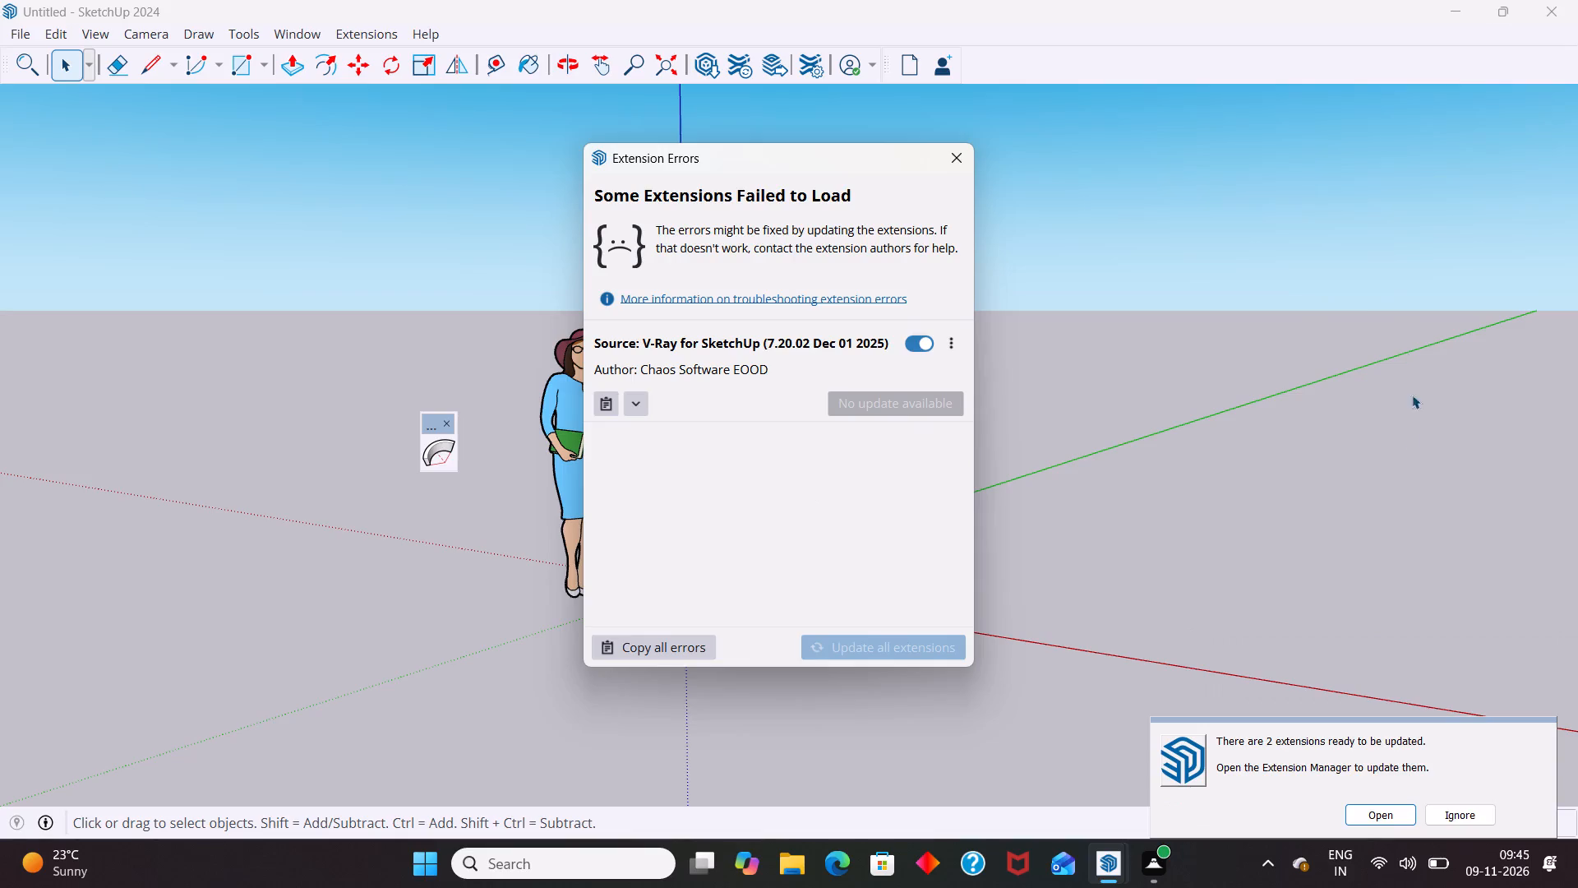
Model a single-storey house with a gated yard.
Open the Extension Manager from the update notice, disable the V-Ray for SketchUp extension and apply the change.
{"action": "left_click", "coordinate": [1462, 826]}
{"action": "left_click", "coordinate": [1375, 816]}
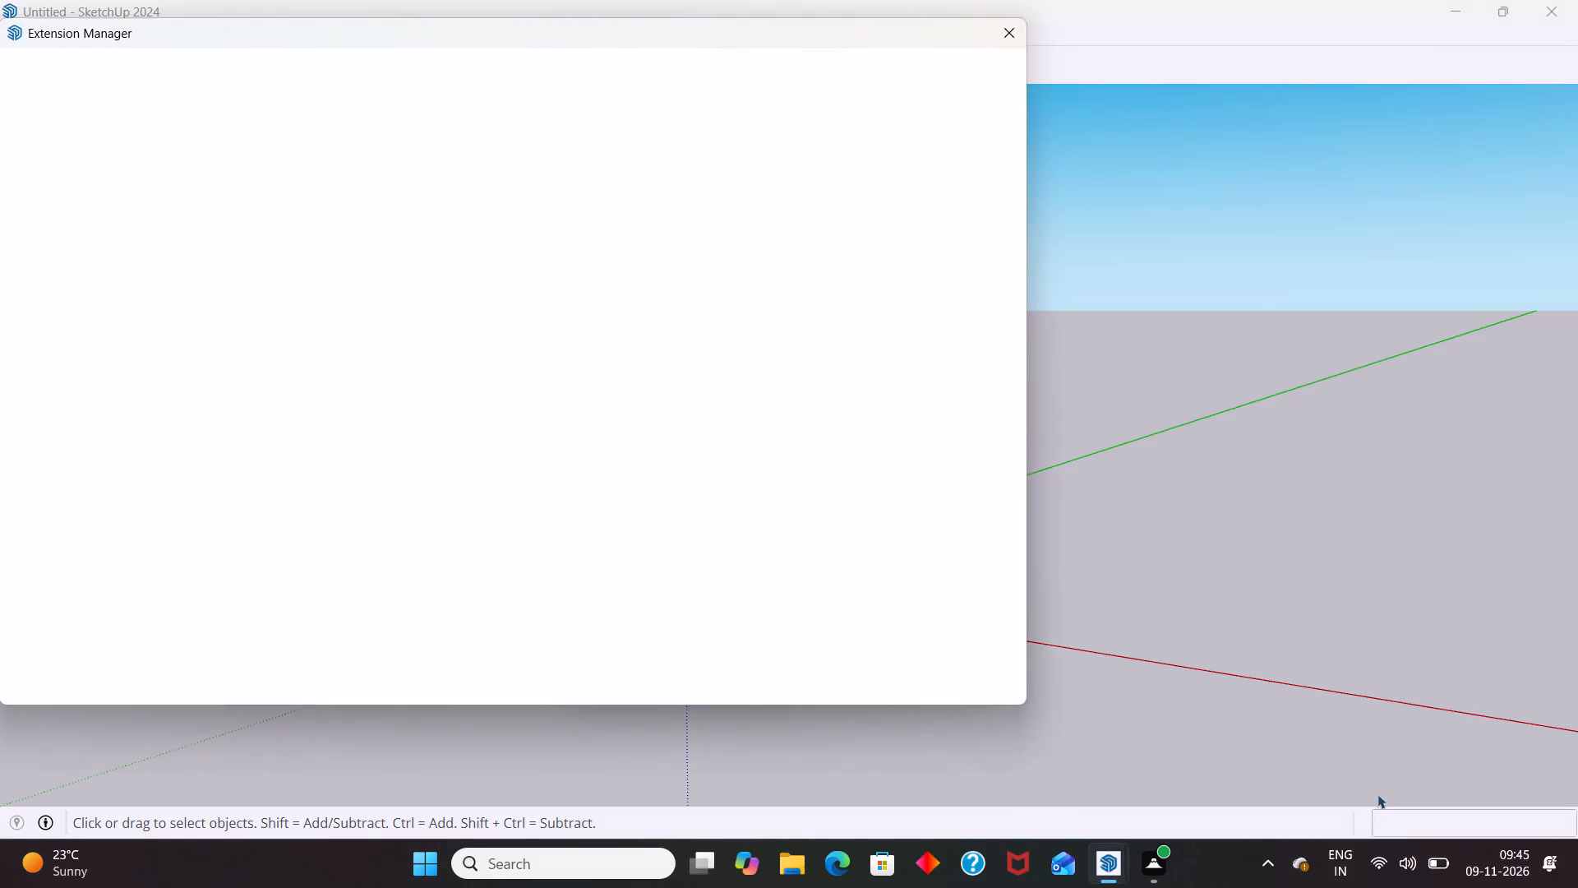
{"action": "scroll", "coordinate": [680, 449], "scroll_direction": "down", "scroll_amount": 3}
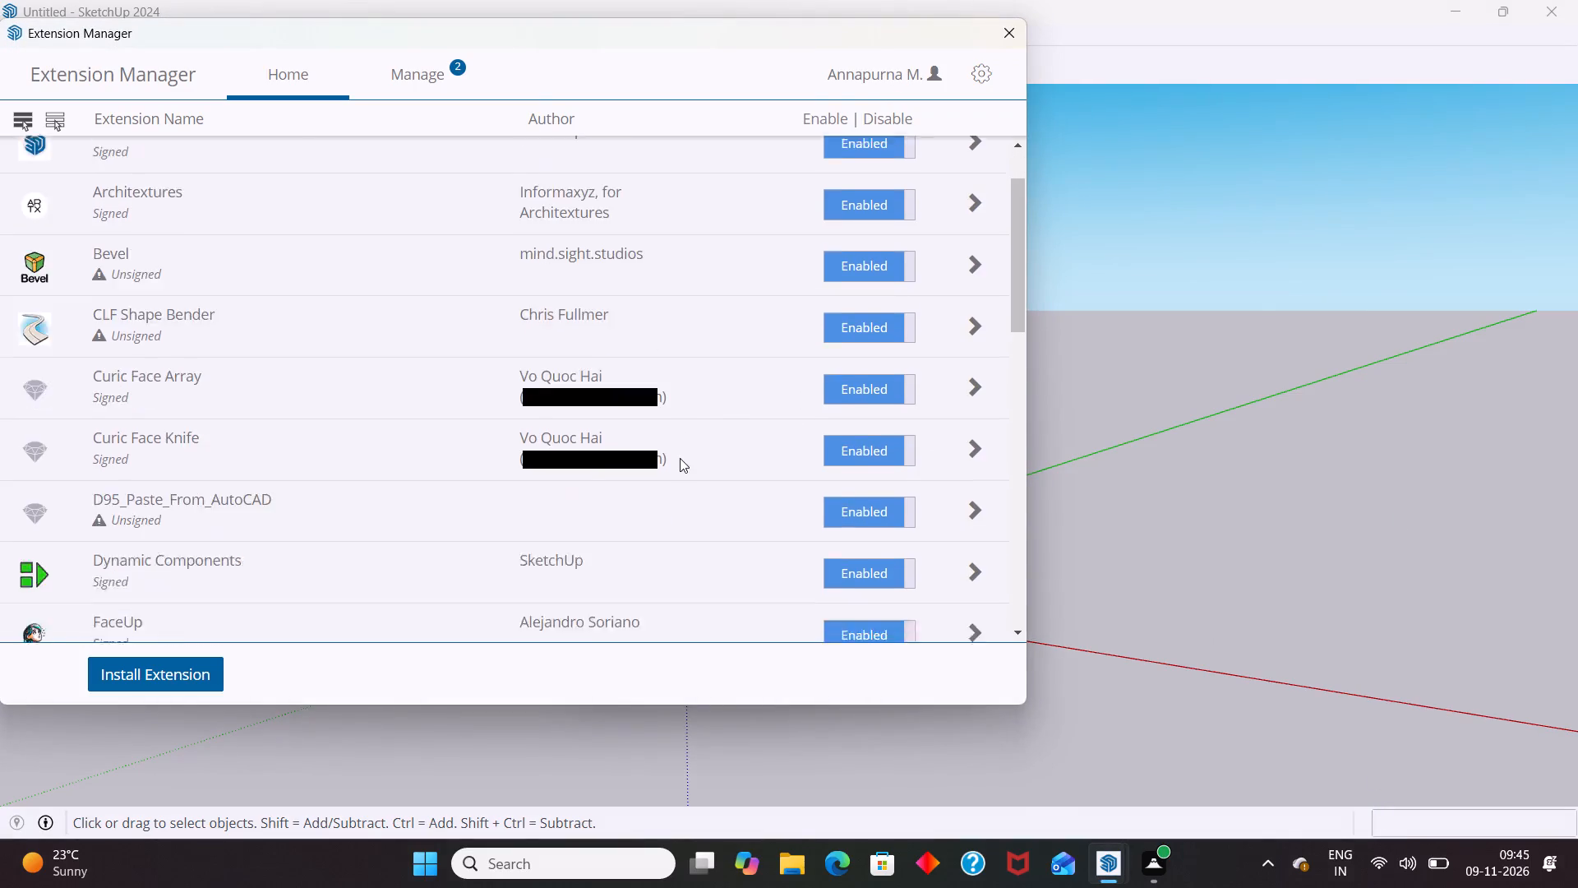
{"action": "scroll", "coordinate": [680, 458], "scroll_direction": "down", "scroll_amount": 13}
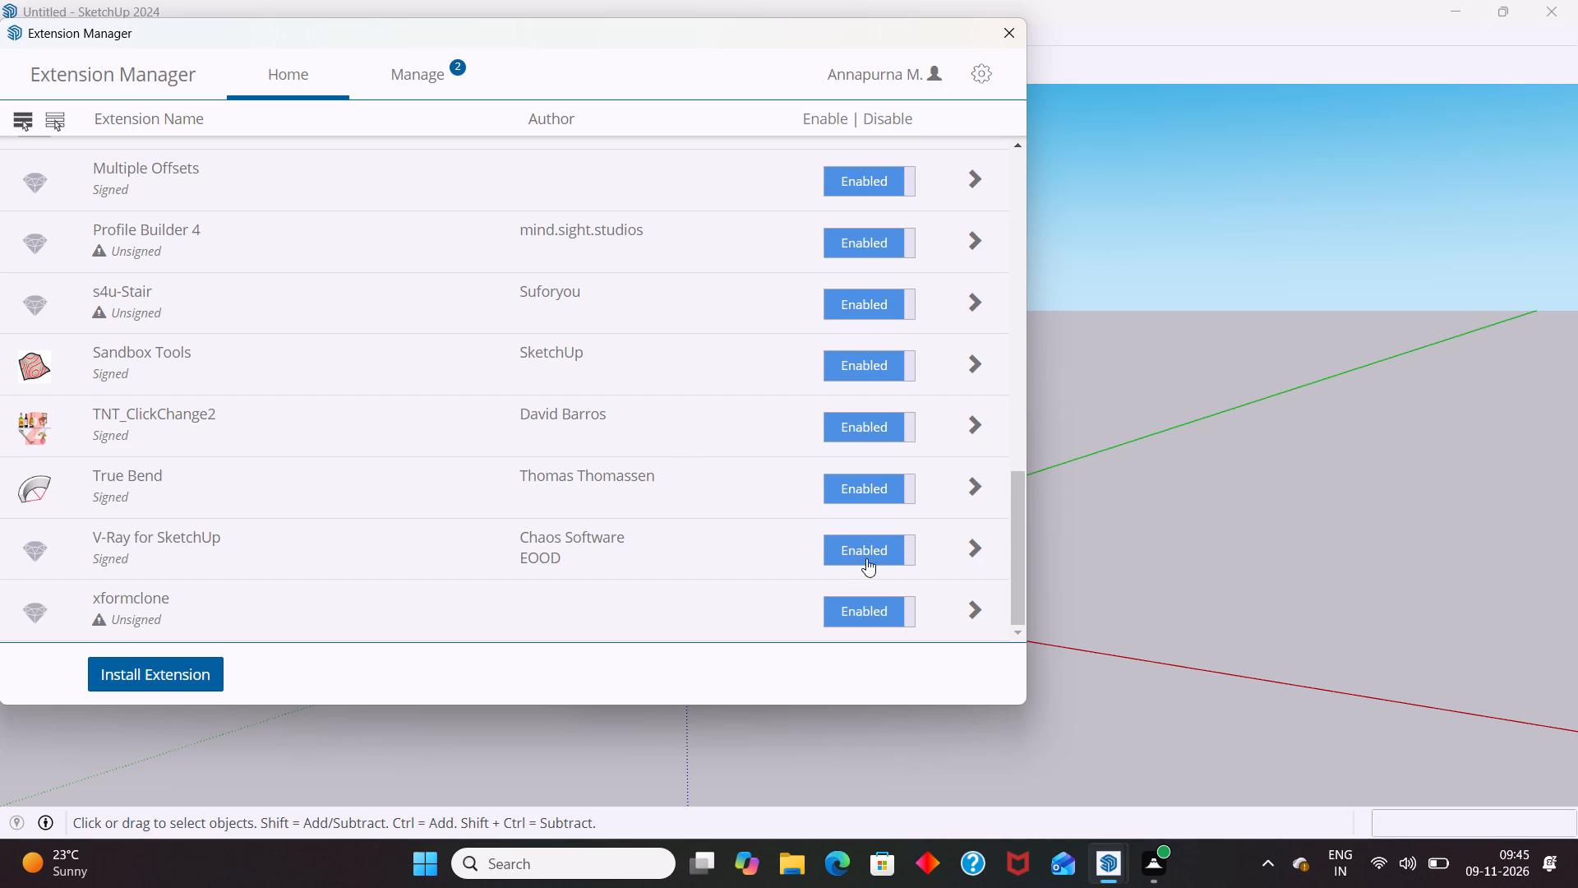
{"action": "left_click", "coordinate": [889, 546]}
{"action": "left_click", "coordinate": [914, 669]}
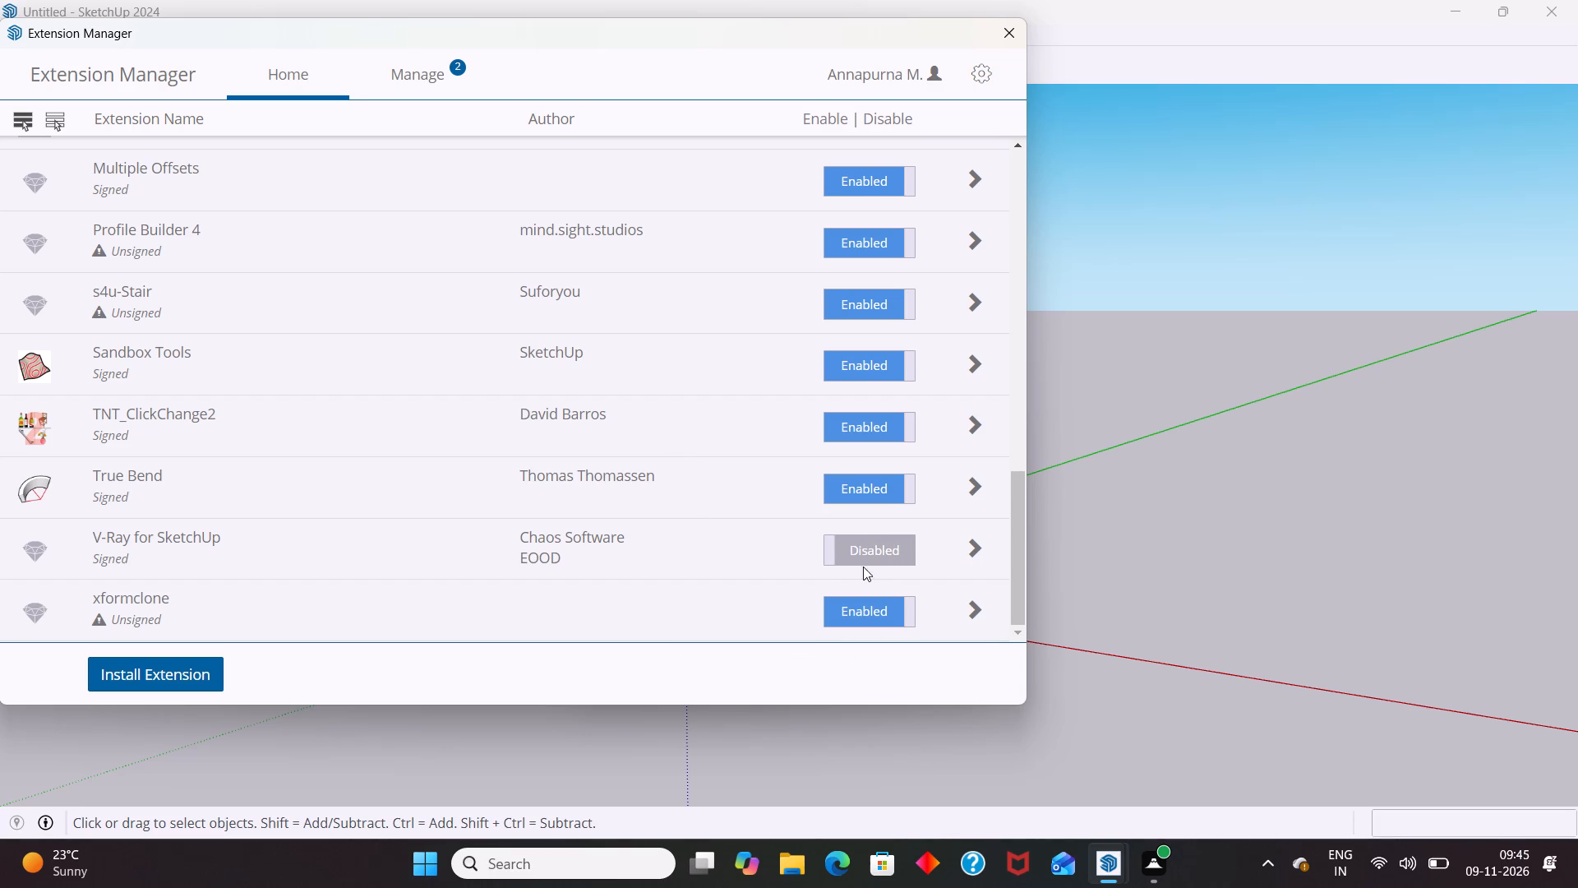
Re-enable the V-Ray for SketchUp extension, apply the change, and close the extension manager and error windows.
{"action": "left_click", "coordinate": [841, 549]}
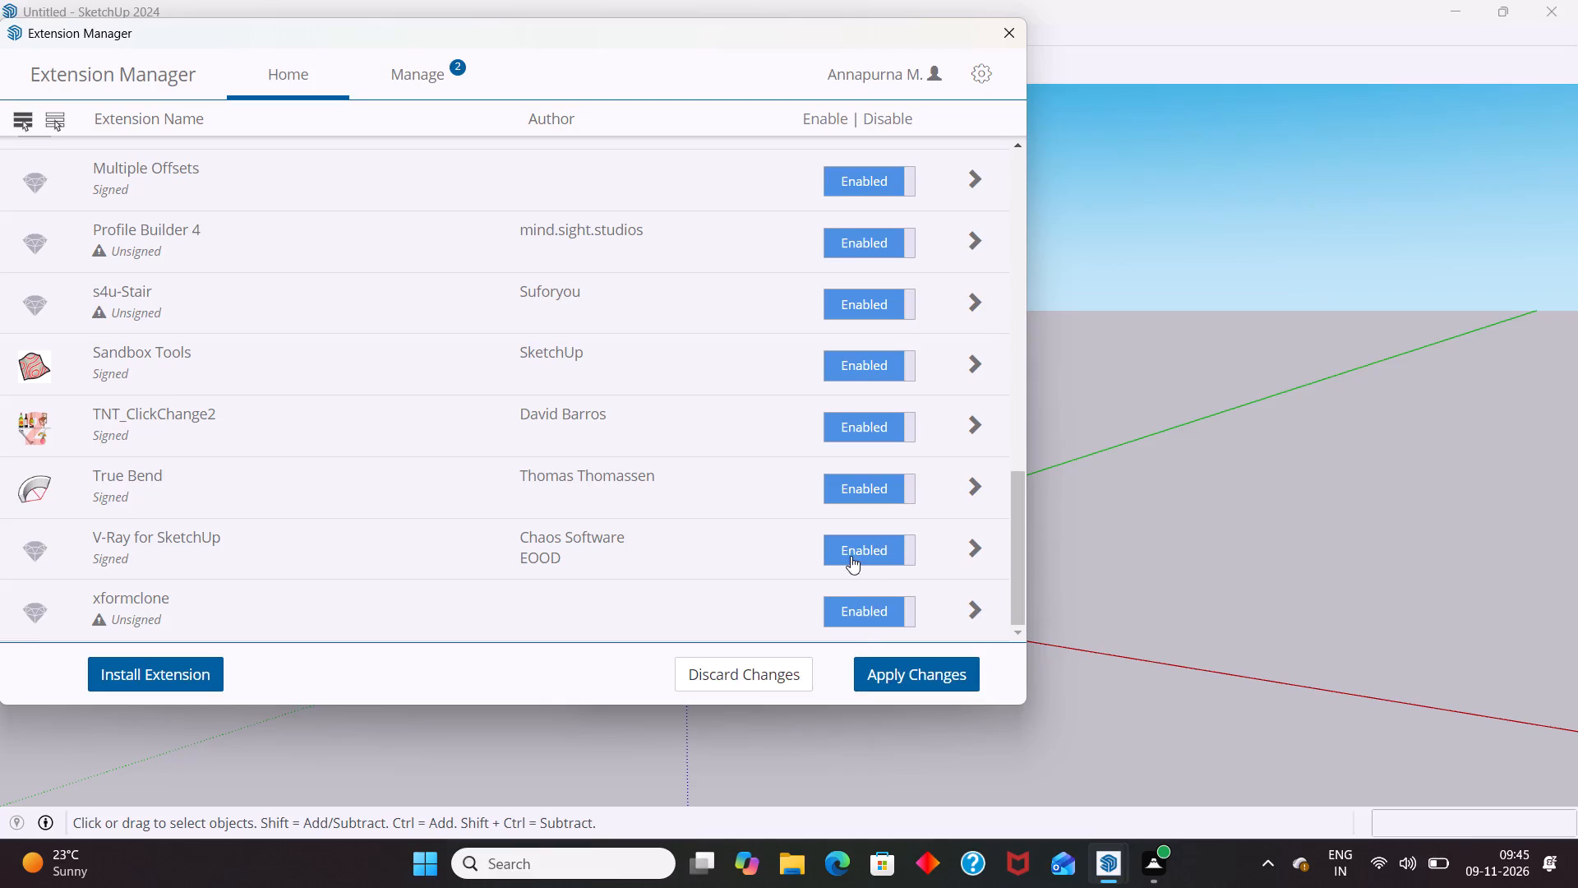
{"action": "left_click", "coordinate": [885, 672]}
{"action": "scroll", "coordinate": [889, 553], "scroll_direction": "up", "scroll_amount": 19}
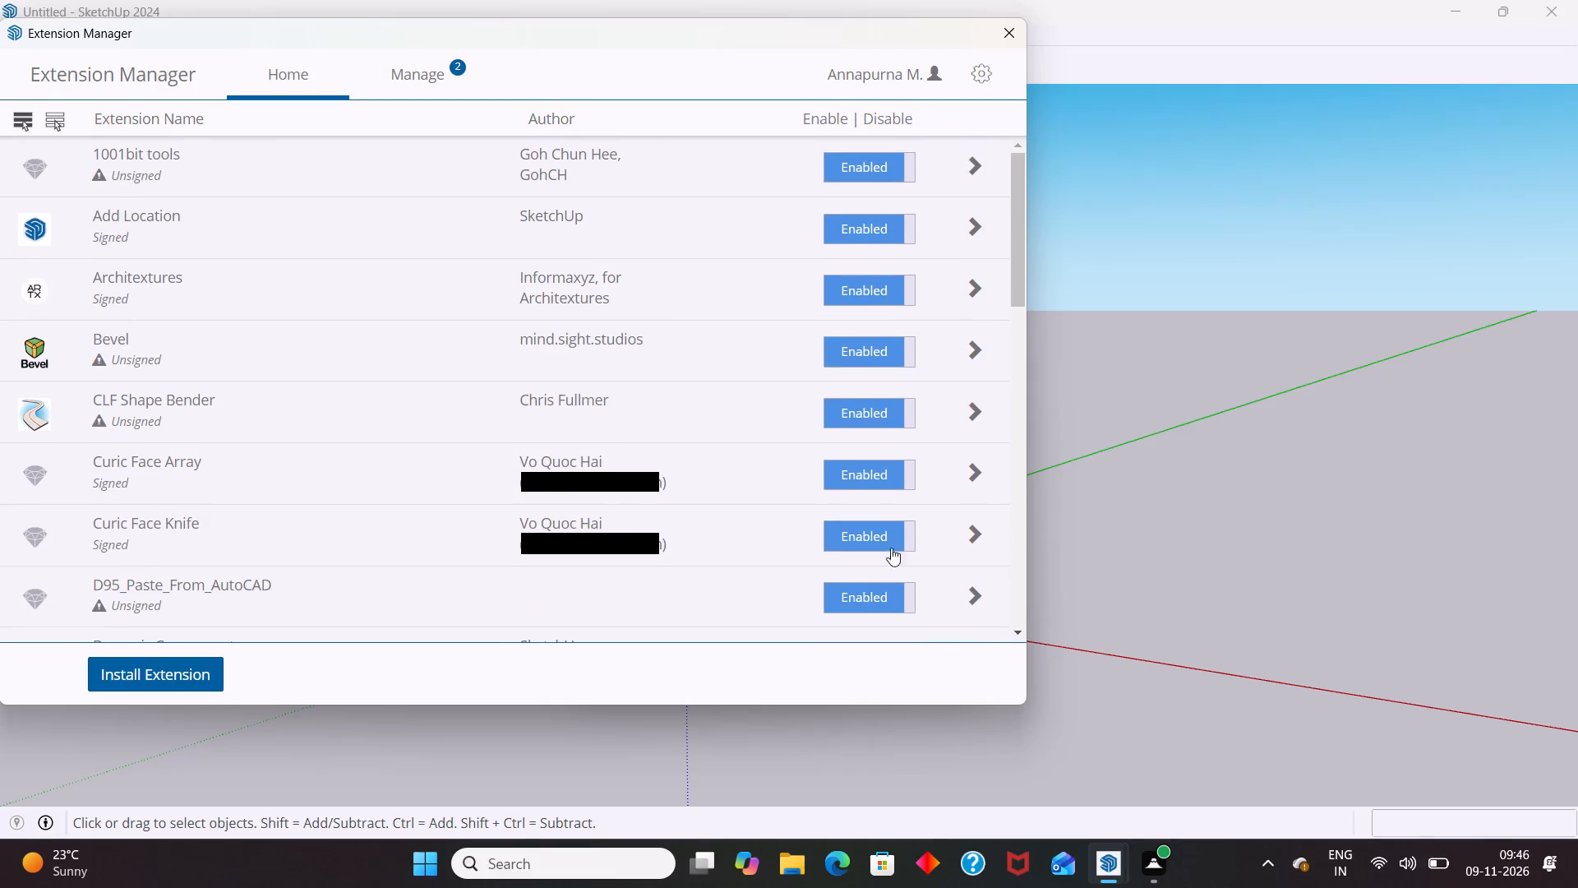
{"action": "left_click", "coordinate": [1003, 35]}
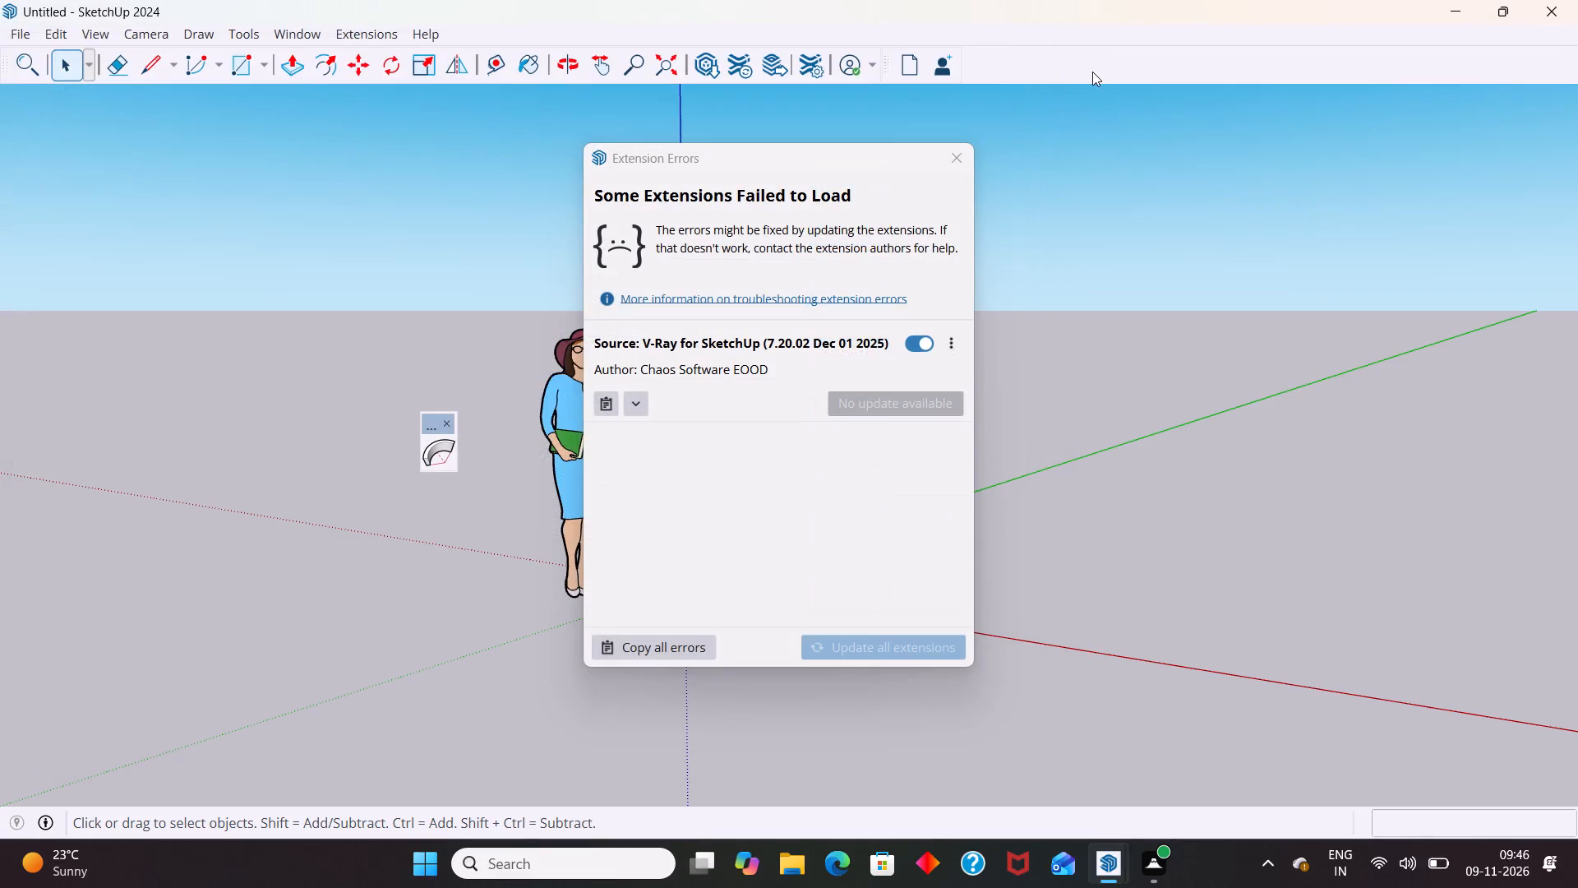
{"action": "left_click", "coordinate": [946, 155]}
Hide the floating True Bend toolbar.
{"action": "right_click", "coordinate": [1068, 28]}
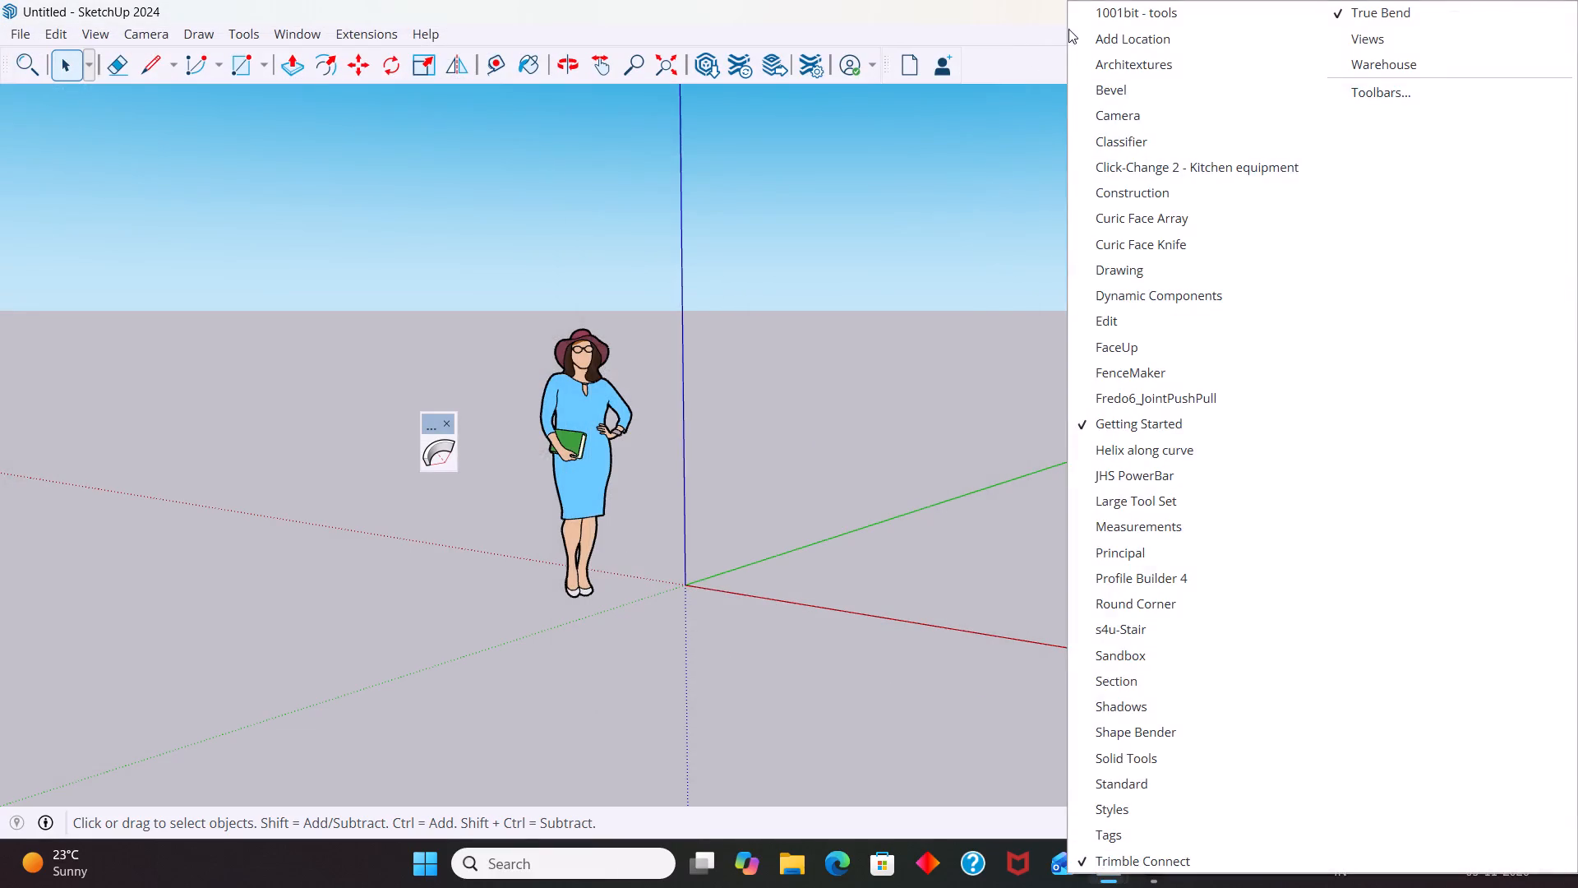
{"action": "left_click", "coordinate": [816, 357]}
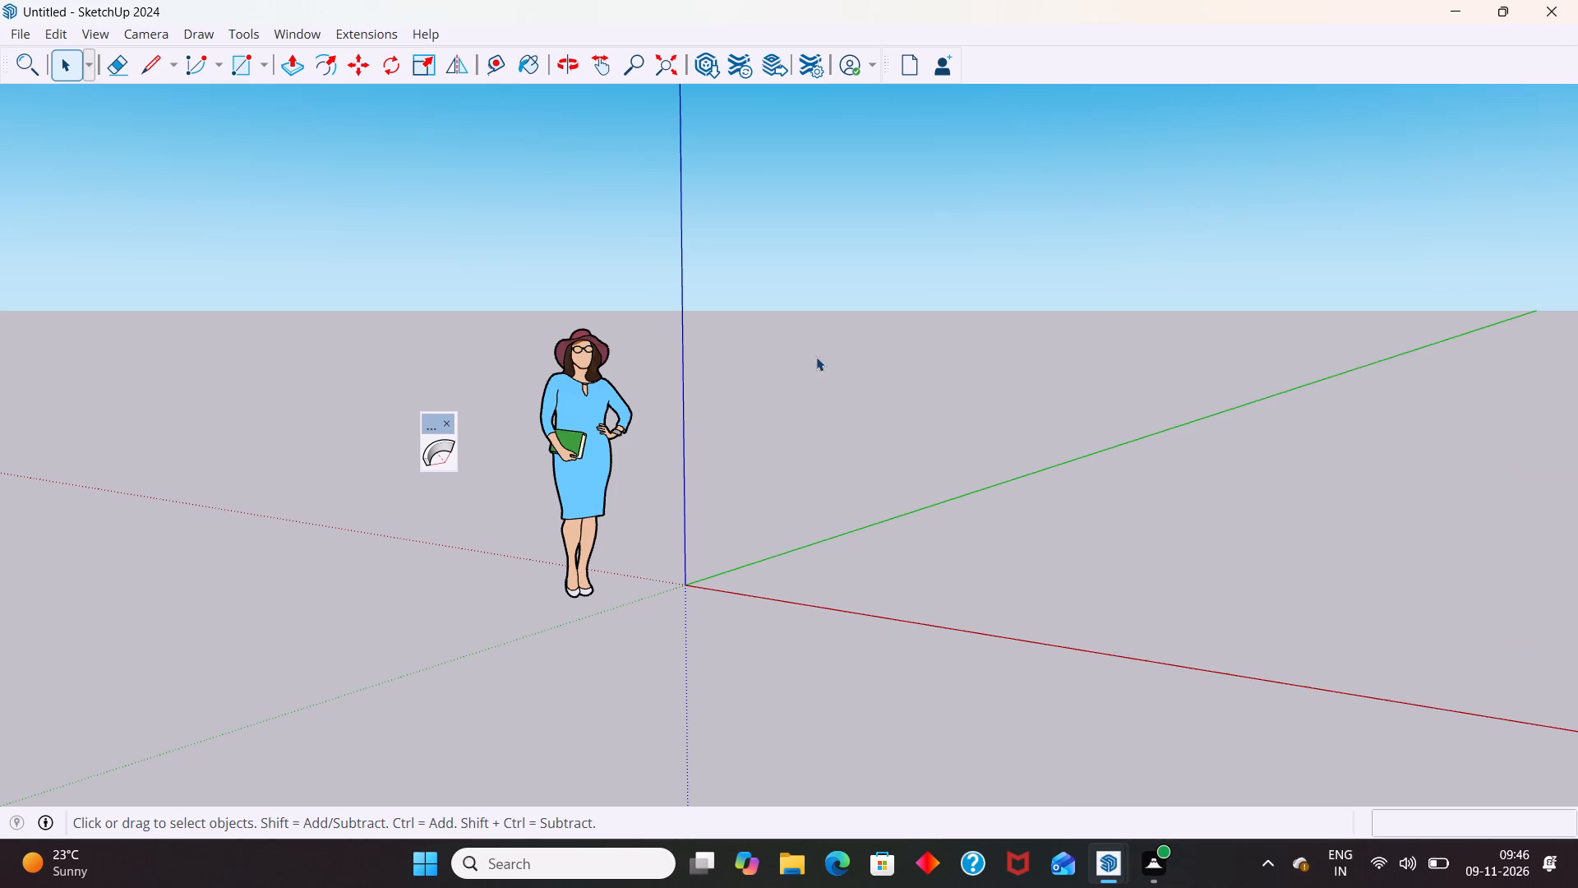
{"action": "right_click", "coordinate": [1167, 40]}
{"action": "left_click", "coordinate": [1353, 12]}
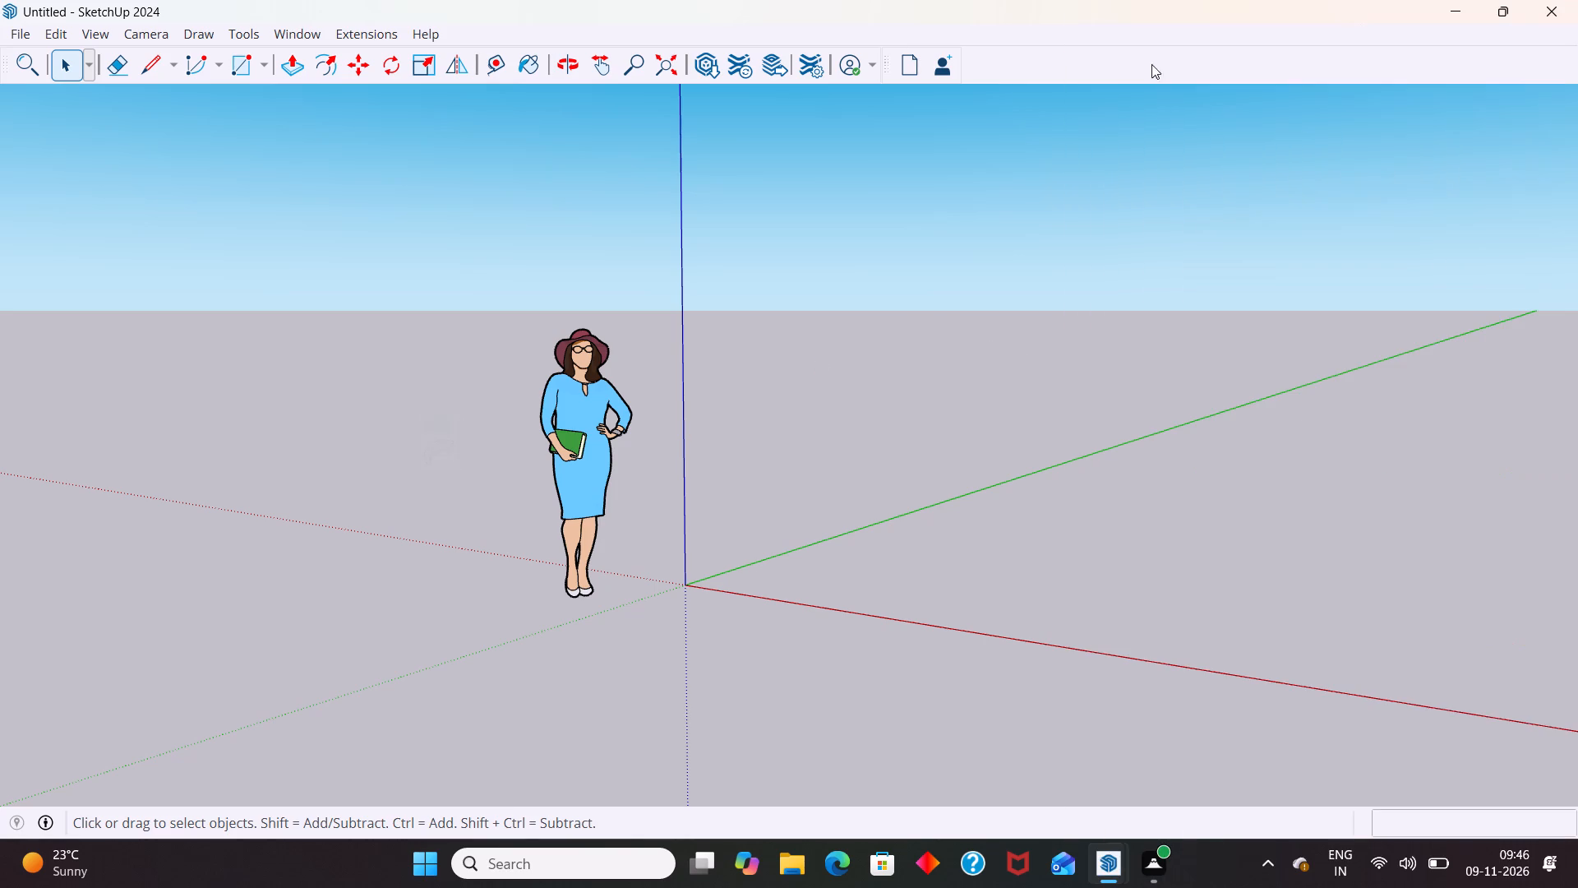
Show the Large Tool Set toolbar.
{"action": "right_click", "coordinate": [1054, 69]}
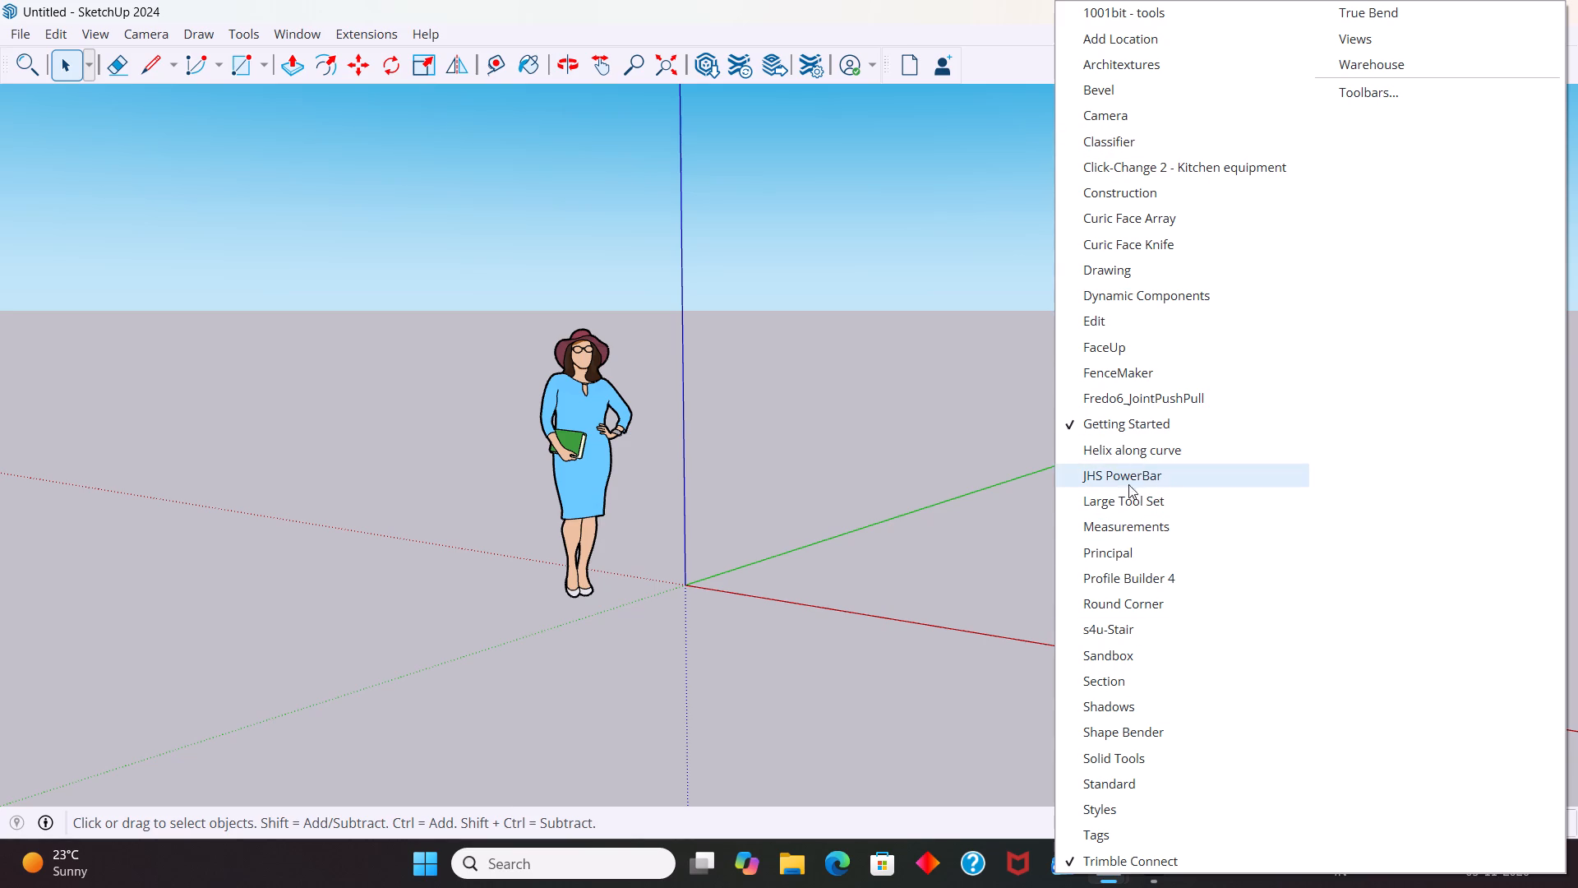
{"action": "left_click", "coordinate": [1114, 500]}
Select the default standing woman figure near the origin and delete it from the model.
{"action": "left_click_drag", "start_coordinate": [503, 298], "coordinate": [717, 683]}
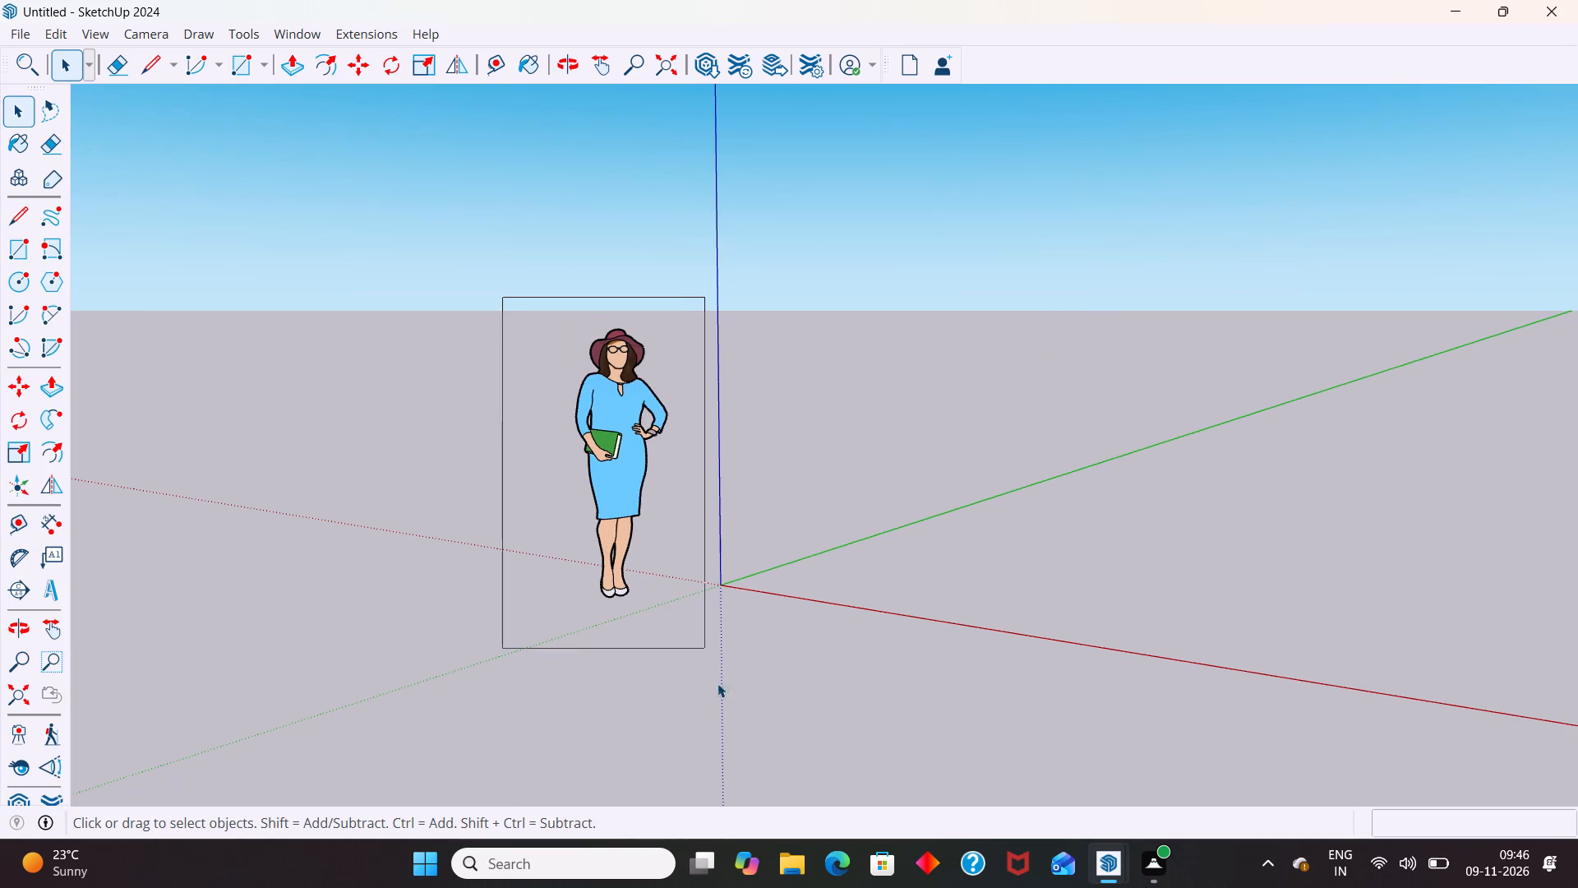
{"action": "left_click_drag", "start_coordinate": [717, 683], "coordinate": [727, 701]}
{"action": "key", "text": "Delete"}
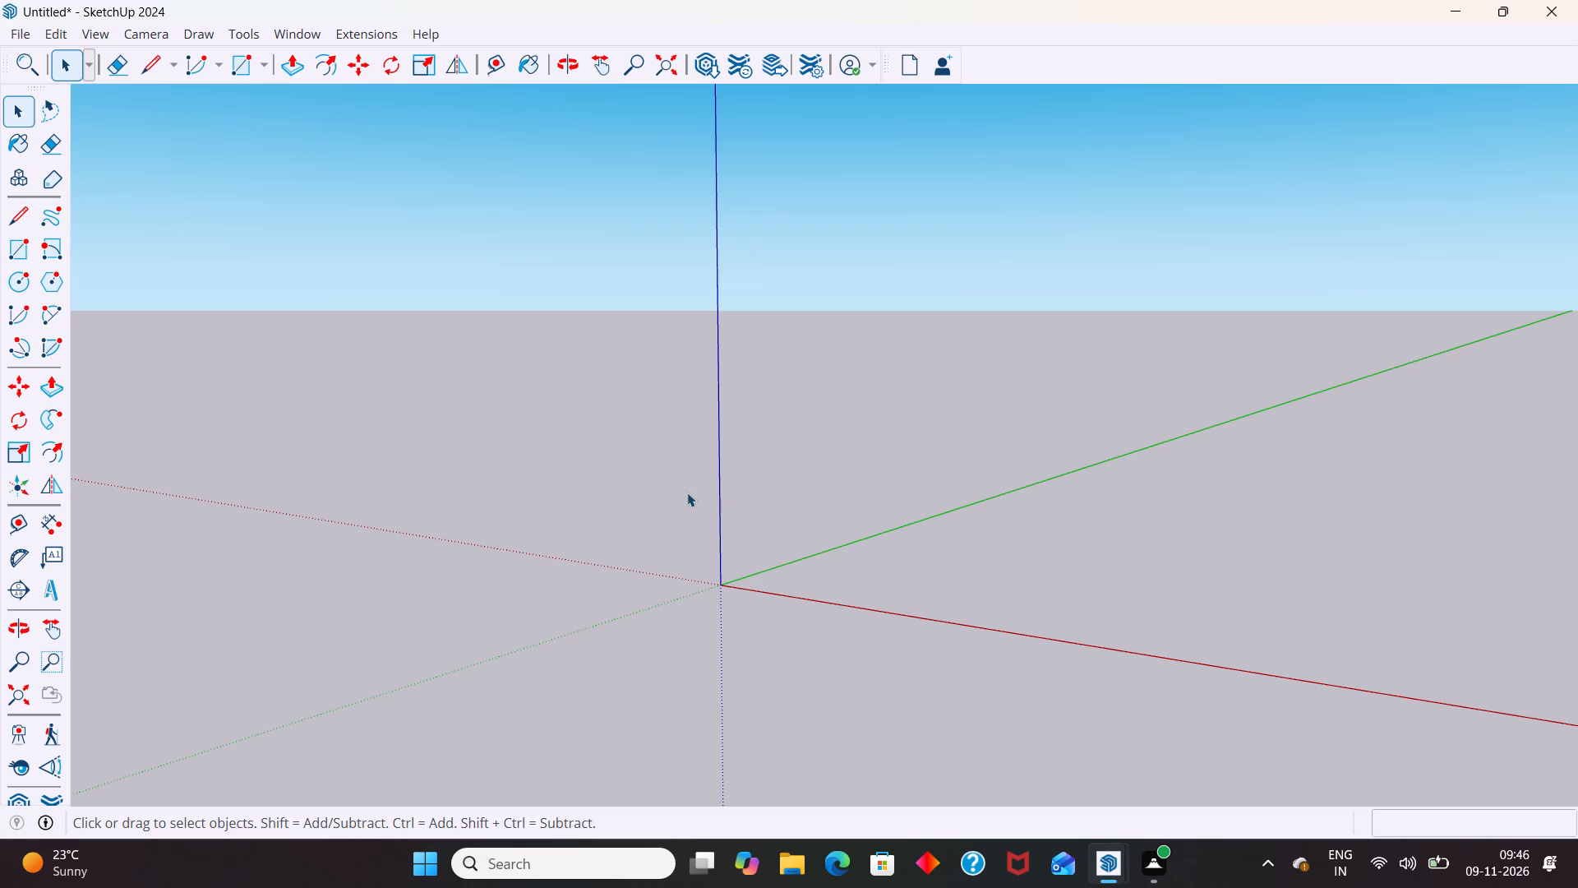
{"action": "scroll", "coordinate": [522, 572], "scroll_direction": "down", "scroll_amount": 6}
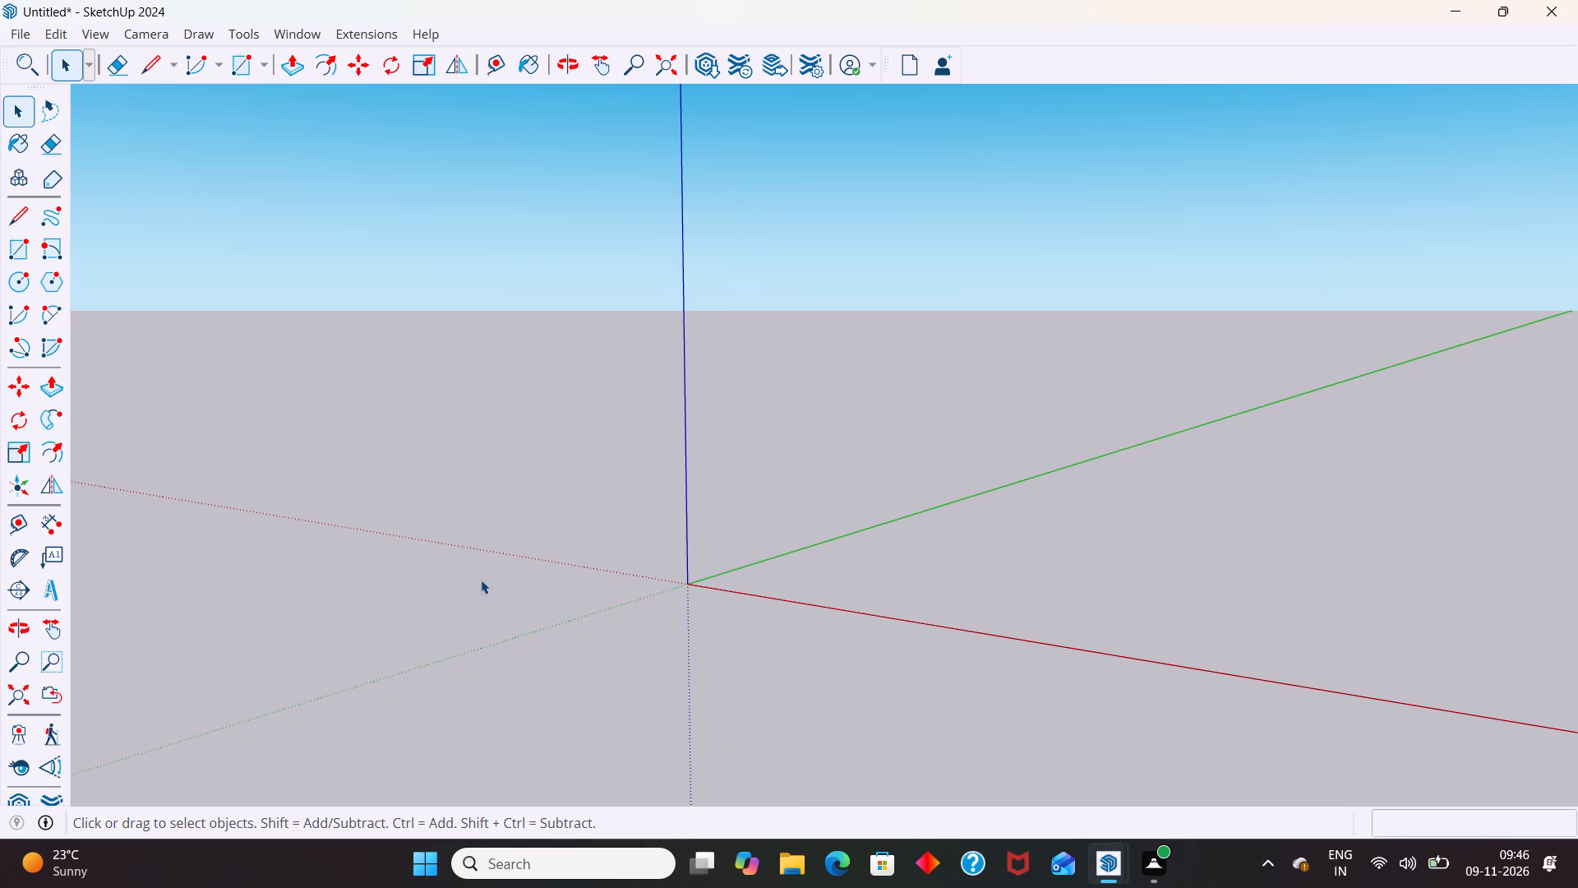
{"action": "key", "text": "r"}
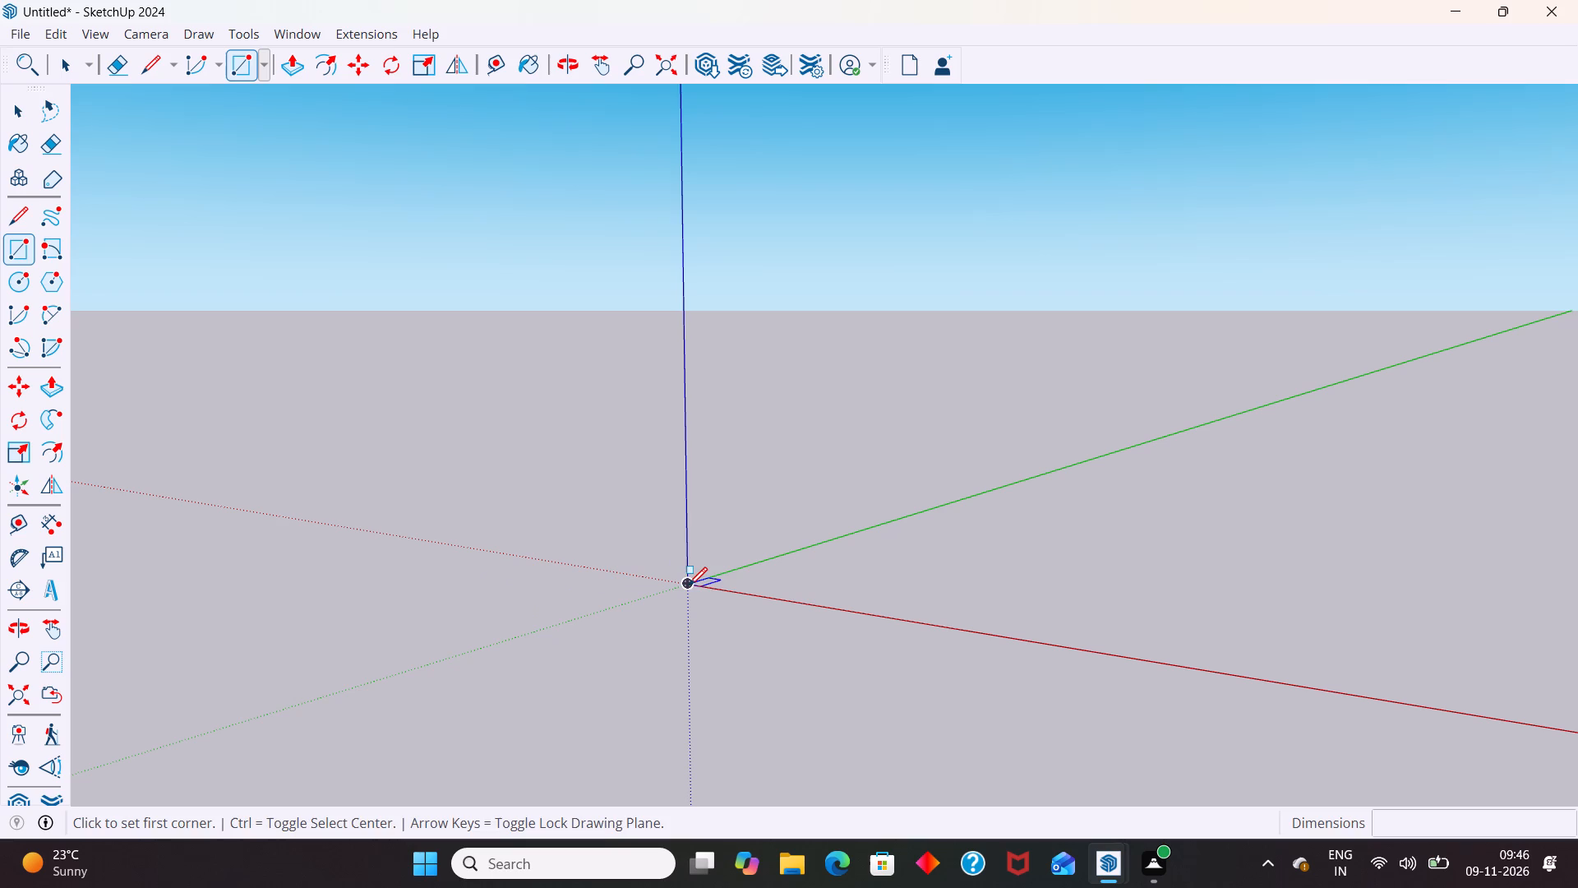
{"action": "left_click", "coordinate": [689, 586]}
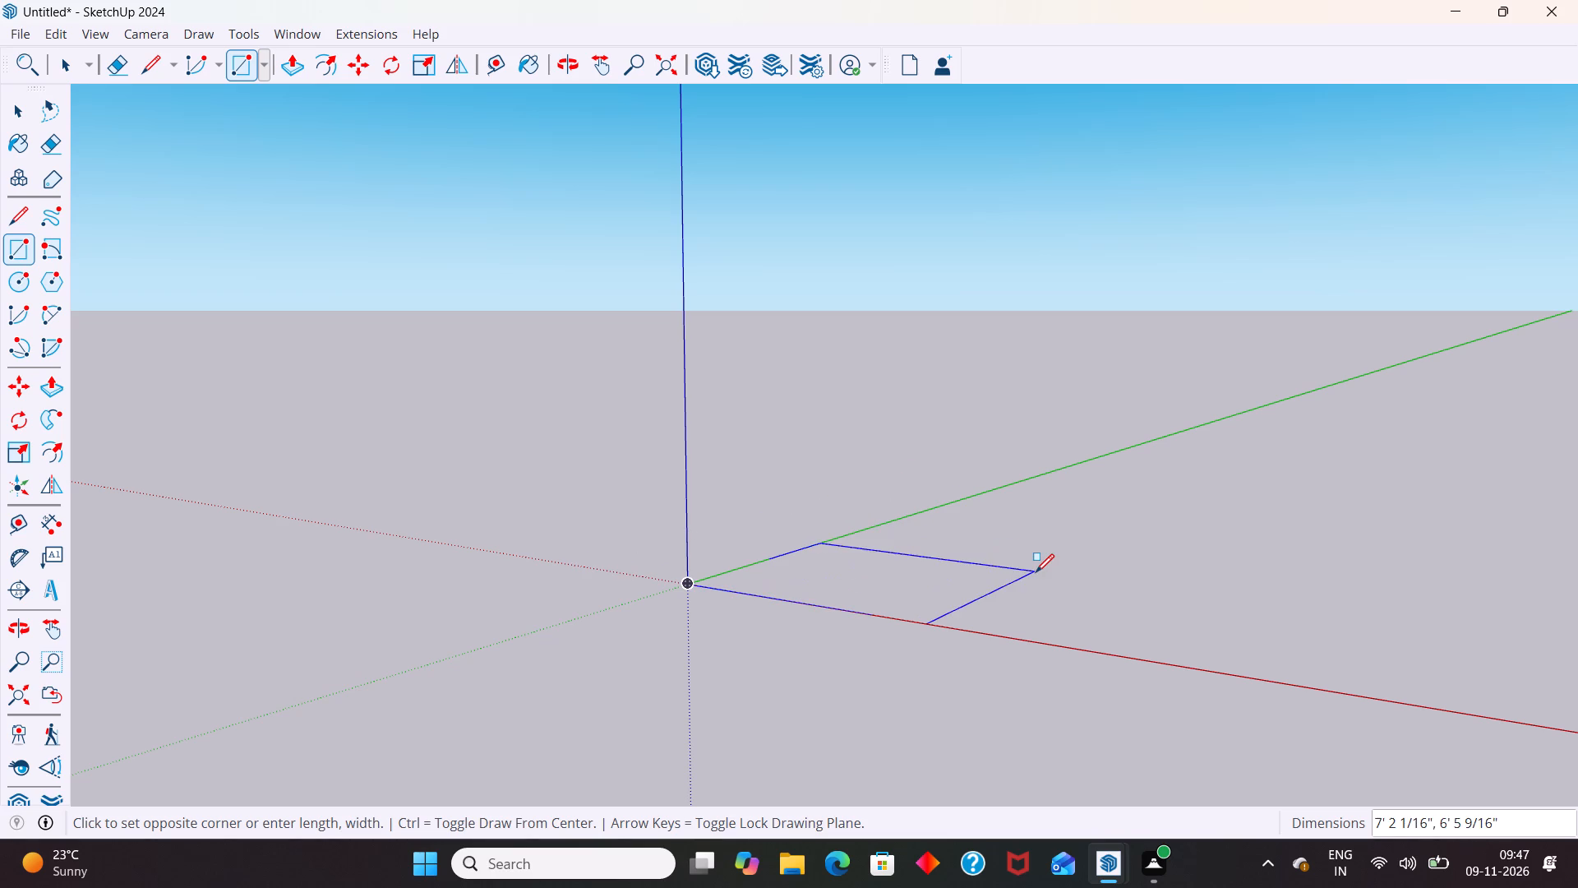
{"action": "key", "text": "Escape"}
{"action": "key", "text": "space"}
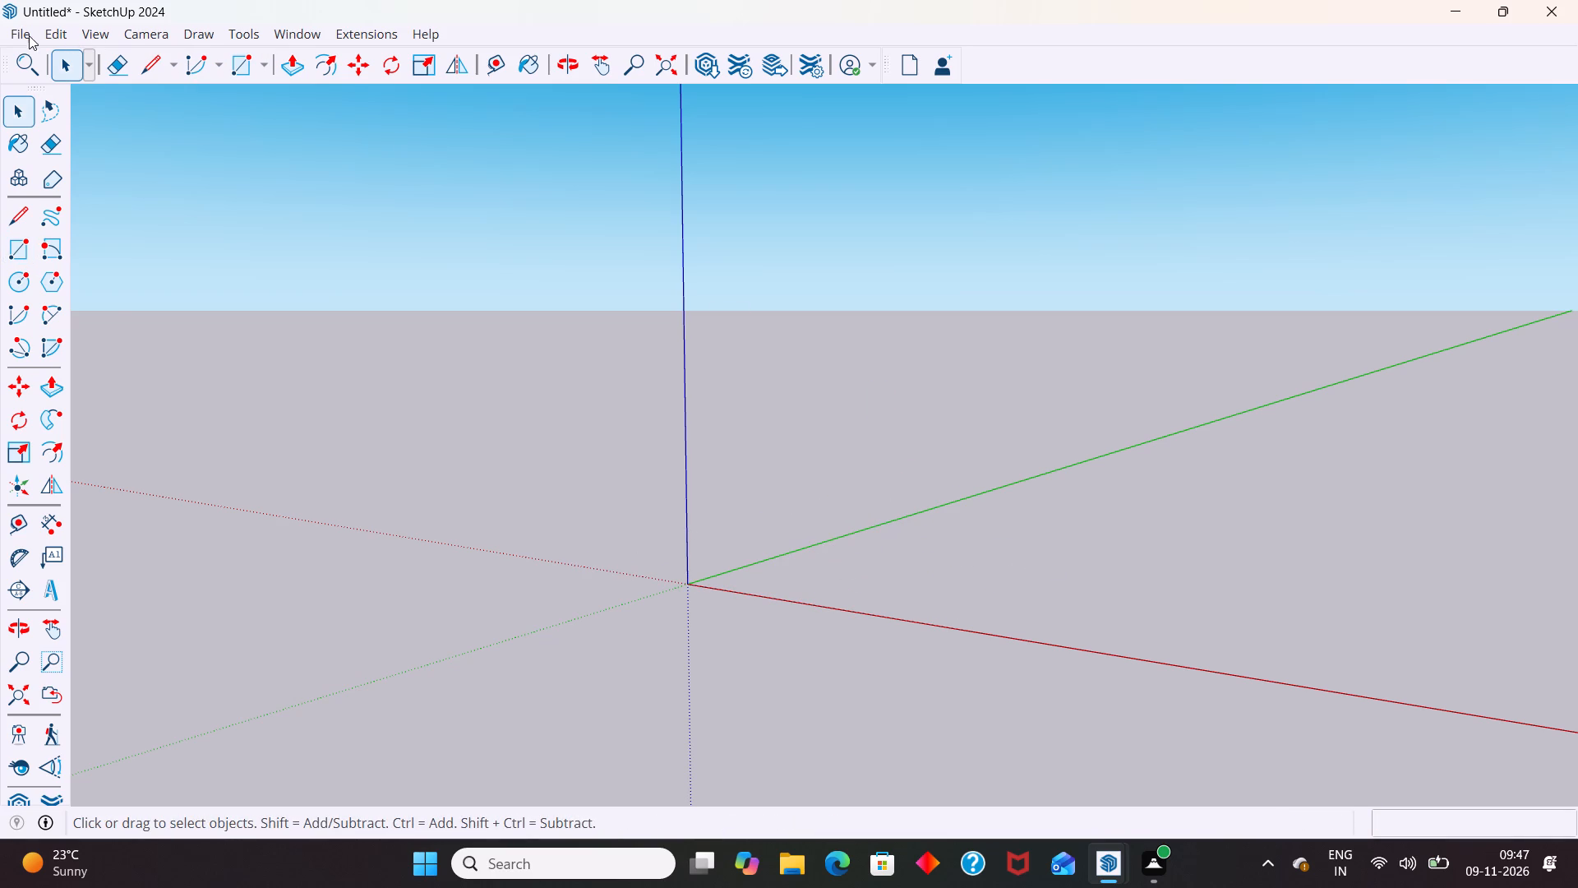
Start a file command for the untitled model.
{"action": "left_click", "coordinate": [20, 31]}
{"action": "left_click", "coordinate": [67, 313]}
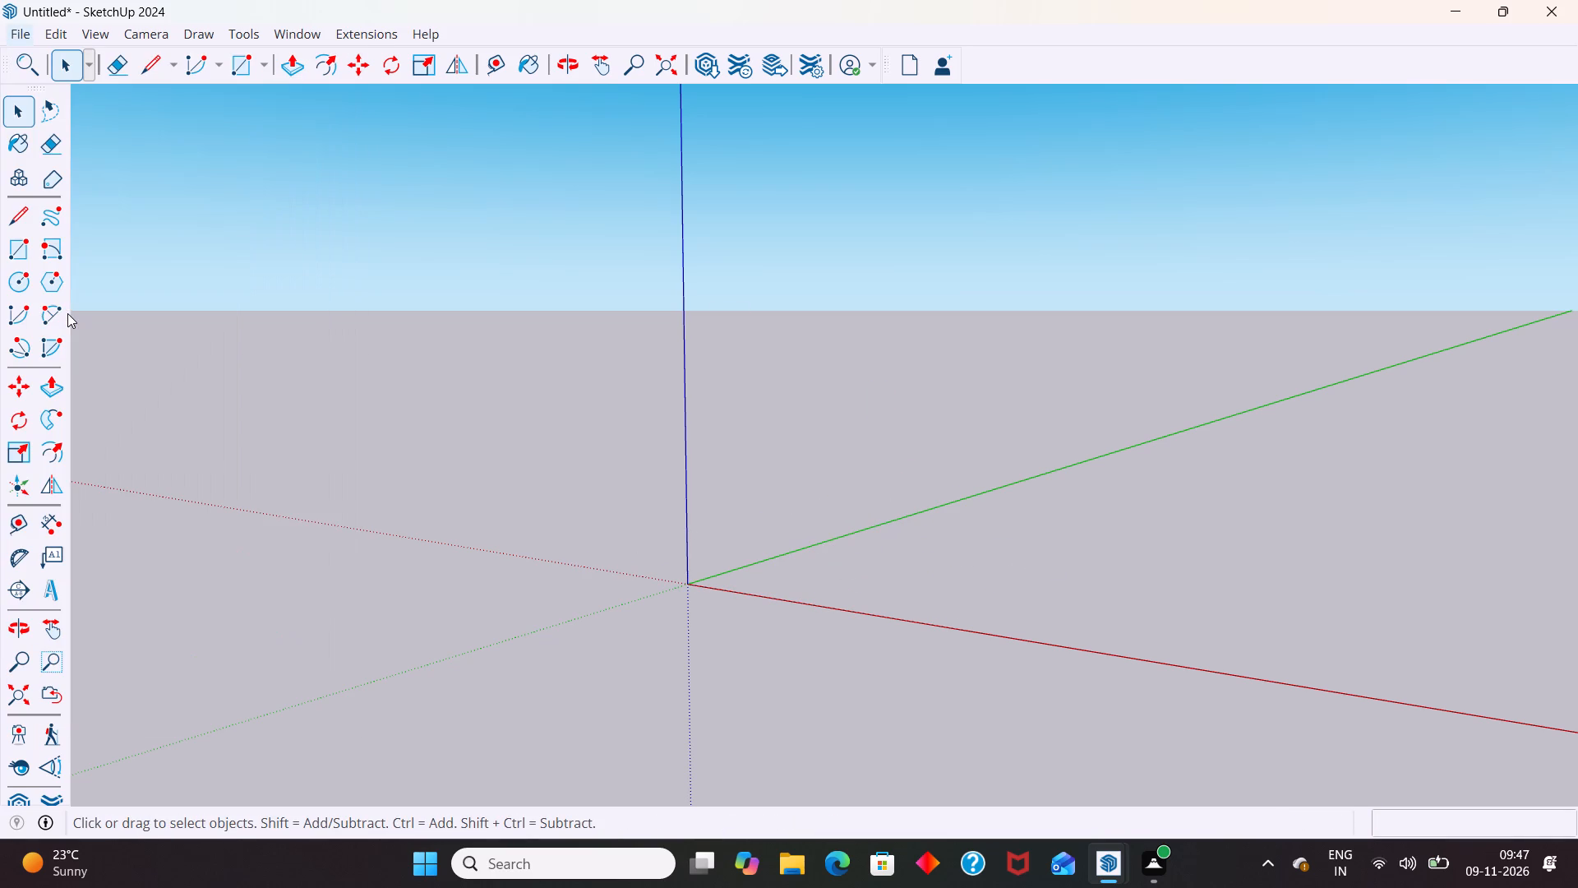
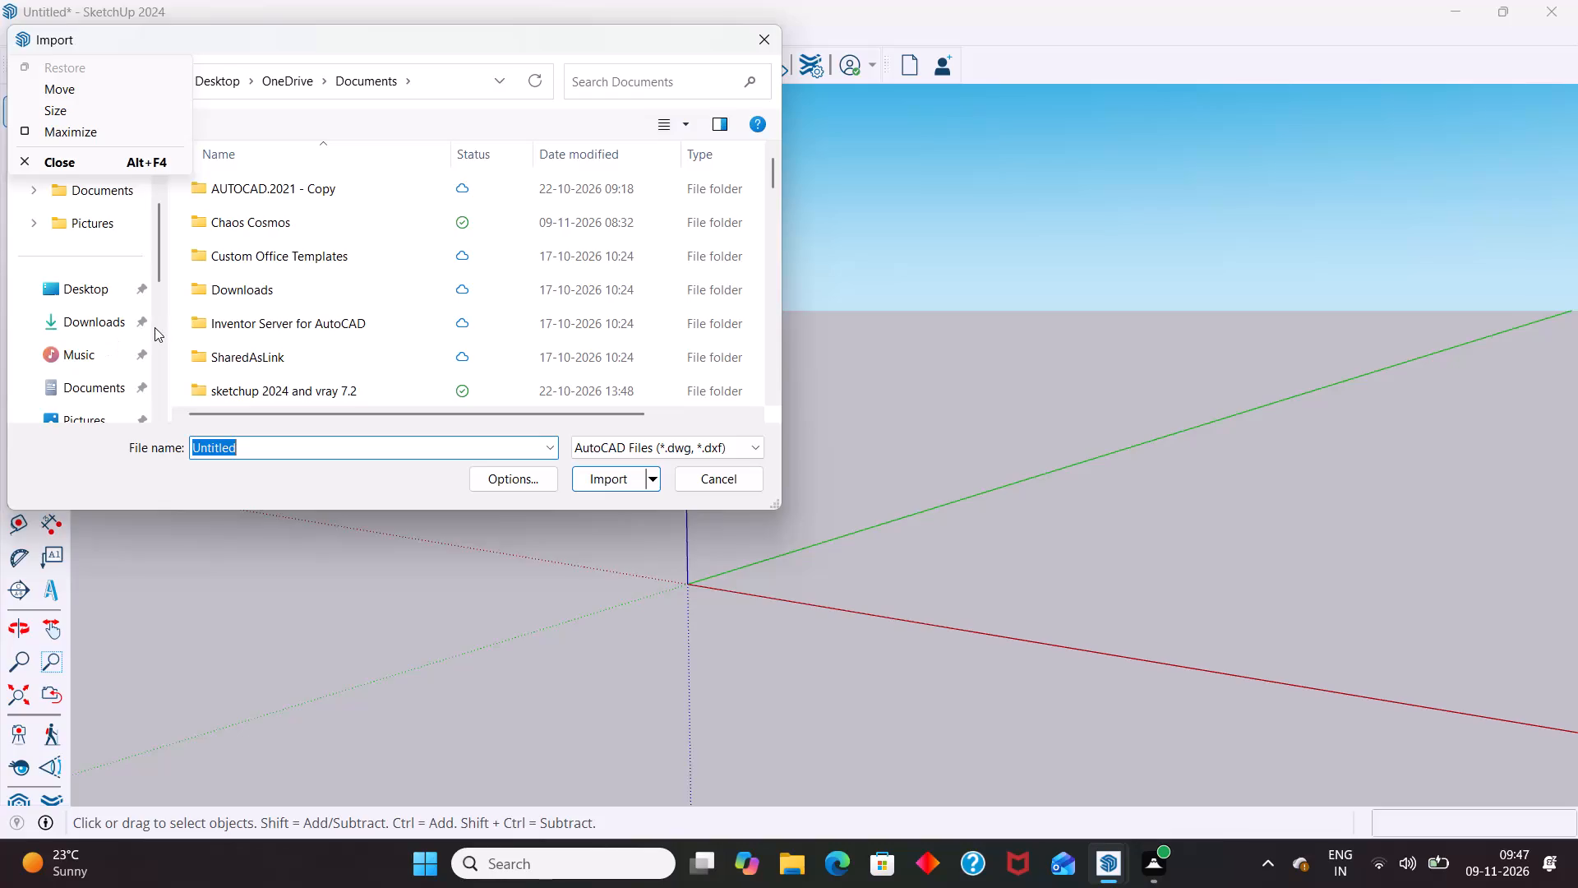
Import the AutoCAD drawing 40 X 57 HOUSE PLAN from the Documents folder into the empty model.
{"action": "scroll", "coordinate": [155, 329], "scroll_direction": "down", "scroll_amount": 2}
{"action": "left_click", "coordinate": [546, 443]}
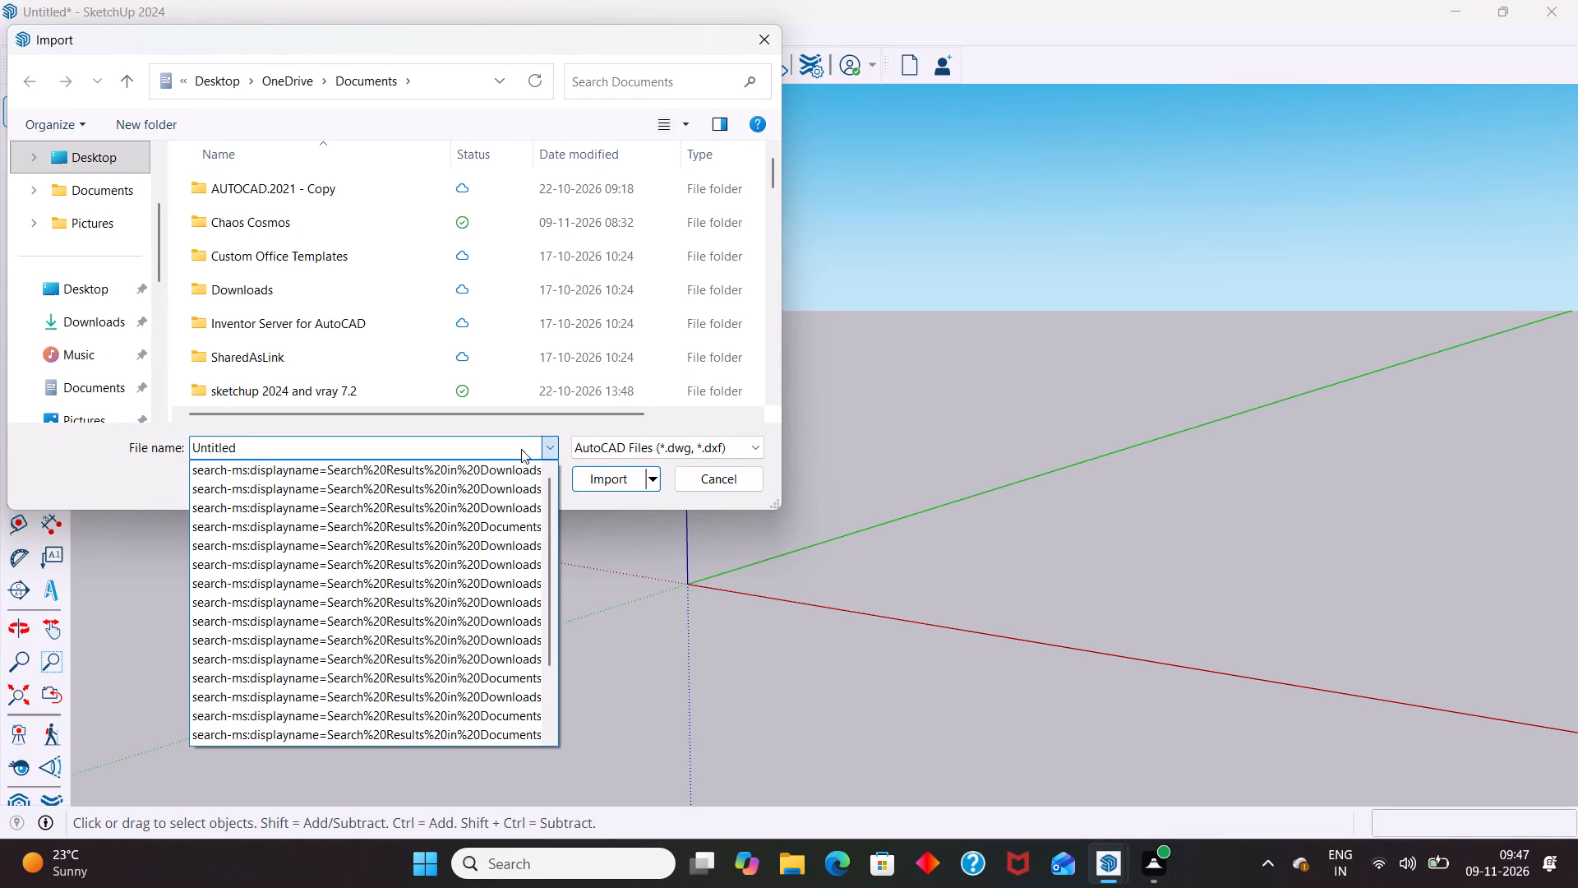
{"action": "left_click", "coordinate": [518, 446]}
{"action": "scroll", "coordinate": [424, 308], "scroll_direction": "down", "scroll_amount": 3}
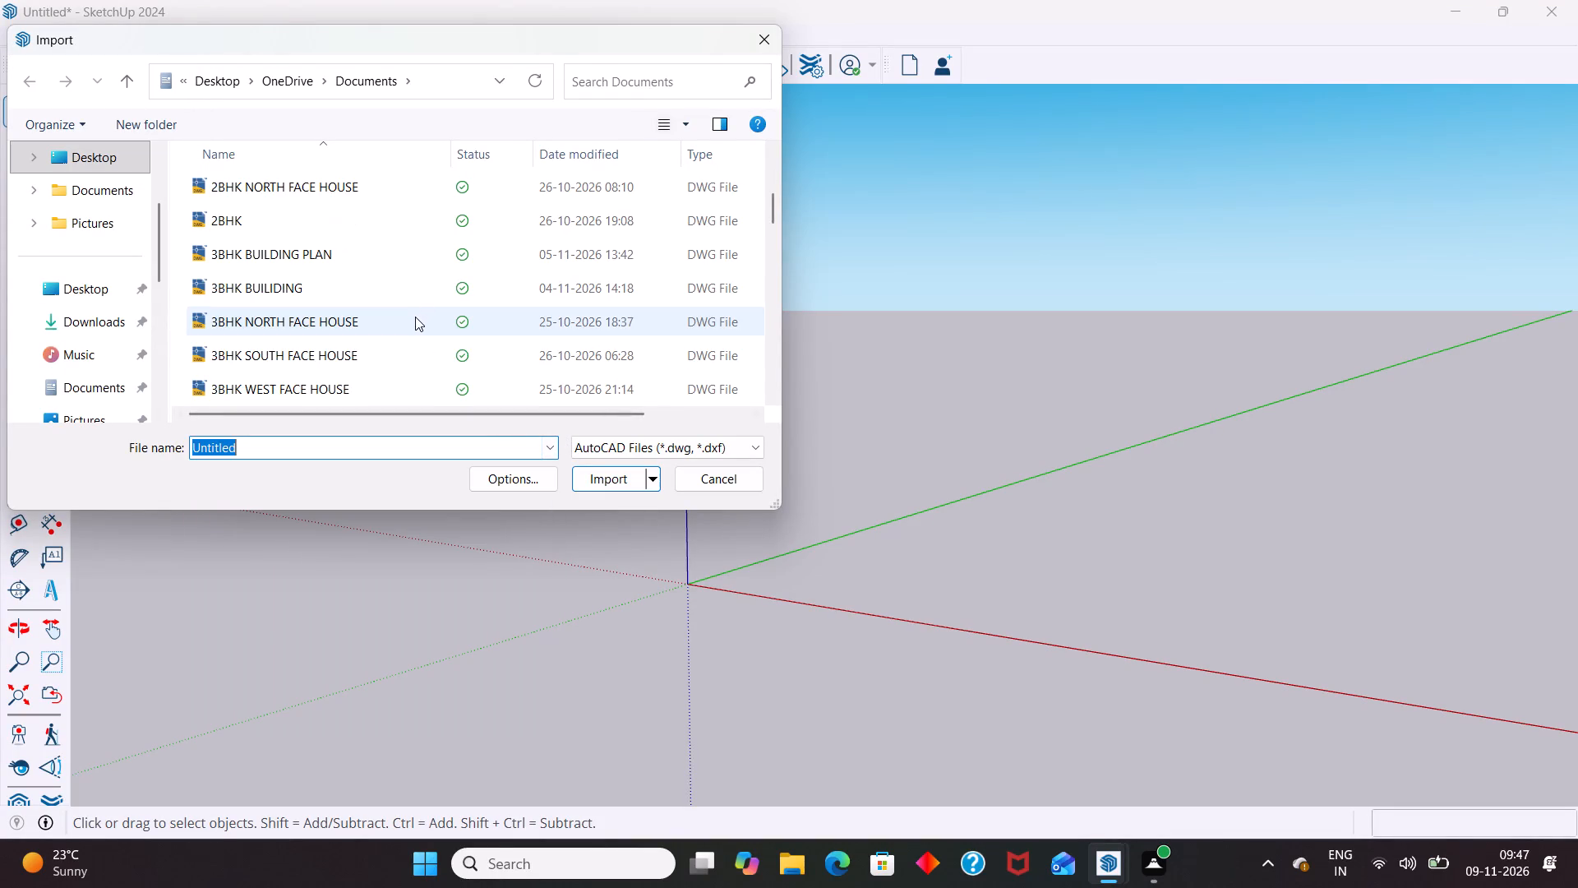
{"action": "scroll", "coordinate": [394, 337], "scroll_direction": "down", "scroll_amount": 7}
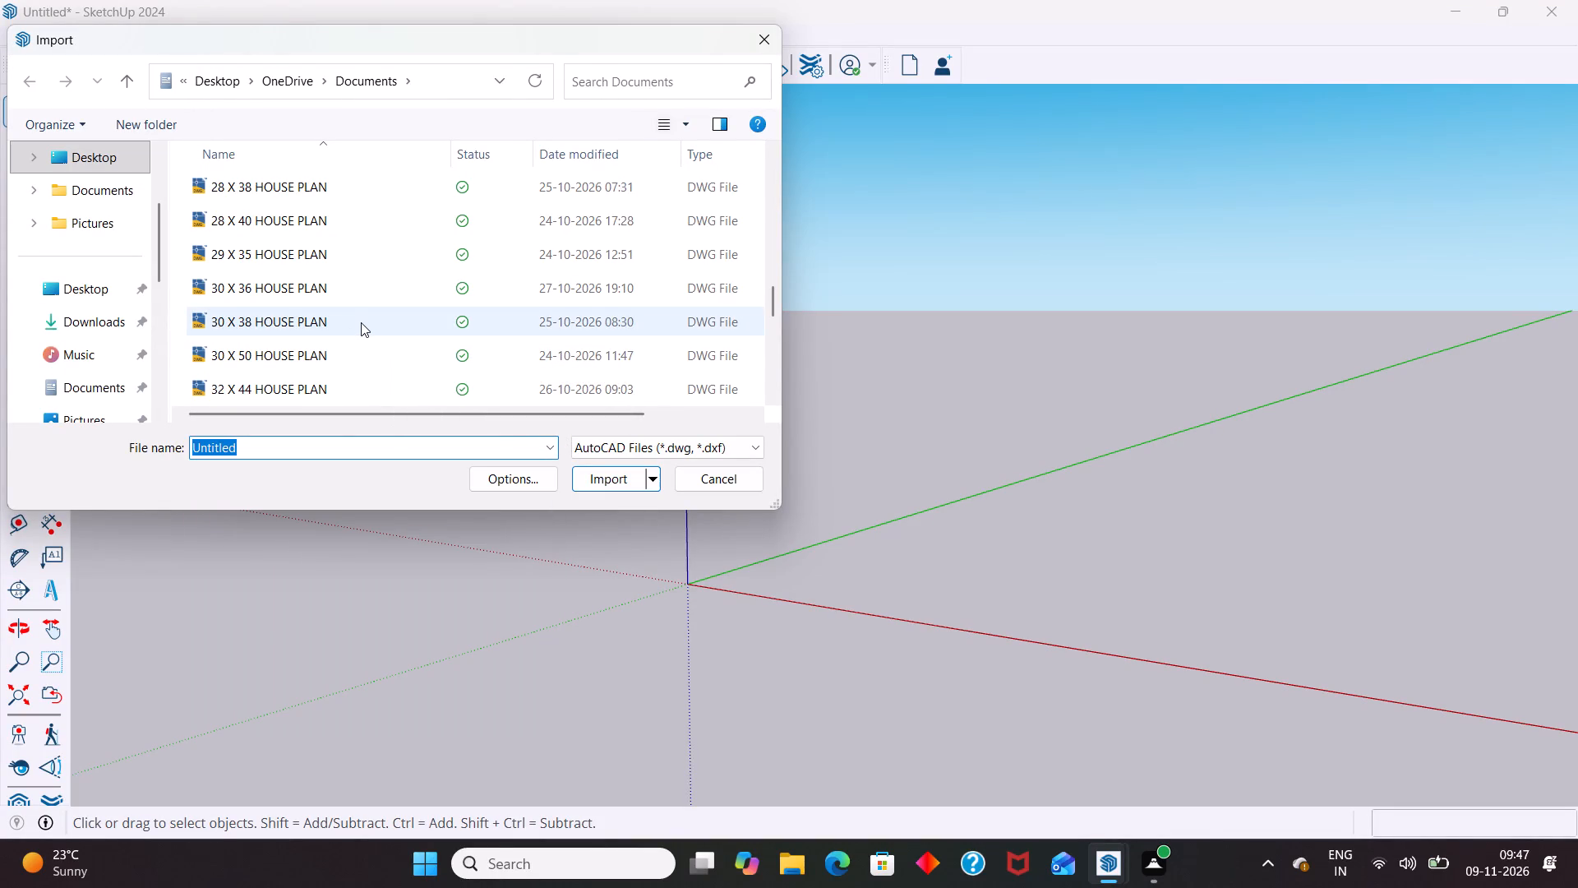
{"action": "scroll", "coordinate": [362, 322], "scroll_direction": "down", "scroll_amount": 3}
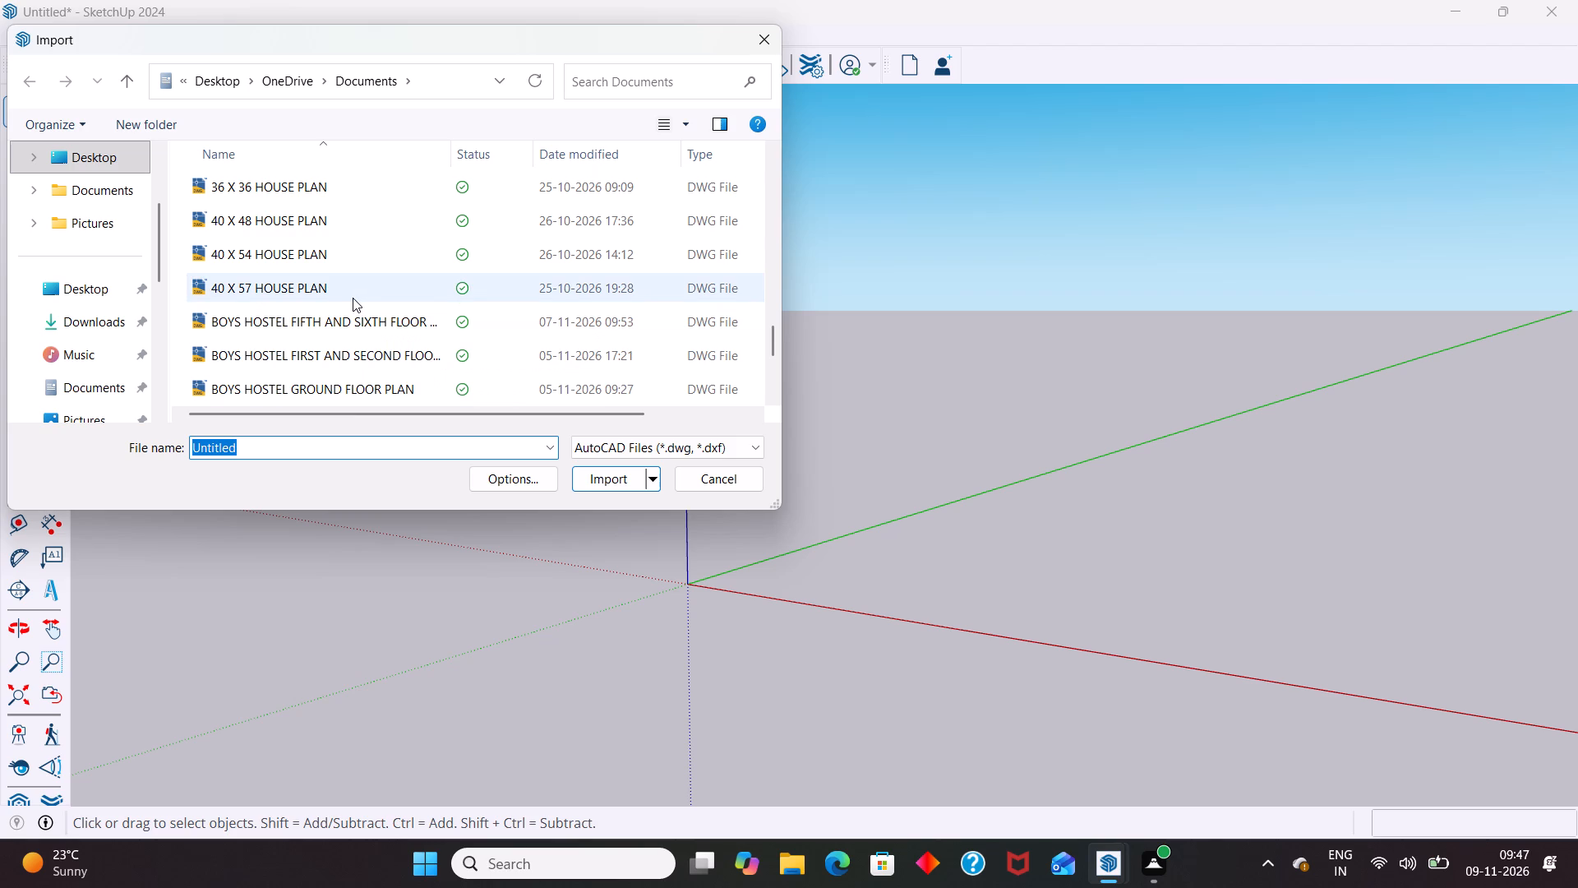
{"action": "scroll", "coordinate": [353, 298], "scroll_direction": "down", "scroll_amount": 12}
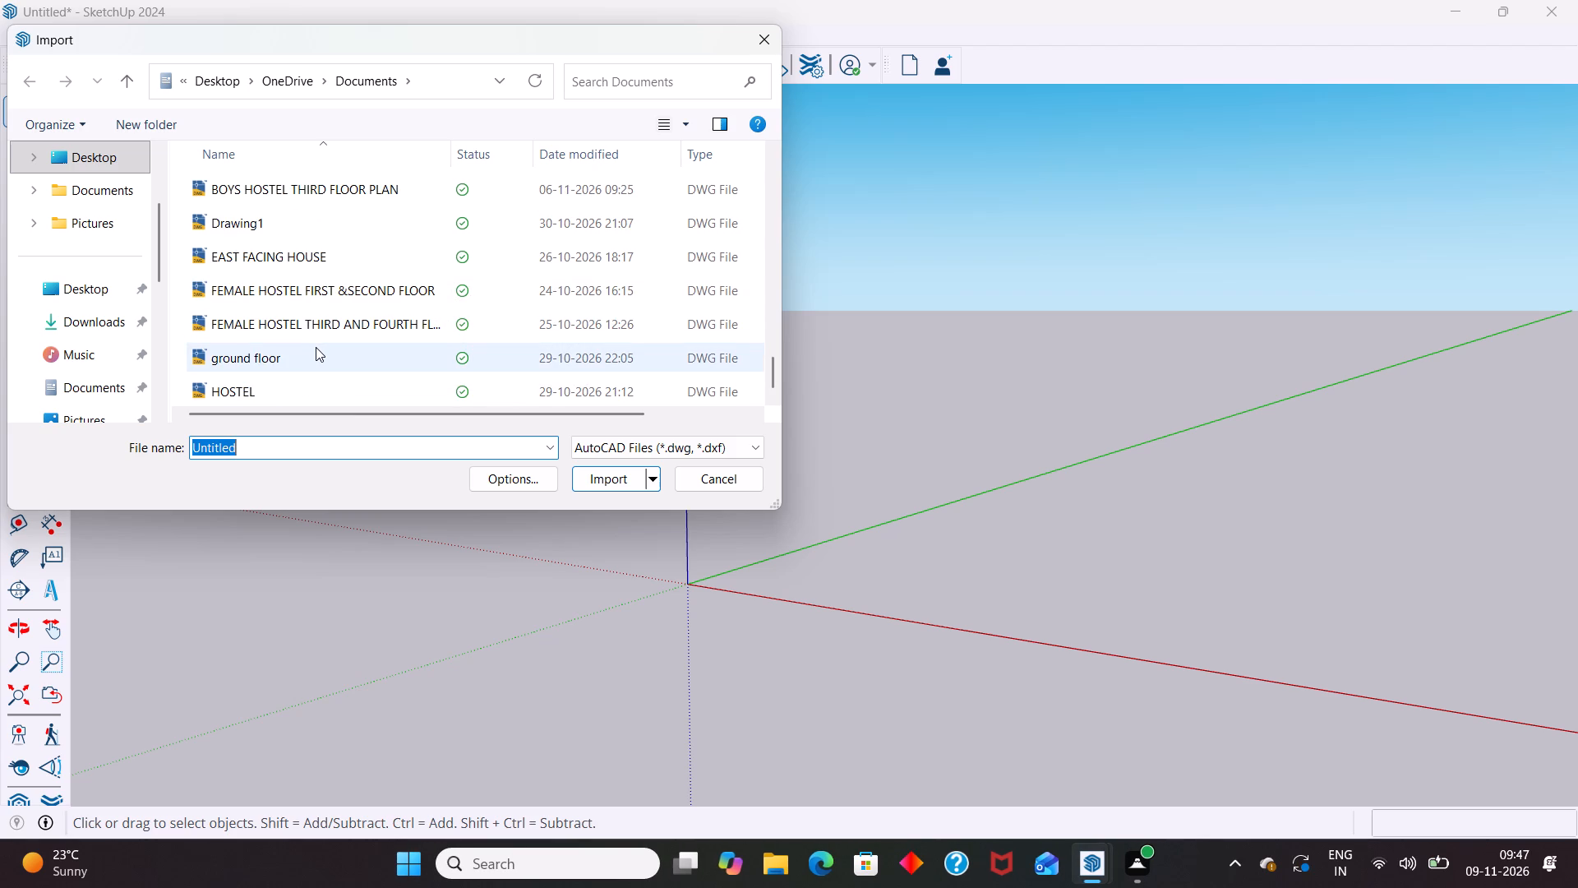
{"action": "scroll", "coordinate": [316, 347], "scroll_direction": "up", "scroll_amount": 3}
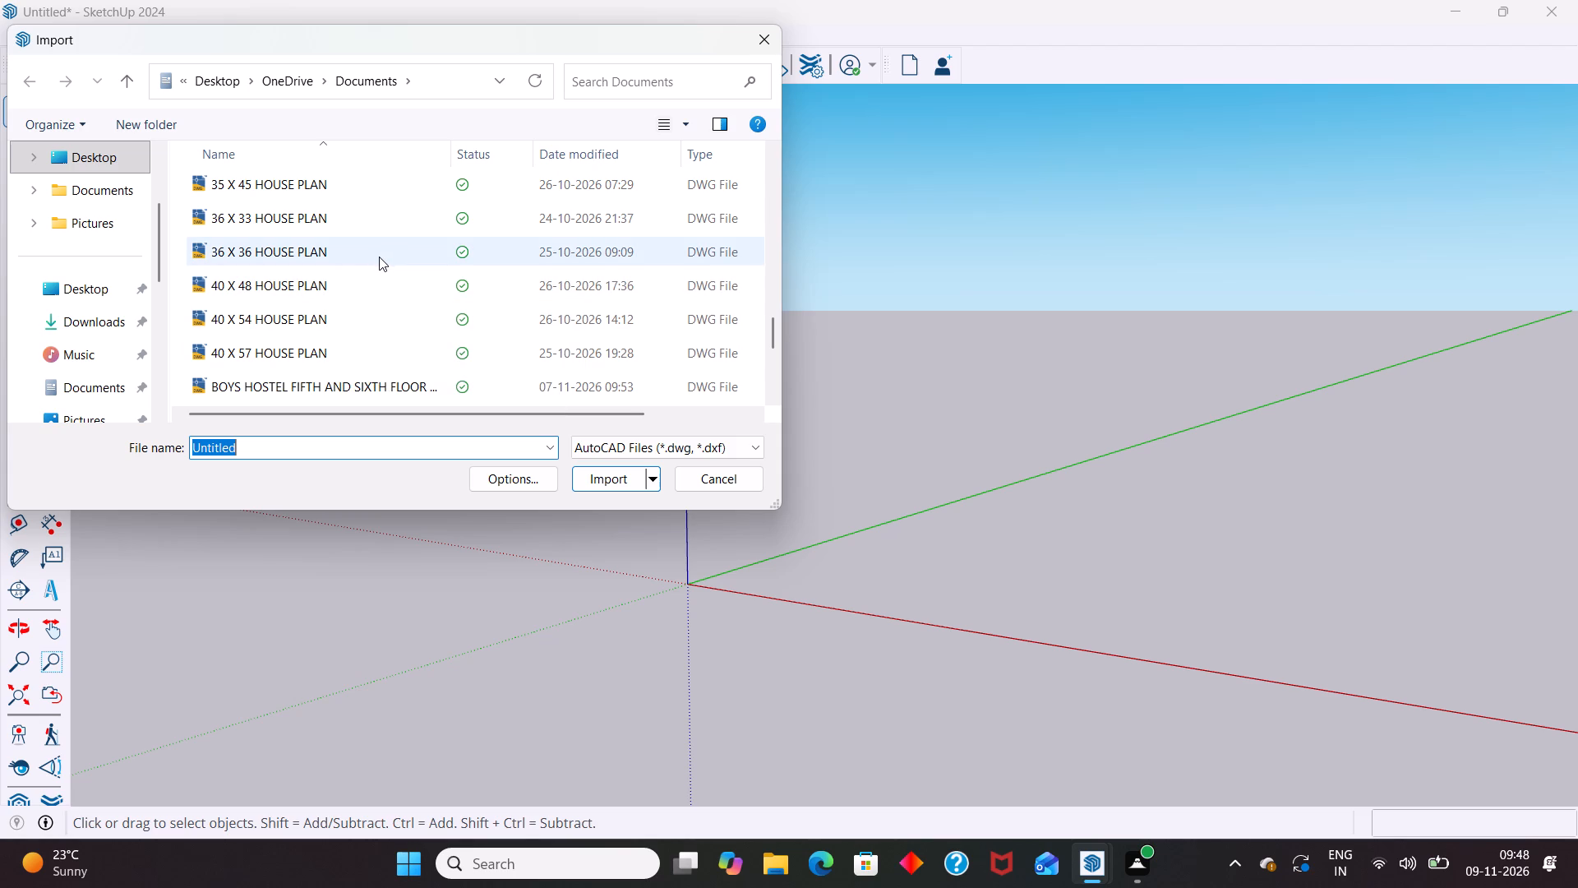
{"action": "left_click", "coordinate": [288, 349]}
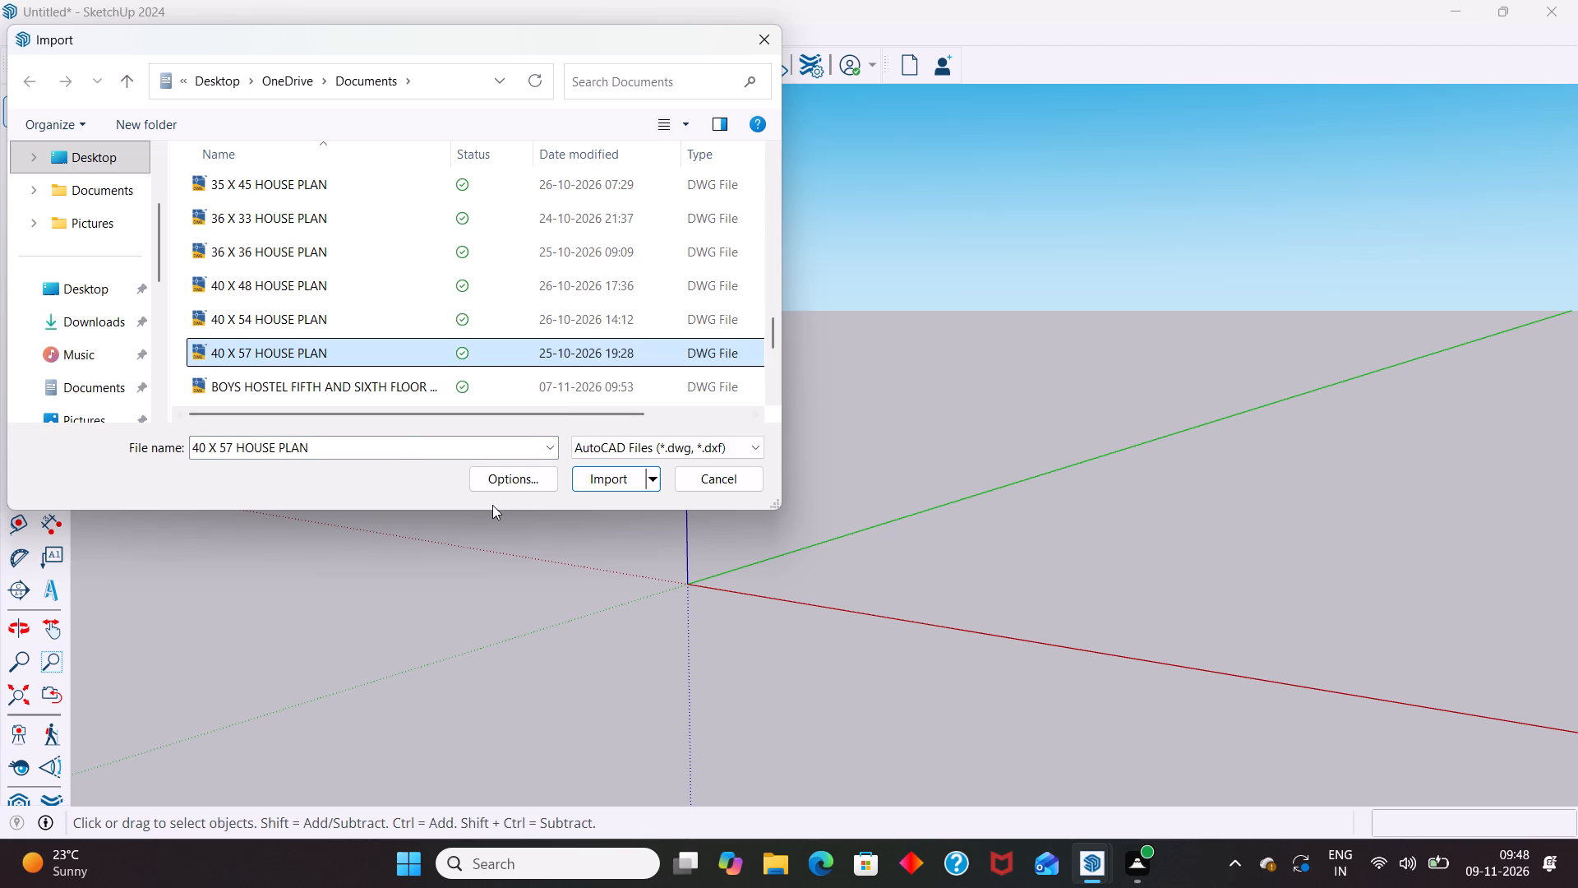
{"action": "left_click", "coordinate": [589, 476]}
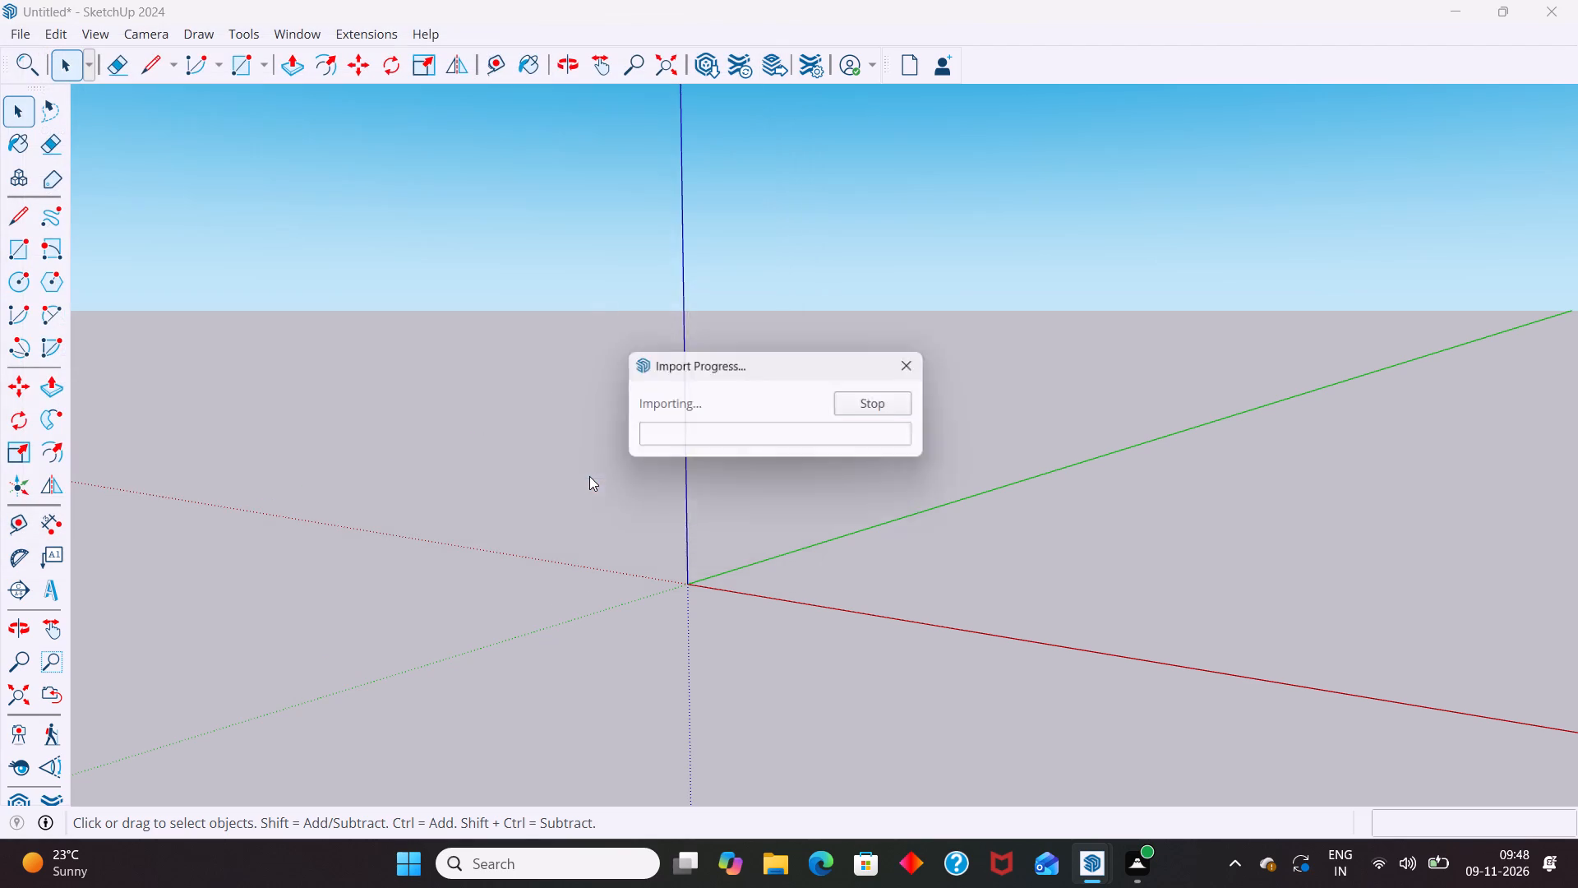
{"action": "left_click", "coordinate": [896, 580]}
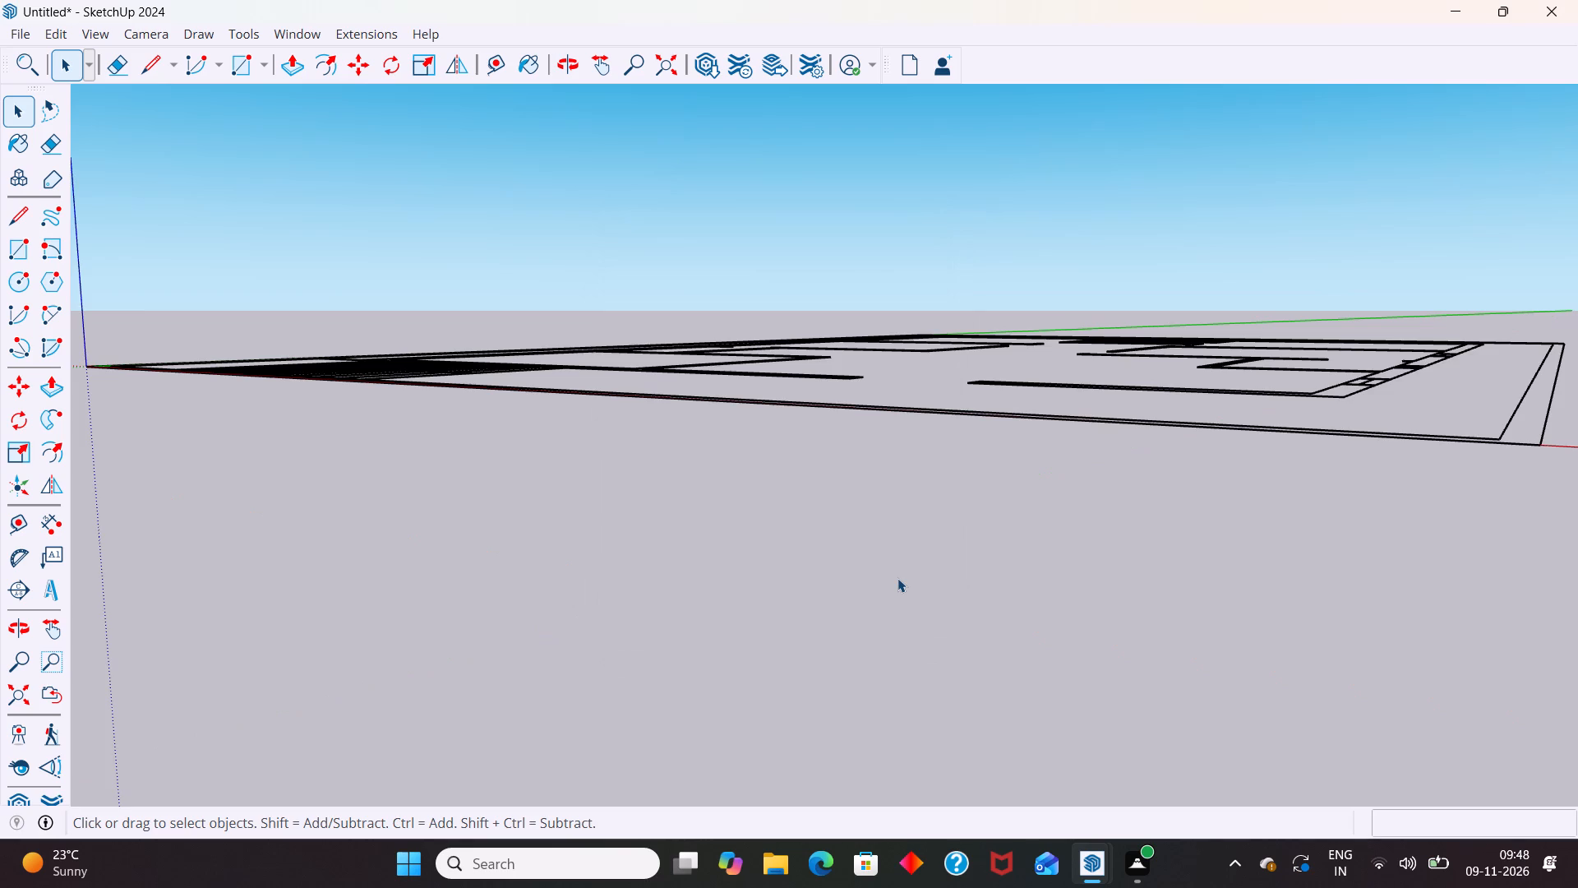
View the whole imported house plan from a raised angle, with the staircase side nearest.
{"action": "scroll", "coordinate": [894, 584], "scroll_direction": "down", "scroll_amount": 6}
{"action": "scroll", "coordinate": [916, 520], "scroll_direction": "down", "scroll_amount": 7}
{"action": "middle_click_drag", "start_coordinate": [888, 549], "coordinate": [1105, 654]}
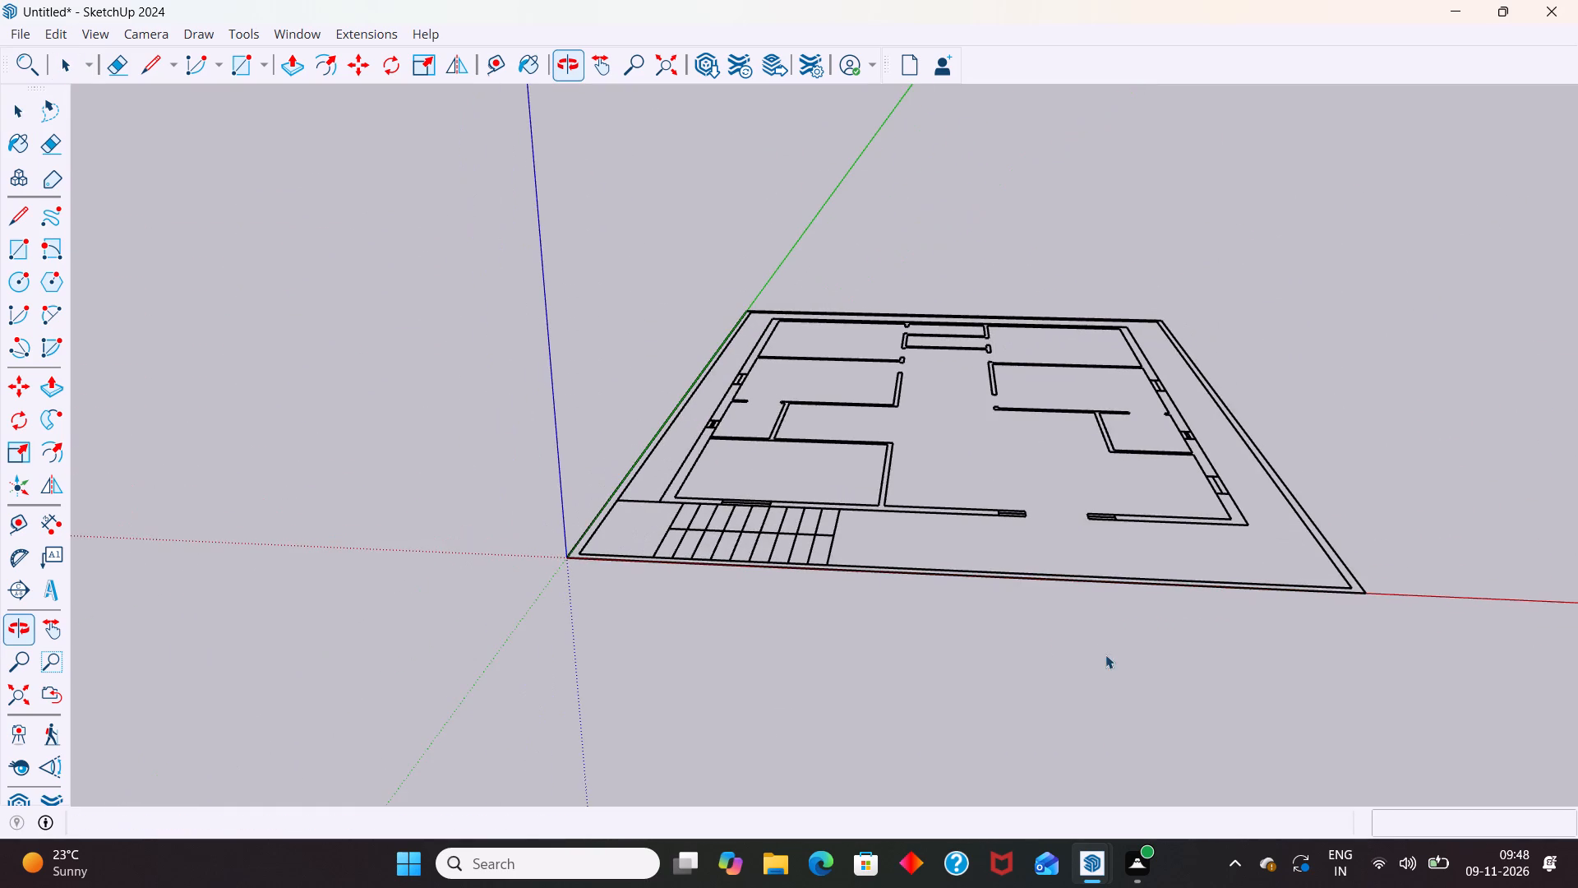
{"action": "middle_click_drag", "start_coordinate": [1068, 622], "coordinate": [1017, 710]}
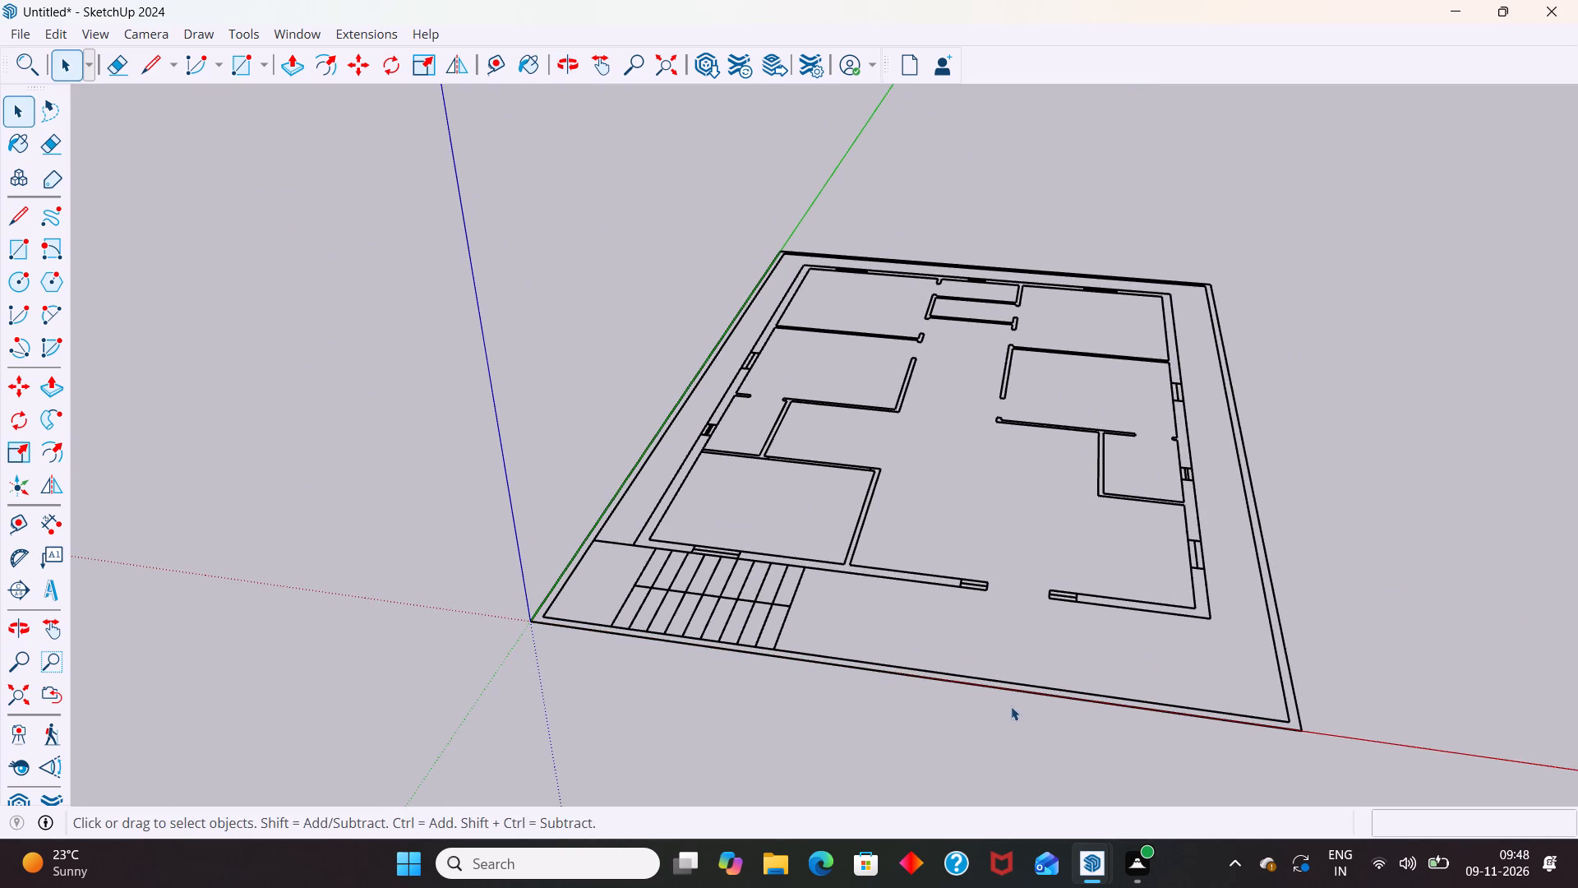
{"action": "middle_click_drag", "start_coordinate": [1014, 704], "coordinate": [1078, 716]}
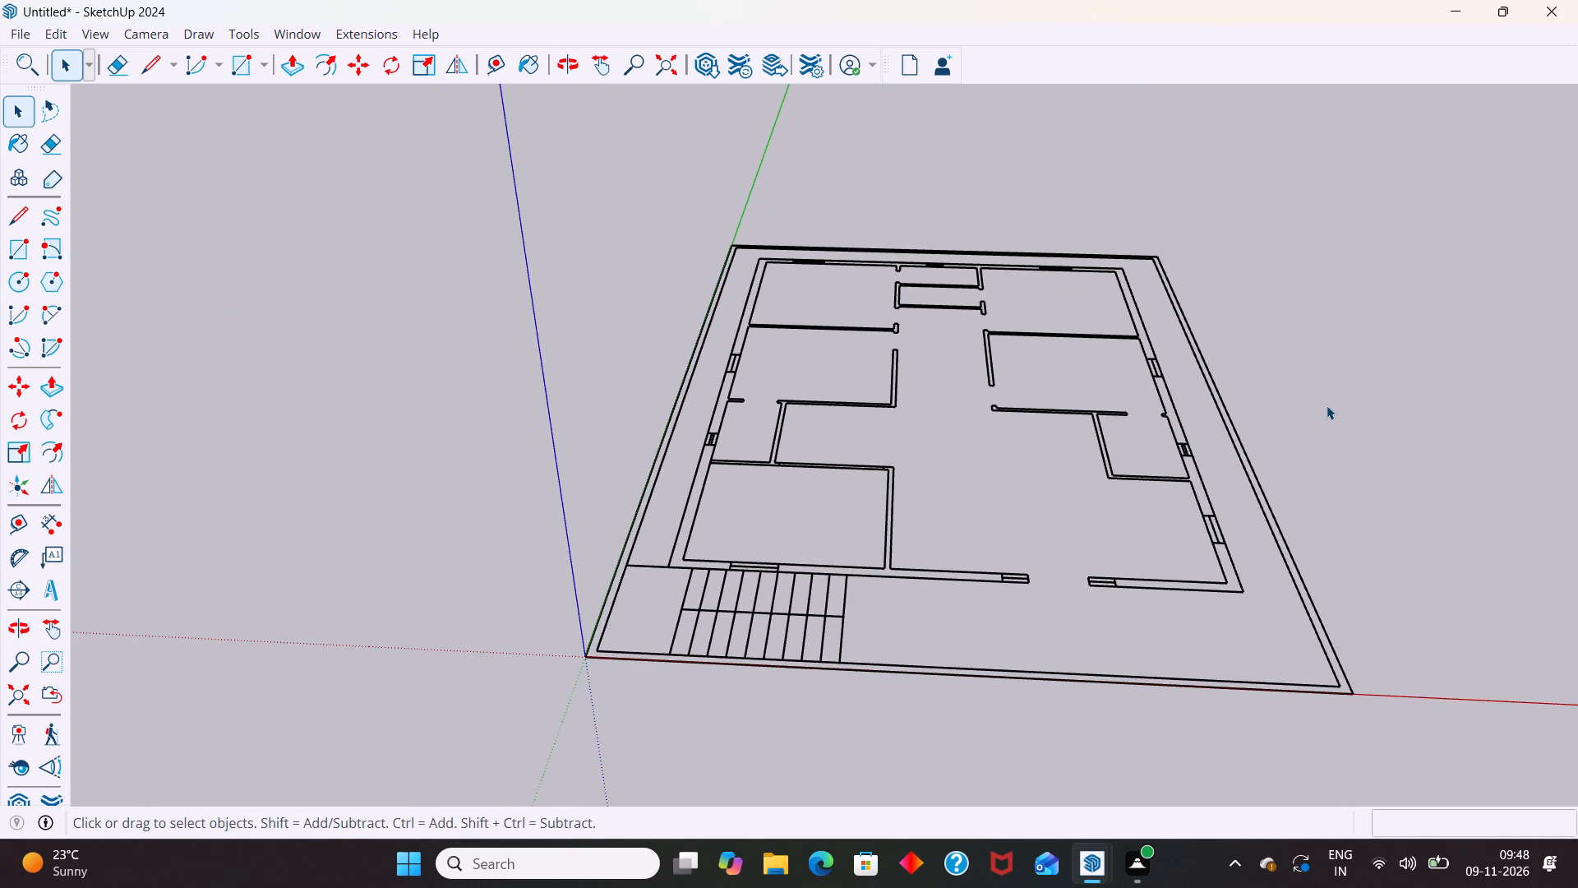
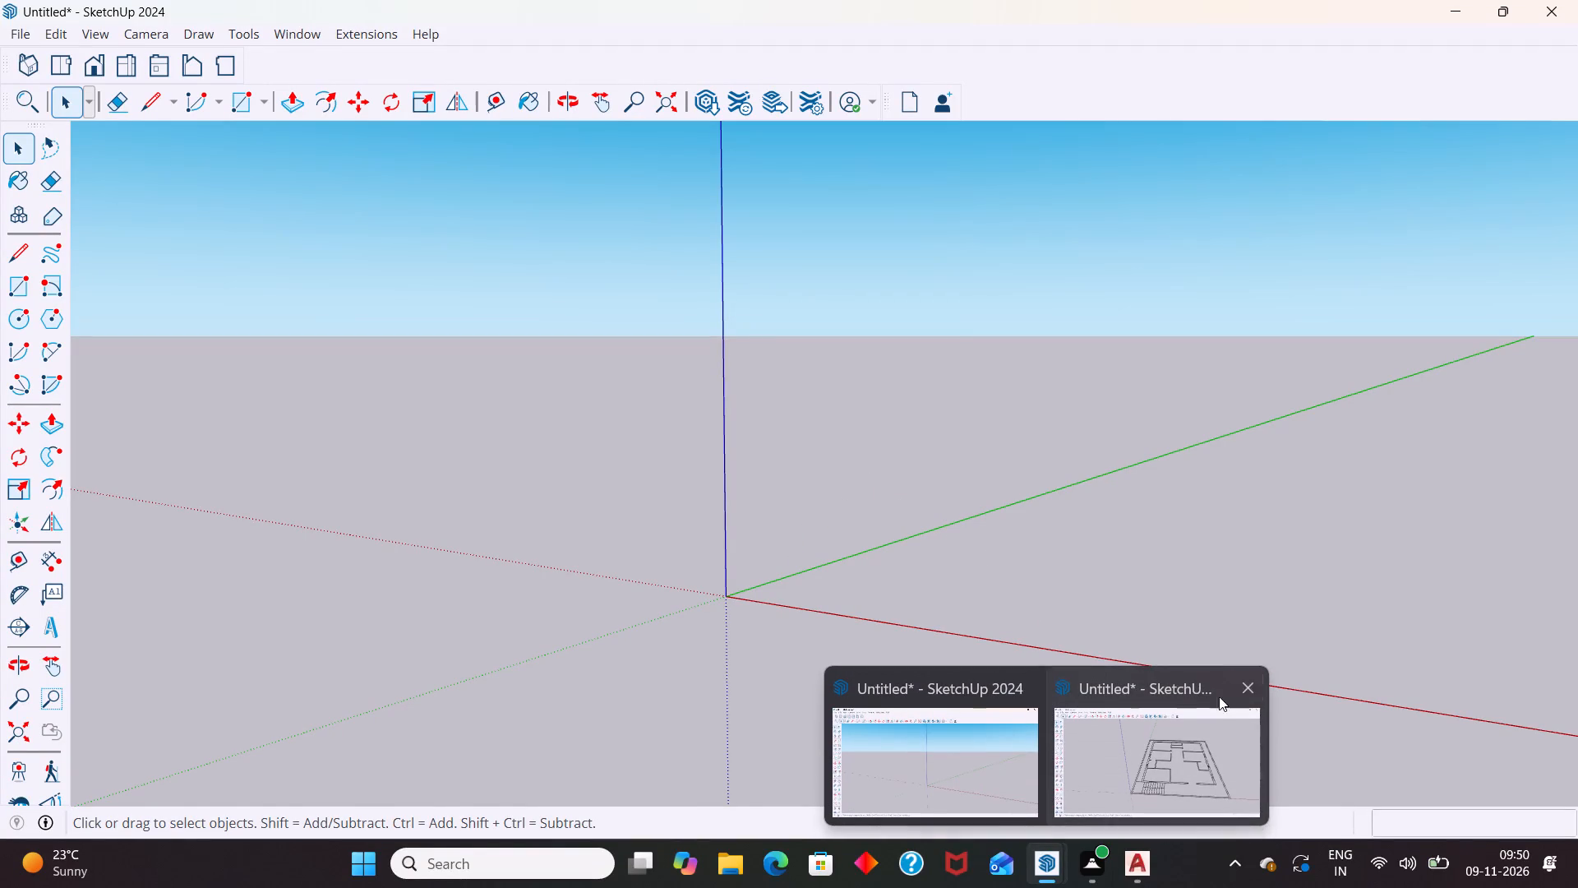
Close the other model window that holds the imported house plan and return to the empty model.
{"action": "left_click", "coordinate": [1248, 686]}
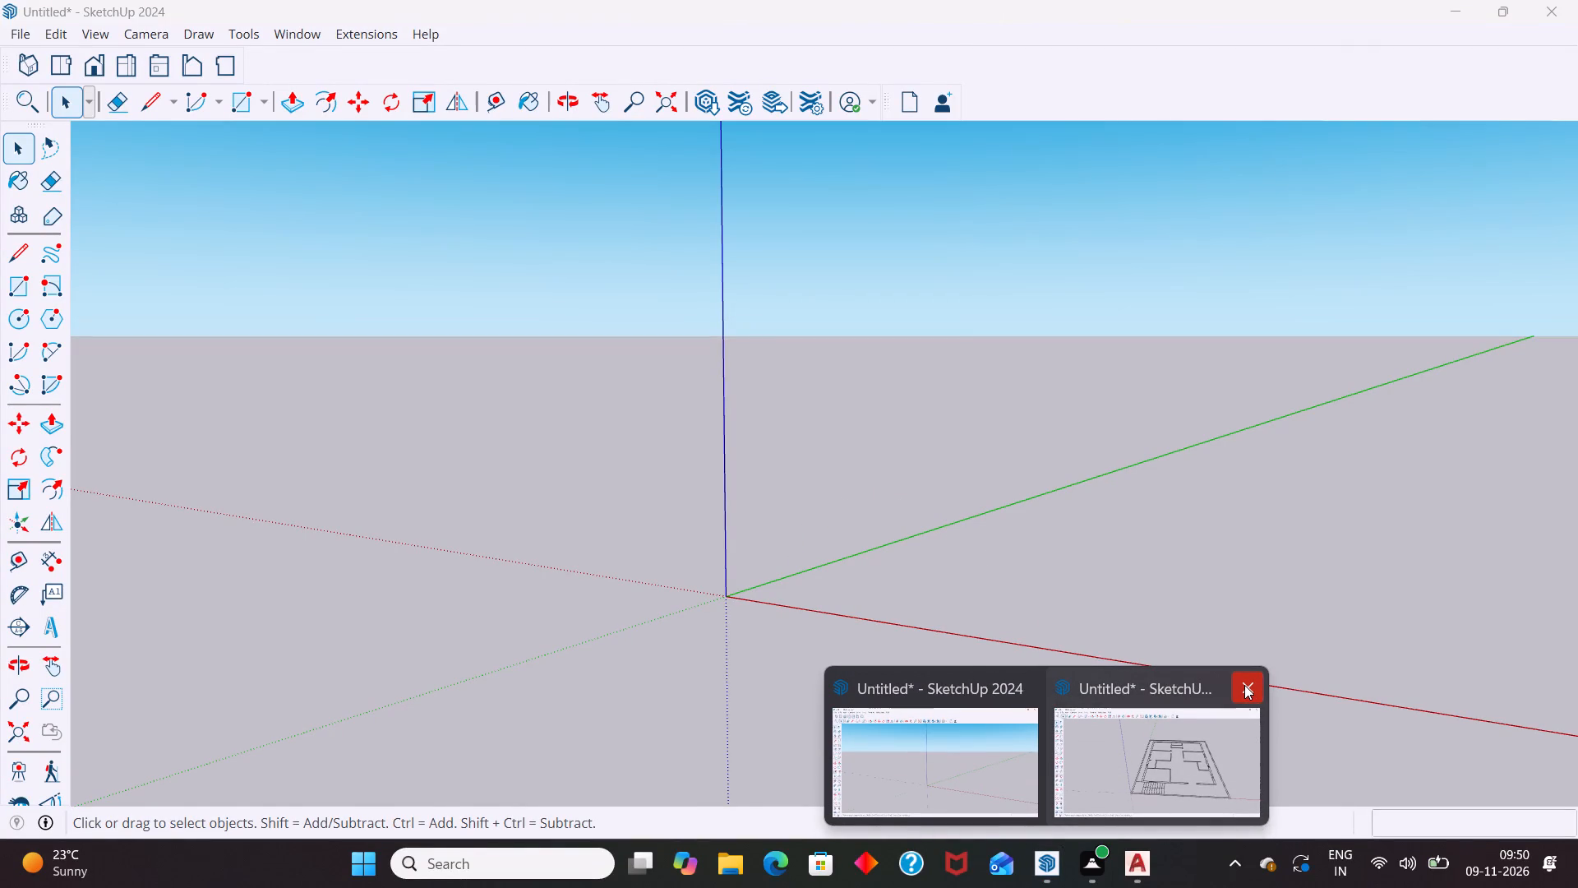
{"action": "left_click", "coordinate": [1244, 685]}
{"action": "left_click", "coordinate": [793, 442]}
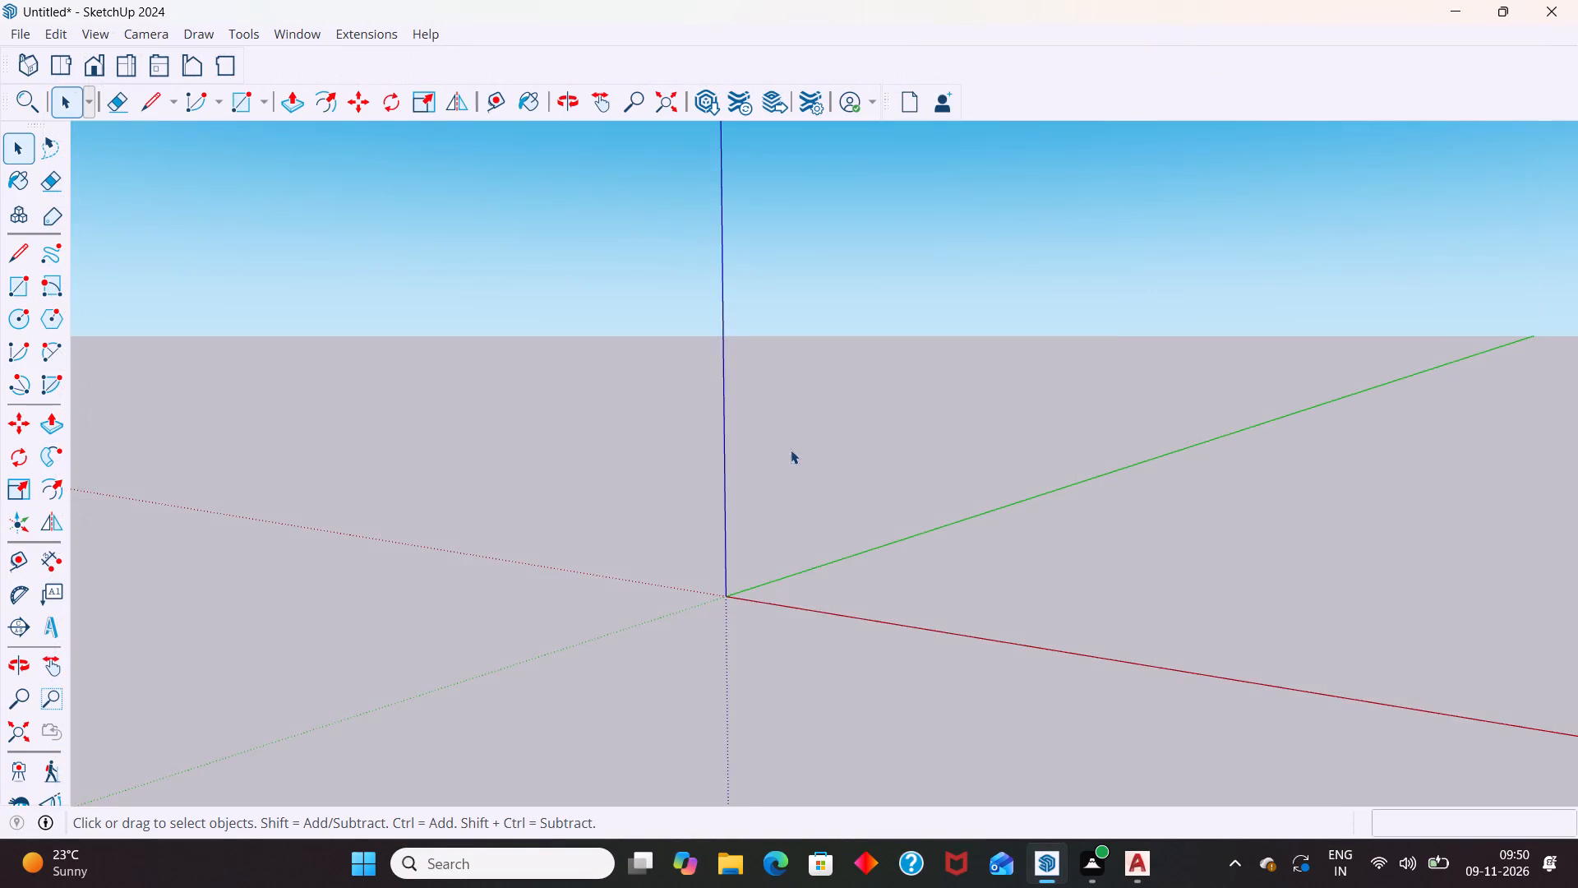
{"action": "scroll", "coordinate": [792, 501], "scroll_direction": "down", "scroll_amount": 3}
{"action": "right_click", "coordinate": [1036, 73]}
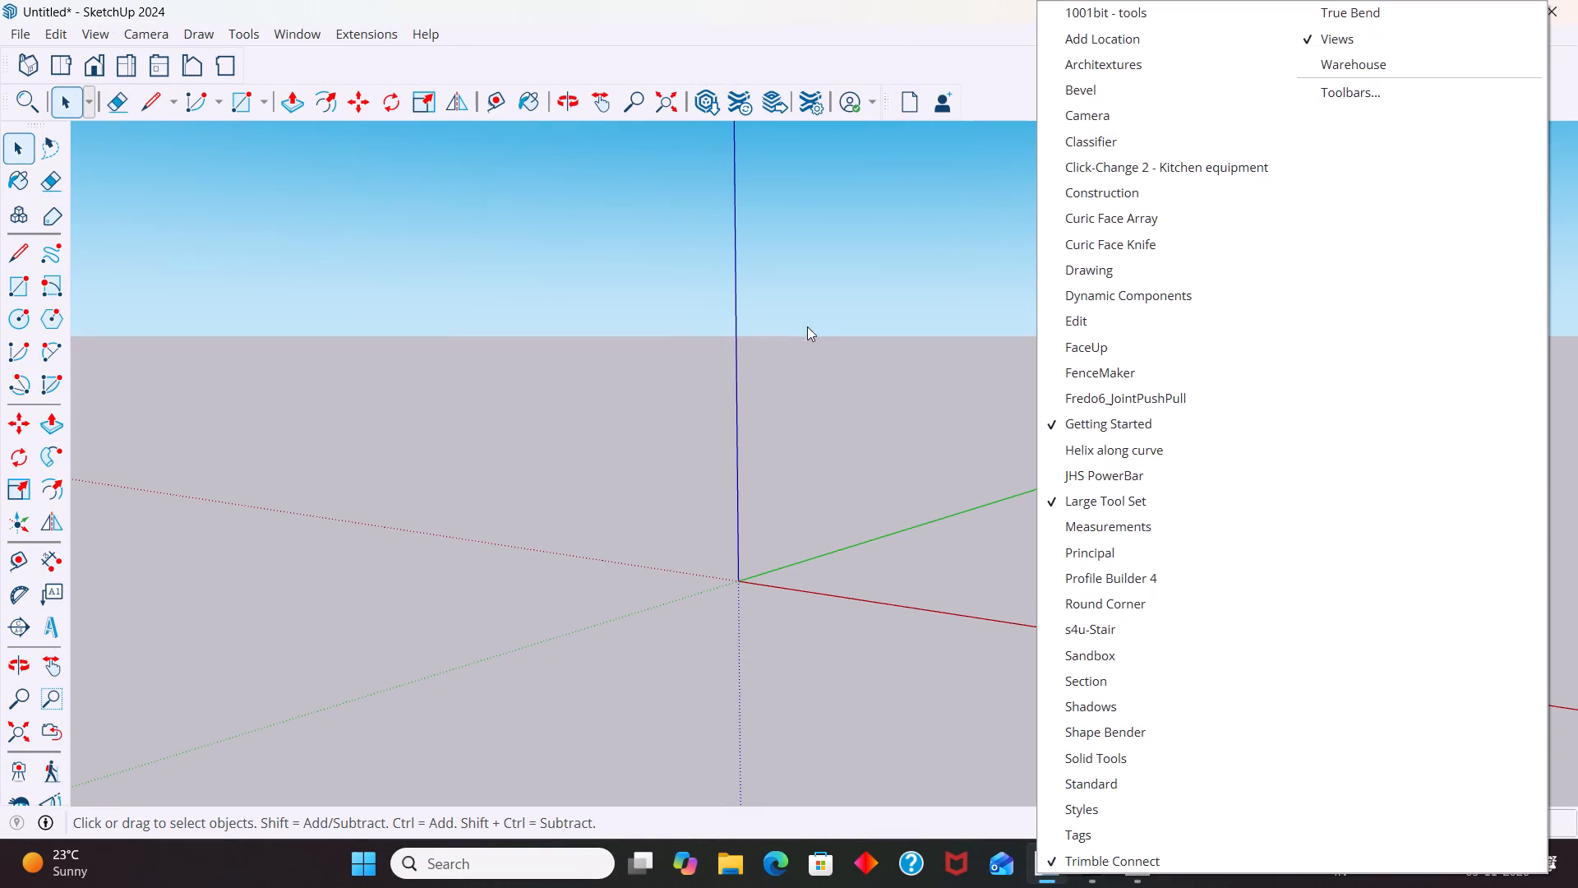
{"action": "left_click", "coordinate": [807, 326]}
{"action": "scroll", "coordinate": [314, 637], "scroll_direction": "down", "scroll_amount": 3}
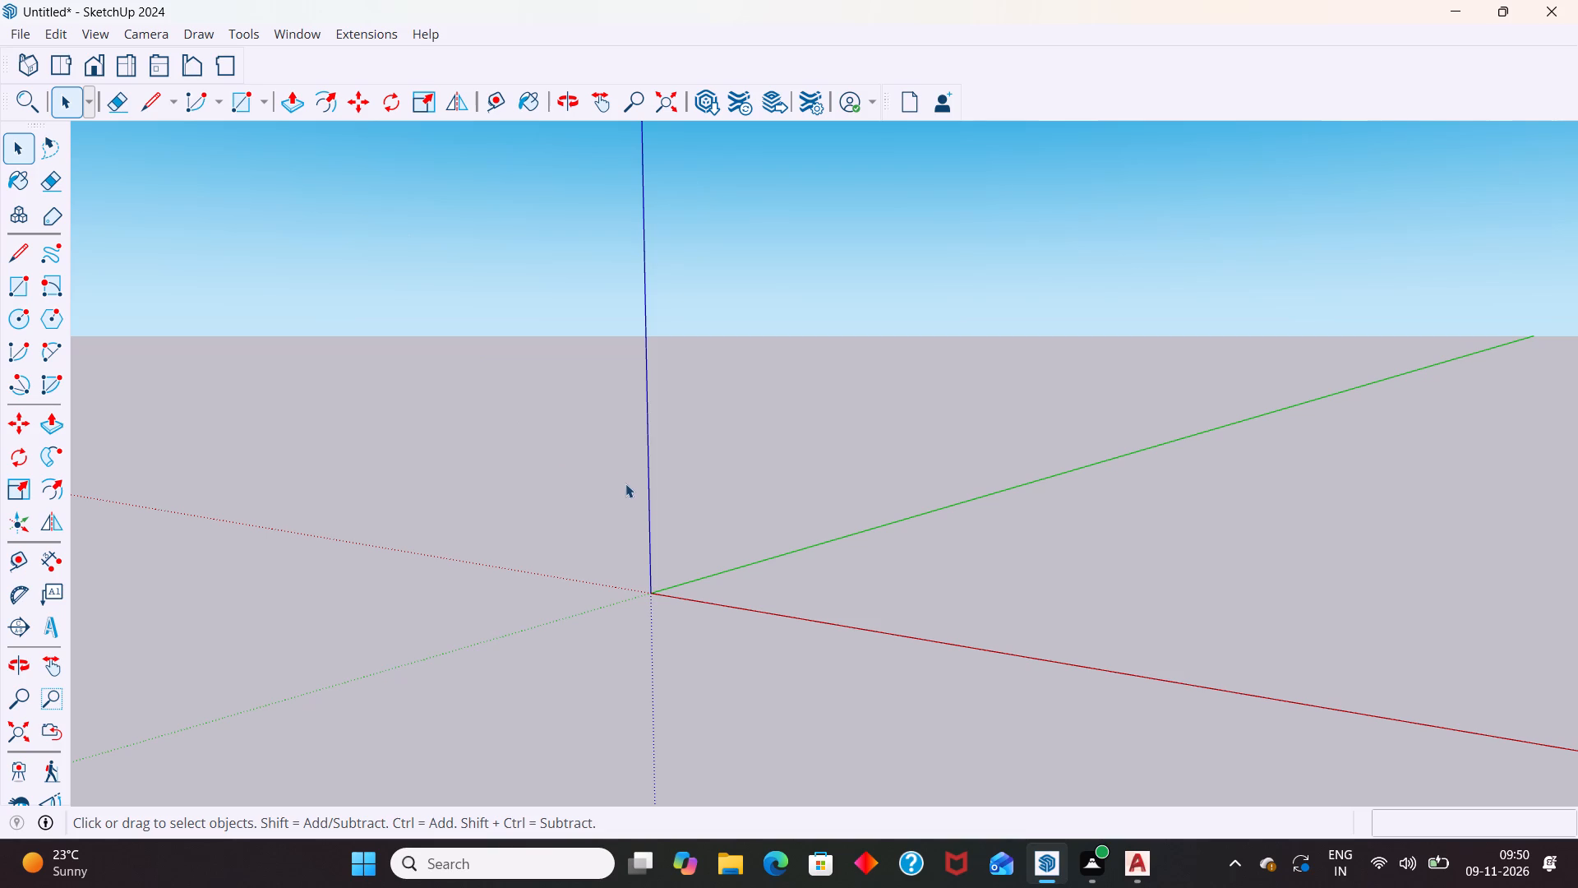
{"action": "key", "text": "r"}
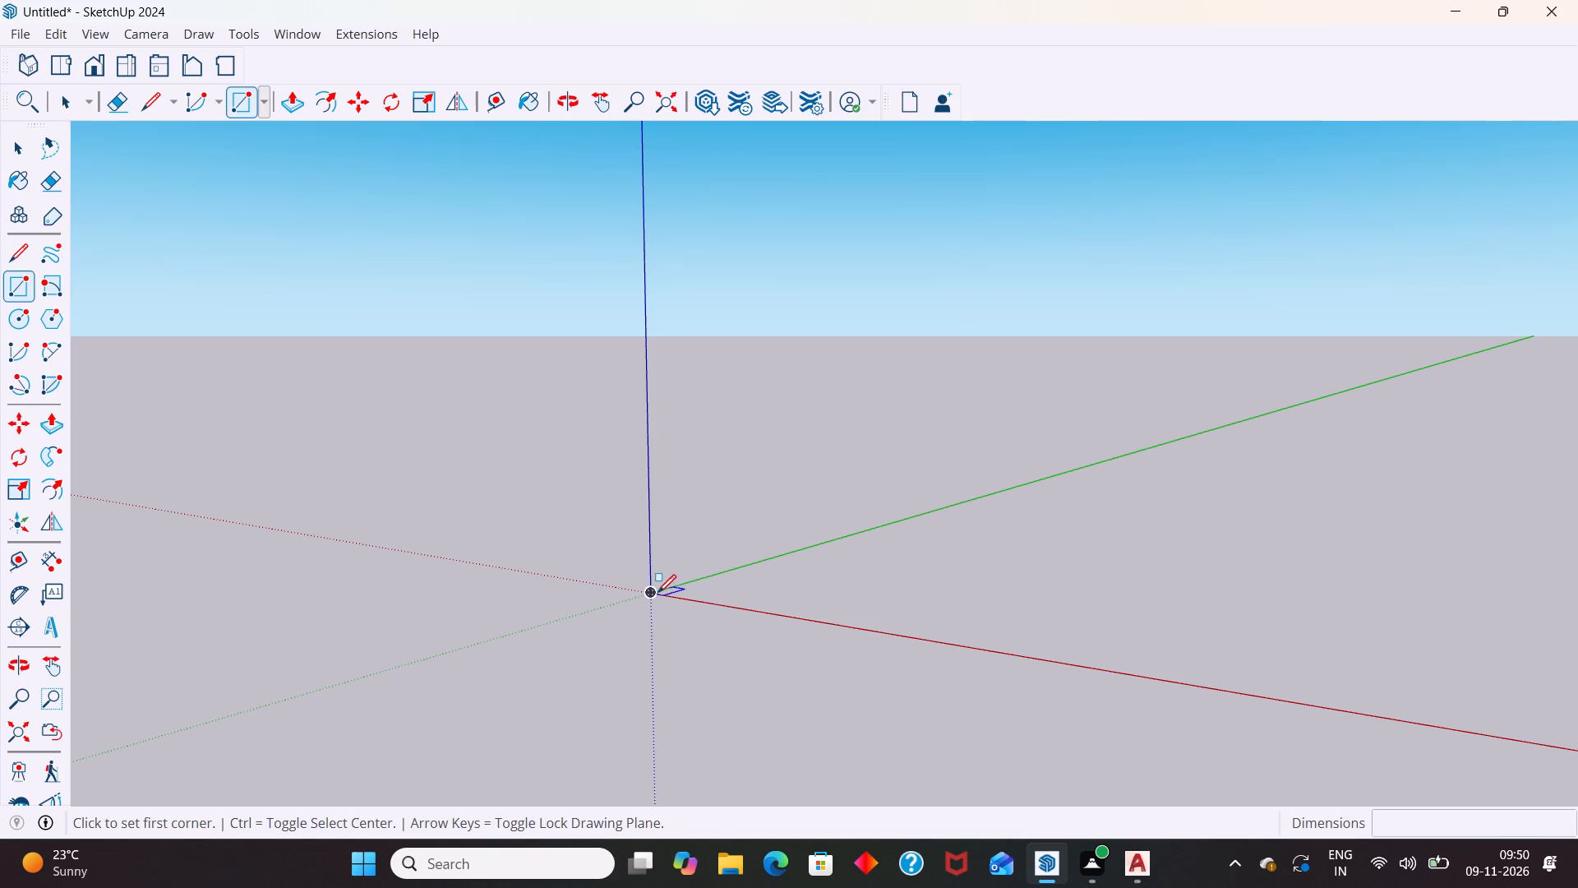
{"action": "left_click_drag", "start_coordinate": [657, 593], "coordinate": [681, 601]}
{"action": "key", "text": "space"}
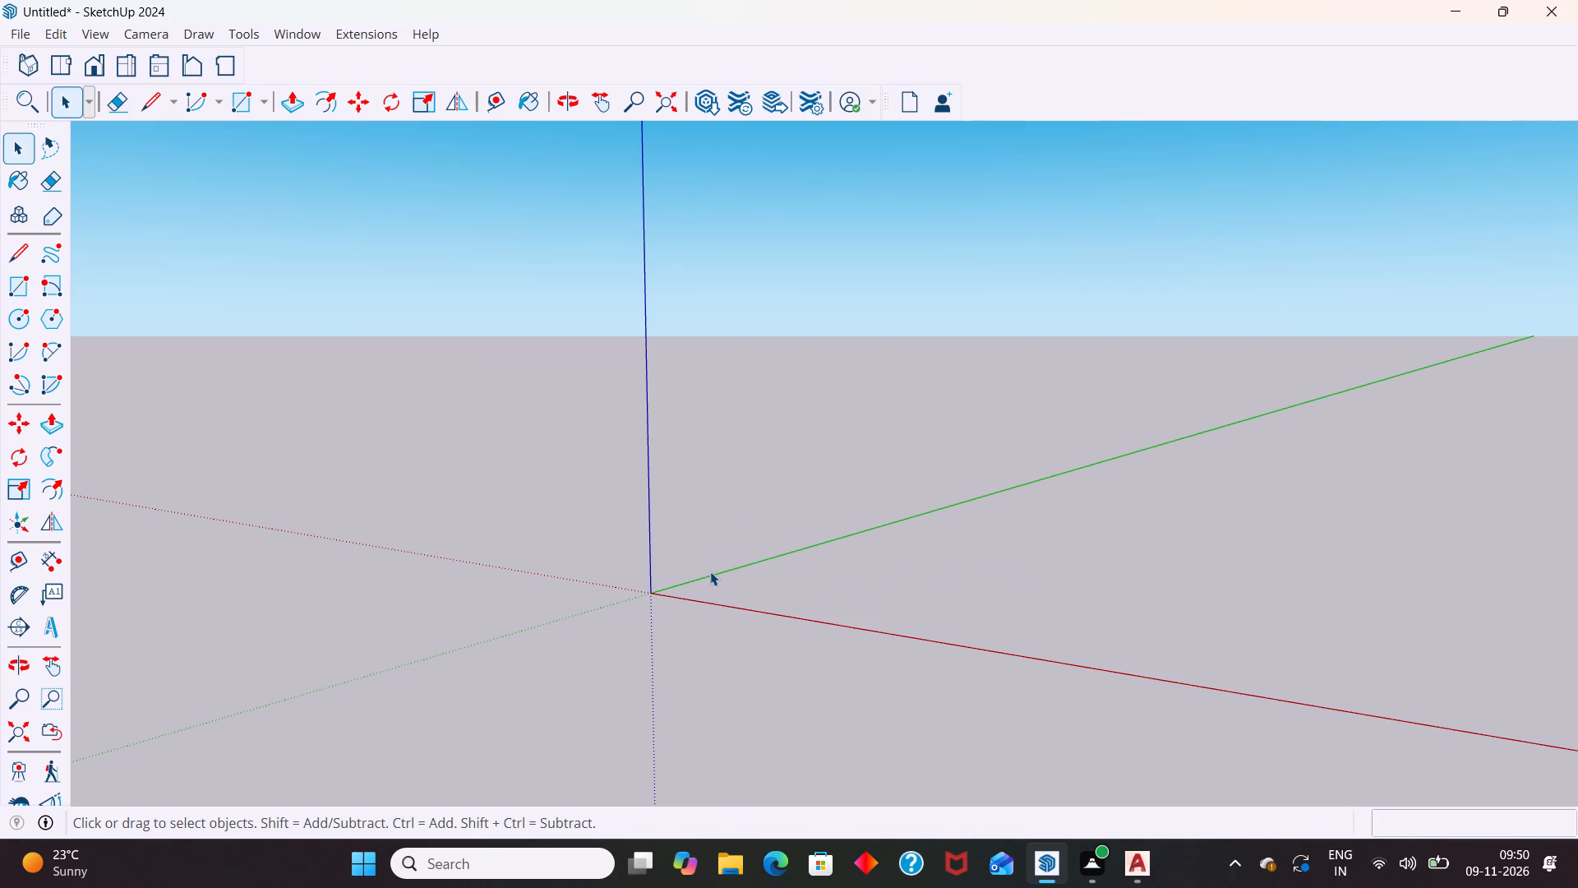
Draw a 30' by 30' rectangle on the ground with its first corner at the origin.
{"action": "key", "text": "r"}
{"action": "left_click_drag", "start_coordinate": [644, 596], "coordinate": [722, 621]}
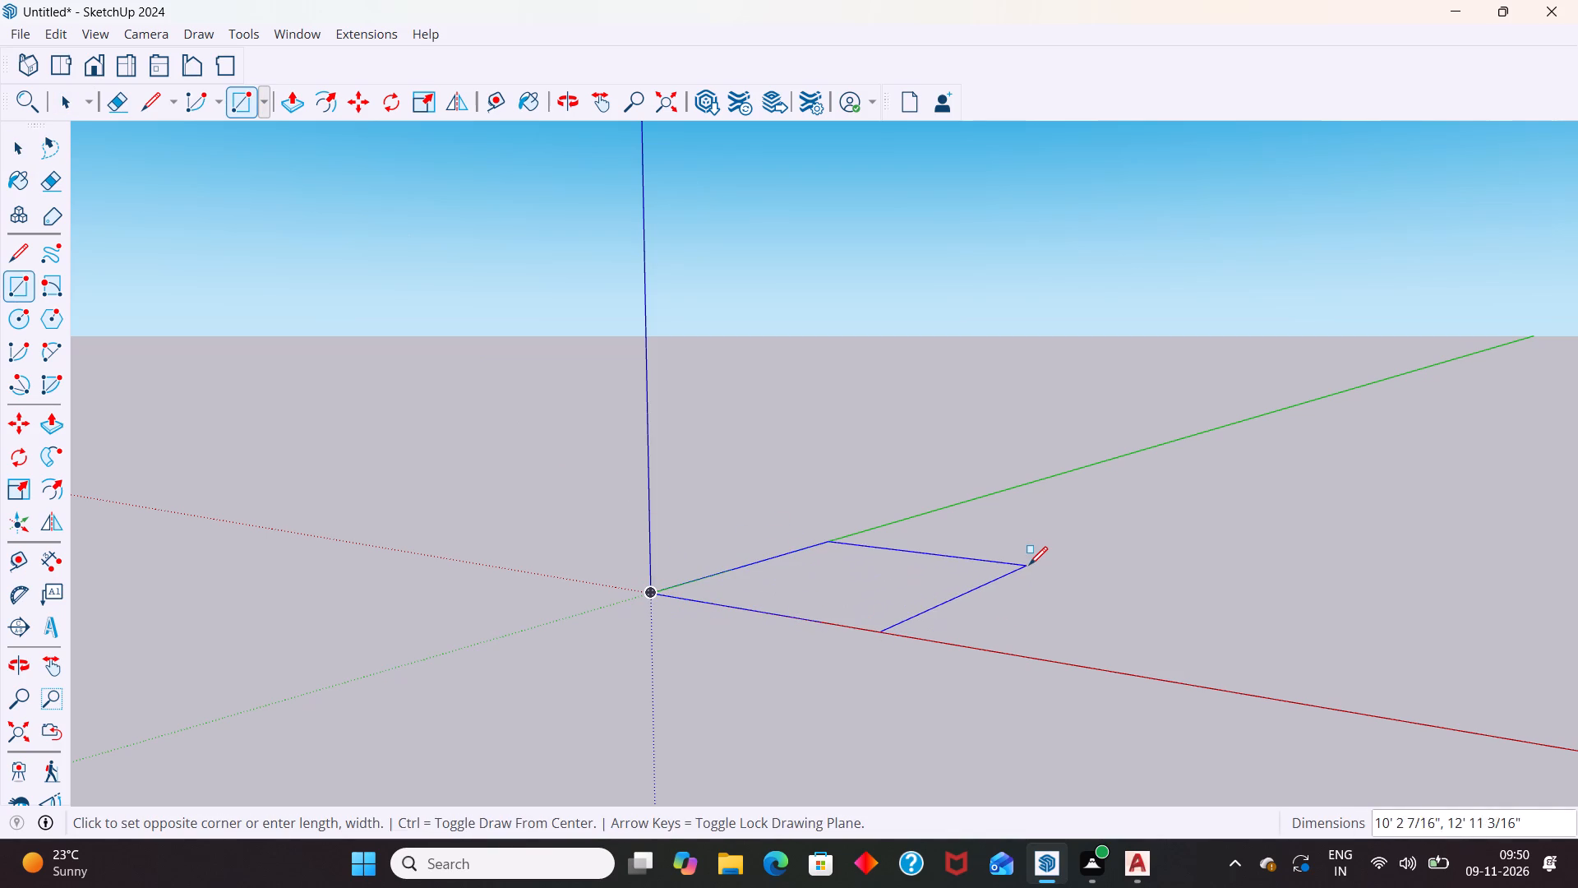
{"action": "type", "text": "30"}
{"action": "type", "text": "',"}
{"action": "type", "text": "30'"}
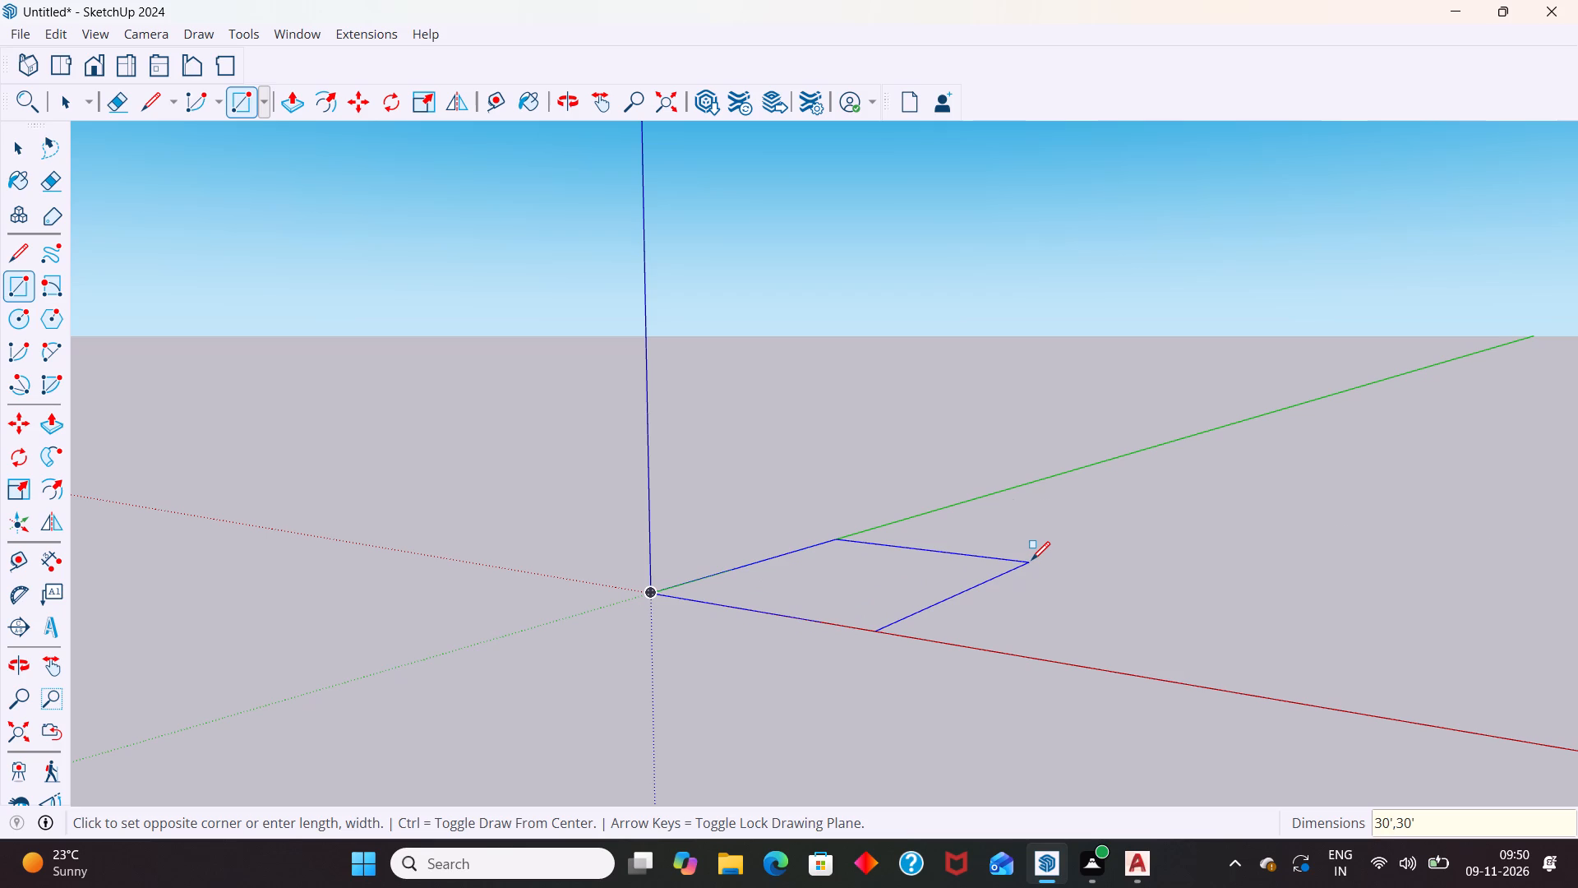
{"action": "key", "text": "Return"}
{"action": "key", "text": "space"}
Offset the square's outline 9" inward to mark the wall thickness.
{"action": "scroll", "coordinate": [584, 488], "scroll_direction": "down", "scroll_amount": 12}
{"action": "middle_click_drag", "start_coordinate": [667, 580], "coordinate": [694, 594]}
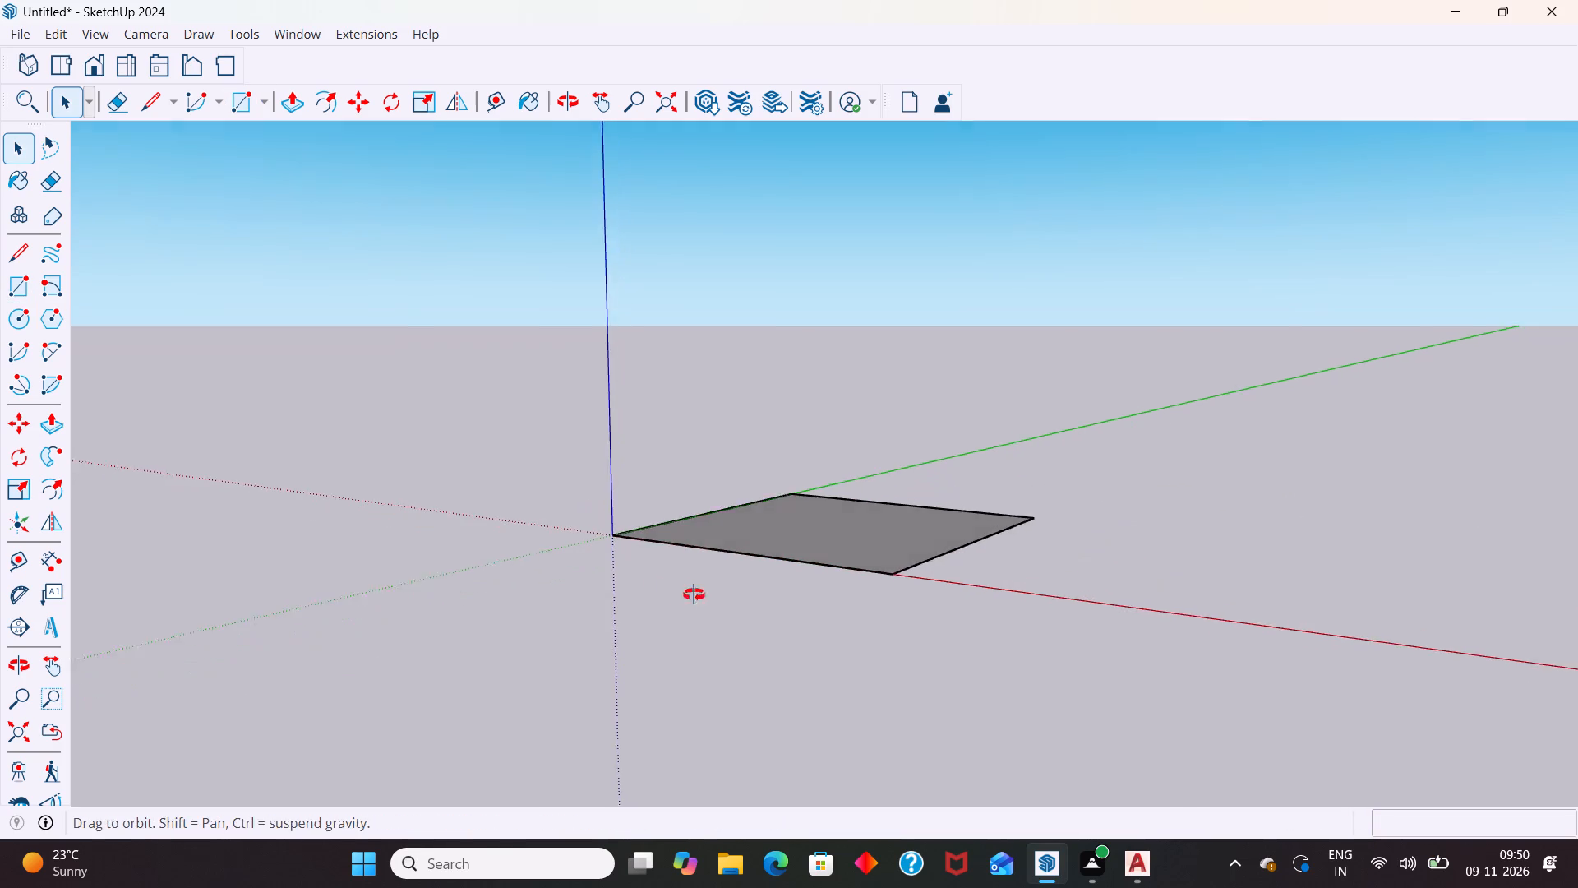
{"action": "middle_click_drag", "start_coordinate": [694, 594], "coordinate": [939, 594]}
{"action": "middle_click_drag", "start_coordinate": [902, 578], "coordinate": [852, 742]}
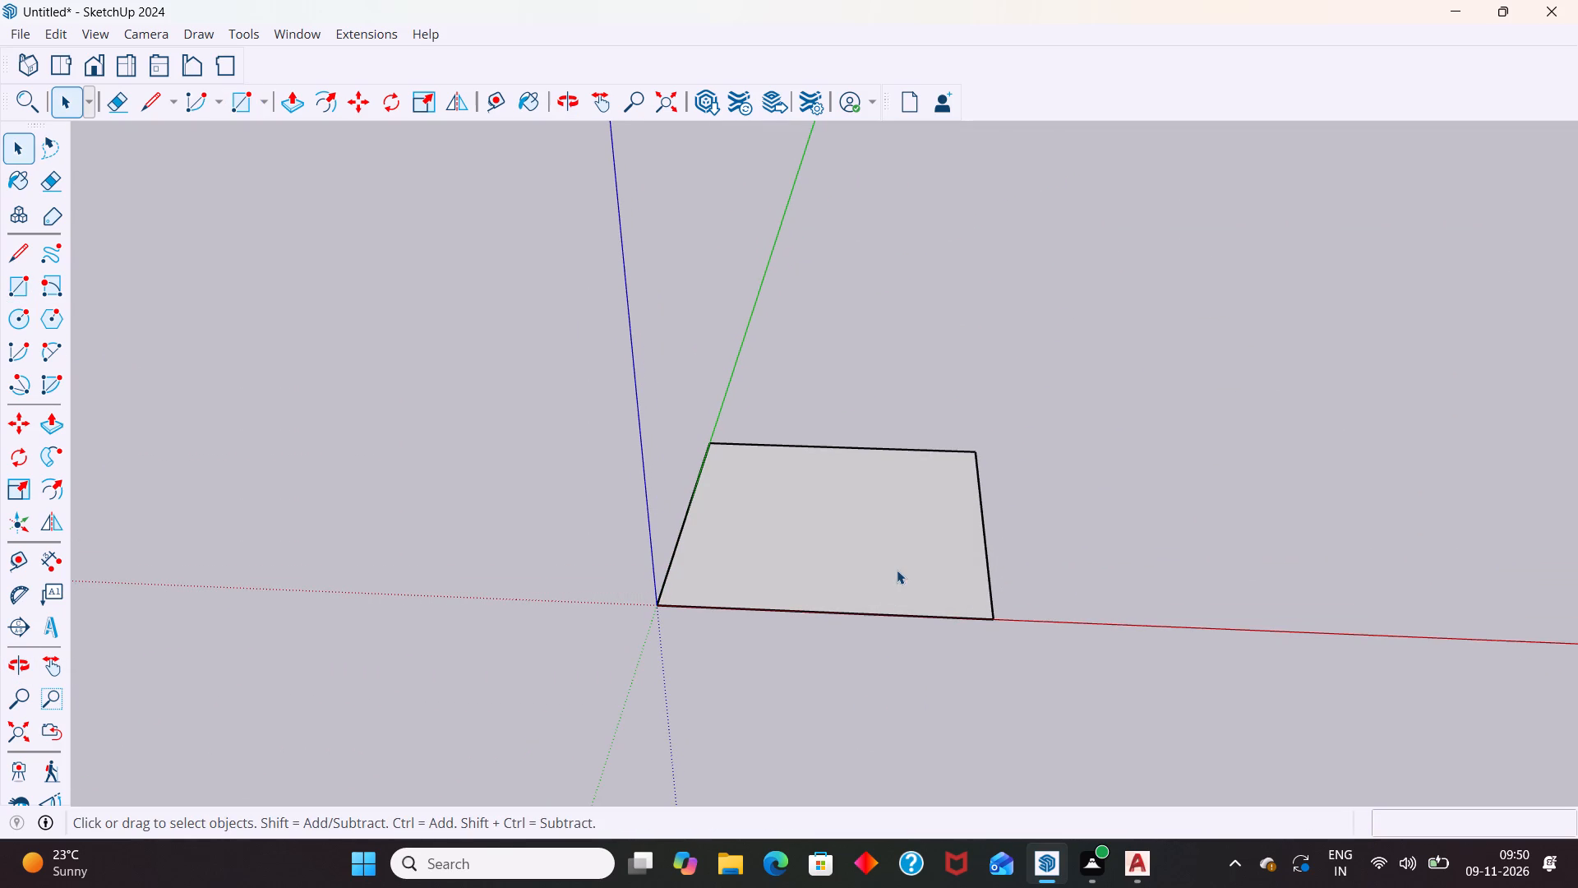
{"action": "left_click", "coordinate": [897, 570]}
{"action": "scroll", "coordinate": [904, 582], "scroll_direction": "up", "scroll_amount": 2}
{"action": "key", "text": "f"}
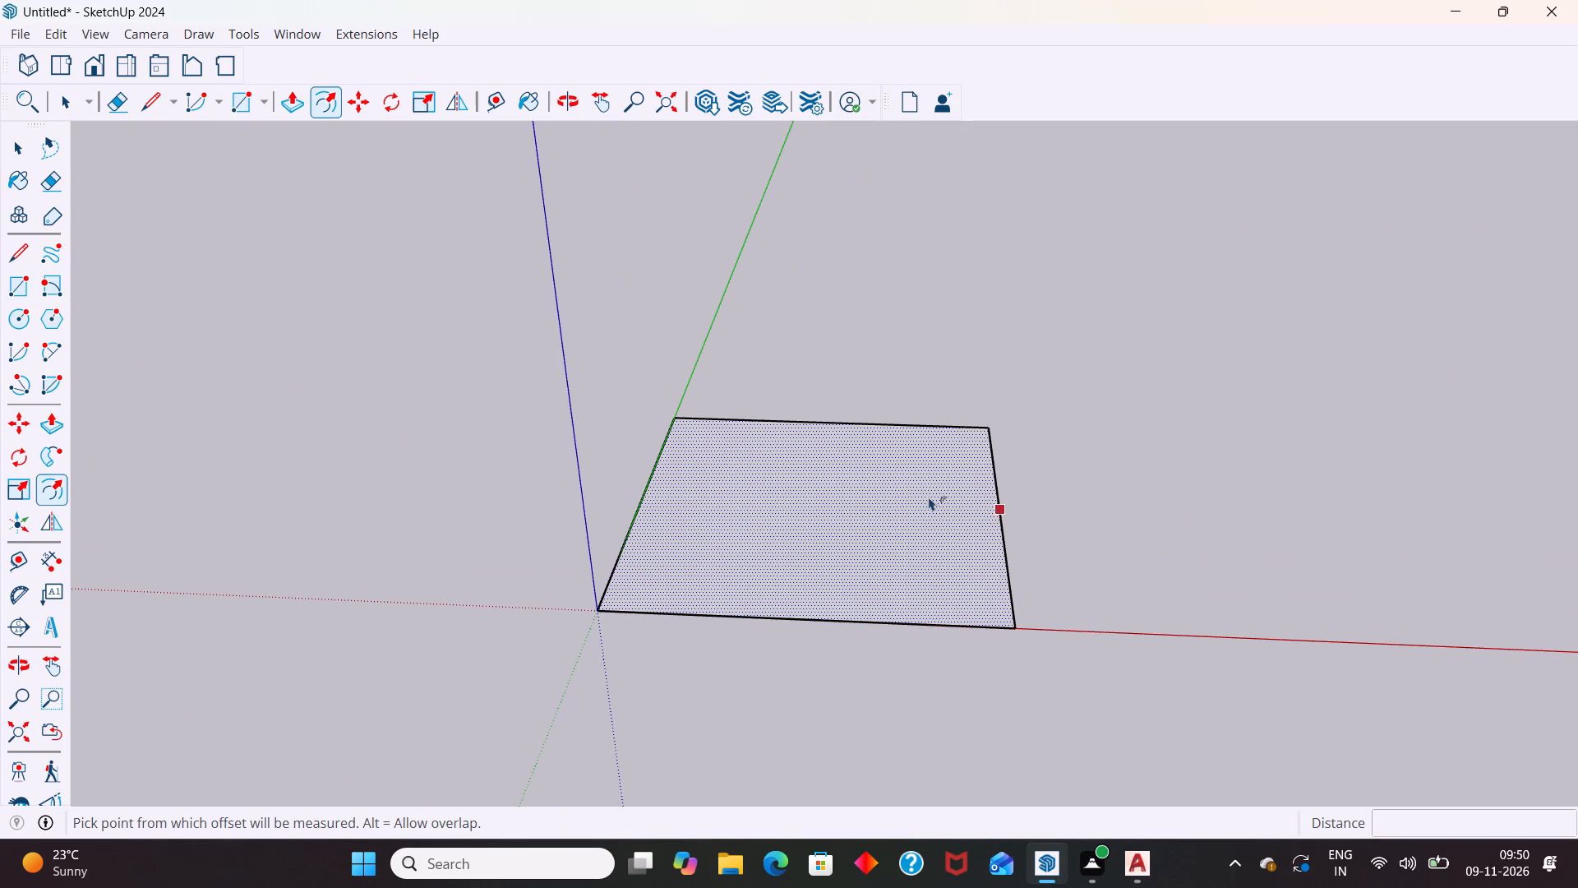
{"action": "left_click", "coordinate": [930, 497]}
{"action": "key", "text": "9"}
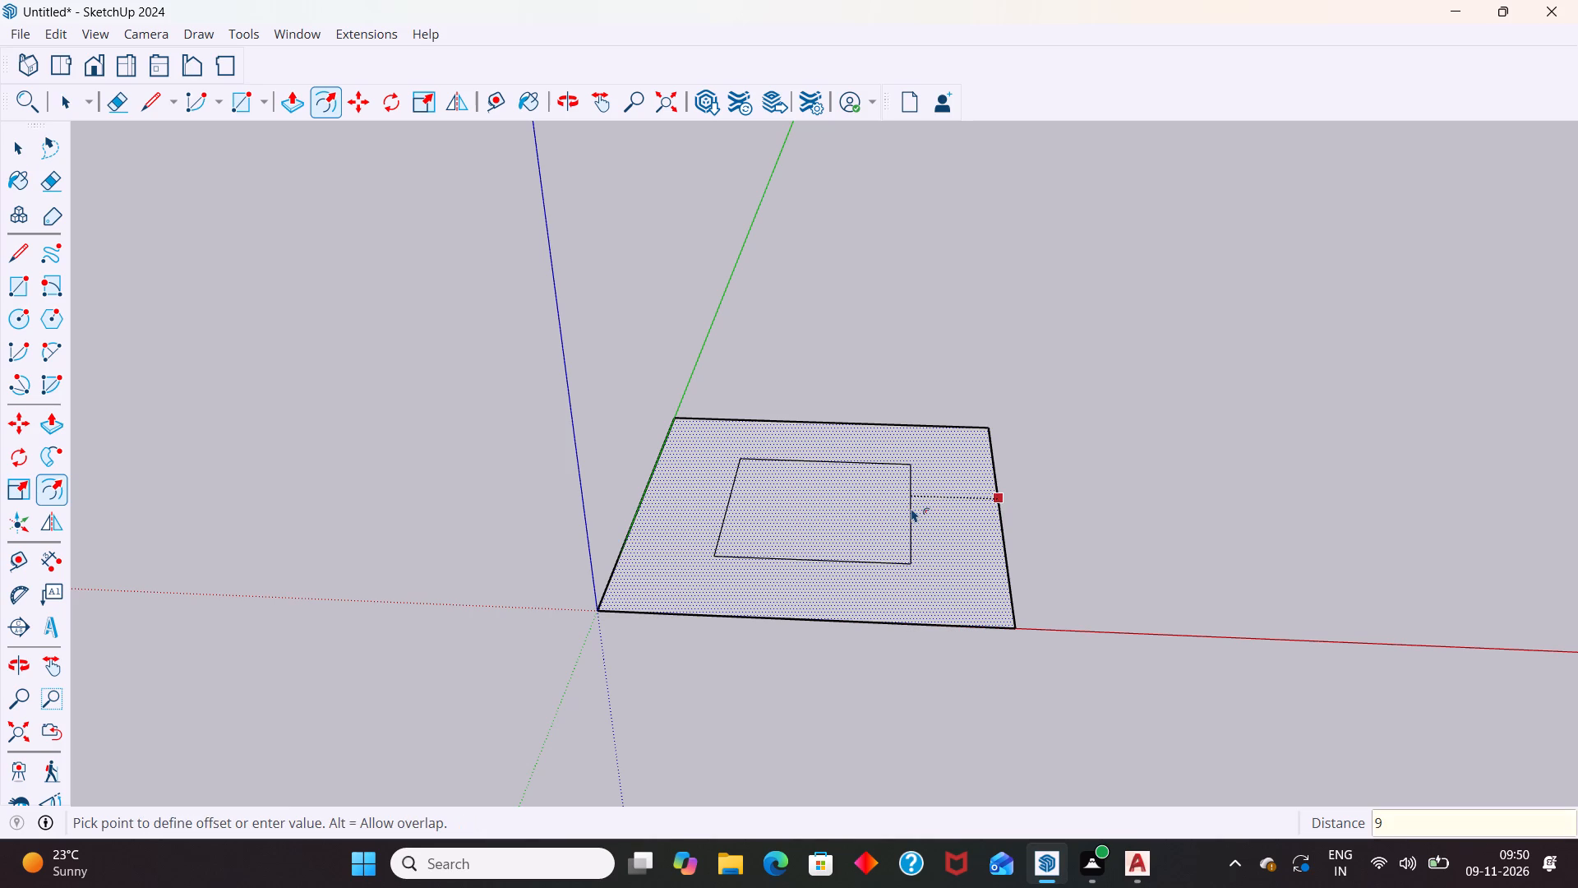
{"action": "key", "text": "shift+quotedbl"}
{"action": "key", "text": "Return"}
{"action": "key", "text": "space"}
Move the front inner offset edge onto the square's front outer edge so the wall outline becomes U-shaped.
{"action": "scroll", "coordinate": [1025, 658], "scroll_direction": "up", "scroll_amount": 3}
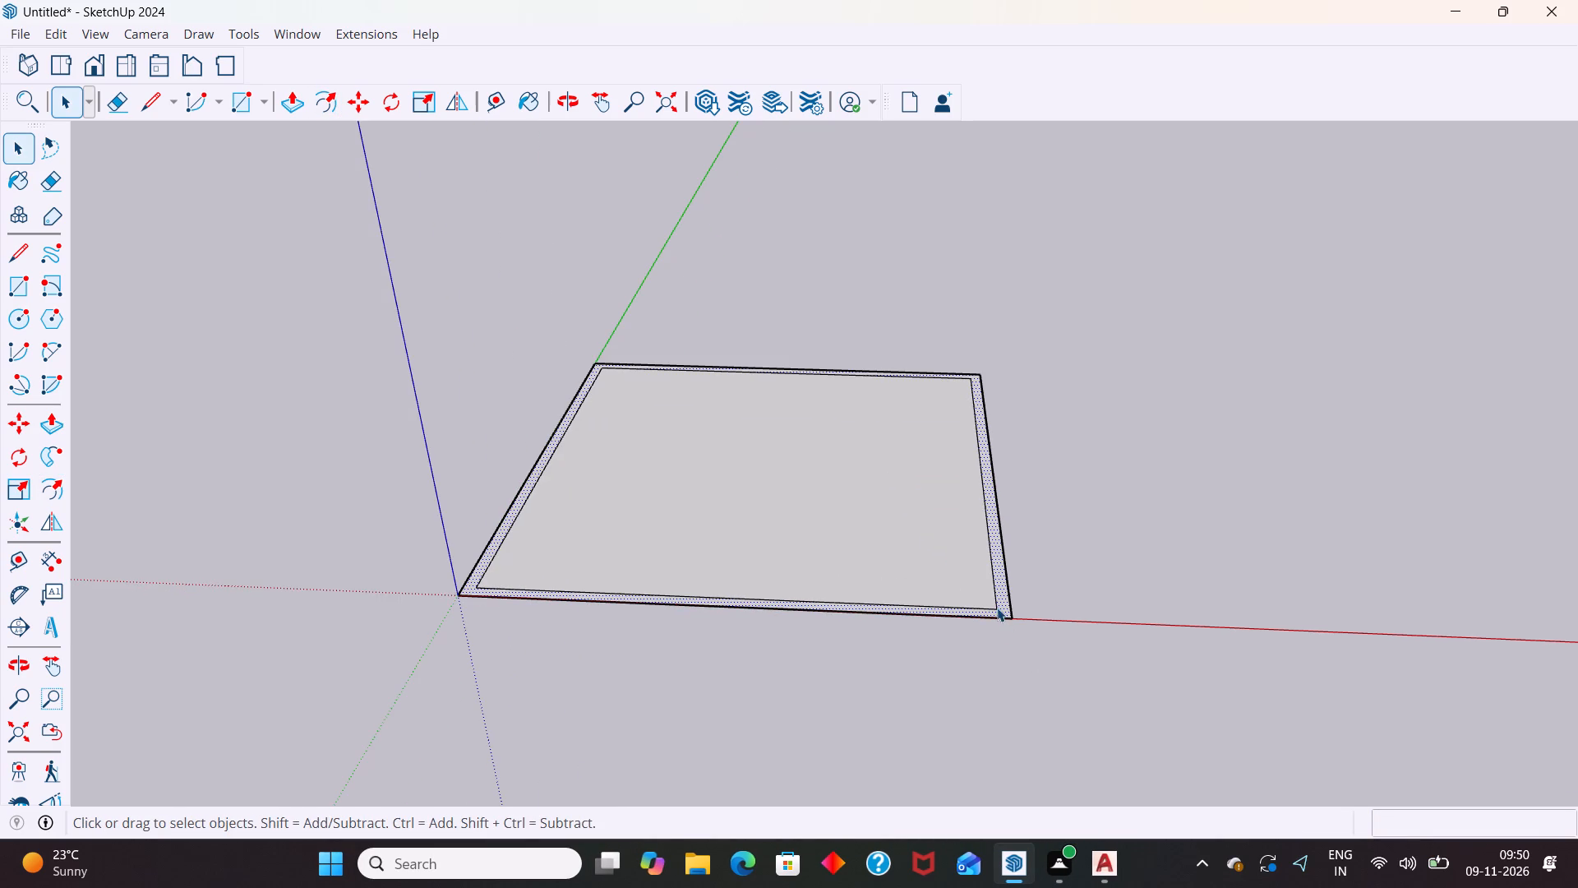
{"action": "left_click", "coordinate": [990, 607]}
{"action": "scroll", "coordinate": [990, 609], "scroll_direction": "up", "scroll_amount": 2}
{"action": "key", "text": "m"}
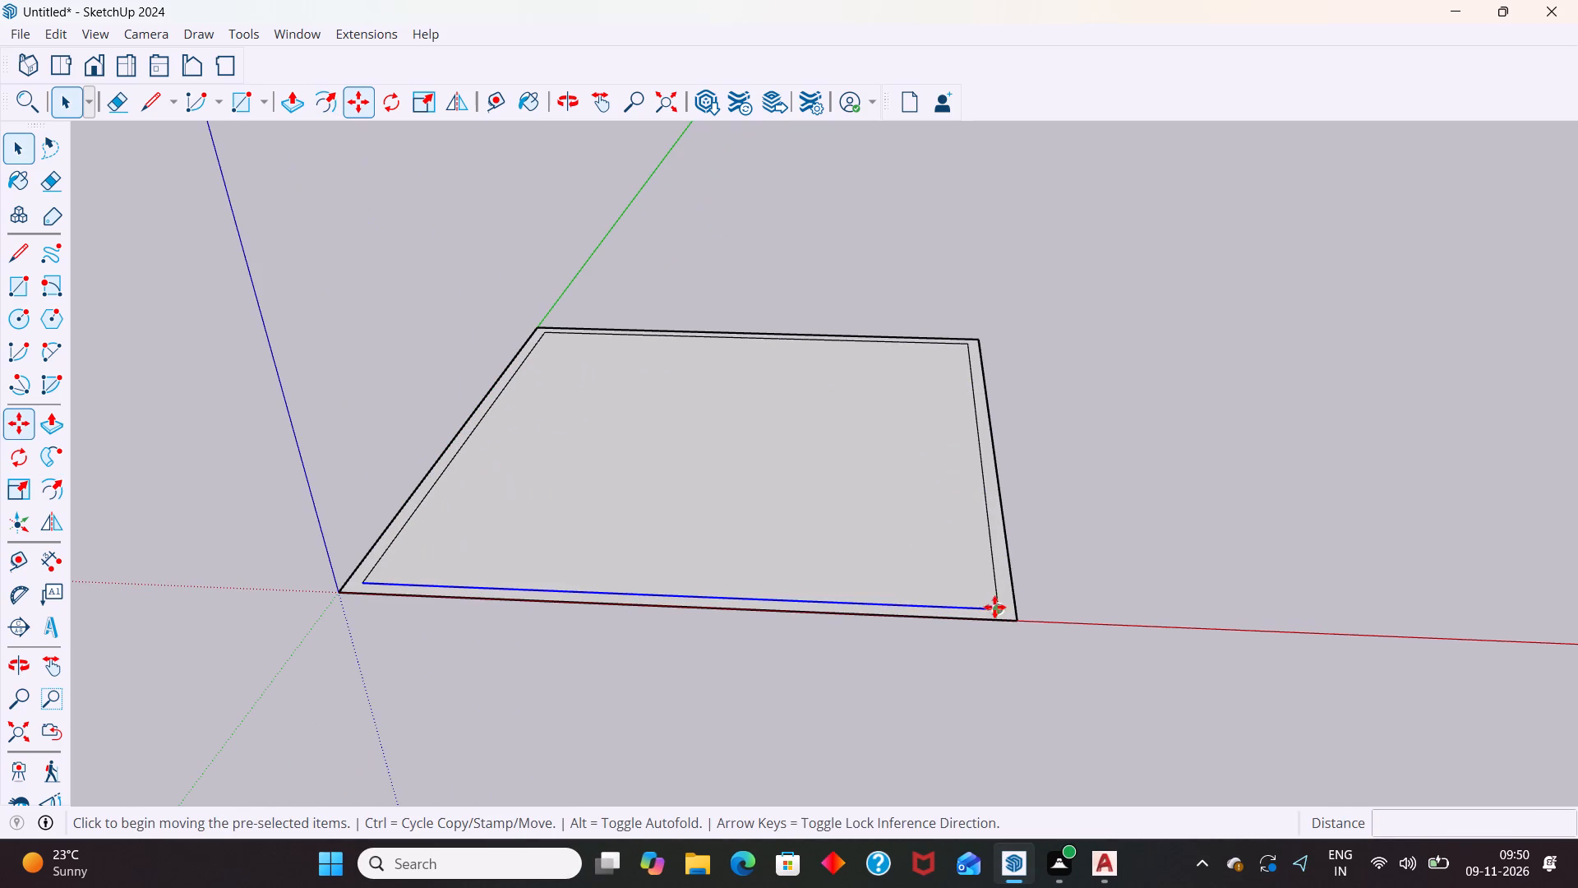
{"action": "left_click_drag", "start_coordinate": [998, 606], "coordinate": [998, 613]}
{"action": "left_click", "coordinate": [998, 622]}
{"action": "key", "text": "space"}
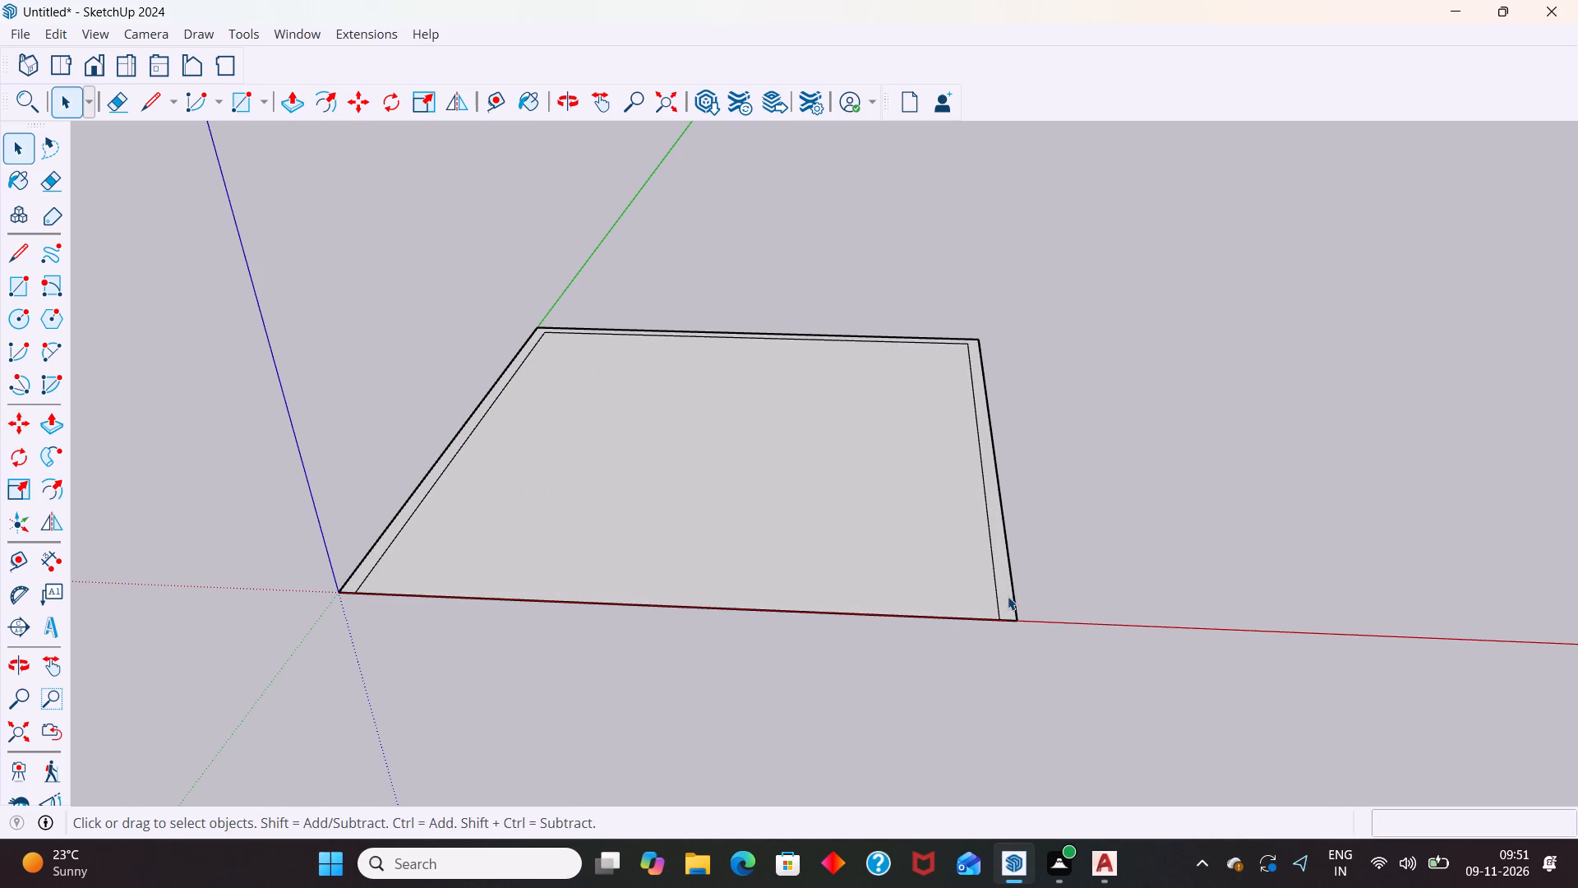
Push/Pull the U-shaped wall strip up 10' to form three walls.
{"action": "left_click", "coordinate": [1008, 596]}
{"action": "key", "text": "p"}
{"action": "left_click", "coordinate": [1008, 596]}
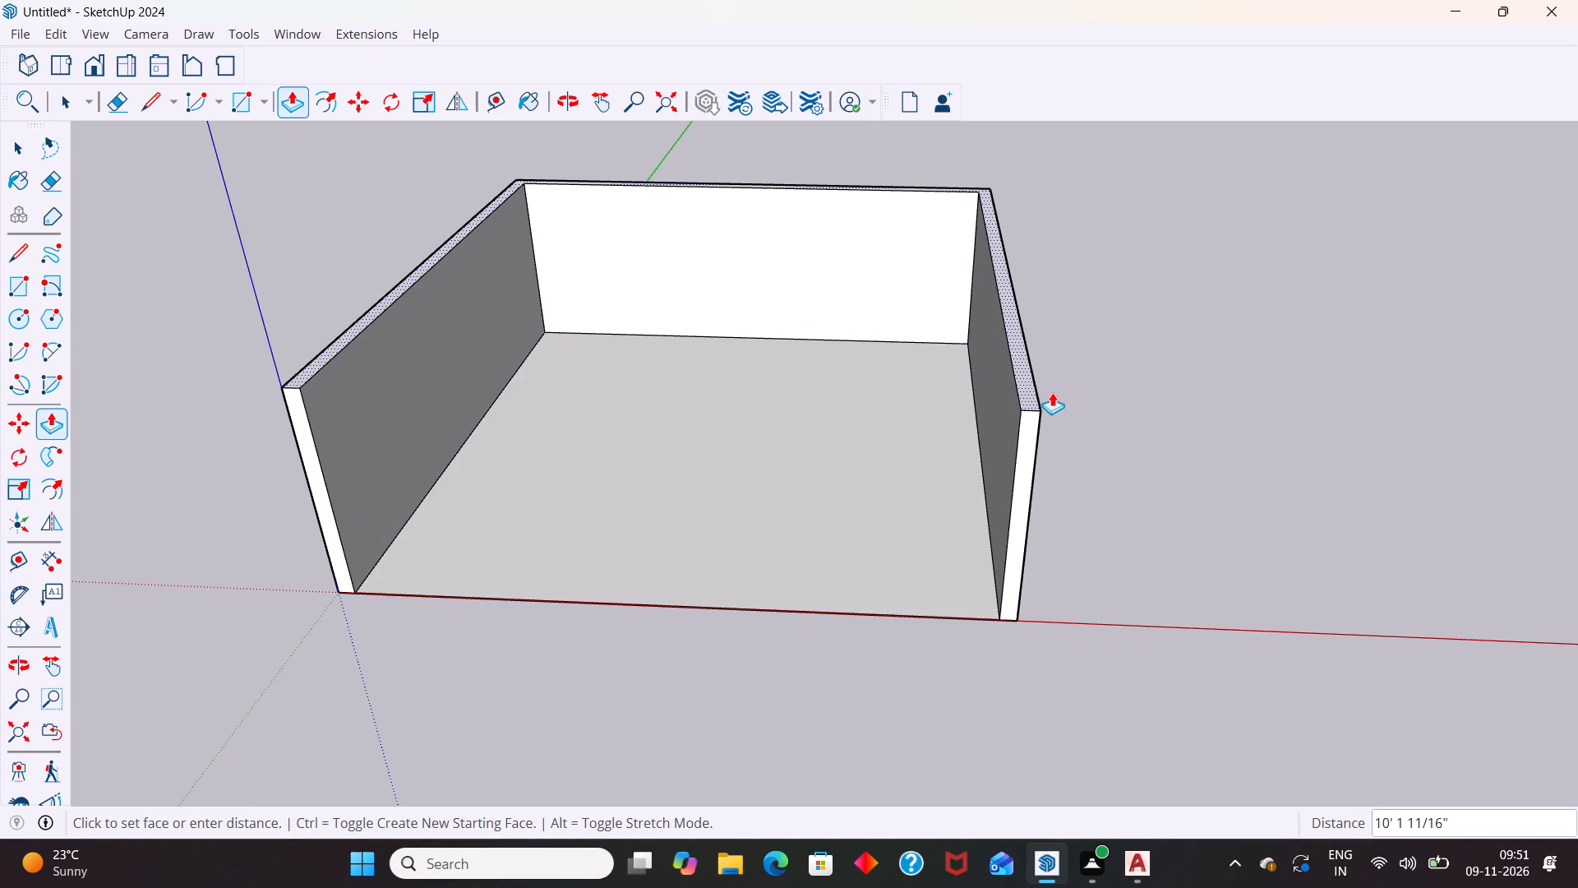
{"action": "type", "text": "10'"}
{"action": "key", "text": "Return"}
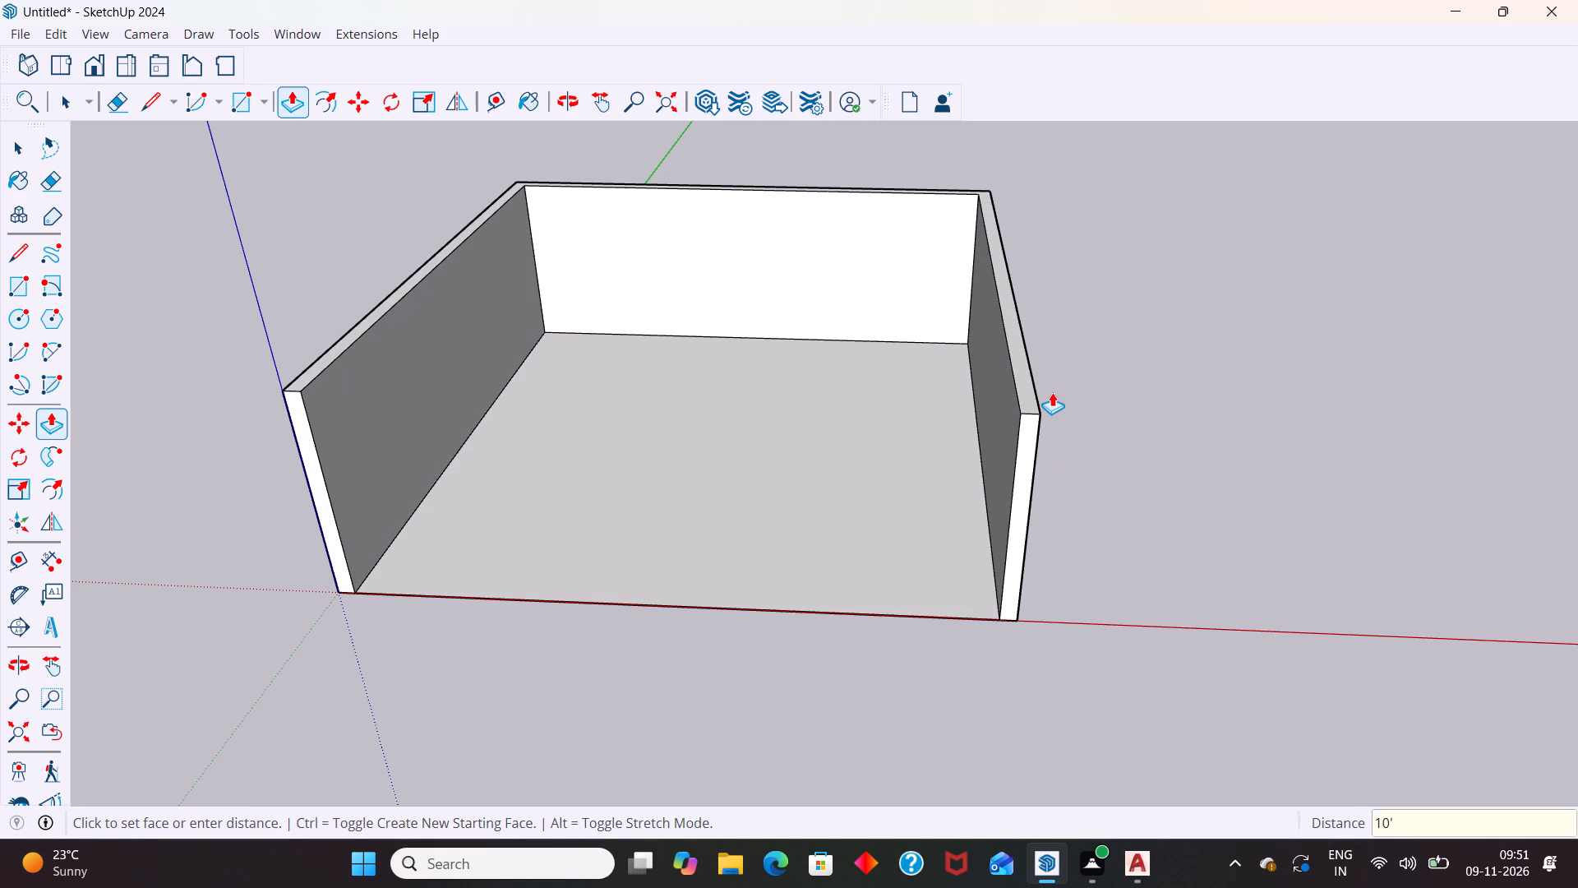
{"action": "key", "text": "space"}
Draw a rectangle over the model's whole underside, from the origin corner to the diagonally opposite outer corner.
{"action": "scroll", "coordinate": [935, 465], "scroll_direction": "down", "scroll_amount": 5}
{"action": "middle_click_drag", "start_coordinate": [987, 557], "coordinate": [651, 476]}
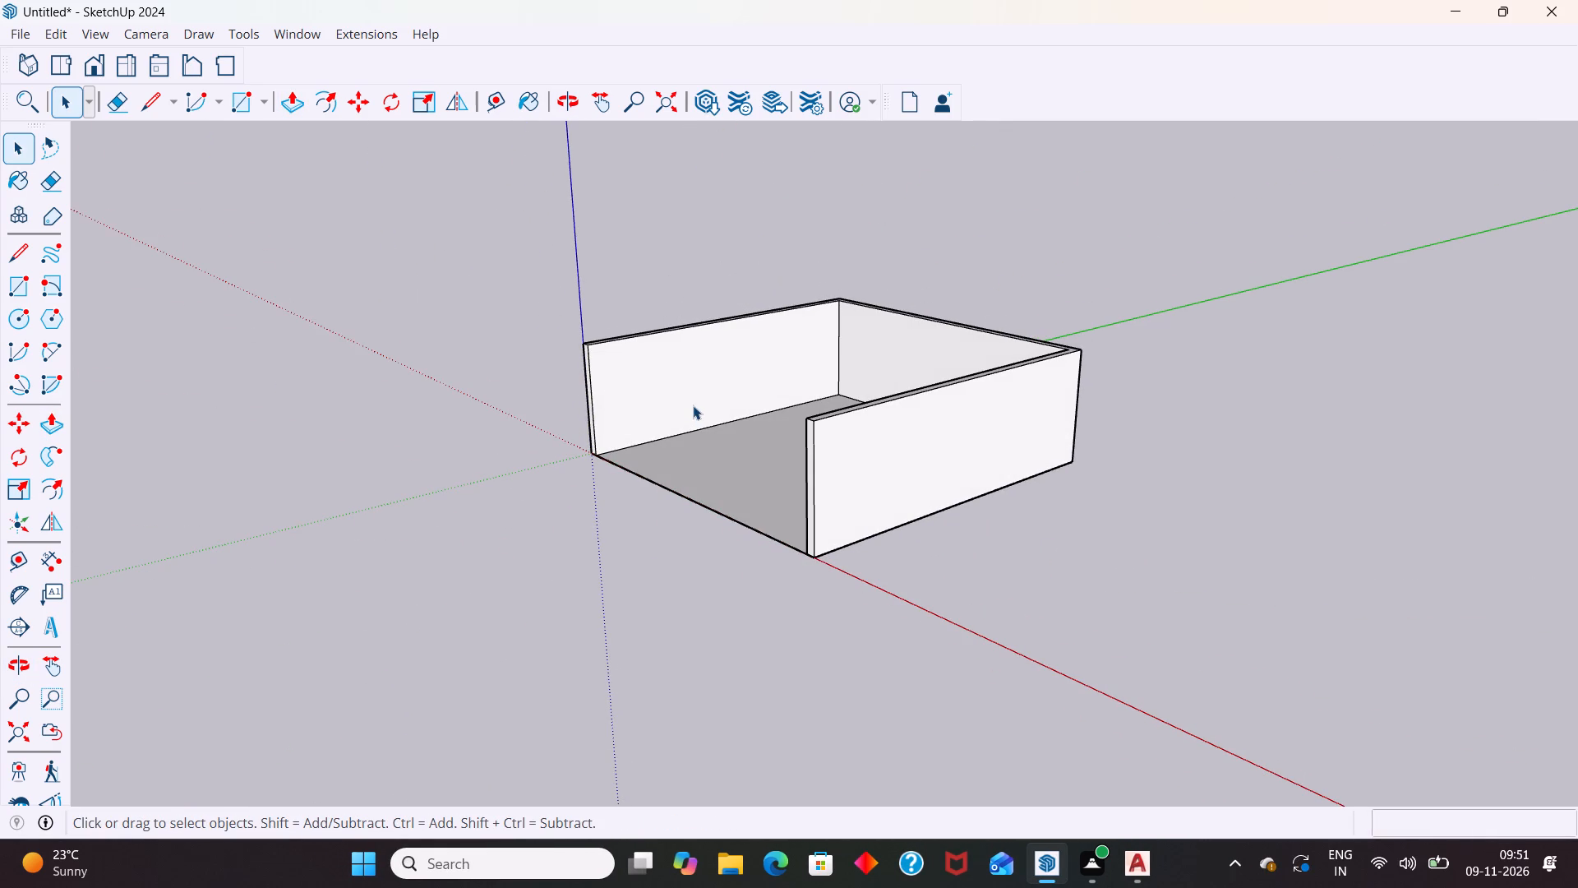
{"action": "scroll", "coordinate": [695, 428], "scroll_direction": "down", "scroll_amount": 5}
{"action": "middle_click_drag", "start_coordinate": [749, 507], "coordinate": [984, 482]}
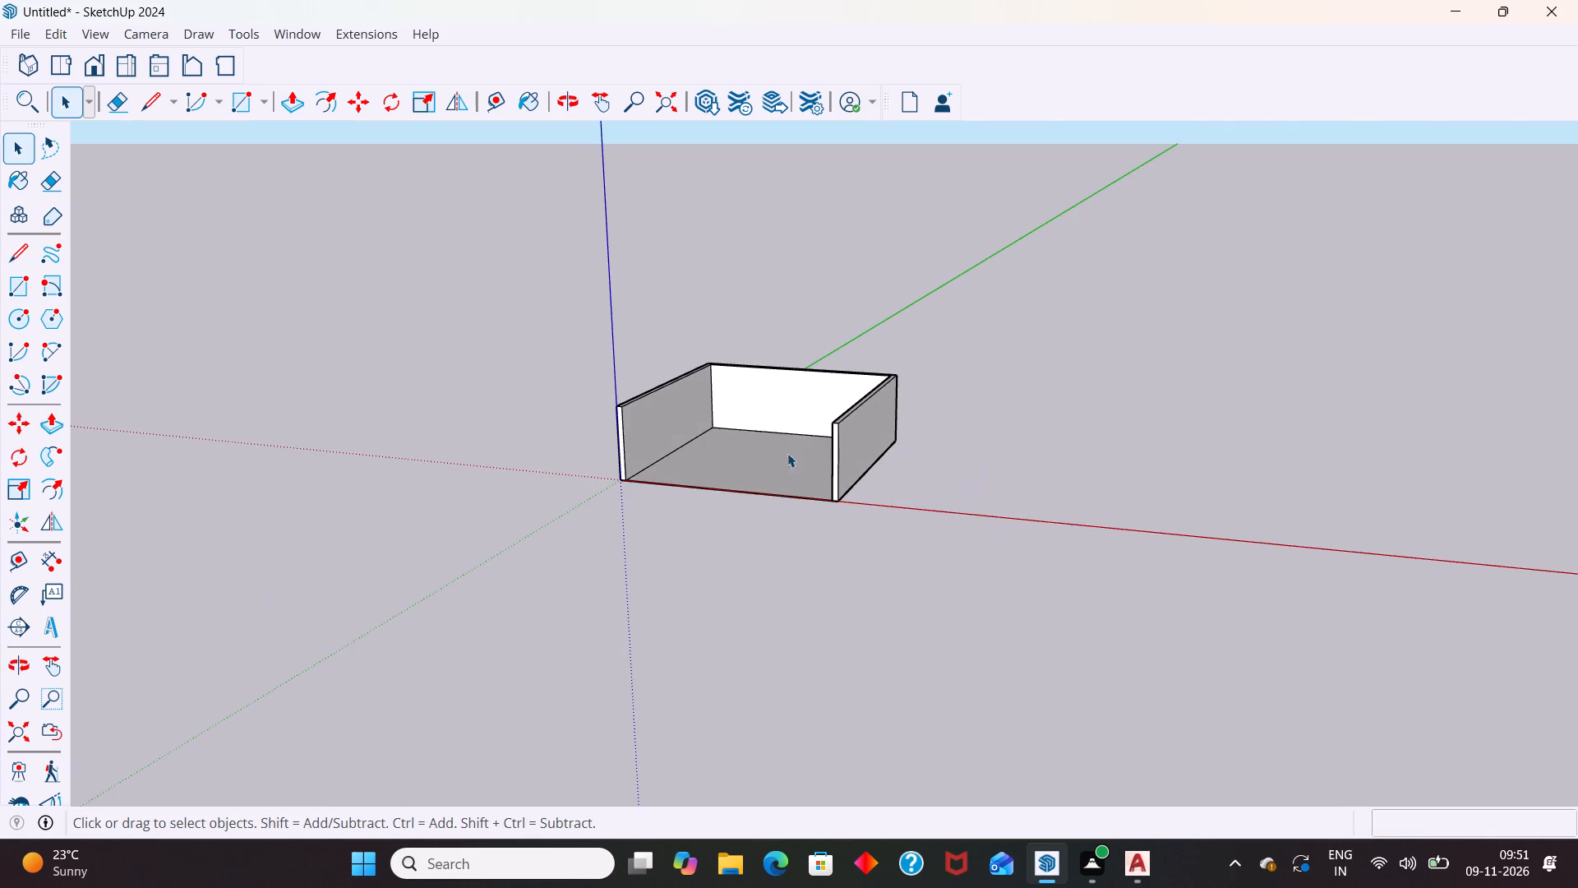
{"action": "middle_click_drag", "start_coordinate": [772, 432], "coordinate": [800, 170]}
{"action": "middle_click_drag", "start_coordinate": [803, 437], "coordinate": [938, 238]}
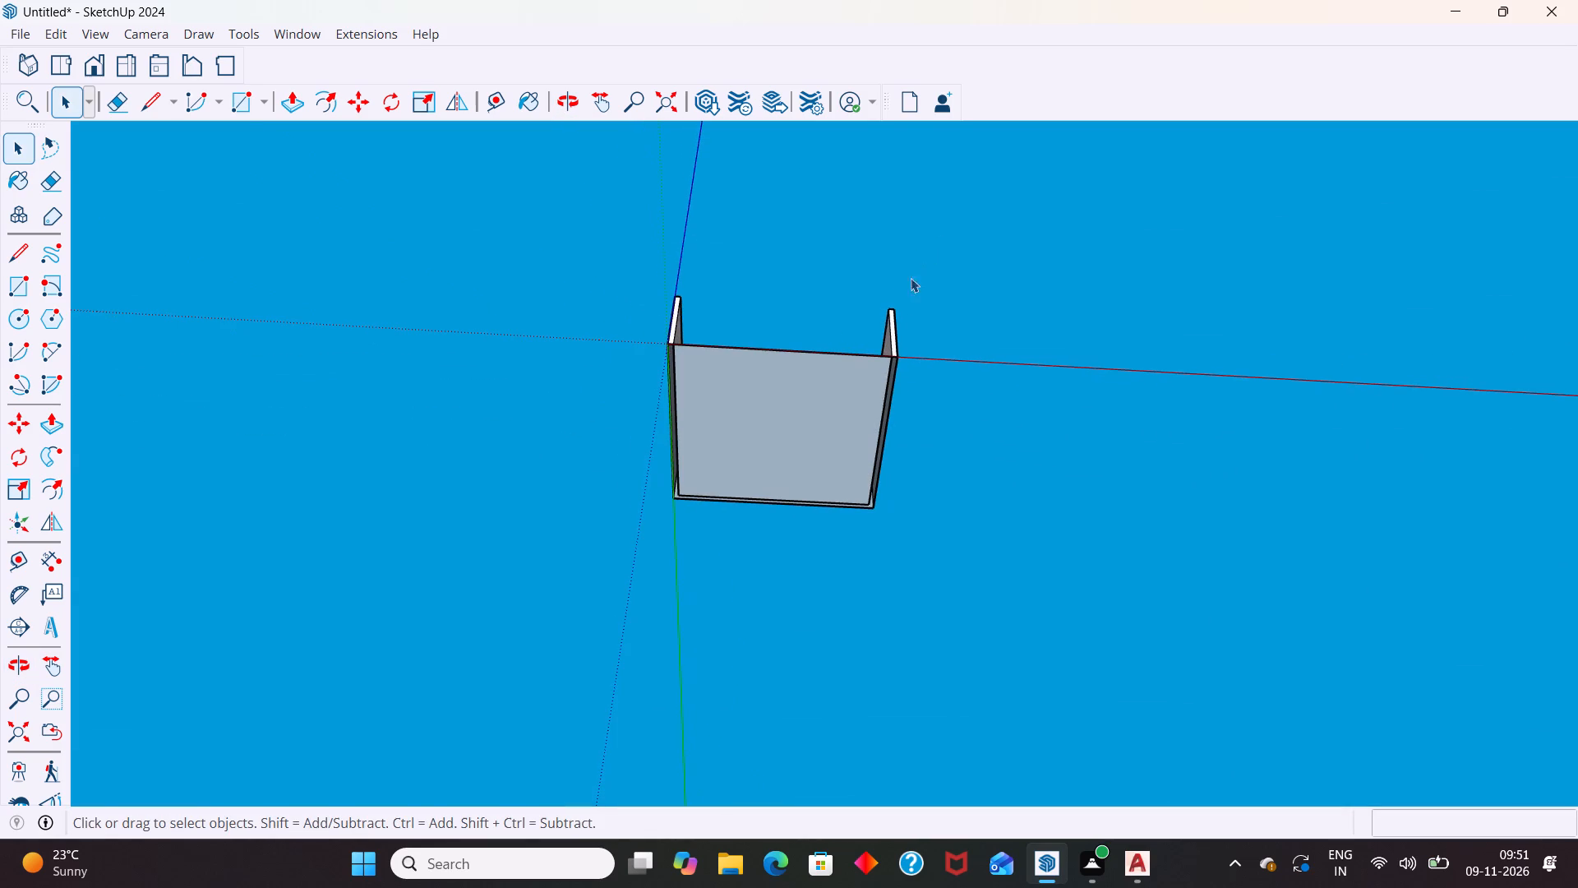
{"action": "scroll", "coordinate": [847, 360], "scroll_direction": "up", "scroll_amount": 3}
{"action": "key", "text": "r"}
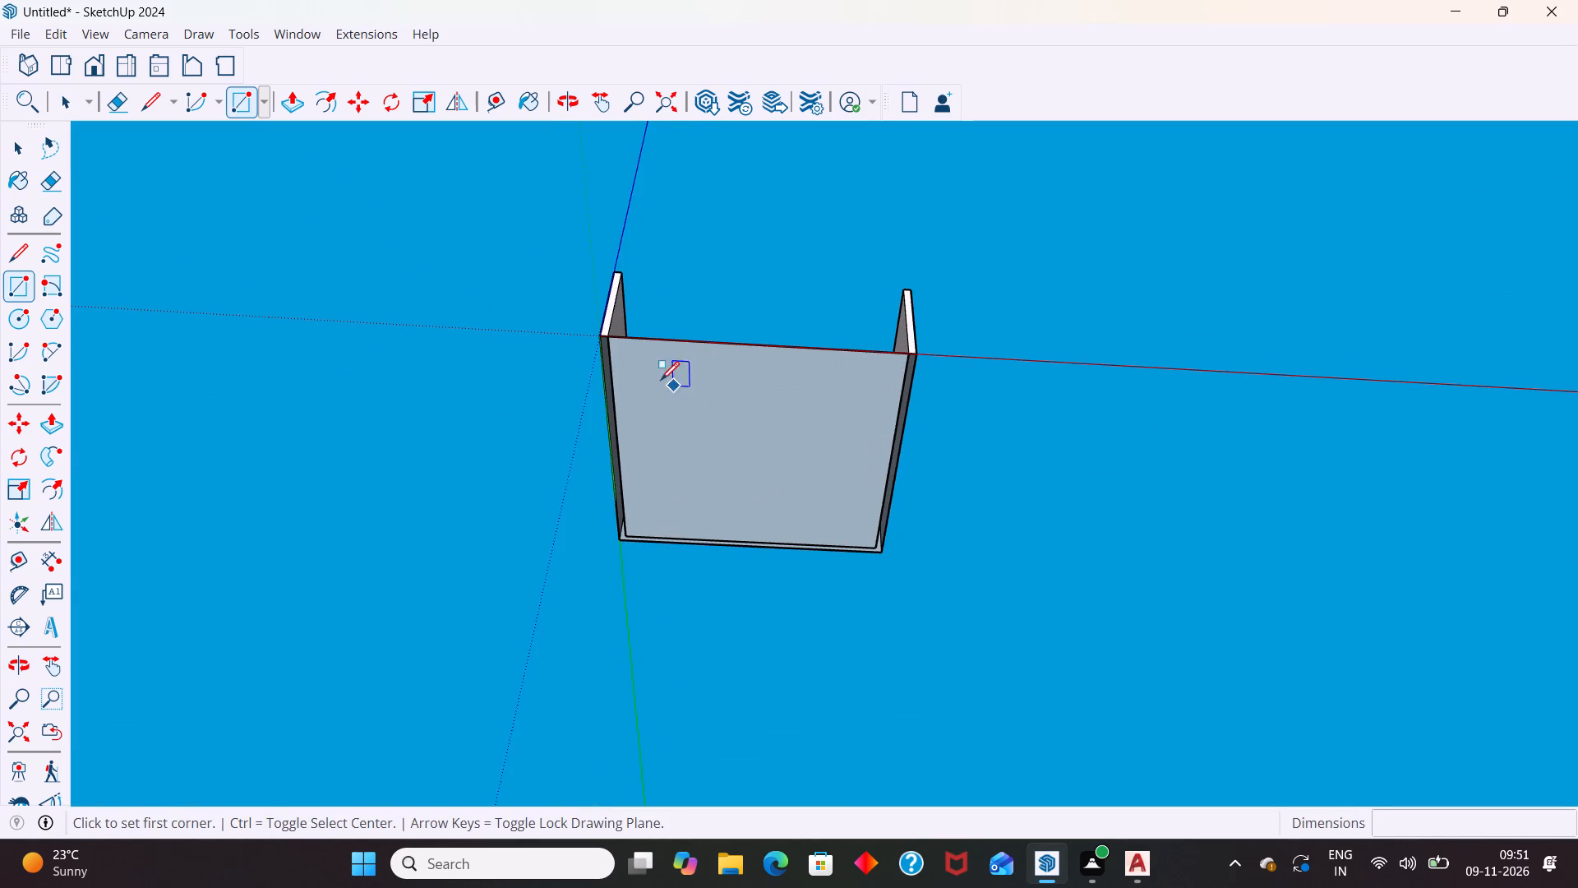
{"action": "left_click_drag", "start_coordinate": [597, 337], "coordinate": [608, 349]}
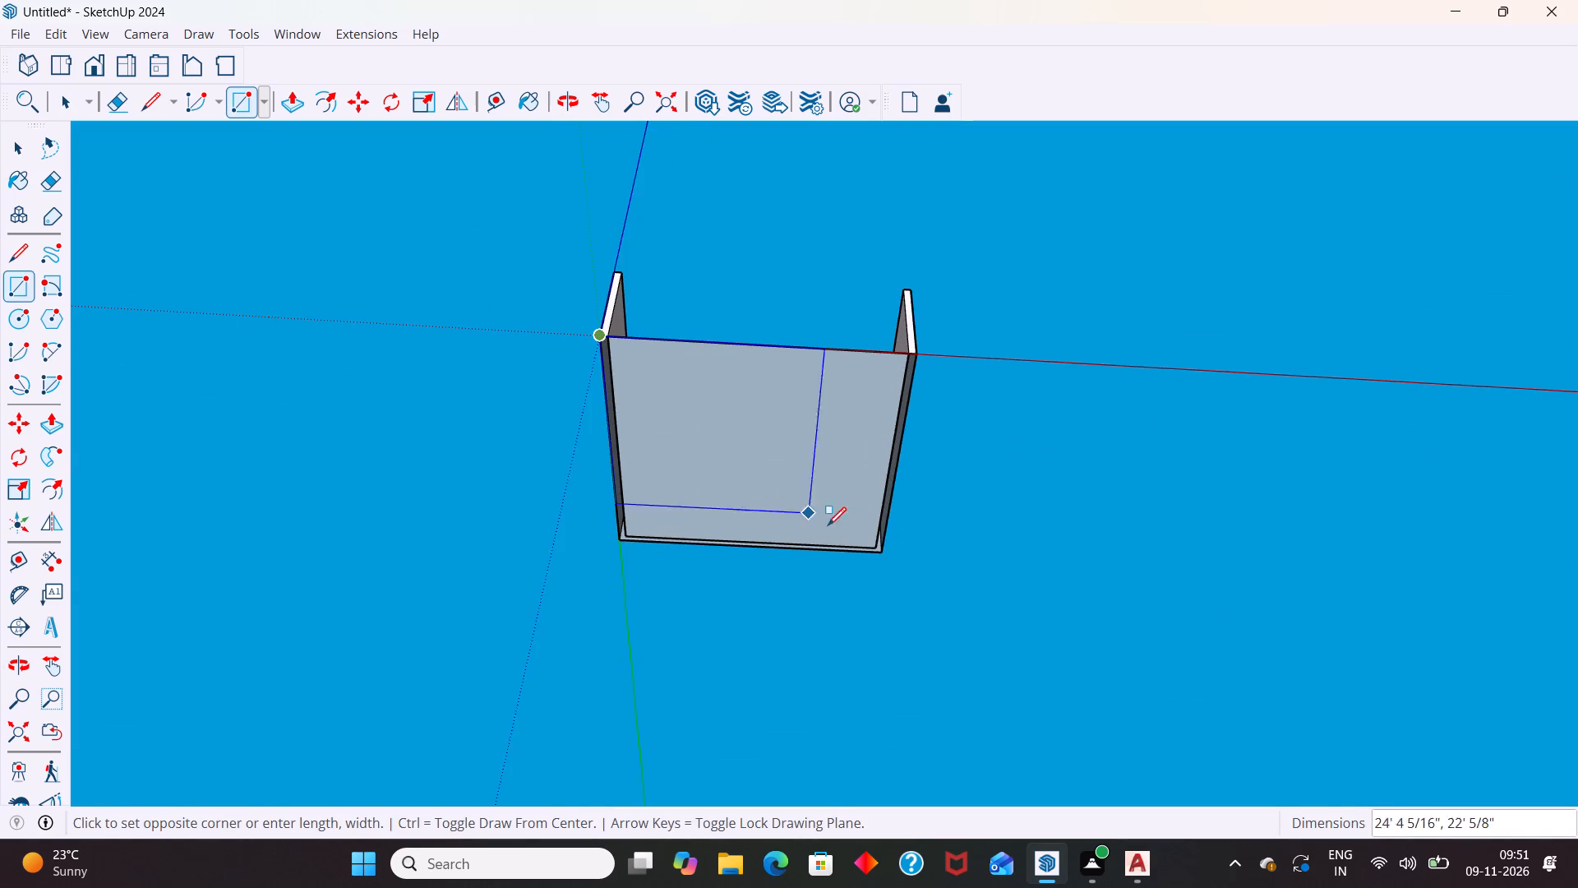
{"action": "left_click", "coordinate": [881, 557]}
{"action": "key", "text": "space"}
Push/Pull the floor face on the underside down 6" to give the floor slab thickness.
{"action": "scroll", "coordinate": [774, 317], "scroll_direction": "down", "scroll_amount": 4}
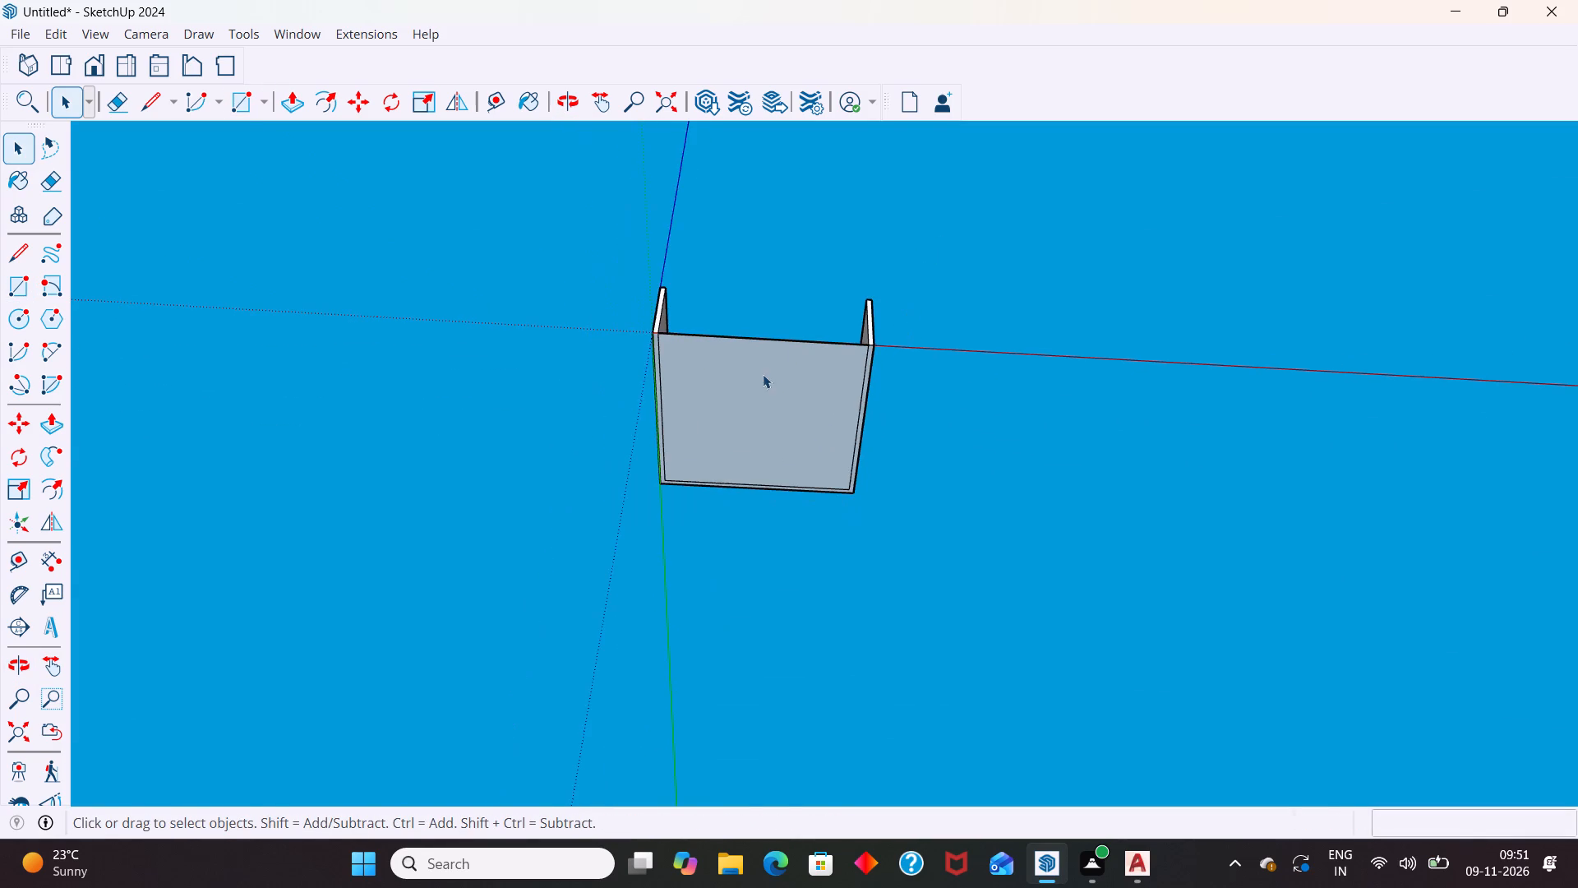
{"action": "middle_click_drag", "start_coordinate": [763, 375], "coordinate": [633, 499]}
{"action": "scroll", "coordinate": [918, 330], "scroll_direction": "up", "scroll_amount": 5}
{"action": "scroll", "coordinate": [784, 453], "scroll_direction": "up", "scroll_amount": 3}
{"action": "left_click", "coordinate": [717, 466]}
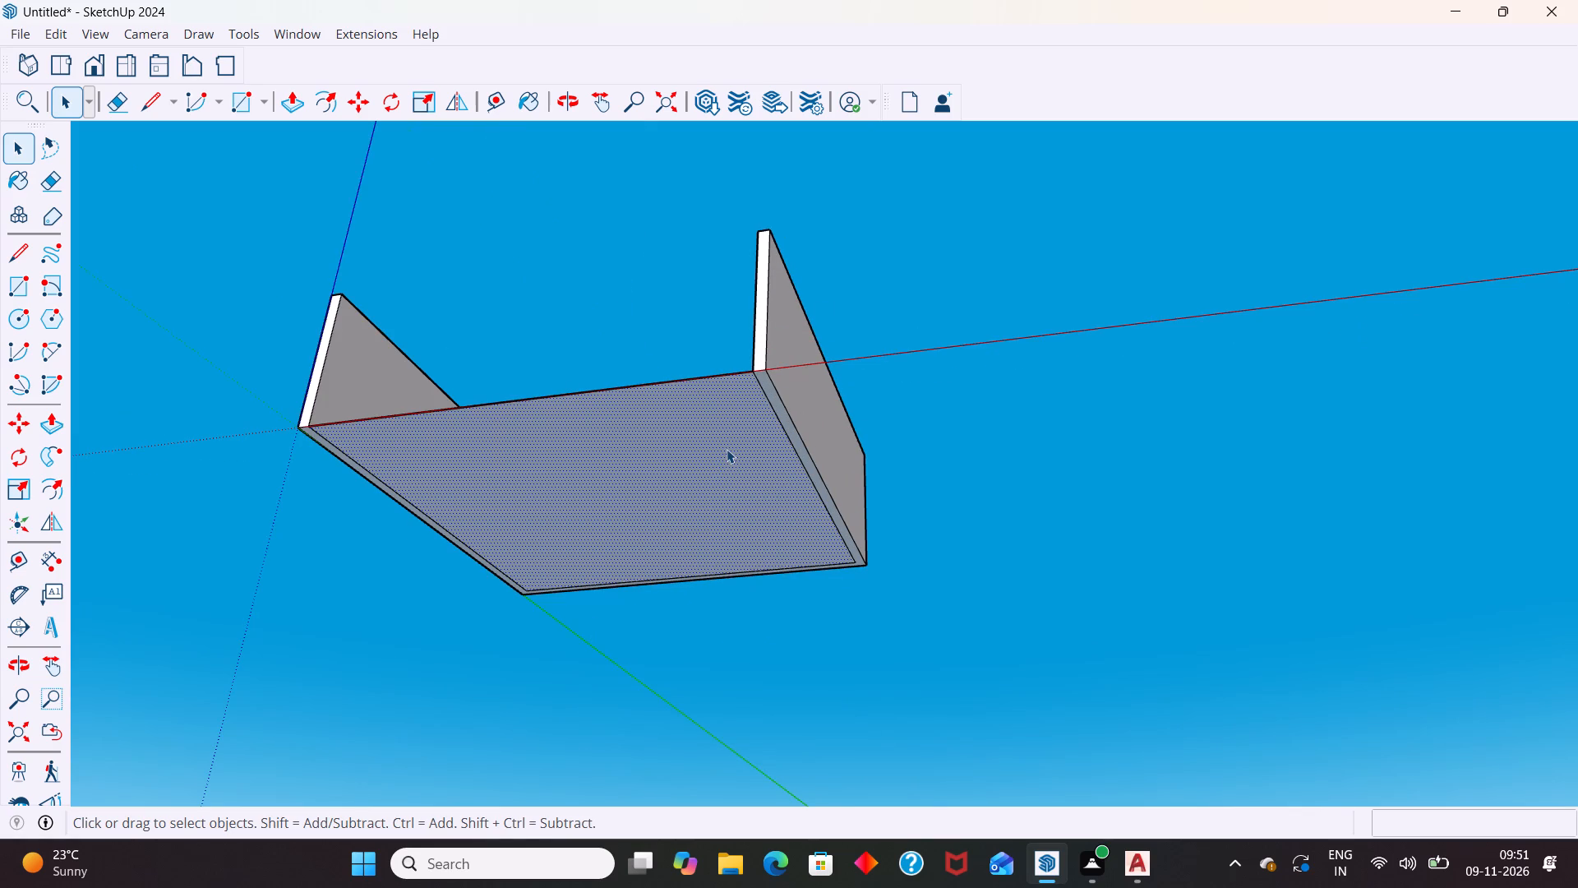
{"action": "right_click", "coordinate": [727, 449]}
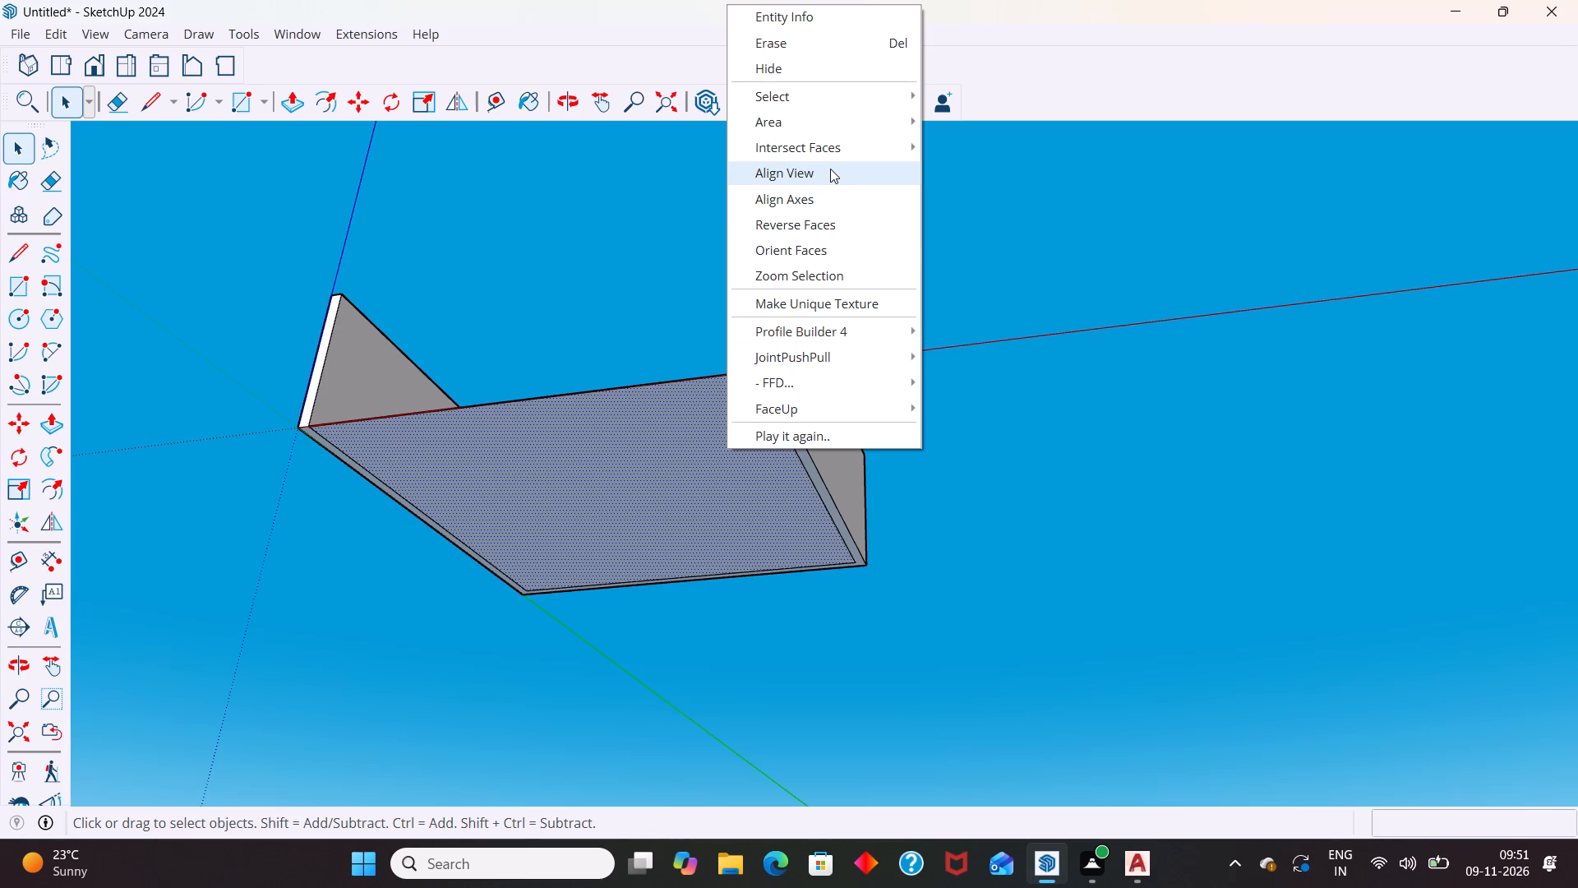
{"action": "left_click", "coordinate": [639, 331]}
{"action": "left_click", "coordinate": [676, 410]}
{"action": "key", "text": "p"}
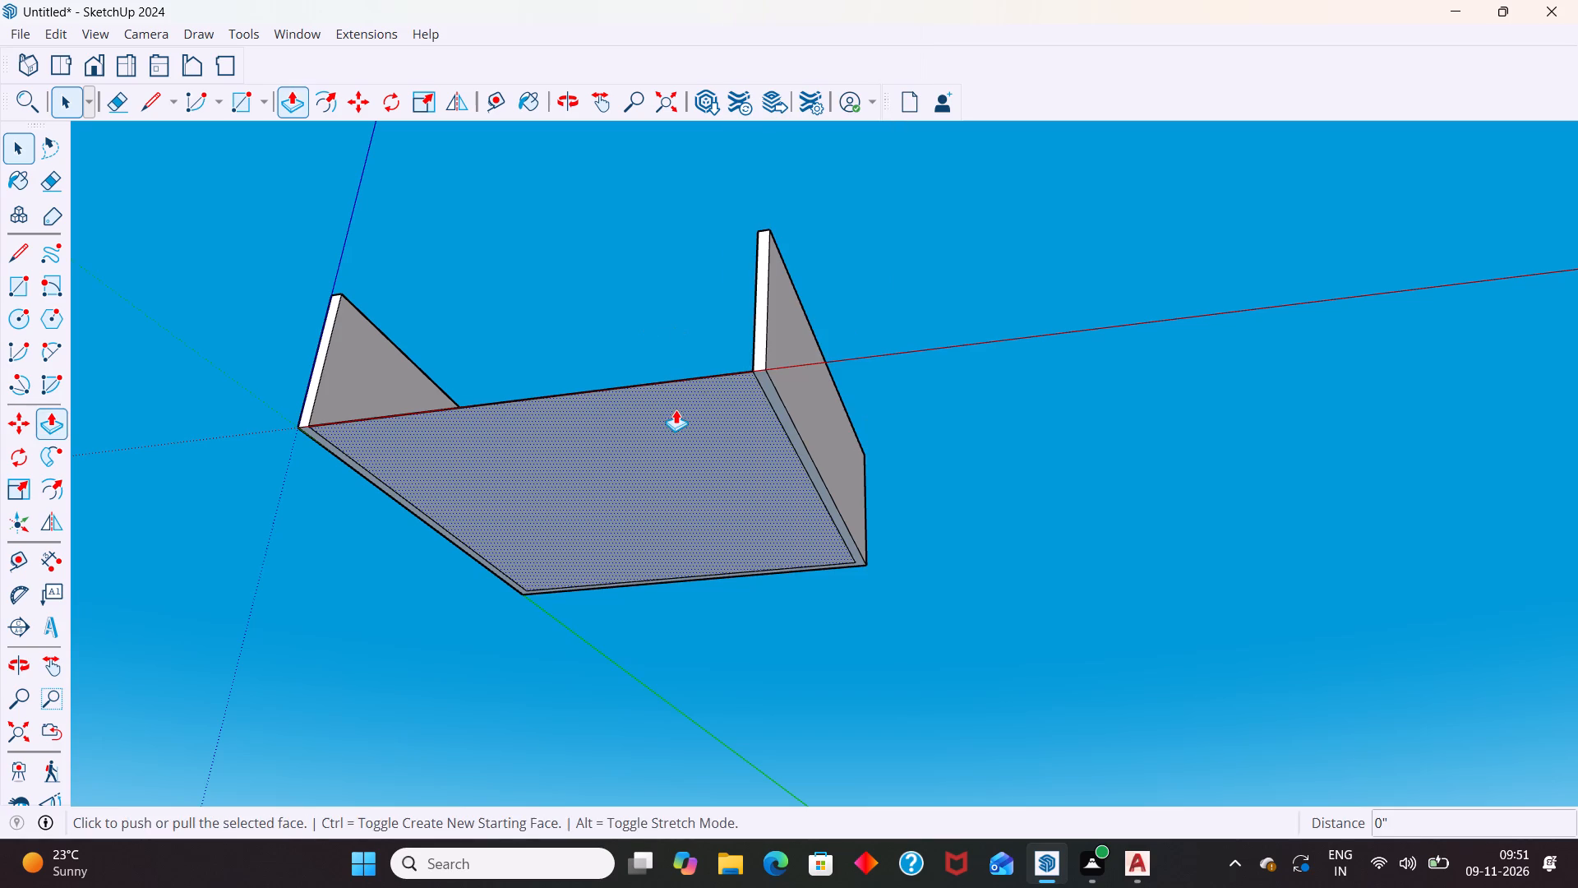
{"action": "left_click", "coordinate": [675, 409]}
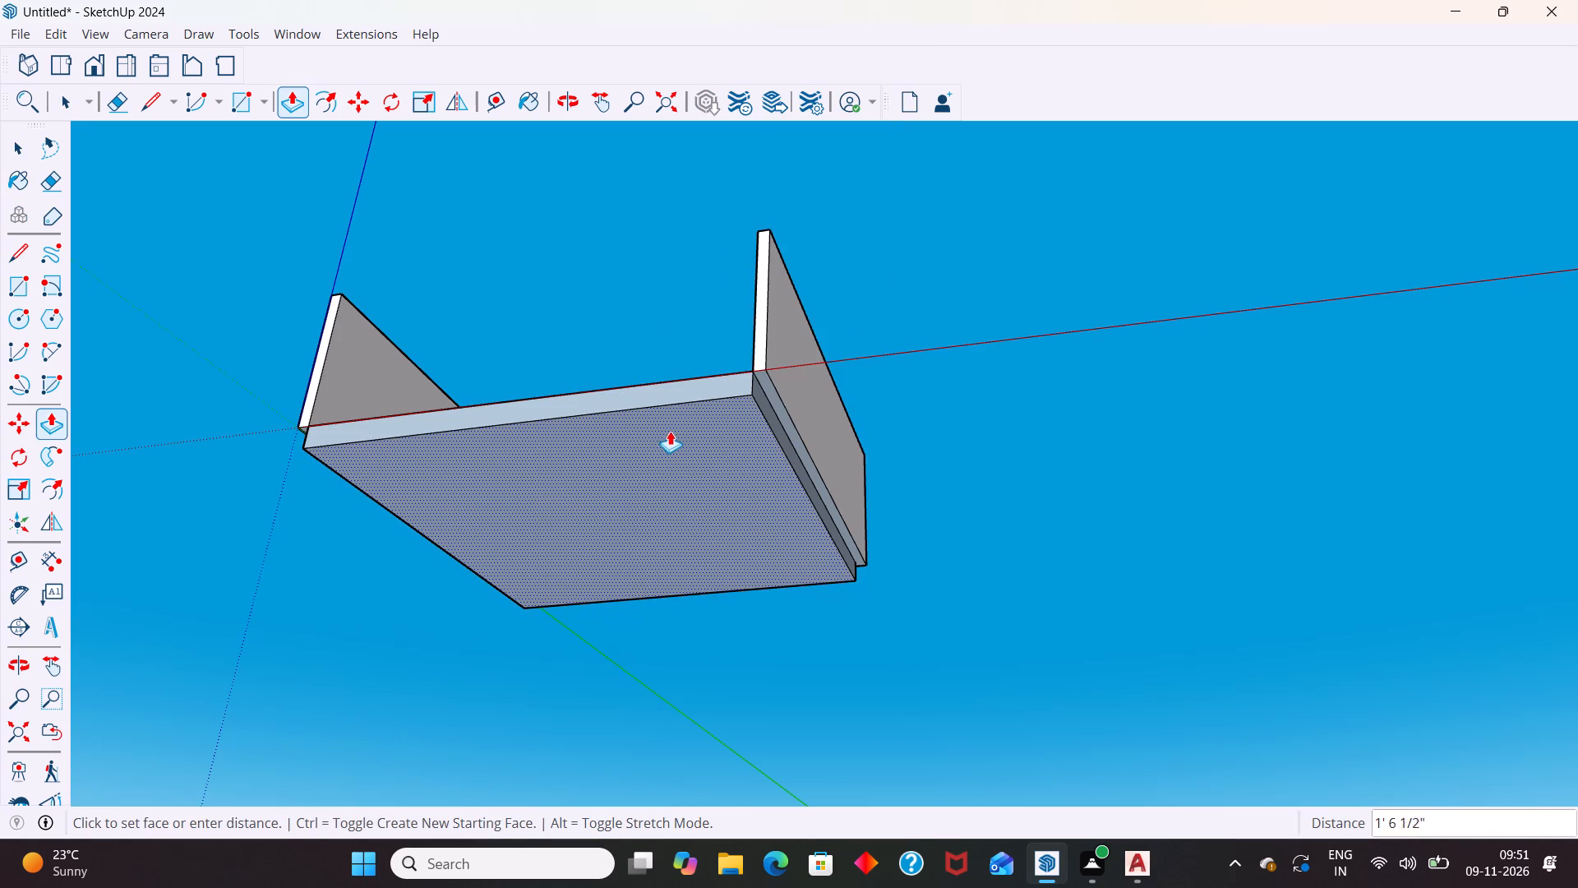
{"action": "key", "text": "6"}
{"action": "key", "text": "shift+quotedbl"}
{"action": "key", "text": "Return"}
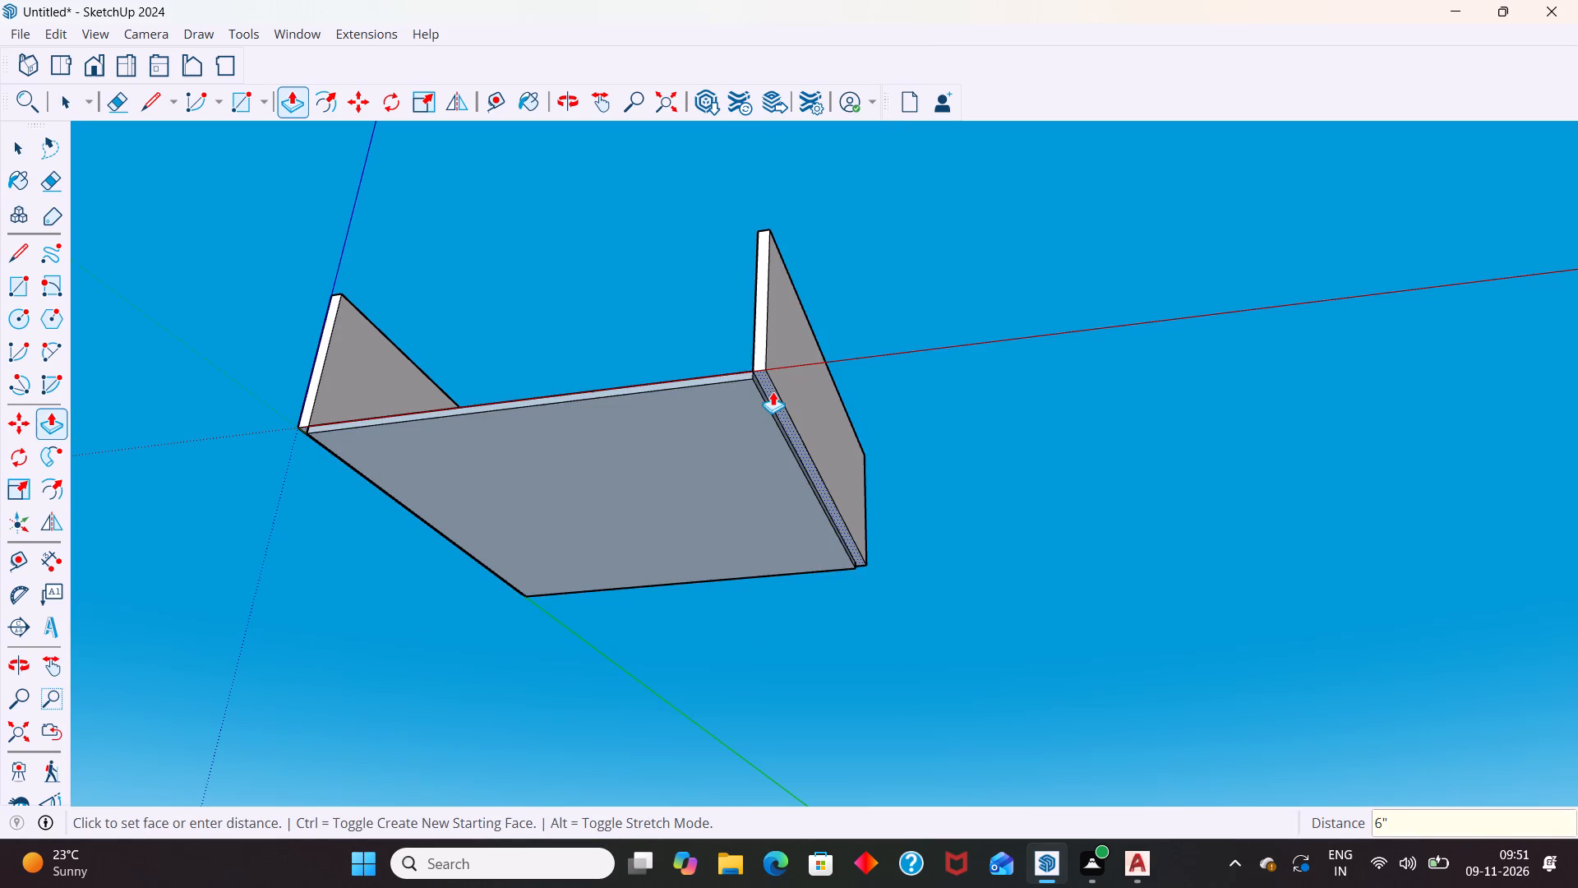
Push/Pull the bottom strip of the walls down flush with the underside of the floor slab.
{"action": "left_click", "coordinate": [773, 391]}
{"action": "left_click", "coordinate": [767, 408]}
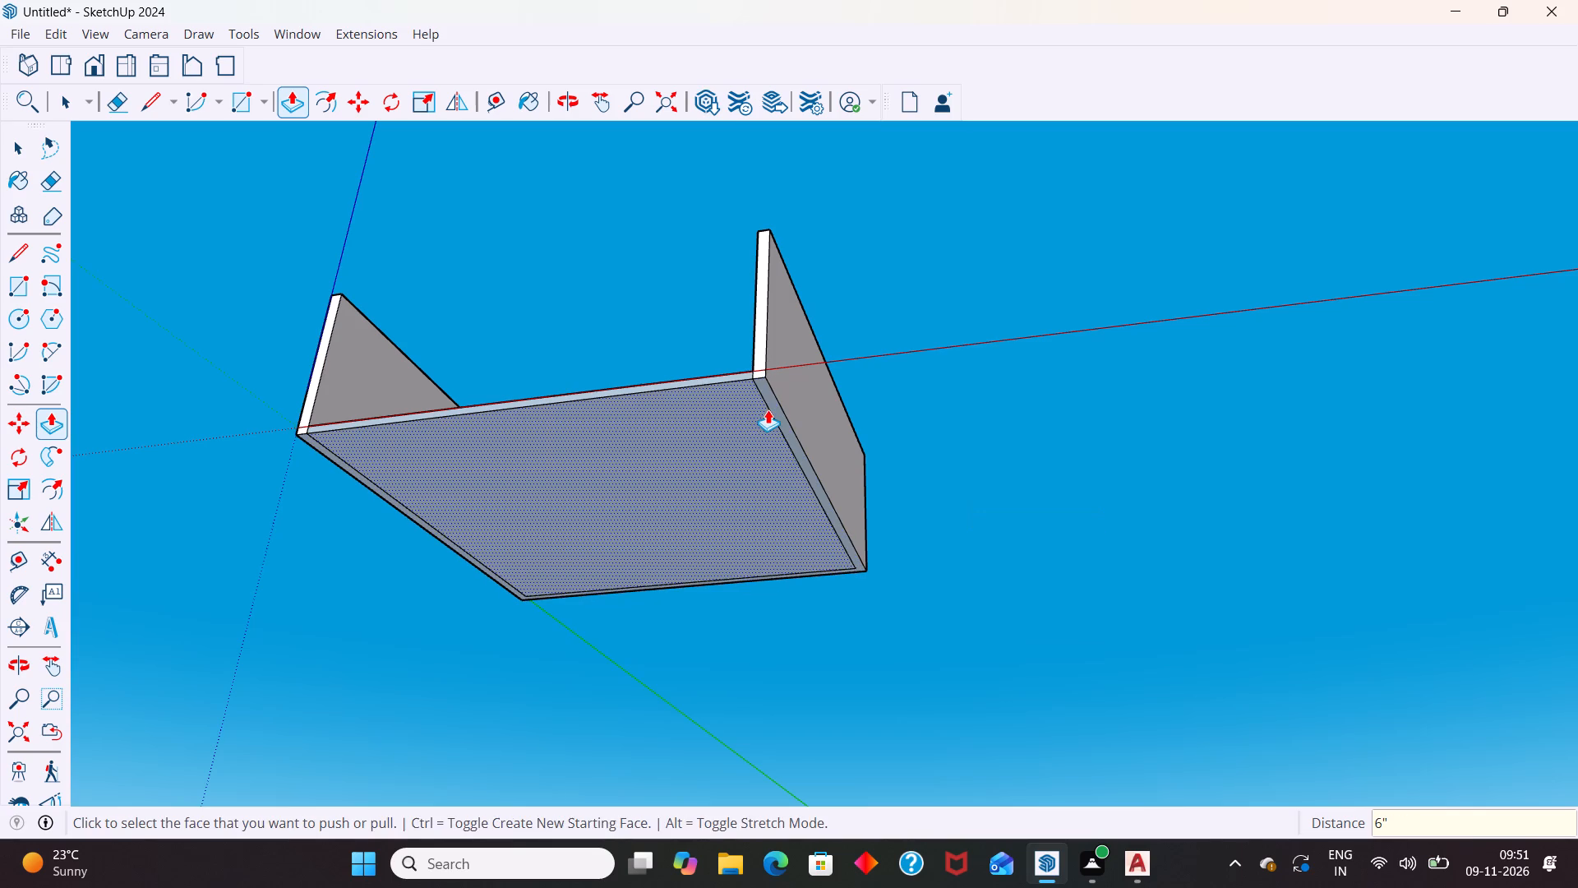
{"action": "key", "text": "space"}
Reverse the narrow front edge face of the floor slab so its white front side points outward.
{"action": "middle_click_drag", "start_coordinate": [774, 405], "coordinate": [913, 315]}
{"action": "scroll", "coordinate": [889, 330], "scroll_direction": "up", "scroll_amount": 5}
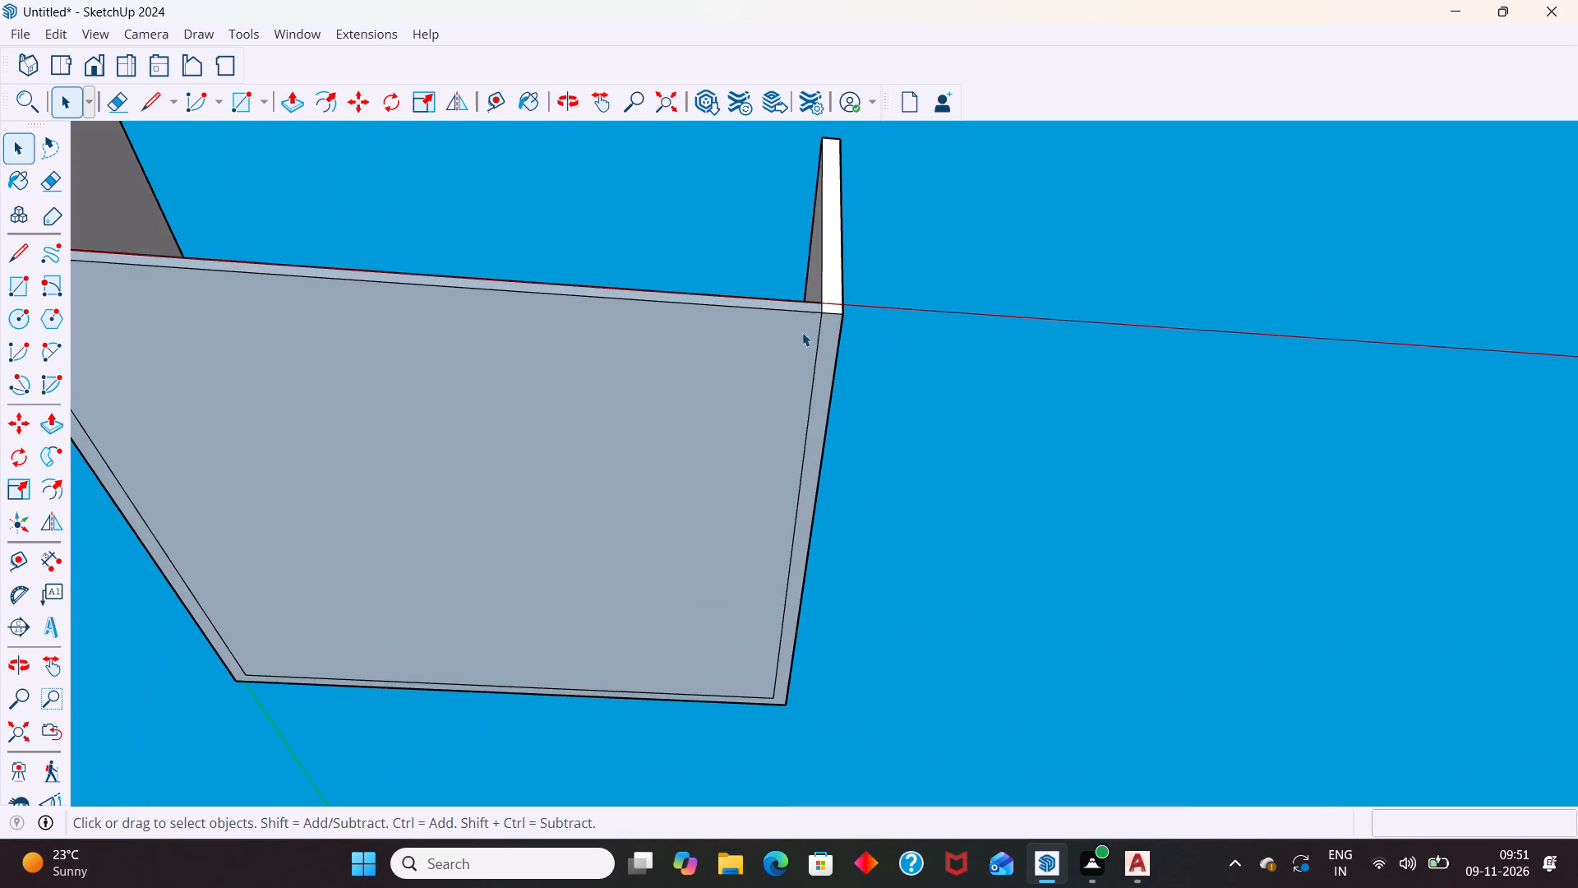
{"action": "middle_click_drag", "start_coordinate": [791, 308], "coordinate": [712, 530]}
{"action": "middle_click_drag", "start_coordinate": [695, 489], "coordinate": [704, 552]}
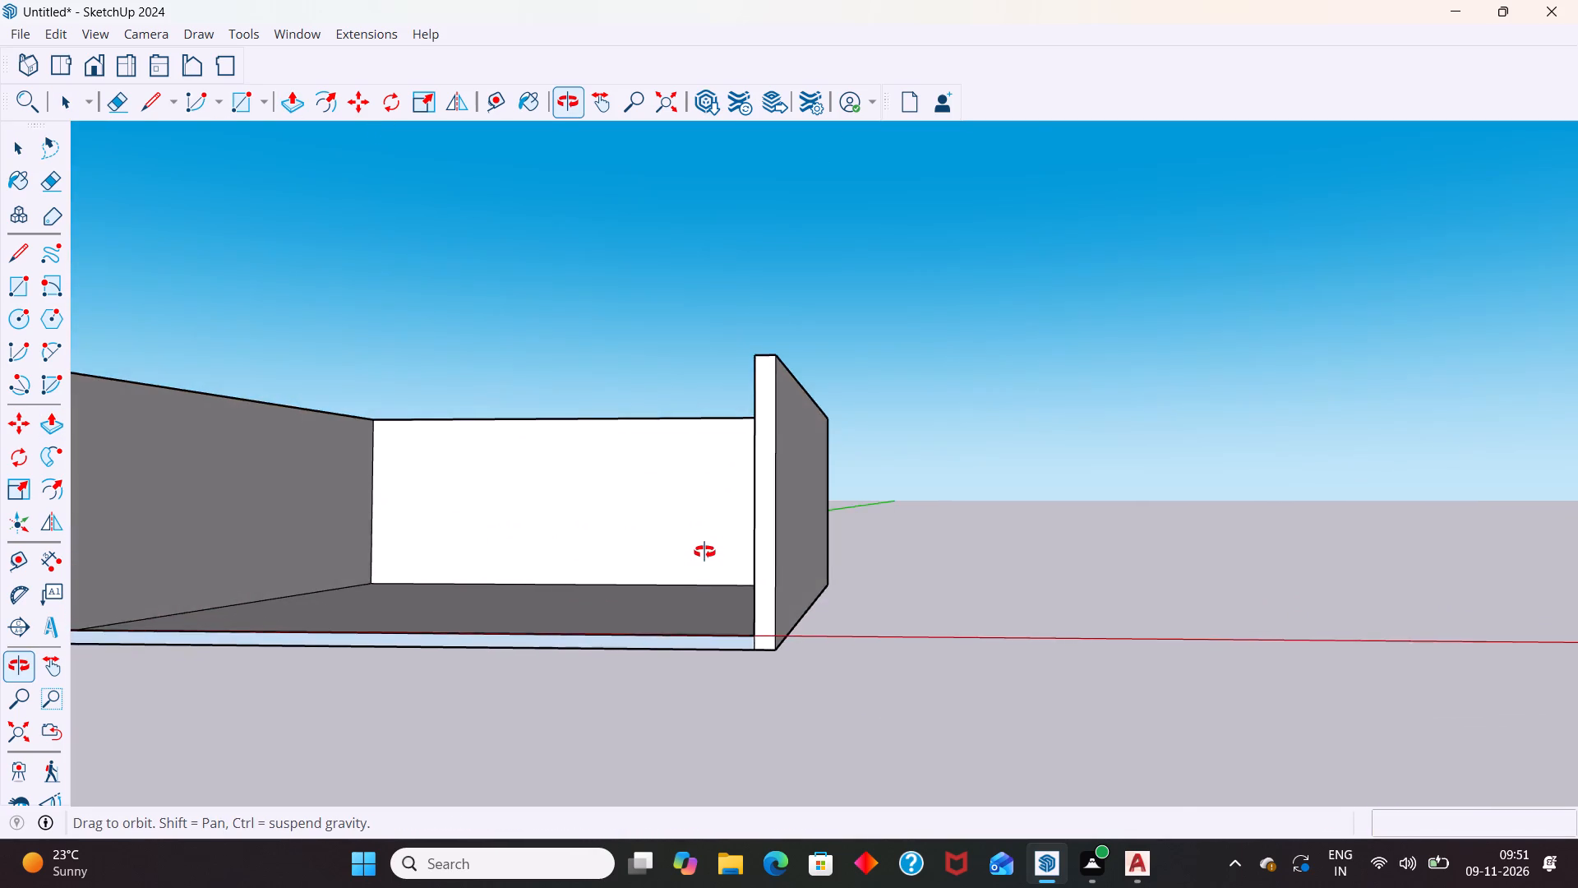
{"action": "middle_click_drag", "start_coordinate": [704, 552], "coordinate": [713, 539]}
{"action": "scroll", "coordinate": [810, 372], "scroll_direction": "down", "scroll_amount": 9}
{"action": "middle_click_drag", "start_coordinate": [743, 421], "coordinate": [667, 585]}
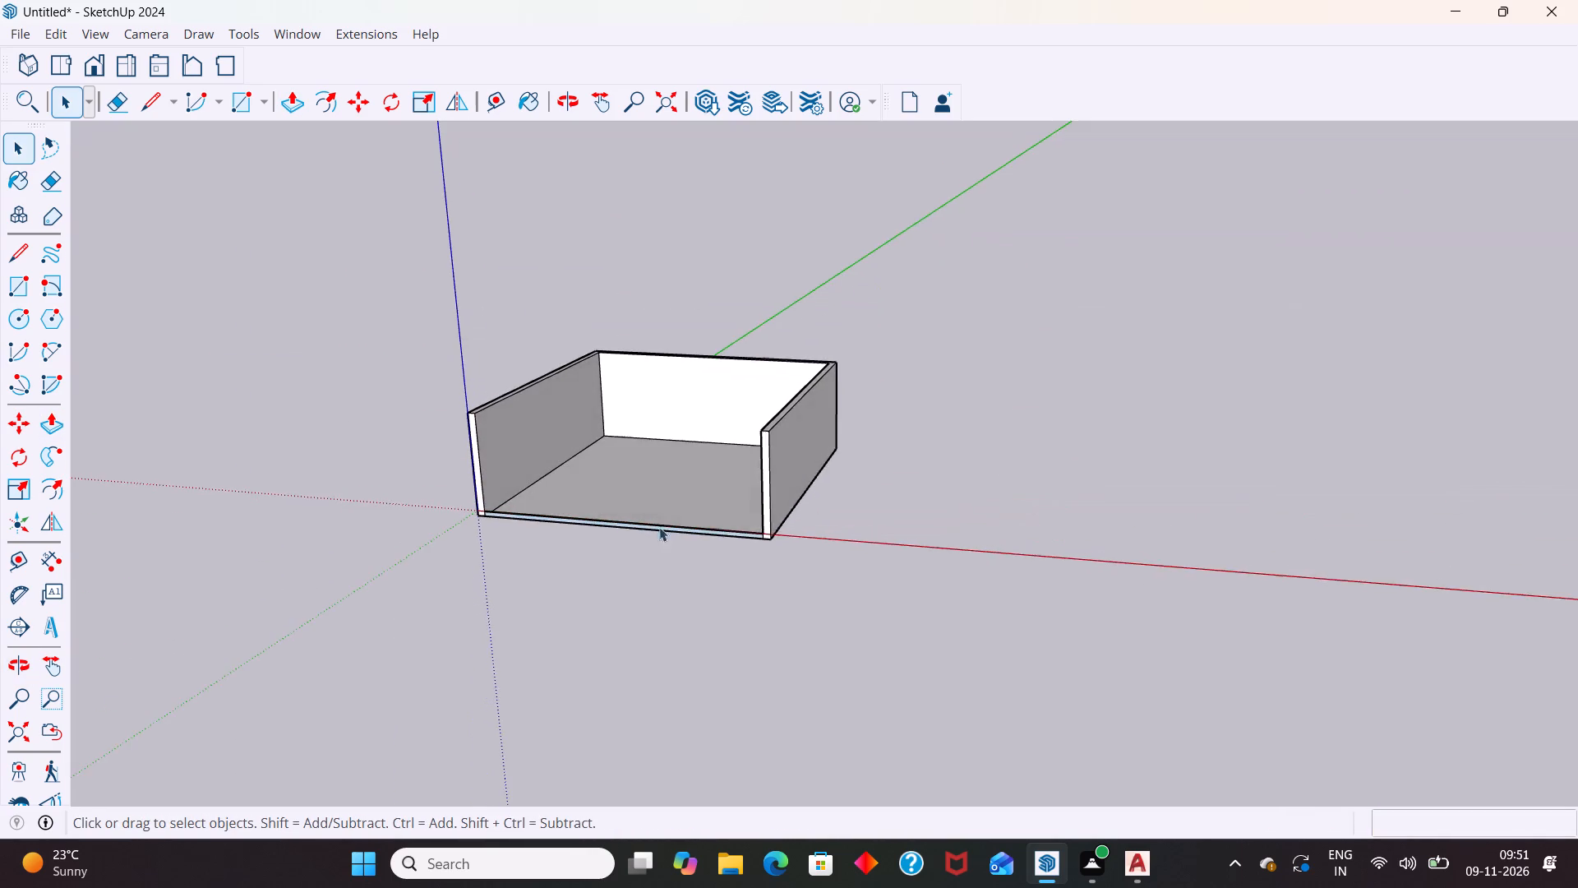
{"action": "scroll", "coordinate": [694, 499], "scroll_direction": "up", "scroll_amount": 7}
{"action": "left_click", "coordinate": [802, 585]}
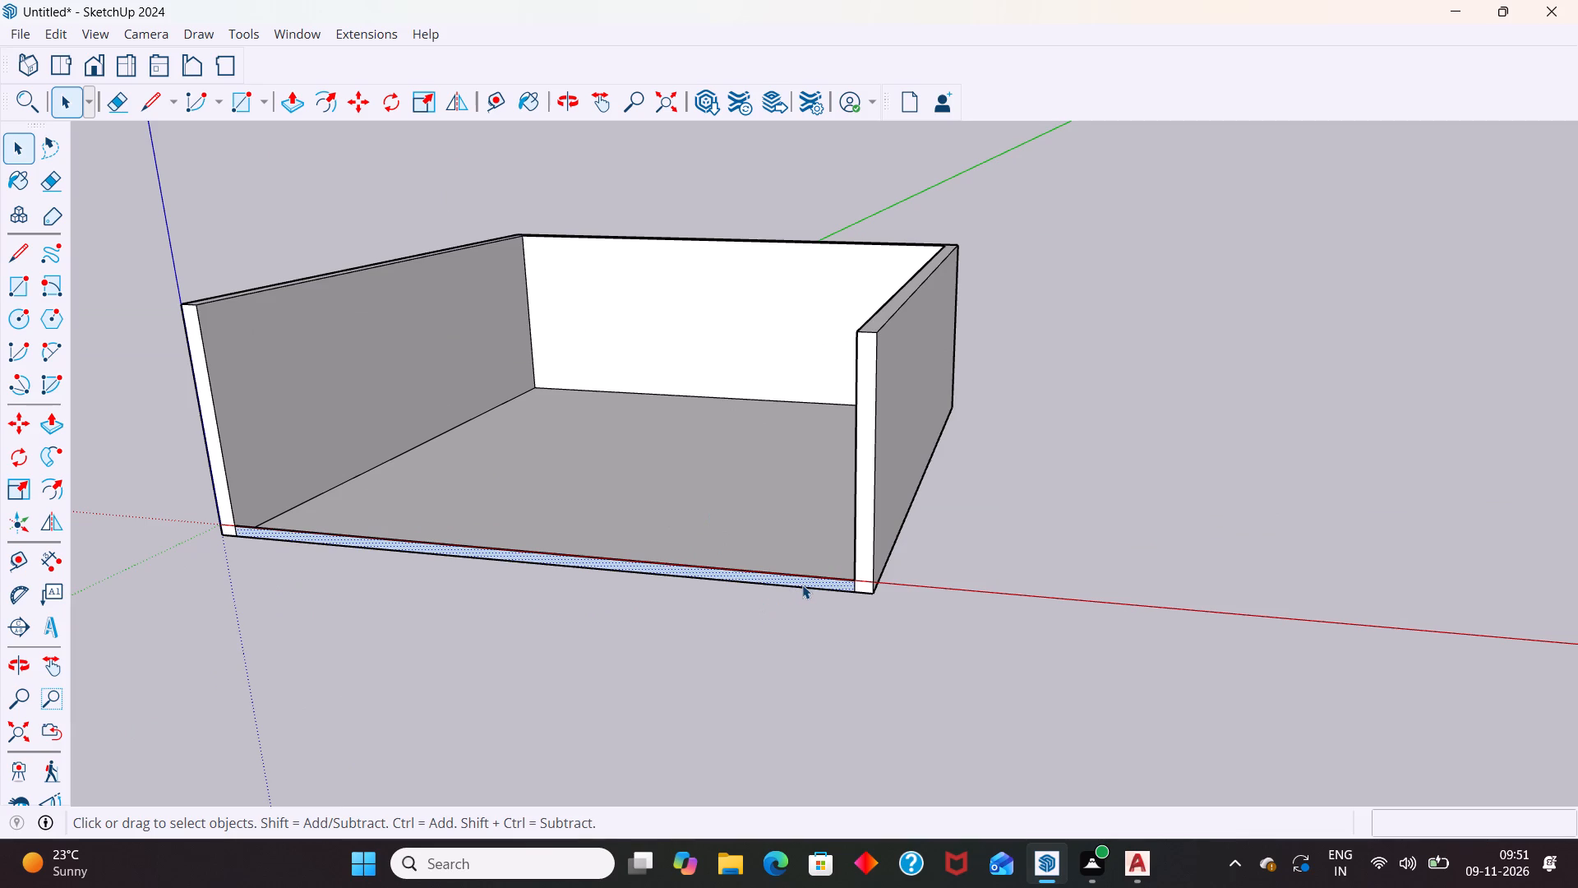
{"action": "right_click", "coordinate": [802, 584]}
{"action": "left_click", "coordinate": [885, 355]}
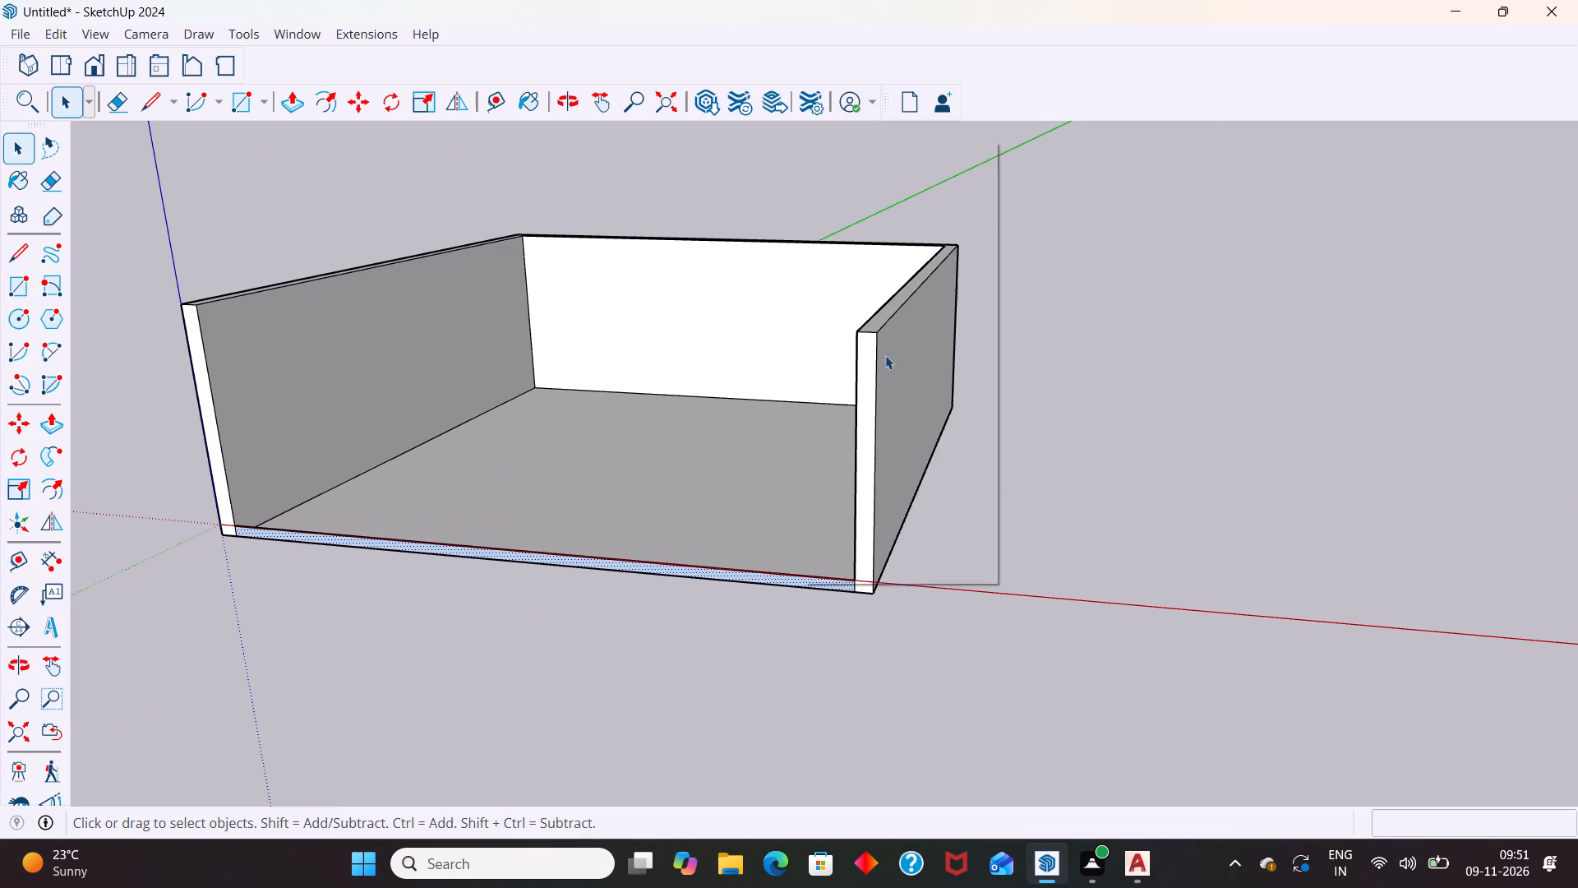
{"action": "middle_click_drag", "start_coordinate": [813, 495], "coordinate": [948, 471]}
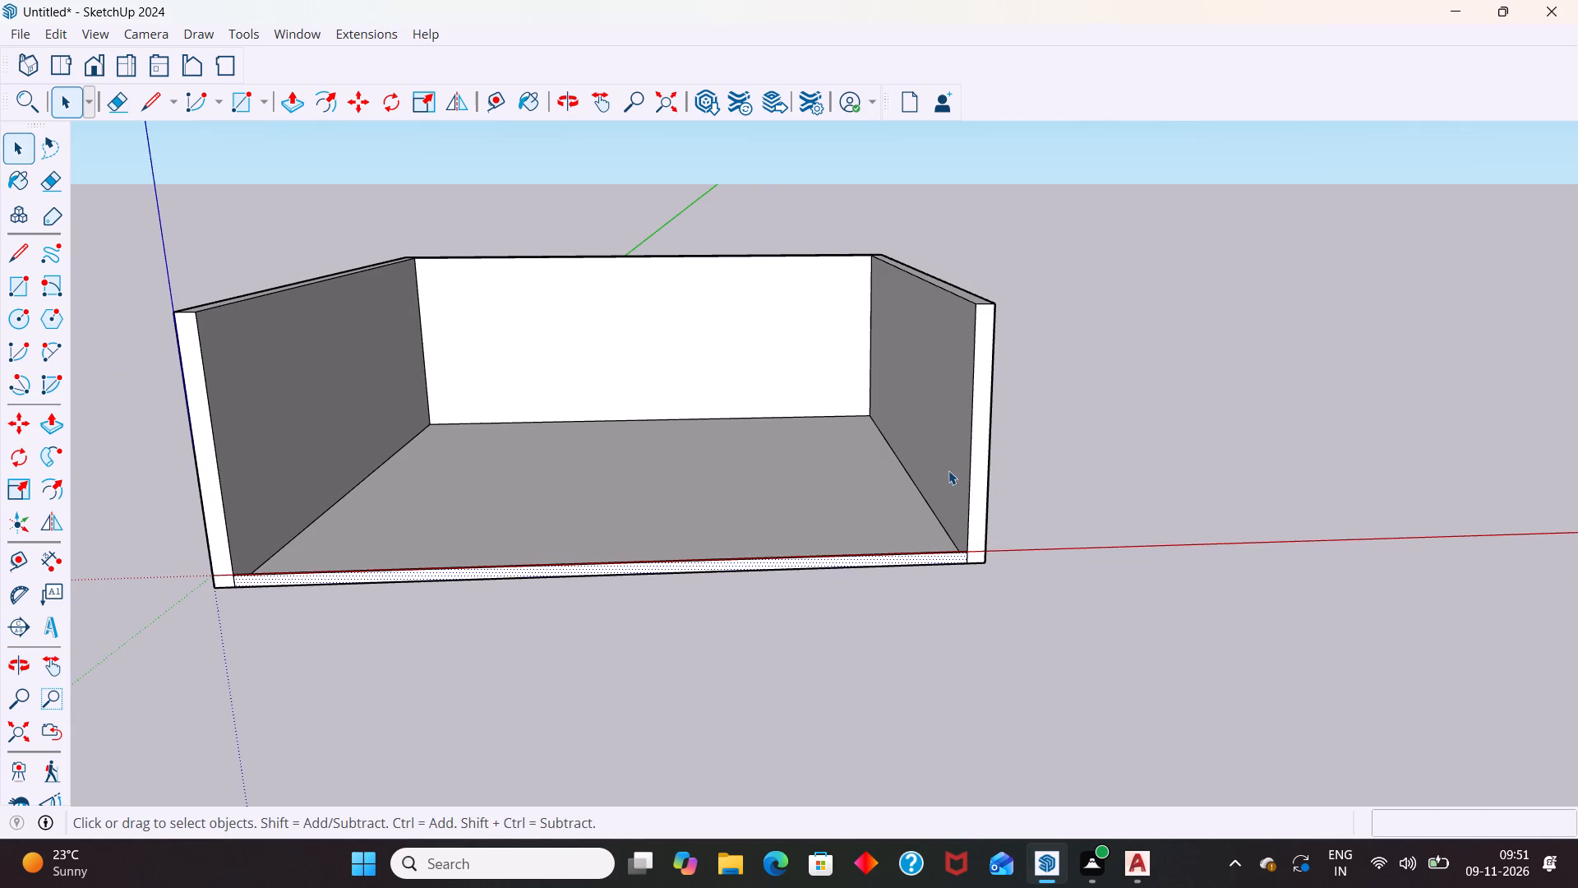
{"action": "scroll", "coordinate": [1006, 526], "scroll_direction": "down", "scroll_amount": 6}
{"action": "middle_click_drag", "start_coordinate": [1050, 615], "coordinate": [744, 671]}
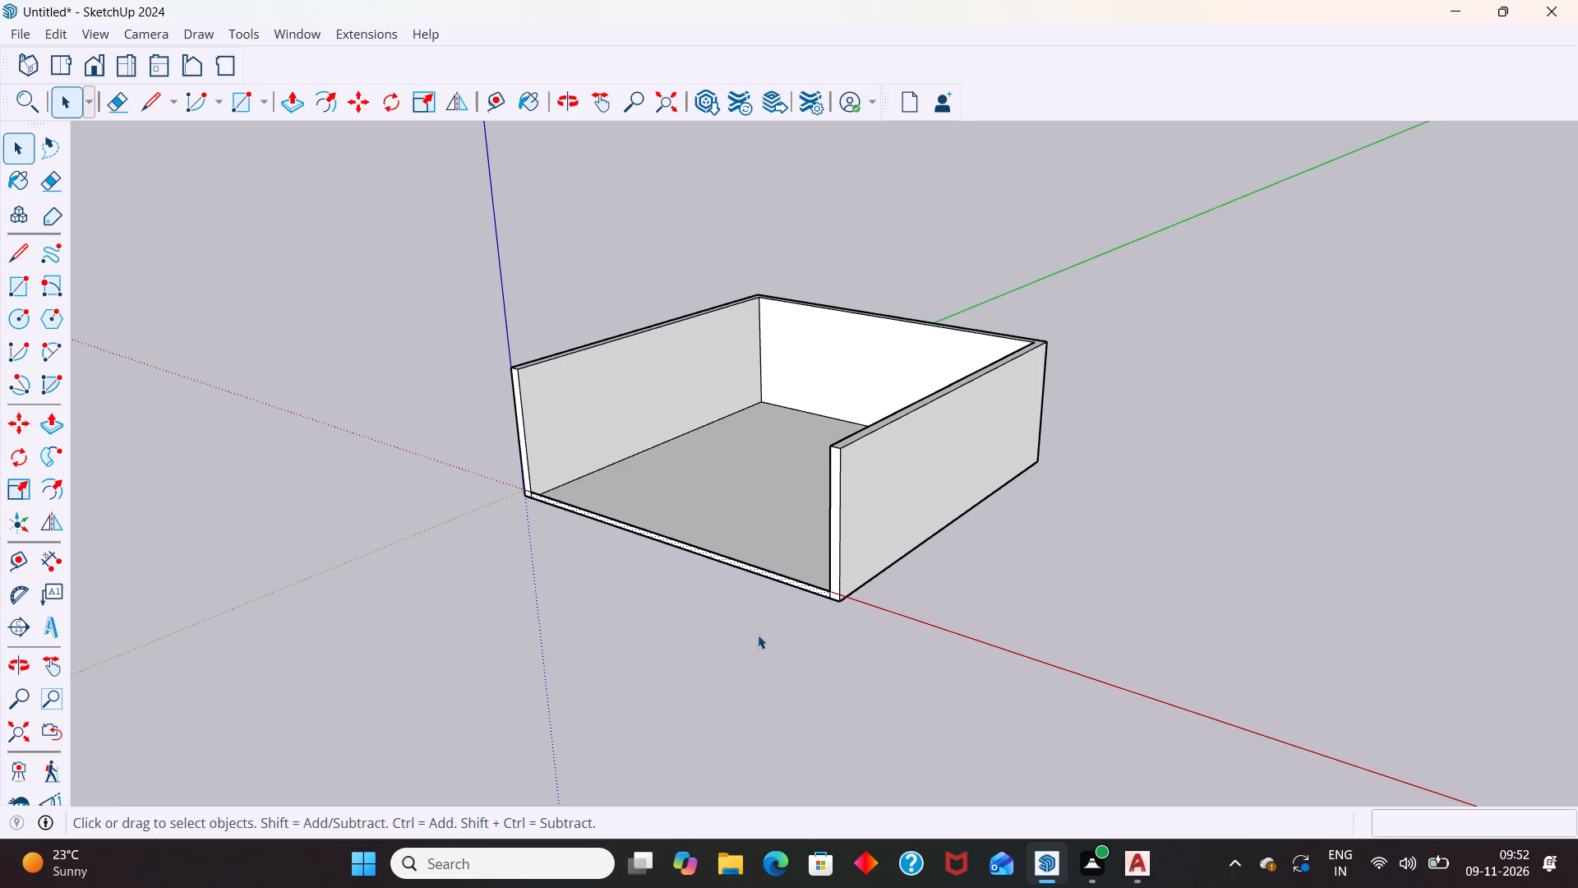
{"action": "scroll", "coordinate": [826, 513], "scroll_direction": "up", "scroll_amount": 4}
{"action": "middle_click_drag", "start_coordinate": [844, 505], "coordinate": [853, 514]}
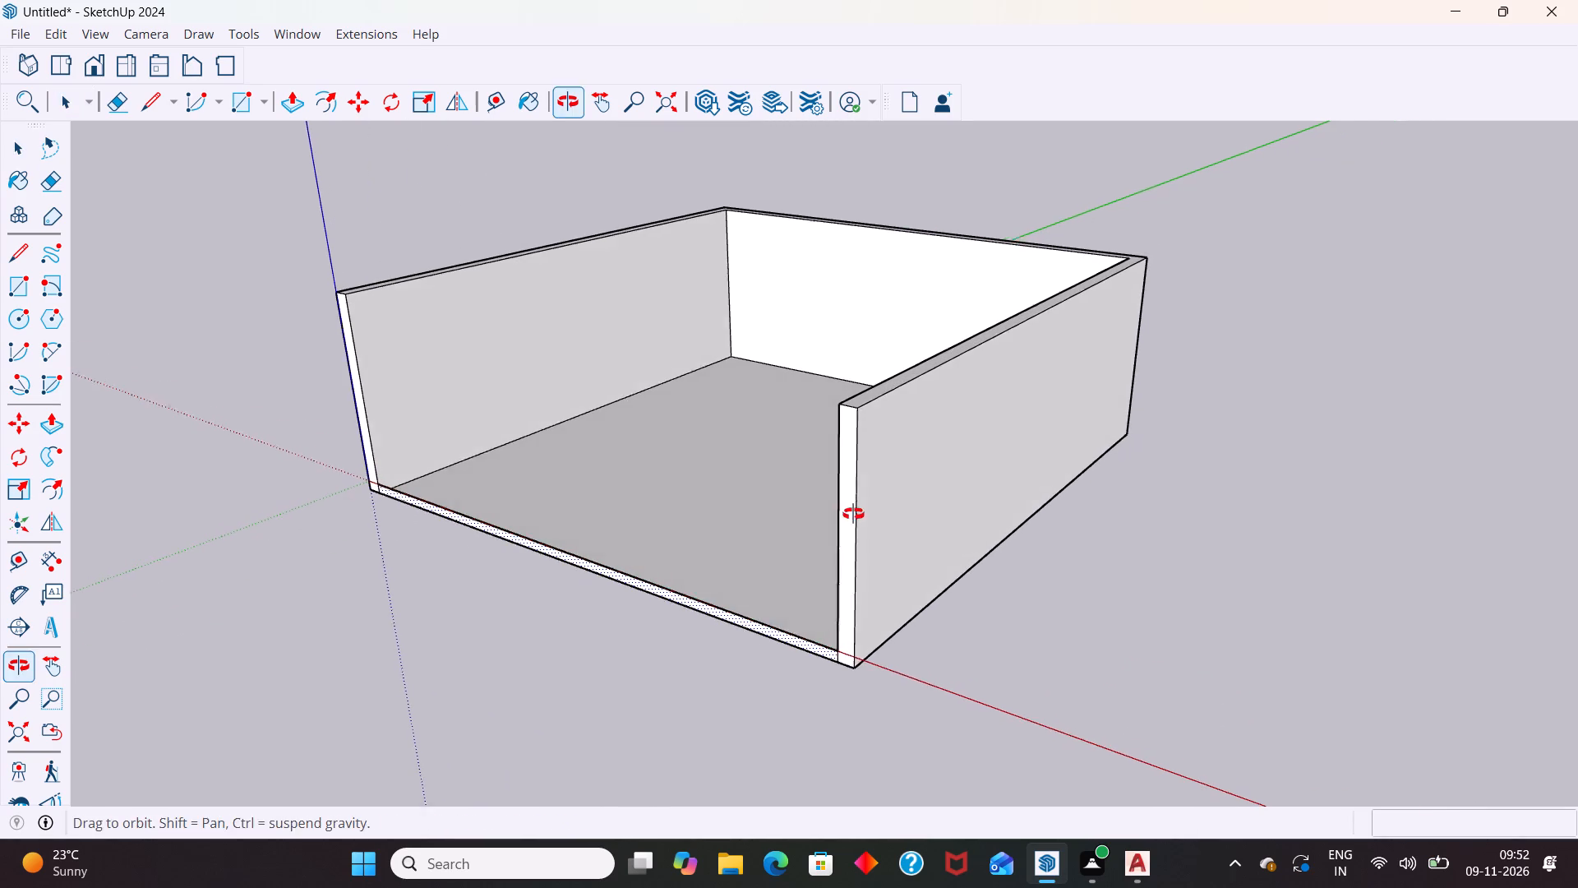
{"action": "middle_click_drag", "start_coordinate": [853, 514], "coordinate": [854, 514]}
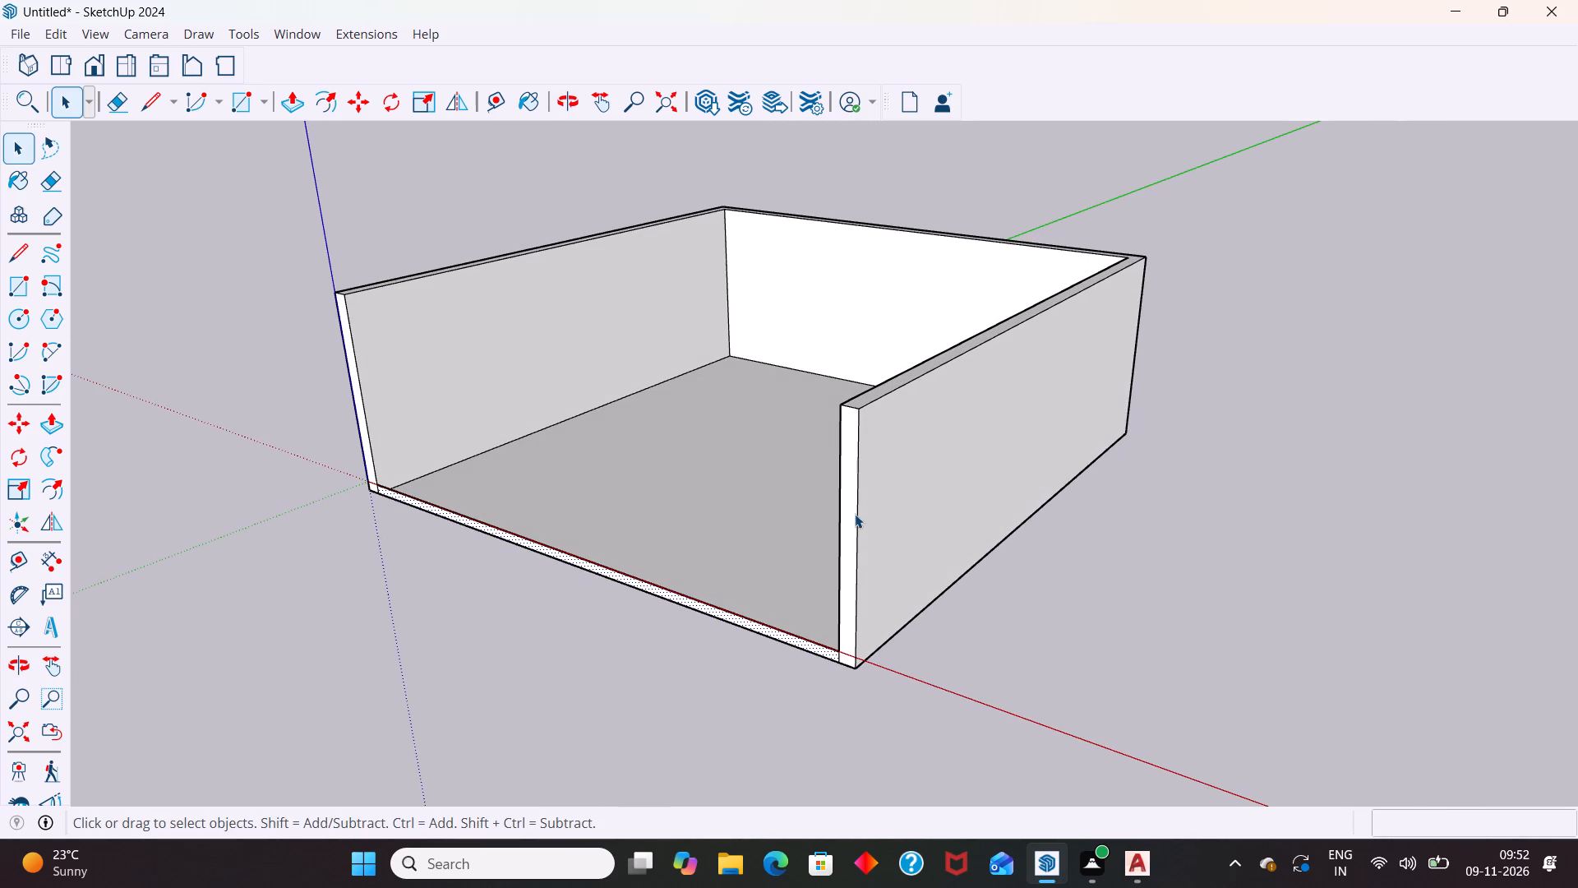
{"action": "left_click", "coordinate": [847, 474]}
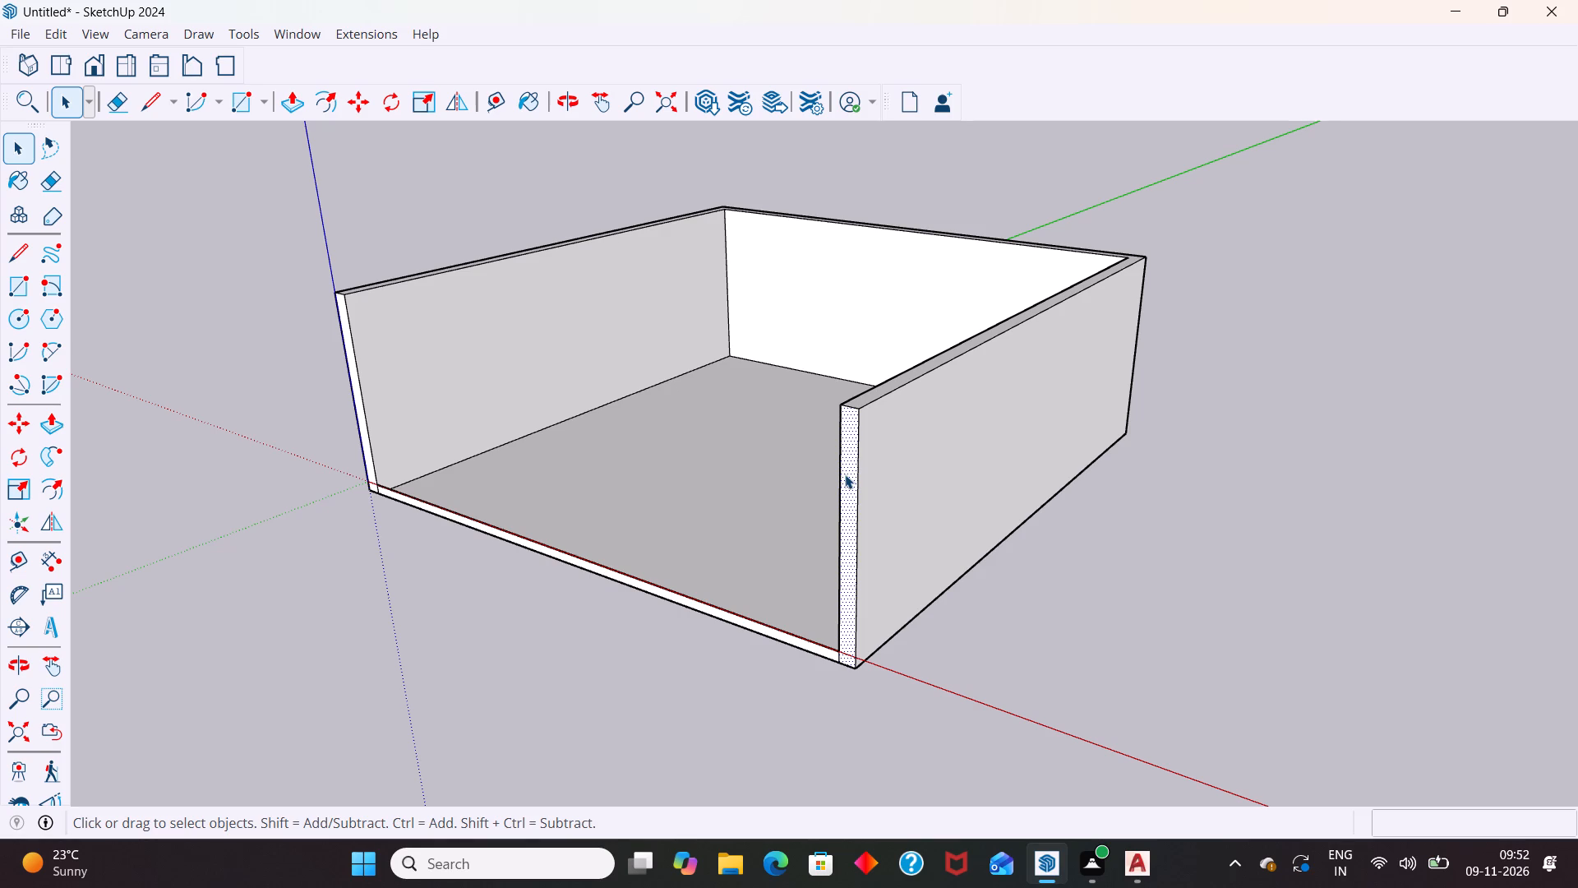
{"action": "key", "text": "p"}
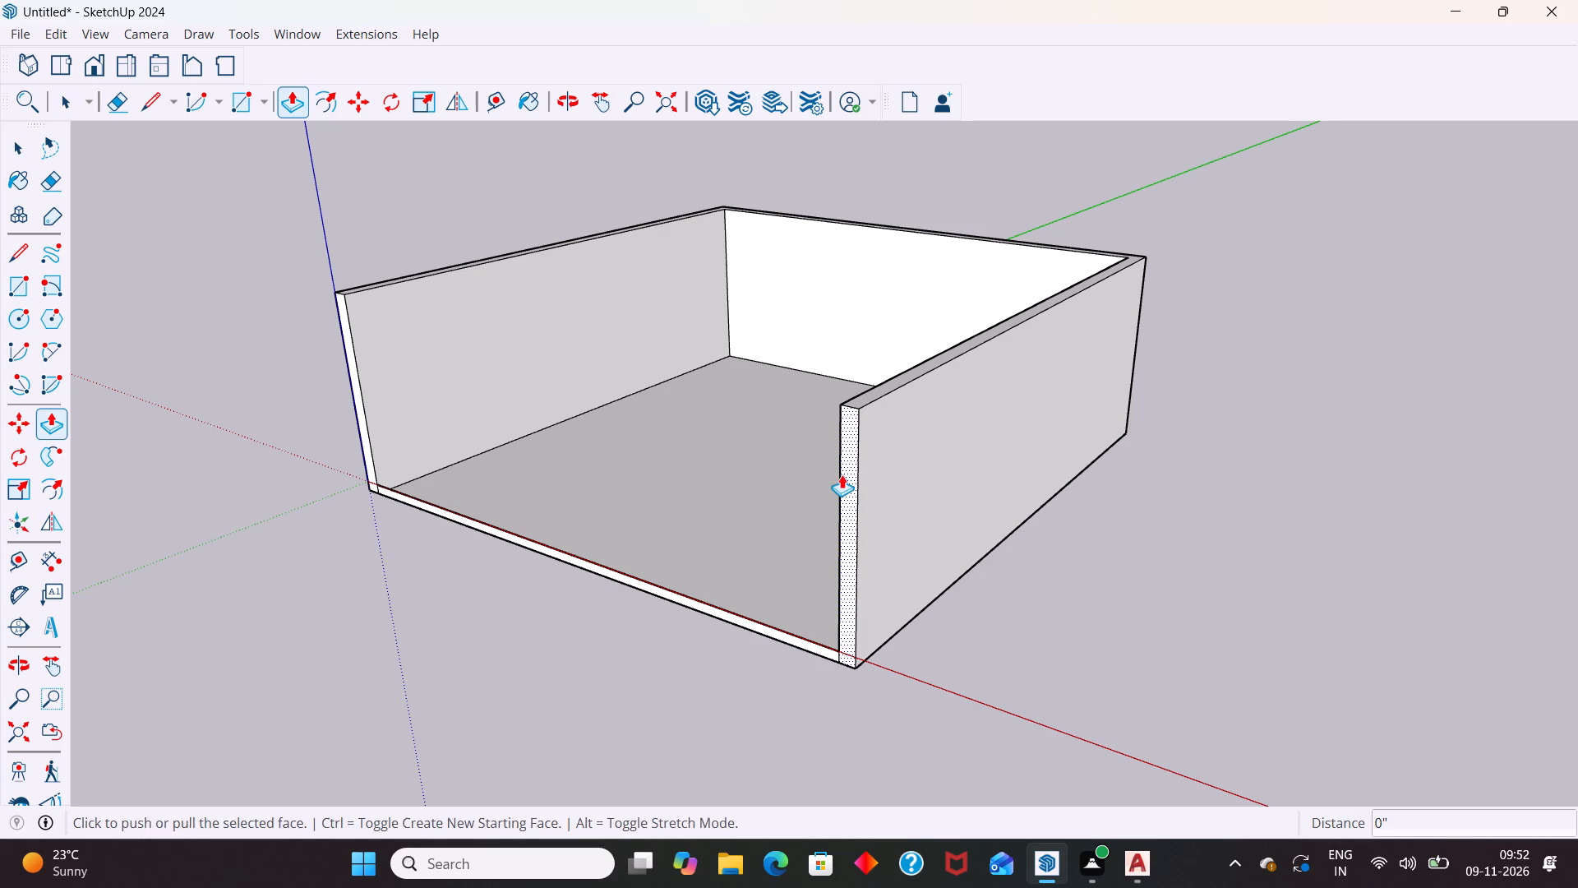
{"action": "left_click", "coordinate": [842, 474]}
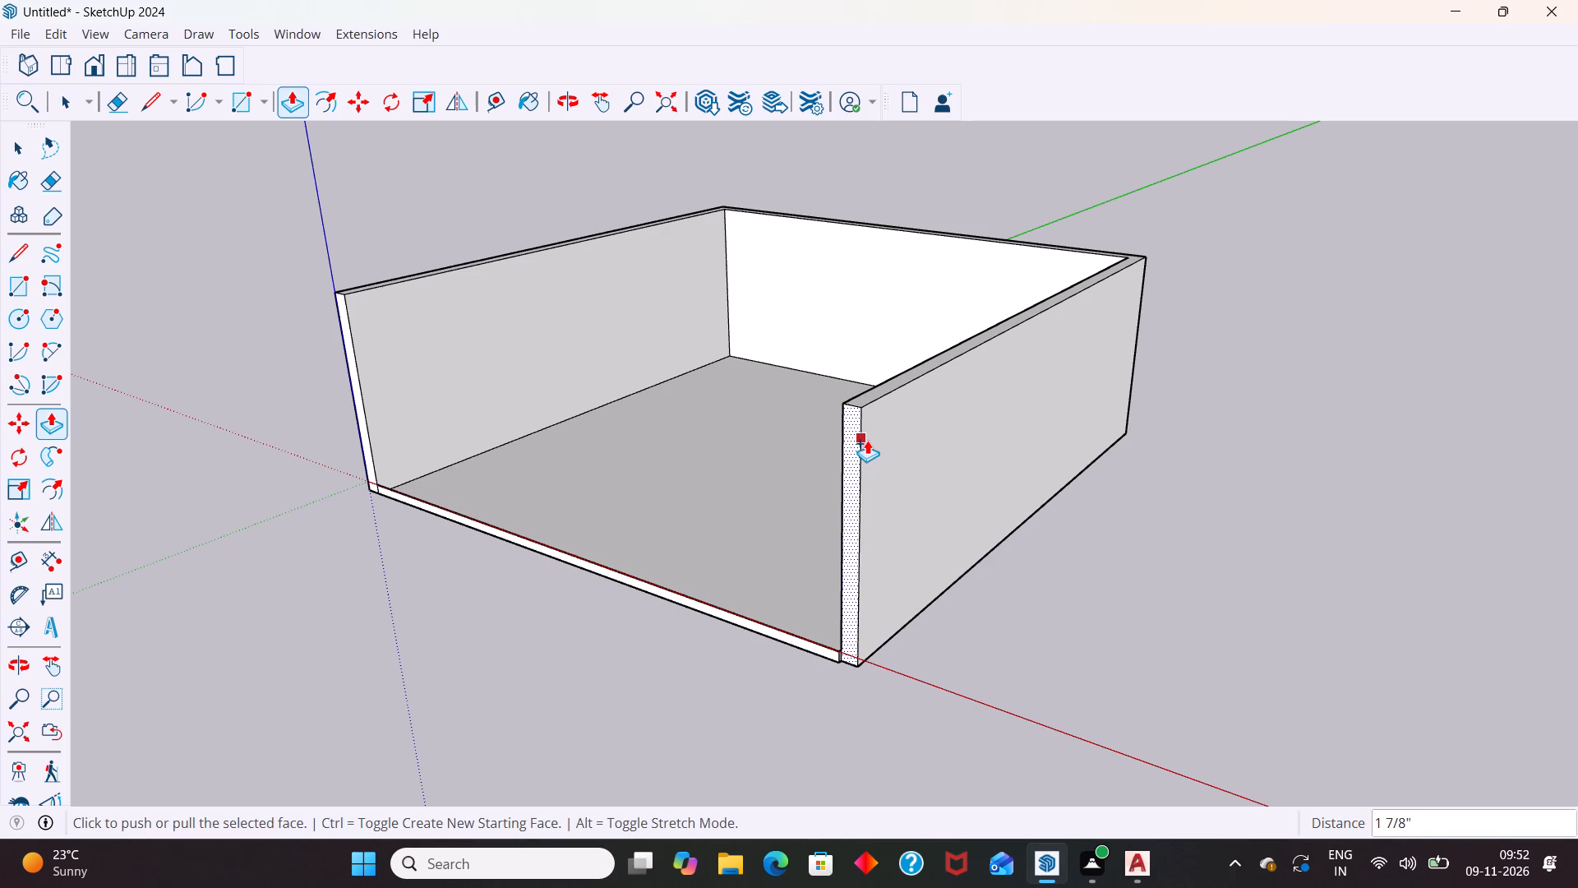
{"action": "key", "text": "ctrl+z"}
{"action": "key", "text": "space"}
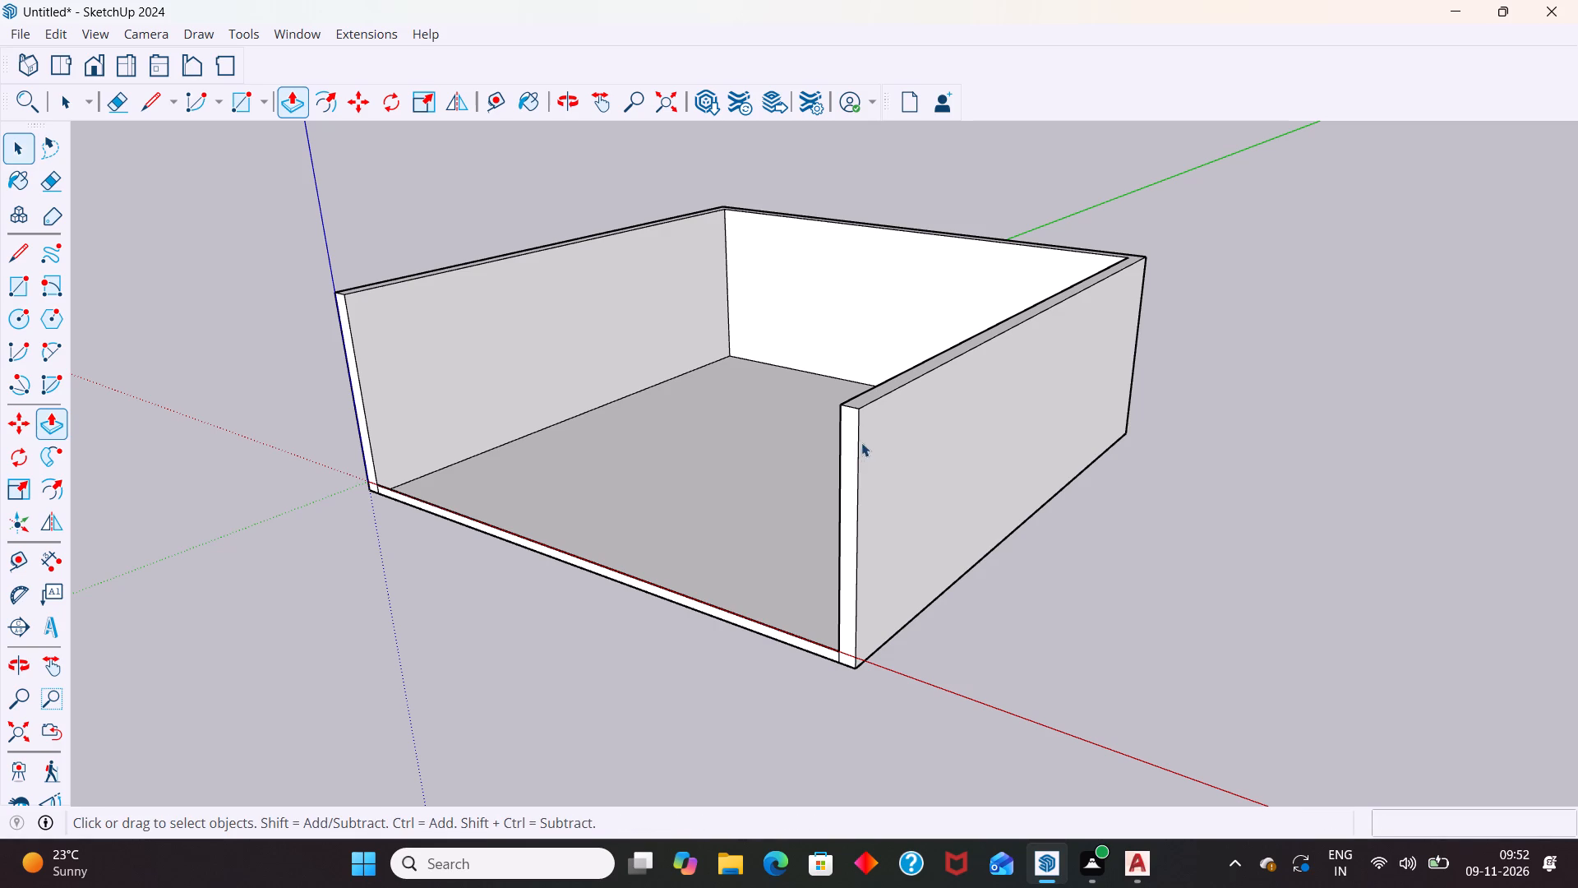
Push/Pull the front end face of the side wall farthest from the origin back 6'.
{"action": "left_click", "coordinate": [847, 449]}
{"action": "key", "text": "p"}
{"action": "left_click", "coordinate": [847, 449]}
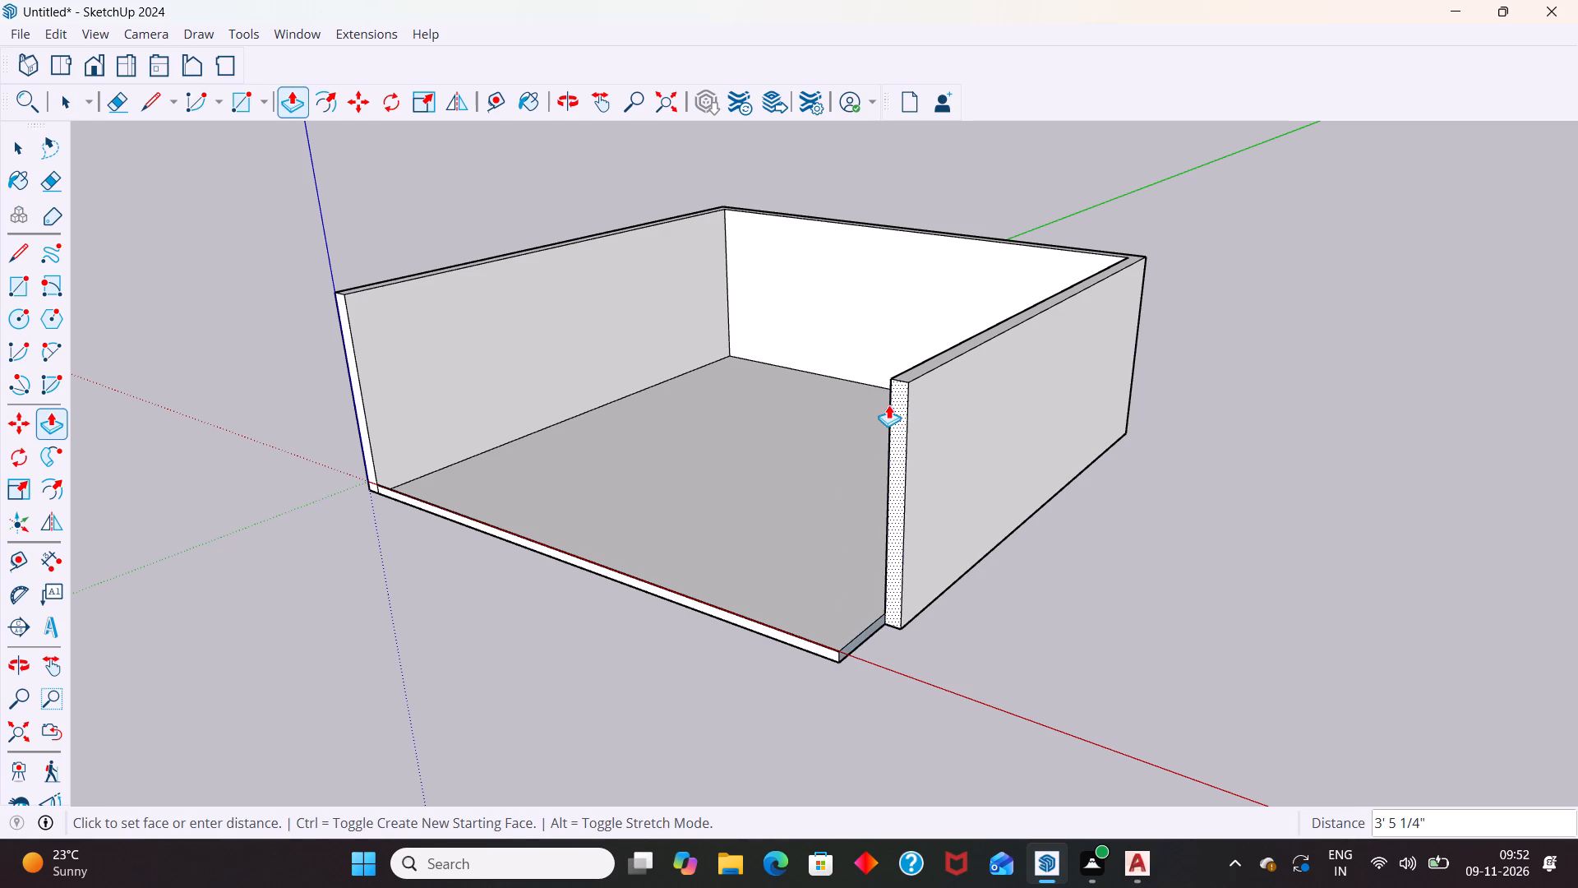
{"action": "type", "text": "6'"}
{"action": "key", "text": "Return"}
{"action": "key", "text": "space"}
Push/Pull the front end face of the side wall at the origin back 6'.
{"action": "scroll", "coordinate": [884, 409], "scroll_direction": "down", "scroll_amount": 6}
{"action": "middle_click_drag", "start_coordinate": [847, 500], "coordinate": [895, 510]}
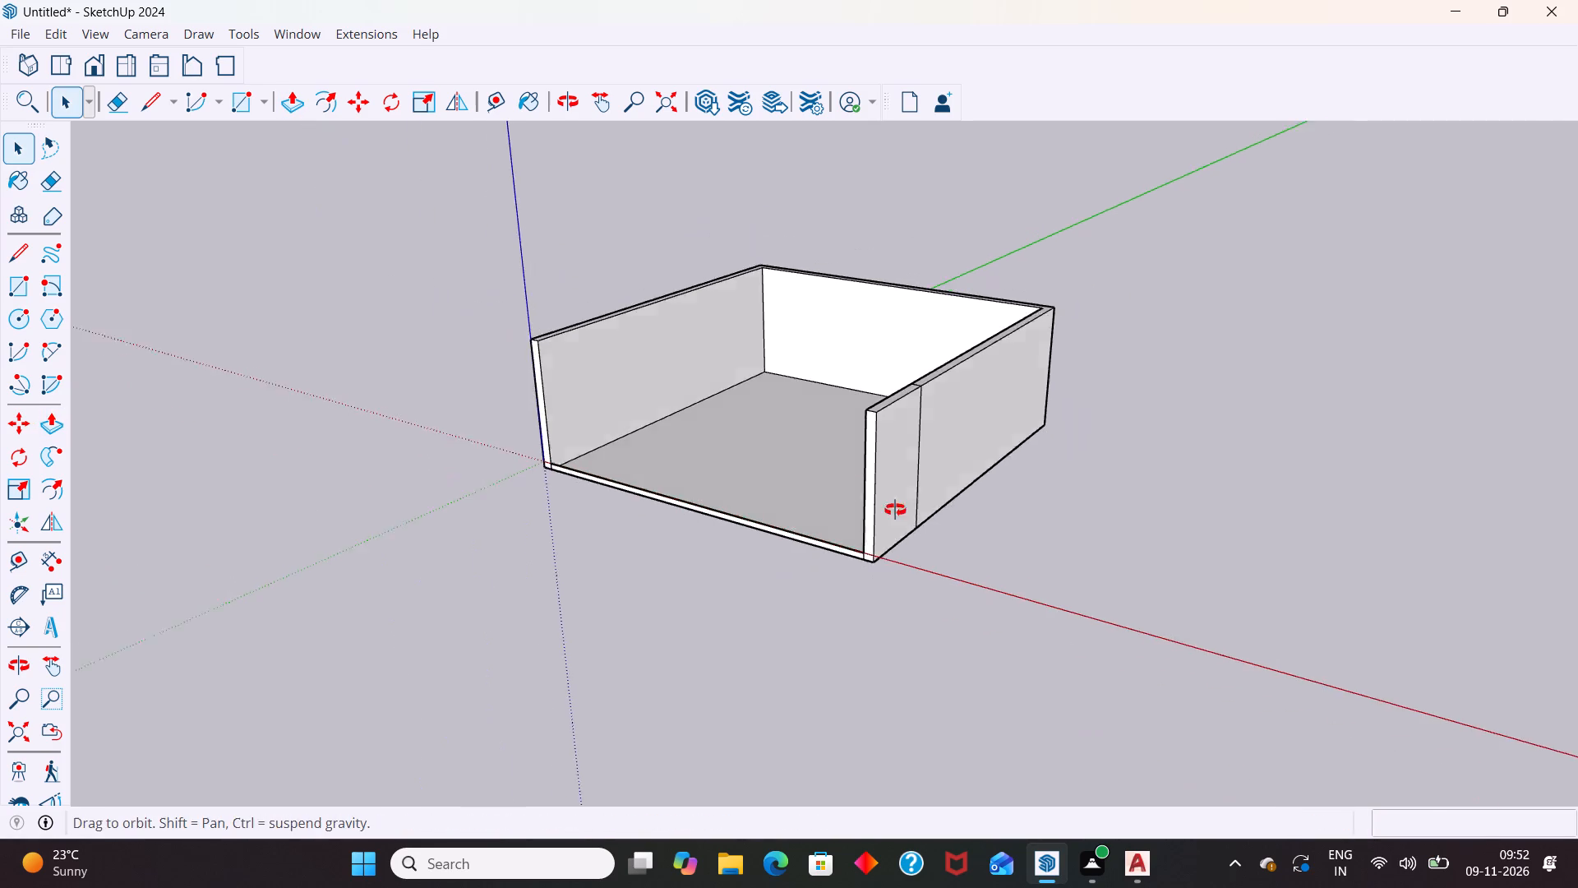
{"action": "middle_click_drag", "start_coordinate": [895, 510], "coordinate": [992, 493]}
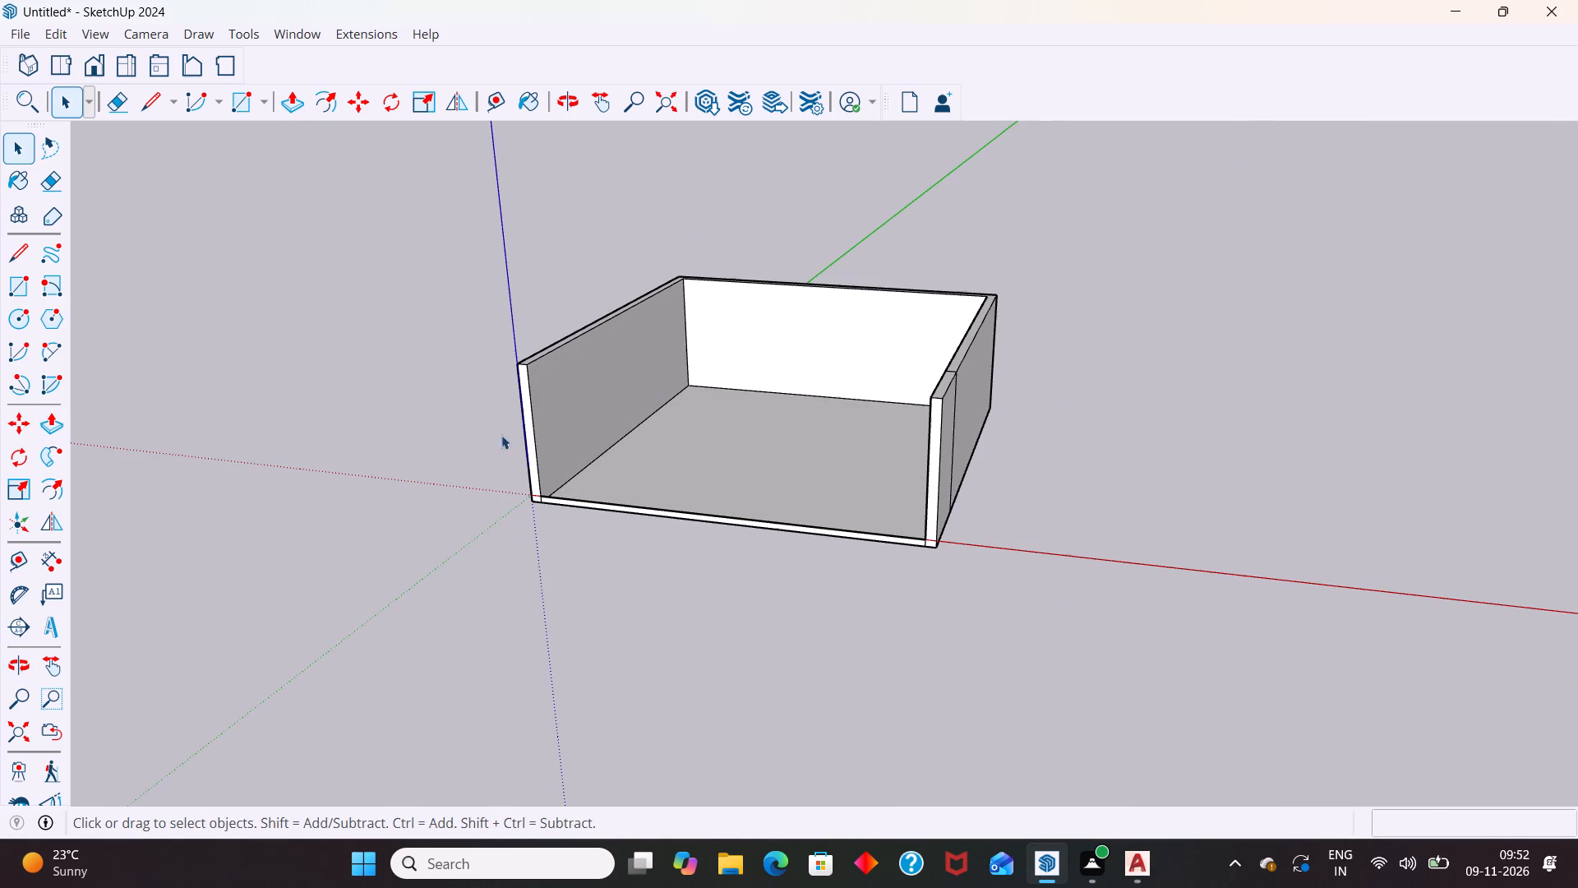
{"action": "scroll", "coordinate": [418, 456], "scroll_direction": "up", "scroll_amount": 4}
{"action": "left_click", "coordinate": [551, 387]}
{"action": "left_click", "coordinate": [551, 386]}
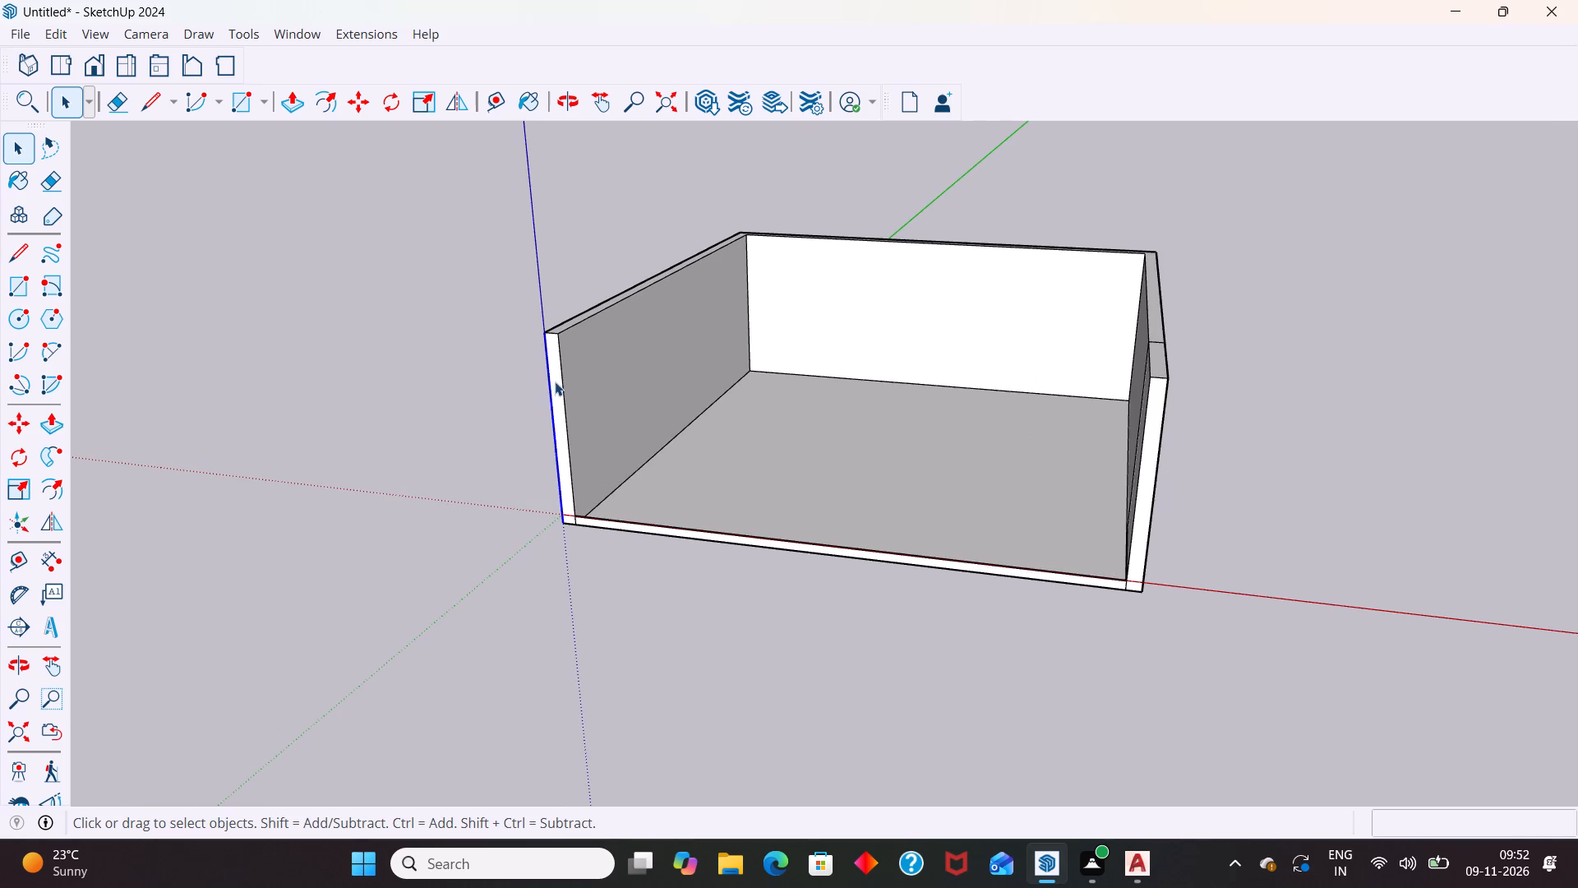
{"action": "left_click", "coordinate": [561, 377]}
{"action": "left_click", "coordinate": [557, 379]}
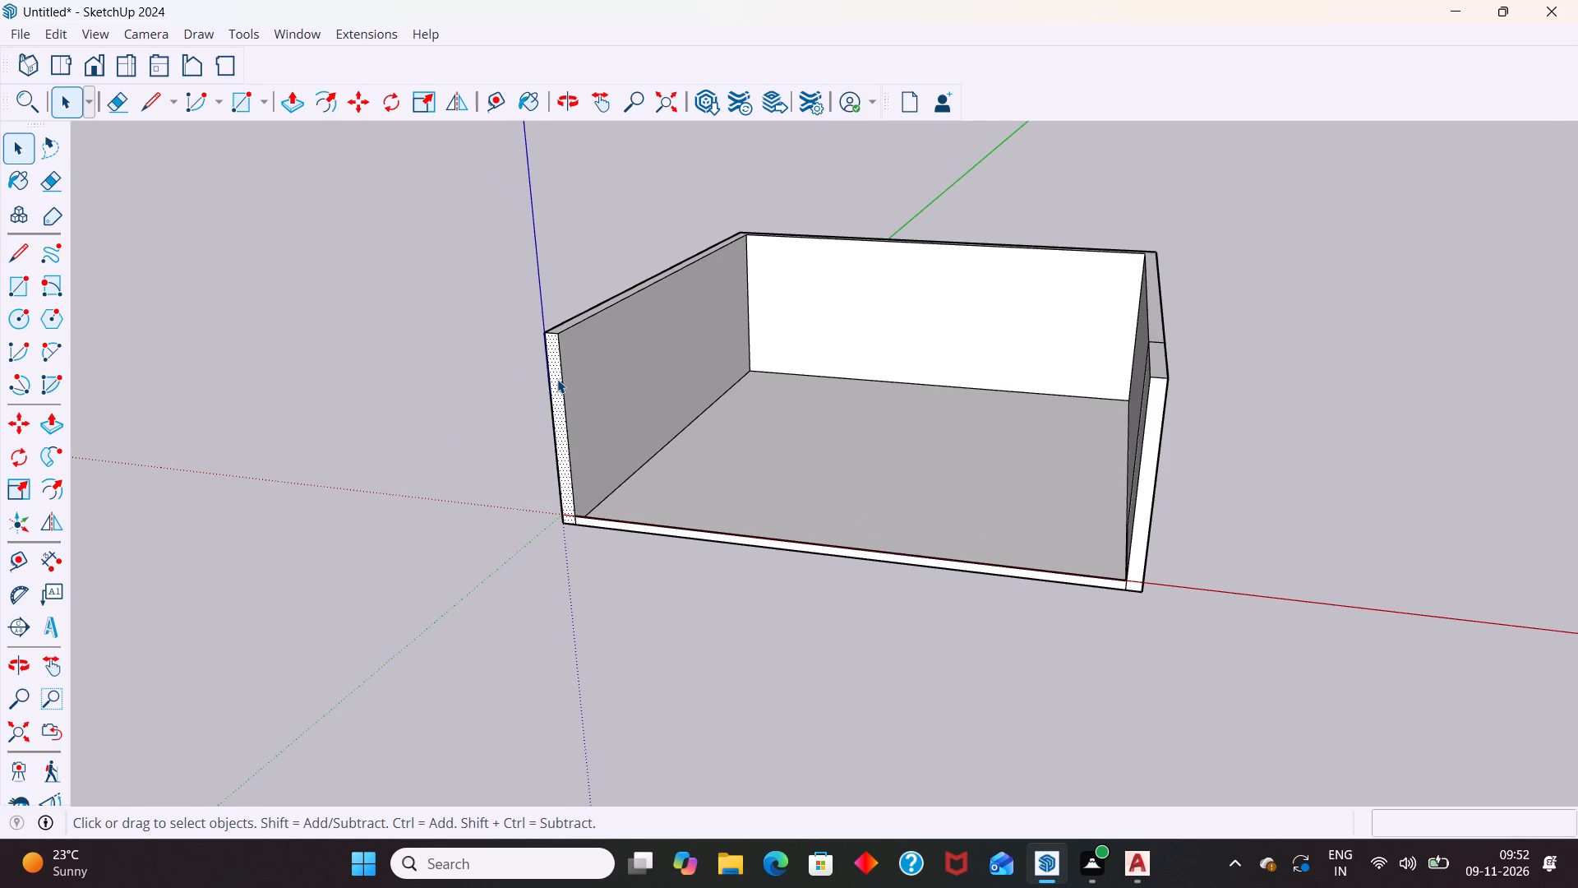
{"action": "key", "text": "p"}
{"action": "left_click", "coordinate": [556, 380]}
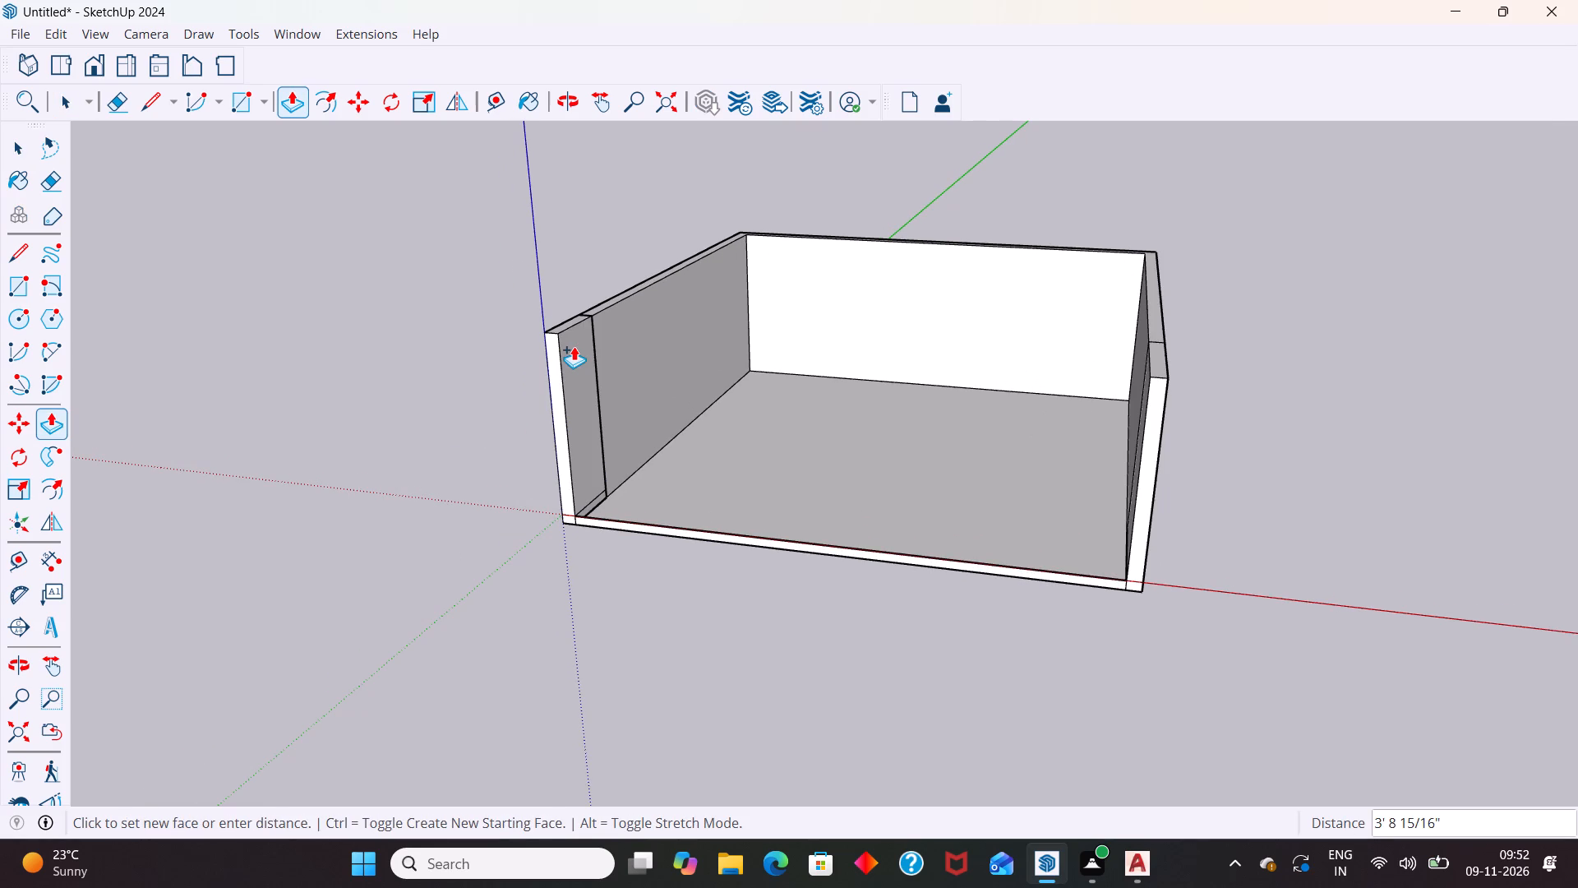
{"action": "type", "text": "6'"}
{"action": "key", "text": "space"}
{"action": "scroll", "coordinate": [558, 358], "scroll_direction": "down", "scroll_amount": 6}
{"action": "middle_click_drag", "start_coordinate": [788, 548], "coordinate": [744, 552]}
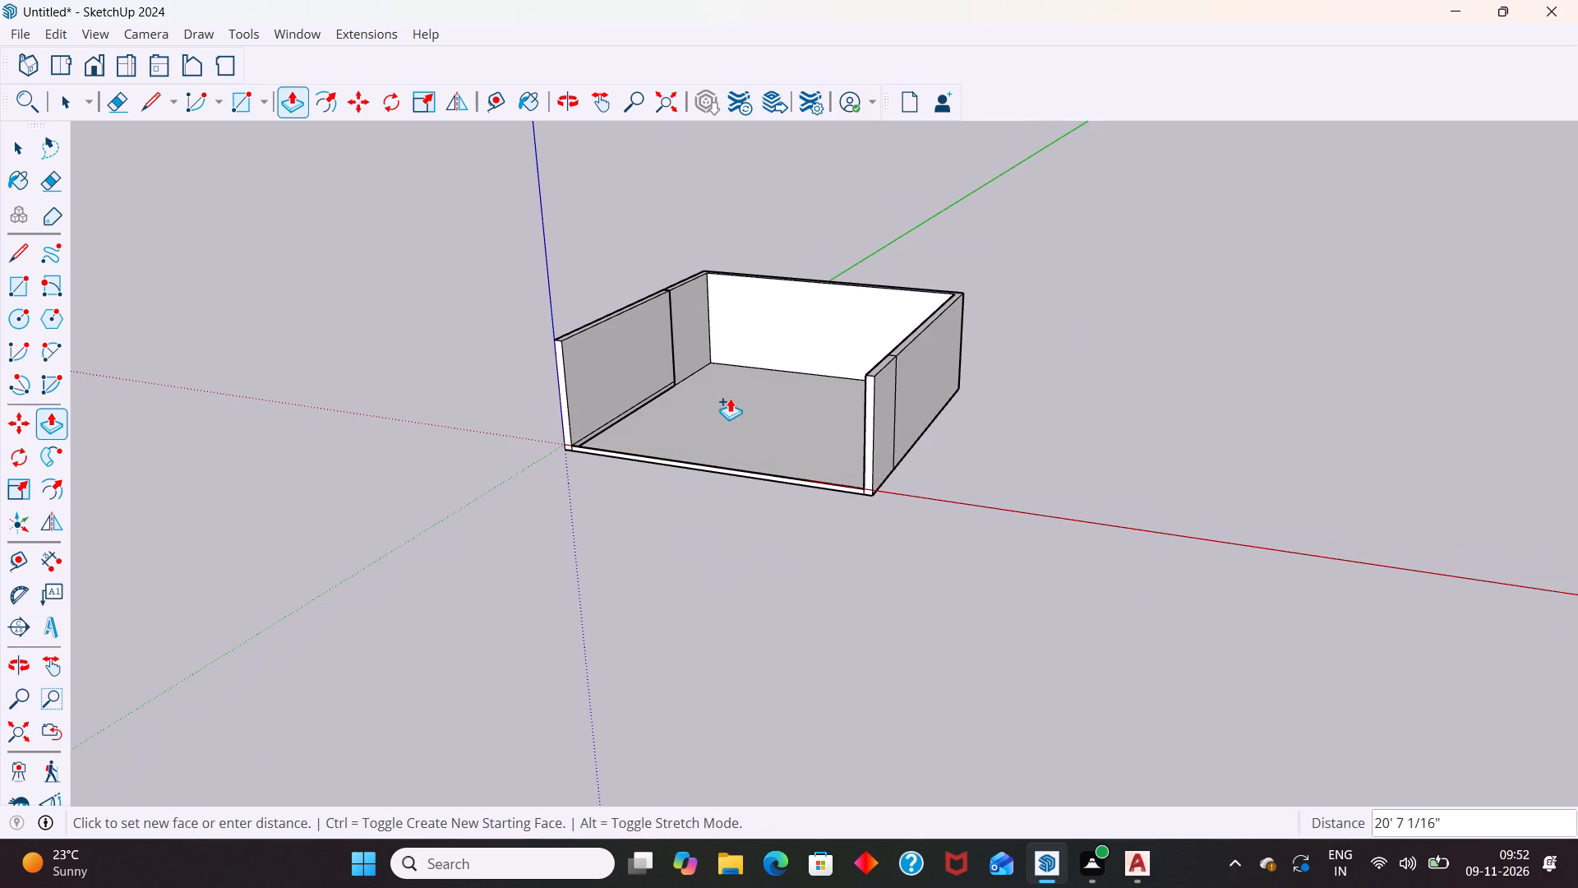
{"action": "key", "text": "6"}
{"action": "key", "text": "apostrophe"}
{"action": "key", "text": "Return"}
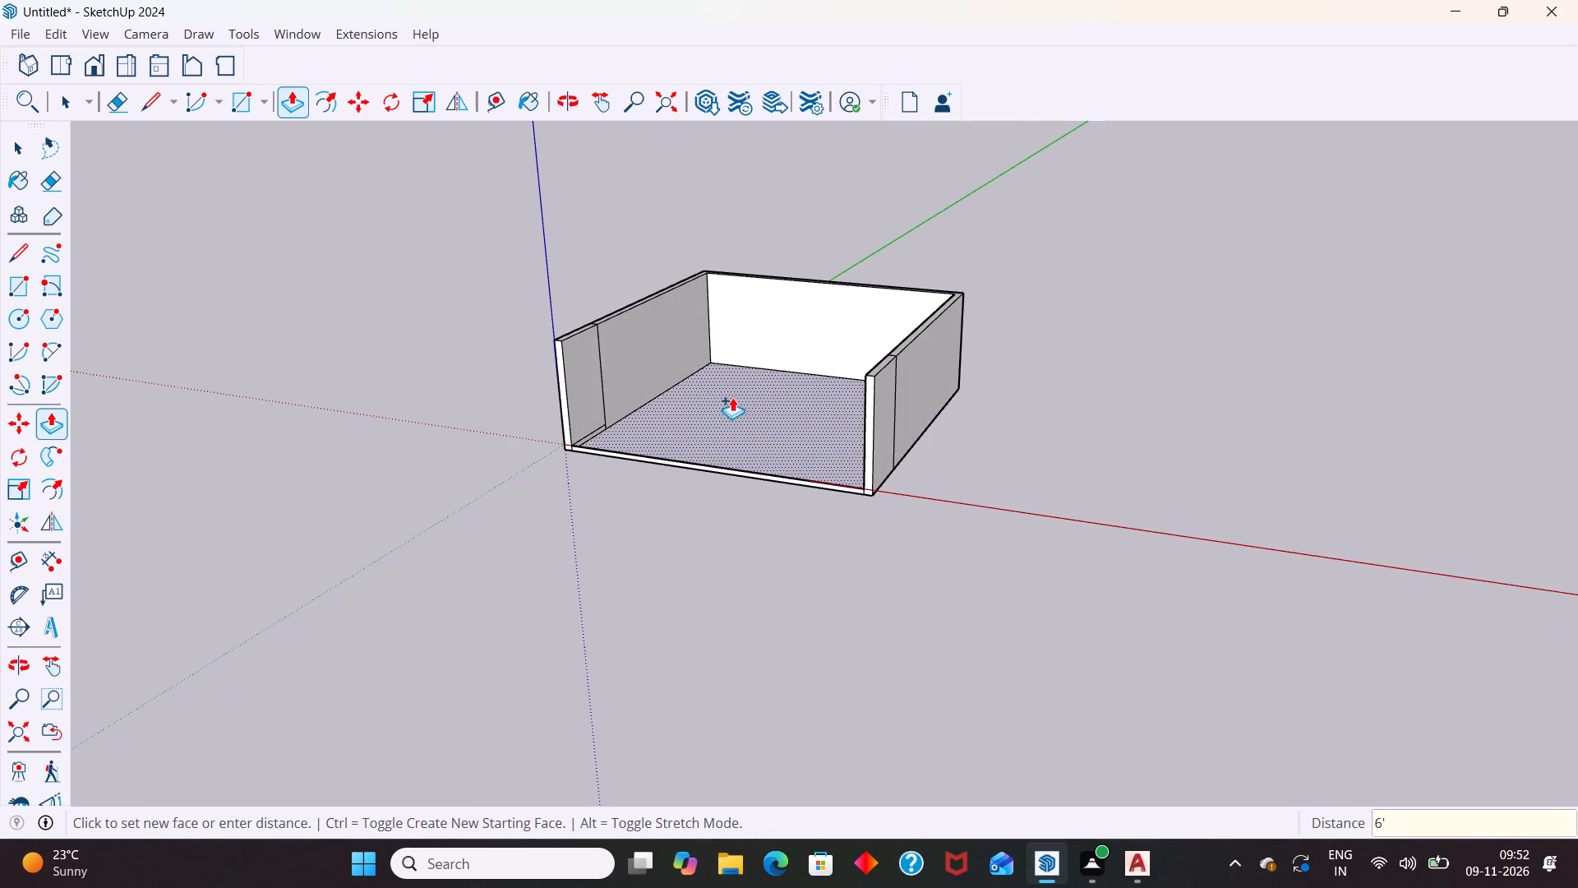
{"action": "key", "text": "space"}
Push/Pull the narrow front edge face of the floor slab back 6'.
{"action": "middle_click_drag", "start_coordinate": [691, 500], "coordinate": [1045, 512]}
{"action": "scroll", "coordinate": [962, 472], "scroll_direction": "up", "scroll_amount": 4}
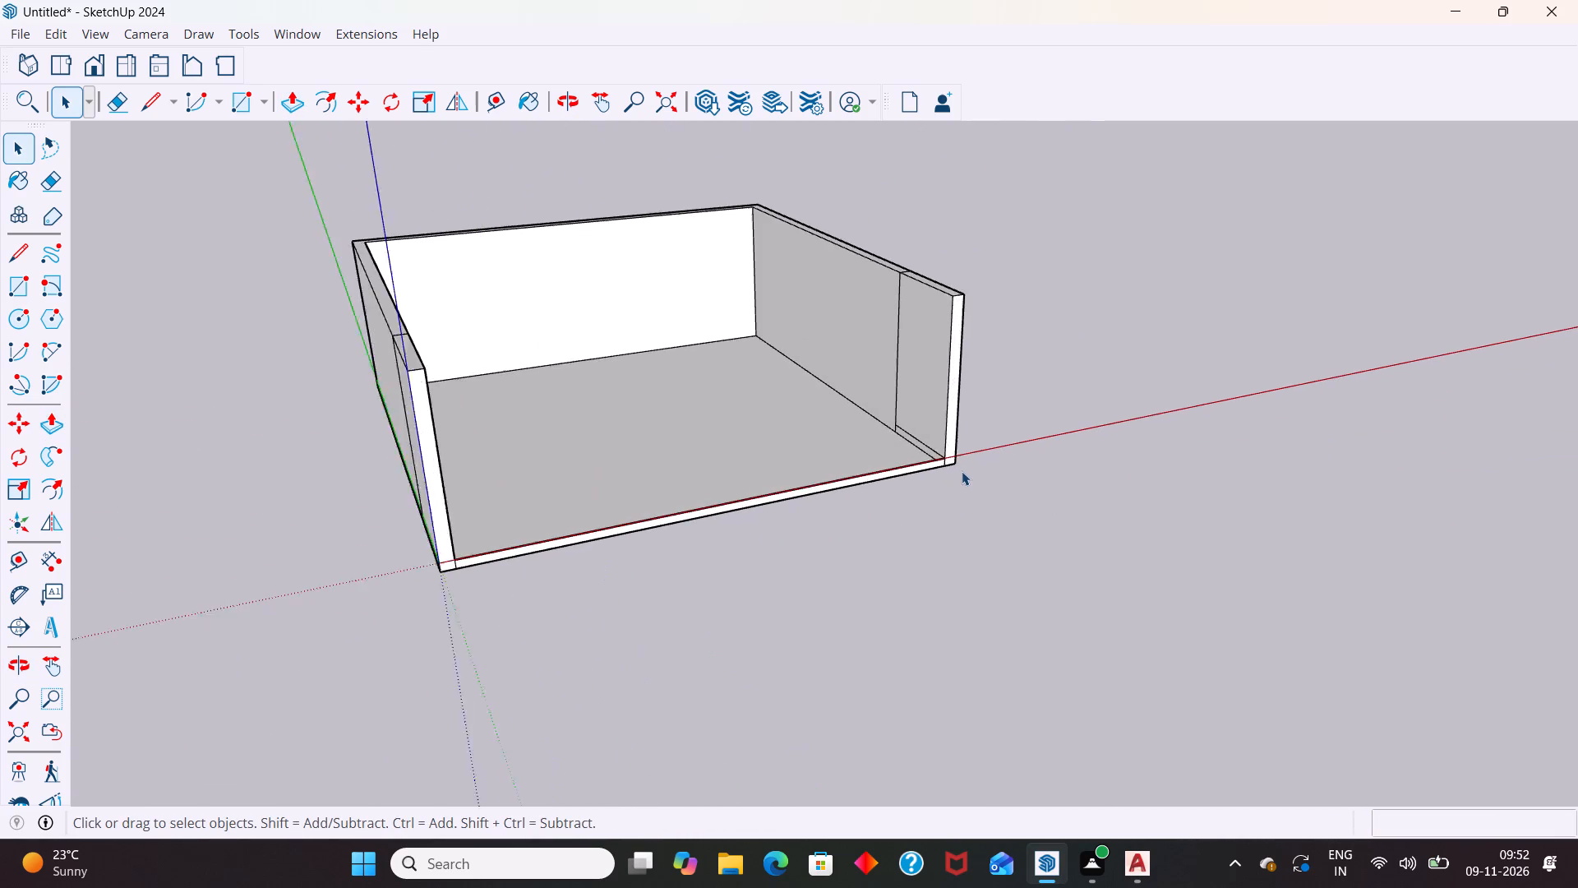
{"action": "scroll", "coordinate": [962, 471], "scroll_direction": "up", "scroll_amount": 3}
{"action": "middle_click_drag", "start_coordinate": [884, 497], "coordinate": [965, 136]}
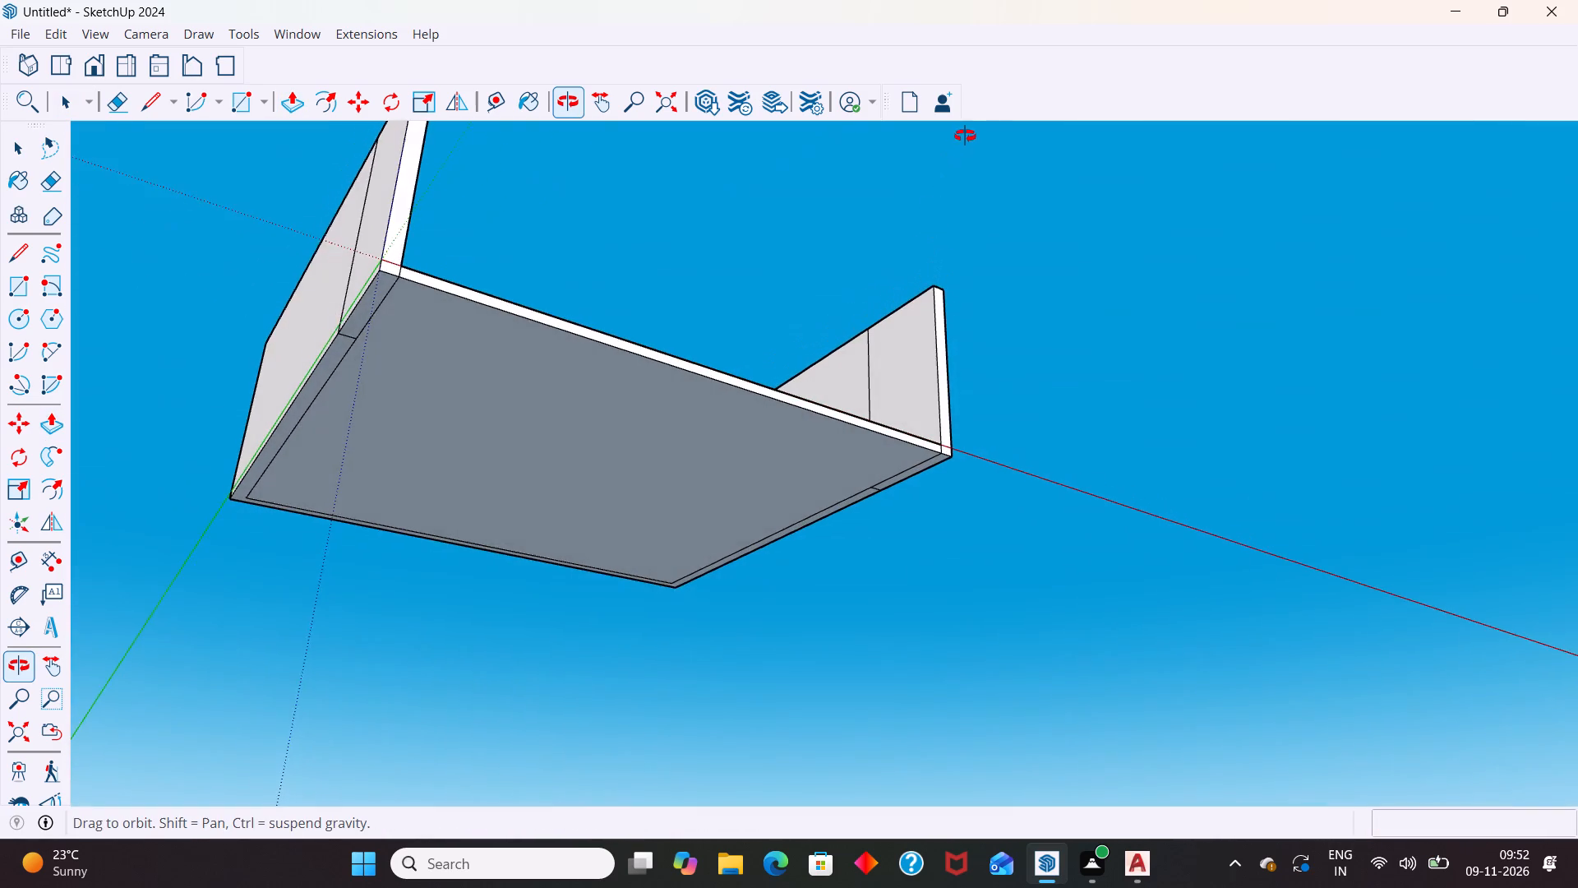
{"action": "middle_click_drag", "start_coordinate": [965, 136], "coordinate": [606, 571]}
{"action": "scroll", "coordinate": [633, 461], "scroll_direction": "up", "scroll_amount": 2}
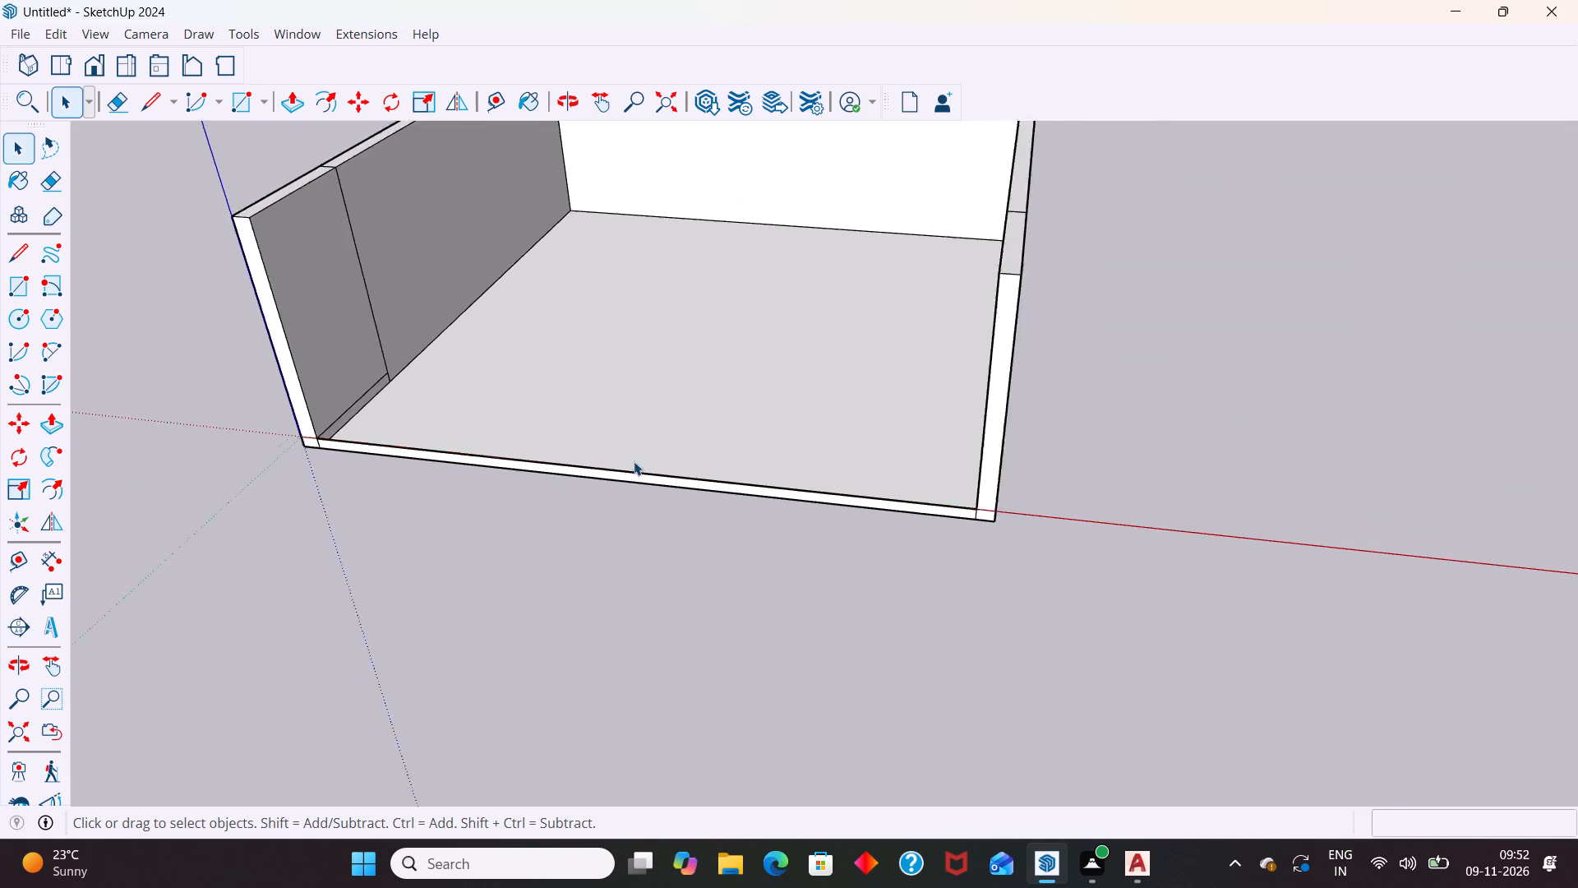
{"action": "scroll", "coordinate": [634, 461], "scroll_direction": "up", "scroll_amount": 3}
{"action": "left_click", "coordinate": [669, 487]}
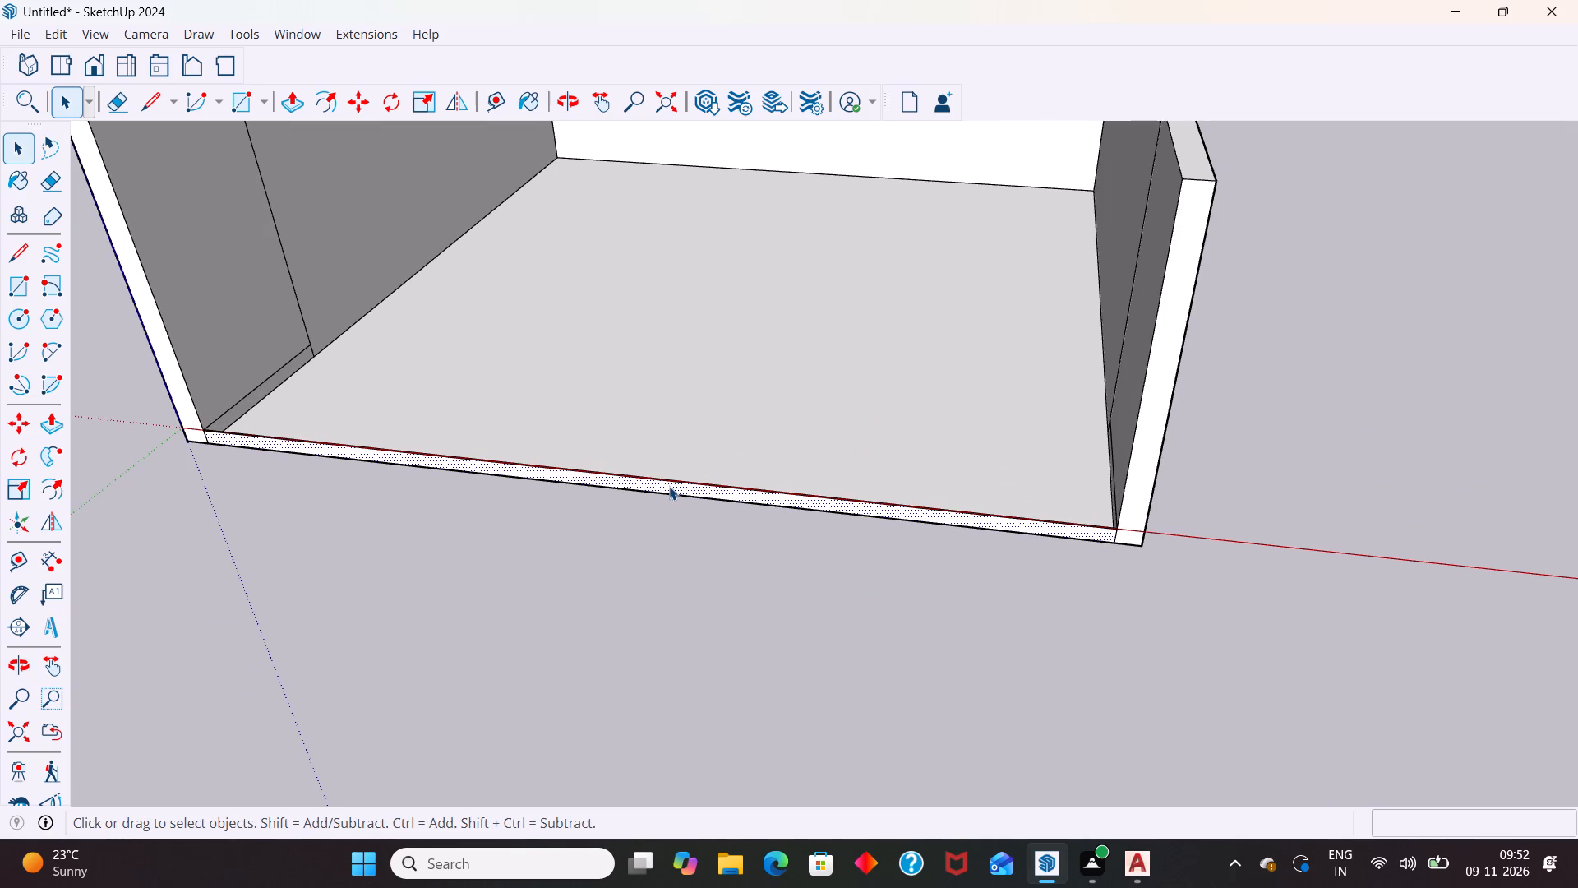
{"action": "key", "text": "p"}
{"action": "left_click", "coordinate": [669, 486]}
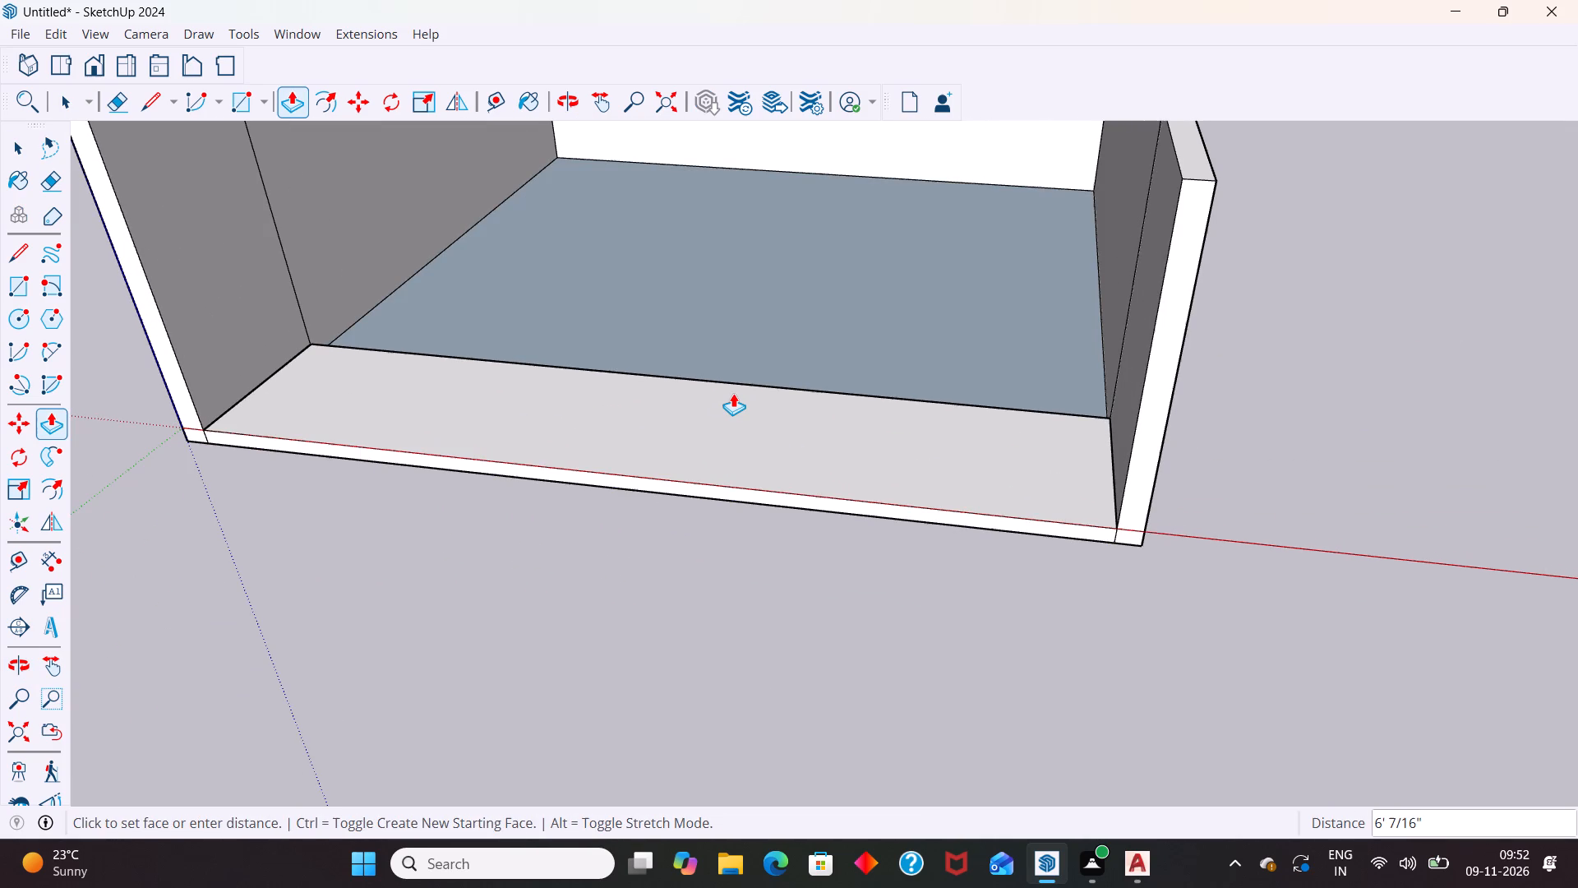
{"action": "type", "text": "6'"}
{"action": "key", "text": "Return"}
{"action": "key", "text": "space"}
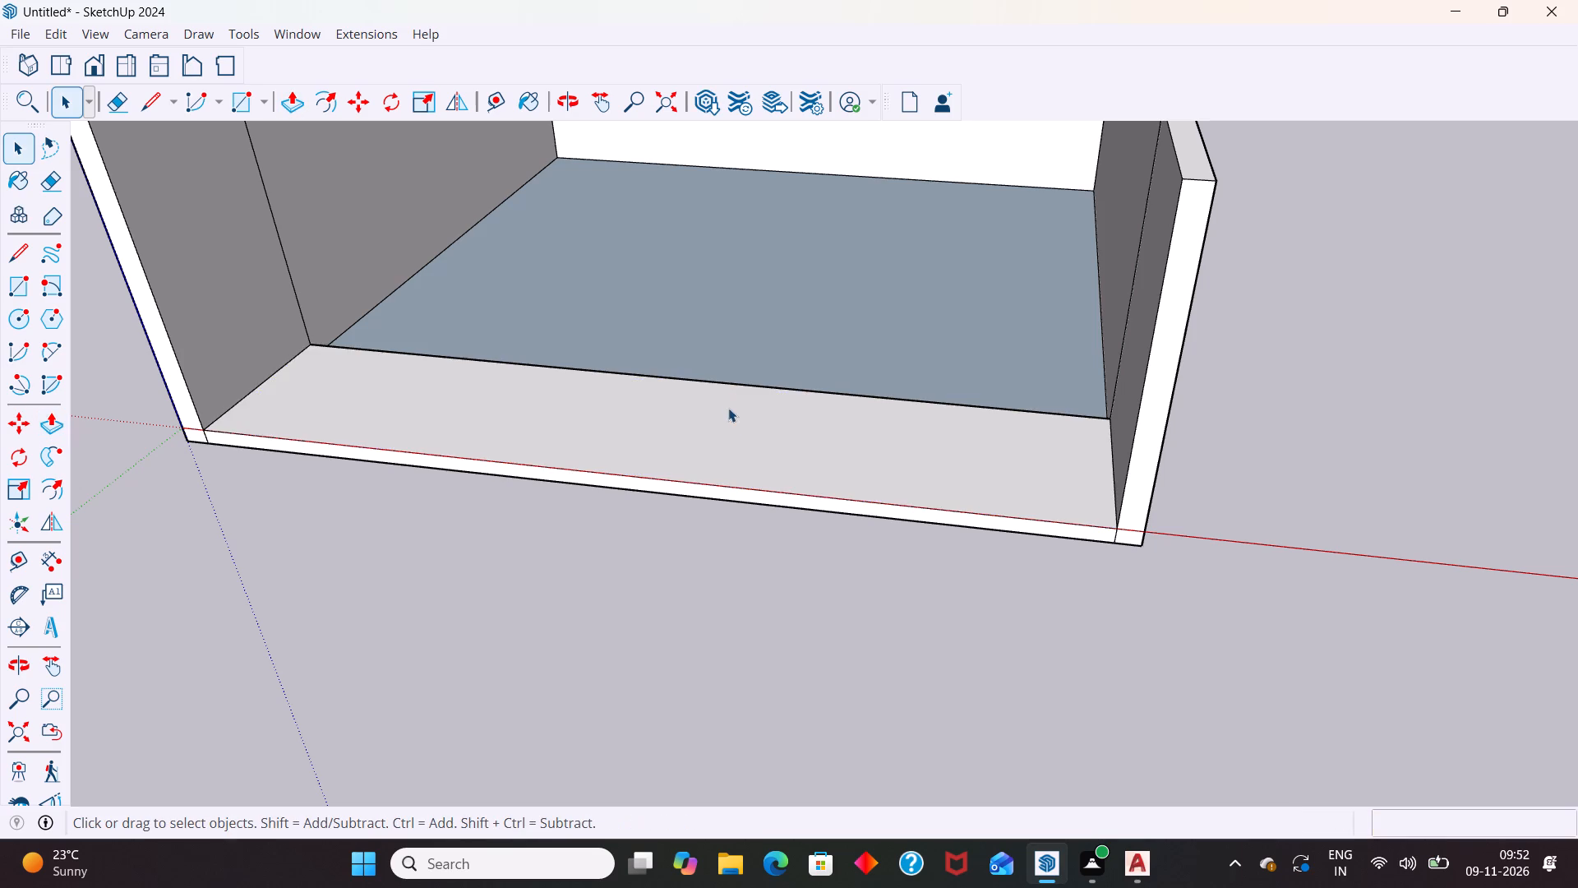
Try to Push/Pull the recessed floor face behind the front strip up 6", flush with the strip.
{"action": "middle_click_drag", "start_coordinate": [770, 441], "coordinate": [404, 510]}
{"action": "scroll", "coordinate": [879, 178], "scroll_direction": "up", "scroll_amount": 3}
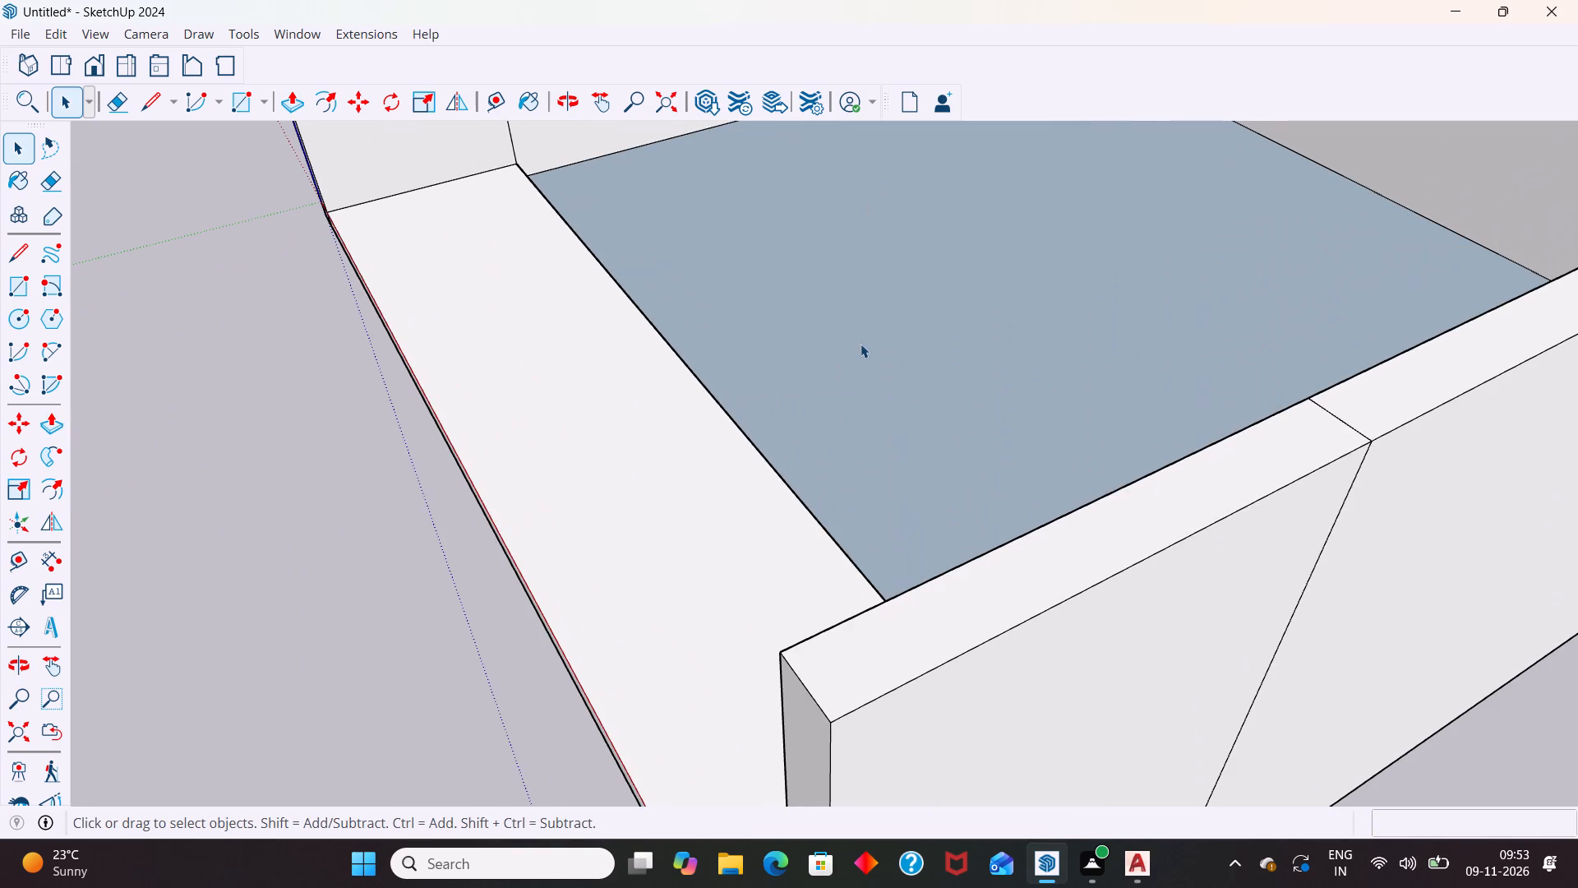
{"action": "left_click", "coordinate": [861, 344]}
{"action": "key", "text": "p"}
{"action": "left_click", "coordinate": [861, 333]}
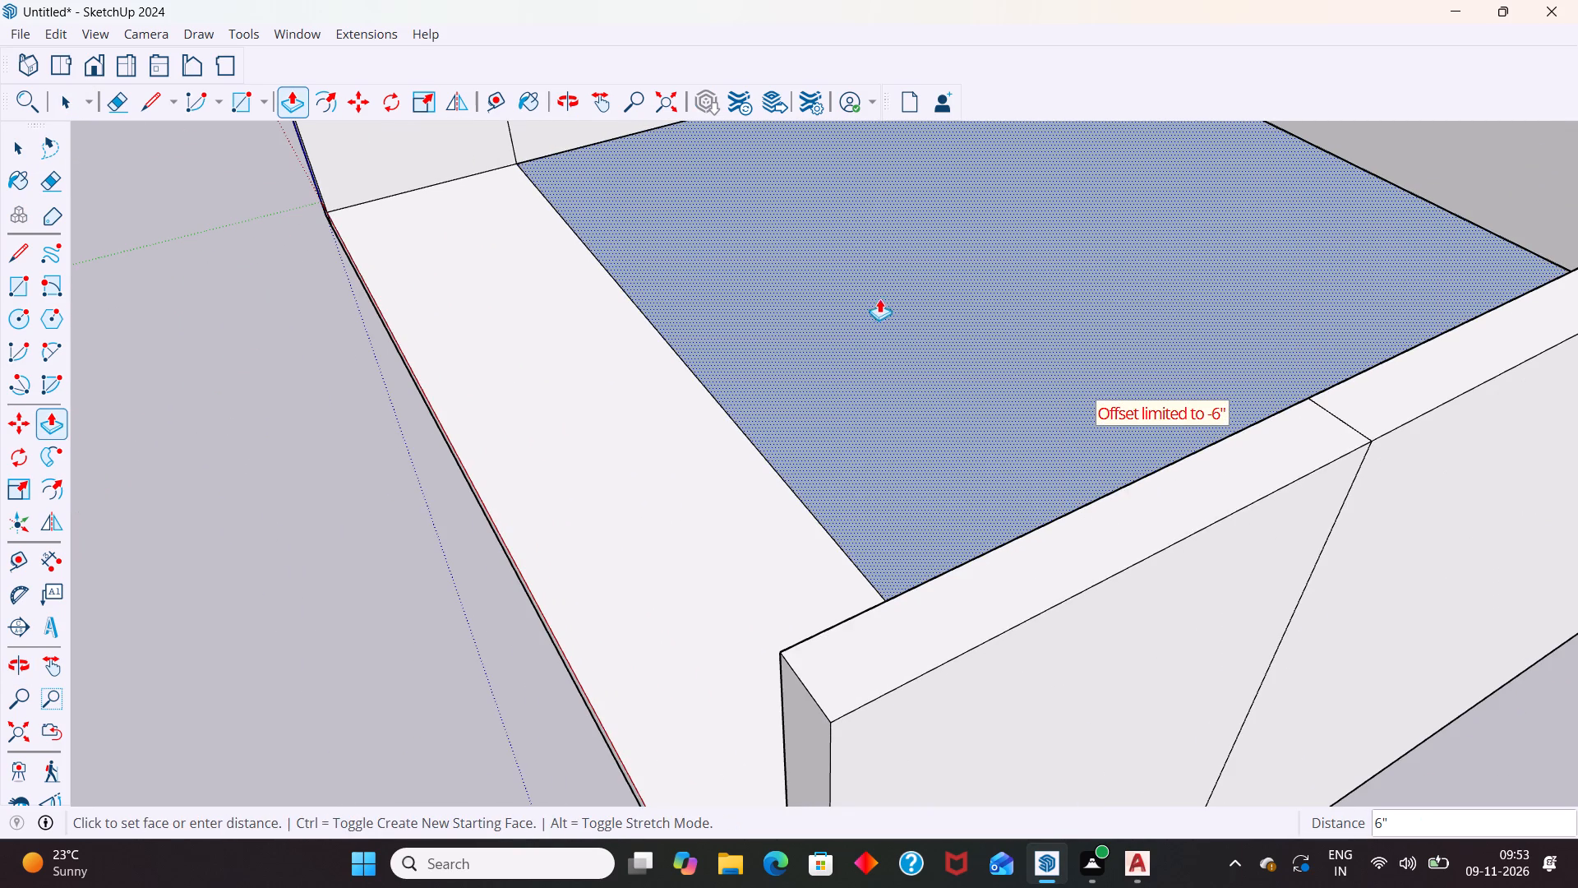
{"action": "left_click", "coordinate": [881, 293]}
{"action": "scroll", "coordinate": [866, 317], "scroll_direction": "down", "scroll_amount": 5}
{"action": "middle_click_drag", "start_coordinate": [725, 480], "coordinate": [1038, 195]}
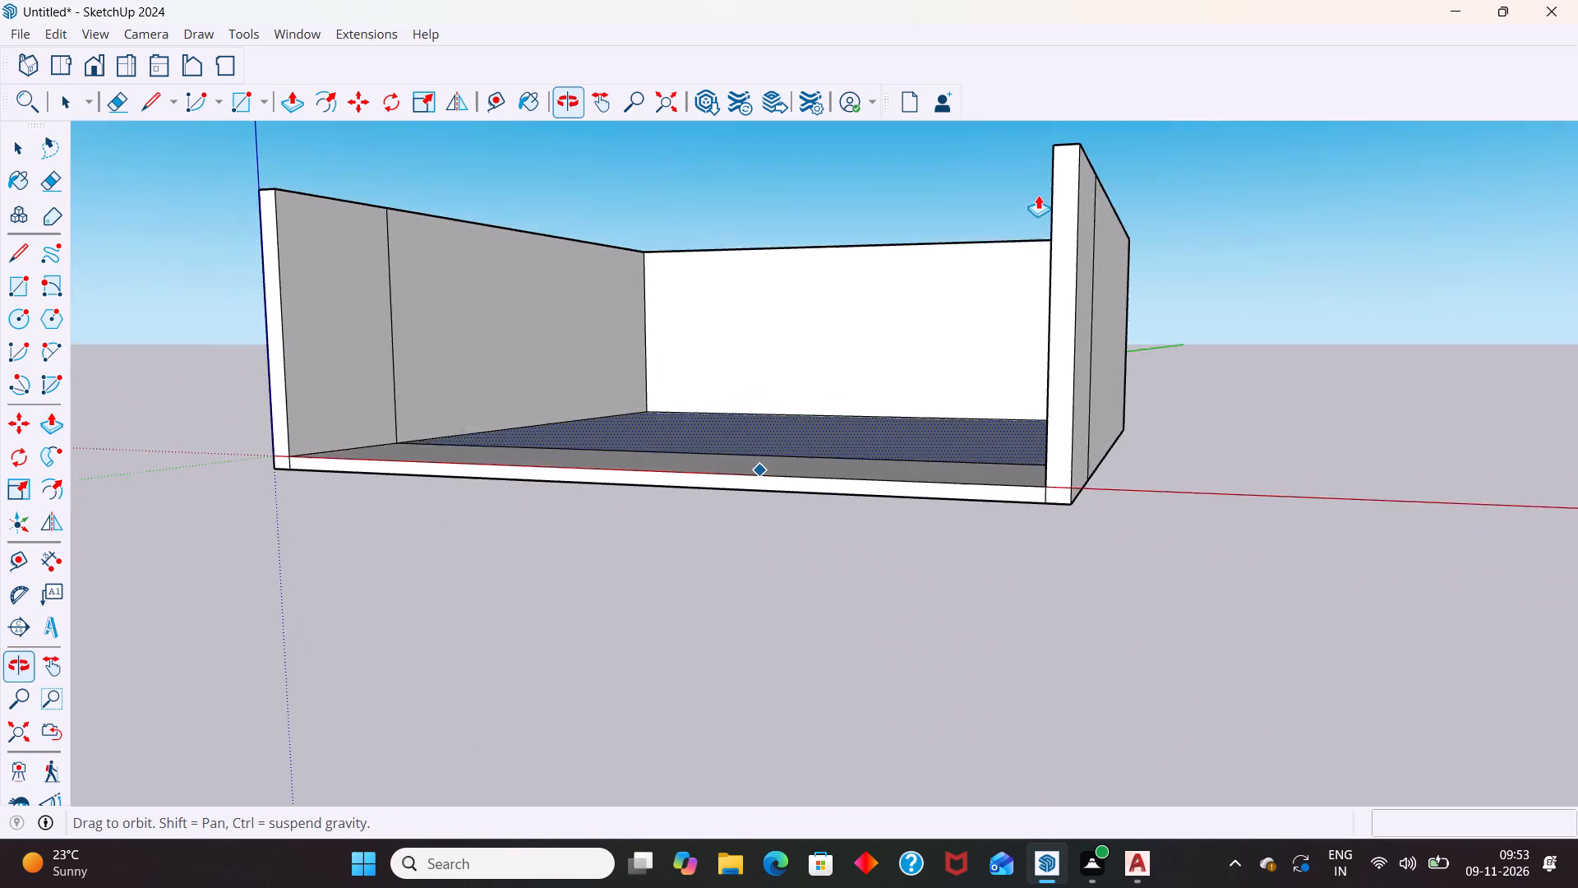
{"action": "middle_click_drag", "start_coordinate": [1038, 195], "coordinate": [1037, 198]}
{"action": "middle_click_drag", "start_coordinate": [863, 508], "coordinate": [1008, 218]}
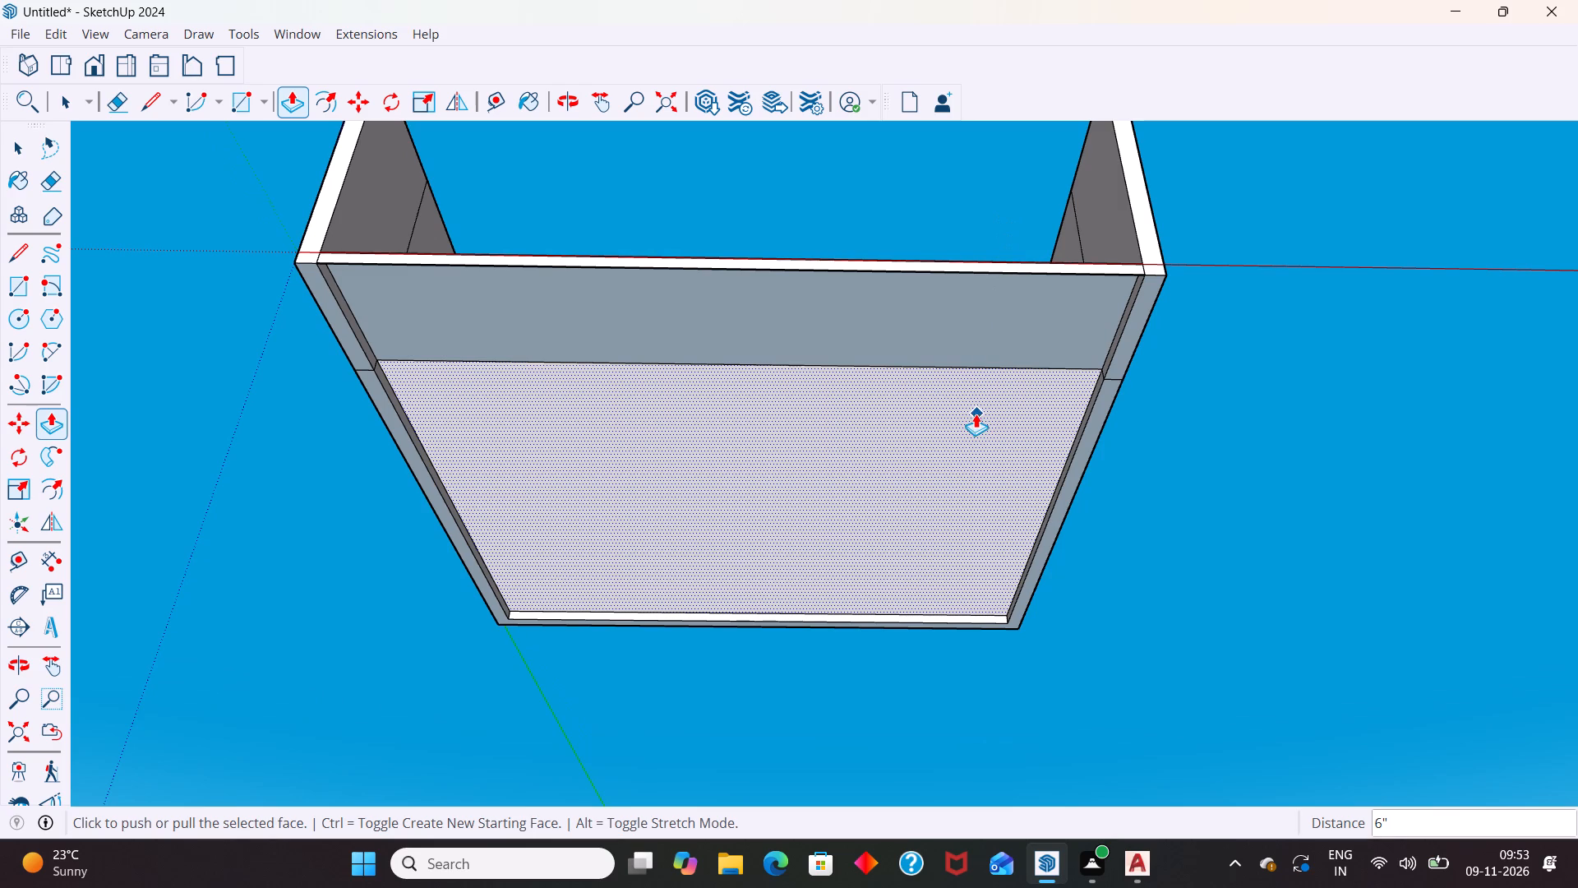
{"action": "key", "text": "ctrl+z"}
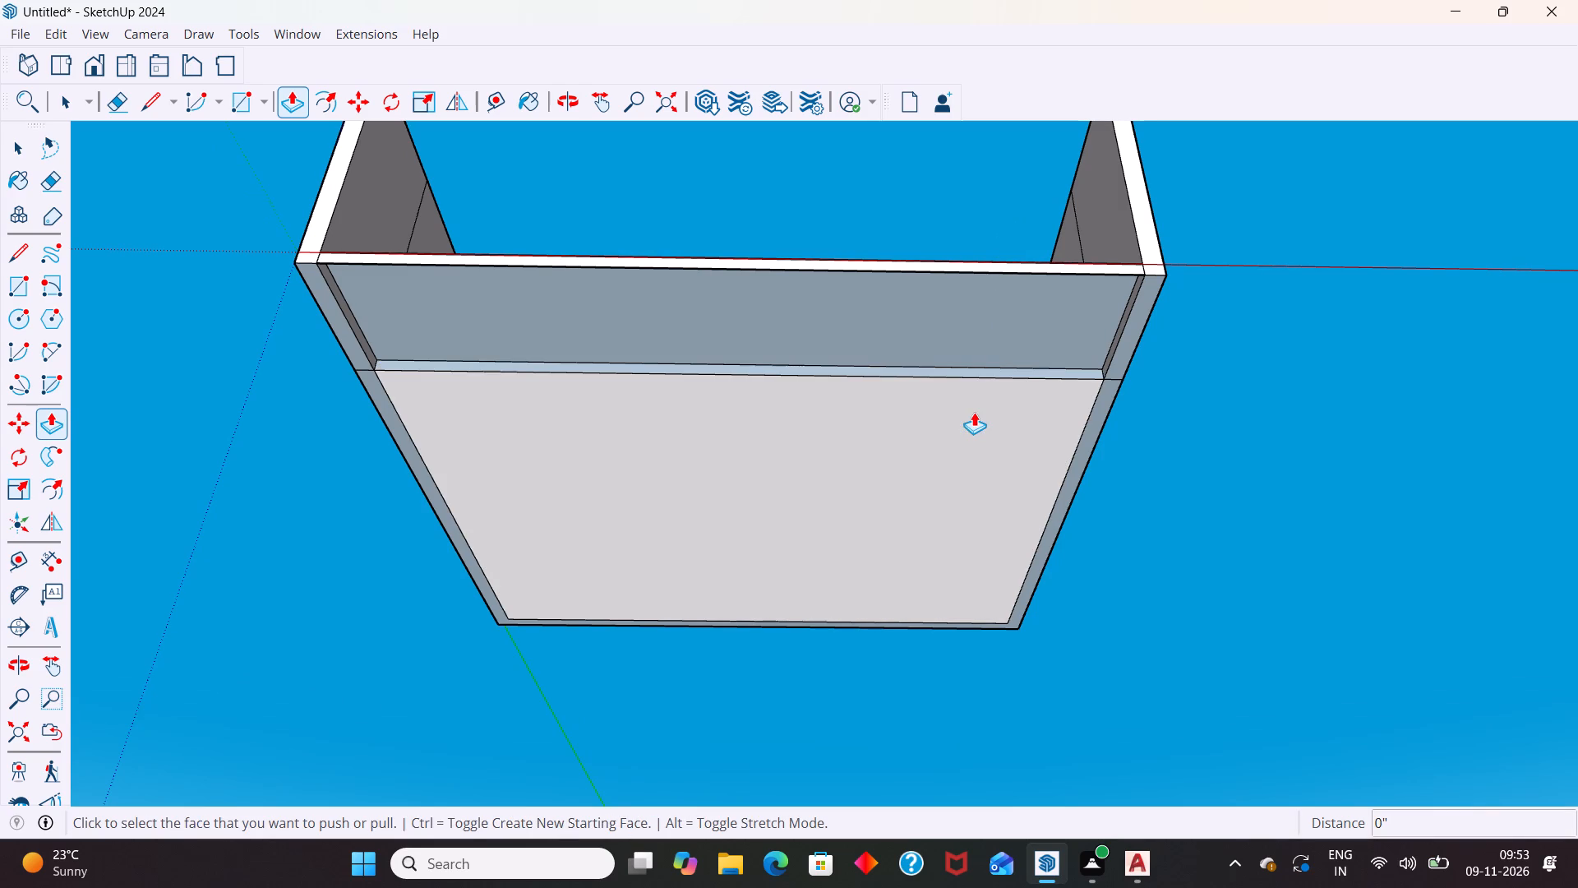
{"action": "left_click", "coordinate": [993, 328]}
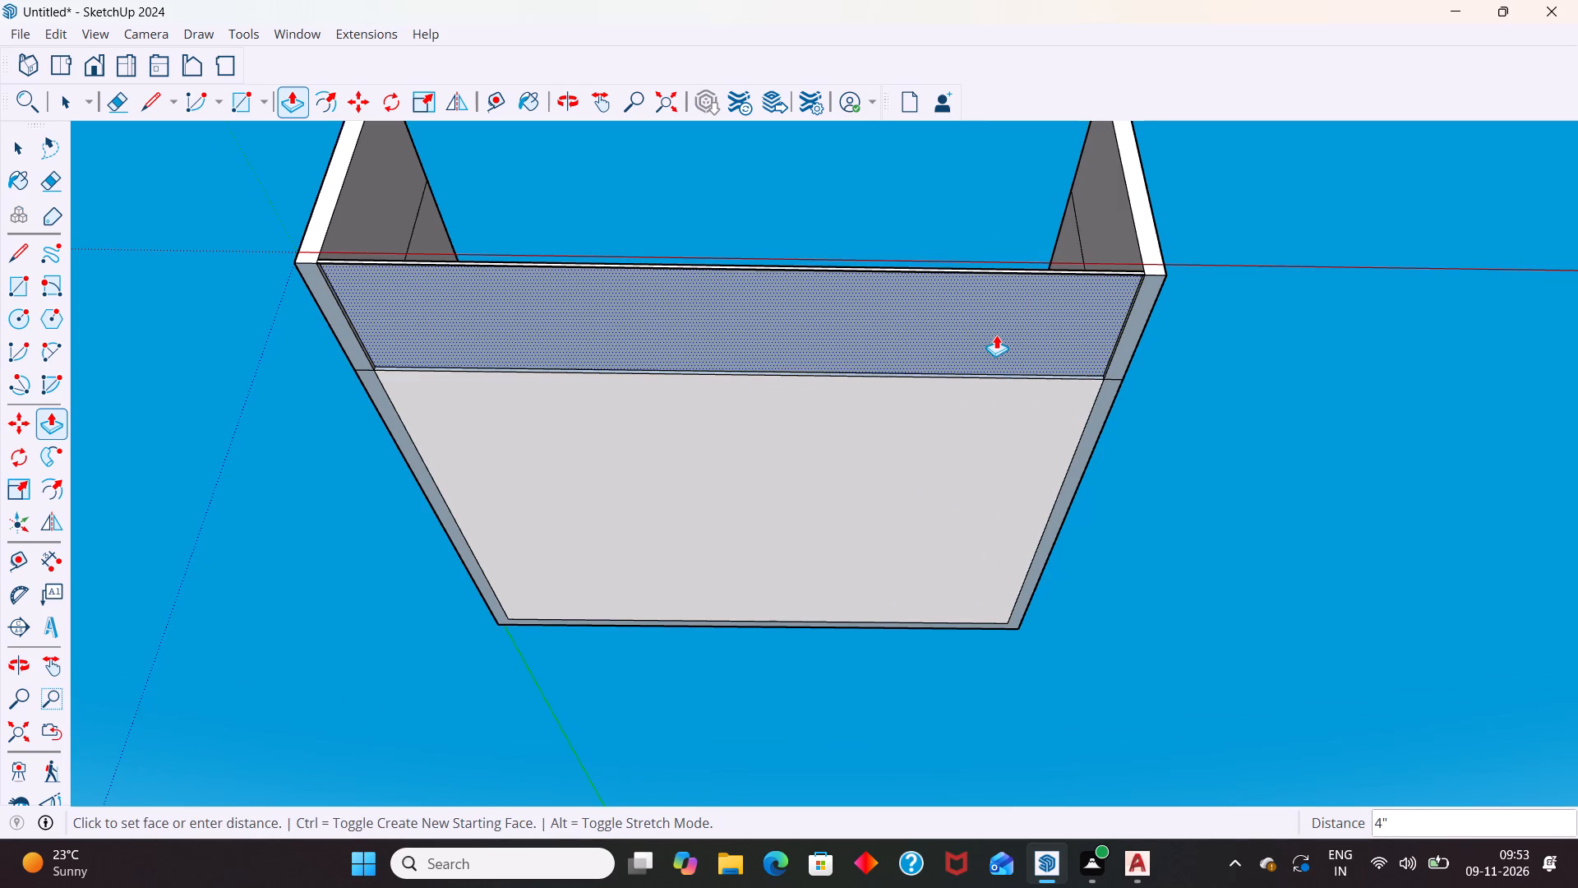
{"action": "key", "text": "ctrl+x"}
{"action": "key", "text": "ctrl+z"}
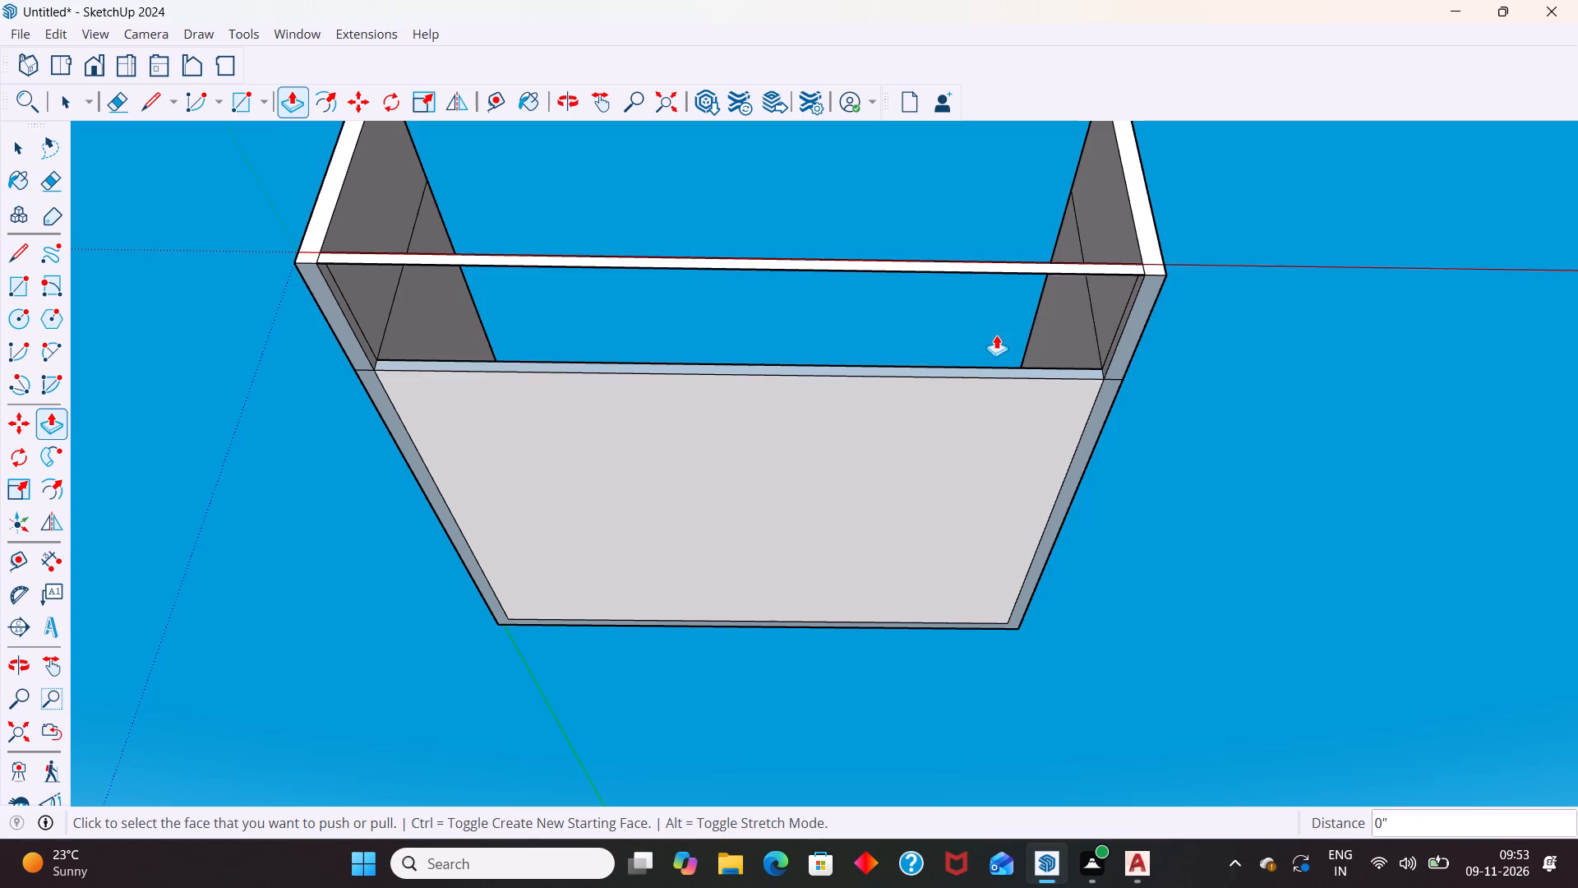
Undo the modelling steps, including the slab thickness, walls and wall outline, back to the plain floor rectangle.
{"action": "key", "text": "ctrl+z"}
{"action": "key", "text": "ctrl+z"}
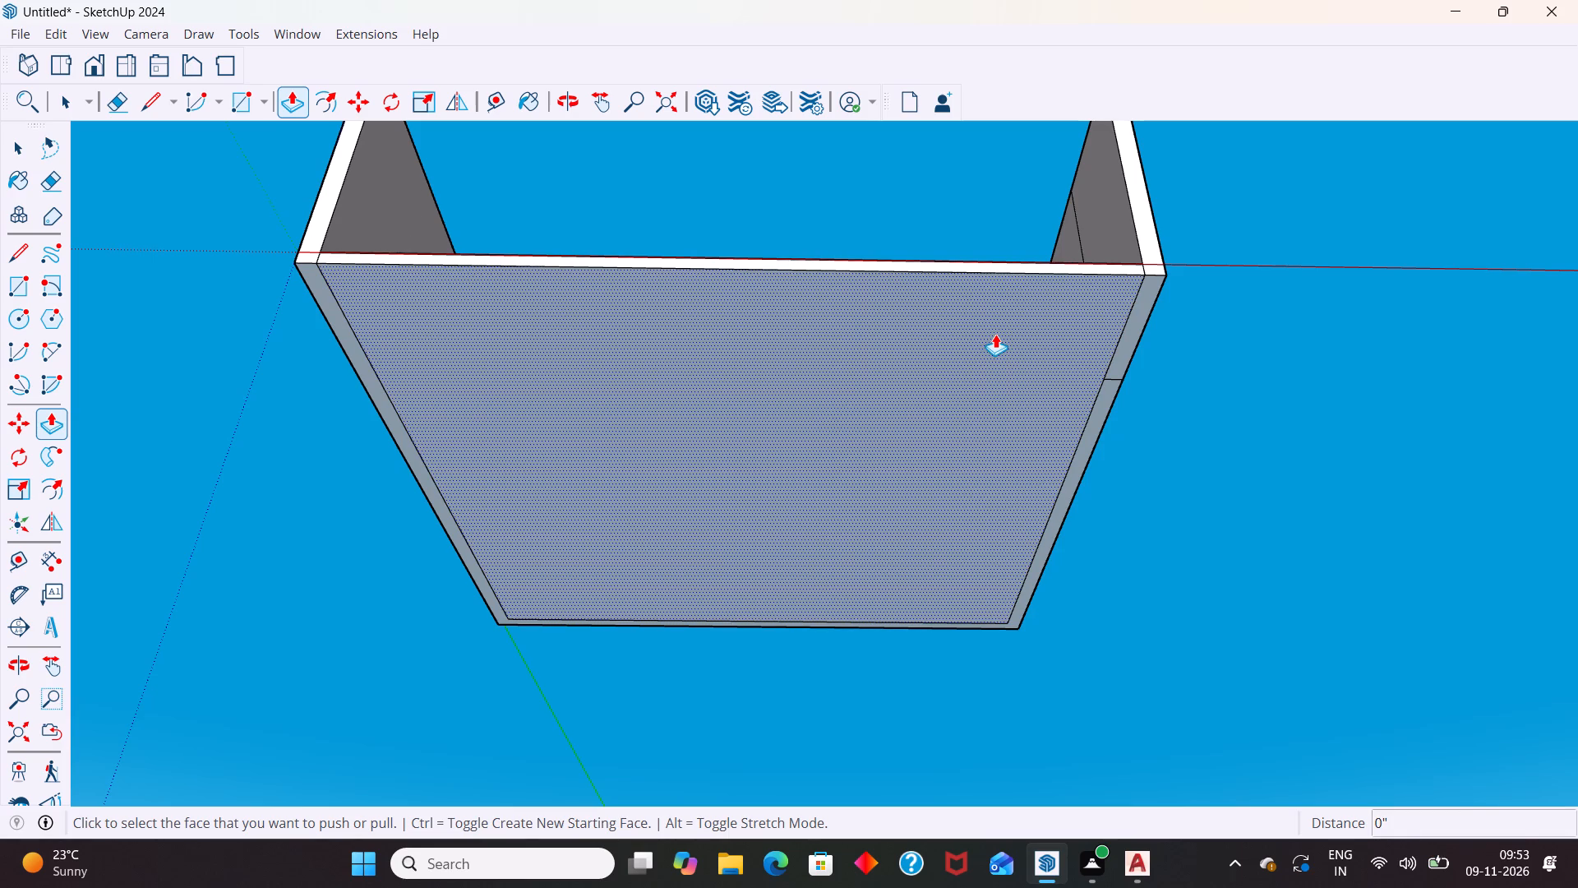
{"action": "key", "text": "ctrl+z"}
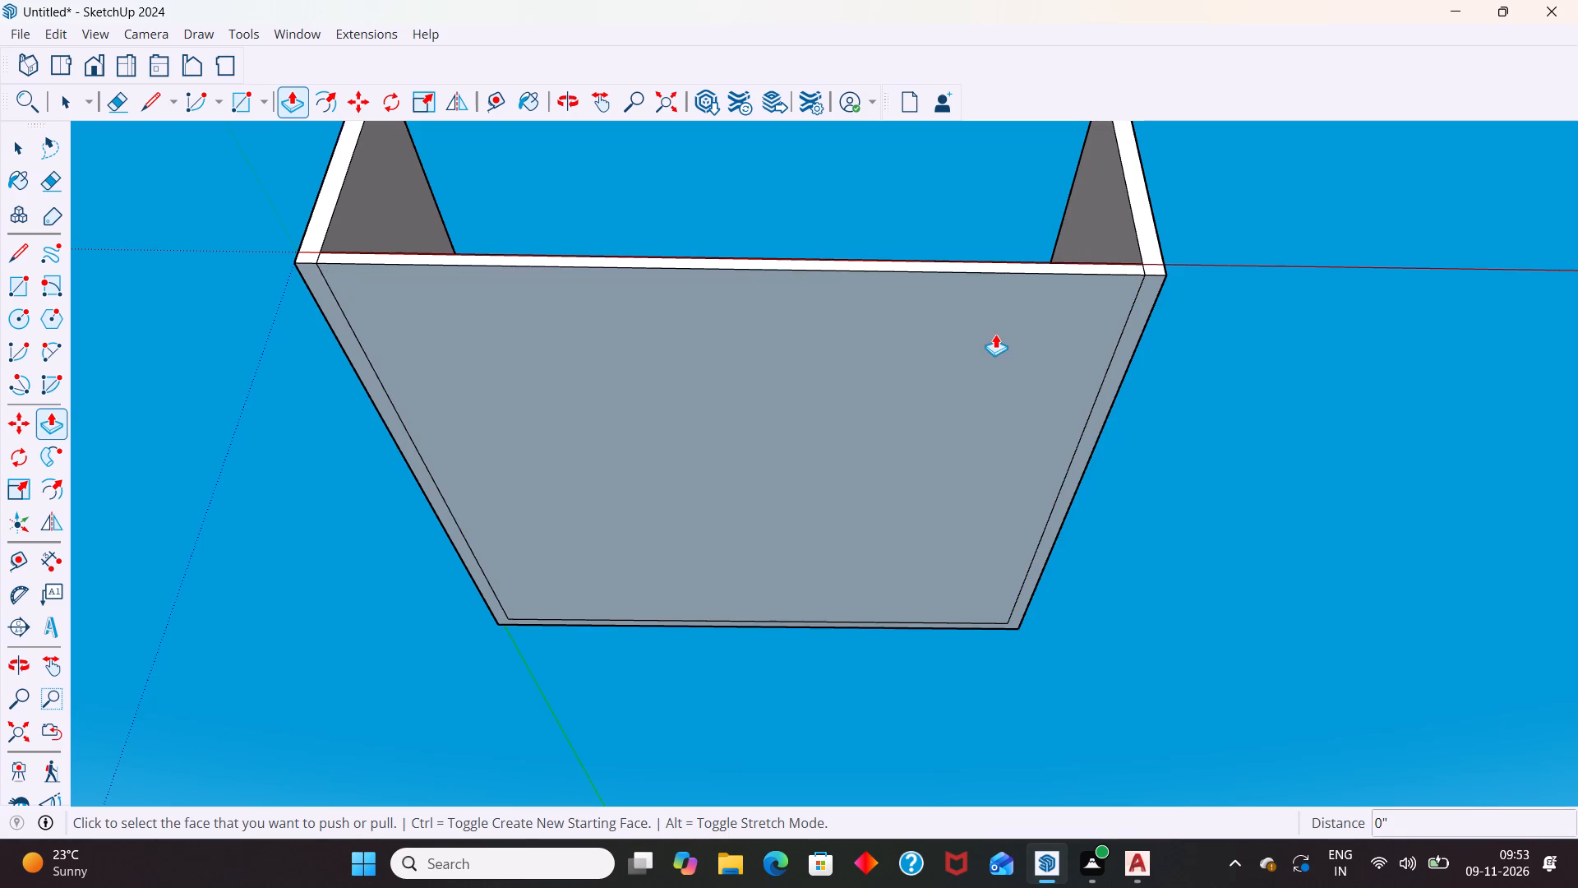
{"action": "key", "text": "ctrl+z"}
{"action": "key", "text": "ctrl+z"}
{"action": "key", "text": "ctrl+z"}
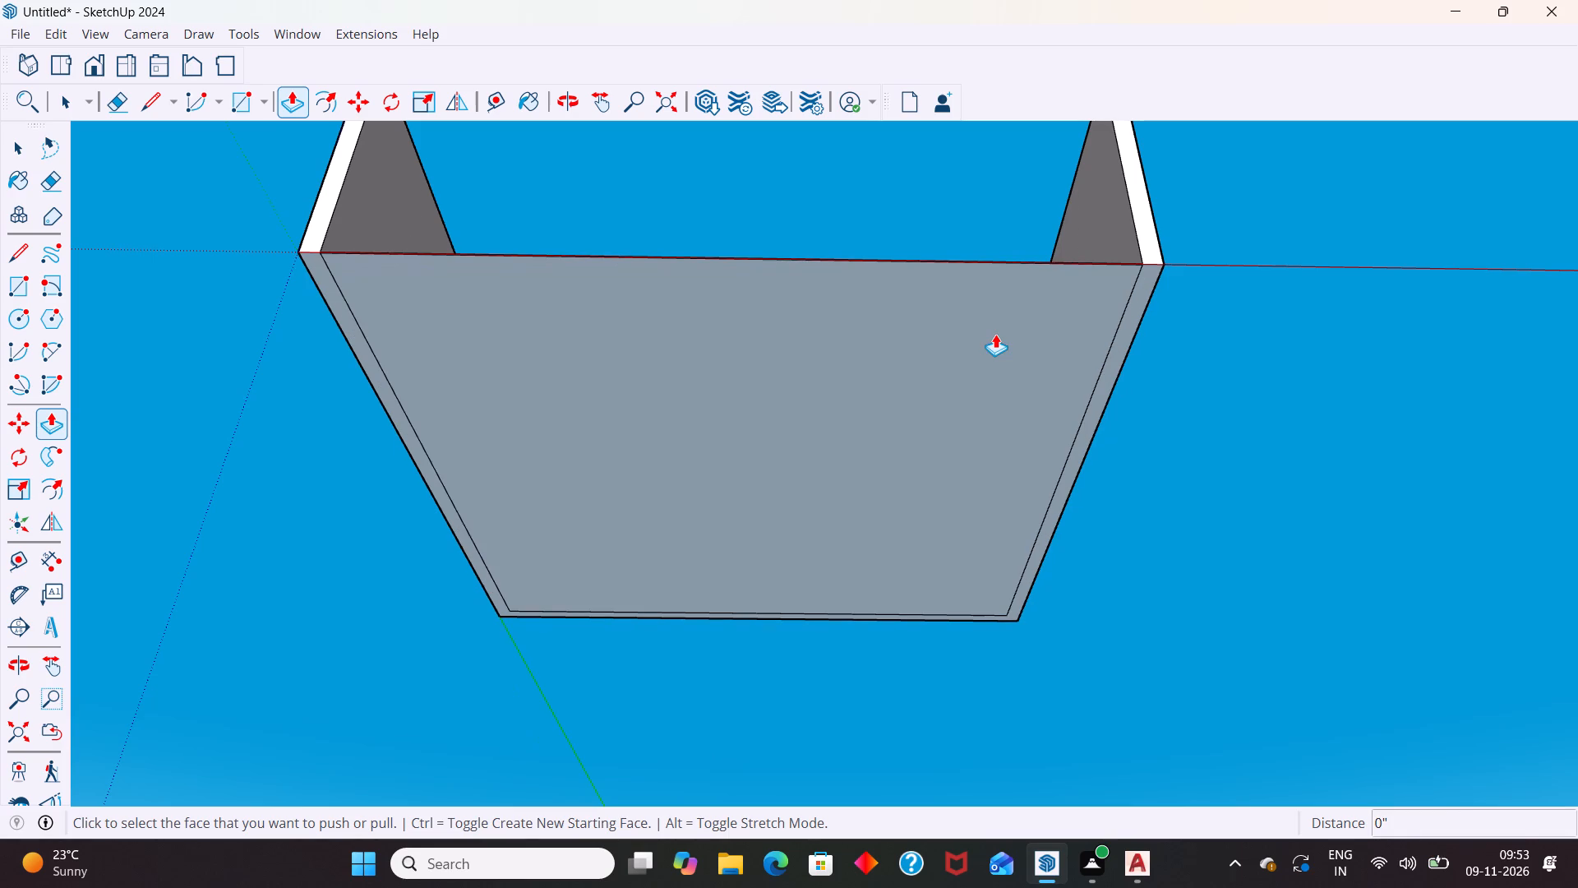
{"action": "key", "text": "ctrl+z"}
{"action": "key", "text": "ctrl+z"}
{"action": "key", "text": "ctrl+z"}
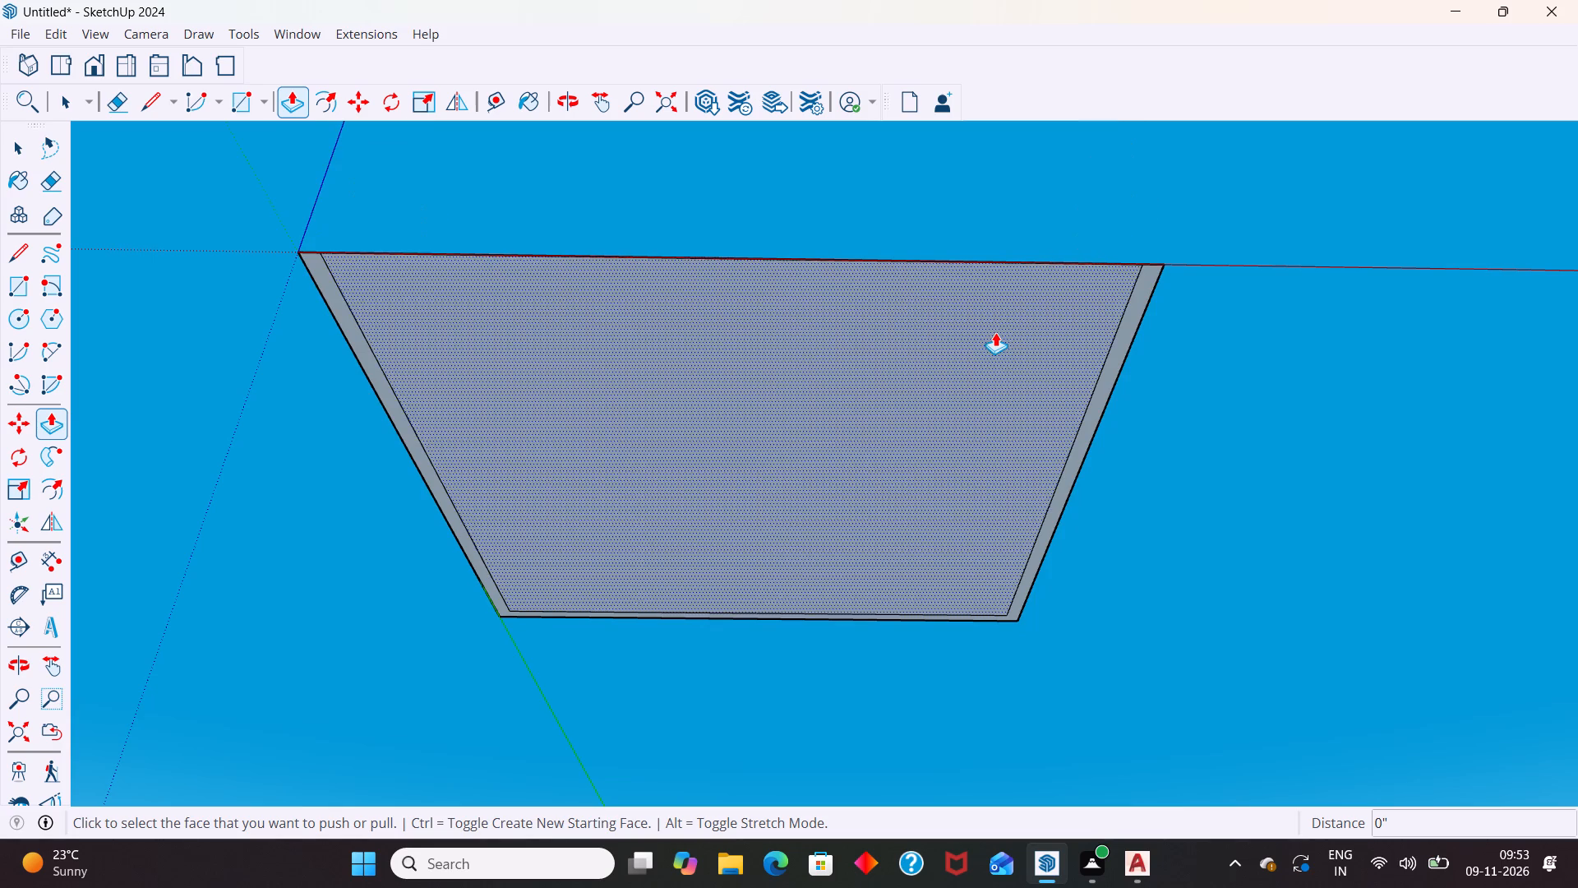
{"action": "key", "text": "ctrl+z"}
{"action": "key", "text": "space"}
Select the whole remaining floor rectangle and delete it to leave the model empty.
{"action": "scroll", "coordinate": [945, 321], "scroll_direction": "down", "scroll_amount": 7}
{"action": "middle_click_drag", "start_coordinate": [911, 331], "coordinate": [846, 642]}
{"action": "scroll", "coordinate": [881, 400], "scroll_direction": "down", "scroll_amount": 6}
{"action": "middle_click_drag", "start_coordinate": [865, 456], "coordinate": [876, 534]}
{"action": "scroll", "coordinate": [910, 391], "scroll_direction": "up", "scroll_amount": 4}
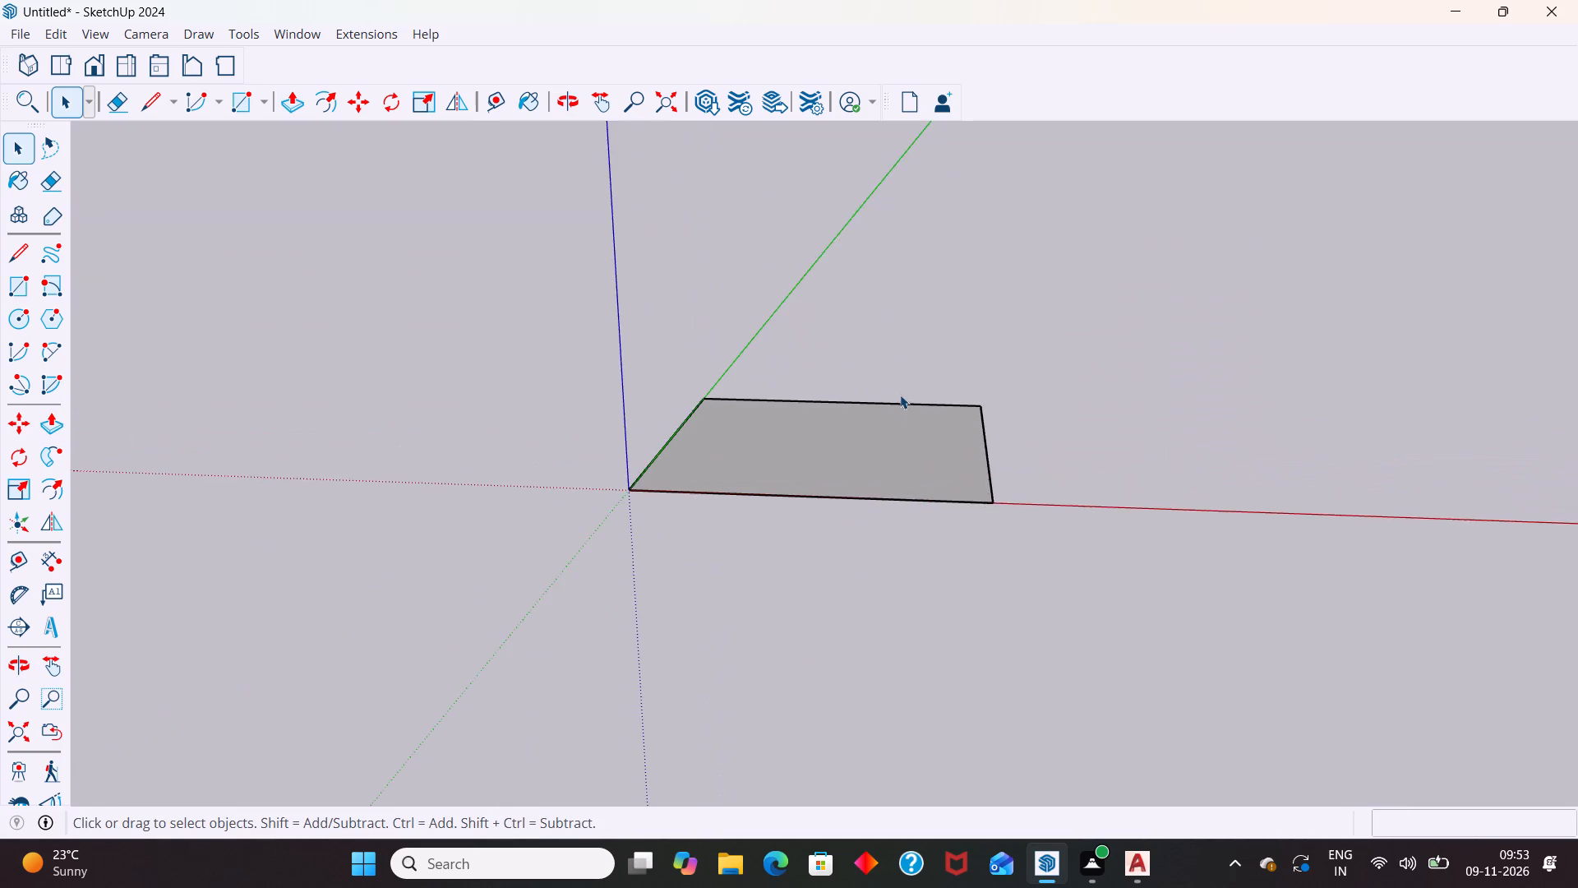
{"action": "scroll", "coordinate": [900, 395], "scroll_direction": "up", "scroll_amount": 4}
{"action": "left_click_drag", "start_coordinate": [474, 298], "coordinate": [1112, 670]}
{"action": "key", "text": "Delete"}
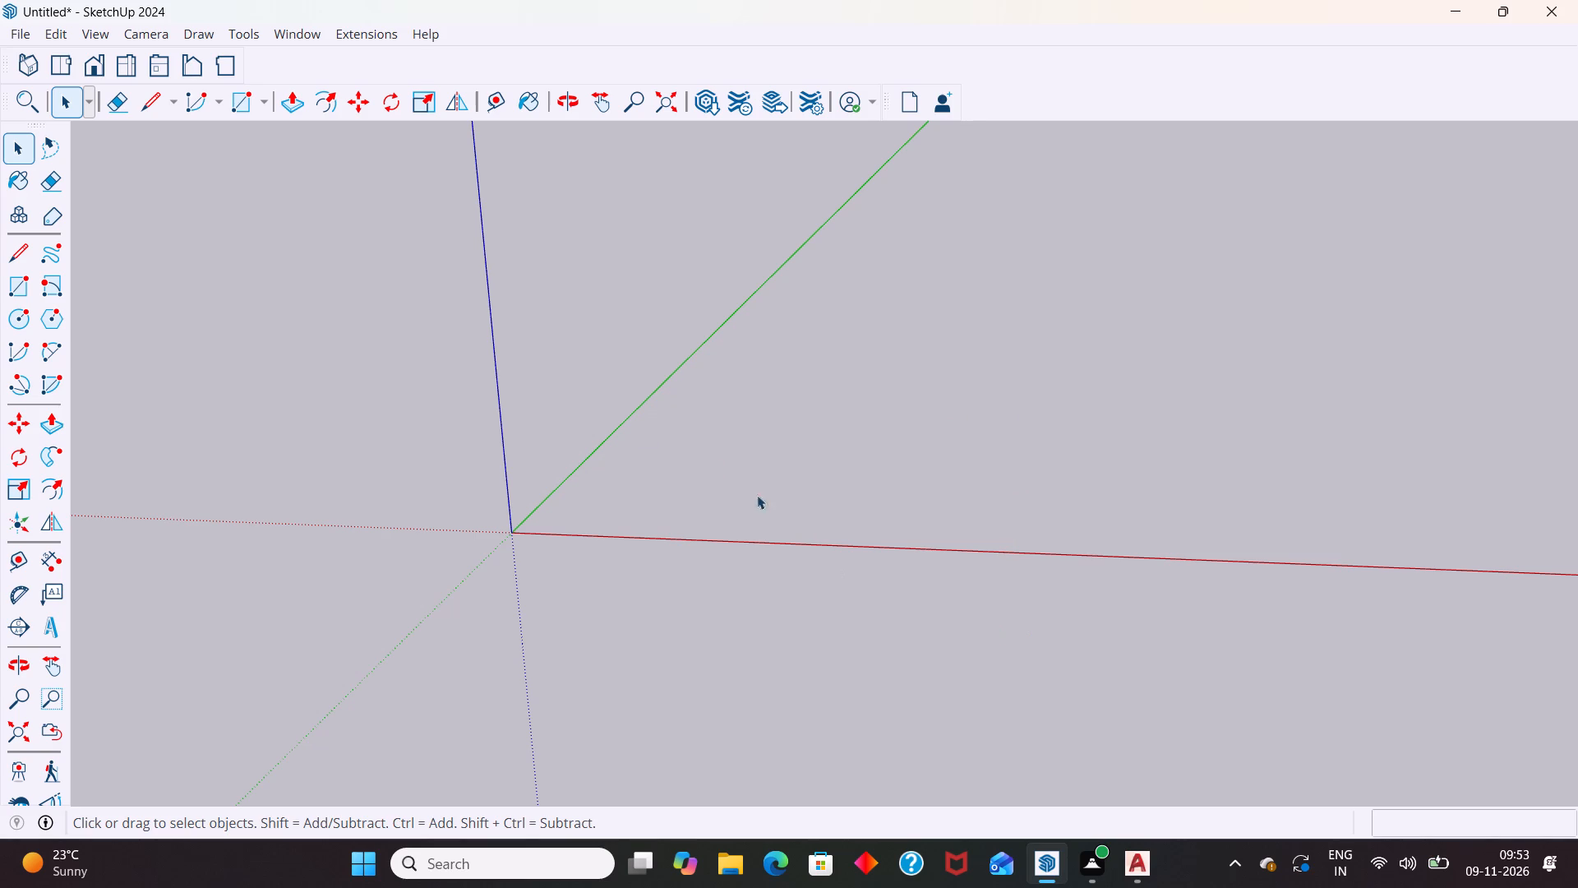
Import the AutoCAD drawing EXTERIOR2(FOR STUDENTS)-1 from the Downloads folder and dismiss the import results.
{"action": "left_click", "coordinate": [30, 37]}
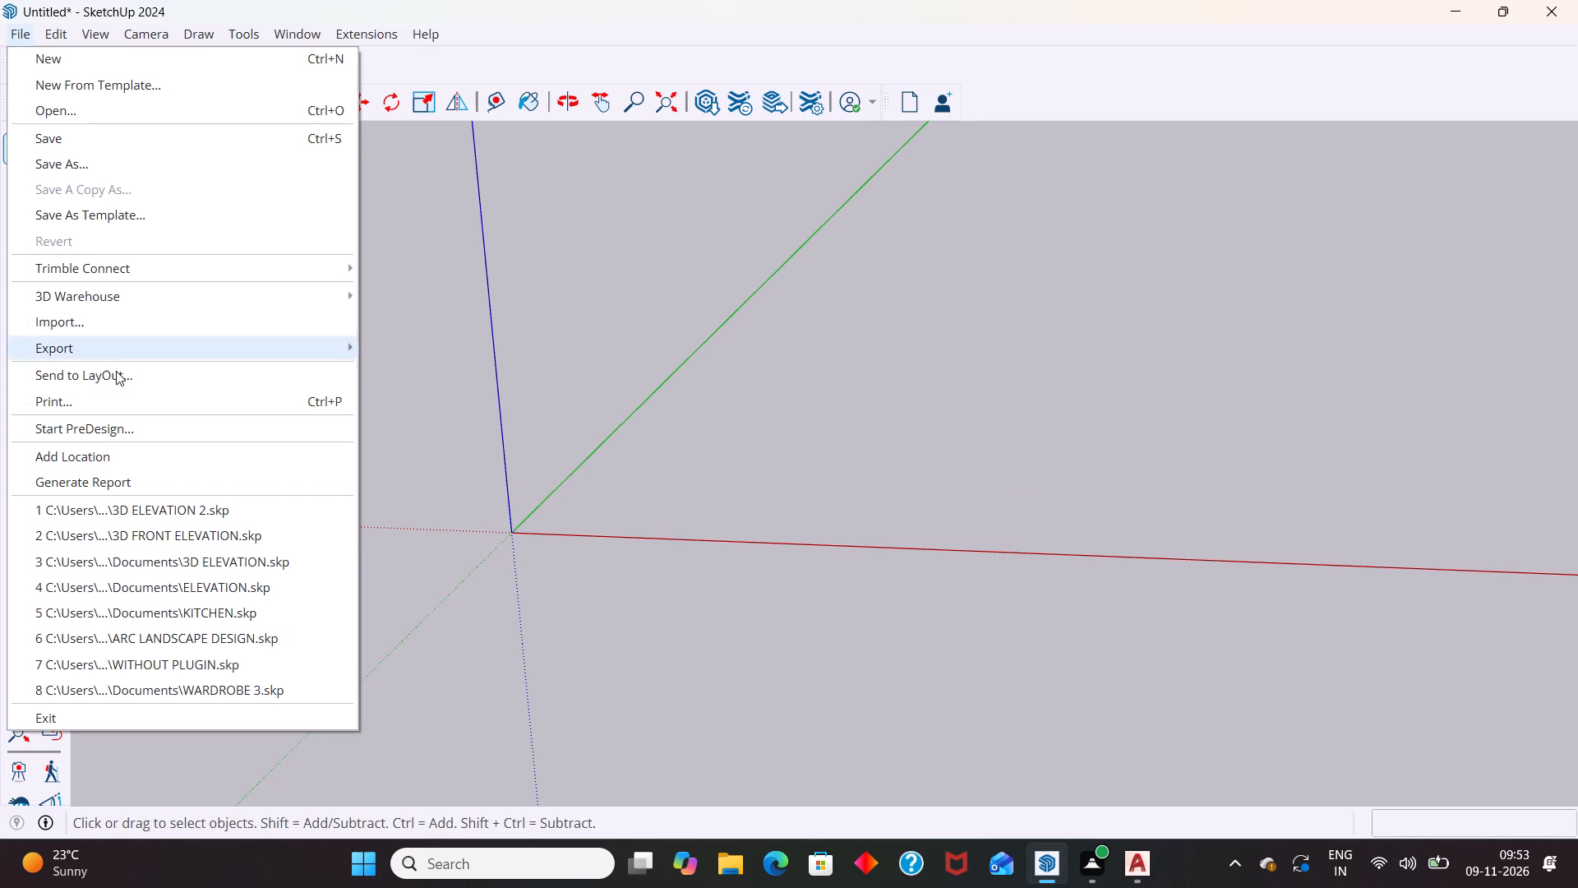
{"action": "left_click", "coordinate": [151, 331]}
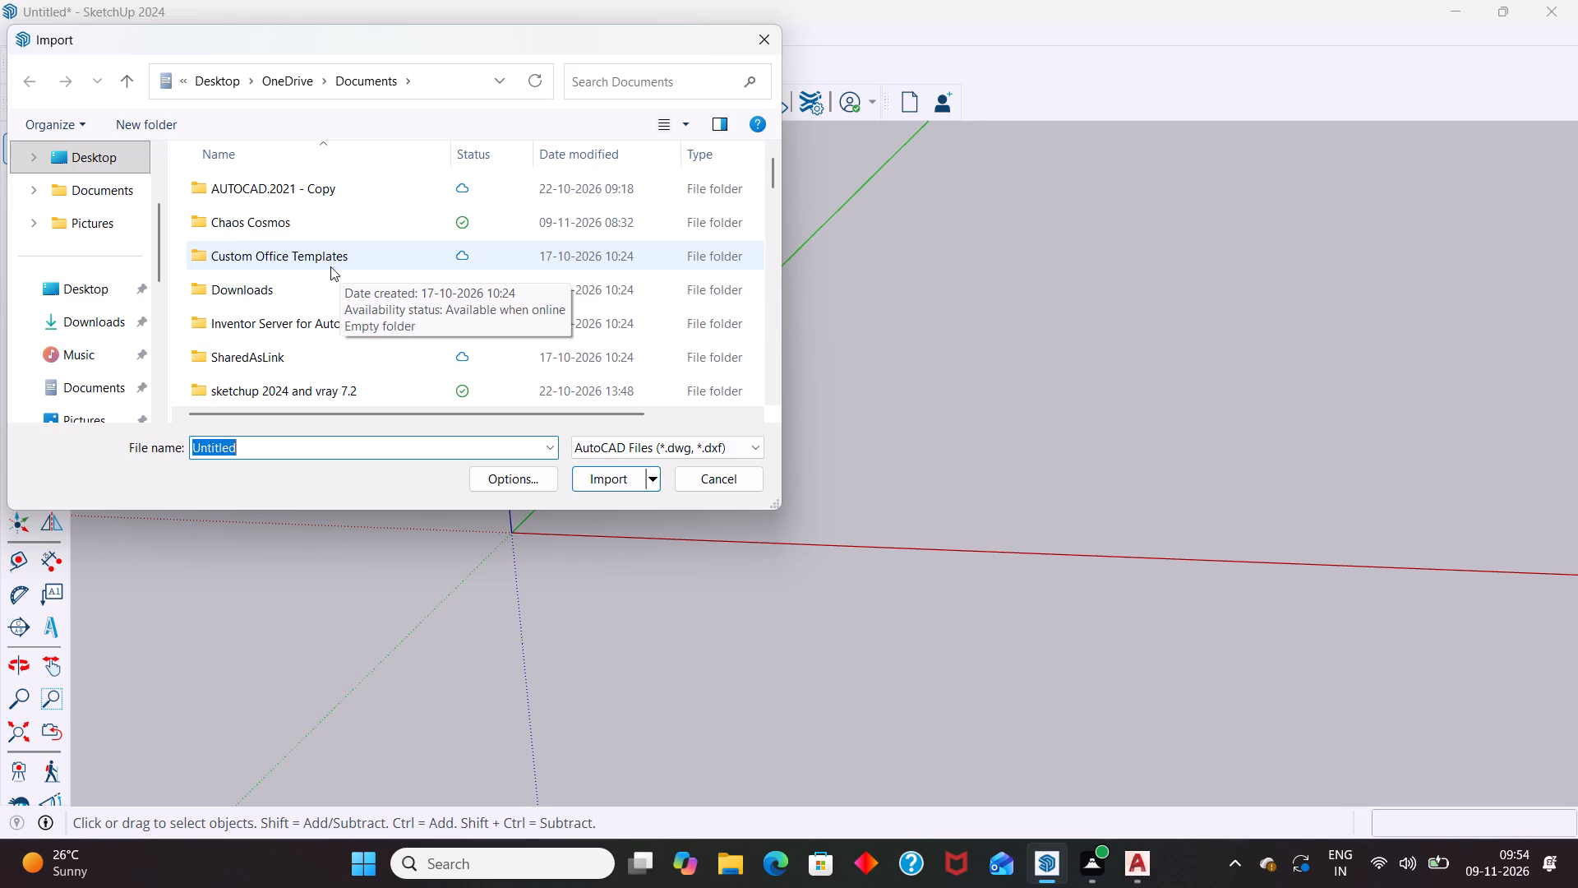
{"action": "left_click", "coordinate": [123, 329]}
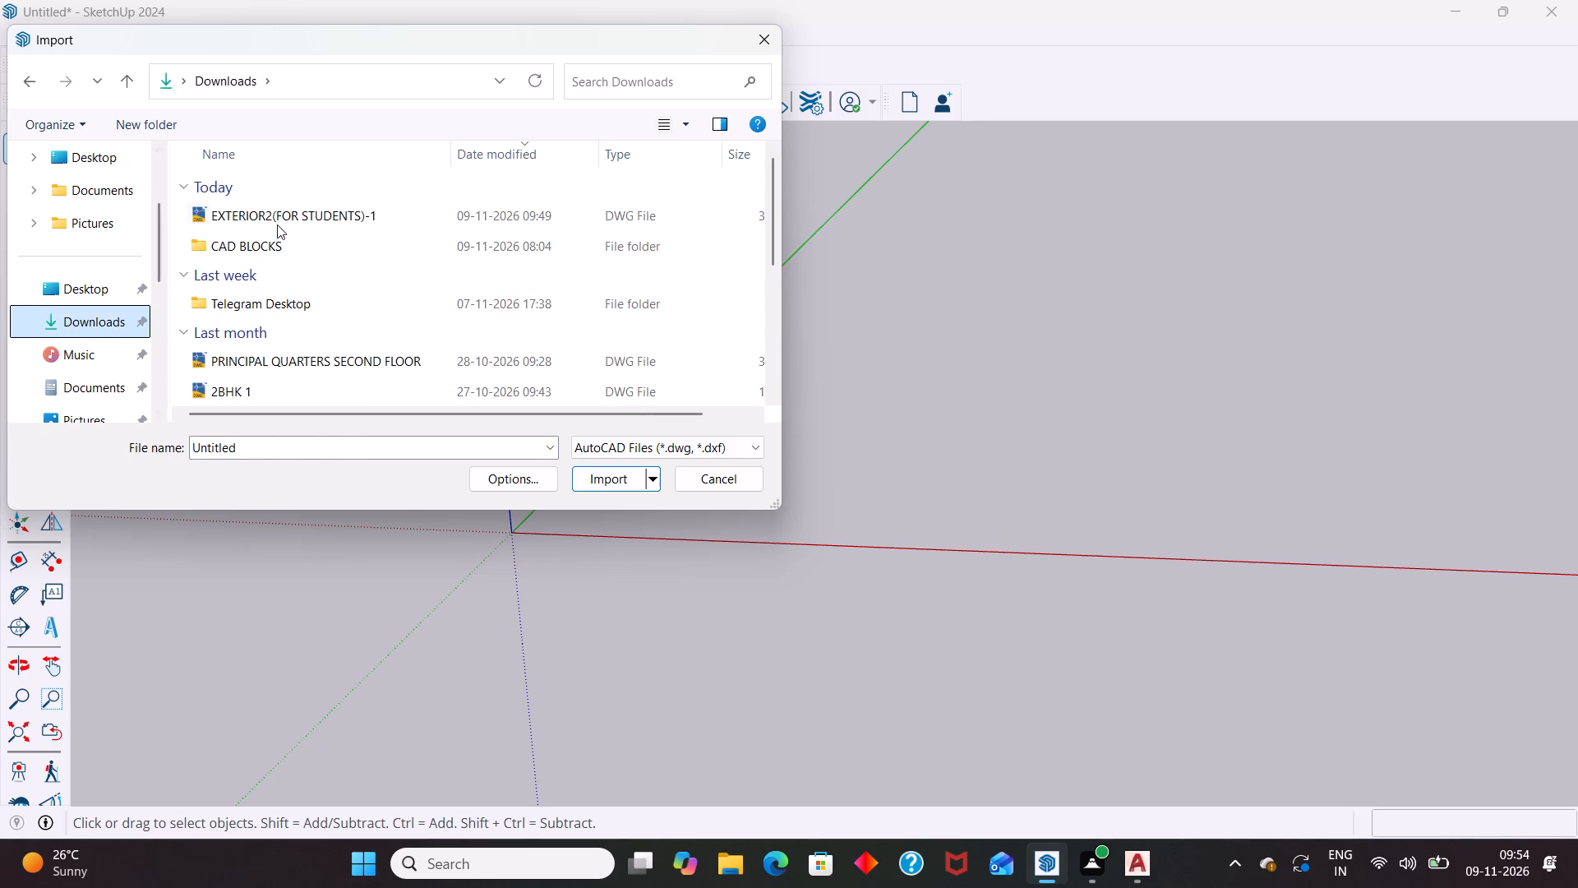
{"action": "left_click", "coordinate": [279, 224]}
{"action": "left_click", "coordinate": [616, 474]}
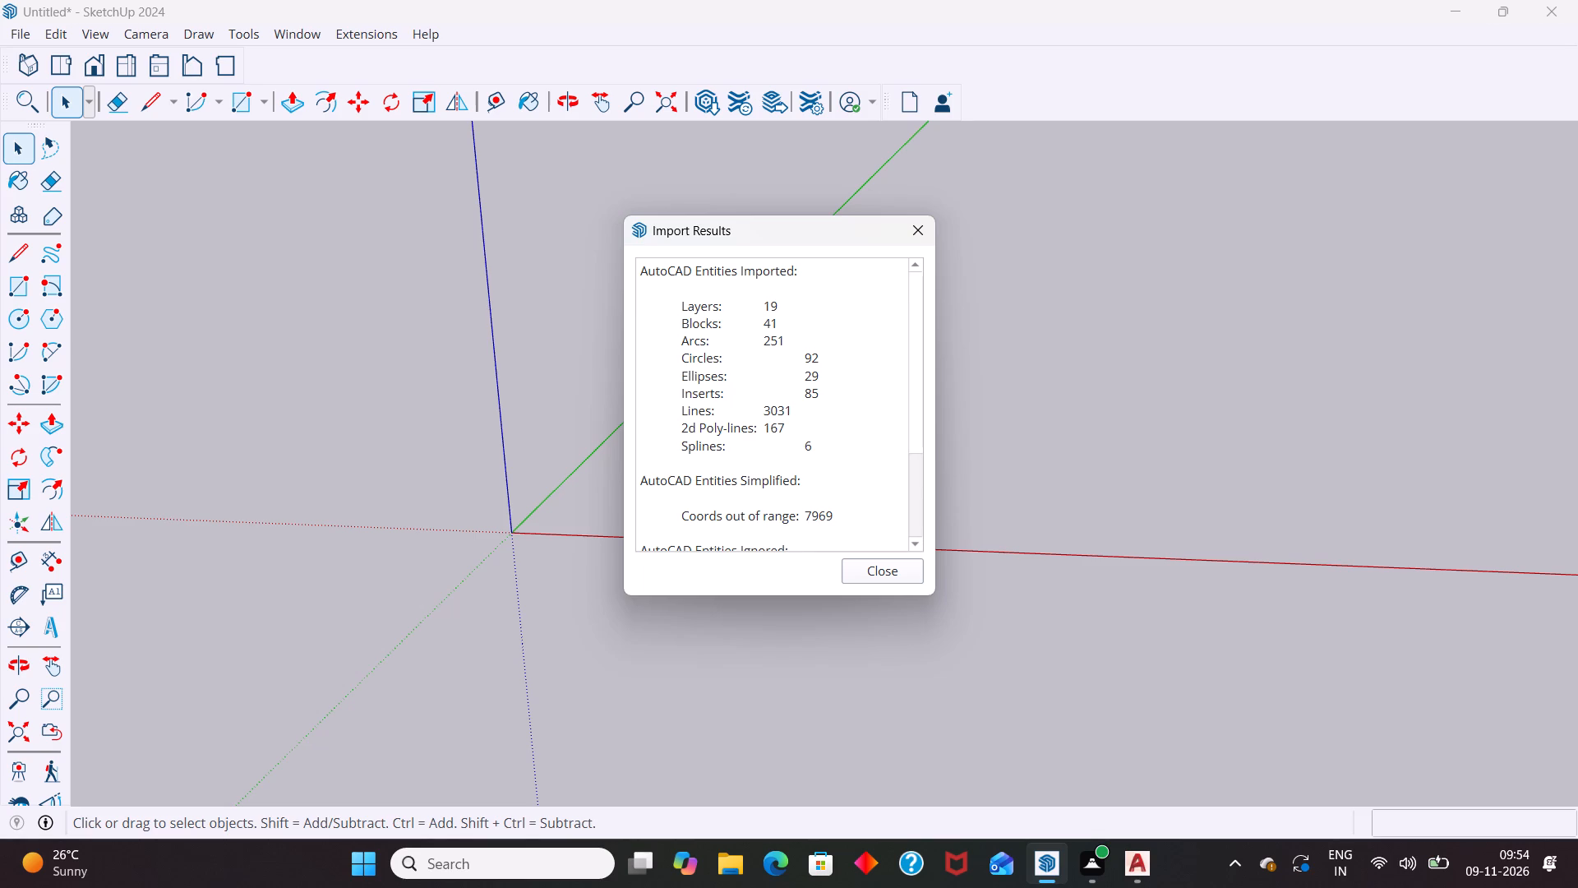
{"action": "left_click", "coordinate": [857, 570]}
Select the whole imported drawing component and explode it so the three floor plans can be handled separately.
{"action": "scroll", "coordinate": [1057, 388], "scroll_direction": "down", "scroll_amount": 5}
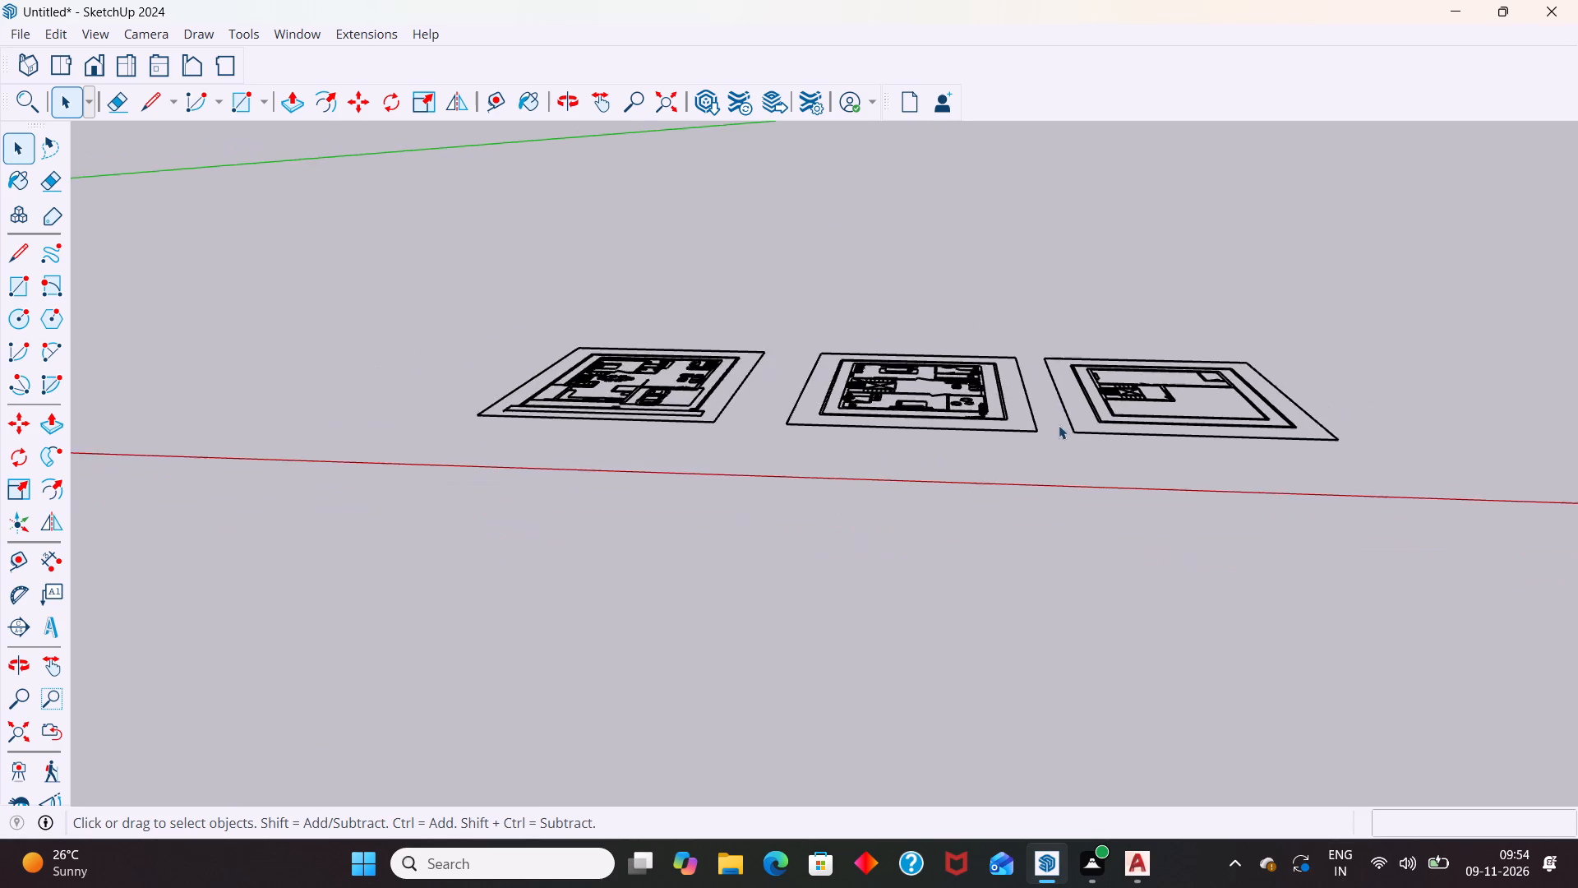
{"action": "scroll", "coordinate": [1059, 425], "scroll_direction": "down", "scroll_amount": 1}
{"action": "middle_click_drag", "start_coordinate": [922, 456], "coordinate": [979, 576]}
{"action": "scroll", "coordinate": [676, 432], "scroll_direction": "up", "scroll_amount": 6}
{"action": "scroll", "coordinate": [754, 461], "scroll_direction": "up", "scroll_amount": 3}
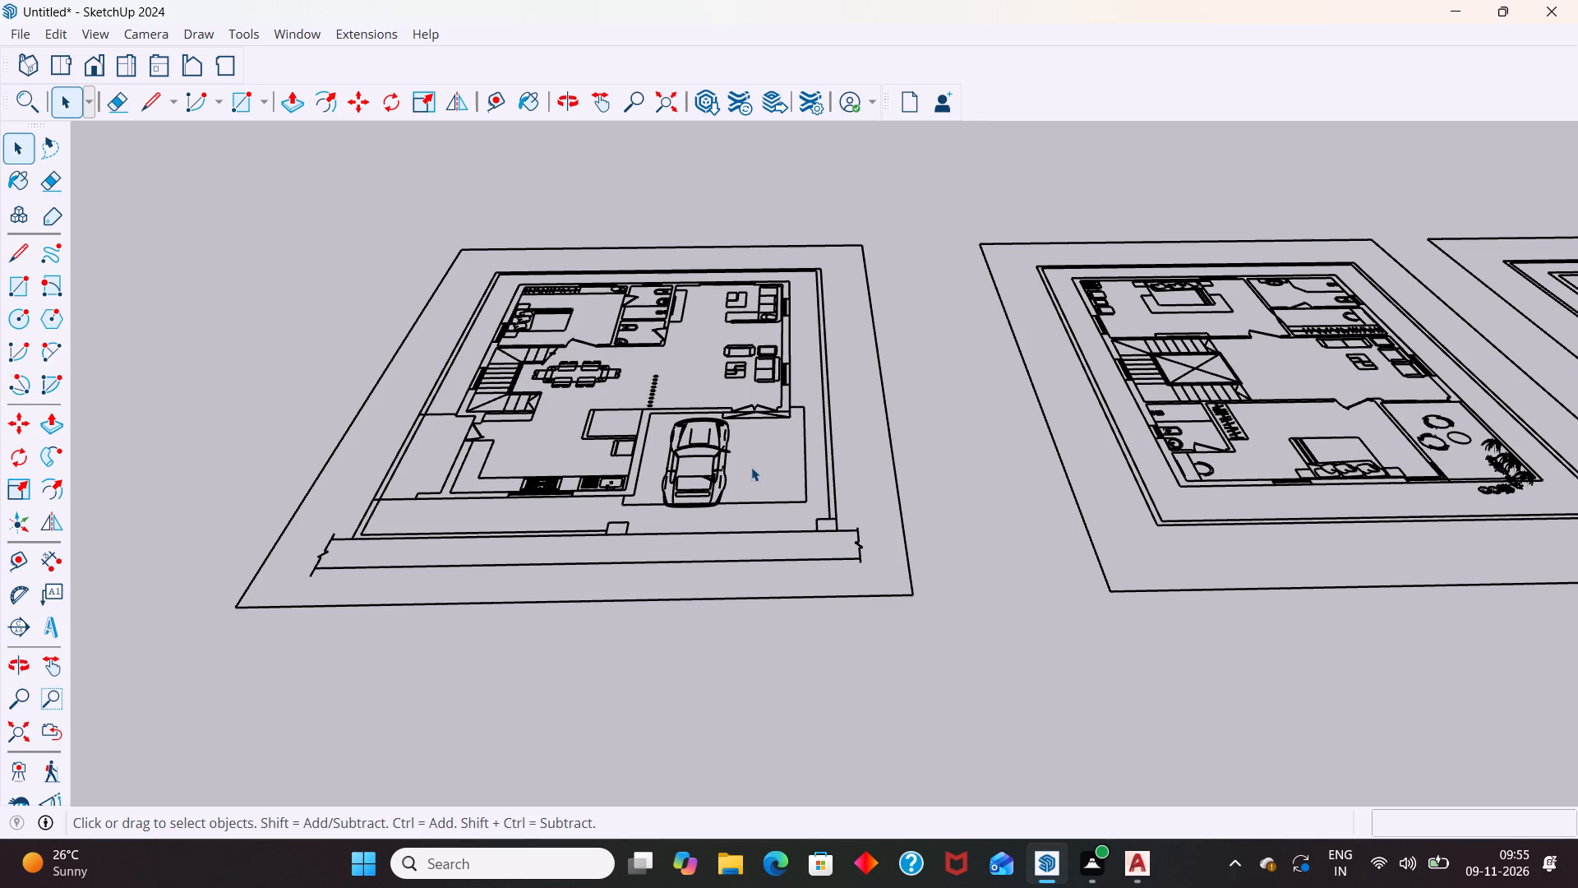
{"action": "left_click", "coordinate": [813, 597]}
{"action": "scroll", "coordinate": [828, 493], "scroll_direction": "down", "scroll_amount": 5}
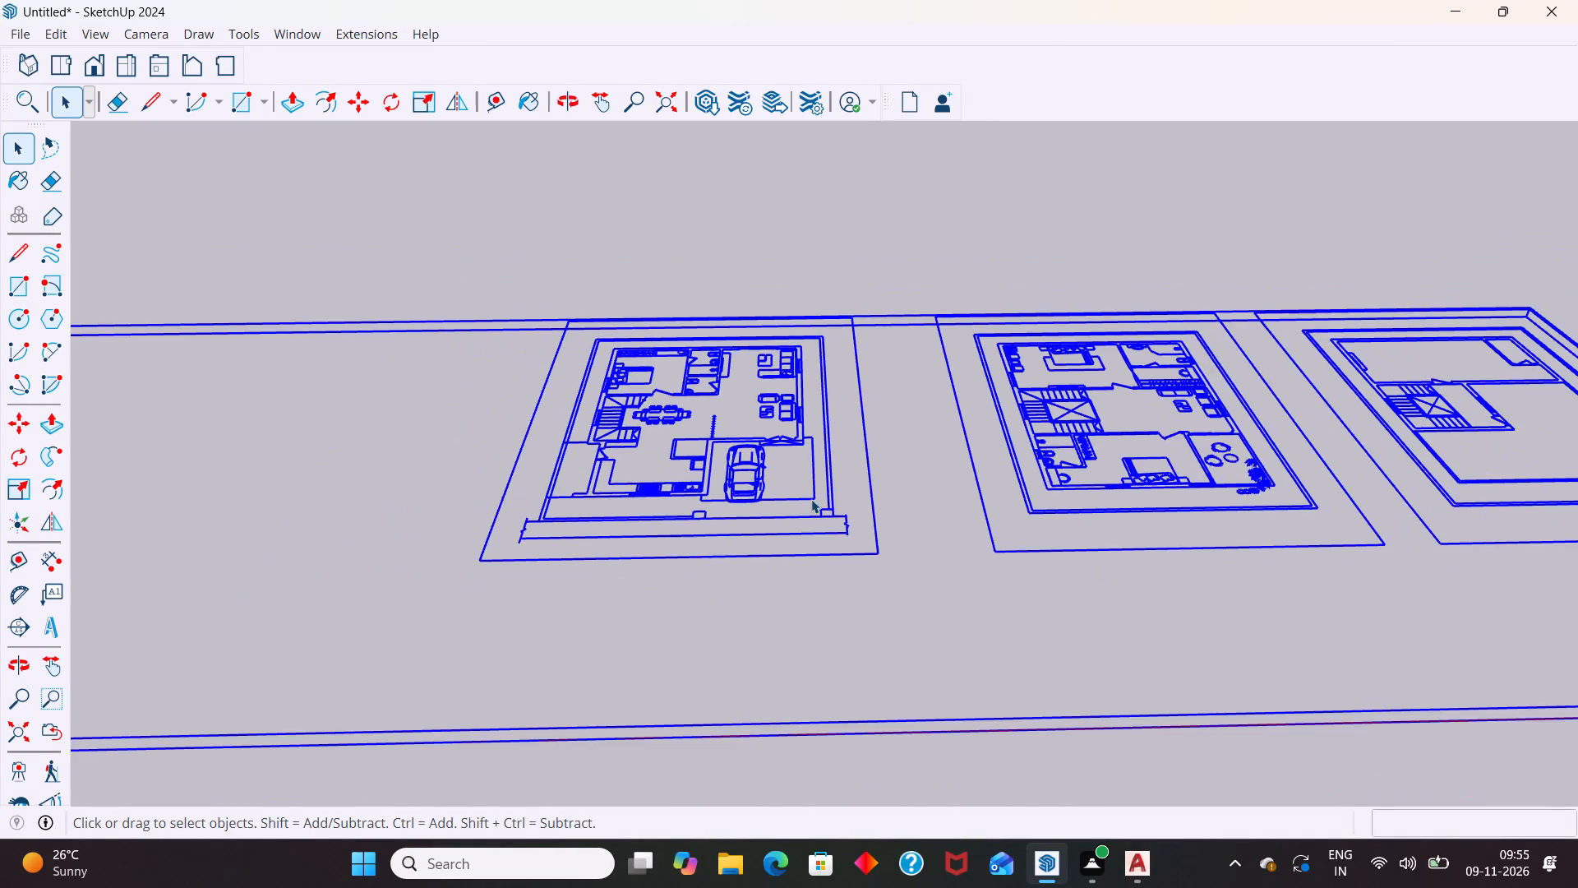
{"action": "scroll", "coordinate": [811, 500], "scroll_direction": "down", "scroll_amount": 5}
{"action": "scroll", "coordinate": [872, 469], "scroll_direction": "down", "scroll_amount": 12}
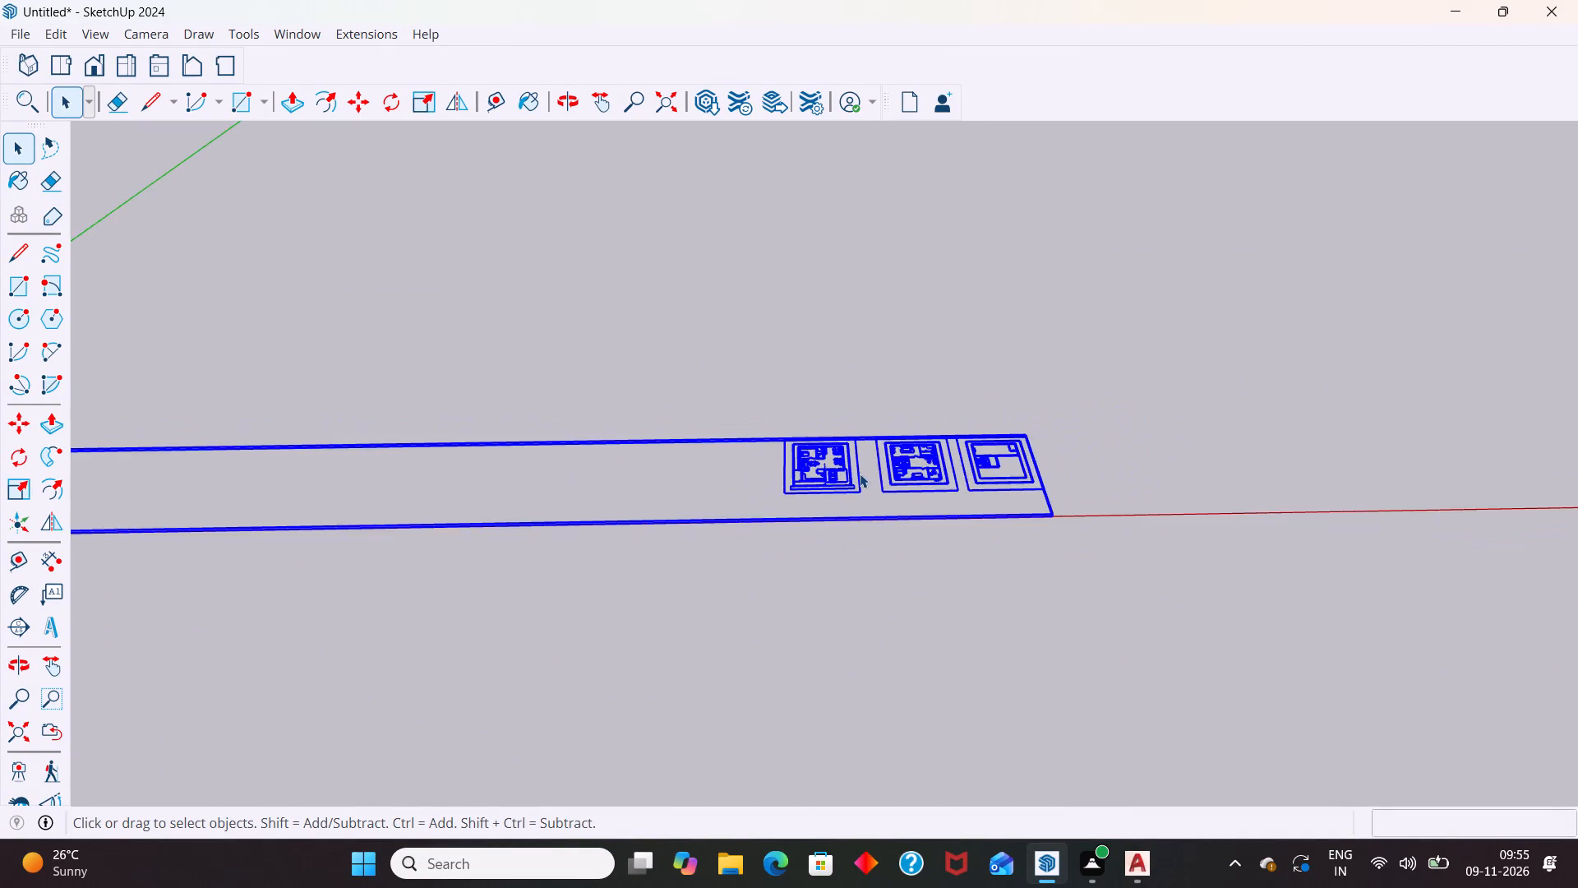
{"action": "scroll", "coordinate": [860, 474], "scroll_direction": "down", "scroll_amount": 6}
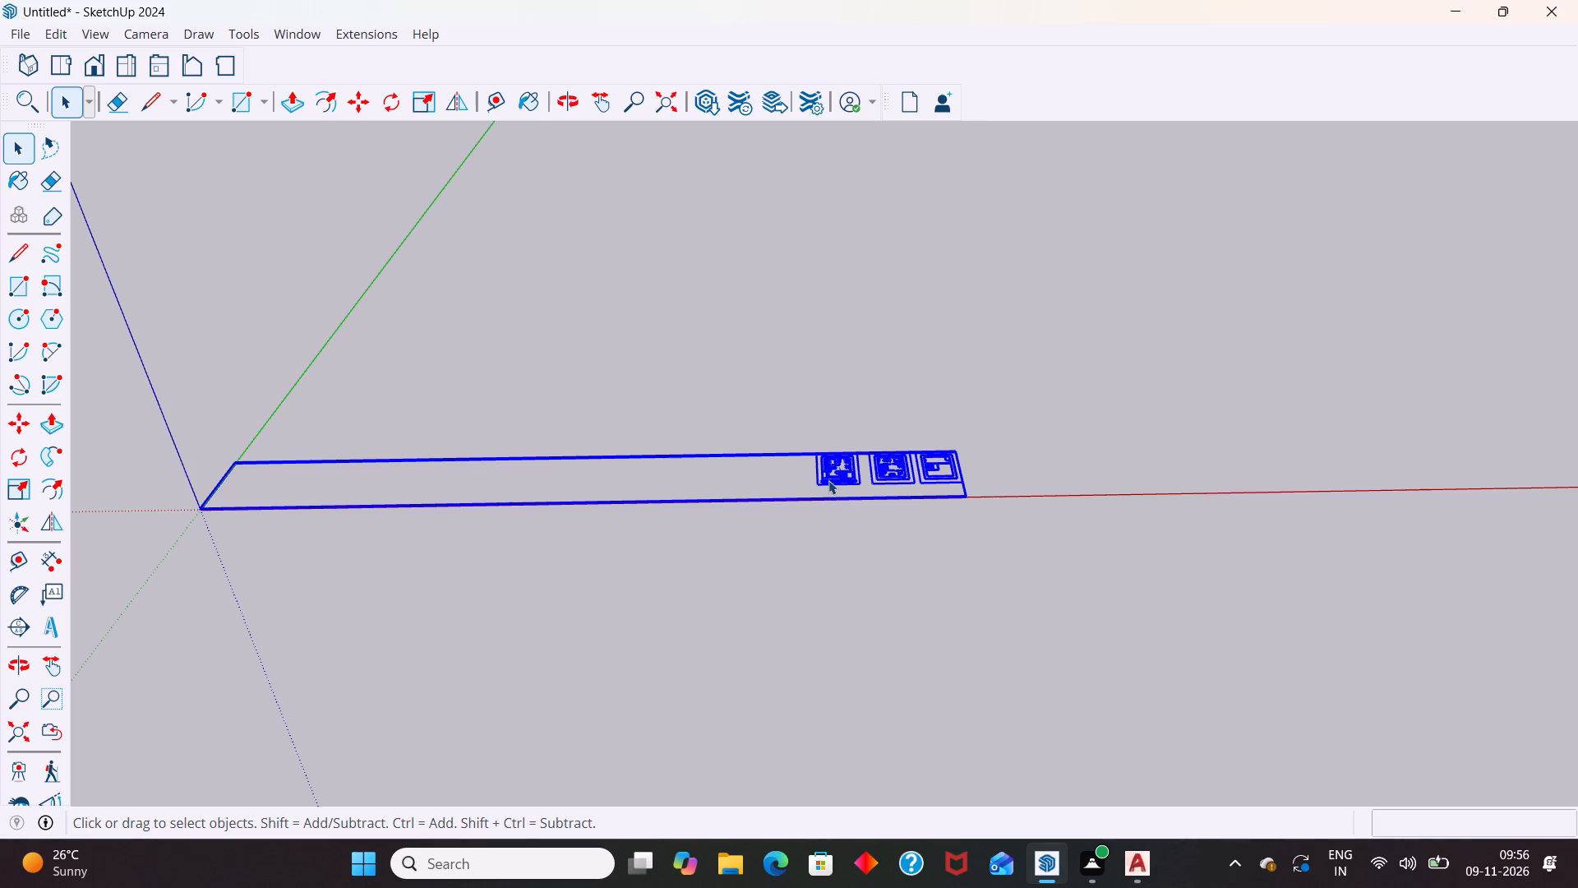
{"action": "scroll", "coordinate": [828, 480], "scroll_direction": "up", "scroll_amount": 5}
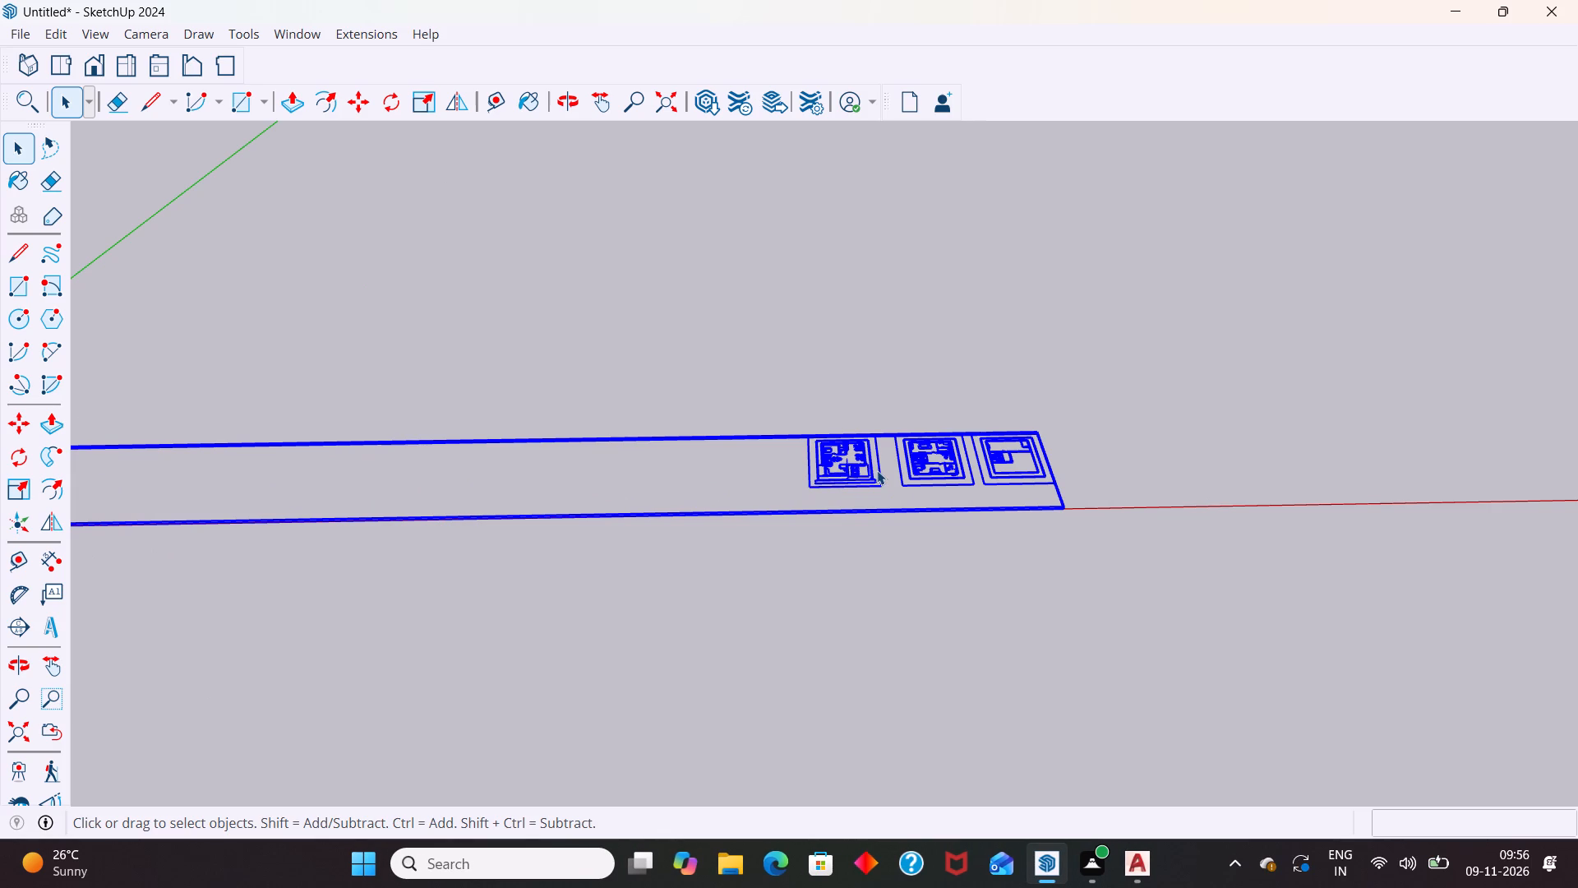
{"action": "middle_click_drag", "start_coordinate": [925, 465], "coordinate": [934, 513]}
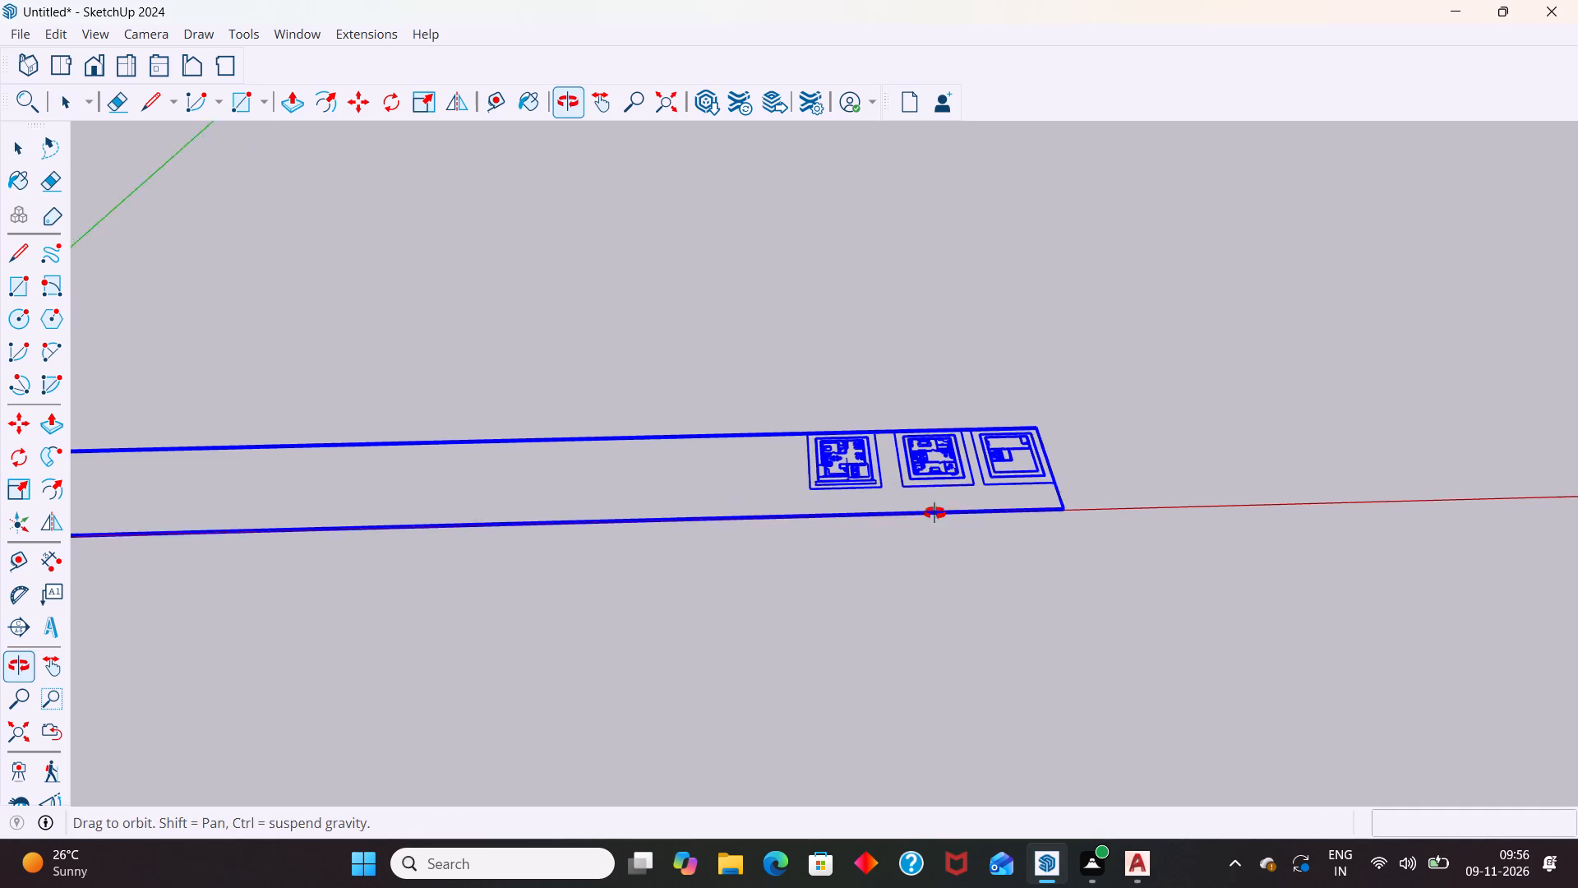
{"action": "middle_click_drag", "start_coordinate": [934, 513], "coordinate": [905, 565]}
{"action": "scroll", "coordinate": [910, 497], "scroll_direction": "up", "scroll_amount": 7}
{"action": "middle_click_drag", "start_coordinate": [911, 504], "coordinate": [893, 615]}
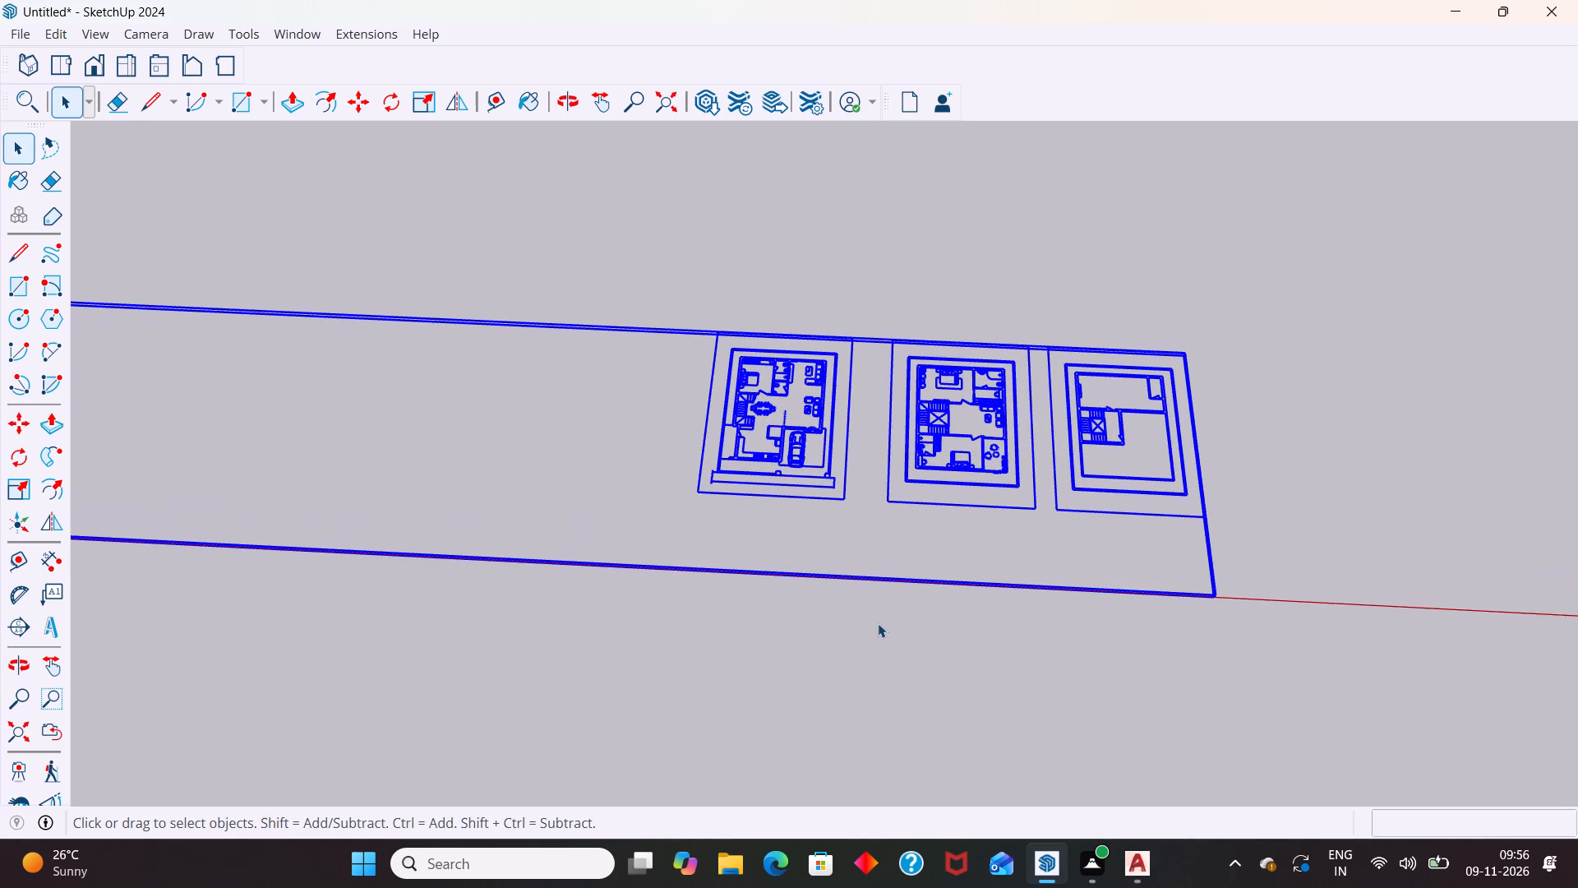
{"action": "middle_click_drag", "start_coordinate": [876, 598], "coordinate": [935, 586]}
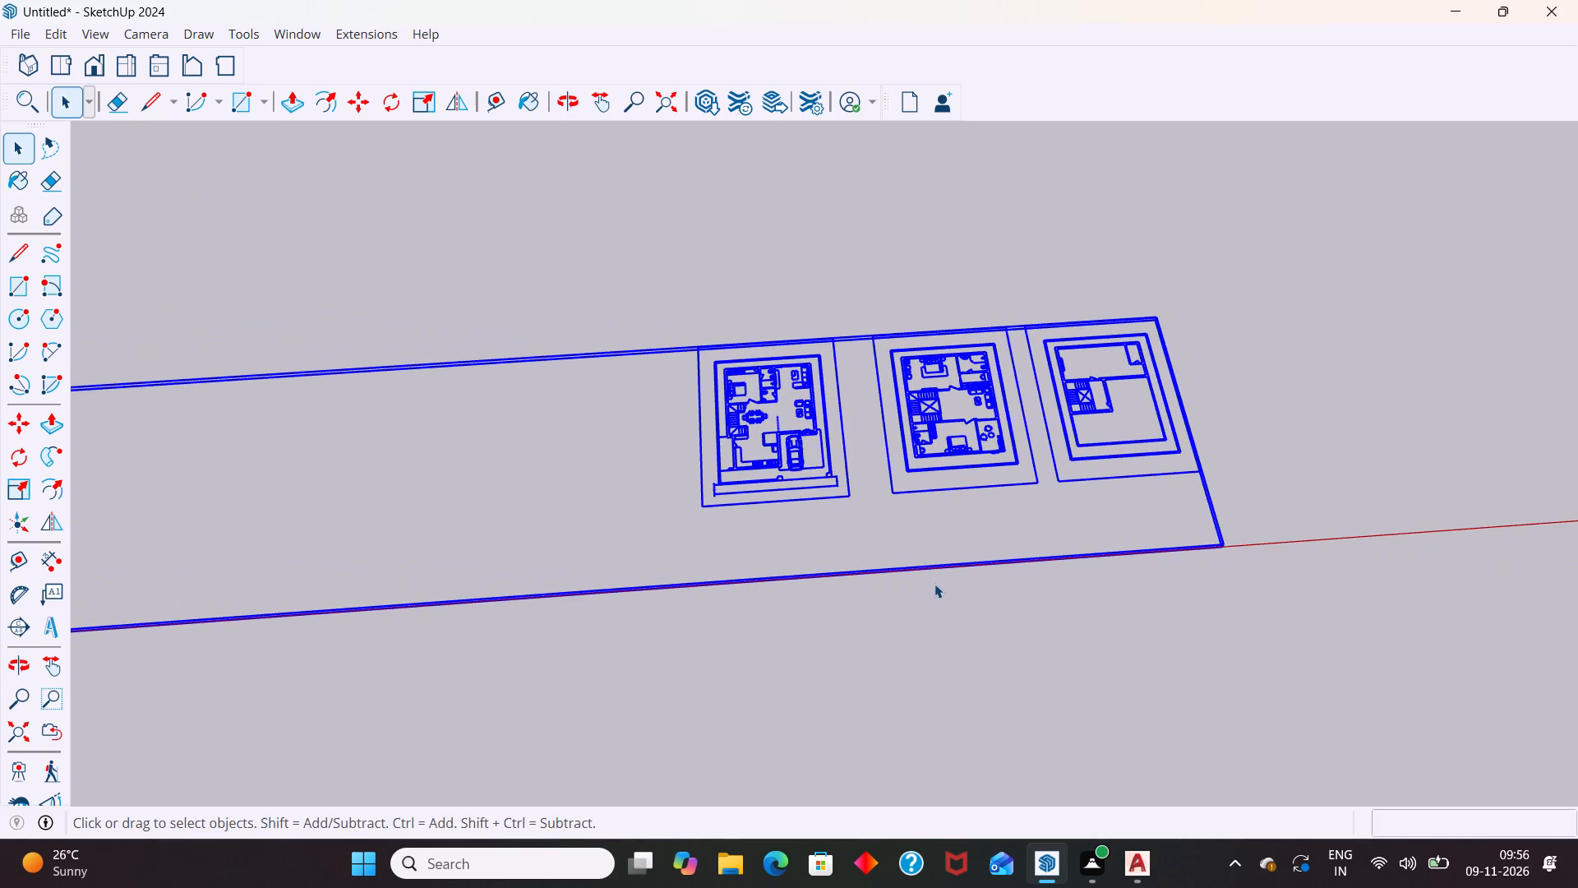
{"action": "scroll", "coordinate": [933, 583], "scroll_direction": "down", "scroll_amount": 2}
{"action": "right_click", "coordinate": [840, 496]}
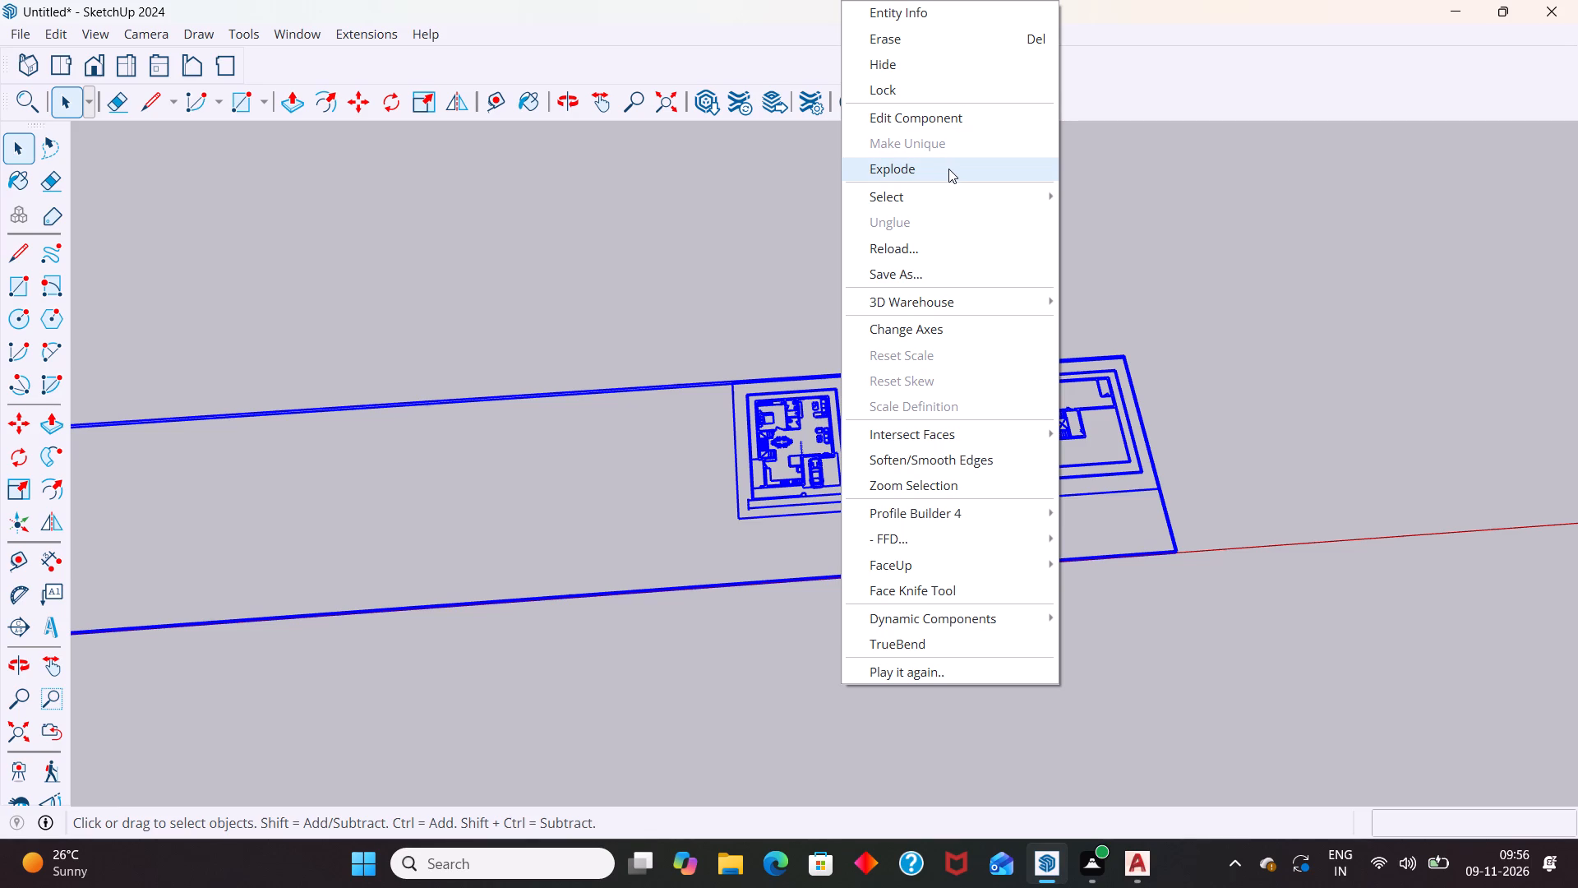
{"action": "left_click", "coordinate": [948, 169]}
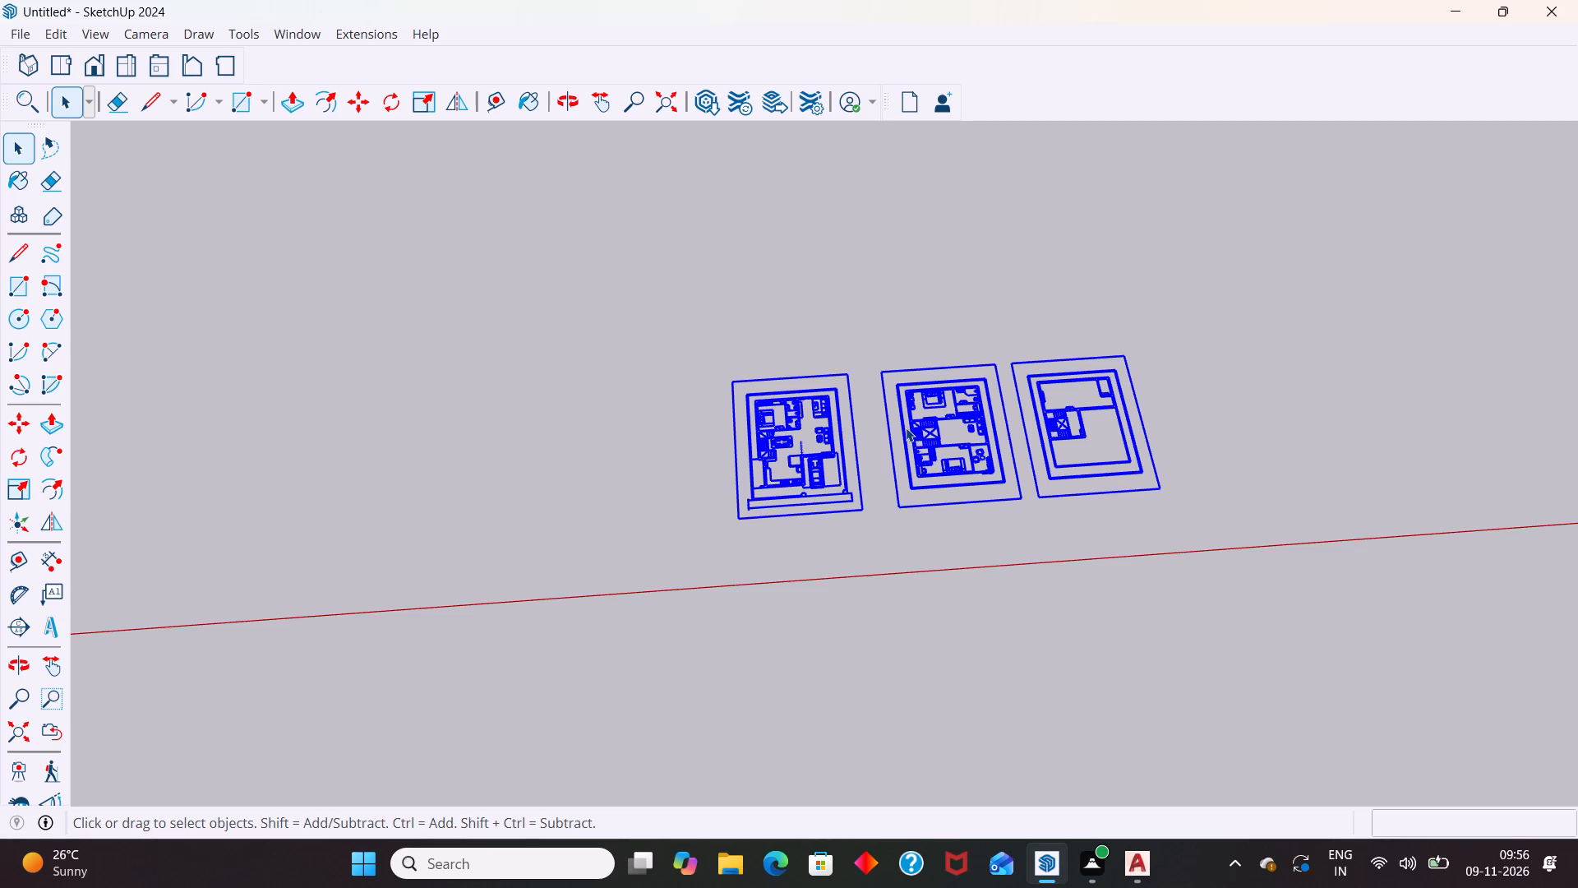
Select all the linework of the floor plan with the parked car and make it a group.
{"action": "middle_click_drag", "start_coordinate": [926, 469], "coordinate": [905, 478]}
{"action": "scroll", "coordinate": [768, 364], "scroll_direction": "up", "scroll_amount": 3}
{"action": "left_click", "coordinate": [796, 345]}
{"action": "left_click_drag", "start_coordinate": [666, 321], "coordinate": [933, 601]}
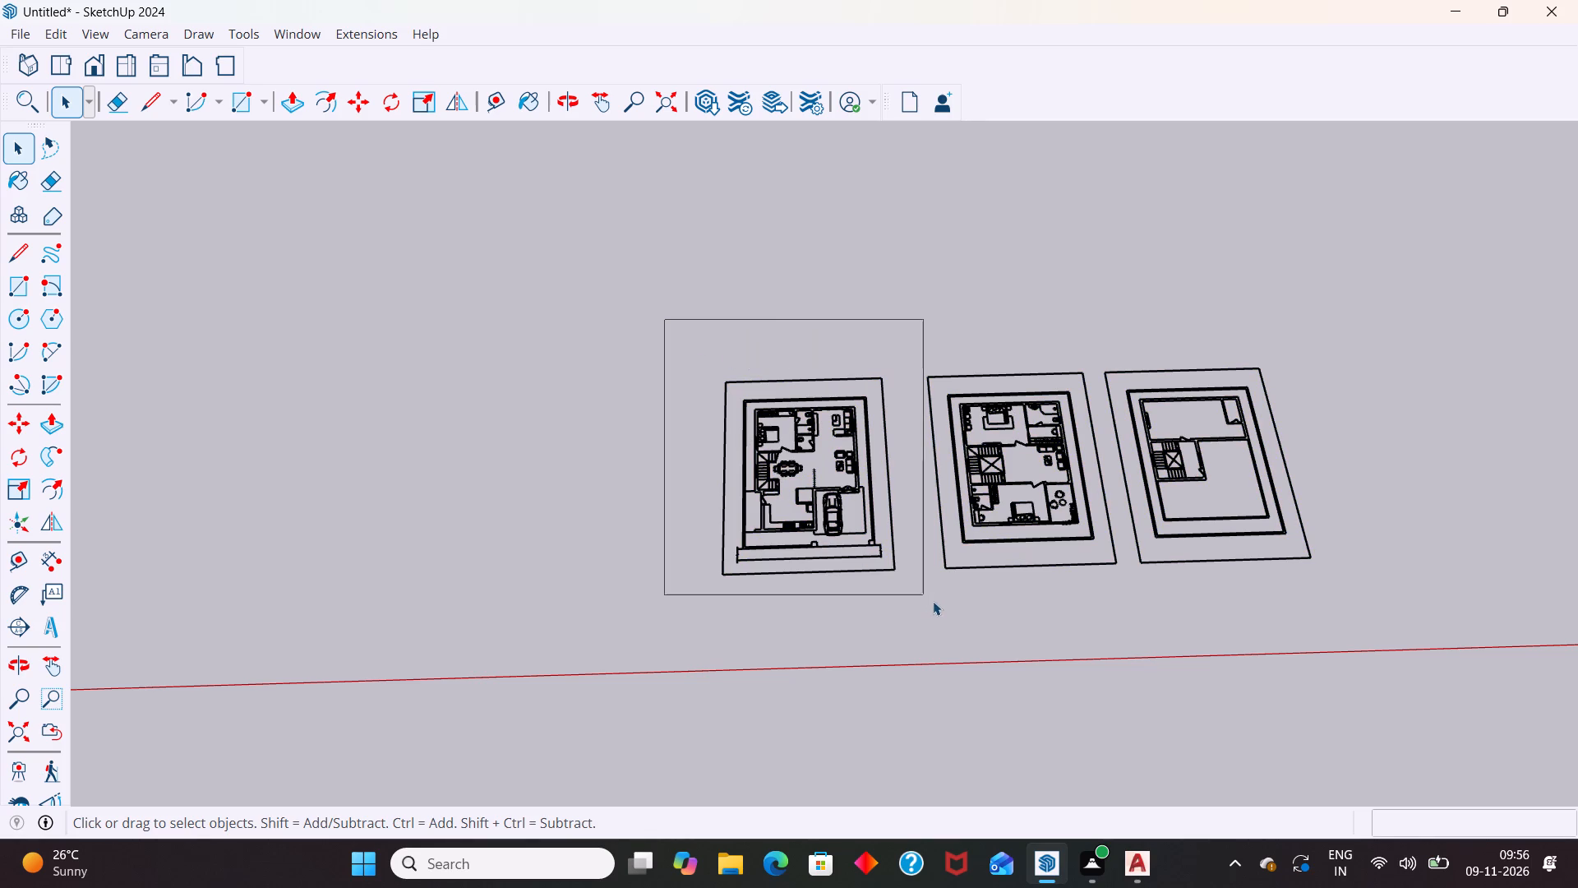
{"action": "left_click_drag", "start_coordinate": [933, 601], "coordinate": [913, 585]}
{"action": "right_click", "coordinate": [839, 477]}
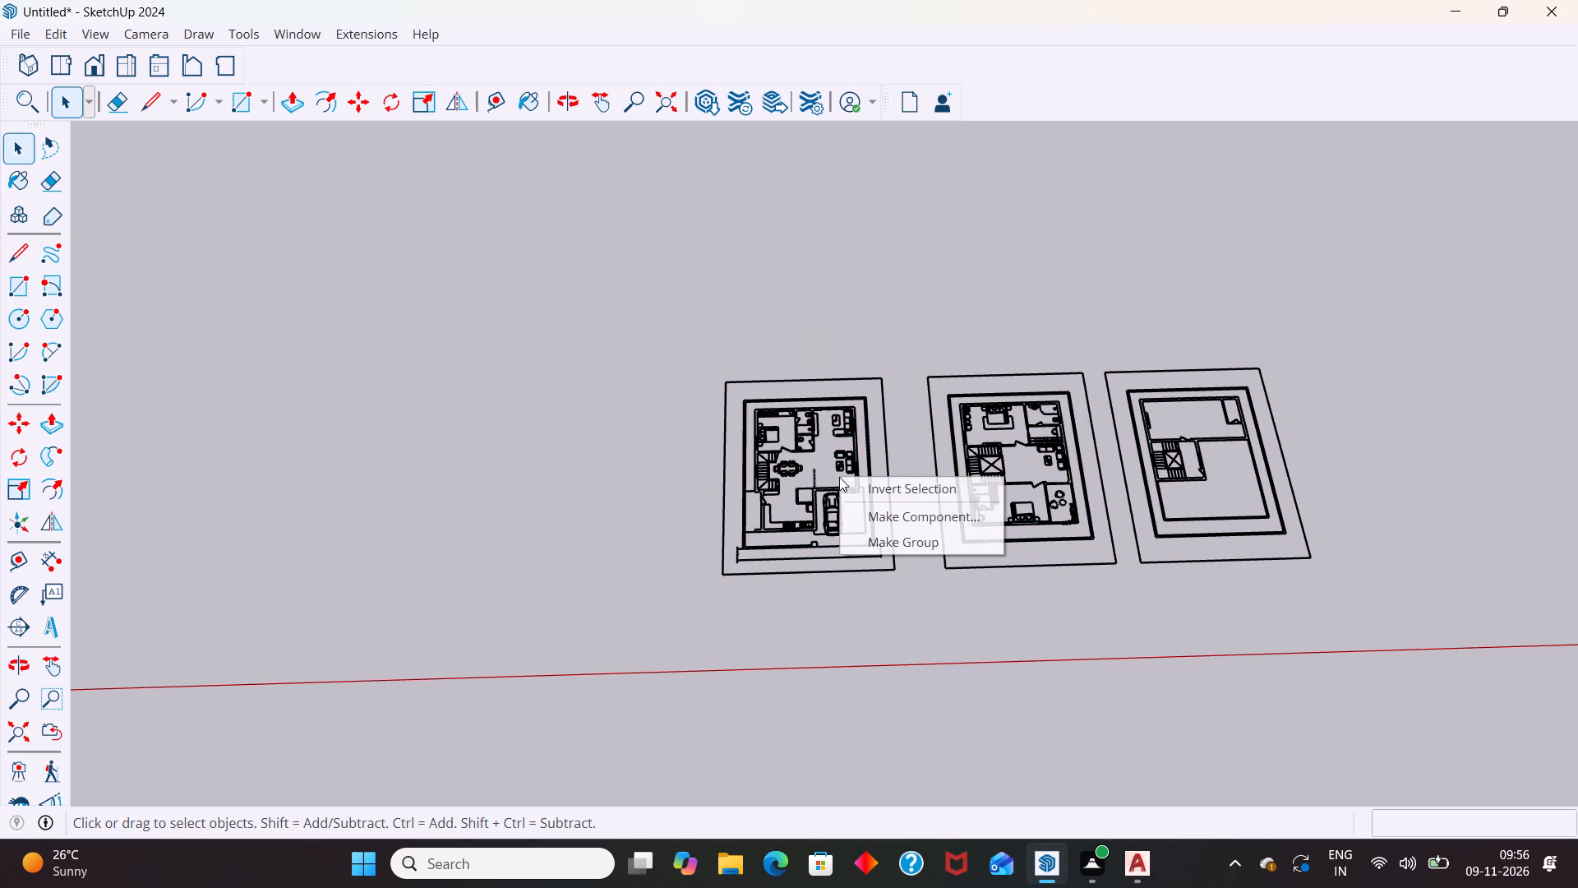
{"action": "left_click", "coordinate": [791, 513]}
{"action": "left_click_drag", "start_coordinate": [662, 312], "coordinate": [685, 358]}
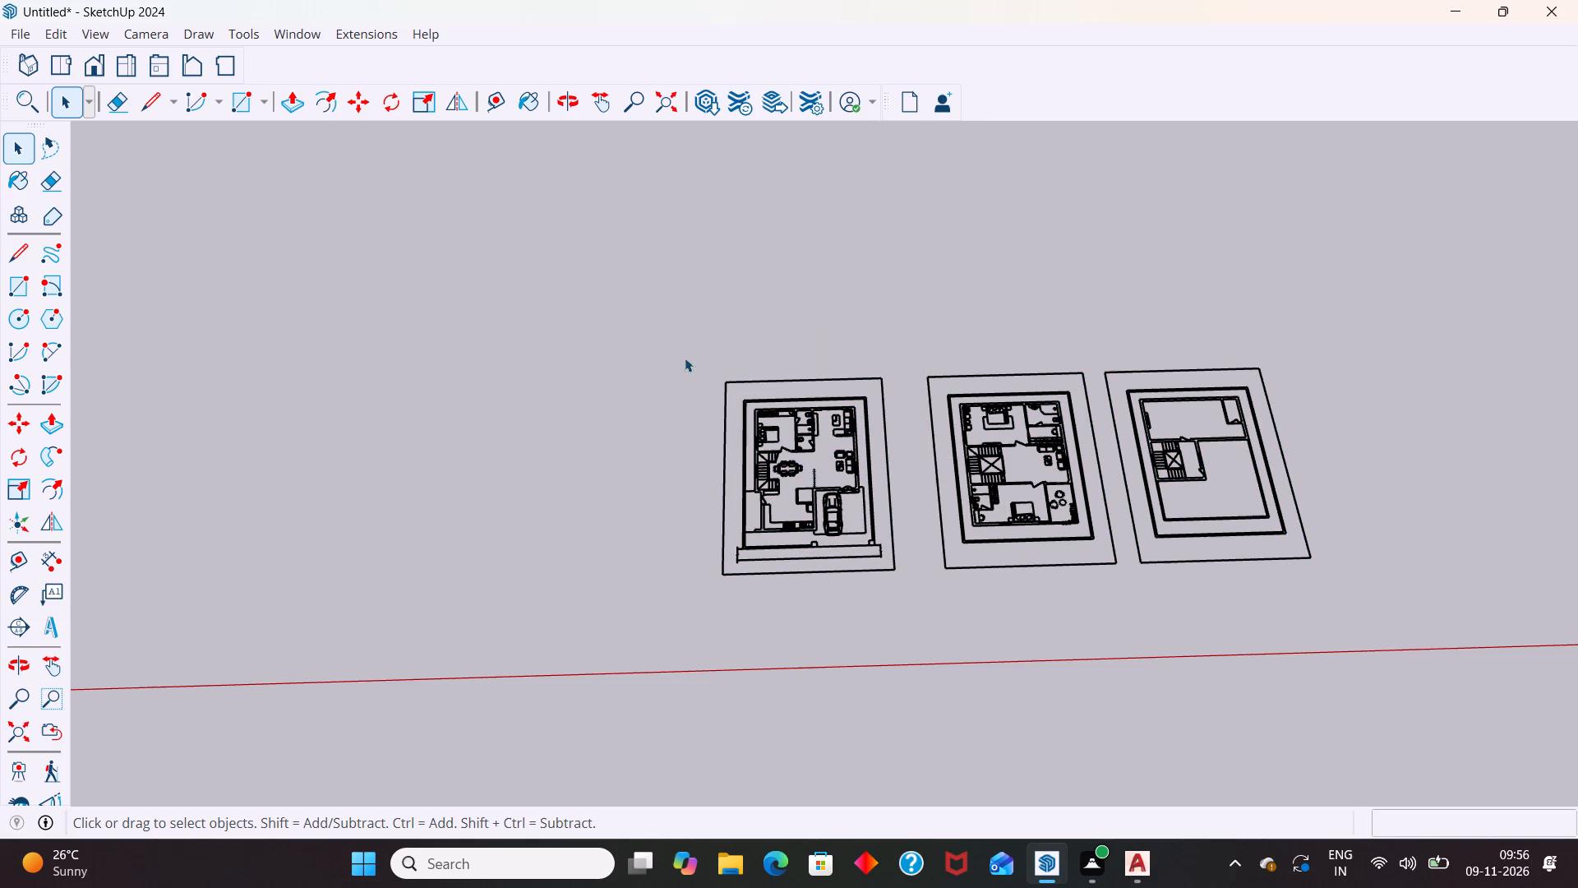
{"action": "left_click_drag", "start_coordinate": [685, 358], "coordinate": [905, 635]}
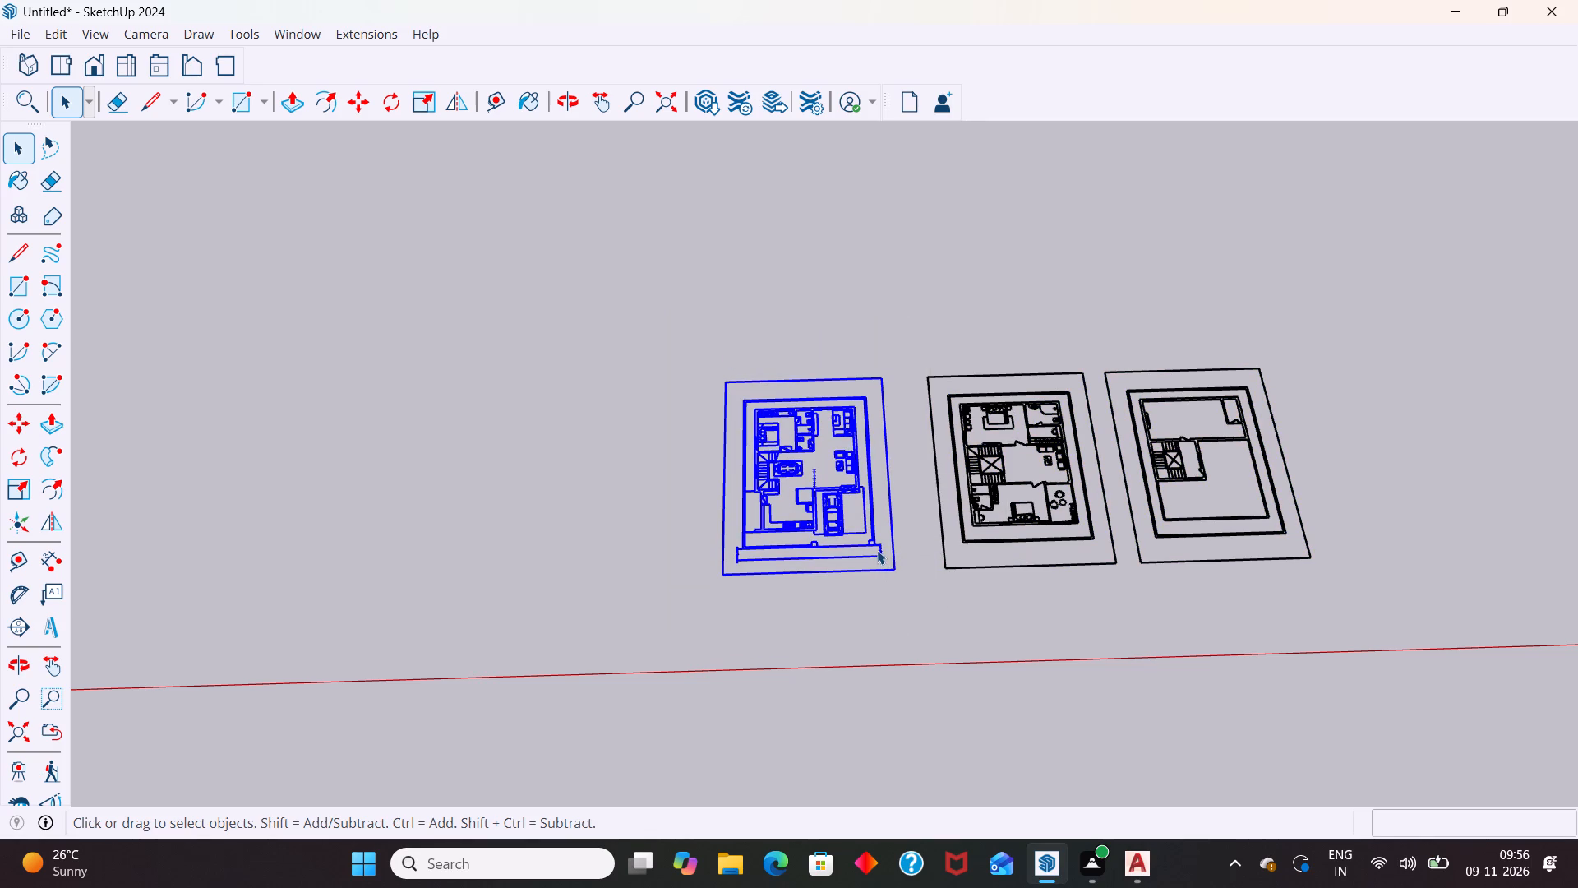
{"action": "right_click", "coordinate": [879, 545]}
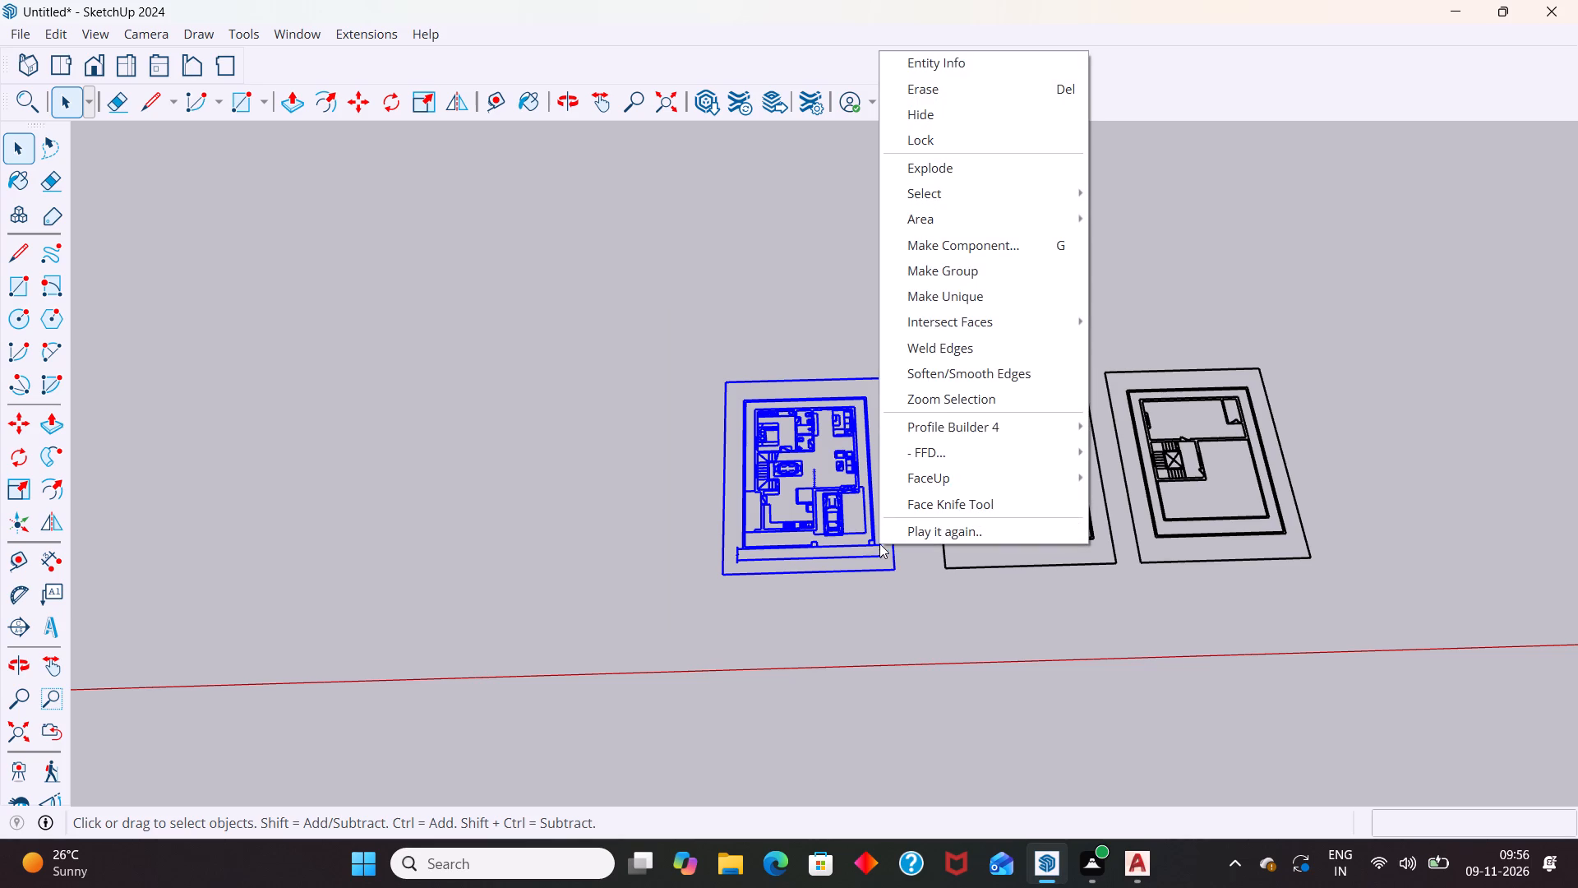
{"action": "left_click", "coordinate": [972, 275]}
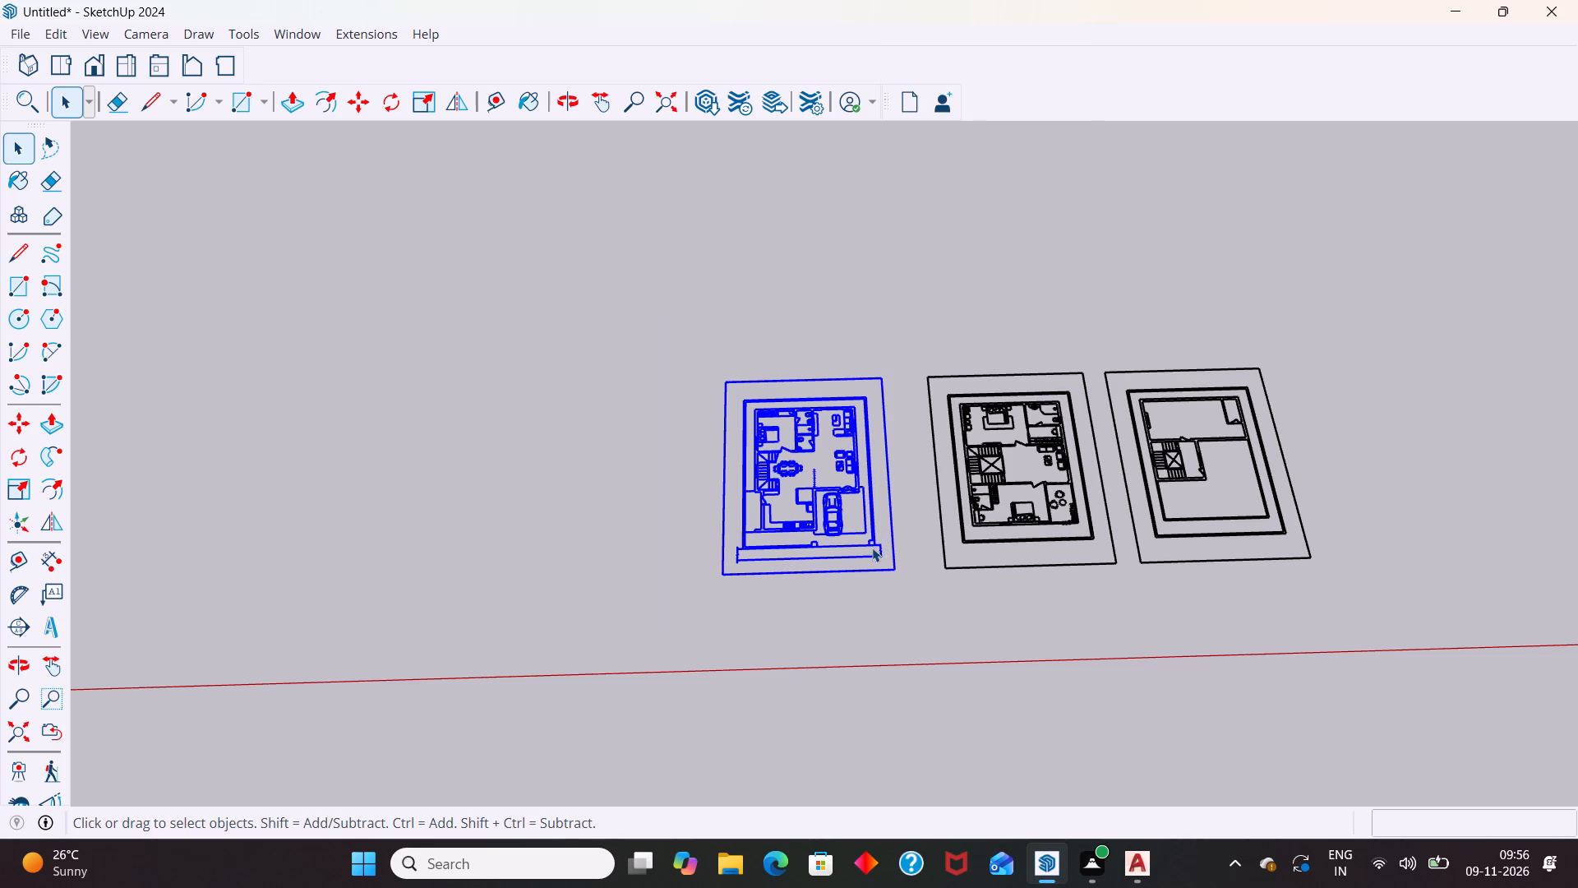
Open the group of the floor plan with the car to check its contents, and exit it.
{"action": "scroll", "coordinate": [875, 560], "scroll_direction": "up", "scroll_amount": 5}
{"action": "double_click", "coordinate": [884, 572]}
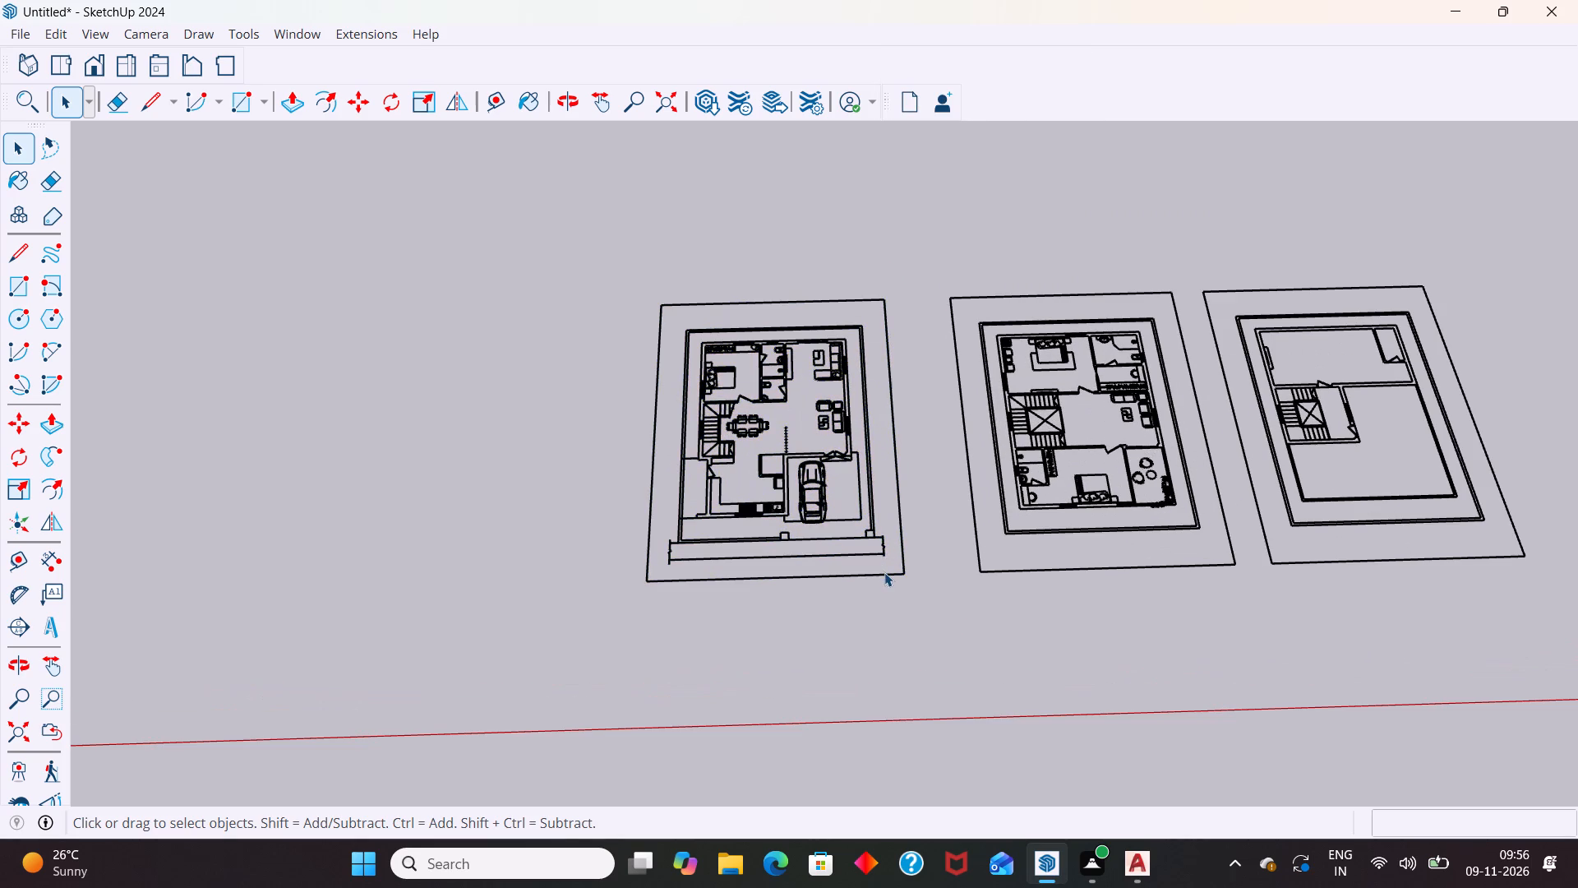
{"action": "double_click", "coordinate": [880, 574]}
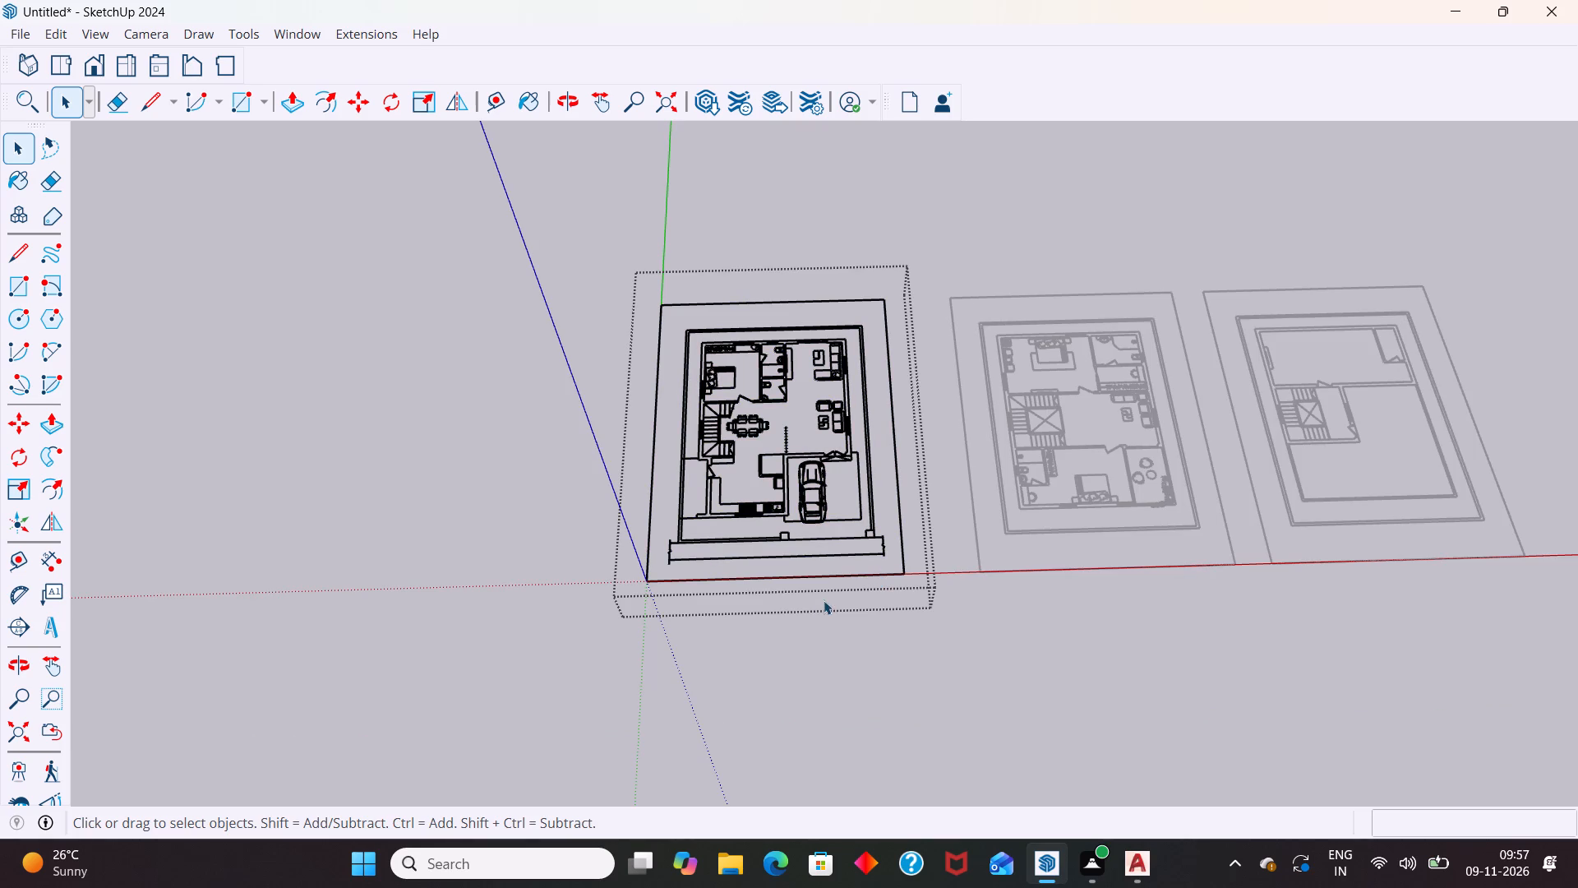
{"action": "left_click", "coordinate": [838, 640]}
Select all the linework of the middle floor plan, including its full outer boundary, and make it a group.
{"action": "left_click_drag", "start_coordinate": [921, 233], "coordinate": [1115, 568]}
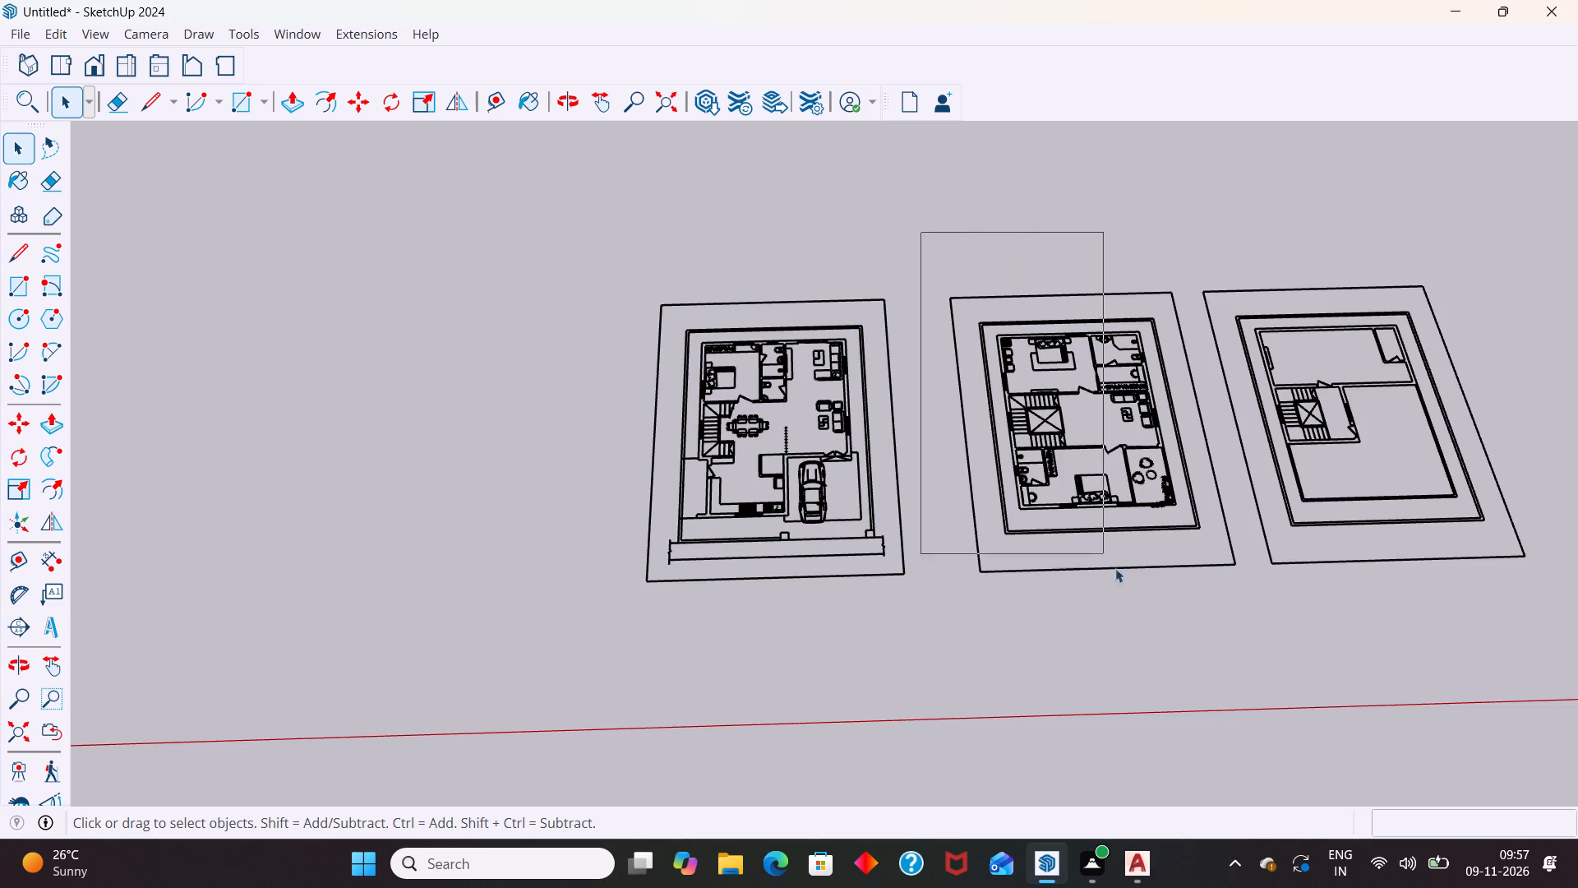
{"action": "left_click_drag", "start_coordinate": [1115, 568], "coordinate": [1235, 617]}
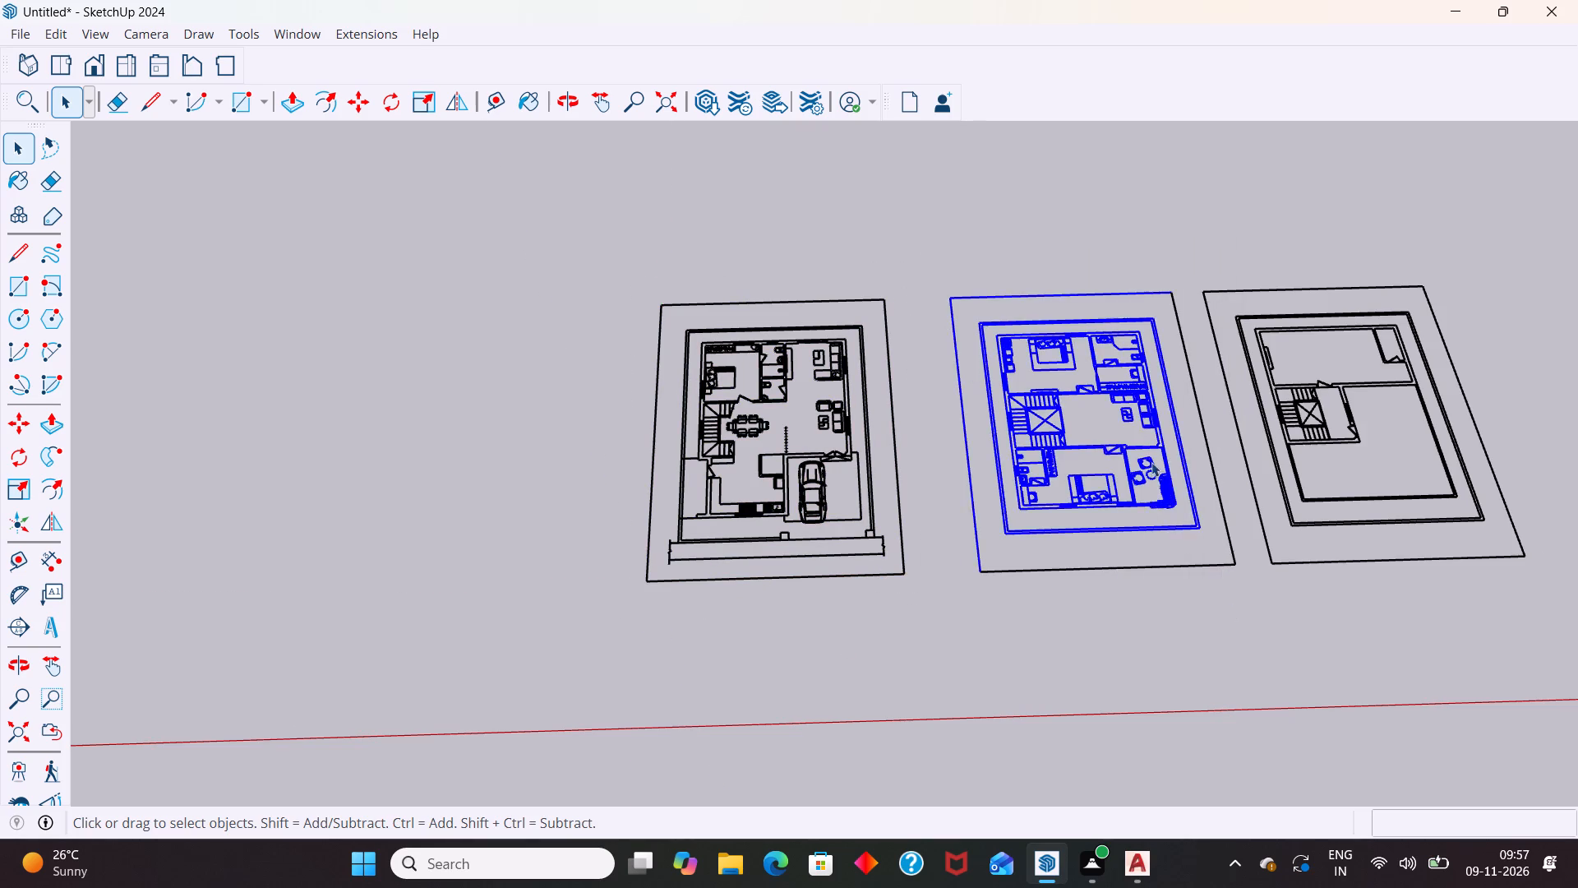
{"action": "scroll", "coordinate": [1151, 462], "scroll_direction": "down", "scroll_amount": 5}
{"action": "middle_click_drag", "start_coordinate": [1234, 543], "coordinate": [1132, 505]}
{"action": "scroll", "coordinate": [1082, 428], "scroll_direction": "up", "scroll_amount": 2}
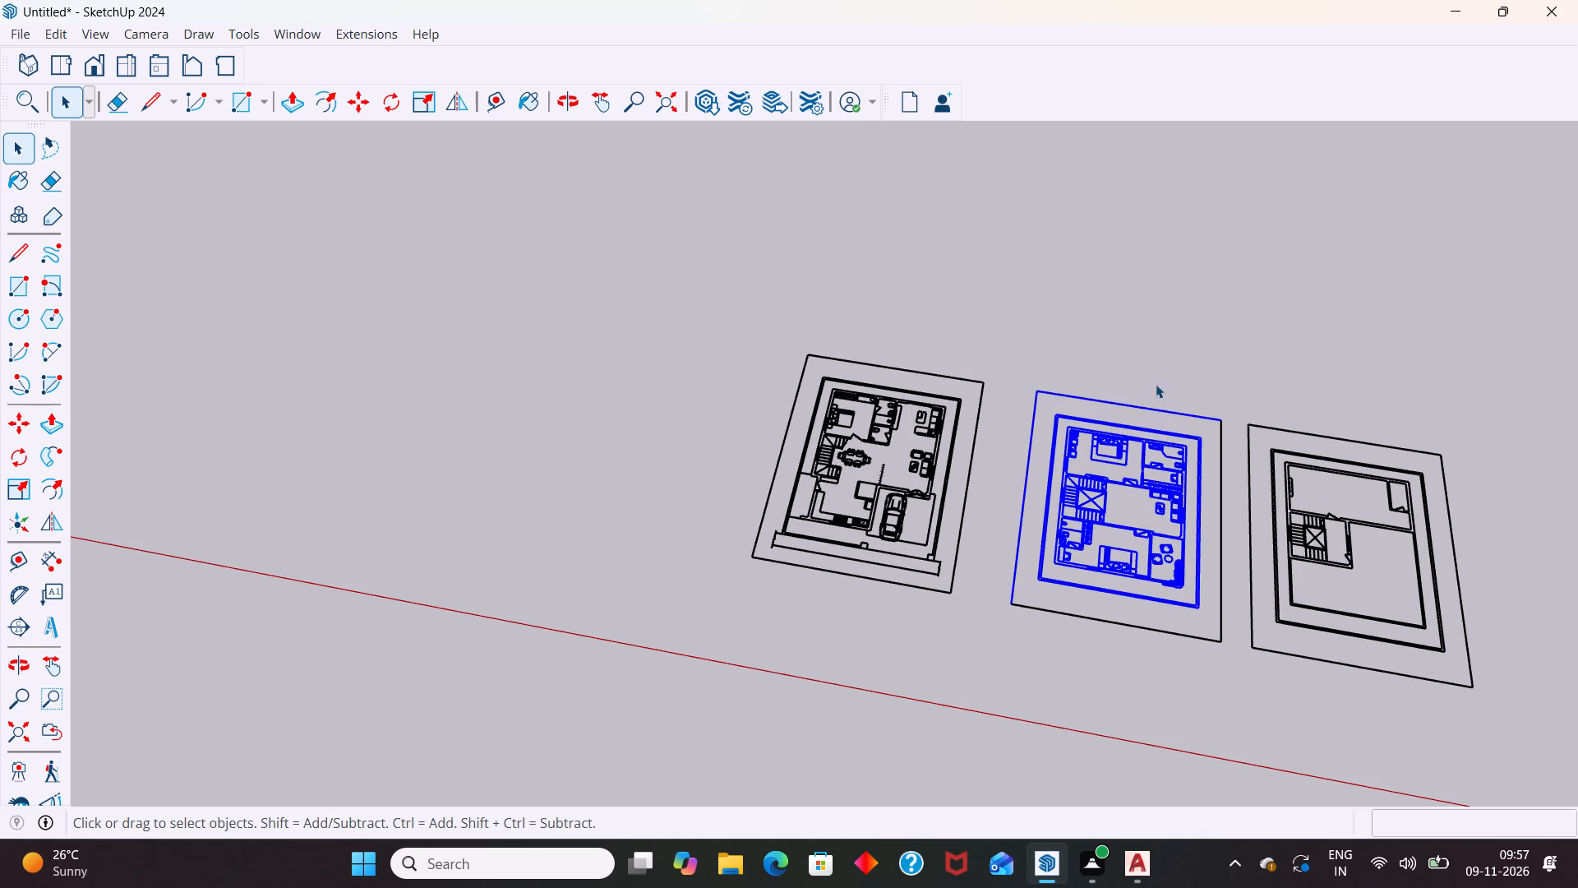
{"action": "left_click_drag", "start_coordinate": [1230, 673], "coordinate": [1173, 628], "text": "ctrl"}
{"action": "left_click_drag", "start_coordinate": [1173, 628], "coordinate": [1007, 564], "text": "ctrl"}
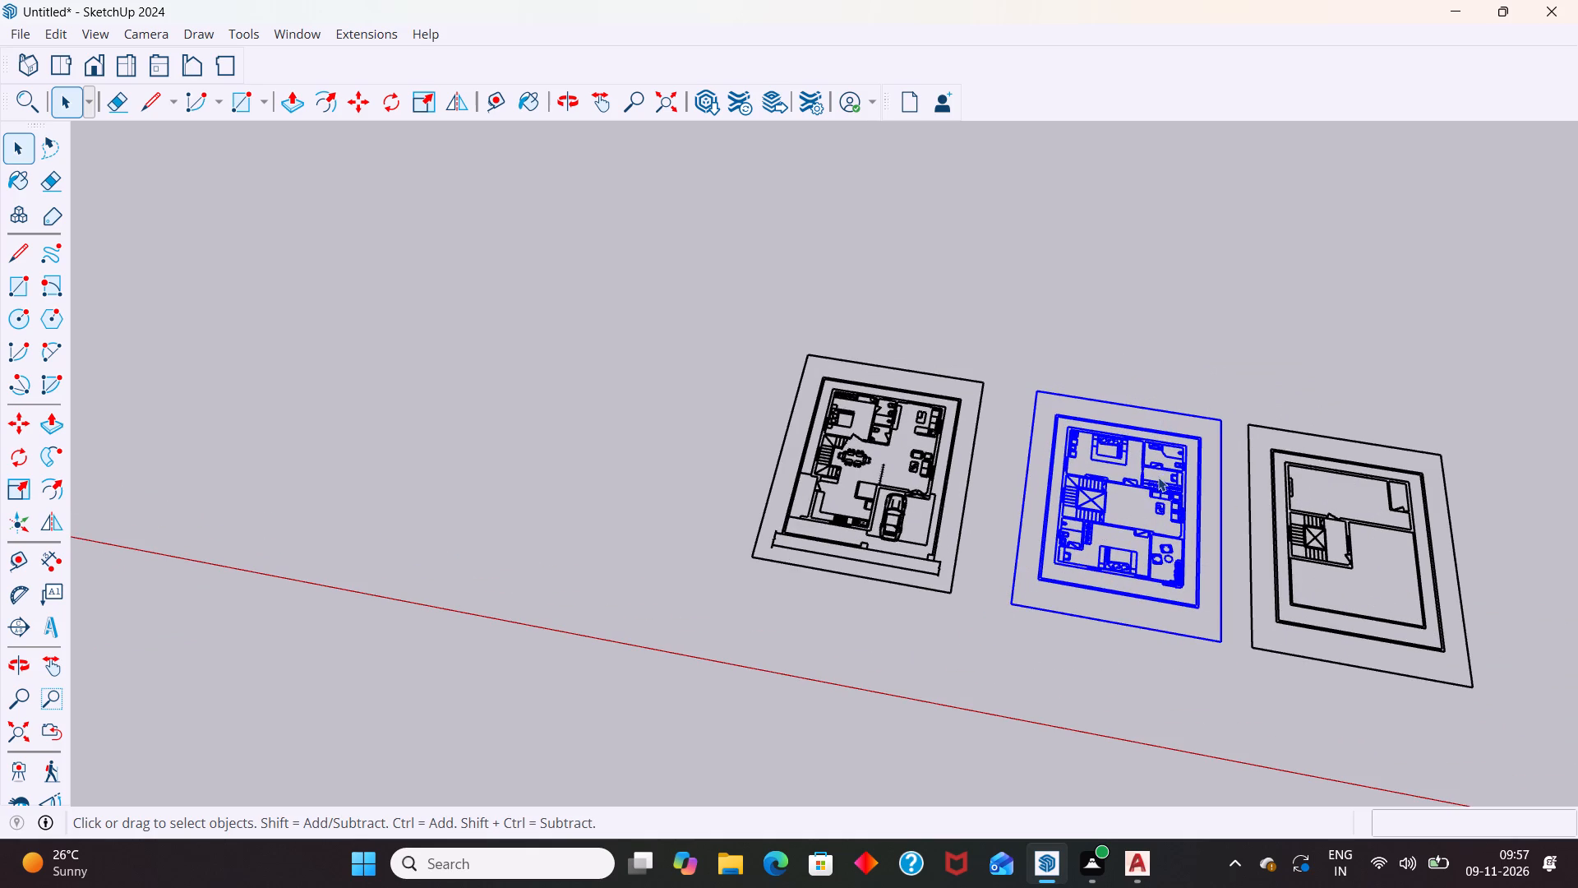
{"action": "right_click", "coordinate": [1159, 483]}
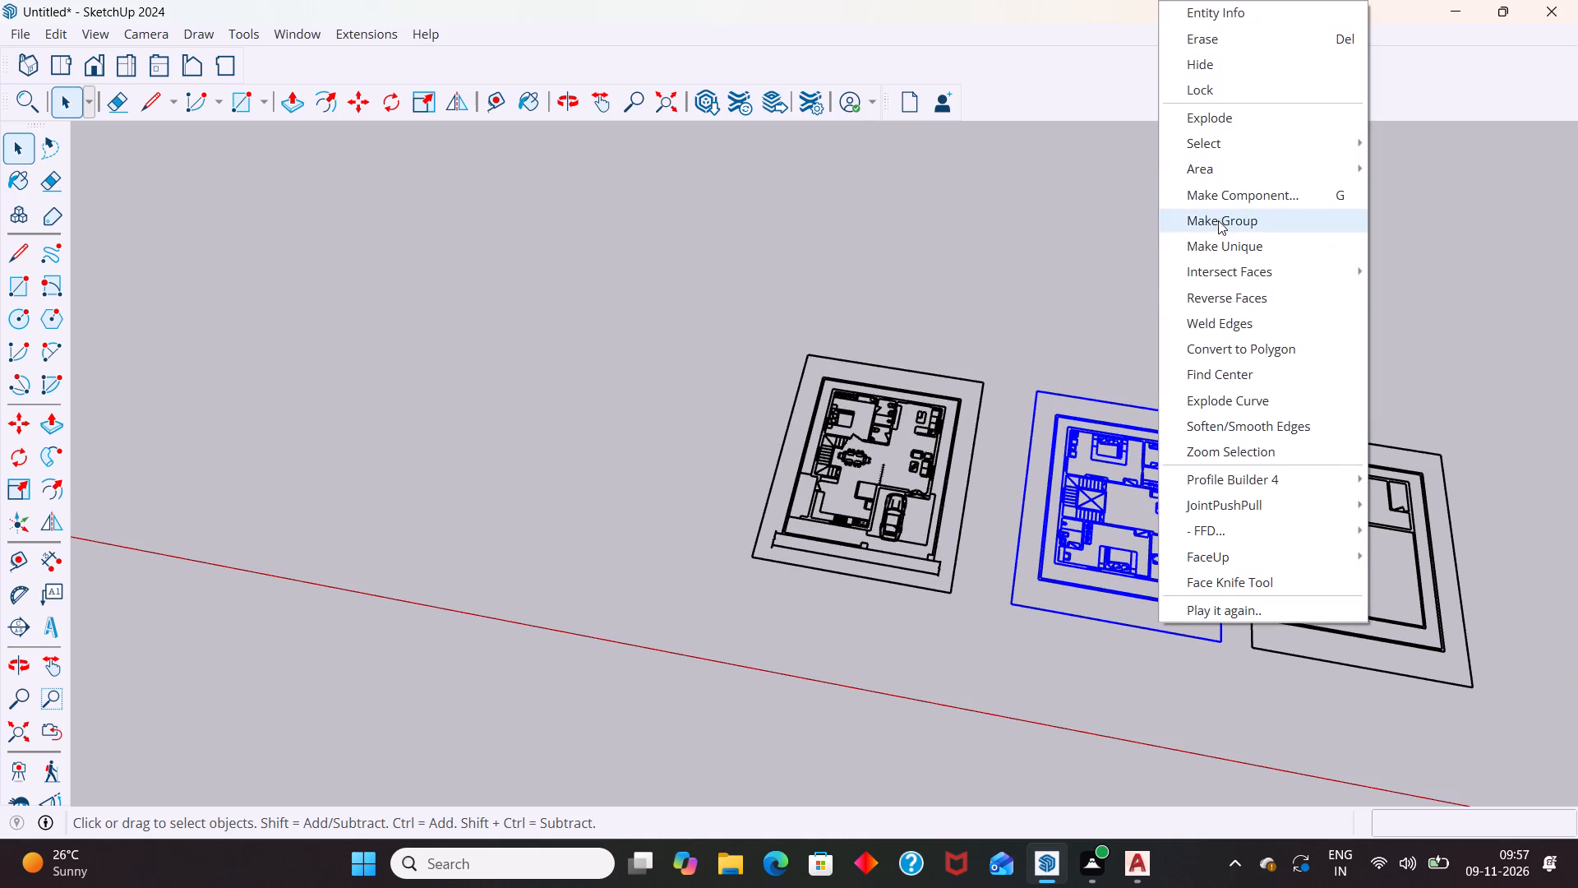
{"action": "left_click", "coordinate": [1219, 221]}
Select all the linework of the third floor plan, the one without furniture, and make it a group.
{"action": "scroll", "coordinate": [888, 379], "scroll_direction": "down", "scroll_amount": 5}
{"action": "scroll", "coordinate": [1176, 562], "scroll_direction": "up", "scroll_amount": 4}
{"action": "left_click", "coordinate": [1391, 479]}
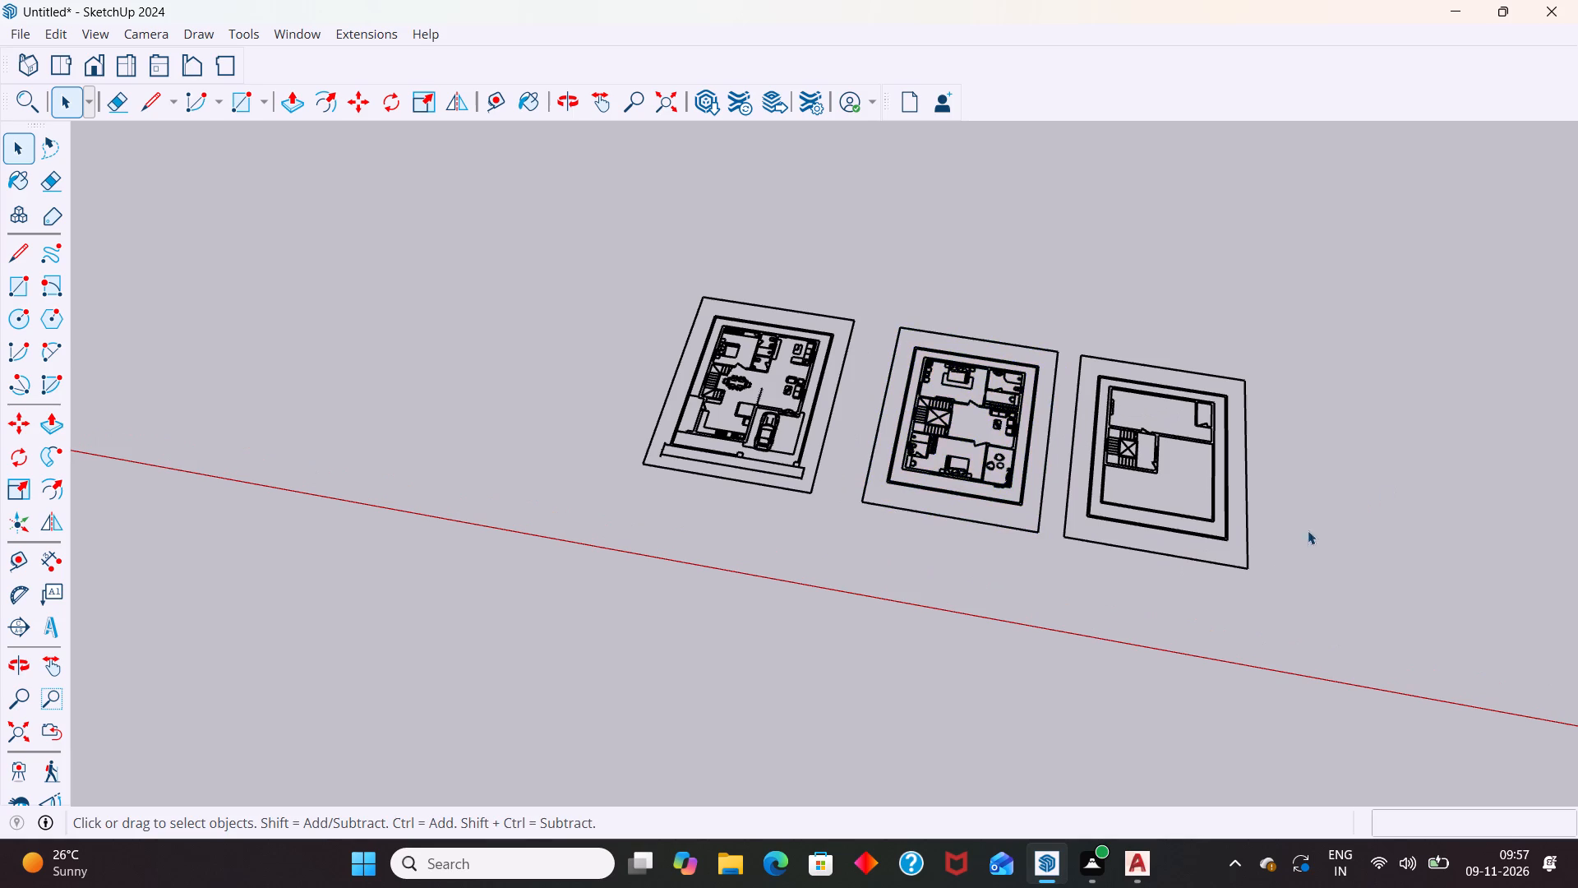
{"action": "middle_click_drag", "start_coordinate": [1248, 569], "coordinate": [1280, 526]}
{"action": "scroll", "coordinate": [1119, 382], "scroll_direction": "up", "scroll_amount": 4}
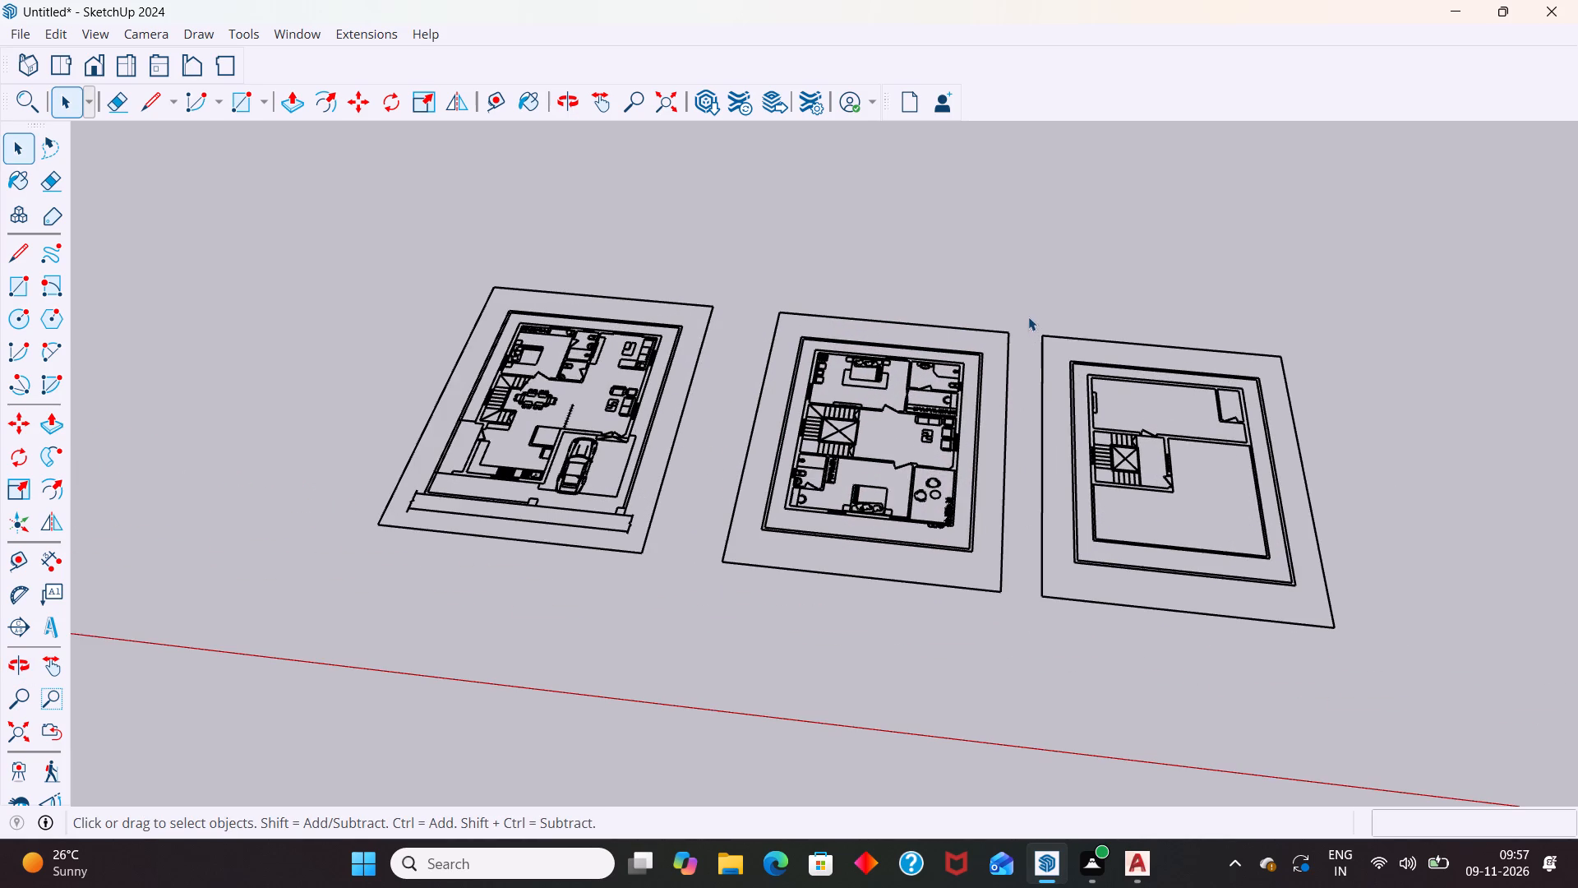
{"action": "left_click_drag", "start_coordinate": [1028, 317], "coordinate": [1376, 661]}
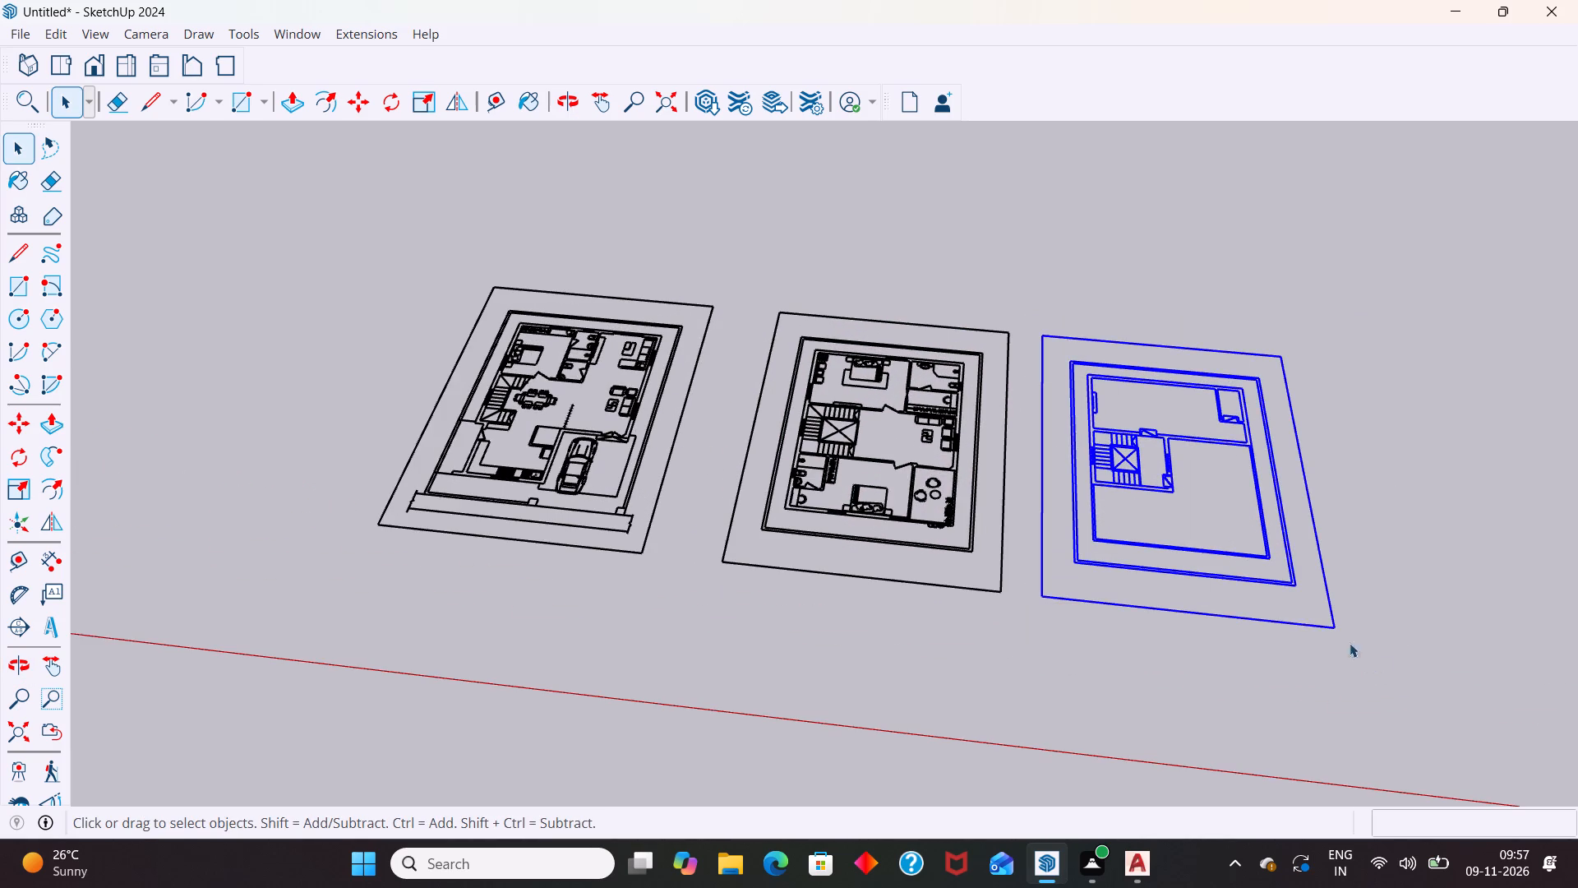
{"action": "right_click", "coordinate": [1315, 625]}
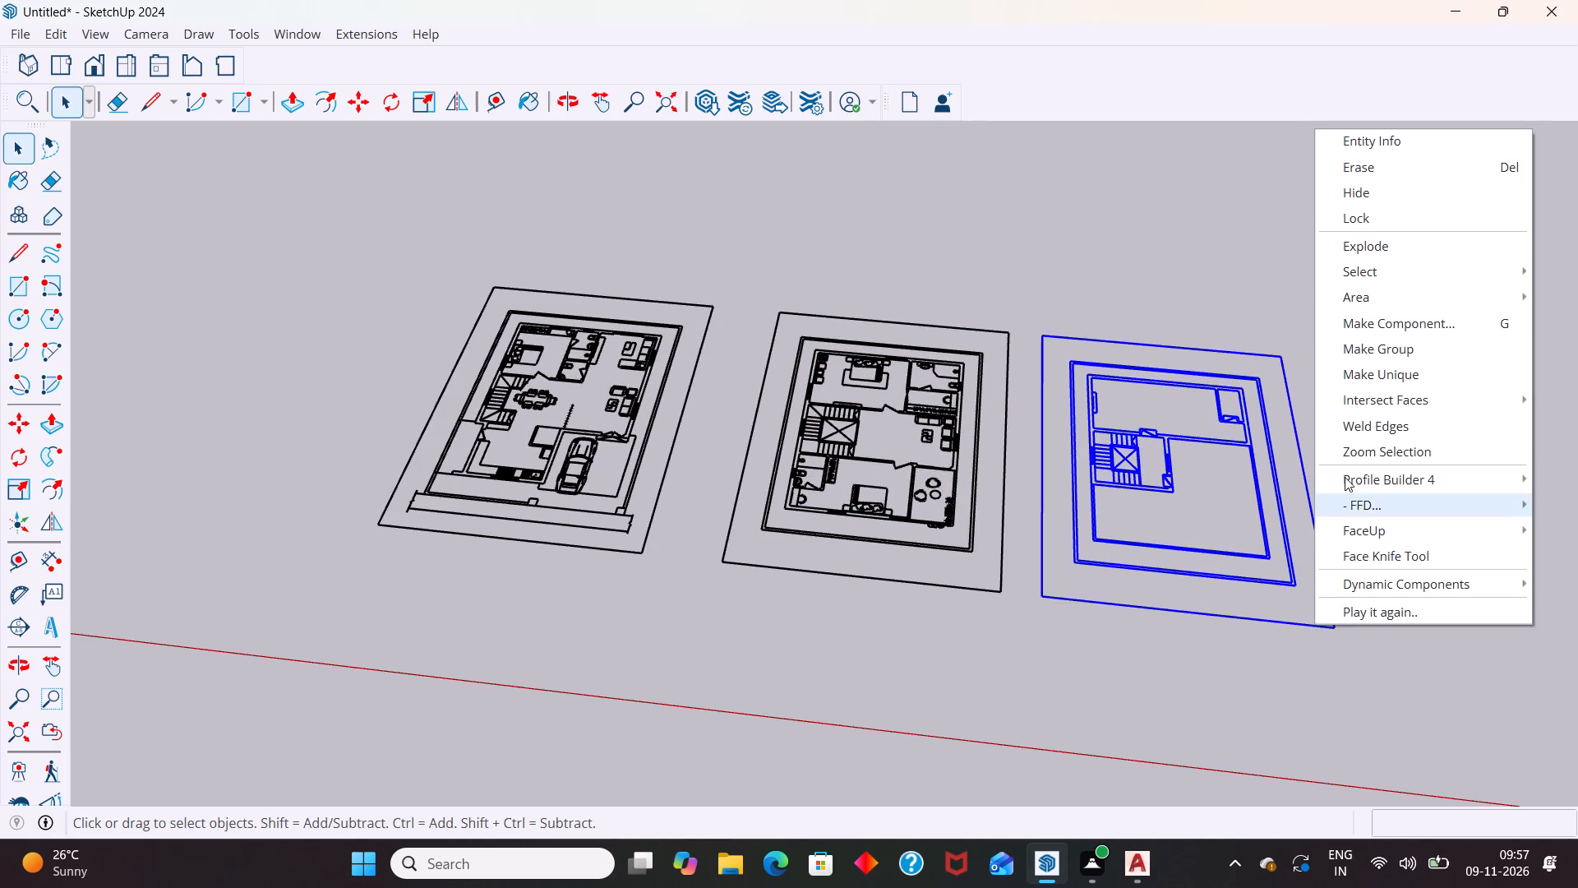
{"action": "left_click", "coordinate": [1391, 346]}
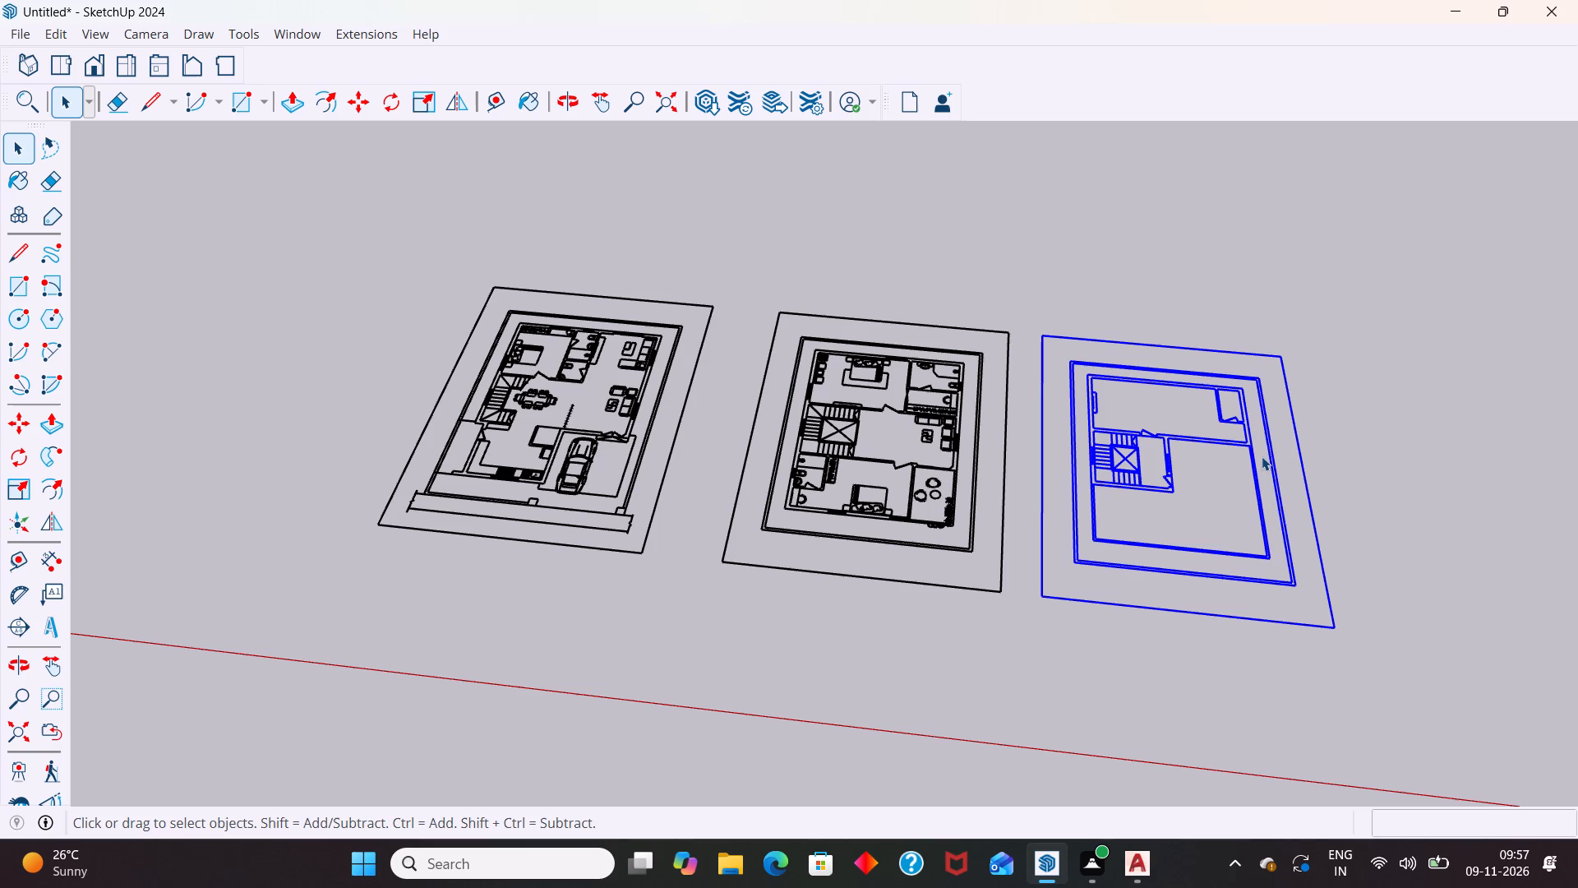
{"action": "scroll", "coordinate": [1203, 496], "scroll_direction": "down", "scroll_amount": 4}
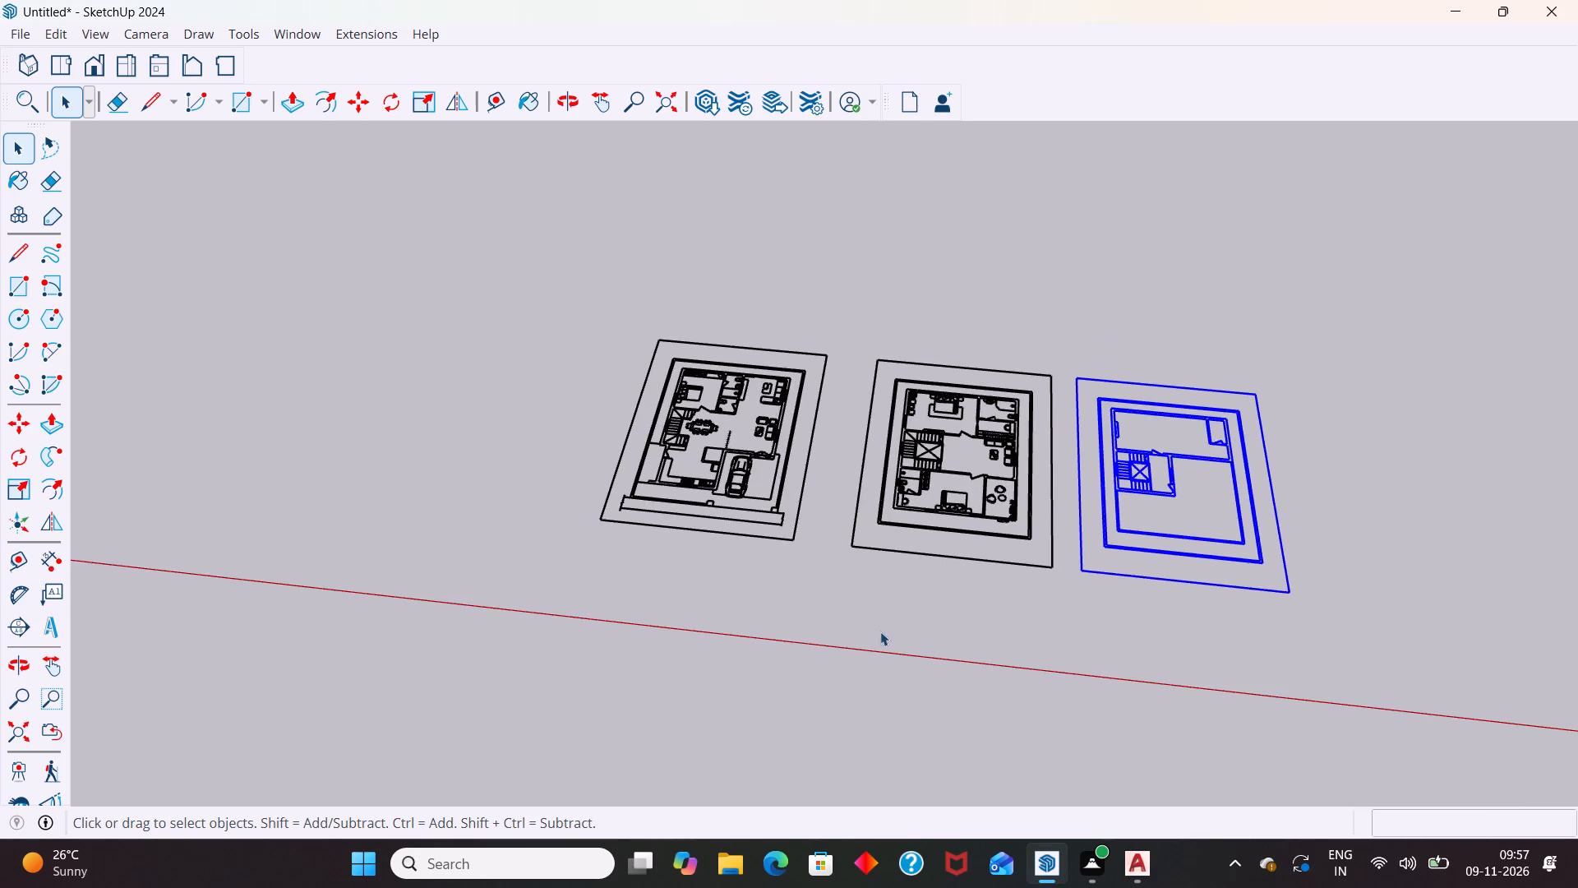
Open the group of the floor plan with the car, check it in top view, and exit it.
{"action": "middle_click_drag", "start_coordinate": [898, 627], "coordinate": [939, 600]}
{"action": "left_click", "coordinate": [732, 583]}
{"action": "scroll", "coordinate": [743, 490], "scroll_direction": "up", "scroll_amount": 1}
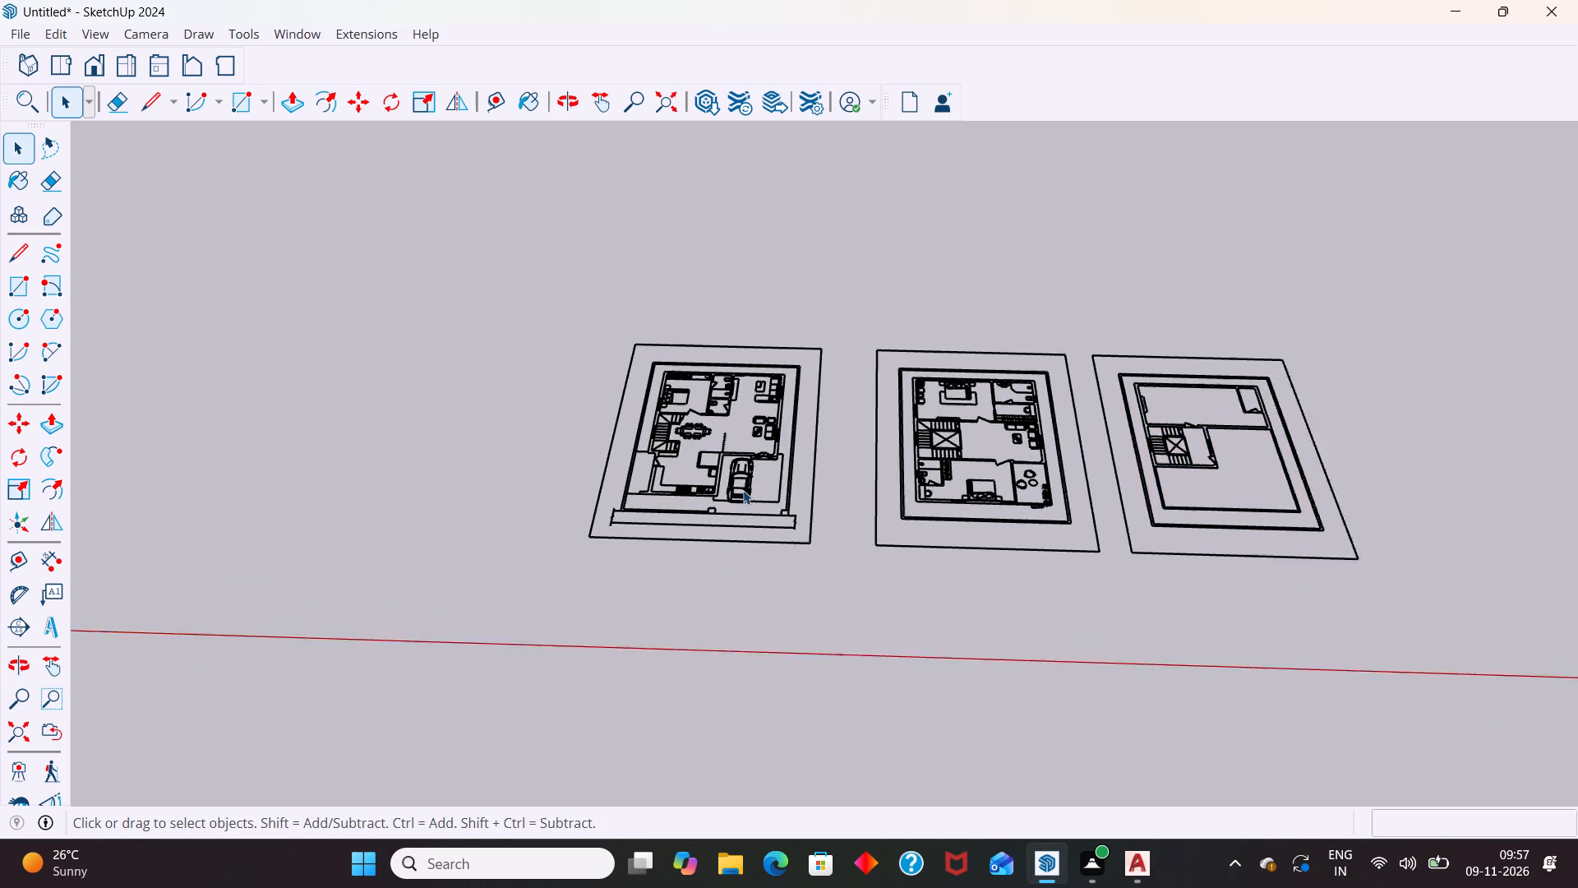
{"action": "scroll", "coordinate": [743, 490], "scroll_direction": "up", "scroll_amount": 4}
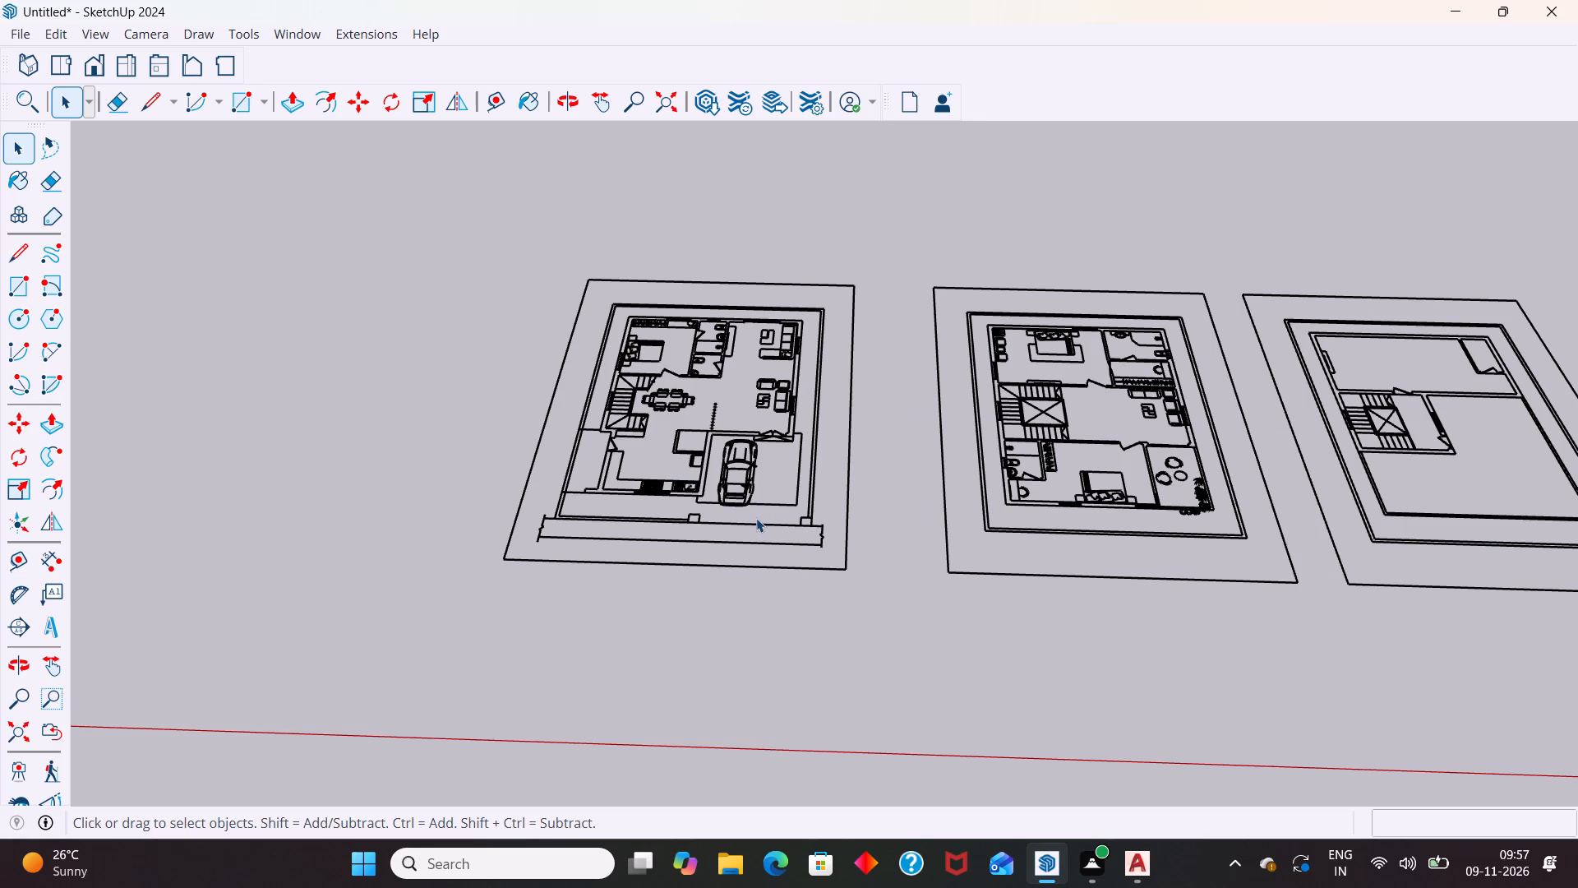
{"action": "left_click", "coordinate": [754, 535]}
{"action": "left_click", "coordinate": [757, 546]}
{"action": "double_click", "coordinate": [758, 545]}
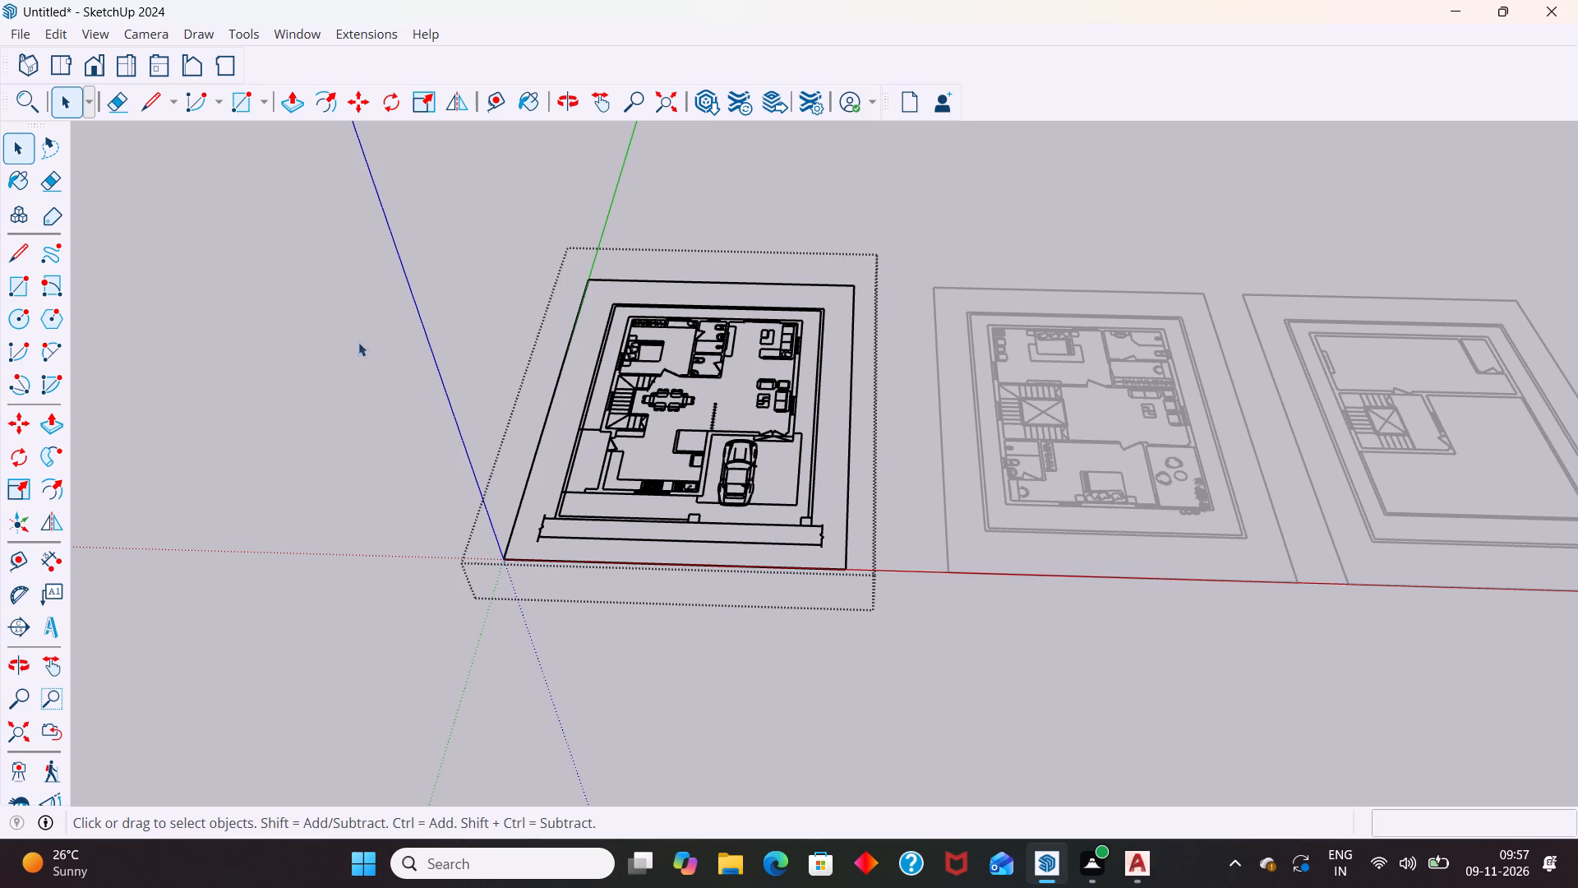
{"action": "left_click", "coordinate": [62, 57]}
{"action": "scroll", "coordinate": [921, 395], "scroll_direction": "down", "scroll_amount": 6}
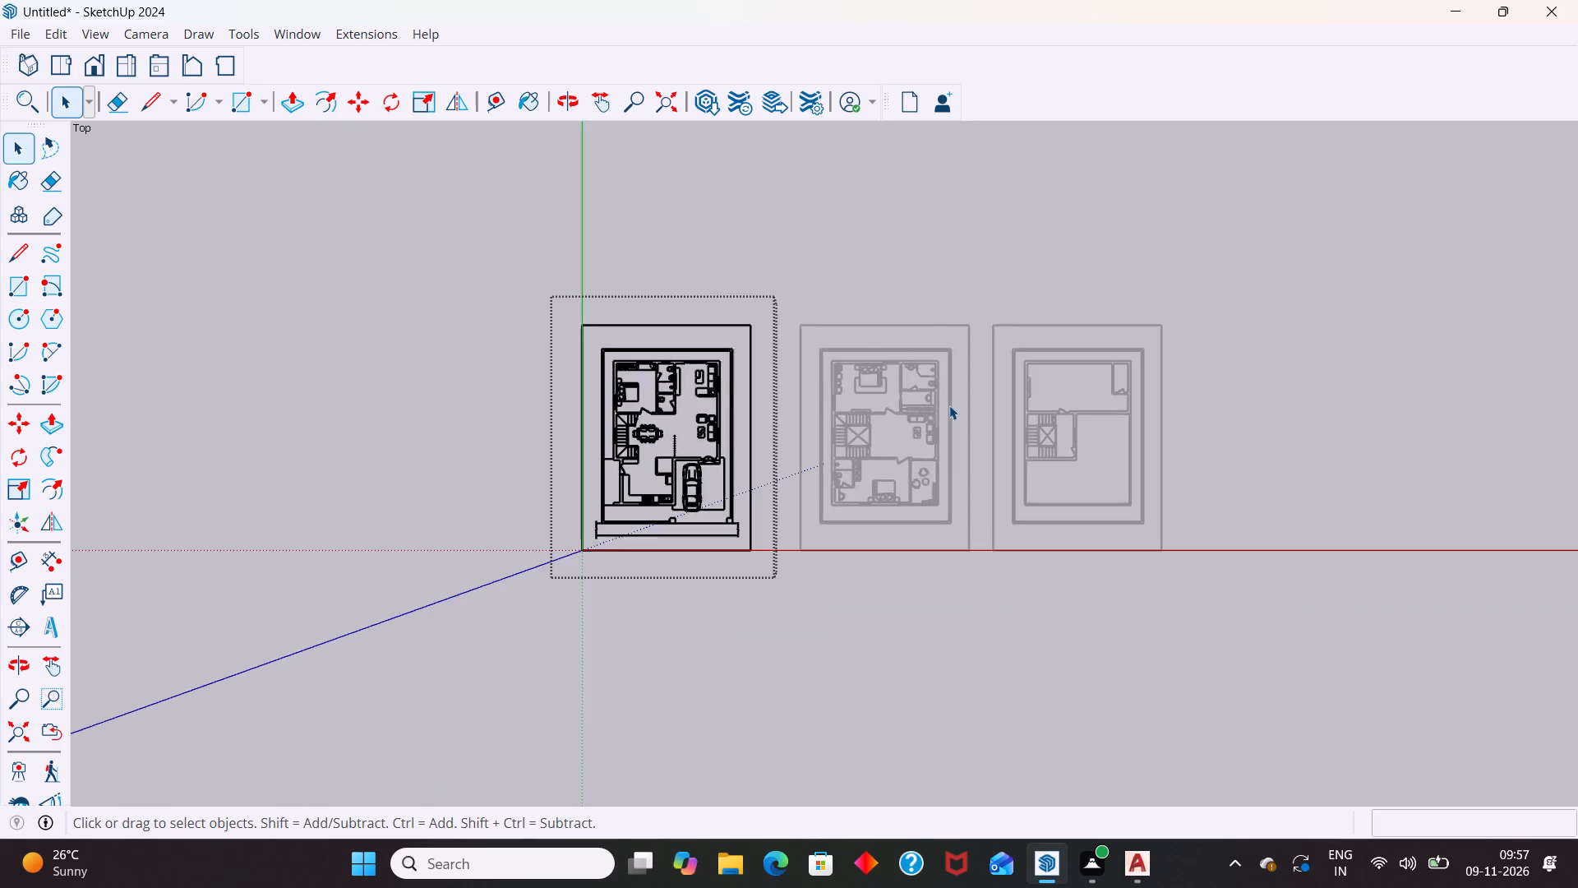
{"action": "scroll", "coordinate": [949, 409], "scroll_direction": "down", "scroll_amount": 4}
{"action": "left_click", "coordinate": [740, 603]}
Examine the rooms, stairs, walls and parking area of the floor plan with the car in top view.
{"action": "scroll", "coordinate": [796, 411], "scroll_direction": "up", "scroll_amount": 2}
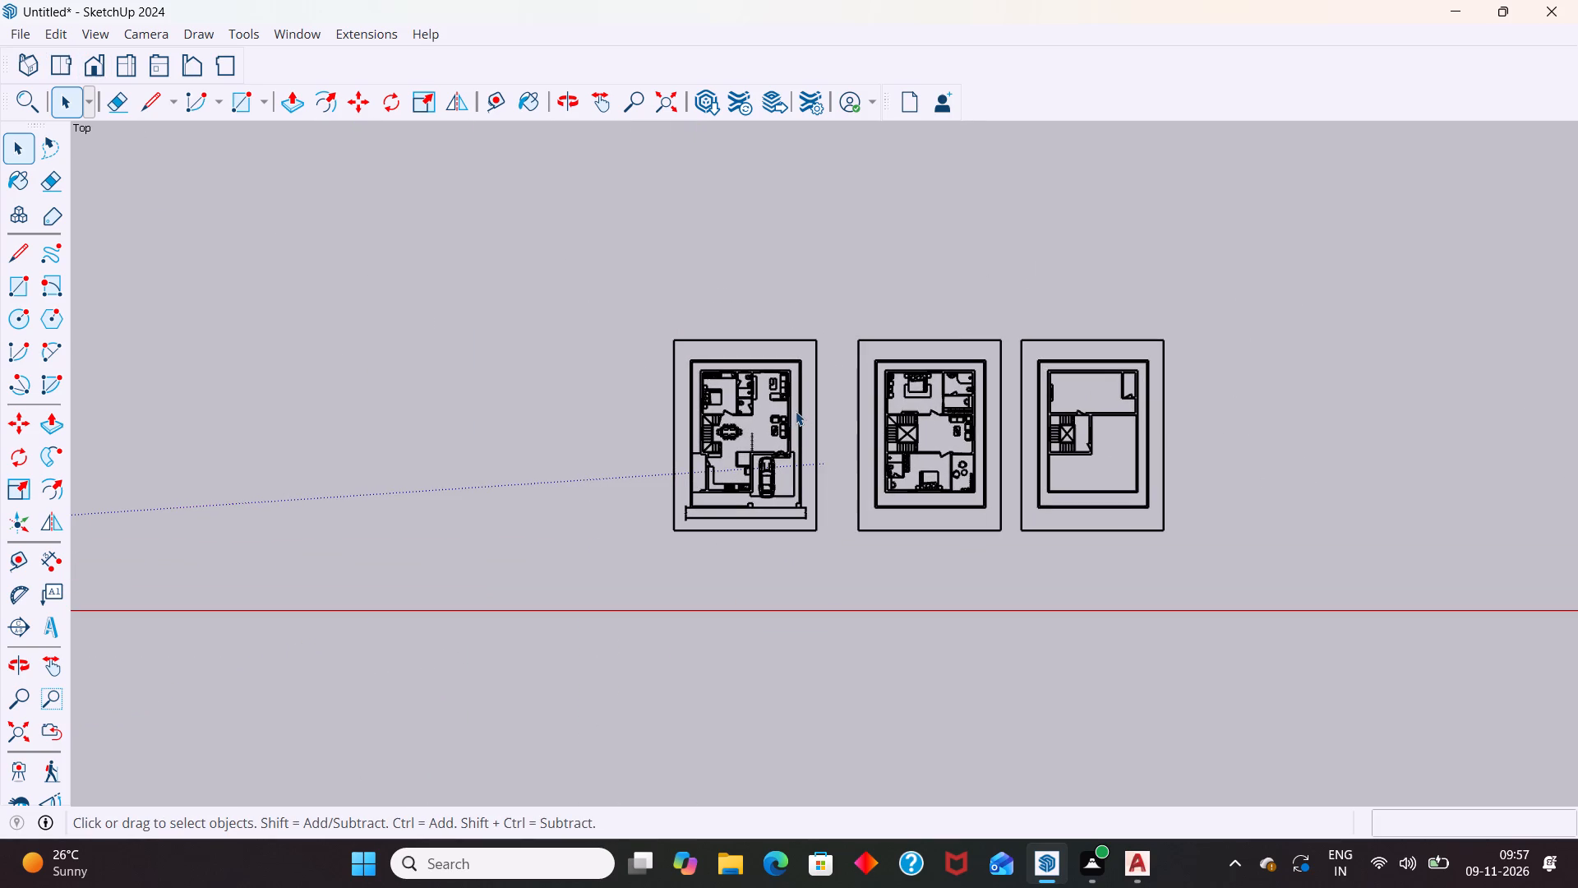
{"action": "scroll", "coordinate": [798, 406], "scroll_direction": "up", "scroll_amount": 2}
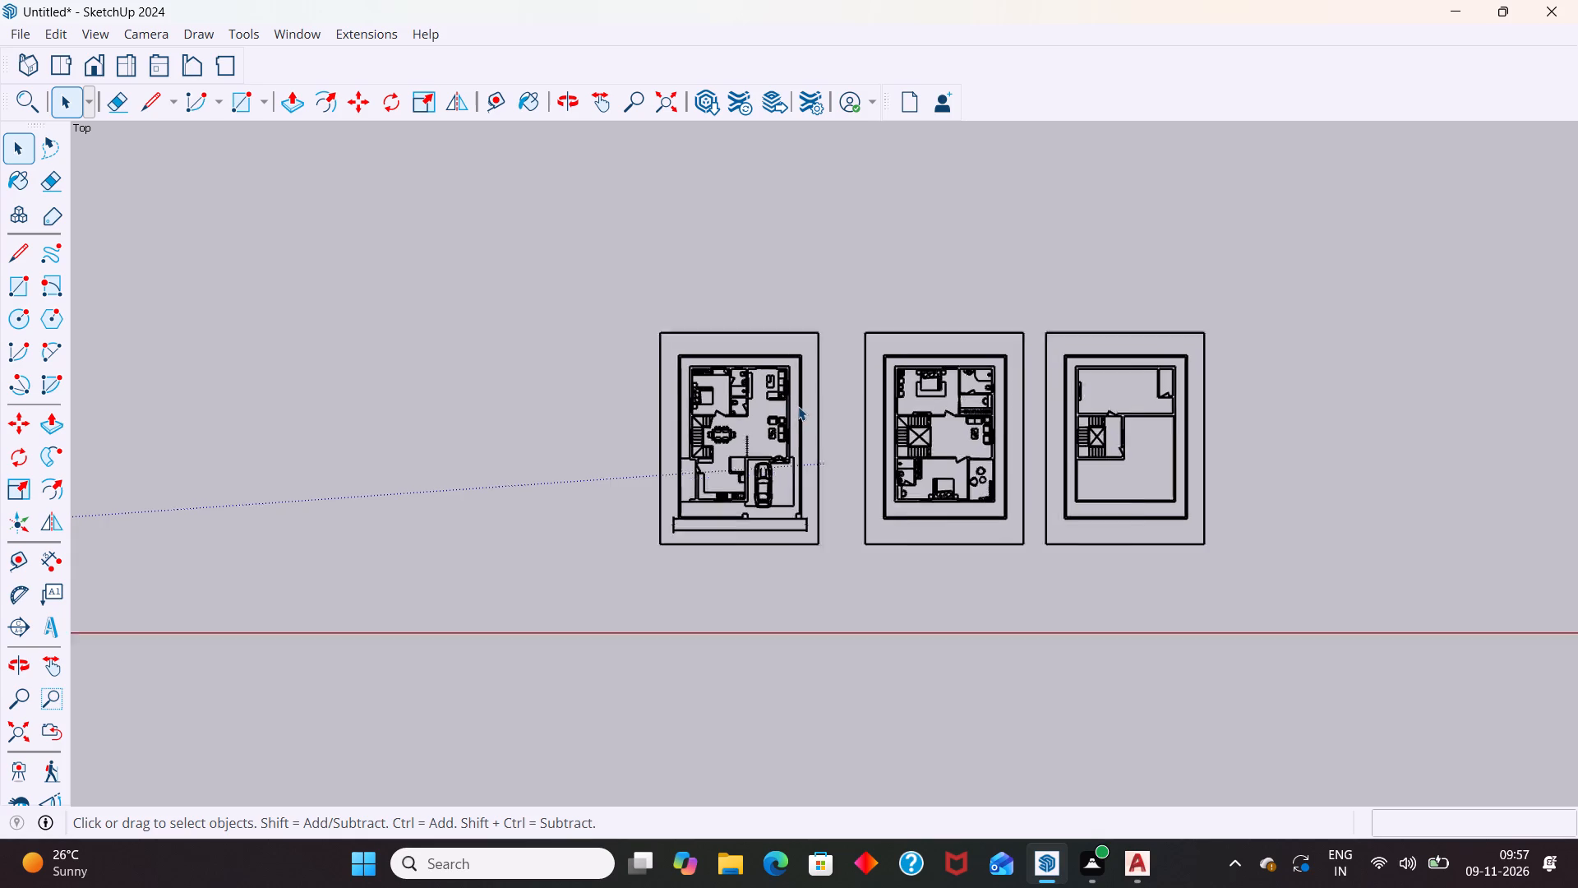
{"action": "scroll", "coordinate": [798, 406], "scroll_direction": "up", "scroll_amount": 7}
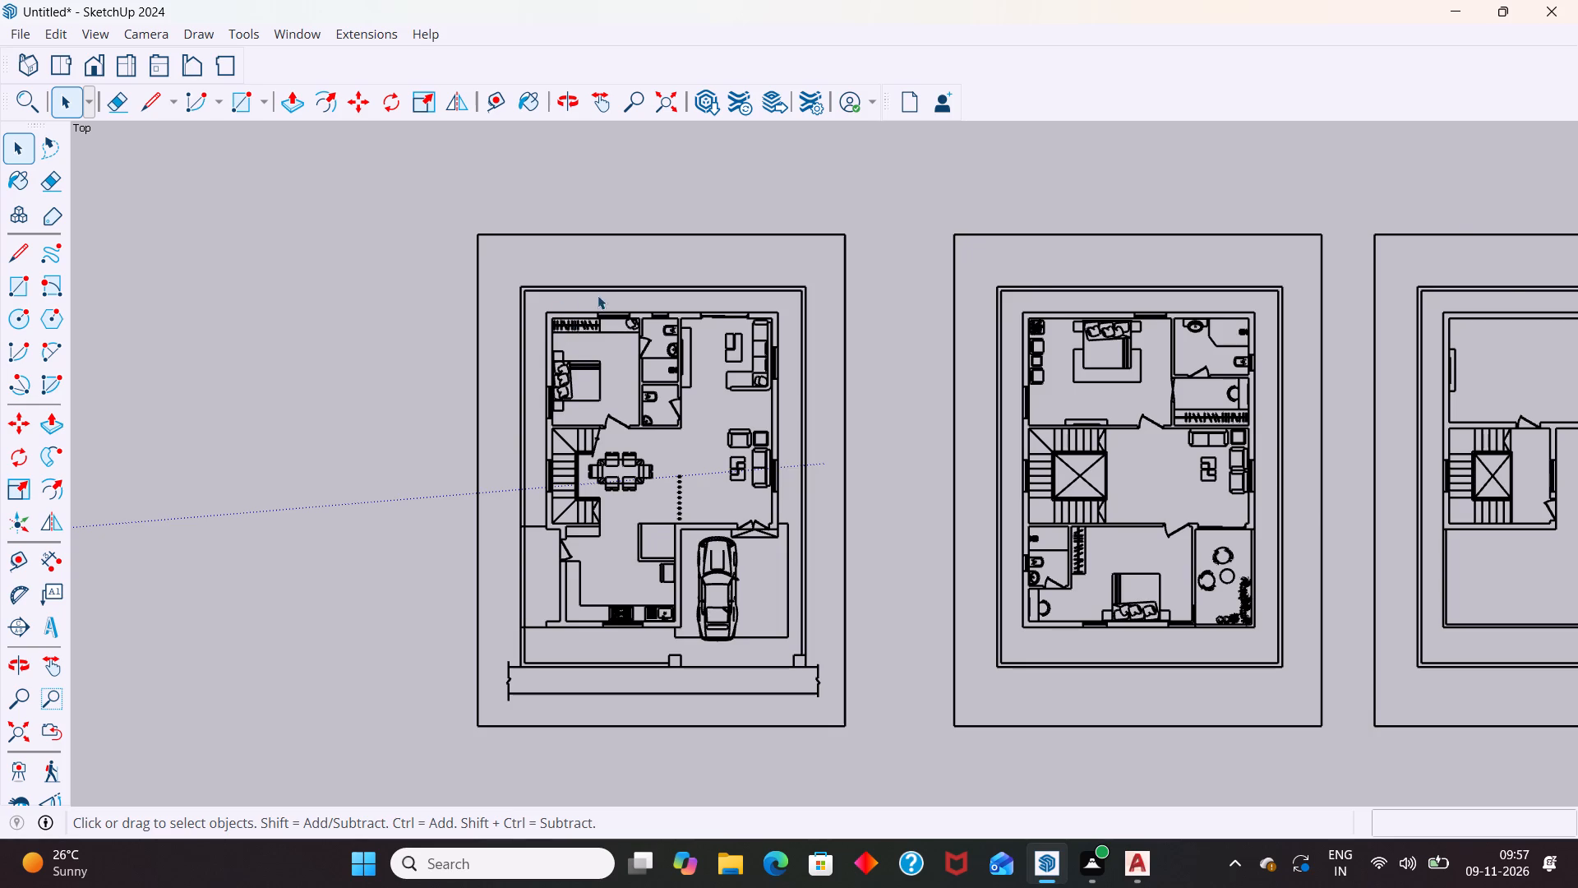
{"action": "scroll", "coordinate": [598, 295], "scroll_direction": "up", "scroll_amount": 4}
{"action": "scroll", "coordinate": [499, 455], "scroll_direction": "up", "scroll_amount": 6}
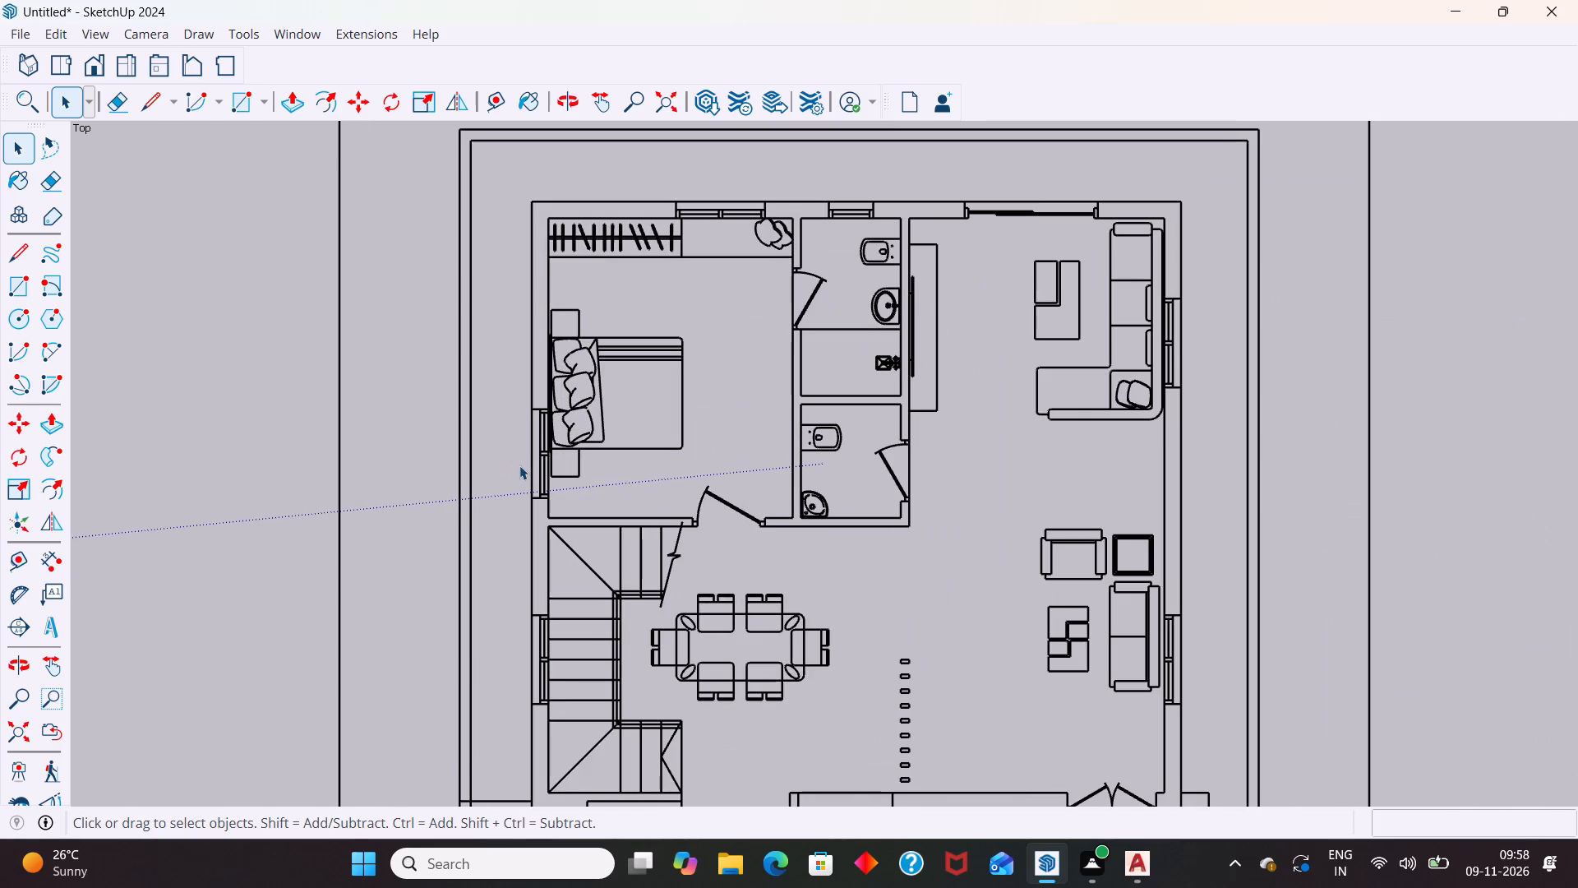
{"action": "scroll", "coordinate": [583, 415], "scroll_direction": "down", "scroll_amount": 9}
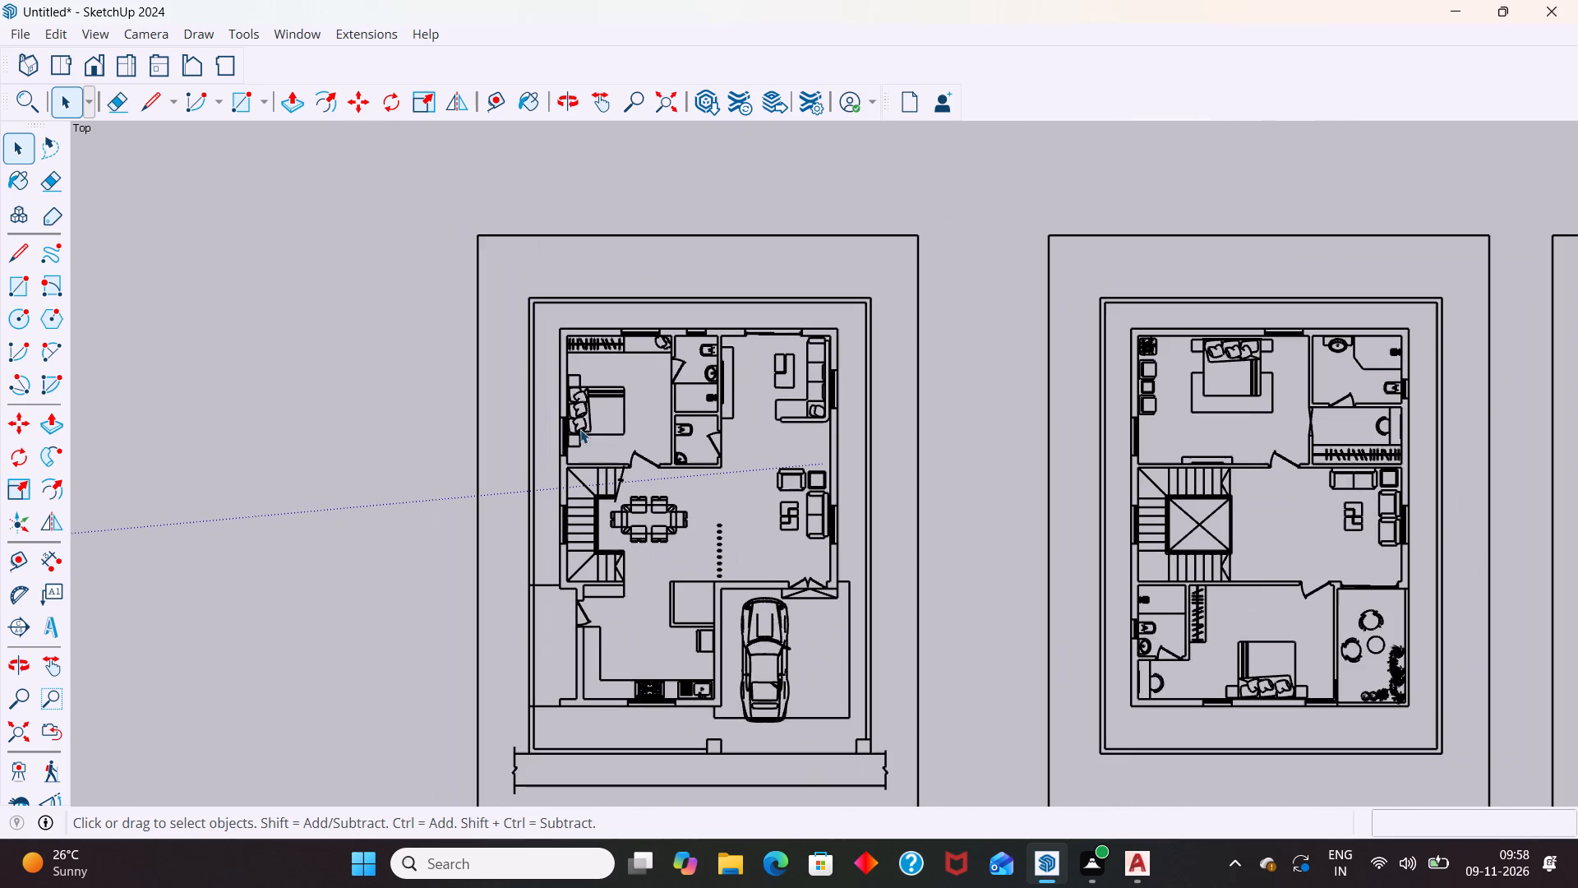
{"action": "scroll", "coordinate": [723, 487], "scroll_direction": "down", "scroll_amount": 3}
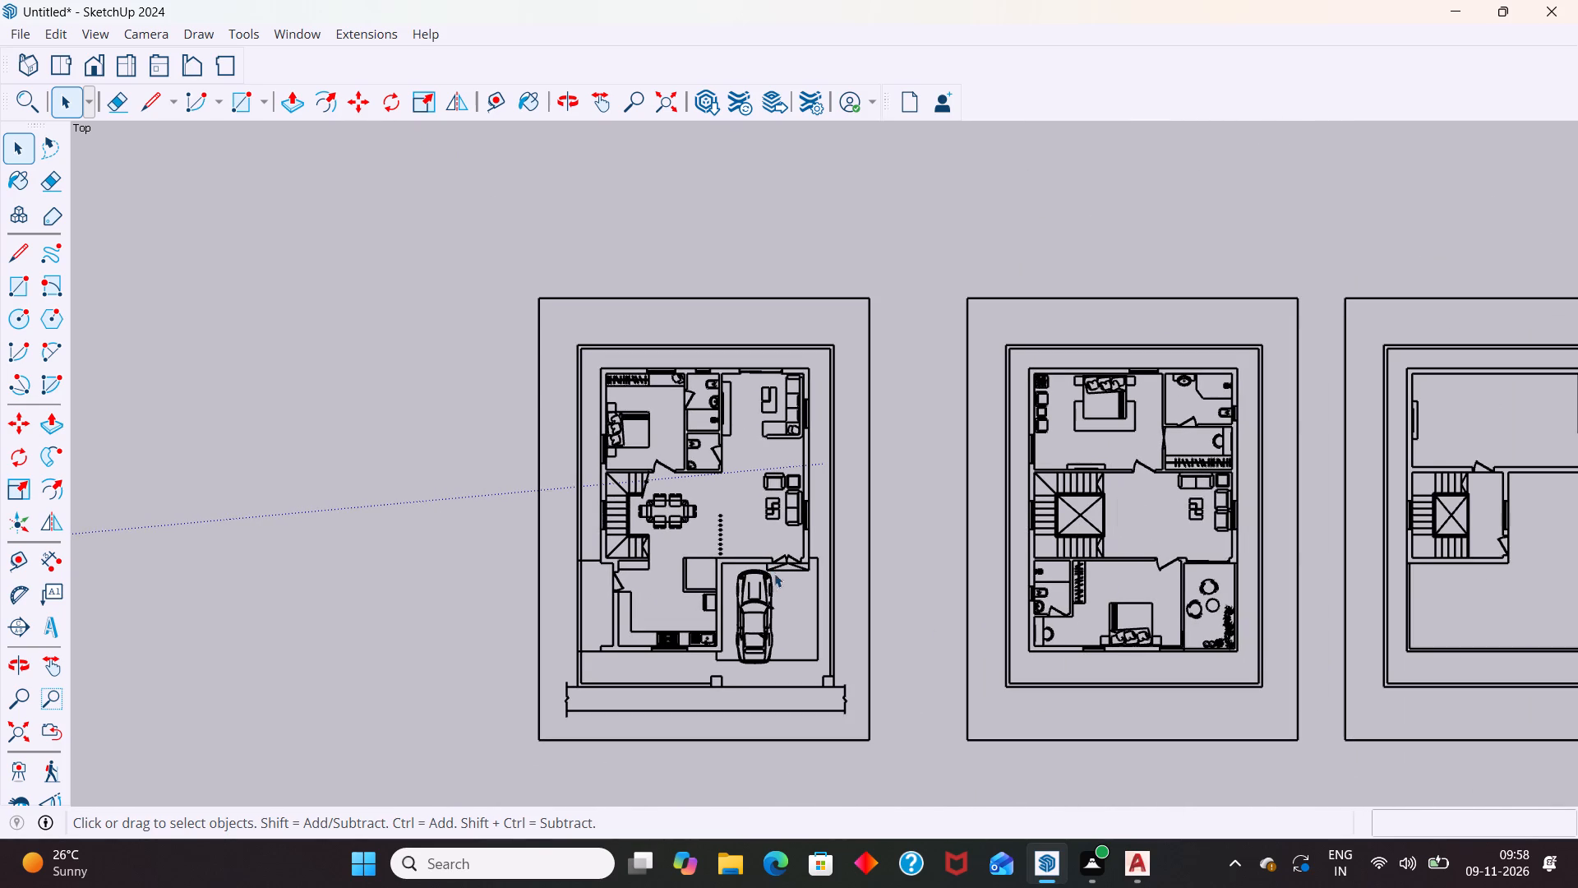
{"action": "scroll", "coordinate": [807, 543], "scroll_direction": "up", "scroll_amount": 11}
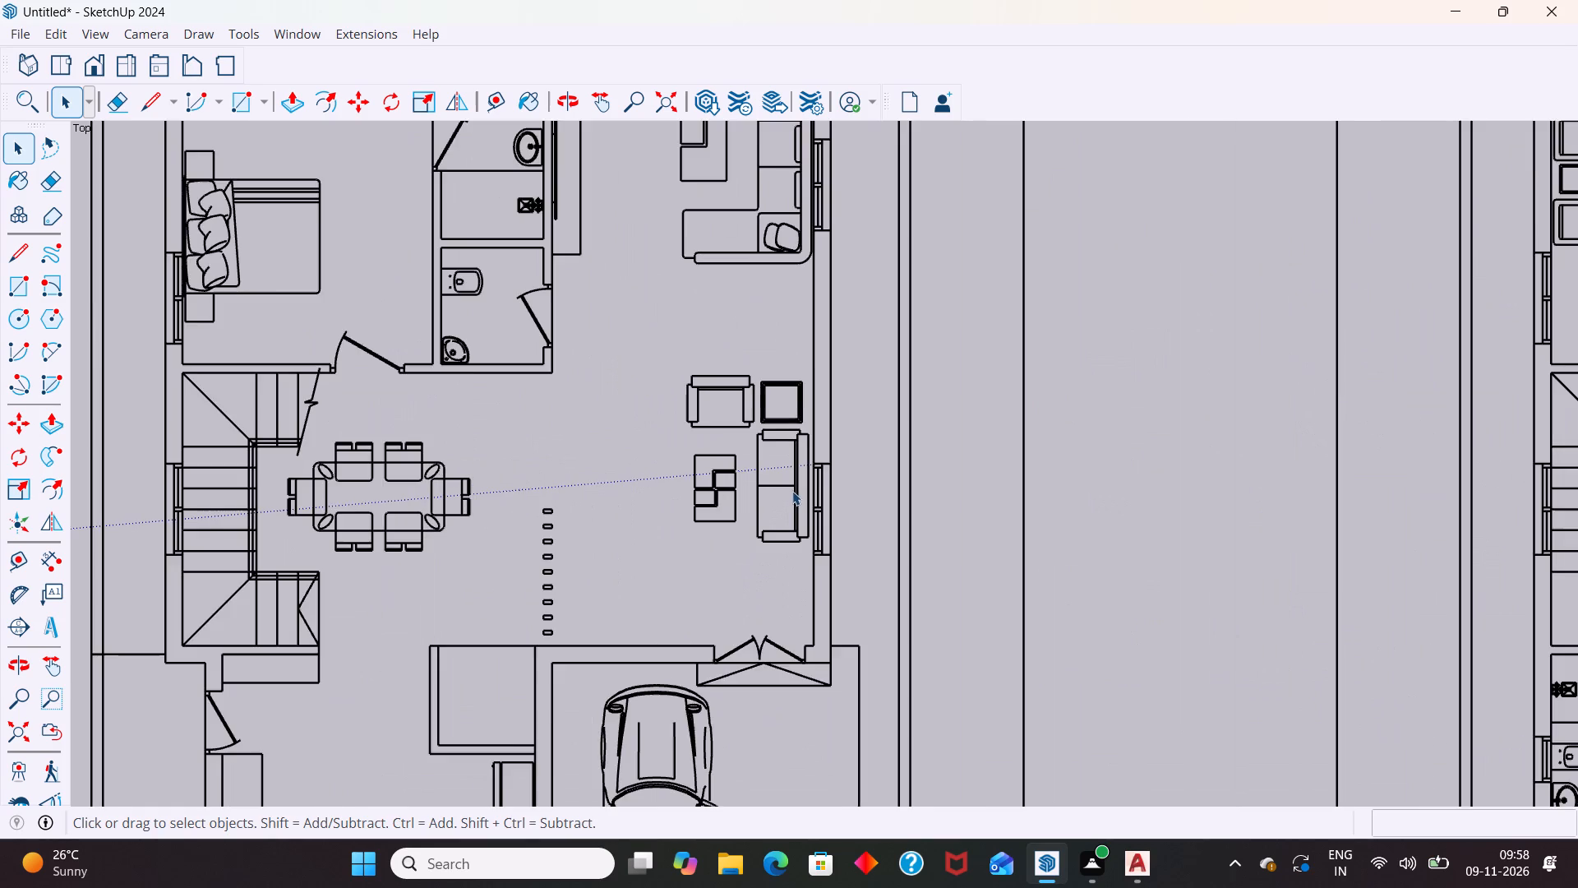
{"action": "scroll", "coordinate": [792, 491], "scroll_direction": "up", "scroll_amount": 2}
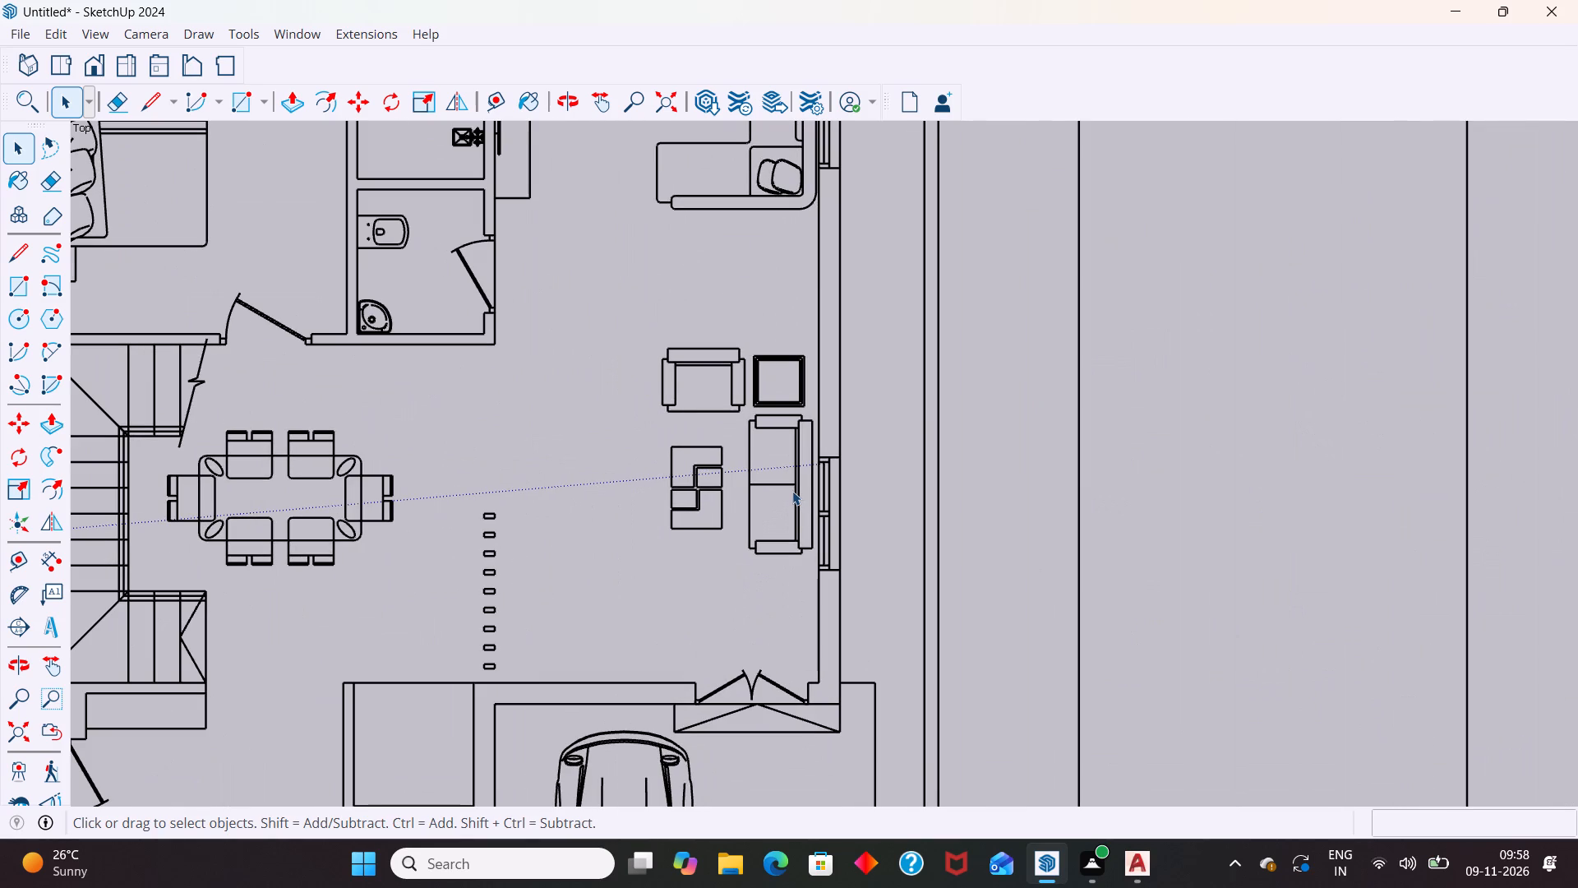
{"action": "scroll", "coordinate": [792, 491], "scroll_direction": "down", "scroll_amount": 5}
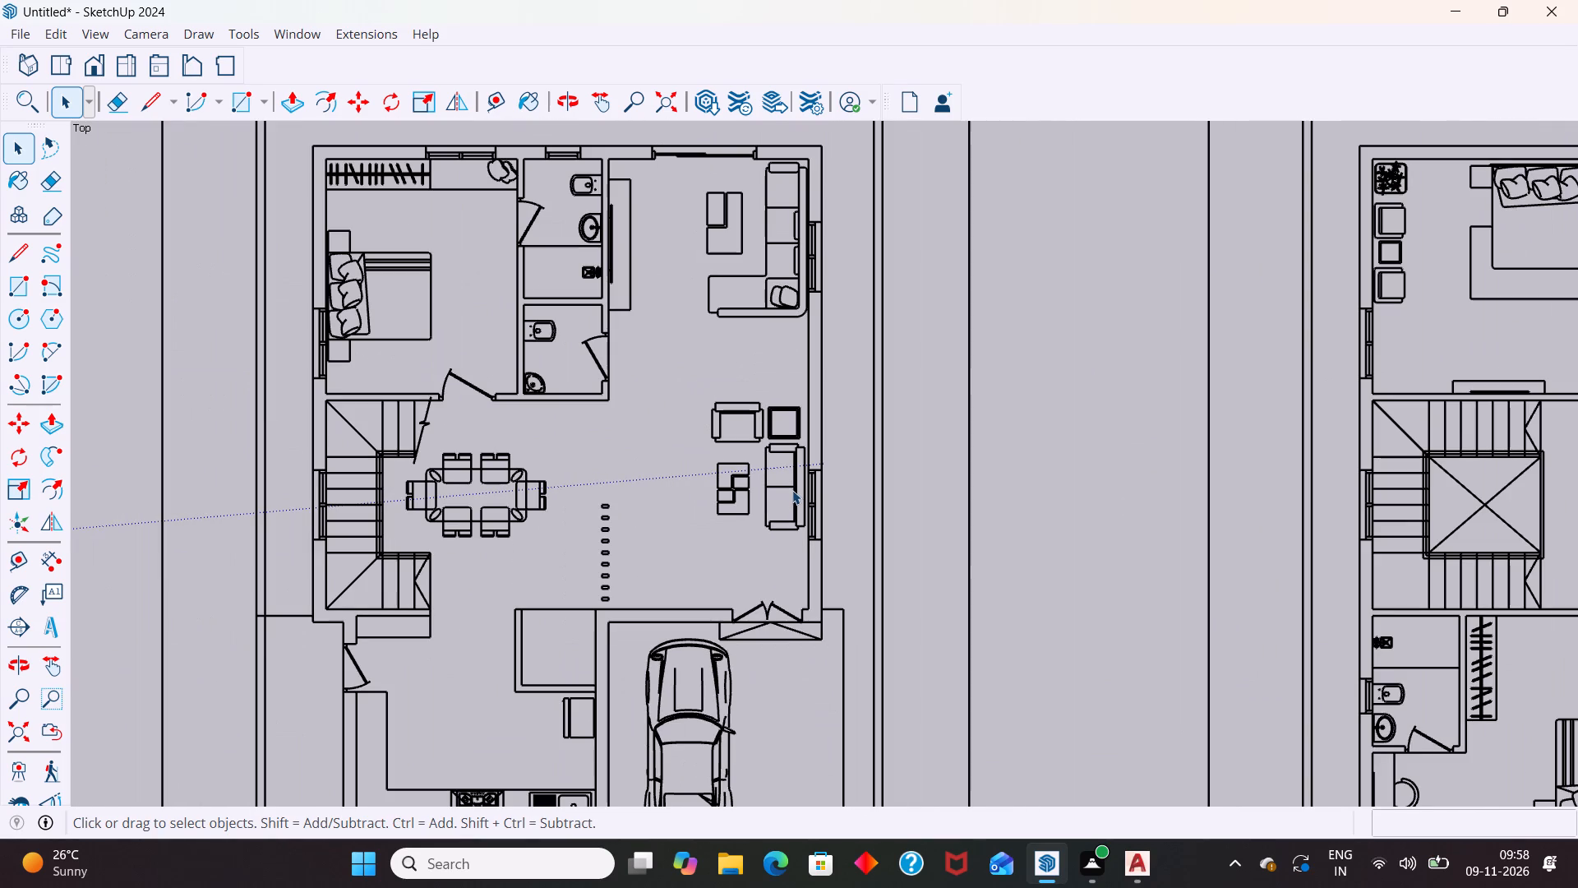
{"action": "scroll", "coordinate": [794, 491], "scroll_direction": "down", "scroll_amount": 2}
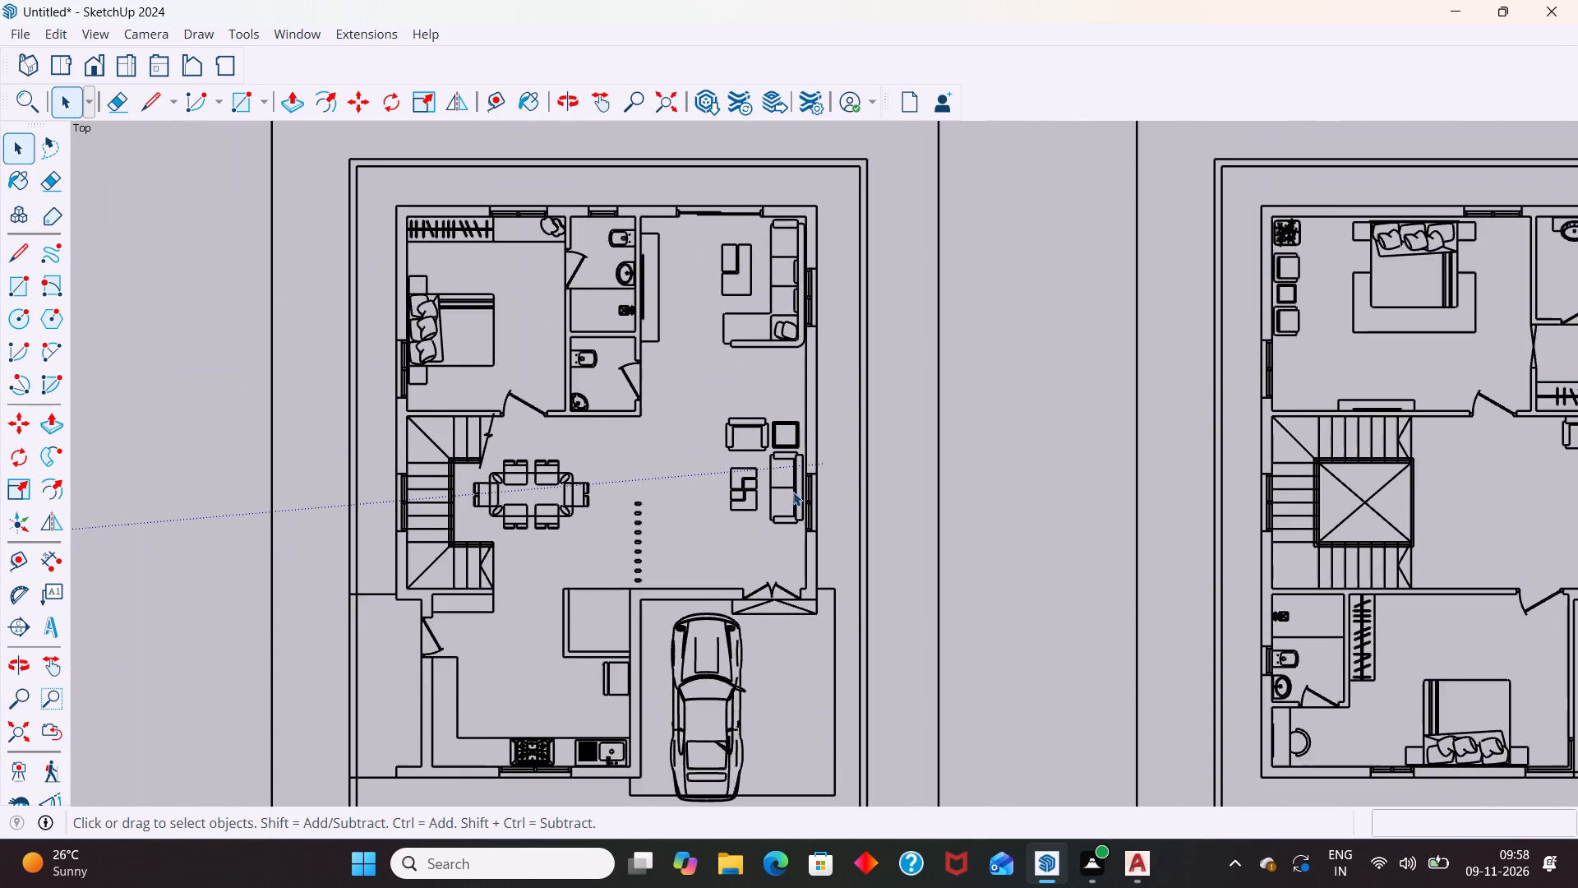
{"action": "scroll", "coordinate": [793, 492], "scroll_direction": "down", "scroll_amount": 4}
Open the group of the floor plan with the car, check an edge of its outer boundary, and exit it.
{"action": "triple_click", "coordinate": [842, 499]}
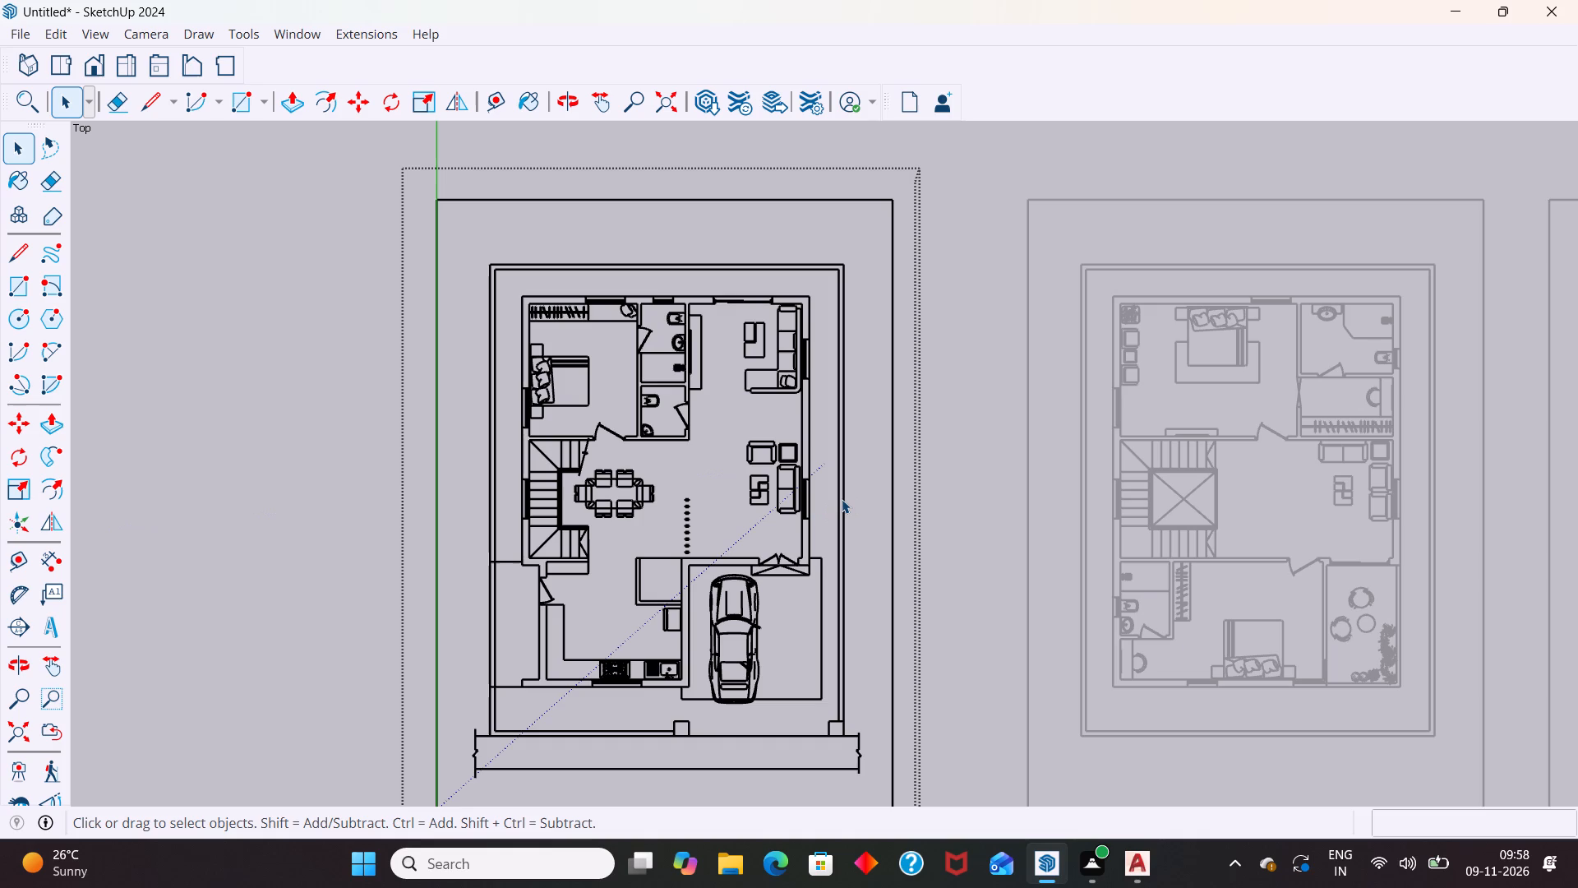
{"action": "left_click", "coordinate": [895, 451]}
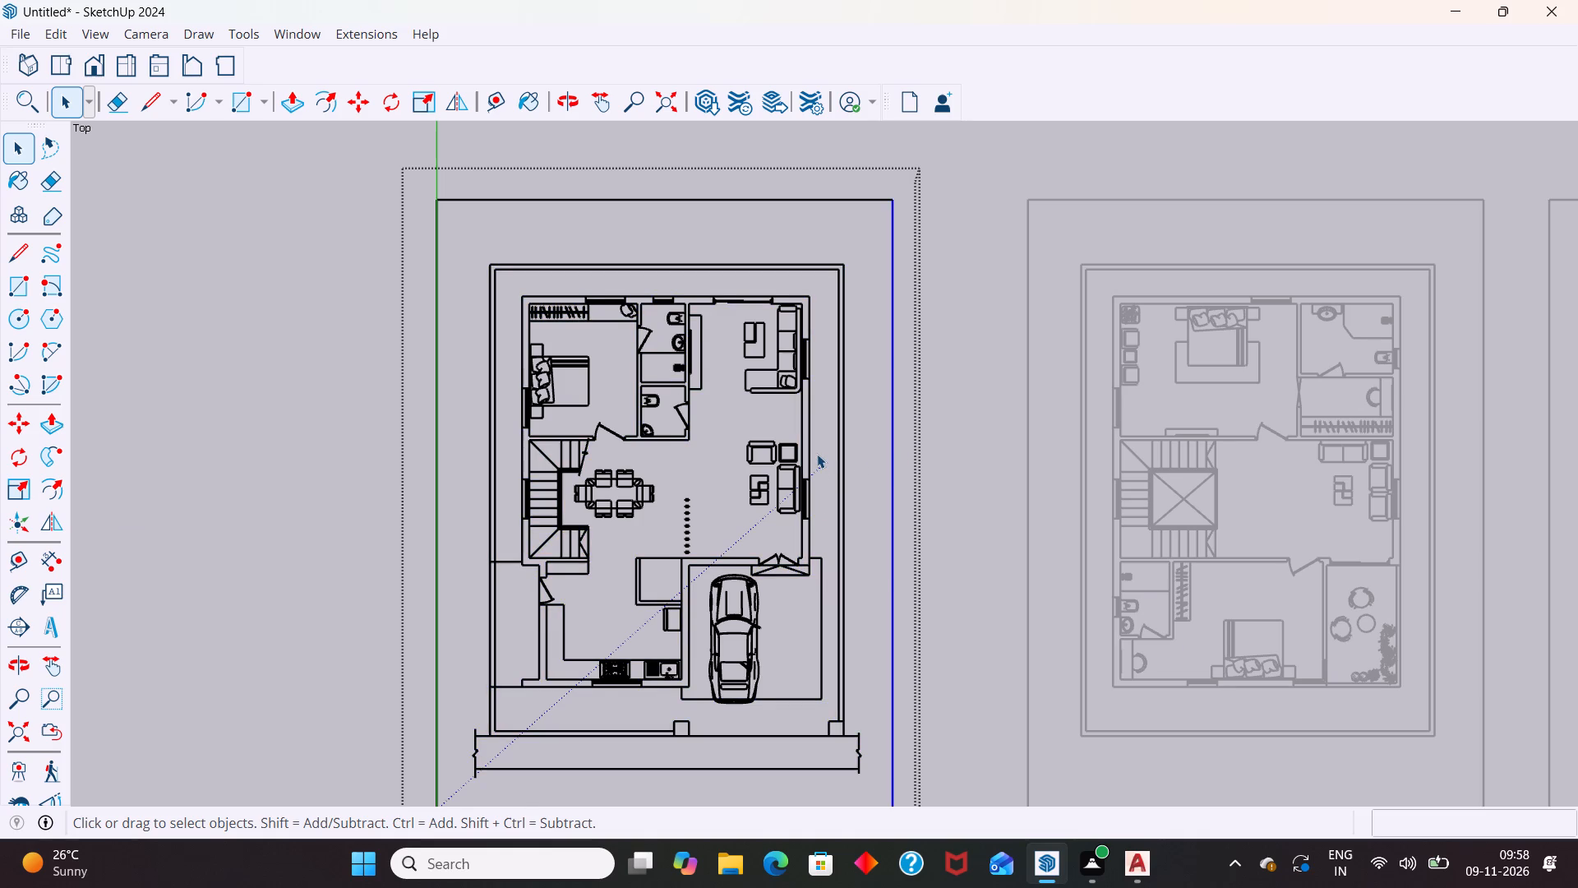
{"action": "scroll", "coordinate": [817, 454], "scroll_direction": "down", "scroll_amount": 3}
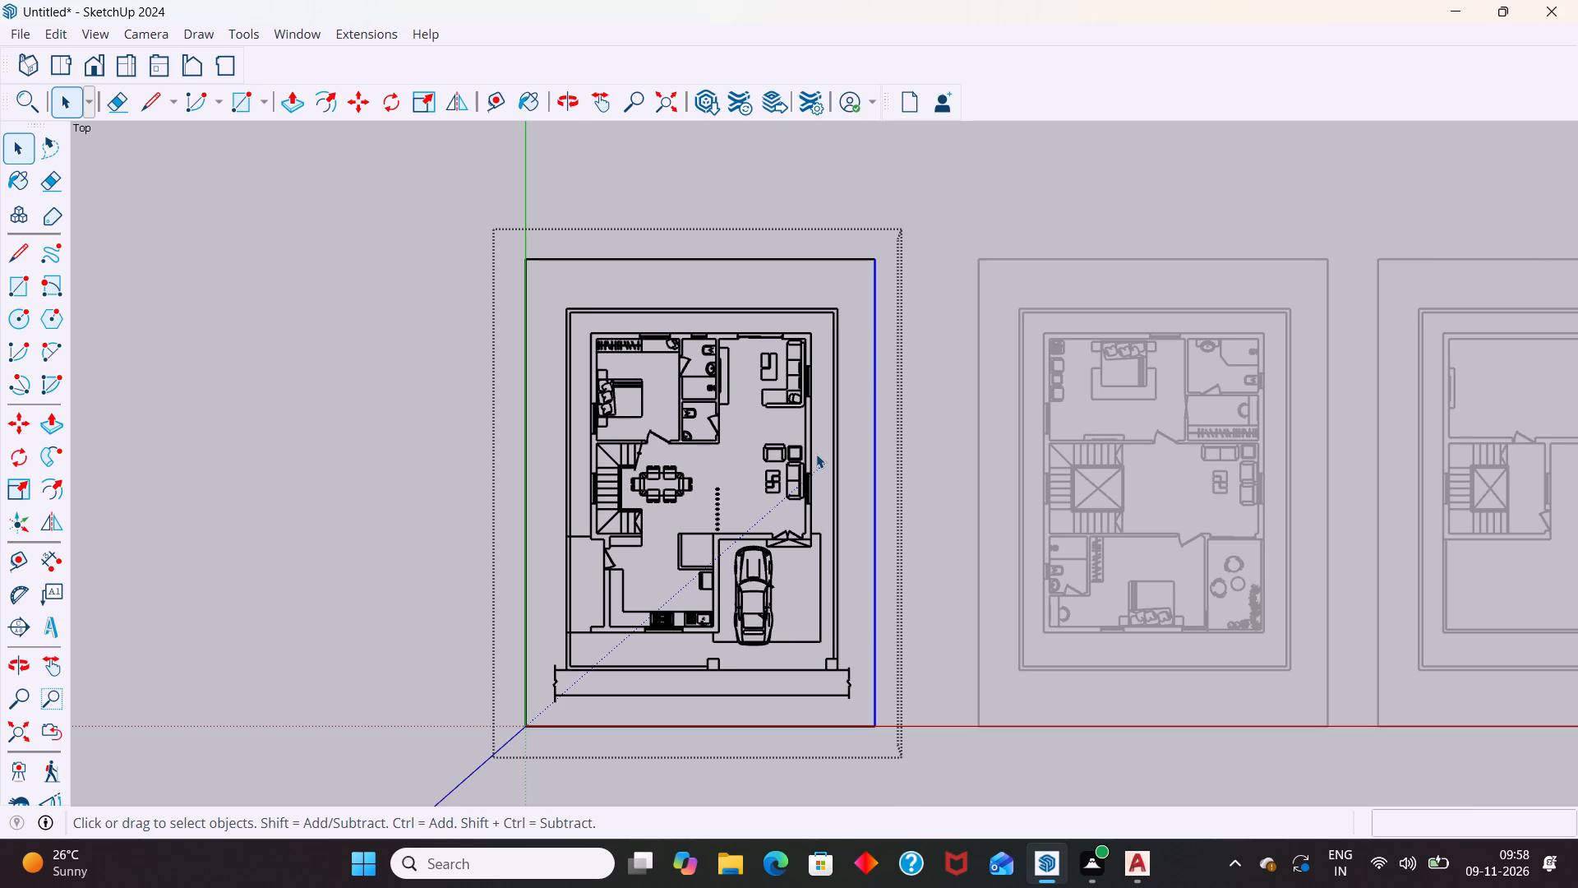
{"action": "left_click", "coordinate": [967, 306]}
Place the drawing axes' origin at the front-left corner of the car plan's outer boundary, with red and green axes along its edges.
{"action": "scroll", "coordinate": [961, 326], "scroll_direction": "down", "scroll_amount": 5}
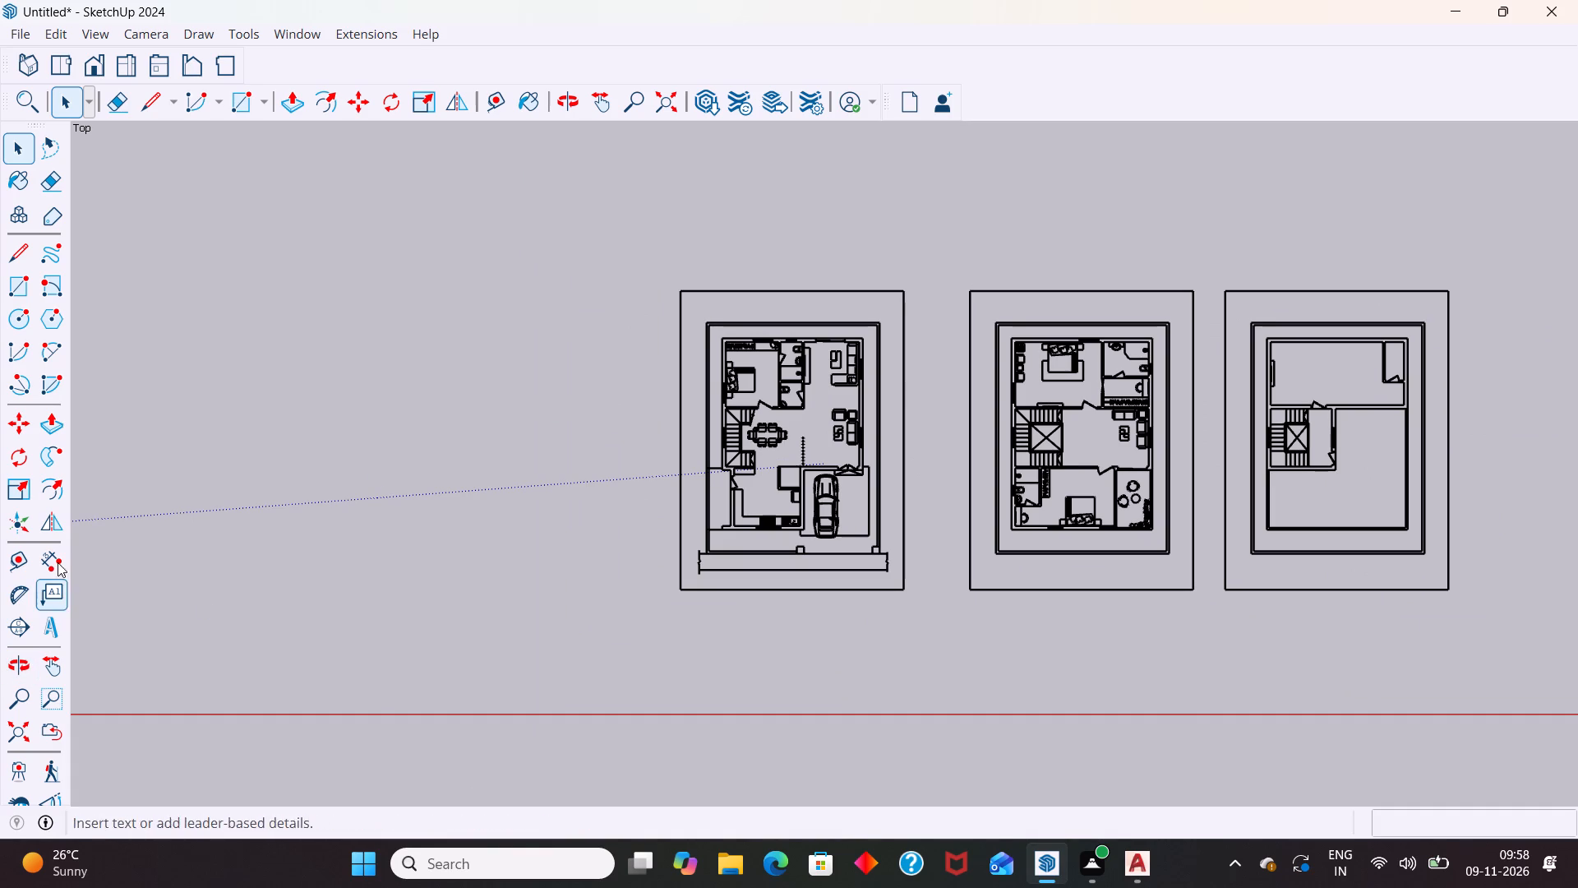
{"action": "left_click", "coordinate": [21, 533]}
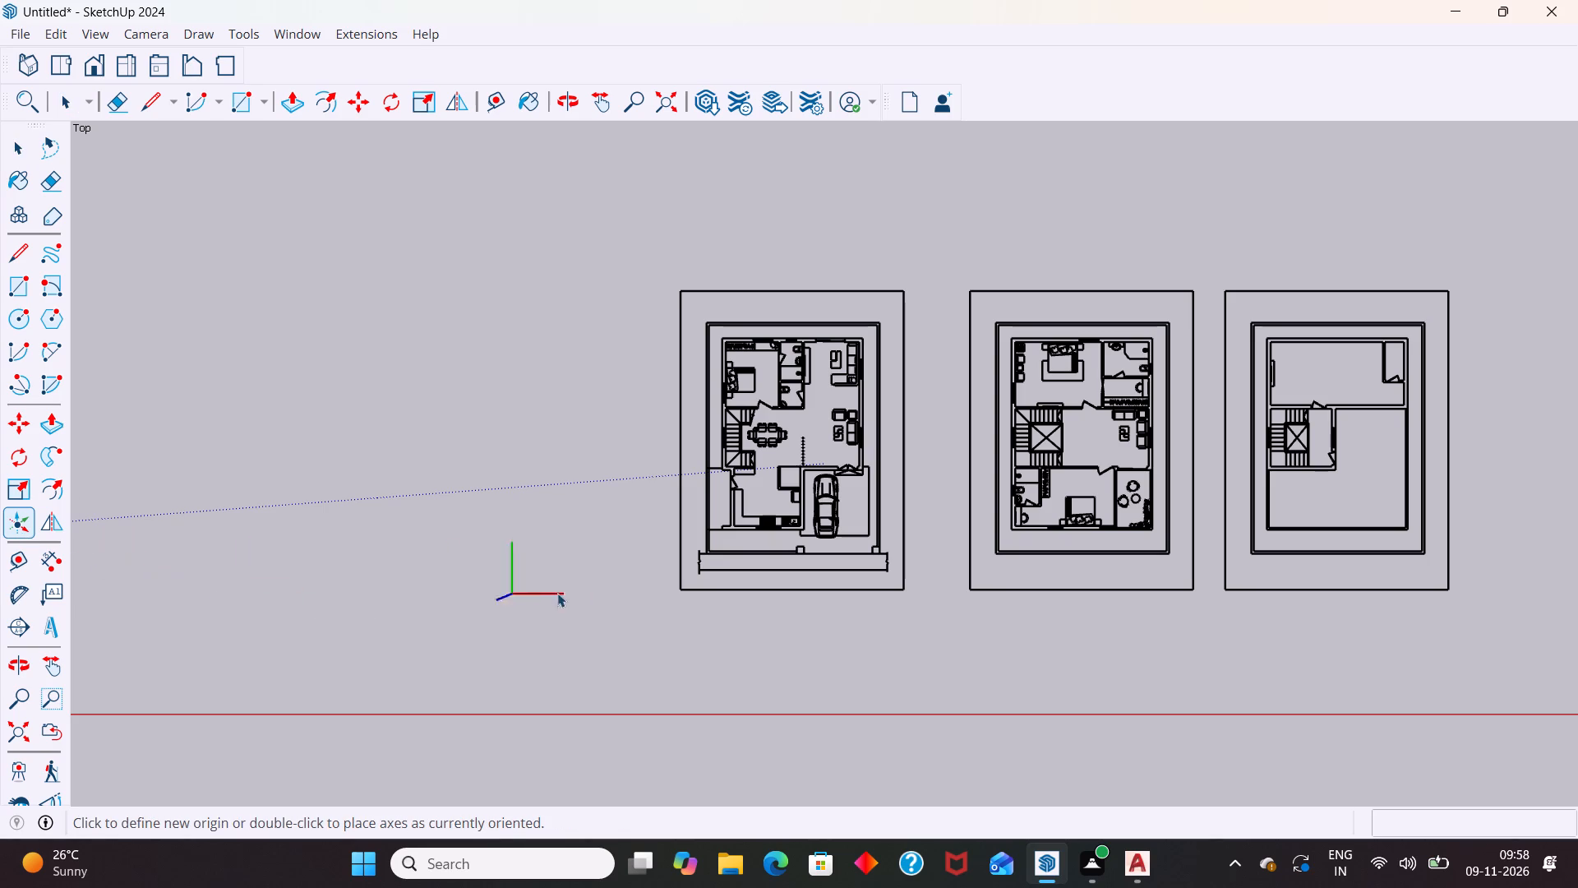
{"action": "left_click", "coordinate": [681, 588]}
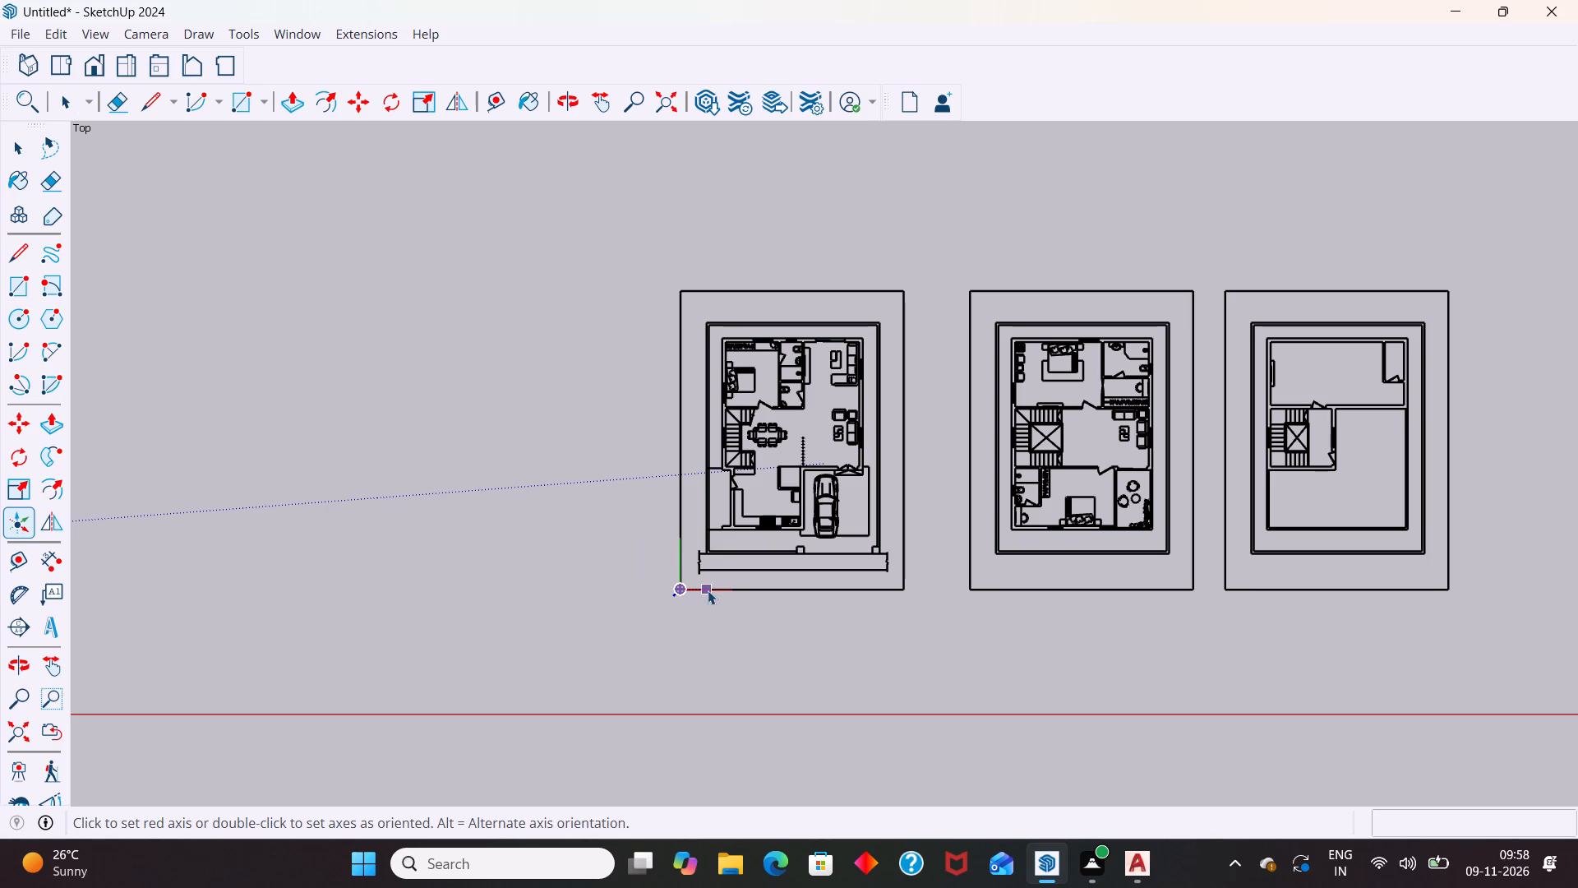
{"action": "left_click", "coordinate": [740, 593]}
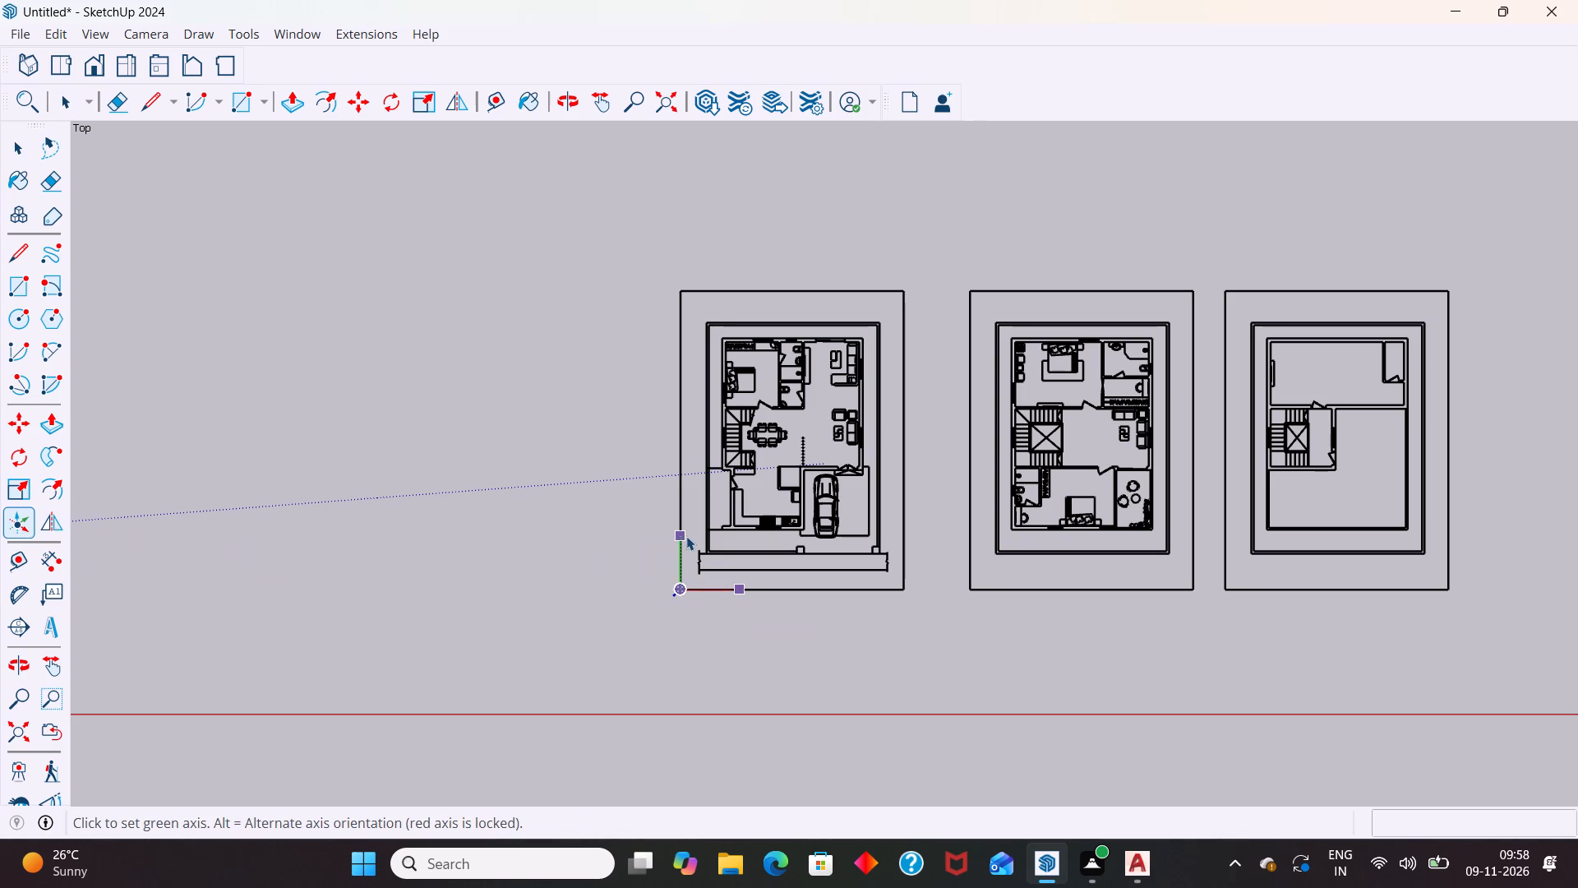
{"action": "left_click", "coordinate": [683, 534]}
Examine from several angles, including top and isometric views, how the three floor plans sit on the relocated axes.
{"action": "scroll", "coordinate": [771, 538], "scroll_direction": "down", "scroll_amount": 8}
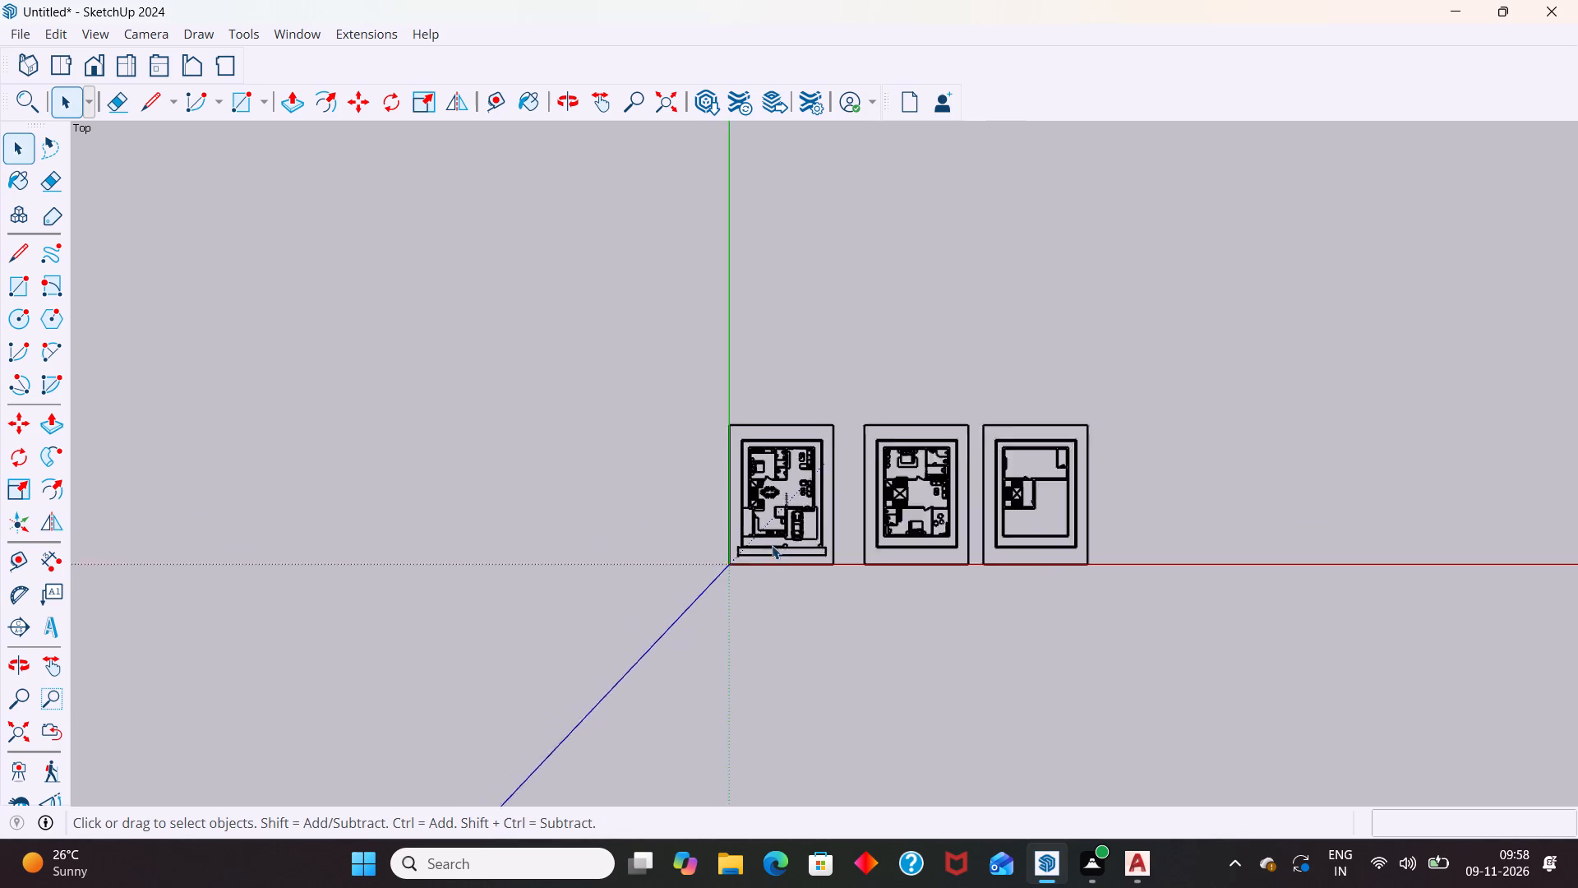
{"action": "scroll", "coordinate": [772, 545], "scroll_direction": "down", "scroll_amount": 3}
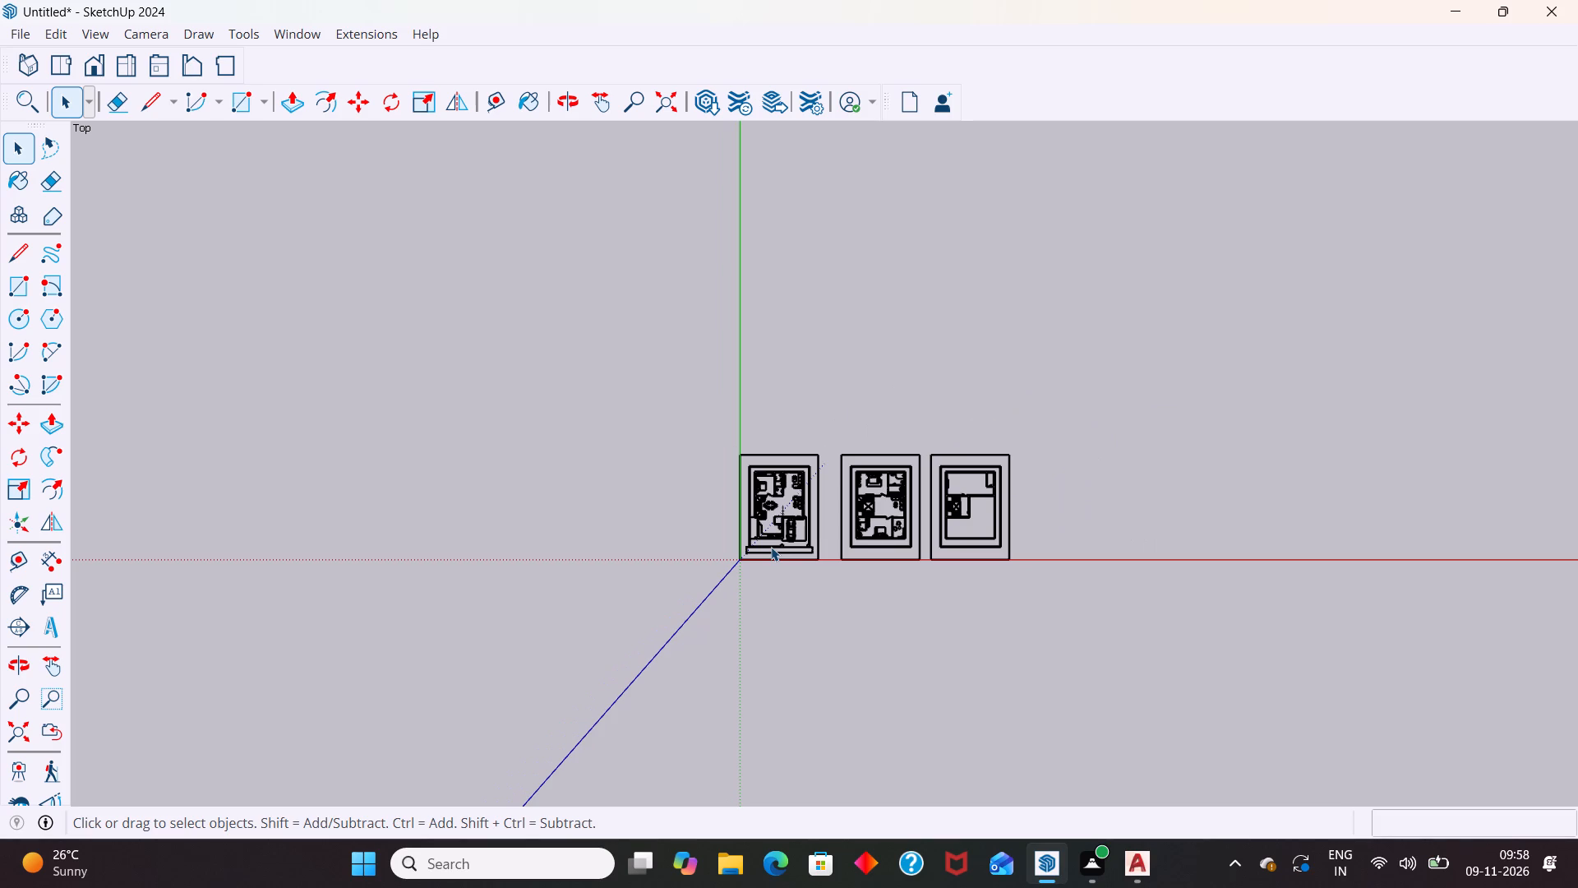
{"action": "scroll", "coordinate": [796, 497], "scroll_direction": "down", "scroll_amount": 5}
{"action": "middle_click_drag", "start_coordinate": [855, 599], "coordinate": [802, 609]}
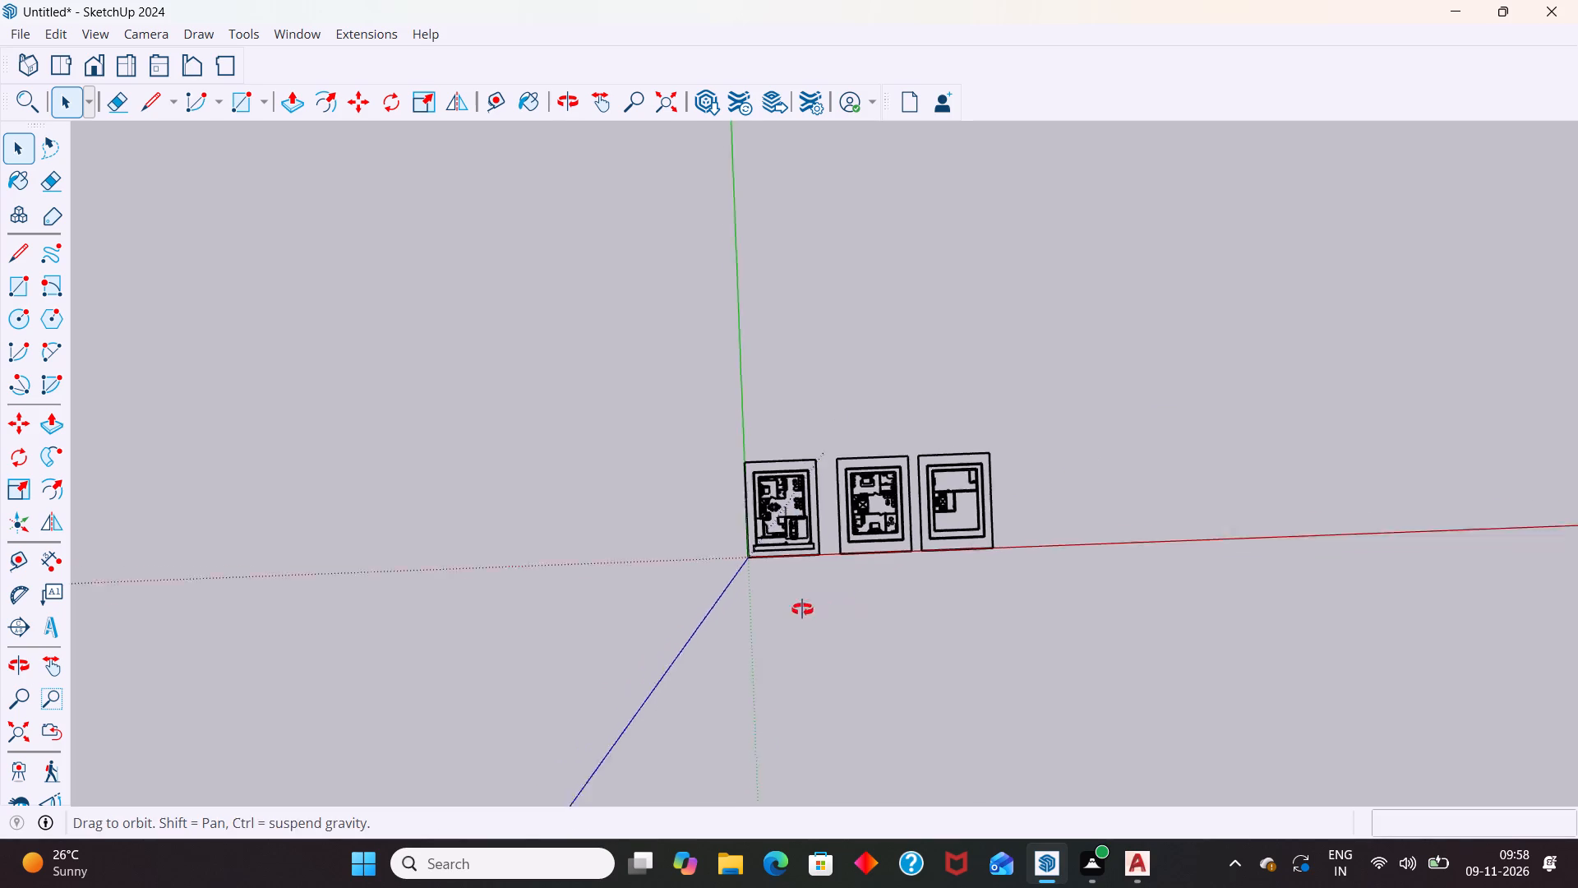
{"action": "middle_click_drag", "start_coordinate": [802, 609], "coordinate": [778, 610]}
{"action": "key", "text": "space"}
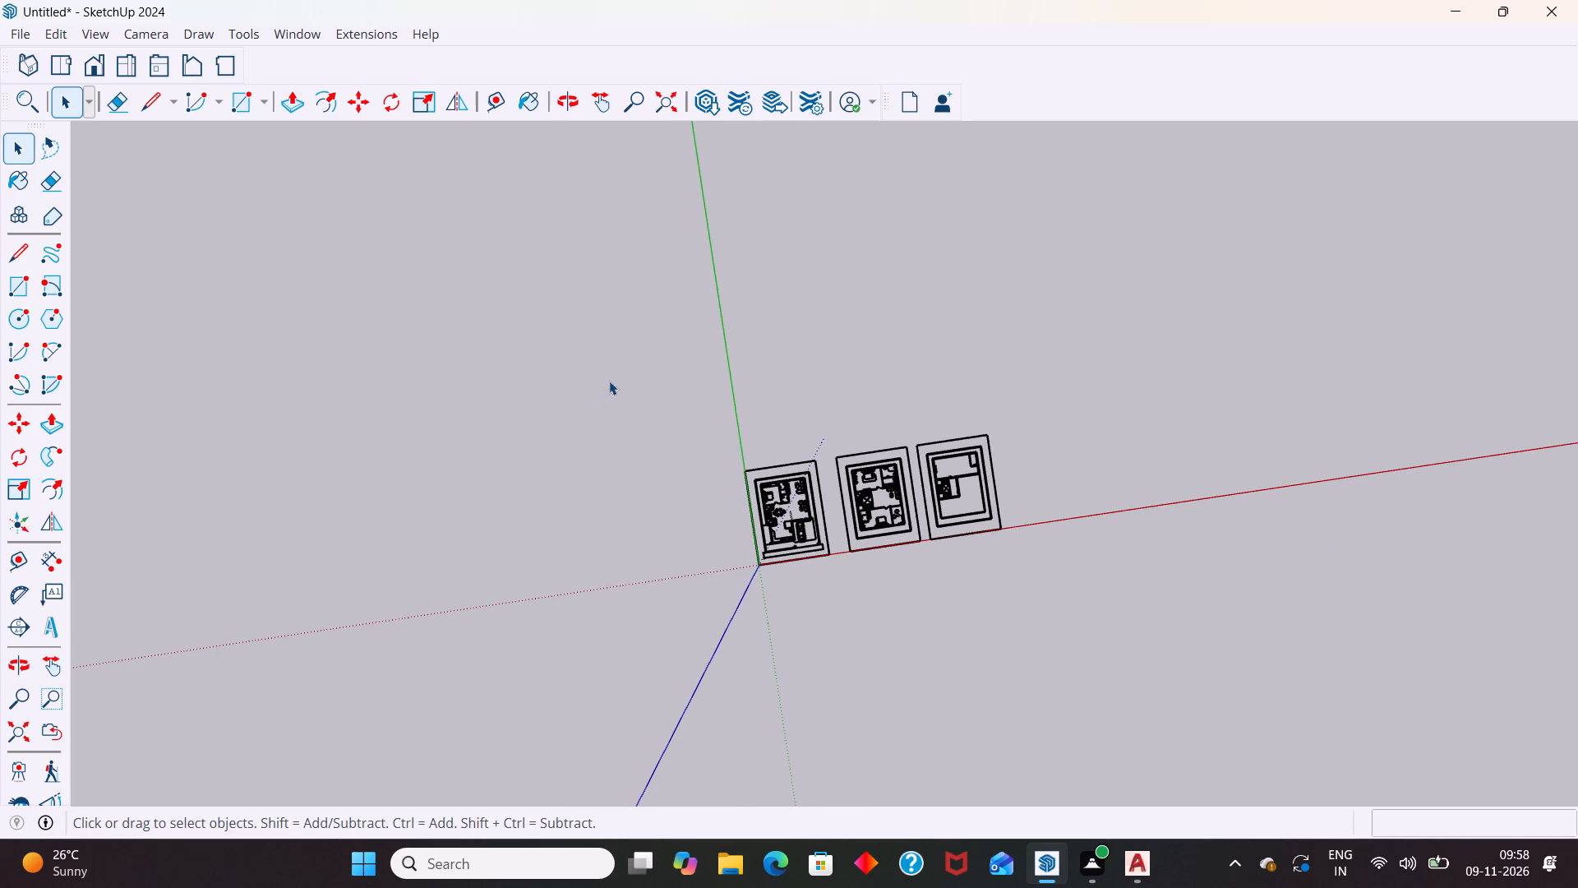
{"action": "key", "text": "o"}
{"action": "left_click_drag", "start_coordinate": [607, 381], "coordinate": [701, 362]}
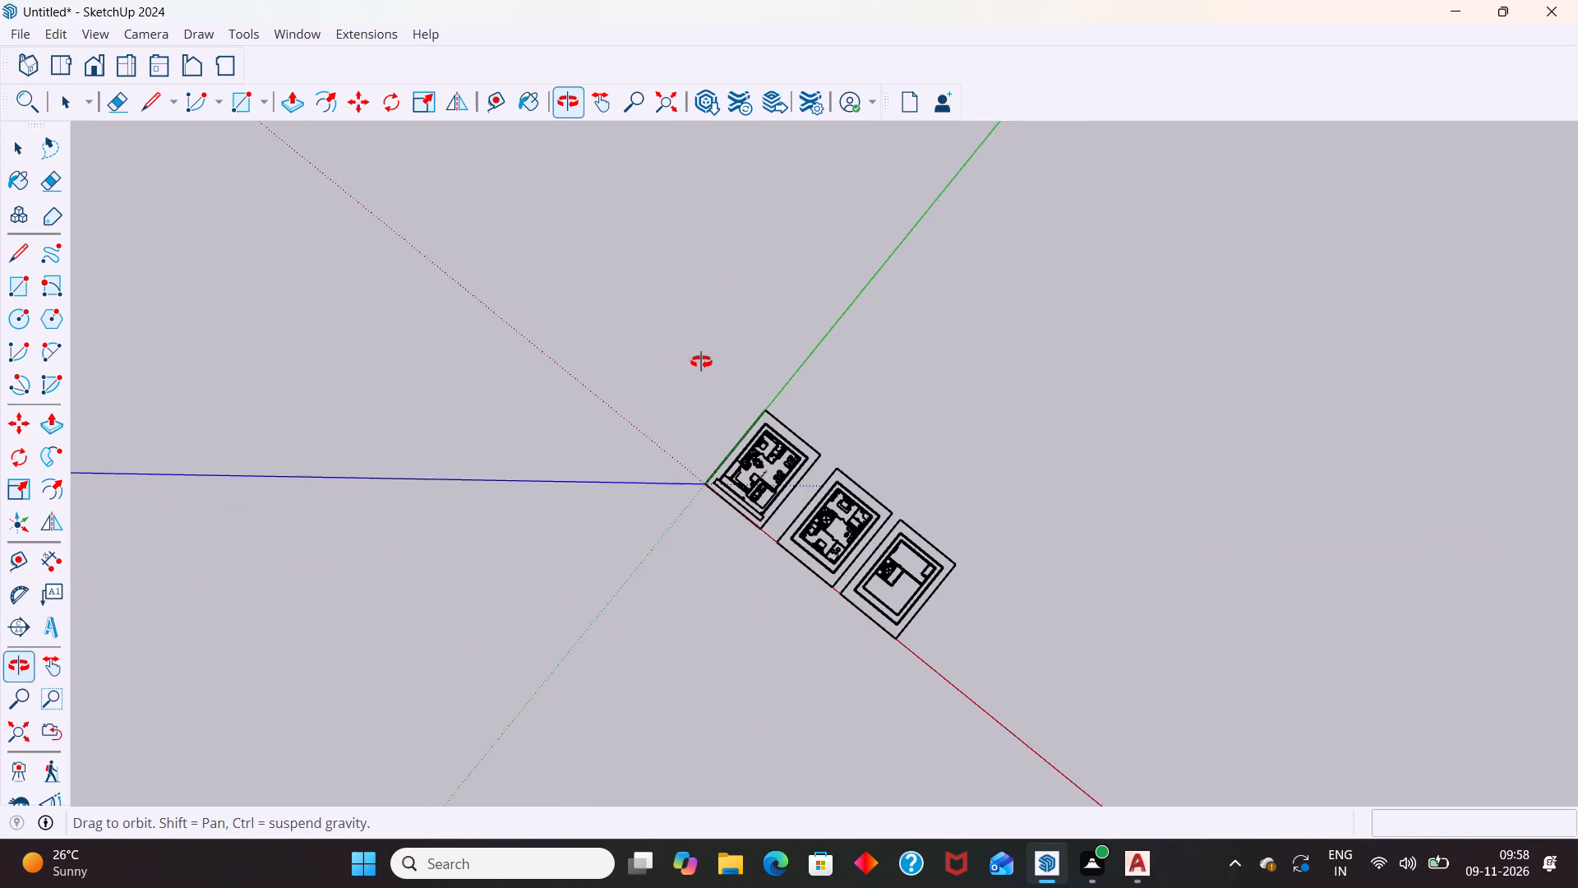
{"action": "left_click_drag", "start_coordinate": [701, 362], "coordinate": [533, 482]}
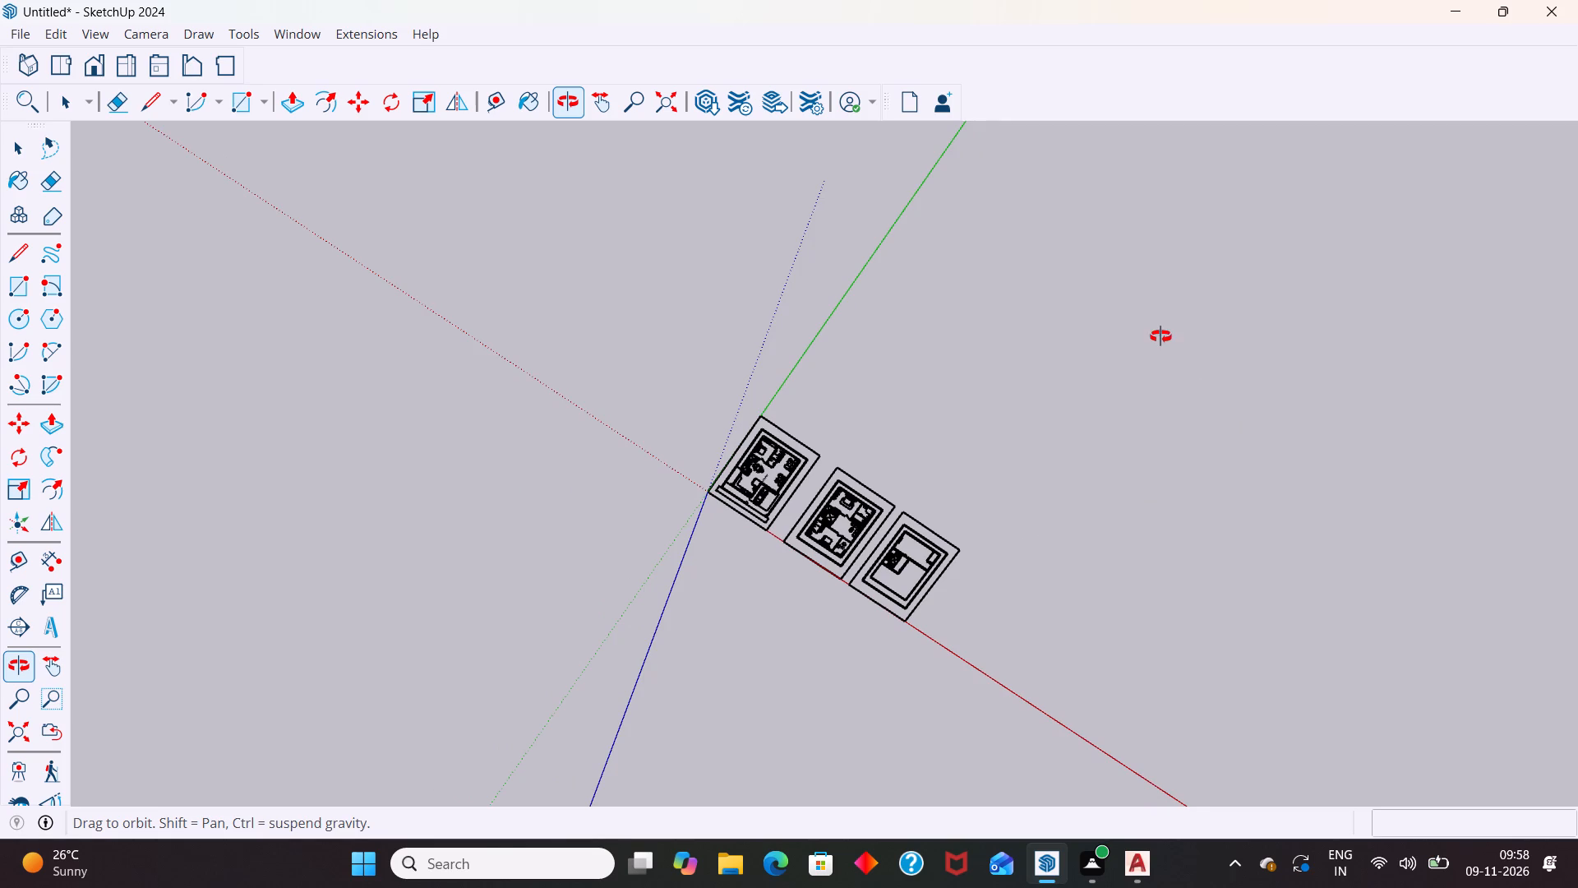
{"action": "left_click_drag", "start_coordinate": [1160, 336], "coordinate": [899, 290]}
{"action": "scroll", "coordinate": [871, 441], "scroll_direction": "up", "scroll_amount": 4}
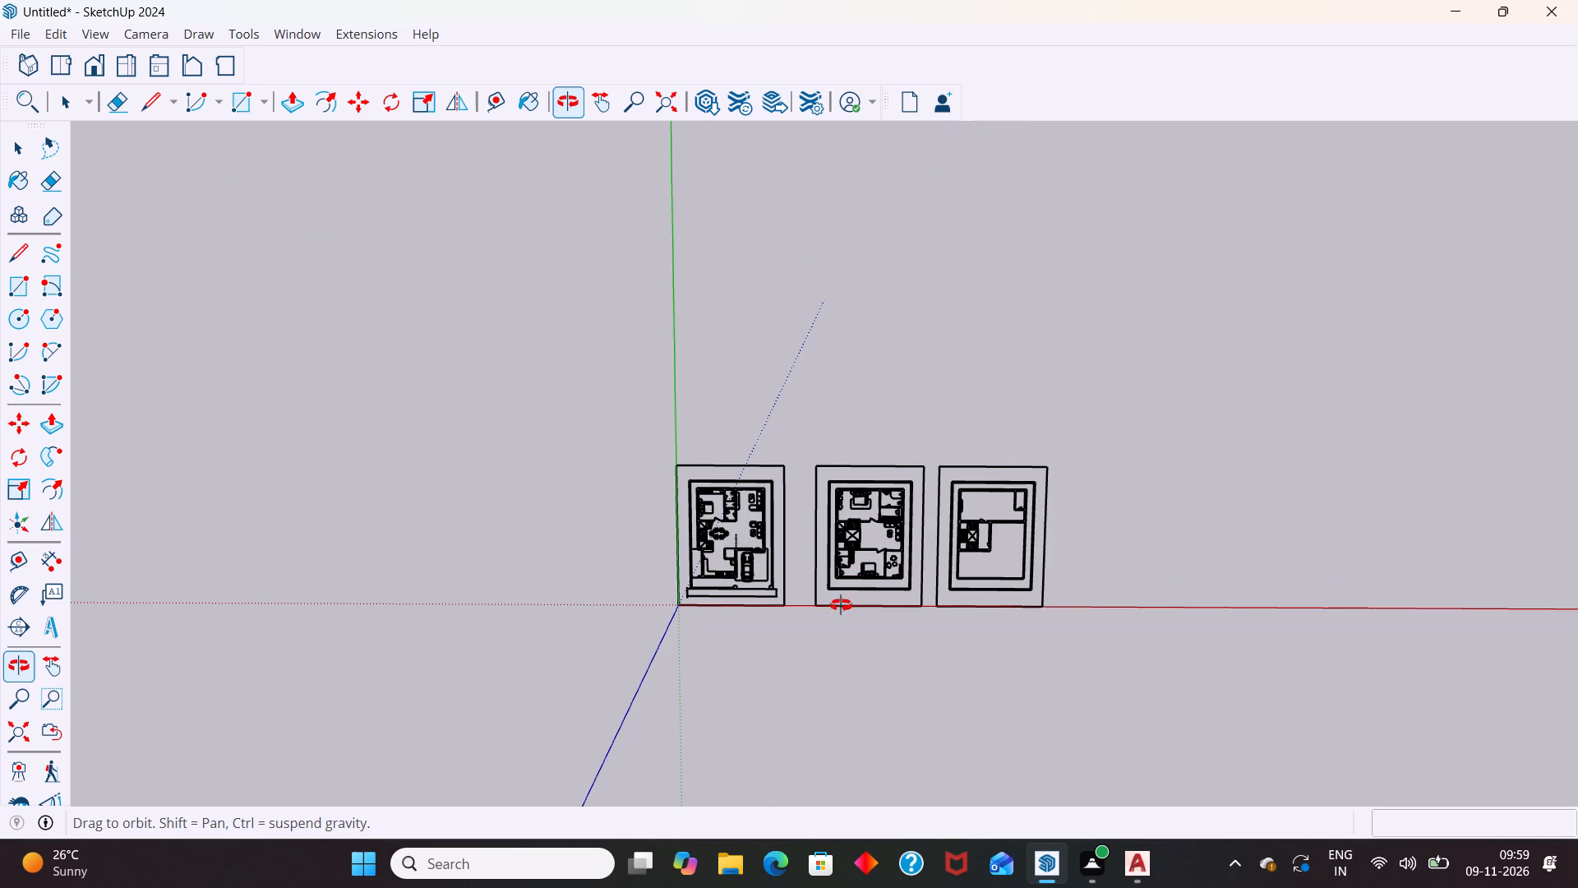
{"action": "middle_click_drag", "start_coordinate": [822, 613], "coordinate": [759, 617]}
{"action": "middle_click_drag", "start_coordinate": [572, 437], "coordinate": [650, 413]}
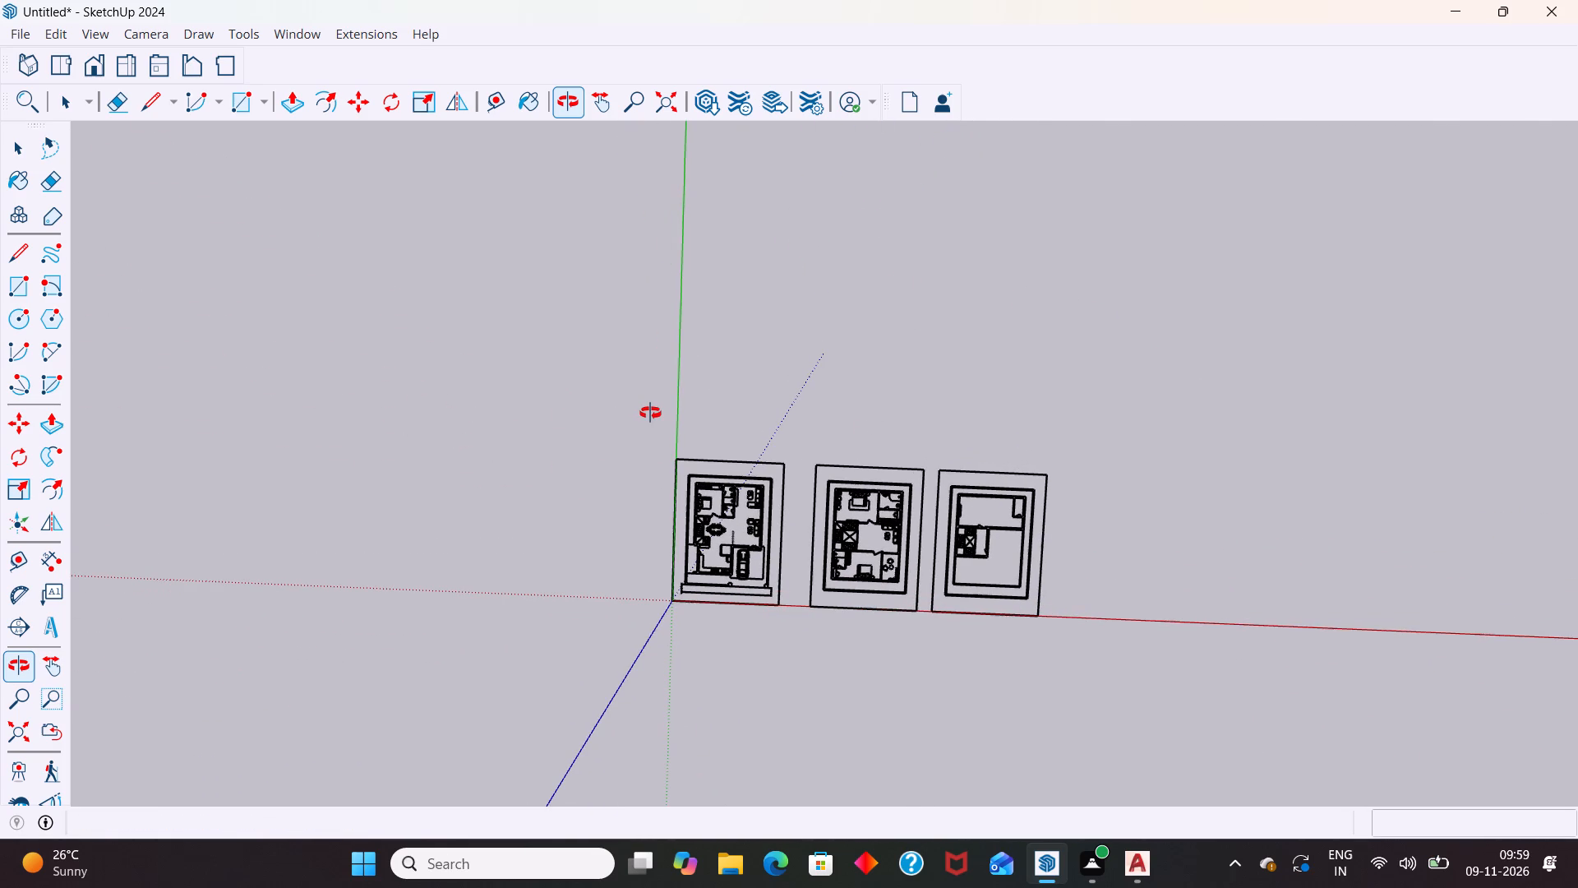
{"action": "left_click", "coordinate": [851, 370]}
{"action": "key", "text": "space"}
{"action": "middle_click_drag", "start_coordinate": [779, 571], "coordinate": [805, 557]}
{"action": "scroll", "coordinate": [1071, 375], "scroll_direction": "up", "scroll_amount": 2}
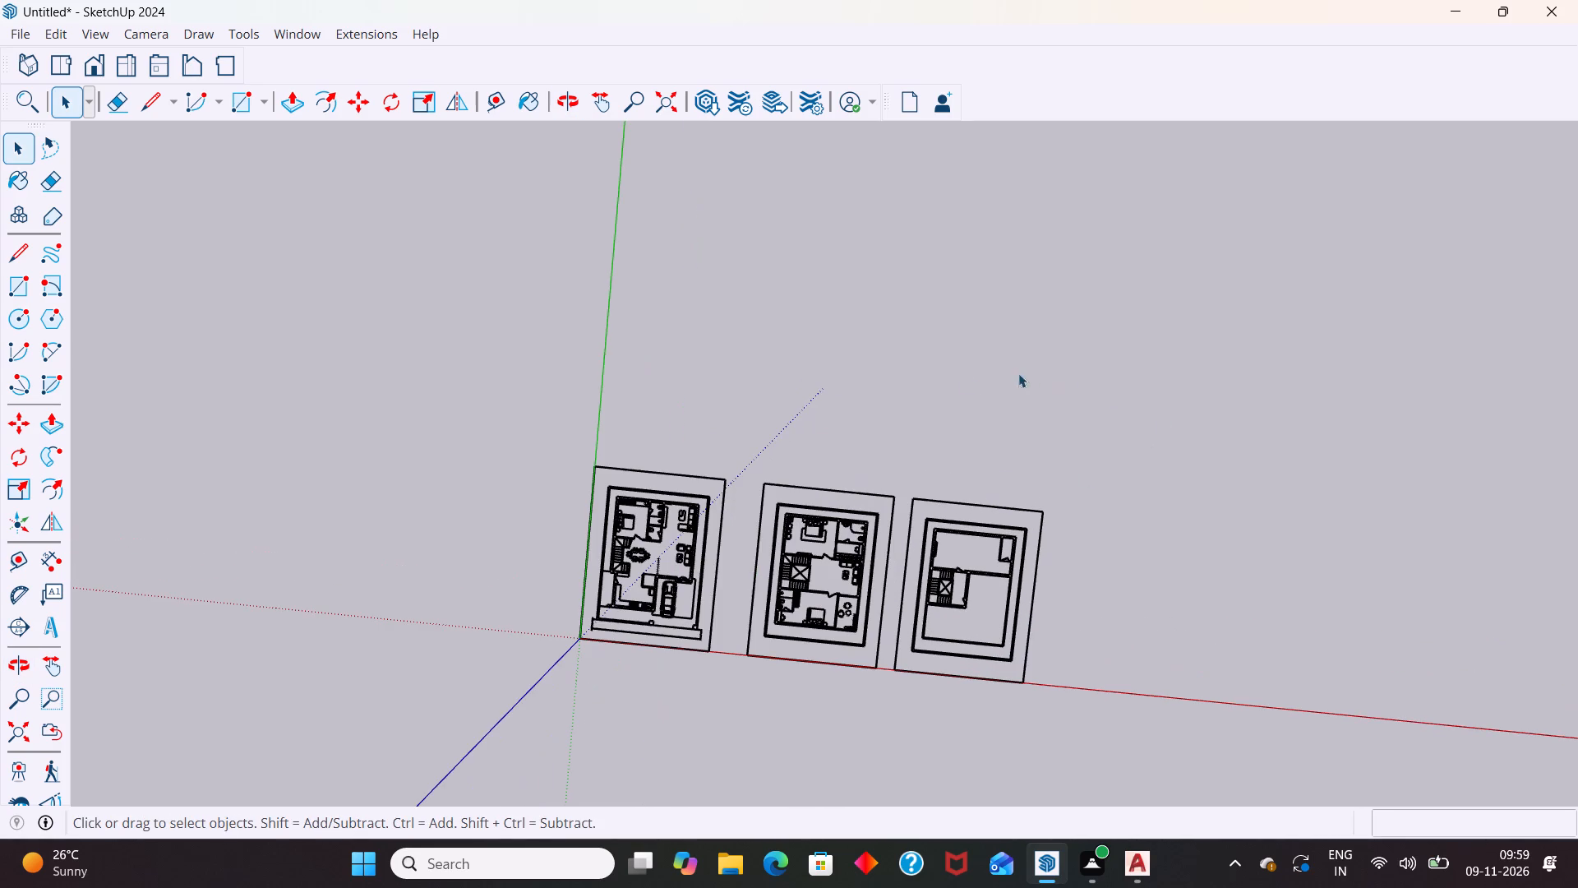
{"action": "left_click", "coordinate": [60, 53]}
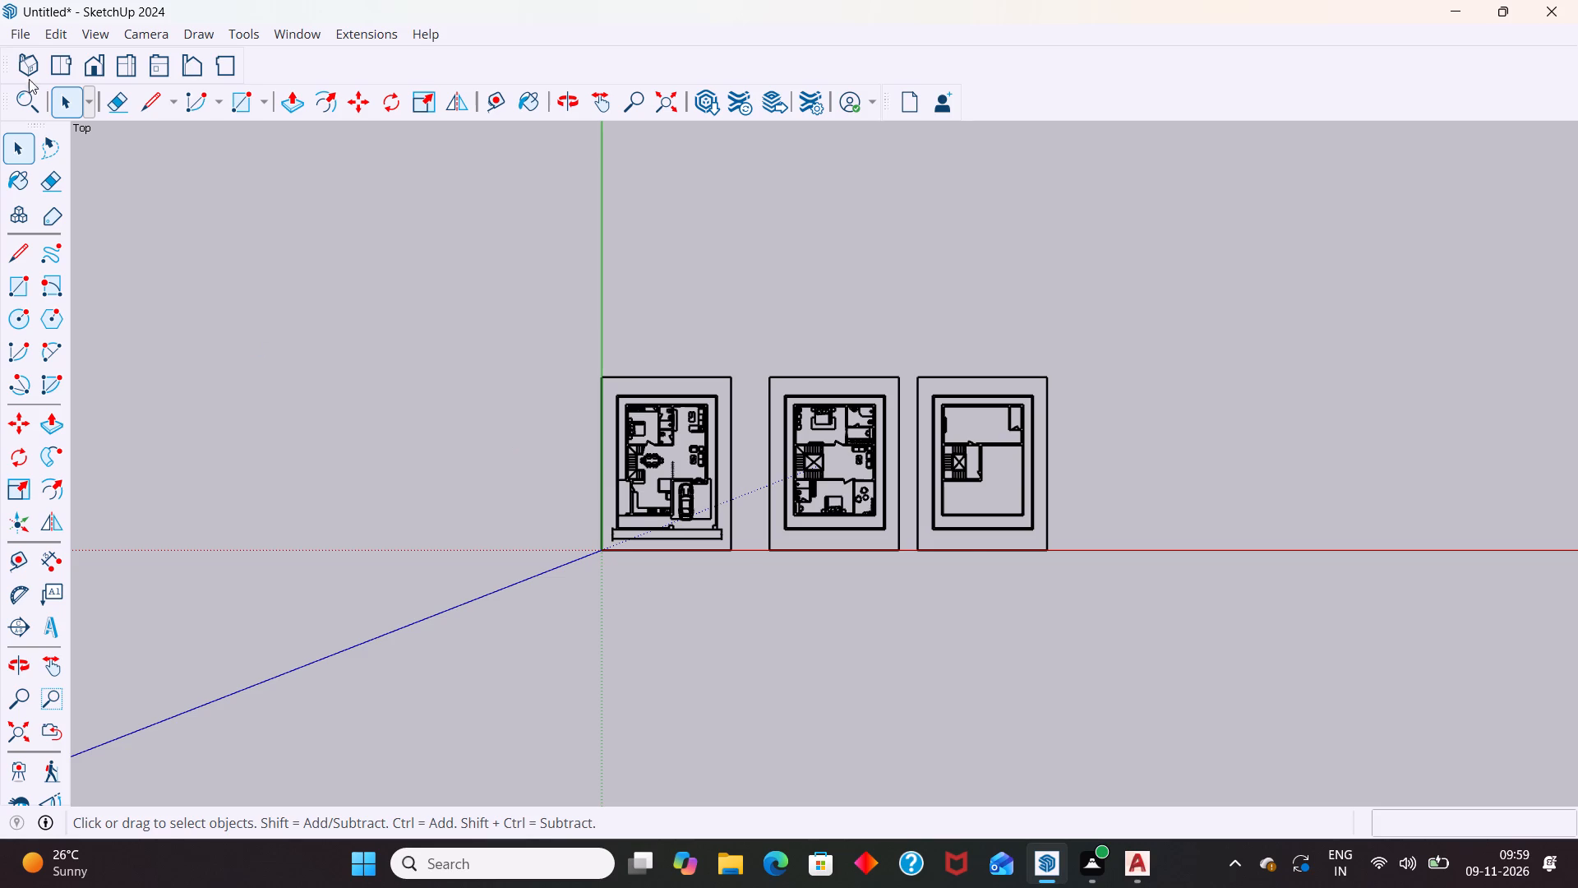
{"action": "left_click", "coordinate": [23, 56]}
{"action": "middle_click", "coordinate": [985, 609]}
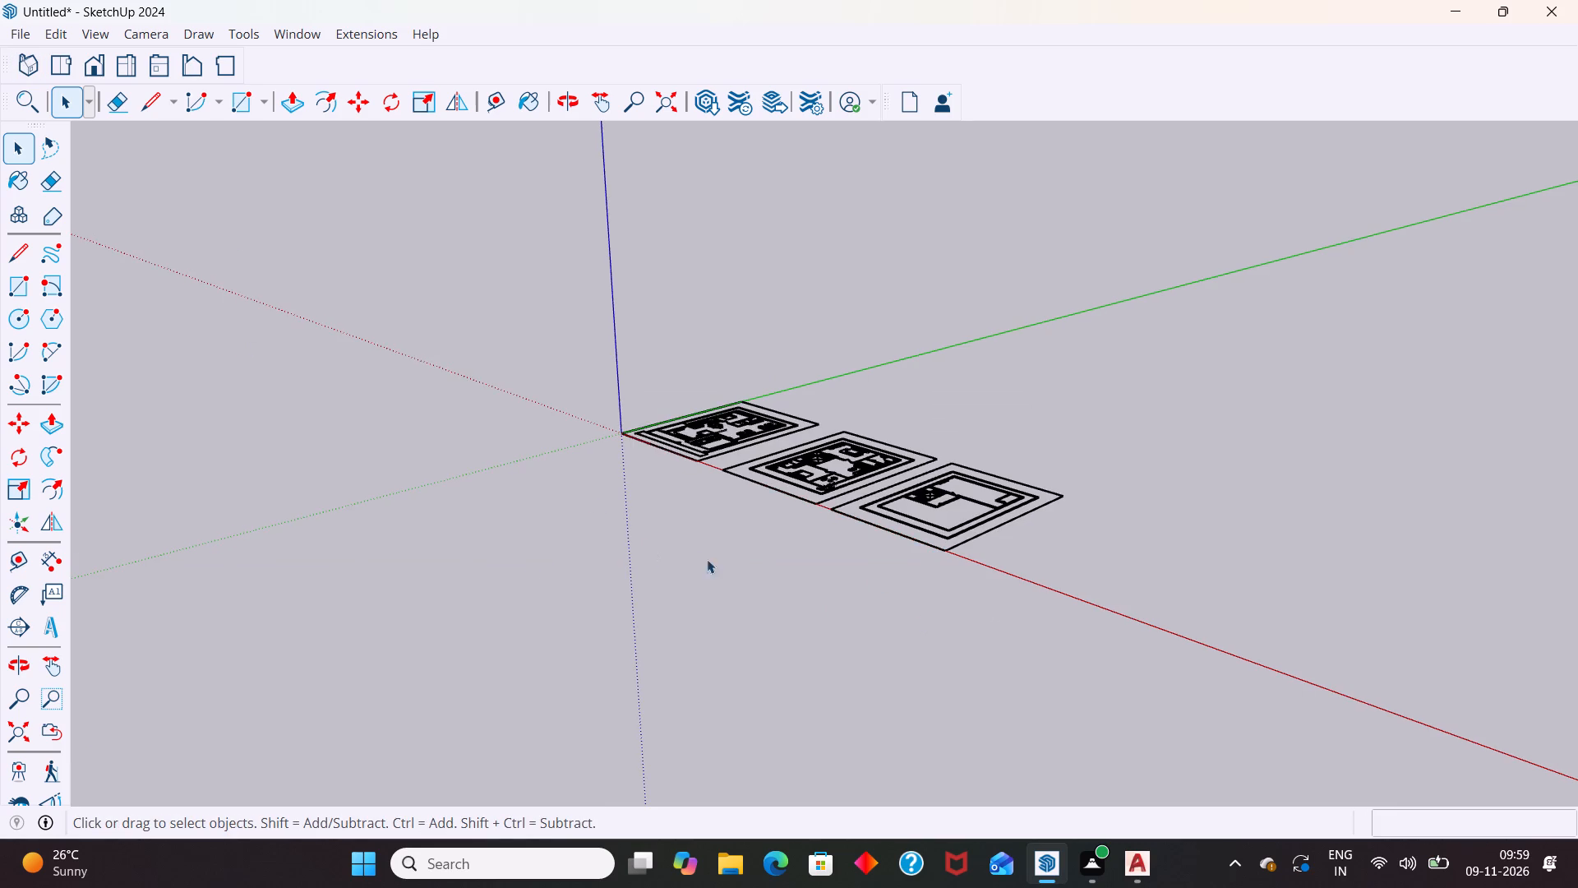
Open the group of the floor plan with the parked car for editing.
{"action": "middle_click_drag", "start_coordinate": [717, 565], "coordinate": [1059, 584]}
{"action": "scroll", "coordinate": [681, 456], "scroll_direction": "up", "scroll_amount": 10}
{"action": "middle_click_drag", "start_coordinate": [571, 553], "coordinate": [586, 614]}
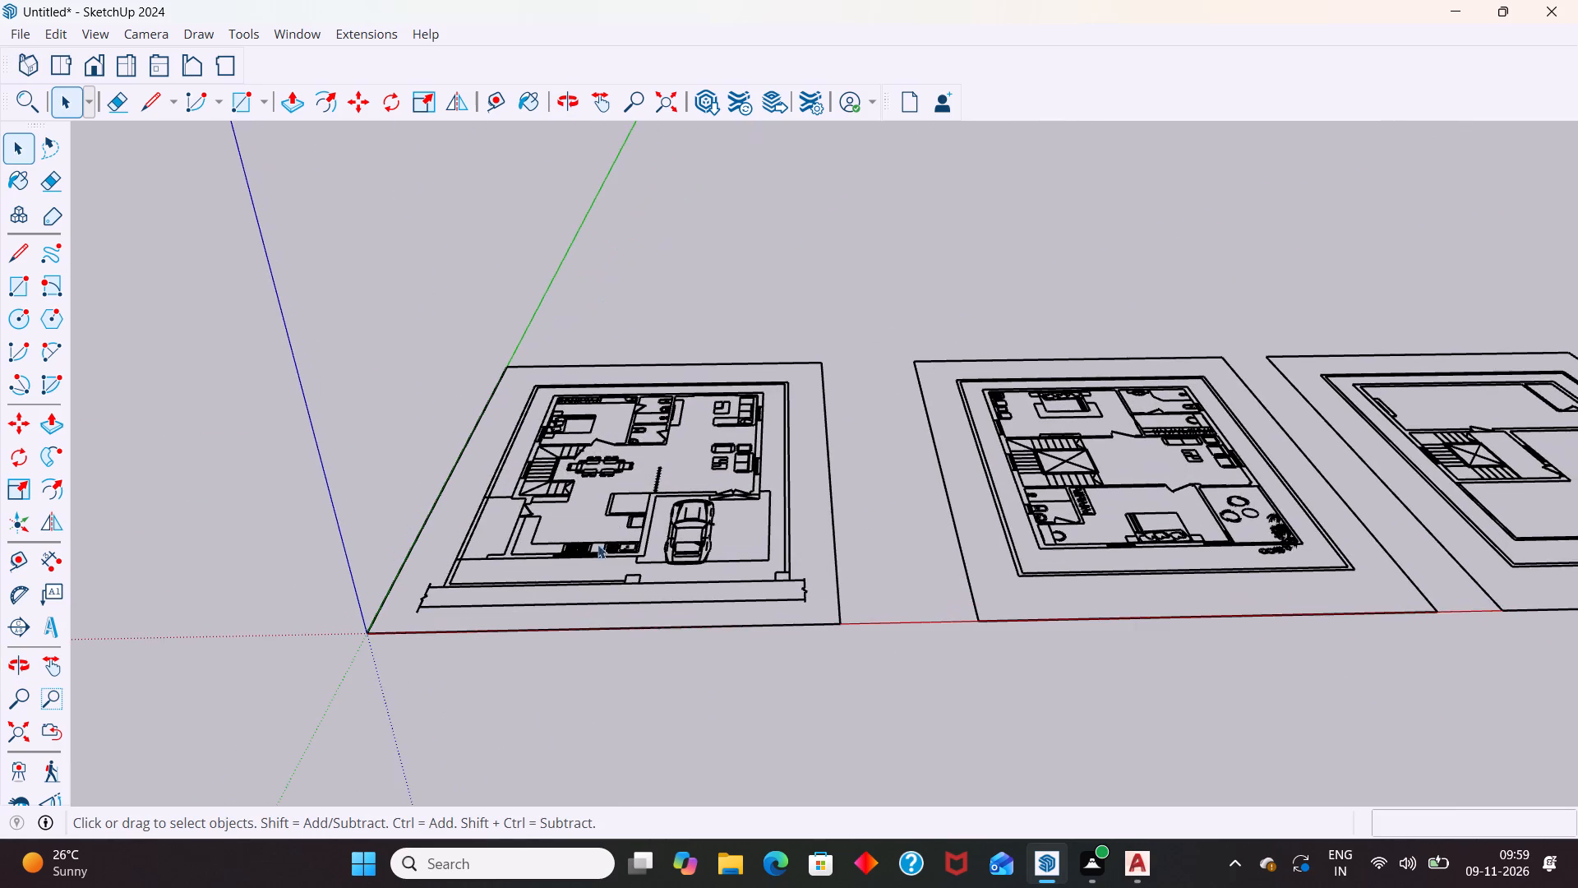
{"action": "scroll", "coordinate": [627, 516], "scroll_direction": "down", "scroll_amount": 5}
{"action": "middle_click_drag", "start_coordinate": [634, 587], "coordinate": [640, 613]}
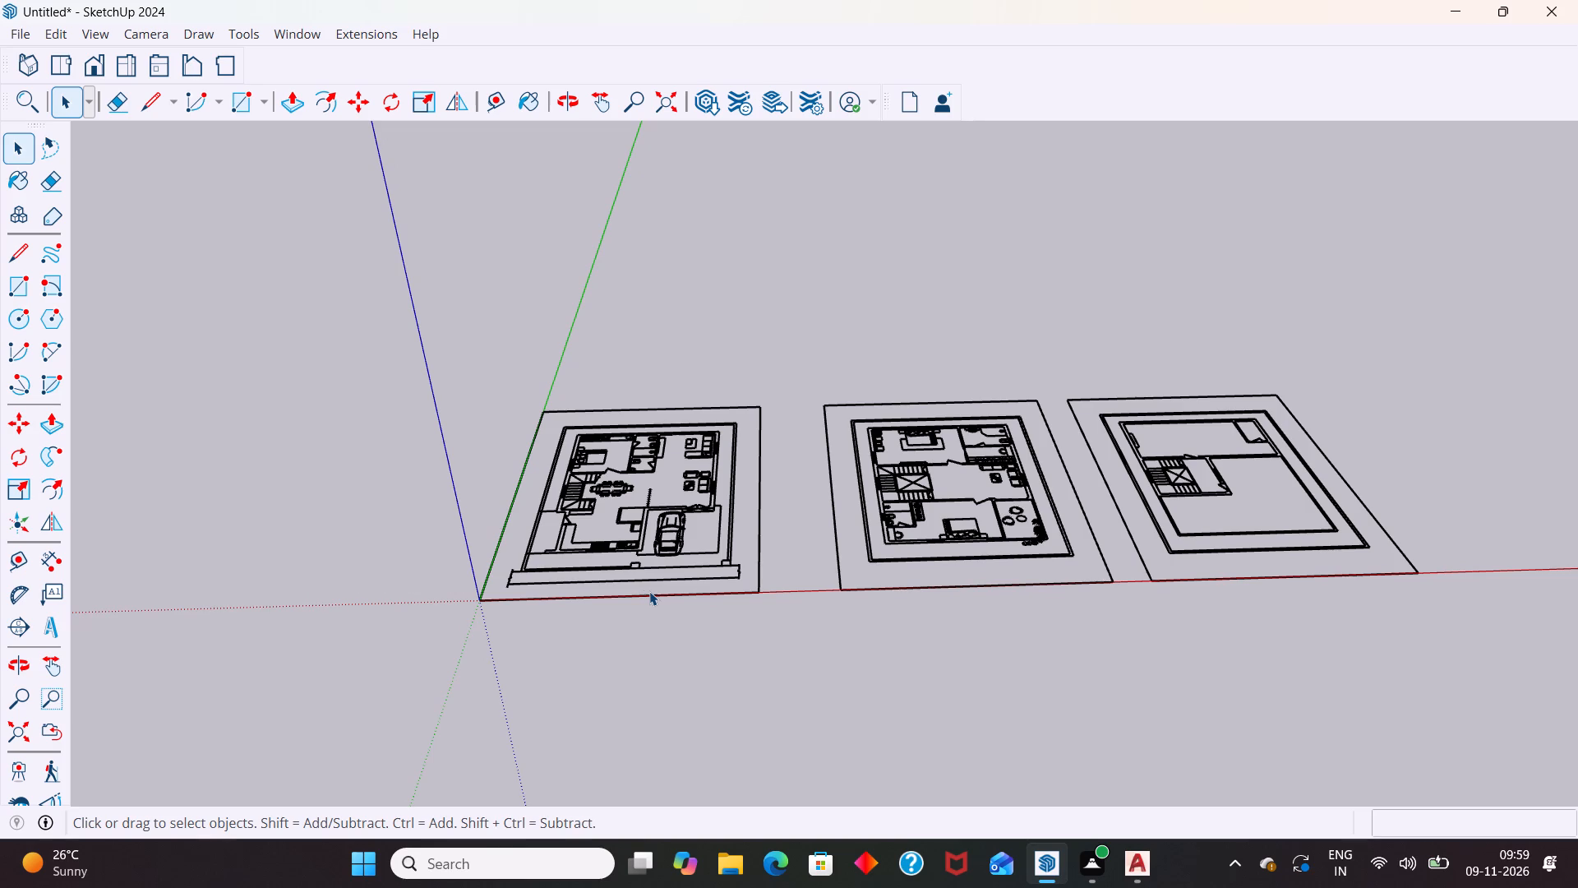
{"action": "double_click", "coordinate": [657, 582]}
{"action": "scroll", "coordinate": [665, 577], "scroll_direction": "up", "scroll_amount": 7}
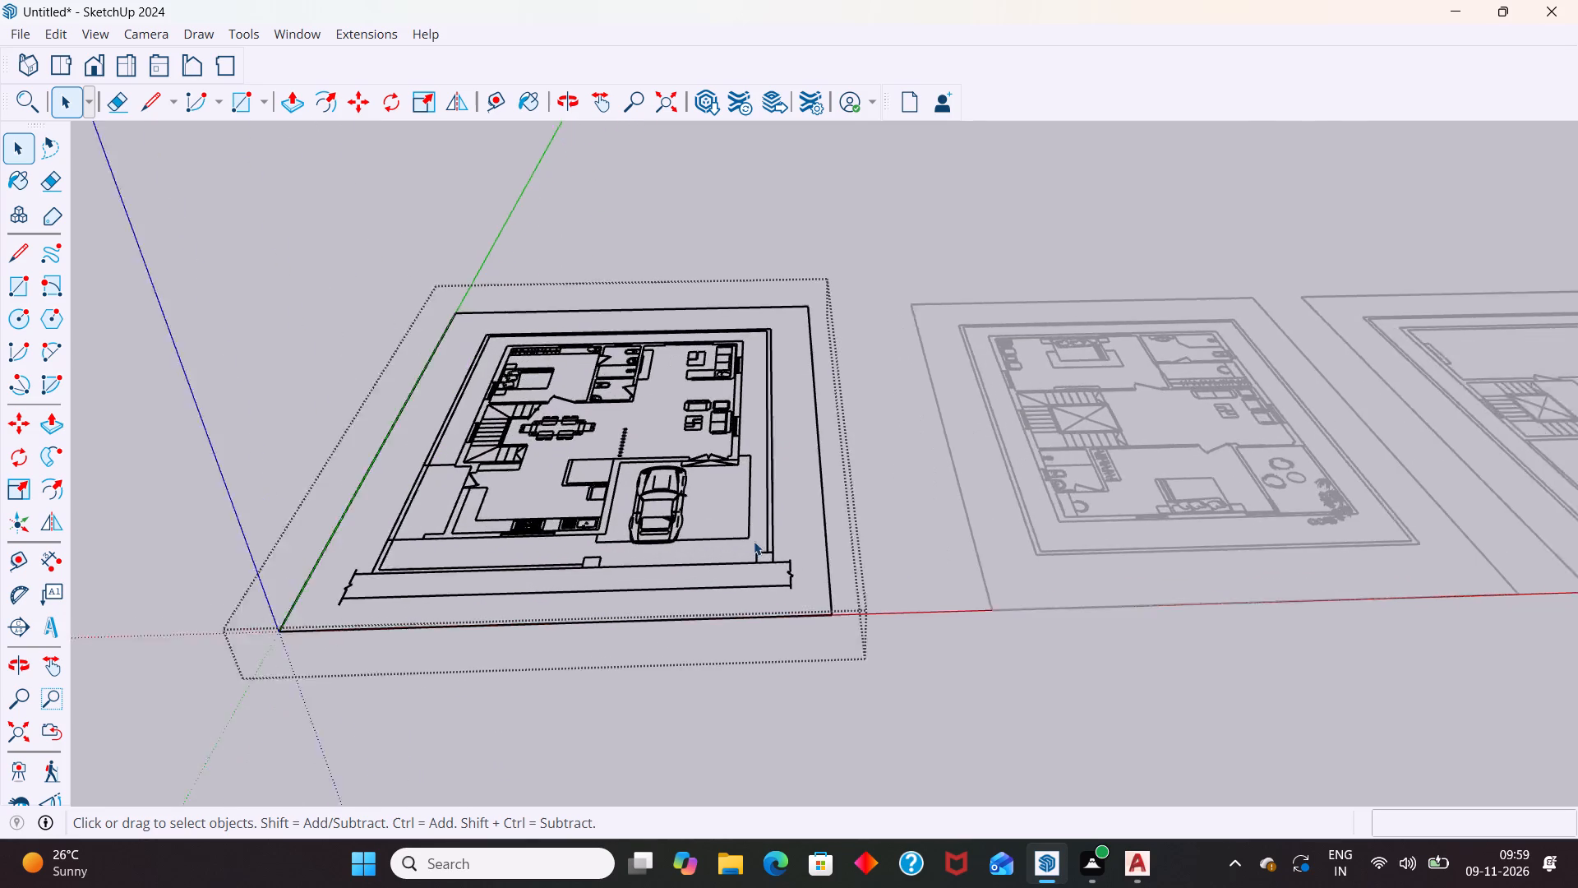
{"action": "scroll", "coordinate": [754, 541], "scroll_direction": "up", "scroll_amount": 4}
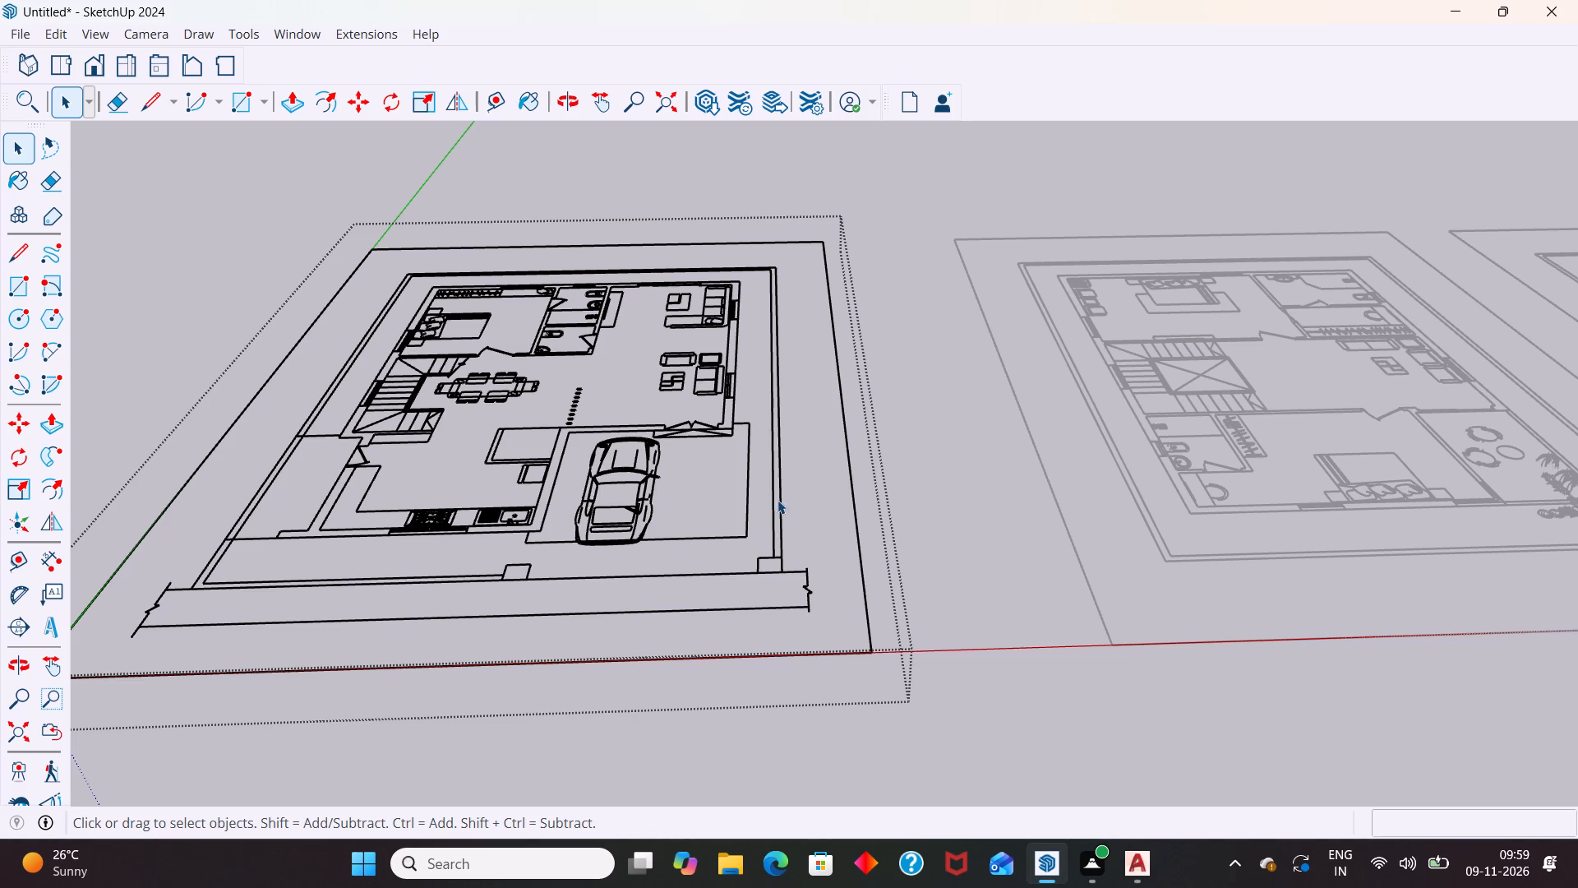
{"action": "scroll", "coordinate": [782, 504], "scroll_direction": "down", "scroll_amount": 2}
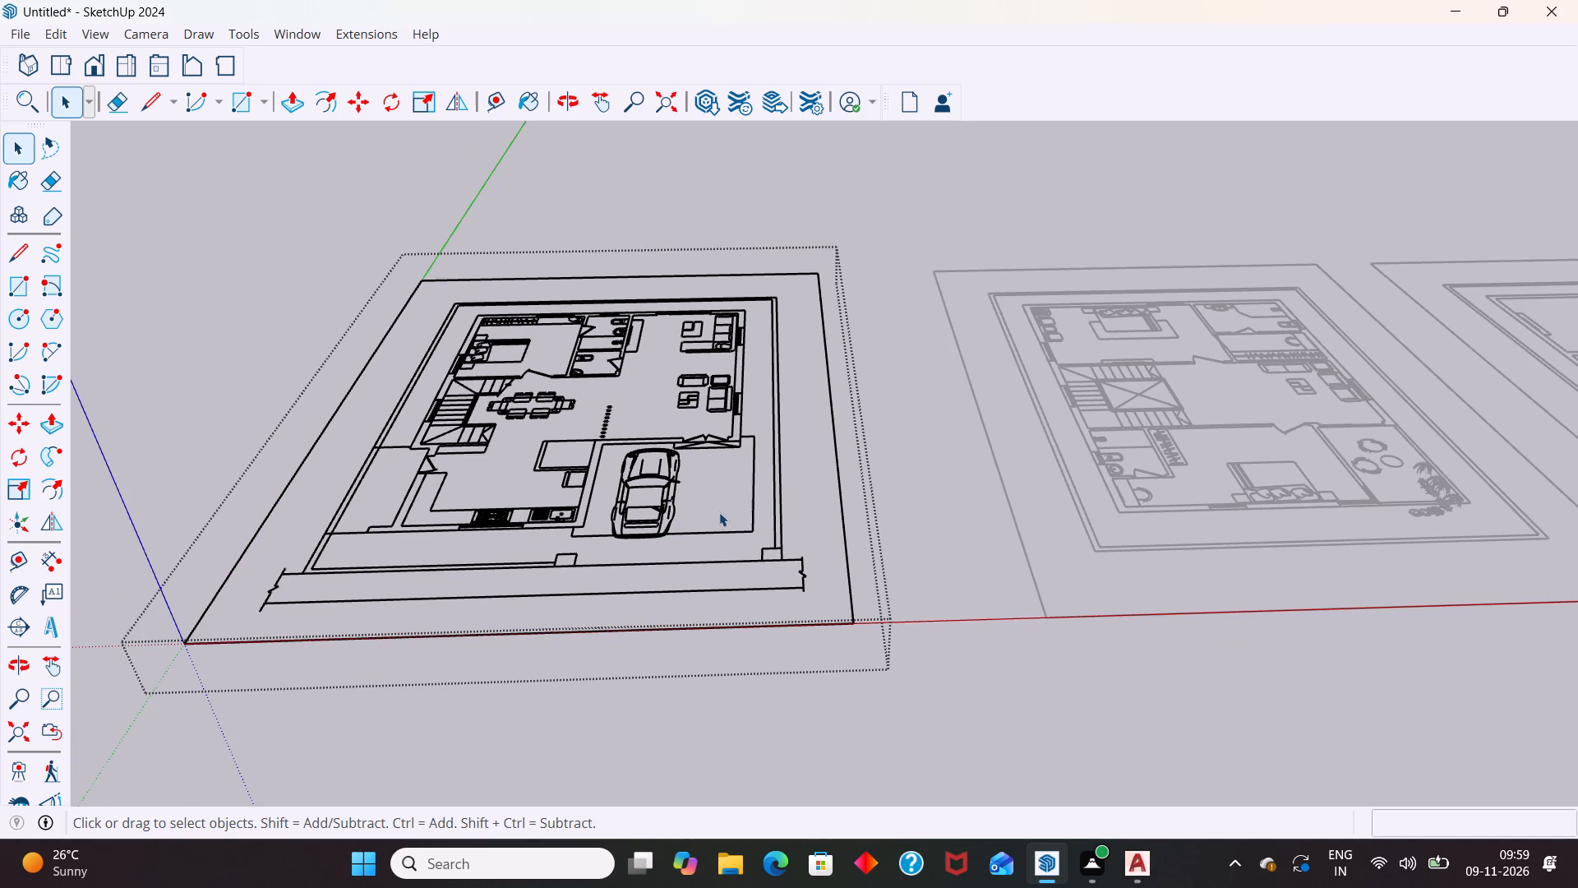
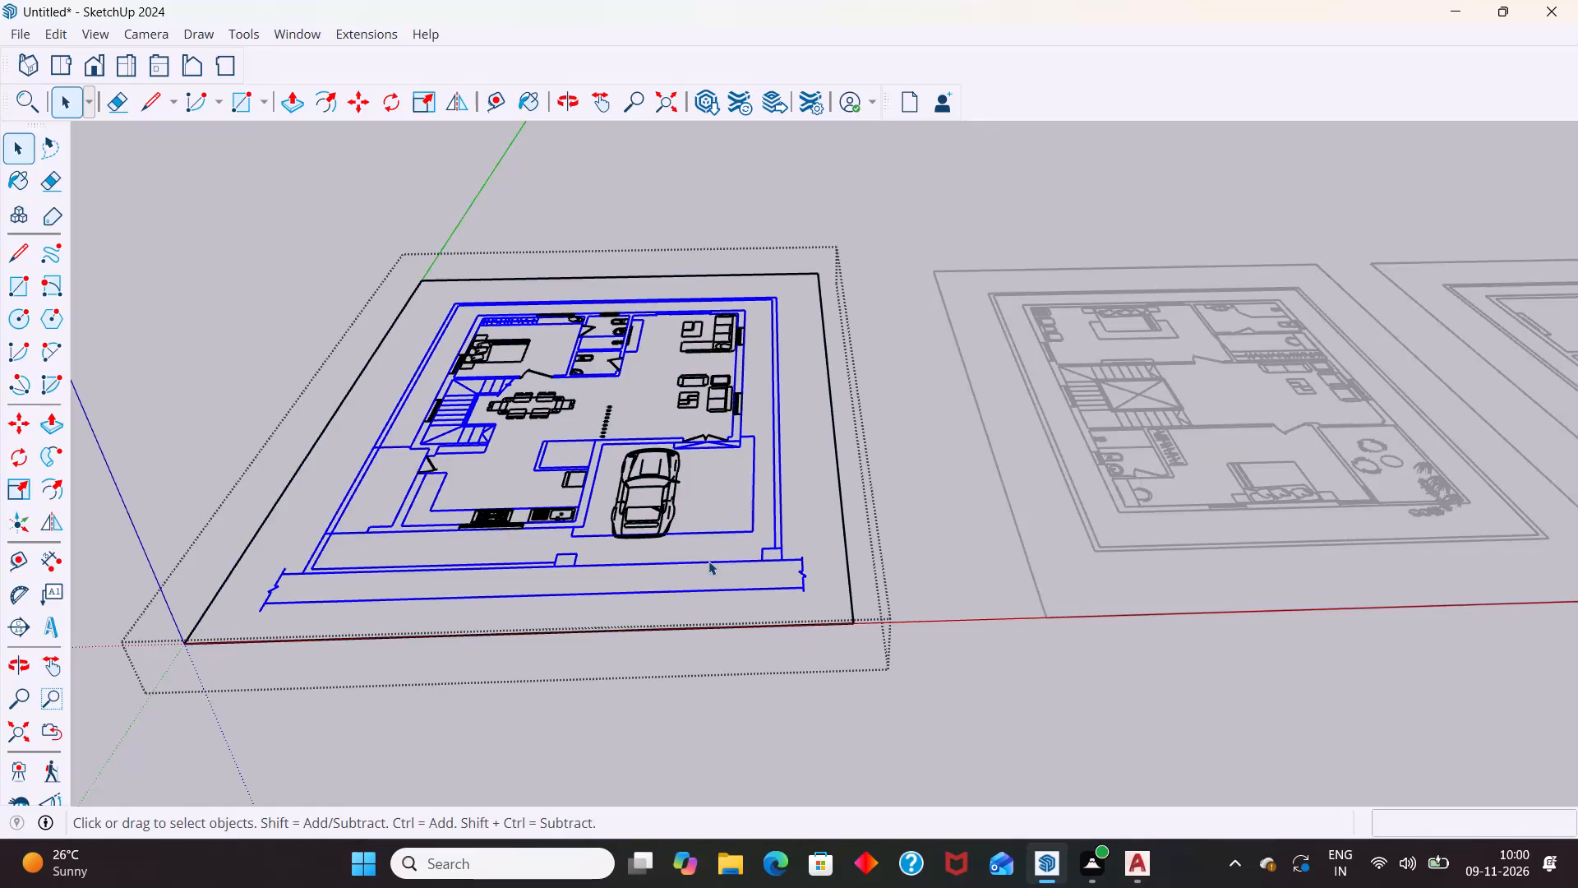
Draw a rectangle of about 1' 1 1/2" by 9" over the wall corner beside the double entrance door.
{"action": "left_click", "coordinate": [801, 408]}
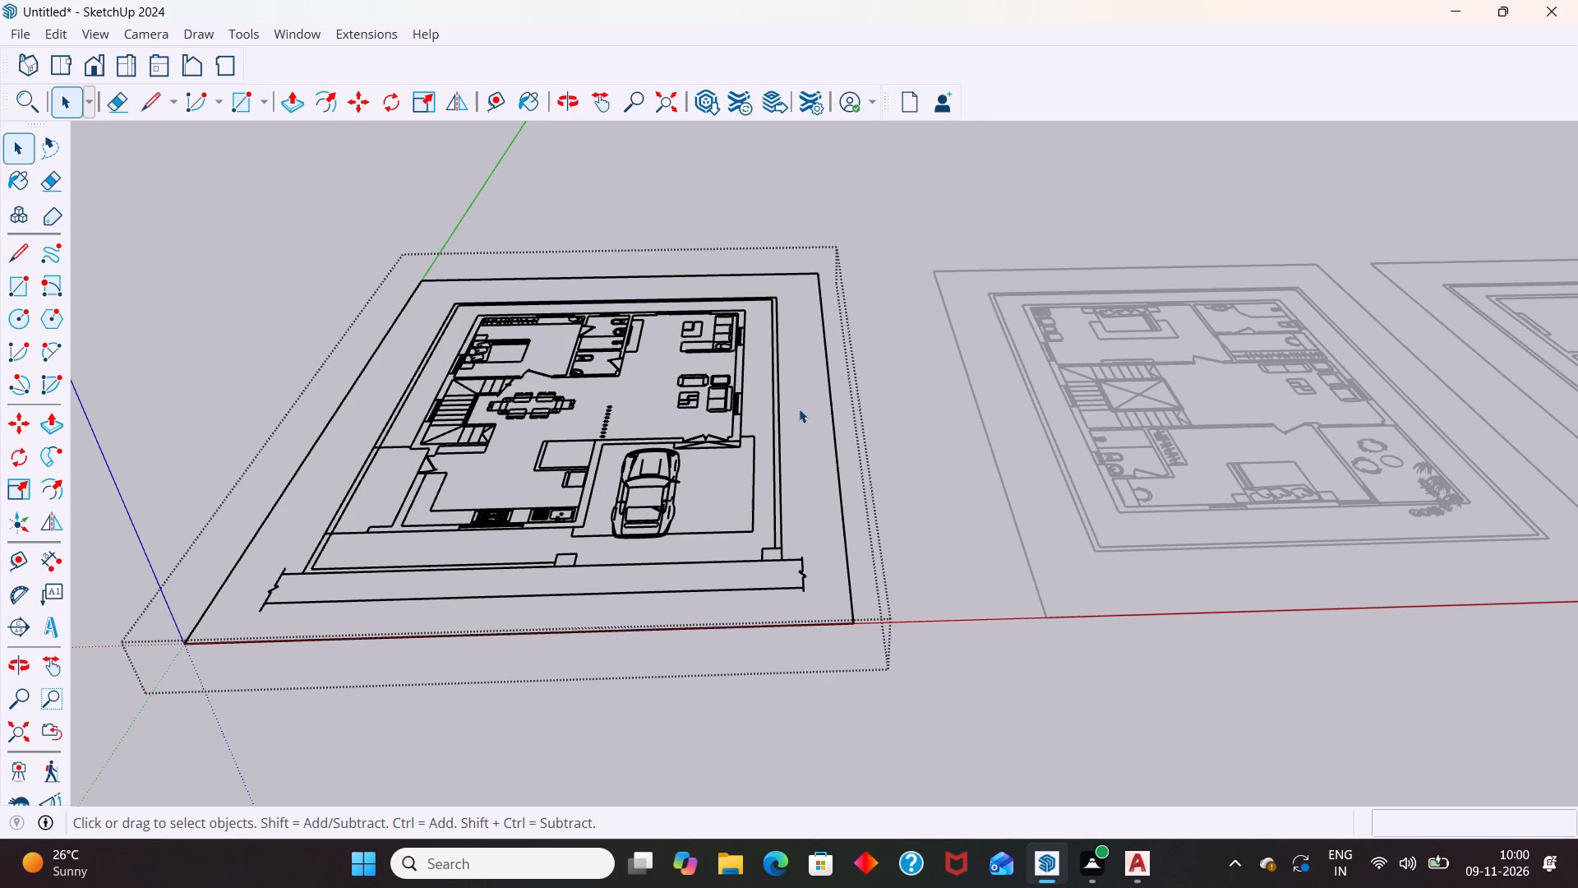
{"action": "key", "text": "r"}
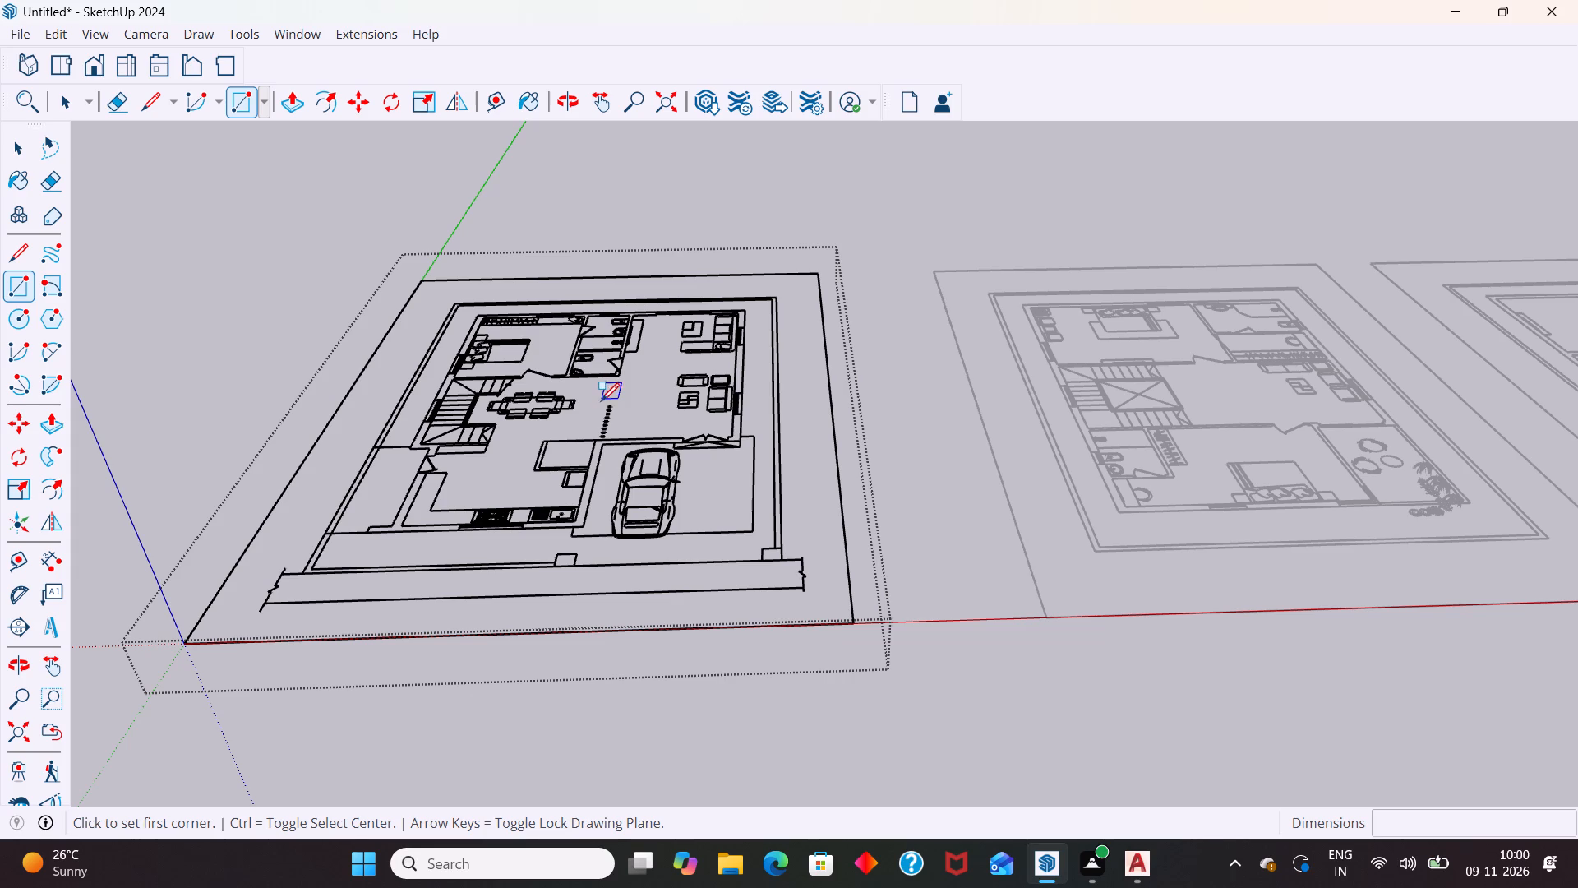
{"action": "scroll", "coordinate": [722, 454], "scroll_direction": "up", "scroll_amount": 14}
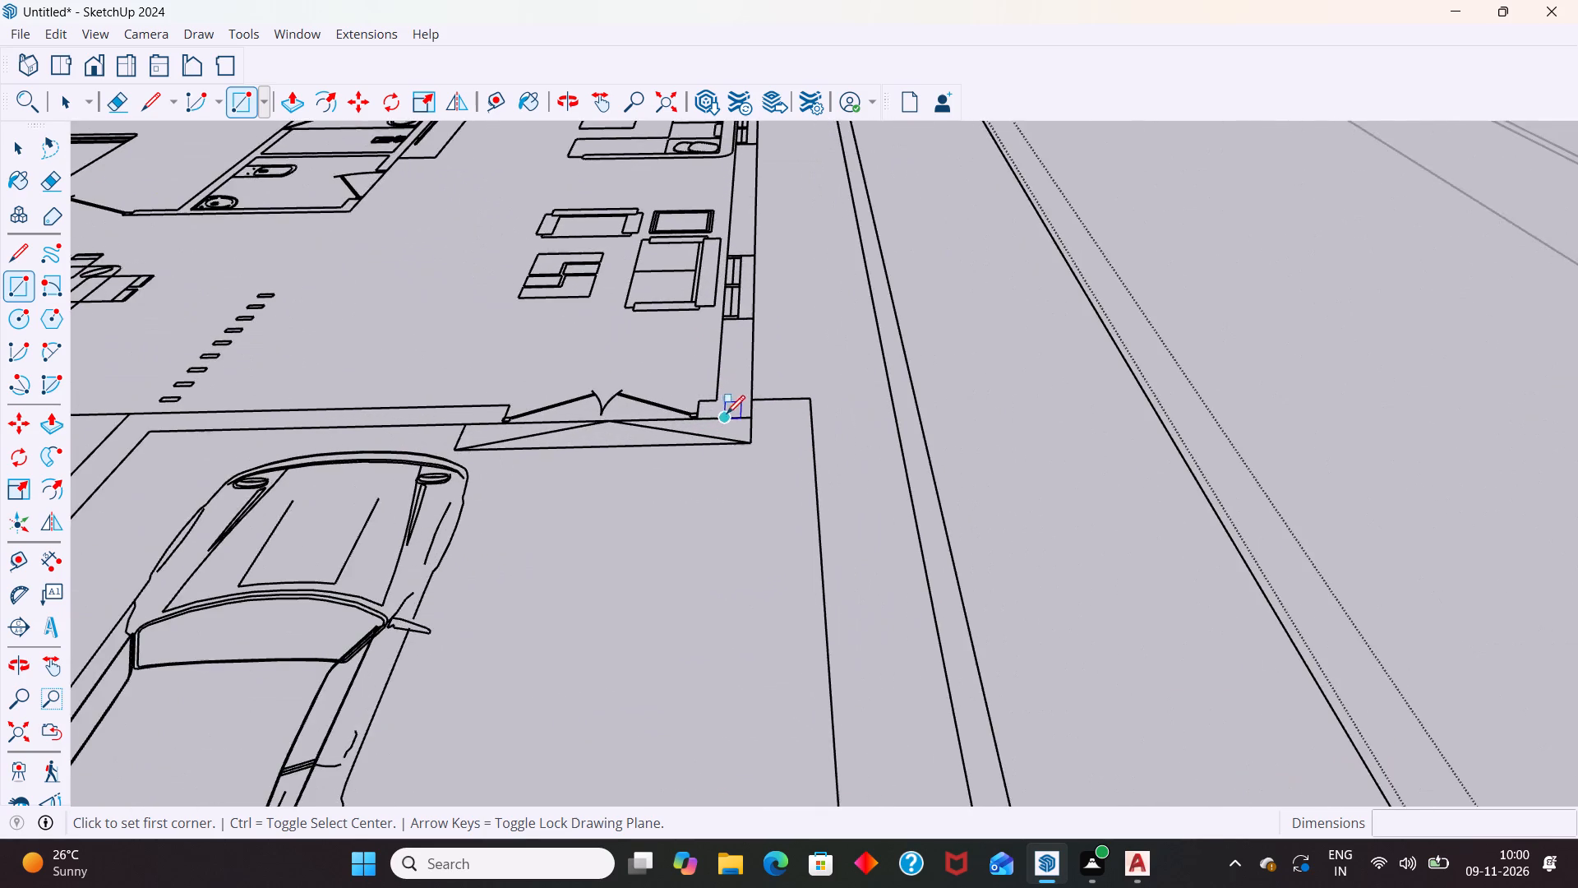
{"action": "scroll", "coordinate": [702, 399], "scroll_direction": "up", "scroll_amount": 4}
{"action": "left_click", "coordinate": [700, 400]}
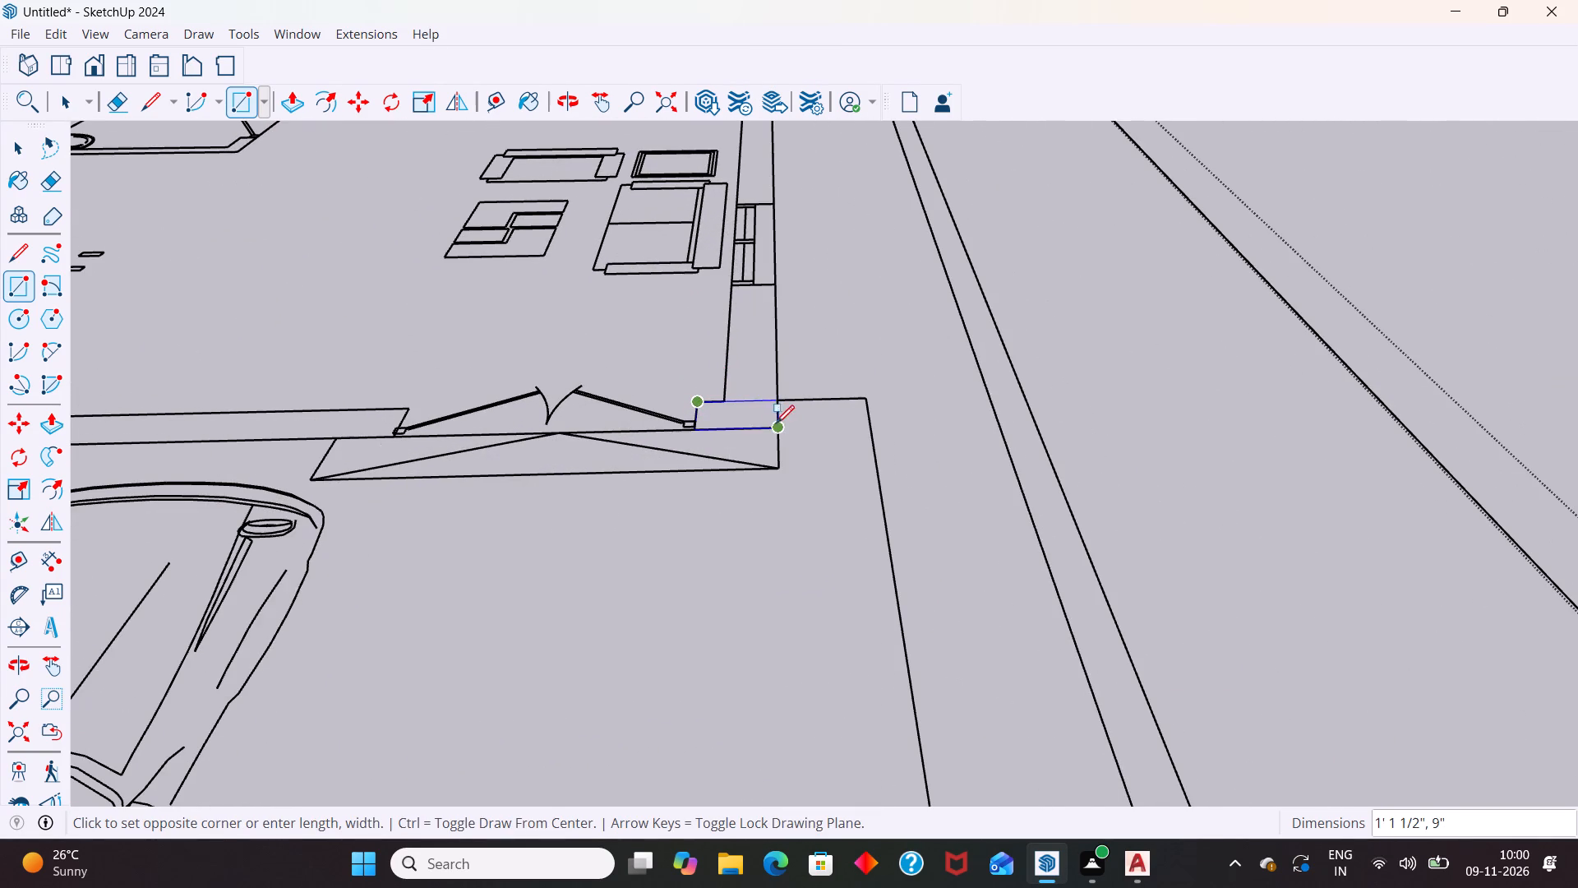
{"action": "left_click", "coordinate": [779, 422]}
Draw a small rectangle over the outer wall corner at the foot of the staircase, ending at the stair's inner corner.
{"action": "scroll", "coordinate": [874, 432], "scroll_direction": "down", "scroll_amount": 13}
{"action": "scroll", "coordinate": [828, 483], "scroll_direction": "down", "scroll_amount": 5}
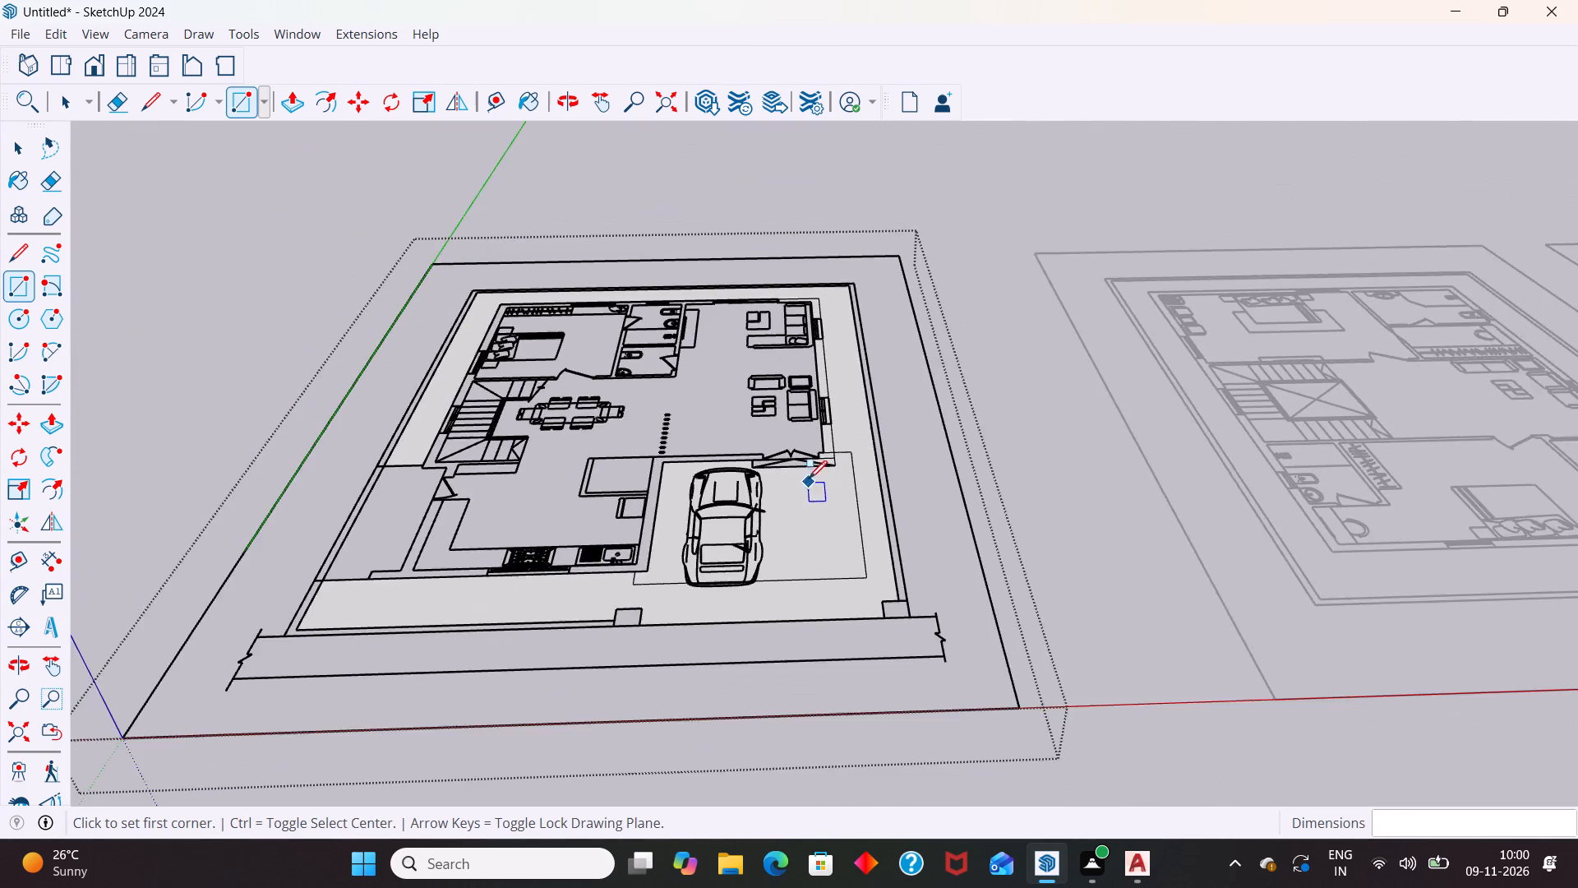
{"action": "scroll", "coordinate": [809, 477], "scroll_direction": "down", "scroll_amount": 3}
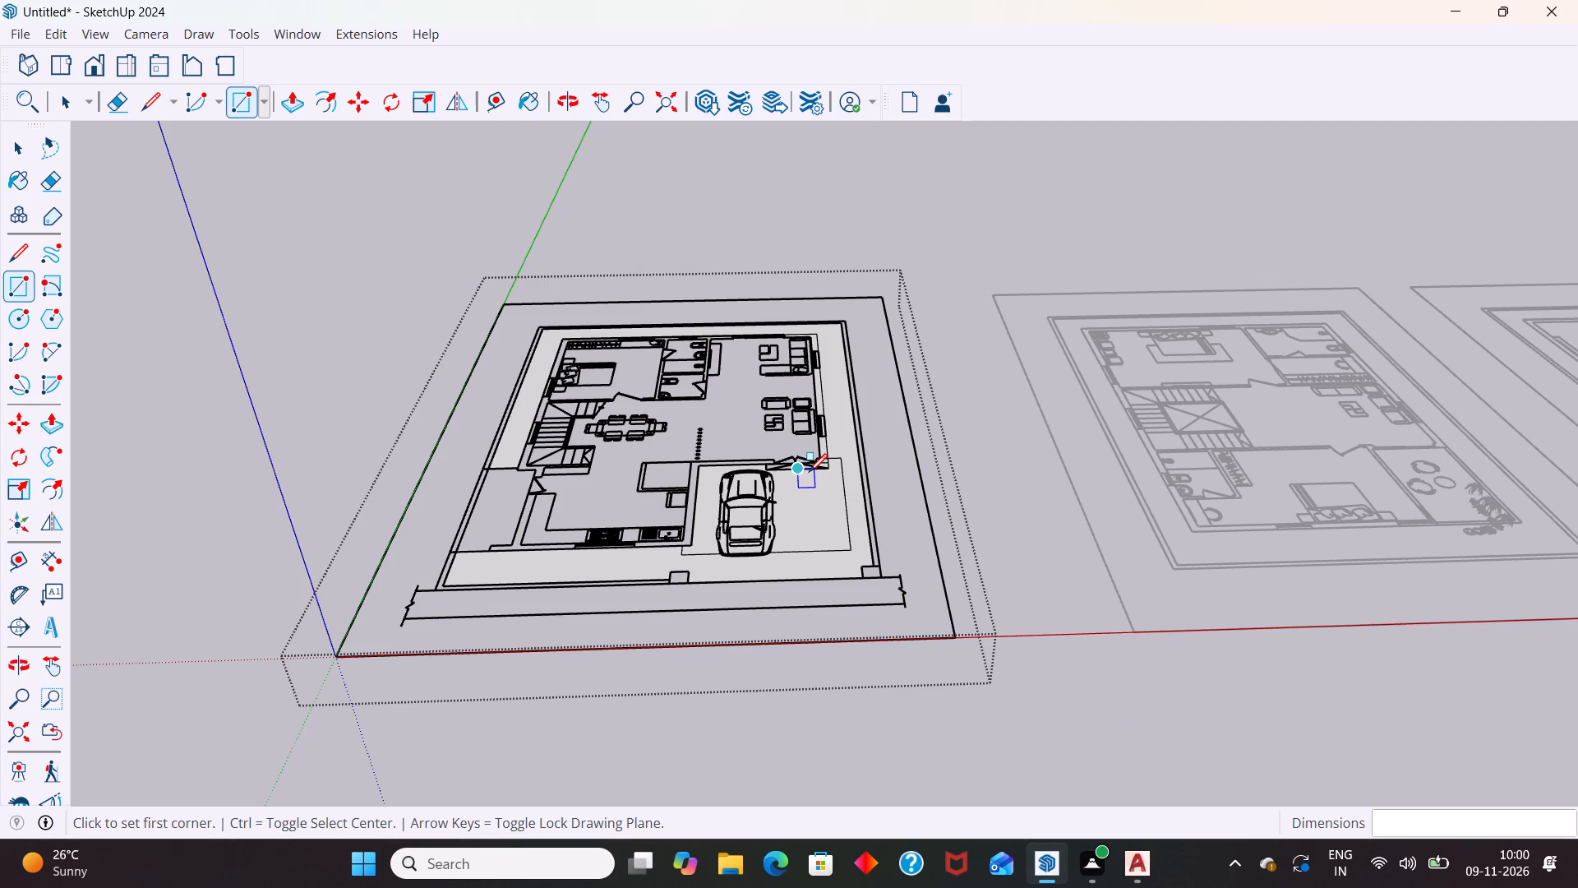
{"action": "scroll", "coordinate": [550, 460], "scroll_direction": "up", "scroll_amount": 2}
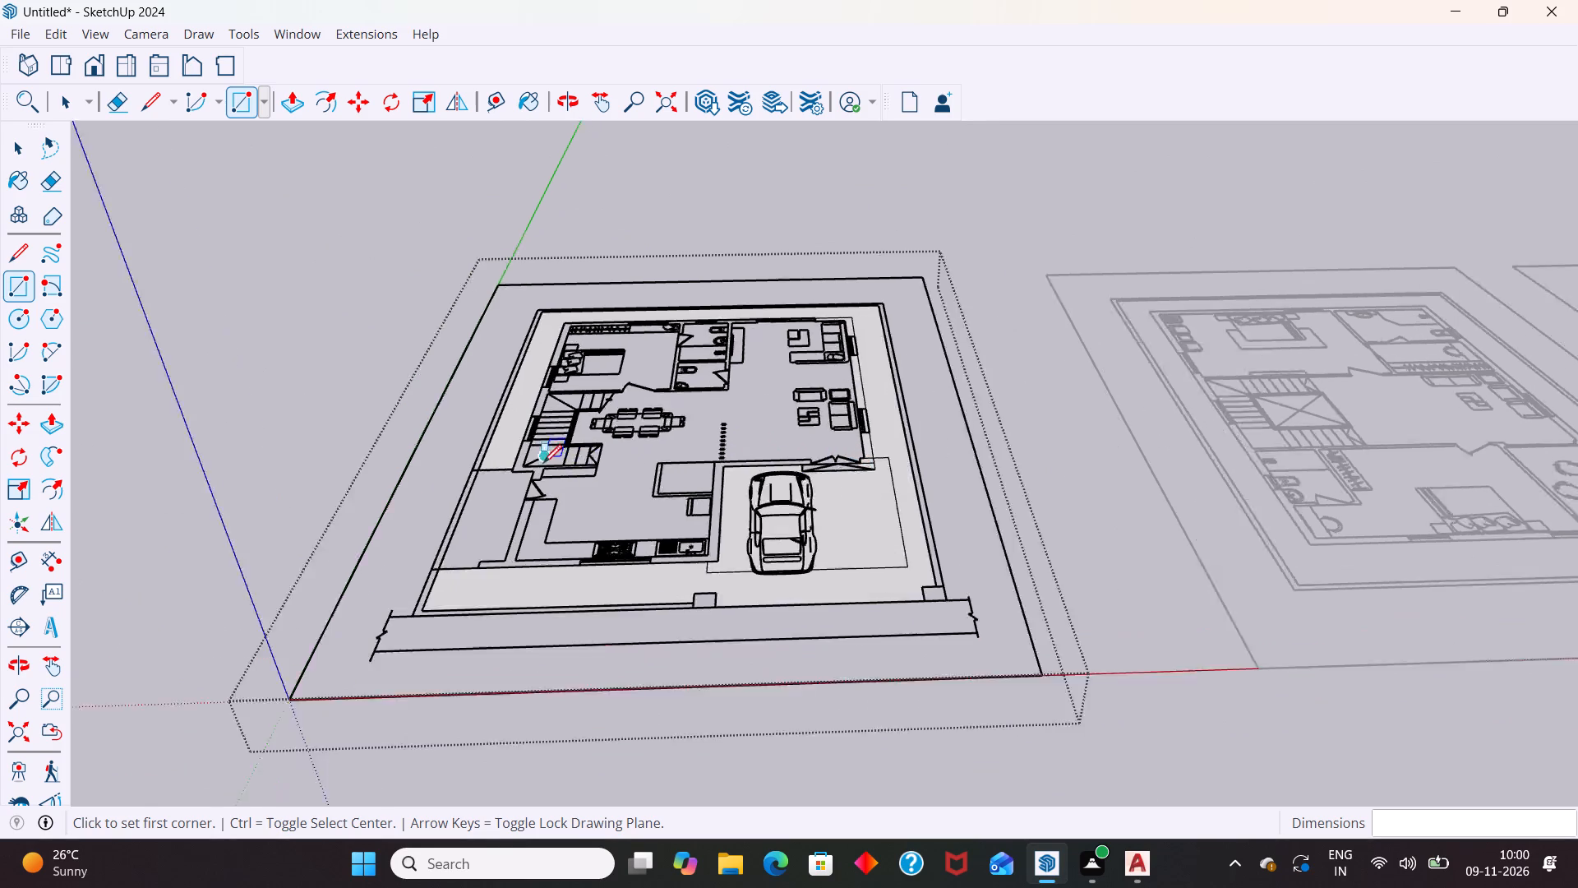
{"action": "scroll", "coordinate": [543, 463], "scroll_direction": "up", "scroll_amount": 14}
{"action": "left_click", "coordinate": [491, 476]}
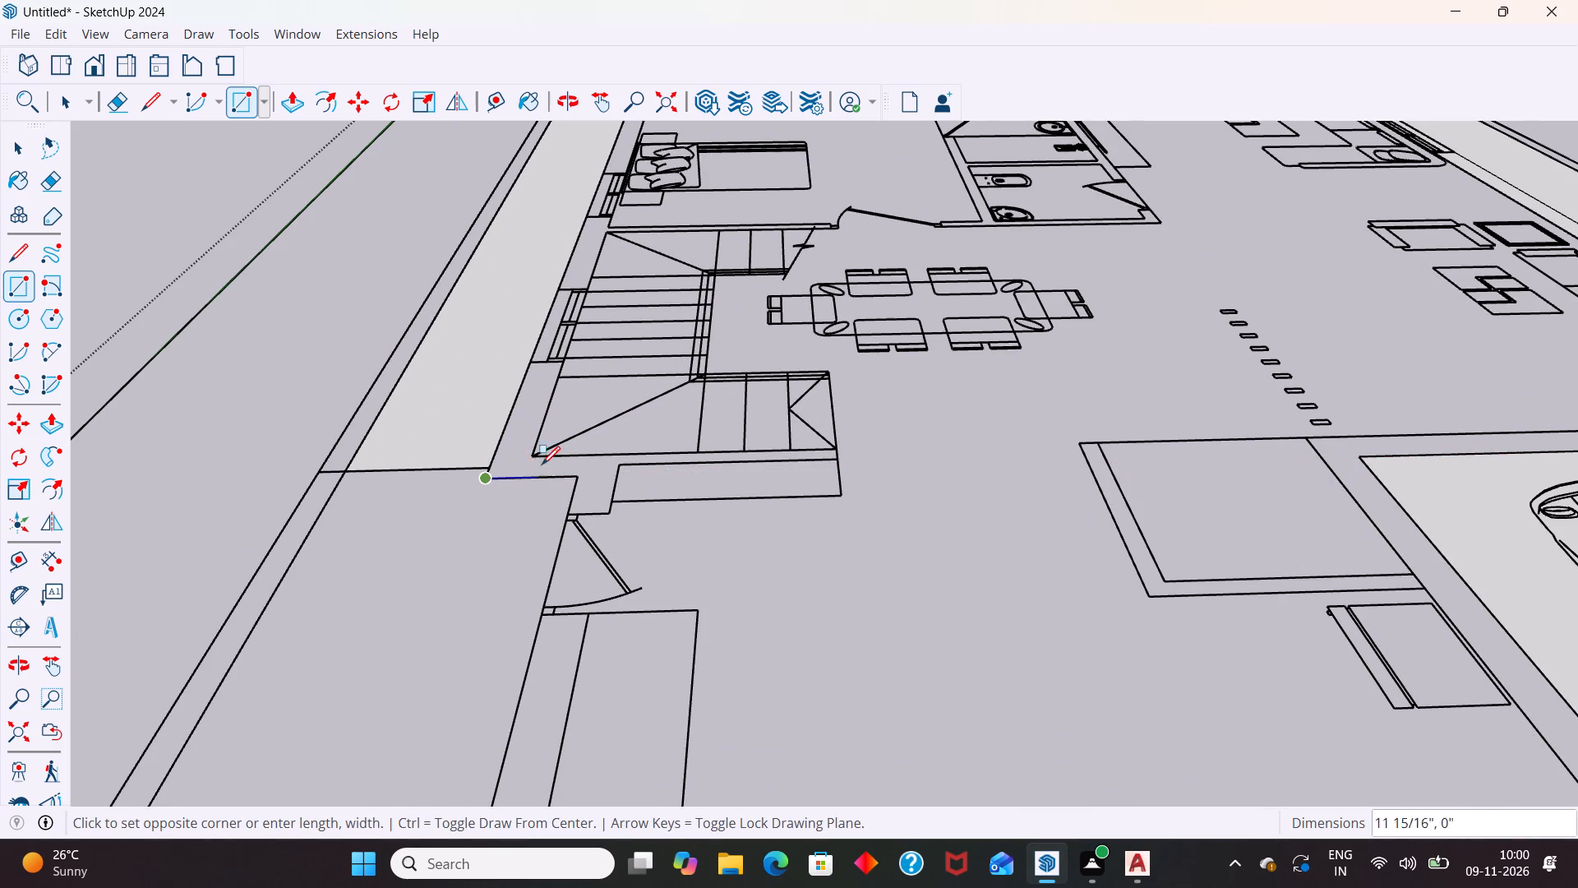
{"action": "left_click", "coordinate": [538, 457]}
Draw a rectangle of about 26' 7 1/2" by 9" over the outer wall running along the staircase and bedroom to the back corner.
{"action": "scroll", "coordinate": [634, 494], "scroll_direction": "down", "scroll_amount": 11}
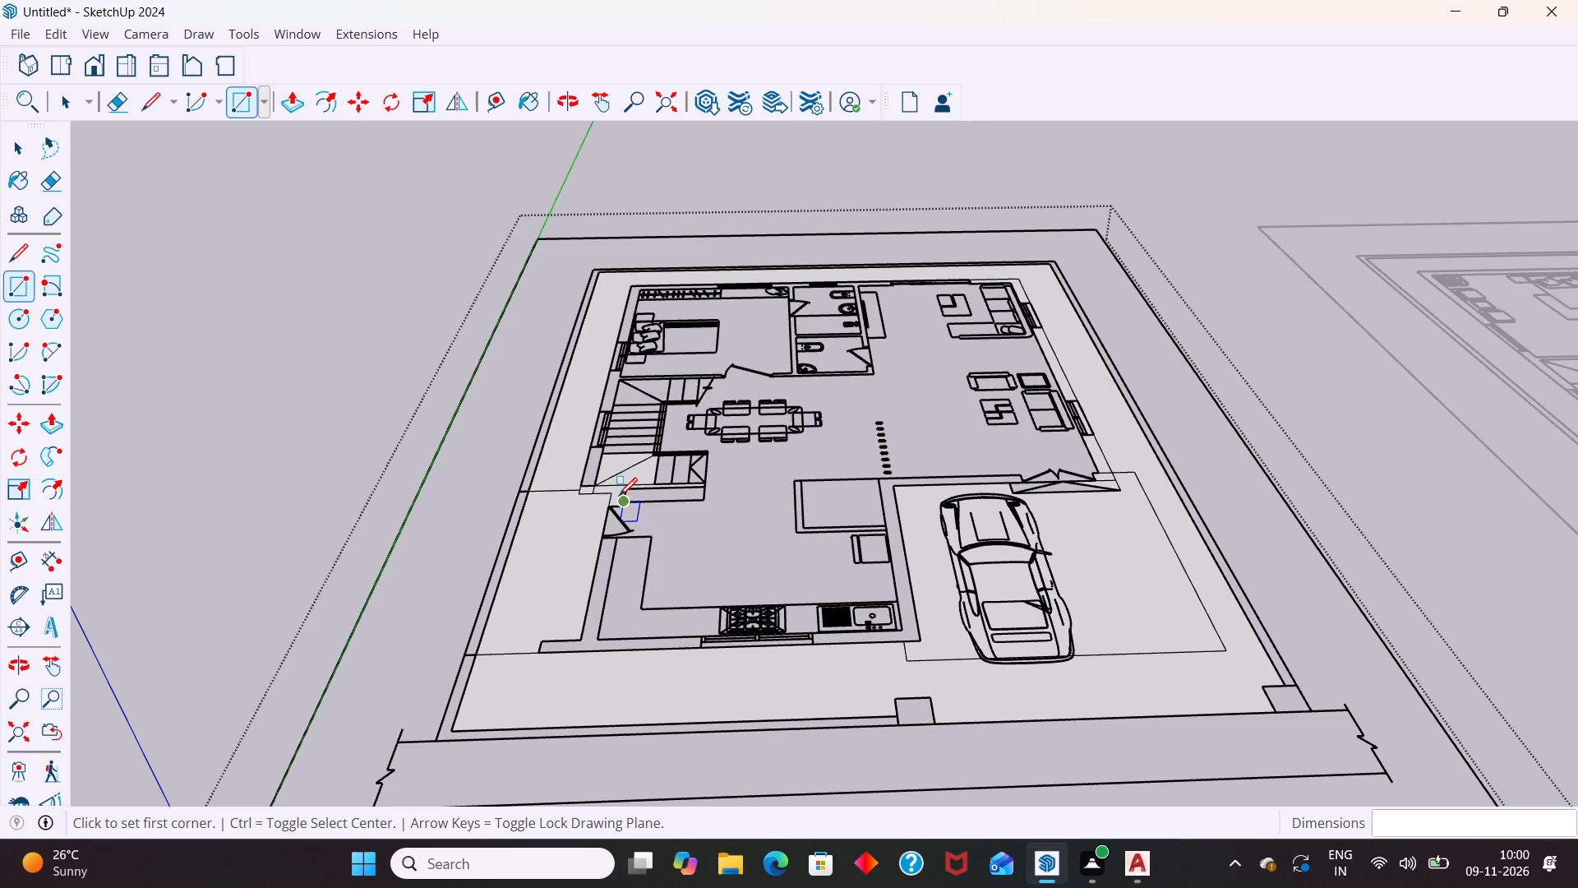
{"action": "scroll", "coordinate": [593, 474], "scroll_direction": "up", "scroll_amount": 11}
{"action": "left_click", "coordinate": [599, 499]}
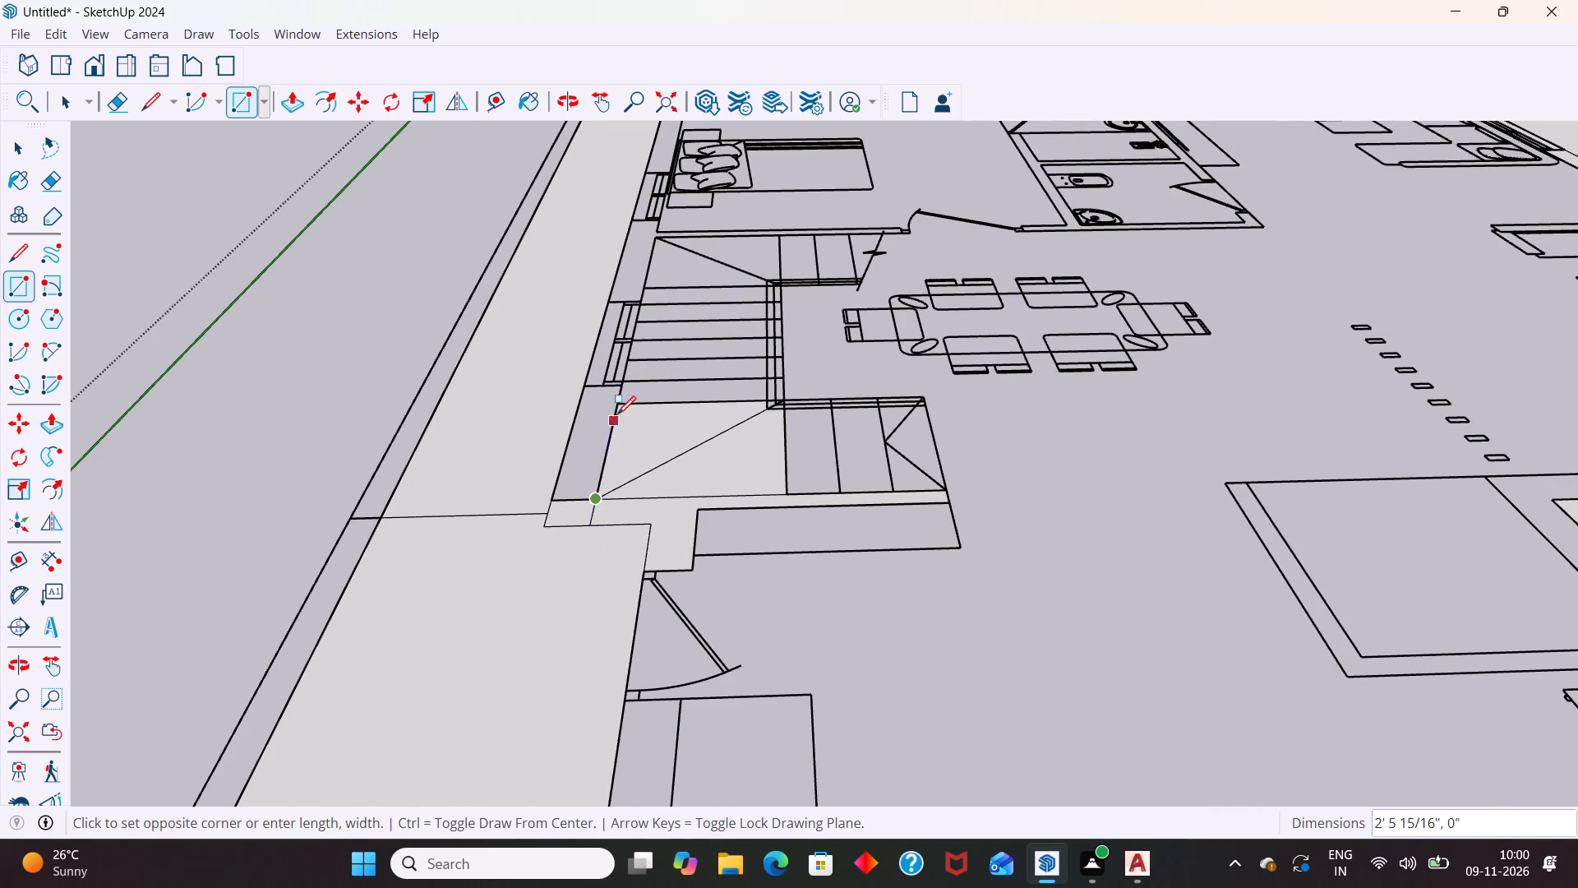
{"action": "scroll", "coordinate": [627, 365], "scroll_direction": "down", "scroll_amount": 10}
{"action": "scroll", "coordinate": [650, 232], "scroll_direction": "up", "scroll_amount": 10}
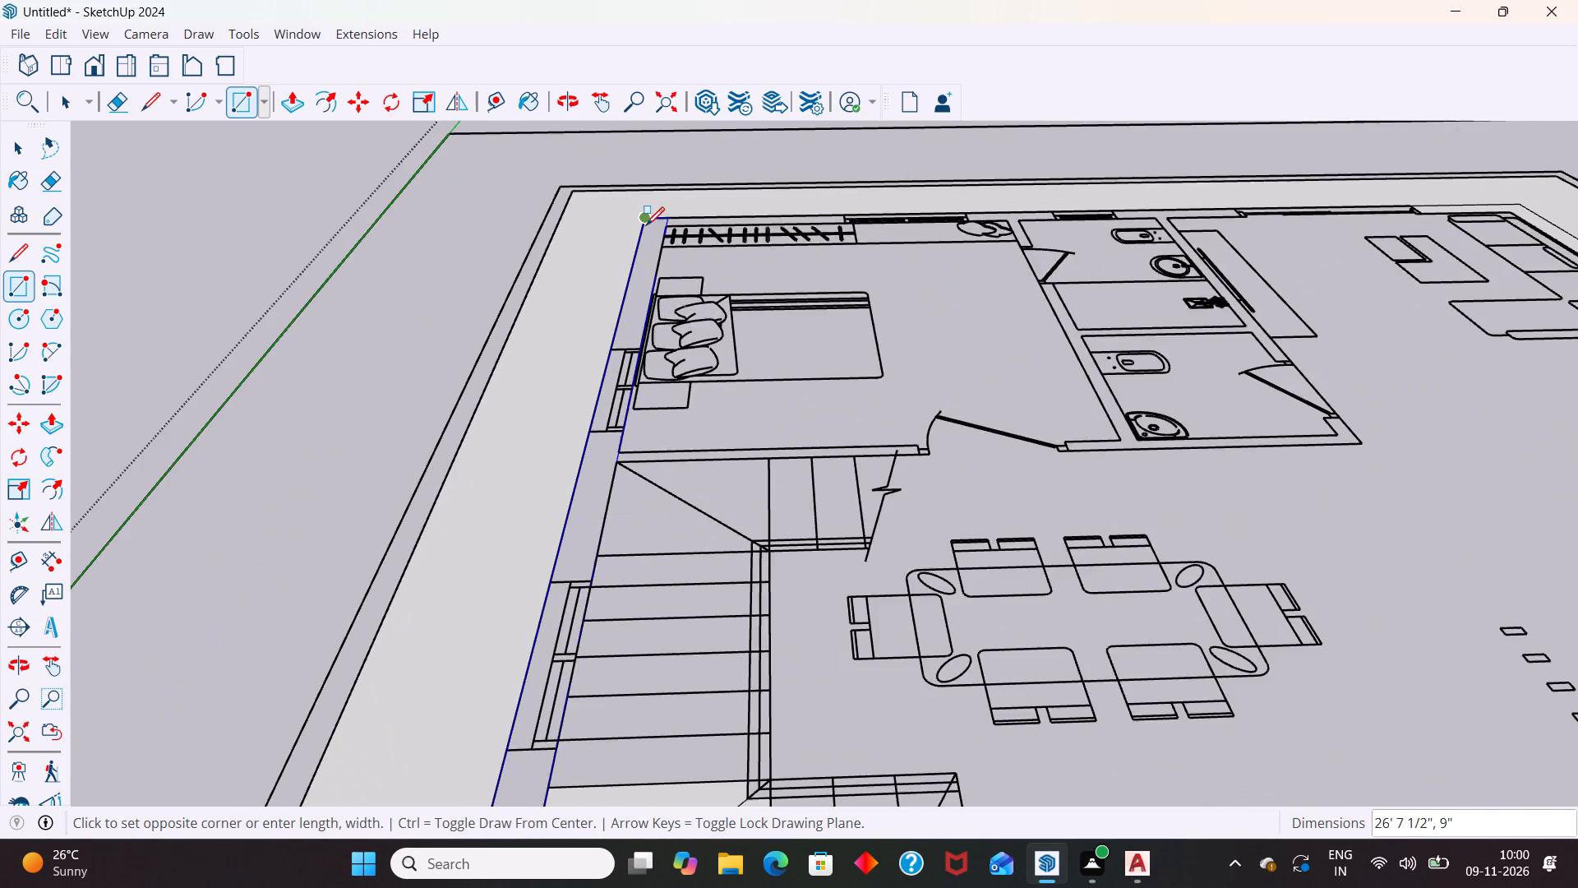
{"action": "scroll", "coordinate": [646, 225], "scroll_direction": "up", "scroll_amount": 3}
{"action": "left_click", "coordinate": [648, 214]}
Draw a rectangle over the kitchen's front wall, from its free outer end to the corner beside the car porch.
{"action": "scroll", "coordinate": [496, 311], "scroll_direction": "down", "scroll_amount": 5}
{"action": "scroll", "coordinate": [578, 359], "scroll_direction": "down", "scroll_amount": 2}
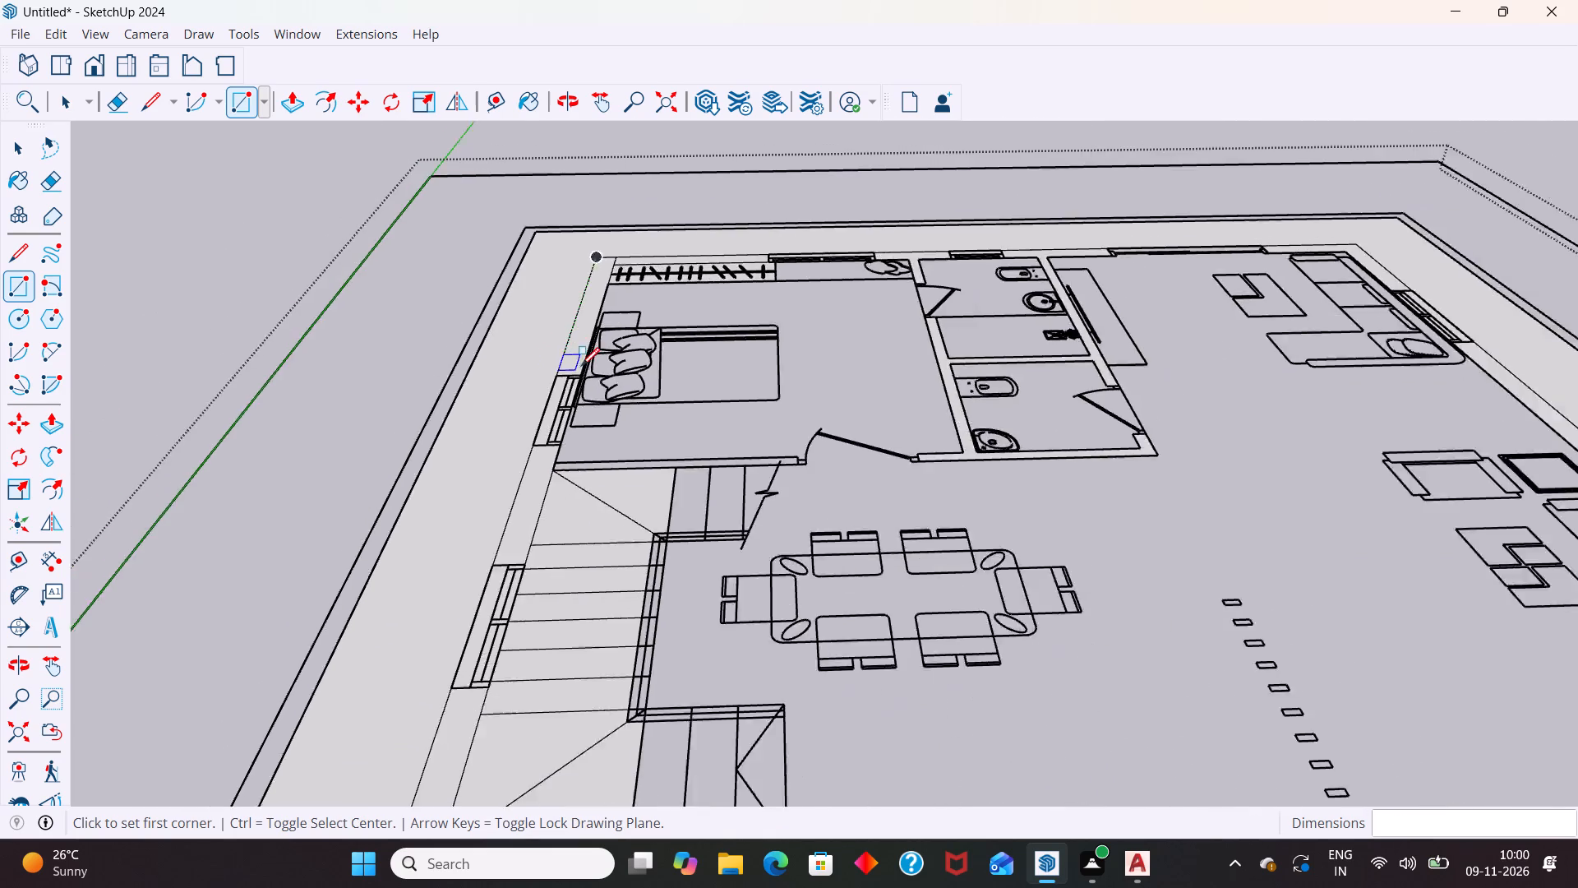
{"action": "scroll", "coordinate": [581, 366], "scroll_direction": "down", "scroll_amount": 8}
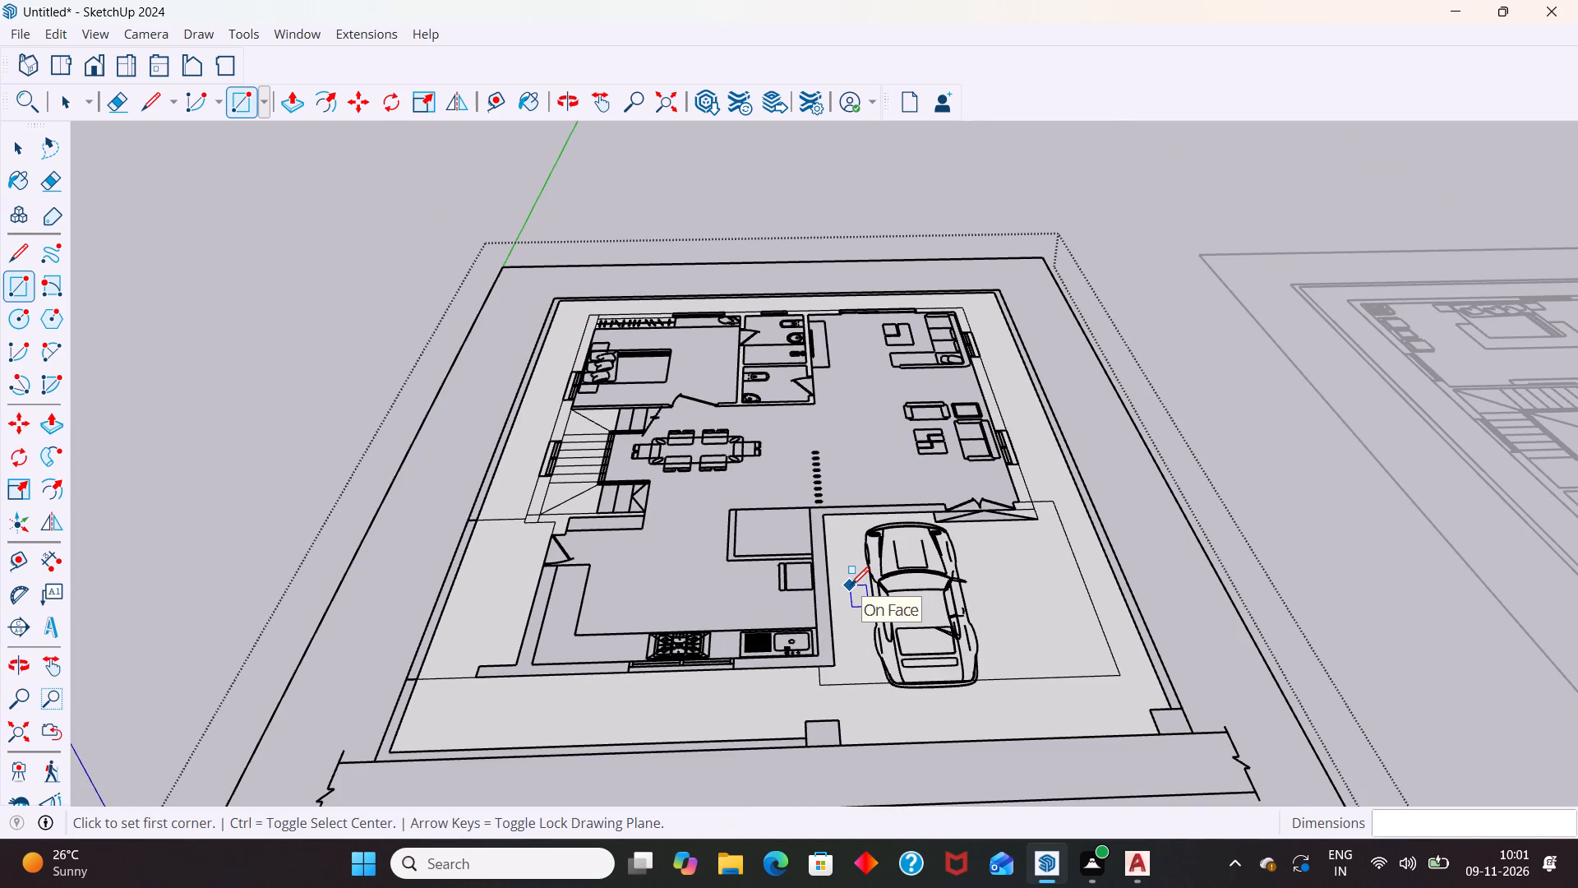
{"action": "scroll", "coordinate": [506, 662], "scroll_direction": "up", "scroll_amount": 9}
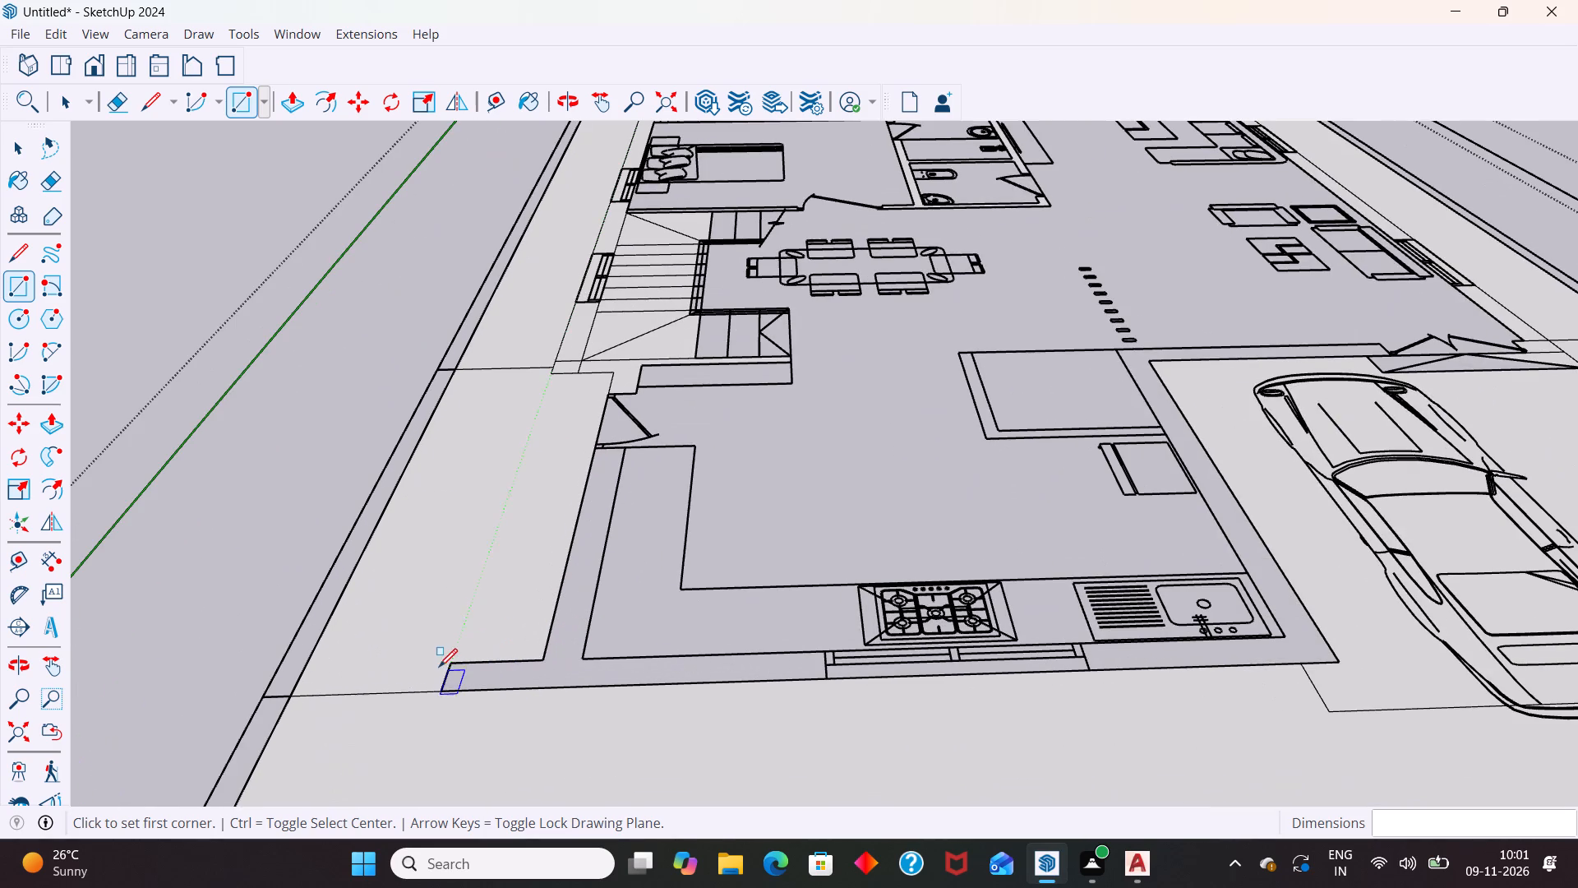
{"action": "left_click", "coordinate": [452, 662]}
{"action": "scroll", "coordinate": [636, 650], "scroll_direction": "down", "scroll_amount": 4}
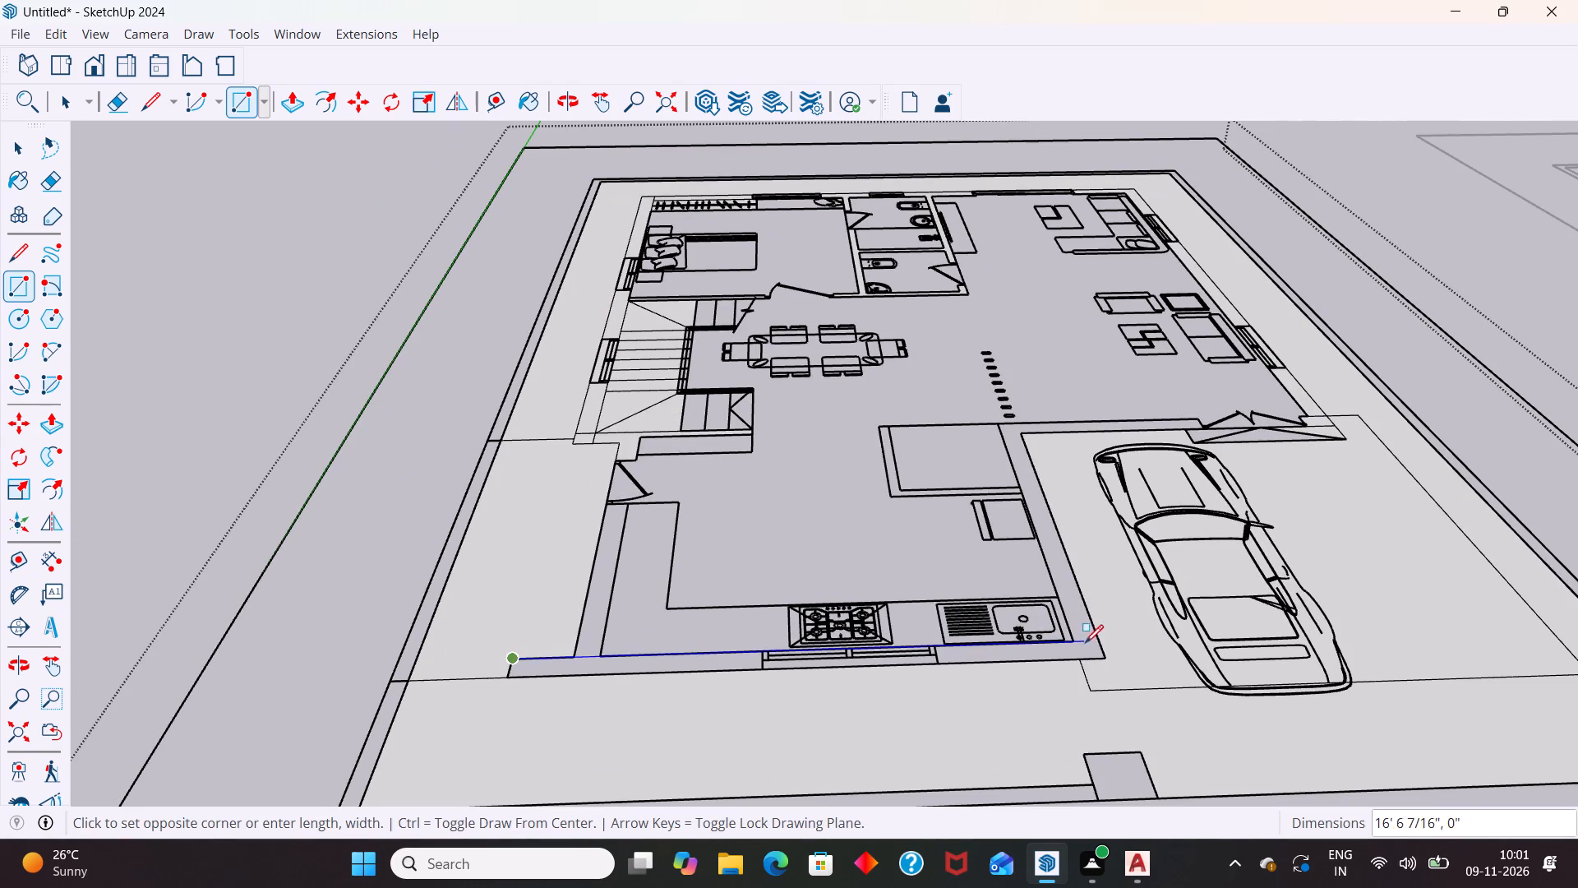
{"action": "left_click", "coordinate": [1103, 655]}
{"action": "key", "text": "space"}
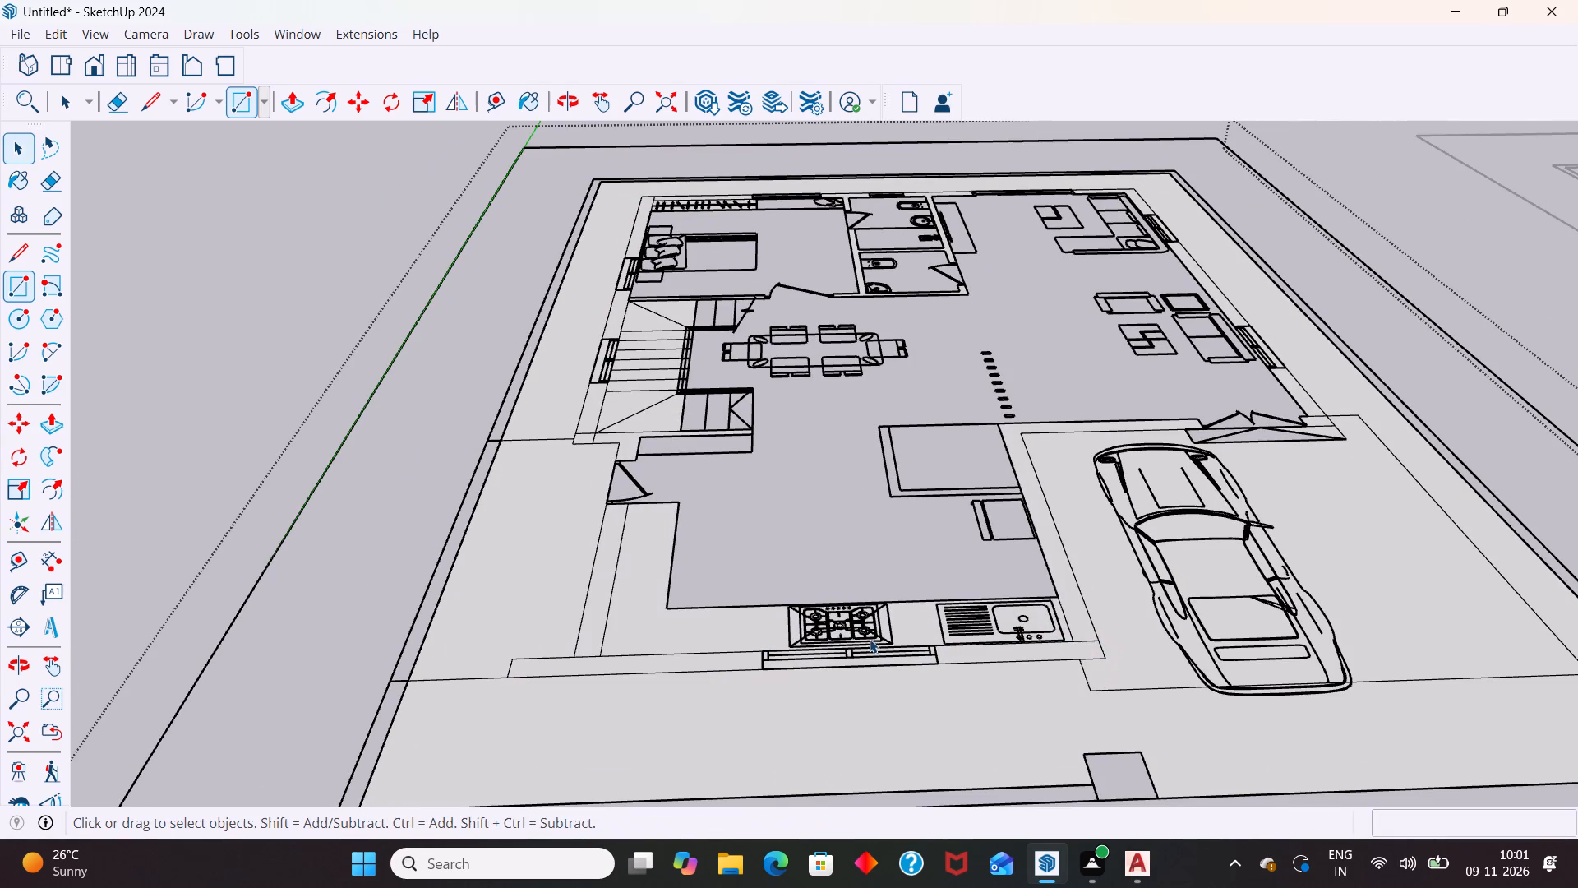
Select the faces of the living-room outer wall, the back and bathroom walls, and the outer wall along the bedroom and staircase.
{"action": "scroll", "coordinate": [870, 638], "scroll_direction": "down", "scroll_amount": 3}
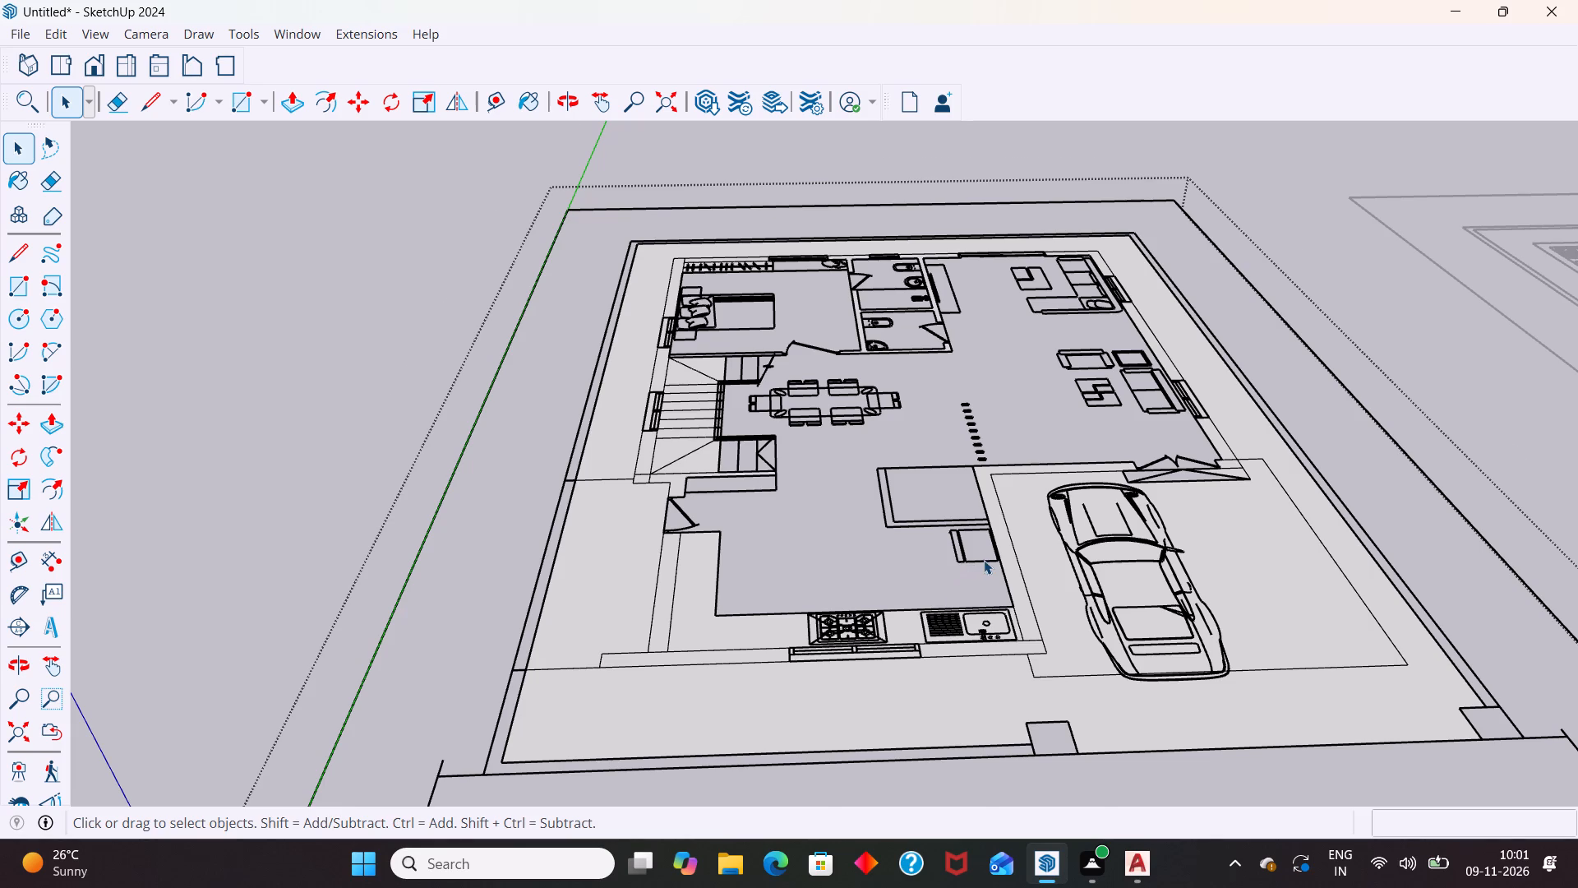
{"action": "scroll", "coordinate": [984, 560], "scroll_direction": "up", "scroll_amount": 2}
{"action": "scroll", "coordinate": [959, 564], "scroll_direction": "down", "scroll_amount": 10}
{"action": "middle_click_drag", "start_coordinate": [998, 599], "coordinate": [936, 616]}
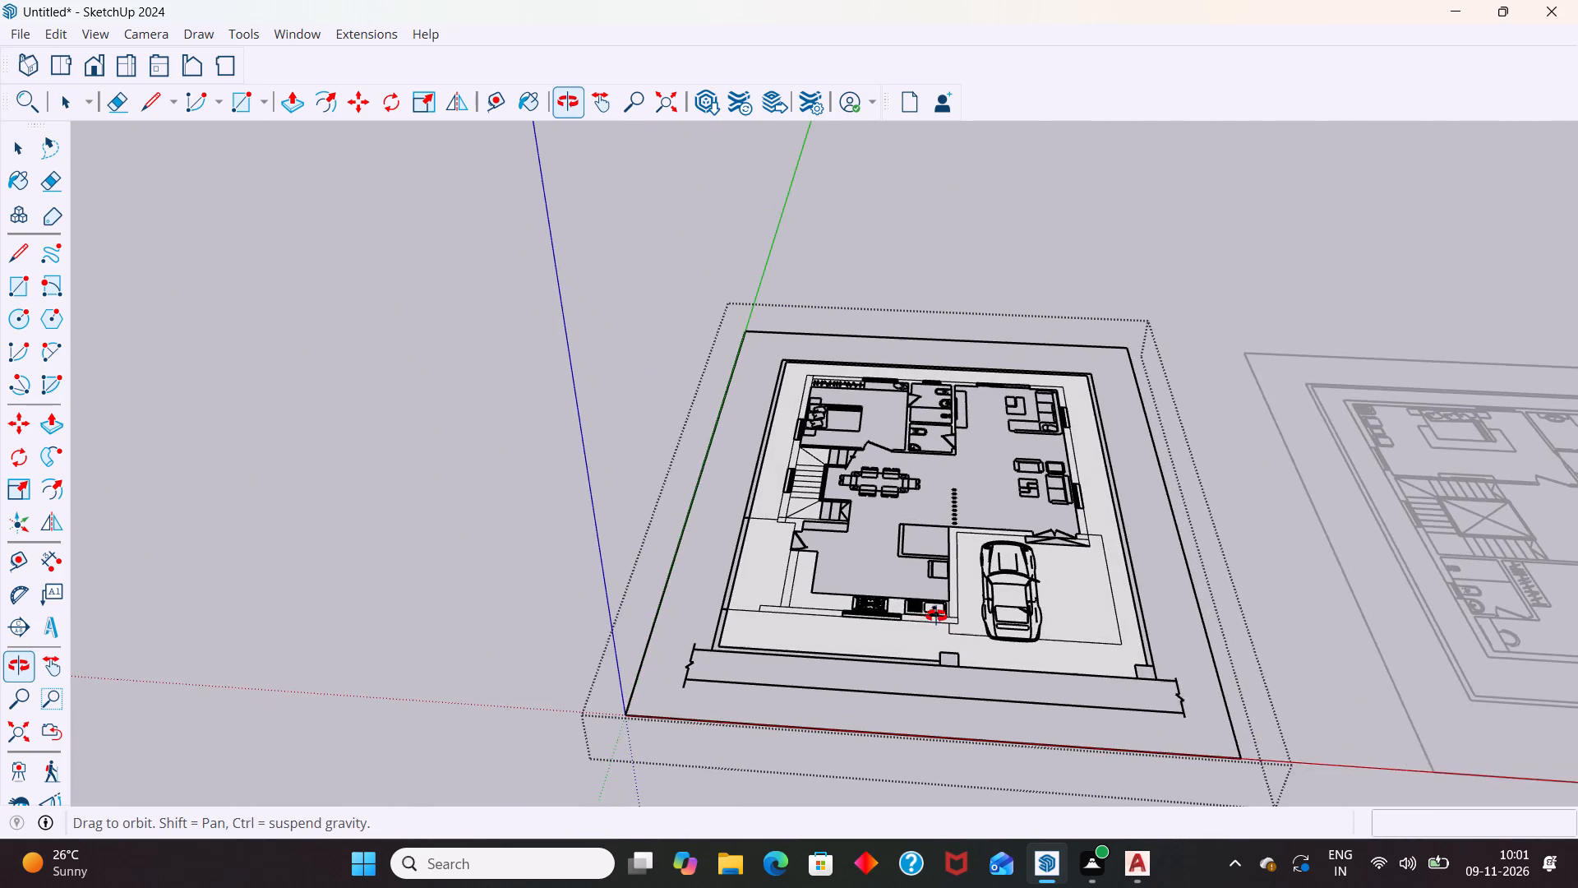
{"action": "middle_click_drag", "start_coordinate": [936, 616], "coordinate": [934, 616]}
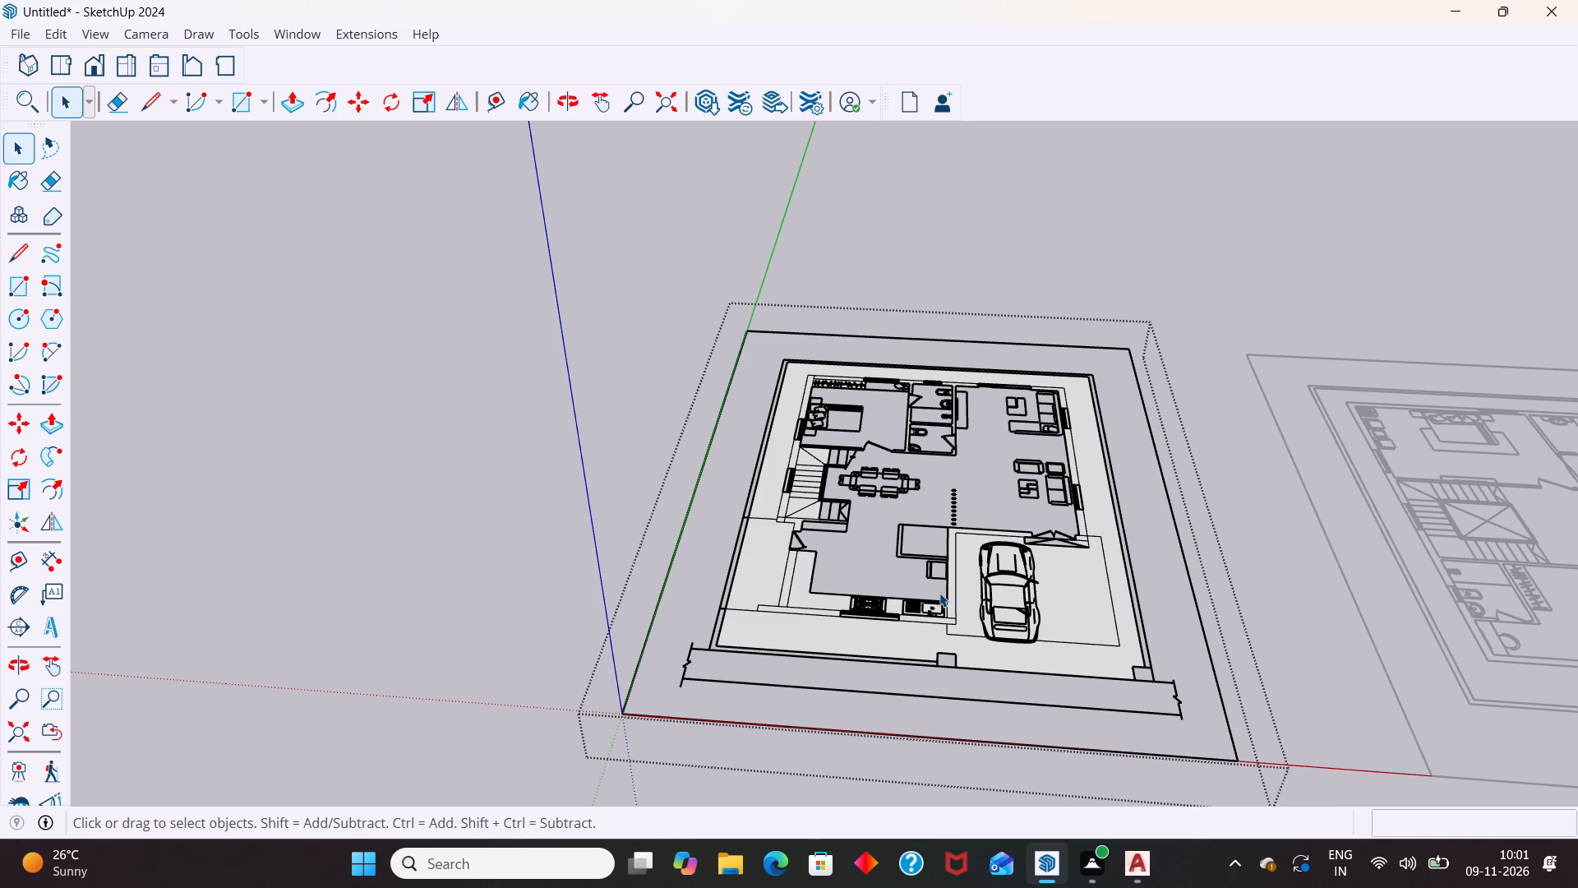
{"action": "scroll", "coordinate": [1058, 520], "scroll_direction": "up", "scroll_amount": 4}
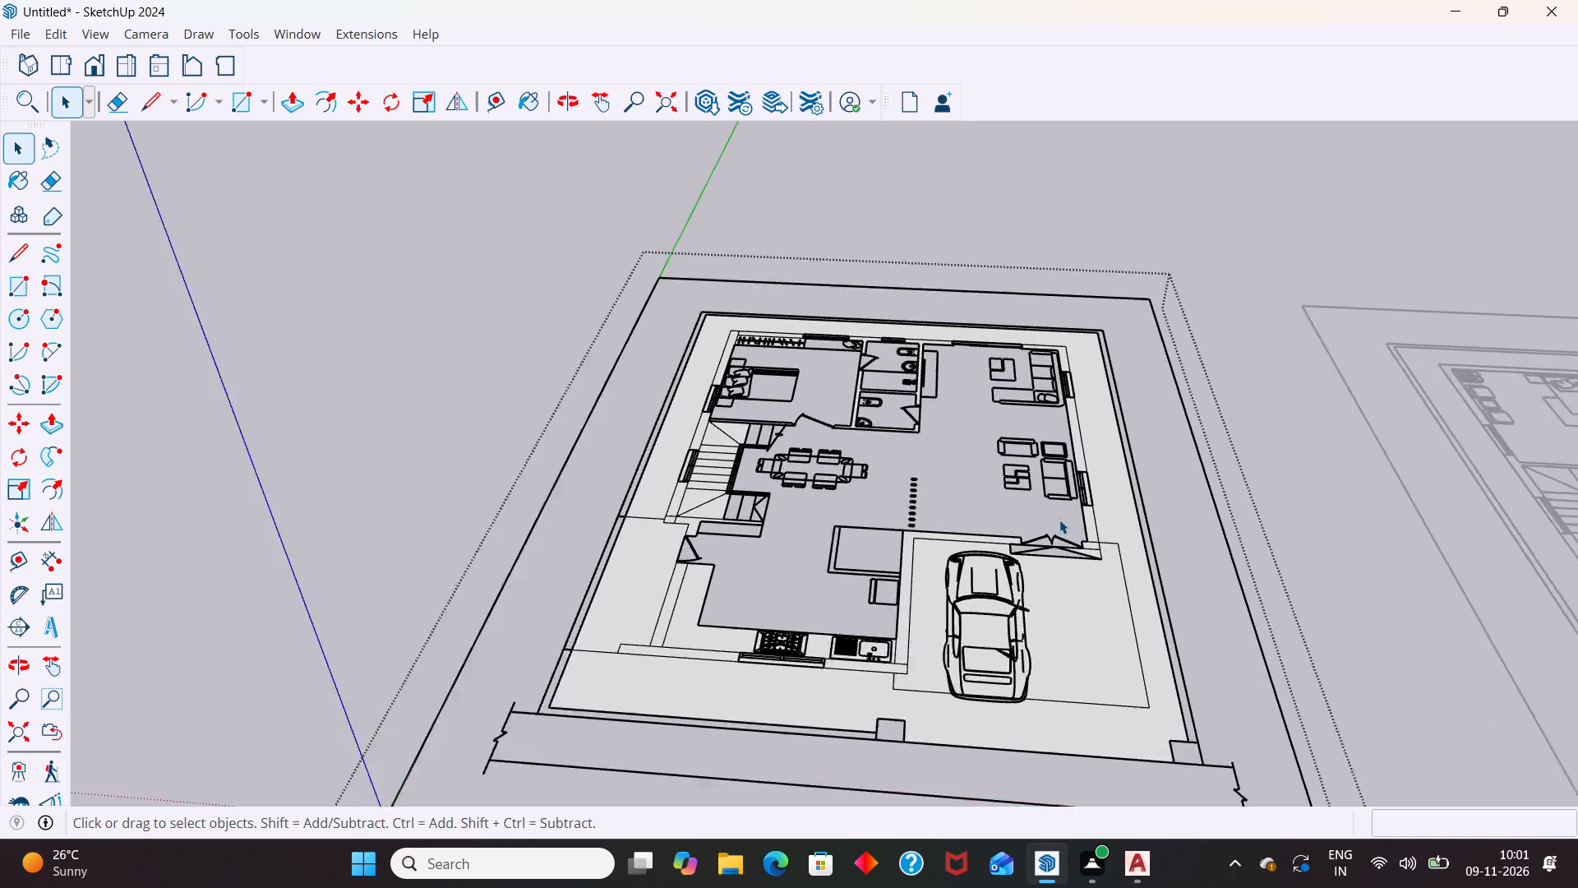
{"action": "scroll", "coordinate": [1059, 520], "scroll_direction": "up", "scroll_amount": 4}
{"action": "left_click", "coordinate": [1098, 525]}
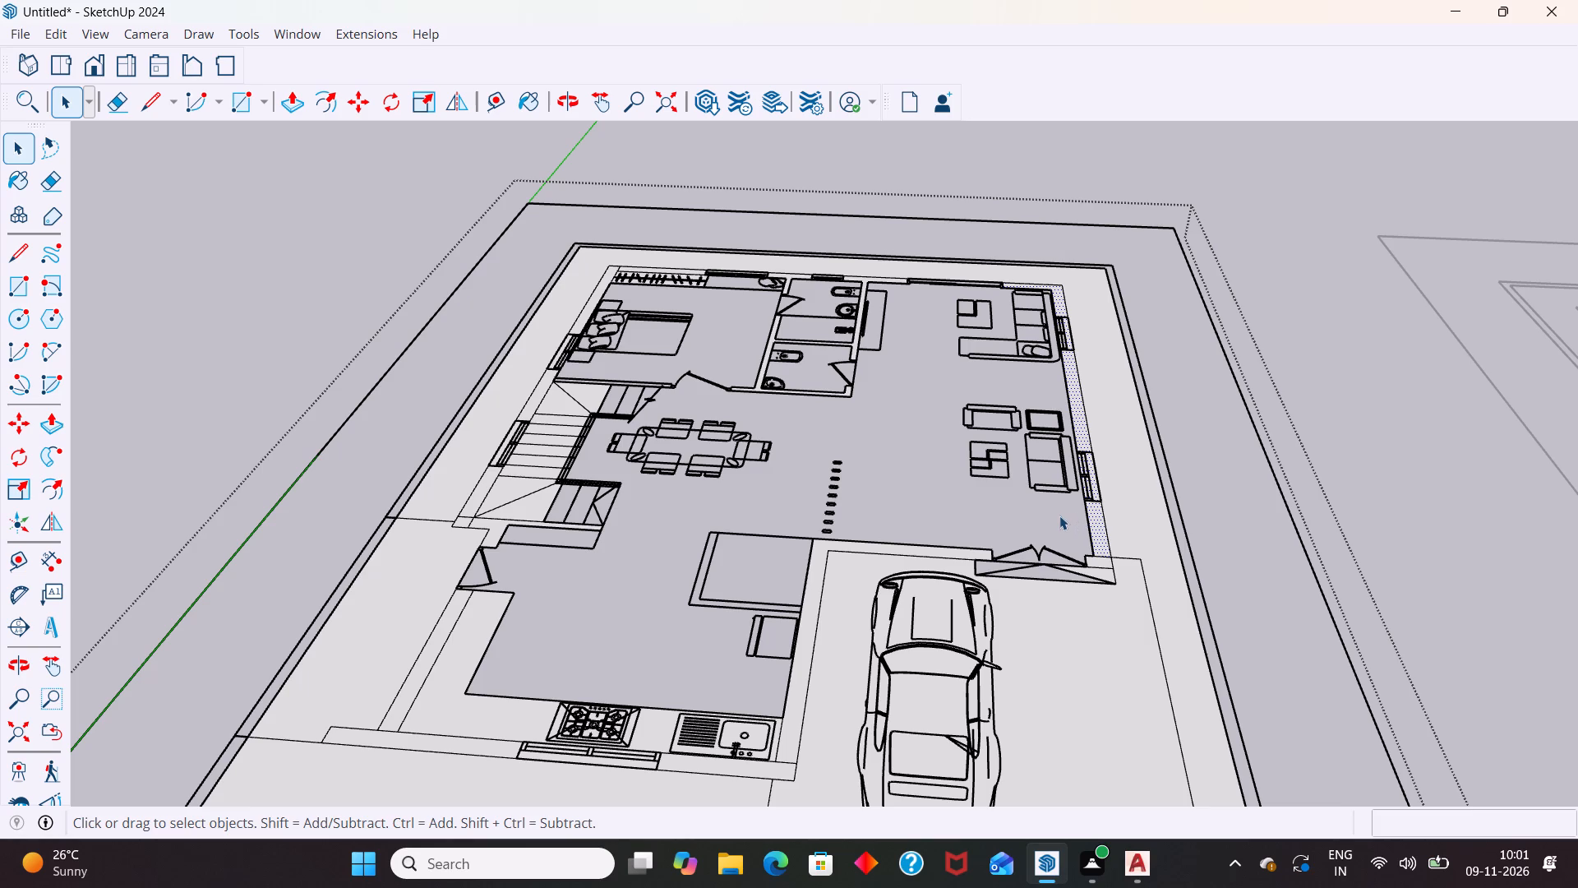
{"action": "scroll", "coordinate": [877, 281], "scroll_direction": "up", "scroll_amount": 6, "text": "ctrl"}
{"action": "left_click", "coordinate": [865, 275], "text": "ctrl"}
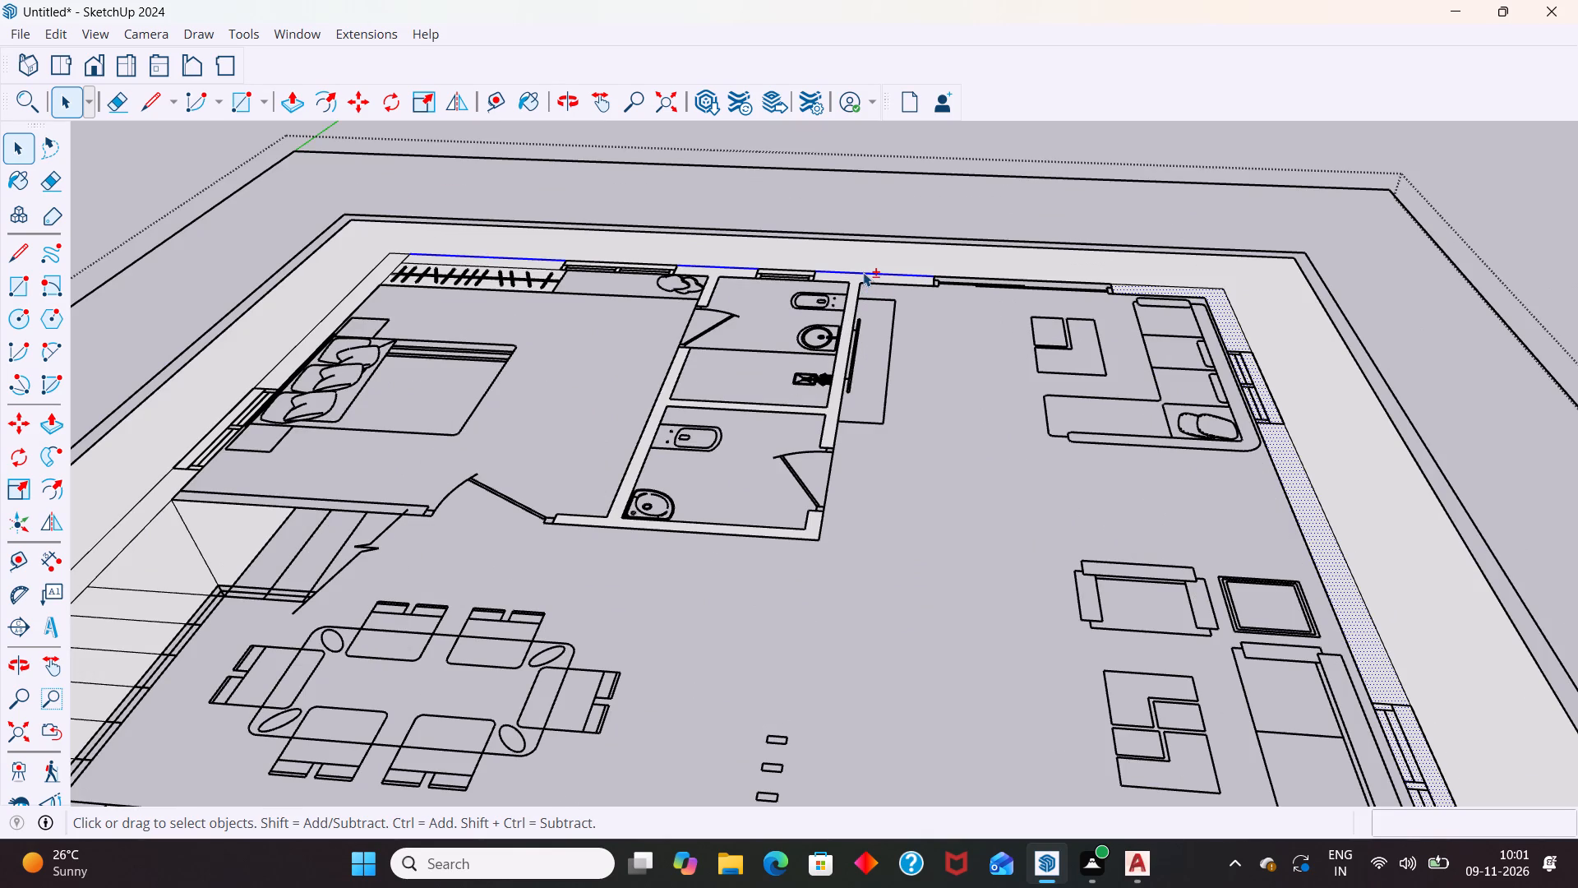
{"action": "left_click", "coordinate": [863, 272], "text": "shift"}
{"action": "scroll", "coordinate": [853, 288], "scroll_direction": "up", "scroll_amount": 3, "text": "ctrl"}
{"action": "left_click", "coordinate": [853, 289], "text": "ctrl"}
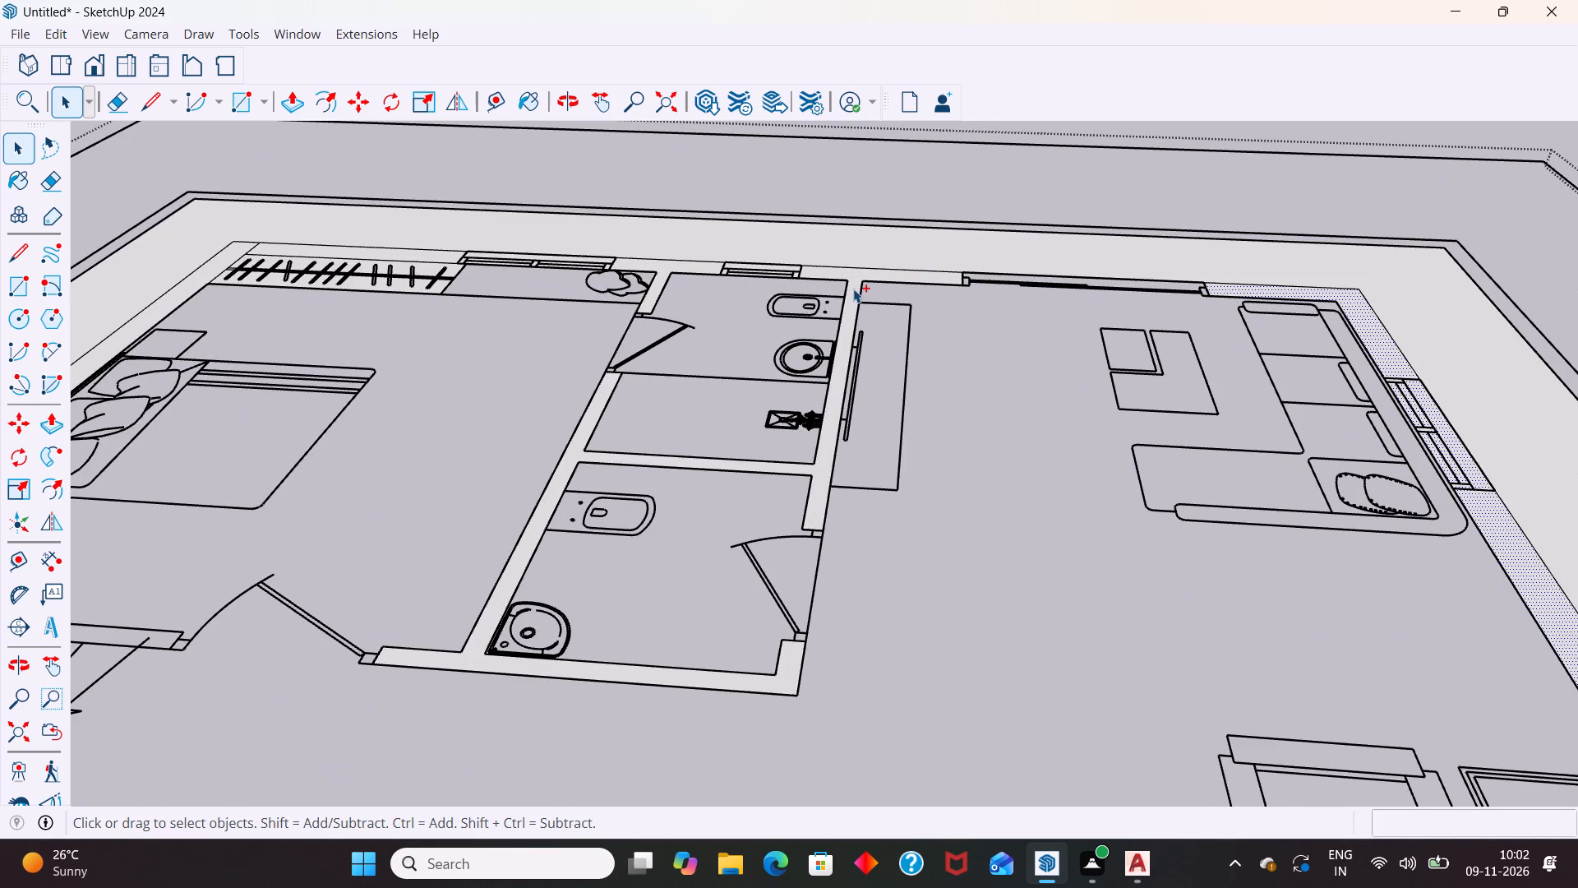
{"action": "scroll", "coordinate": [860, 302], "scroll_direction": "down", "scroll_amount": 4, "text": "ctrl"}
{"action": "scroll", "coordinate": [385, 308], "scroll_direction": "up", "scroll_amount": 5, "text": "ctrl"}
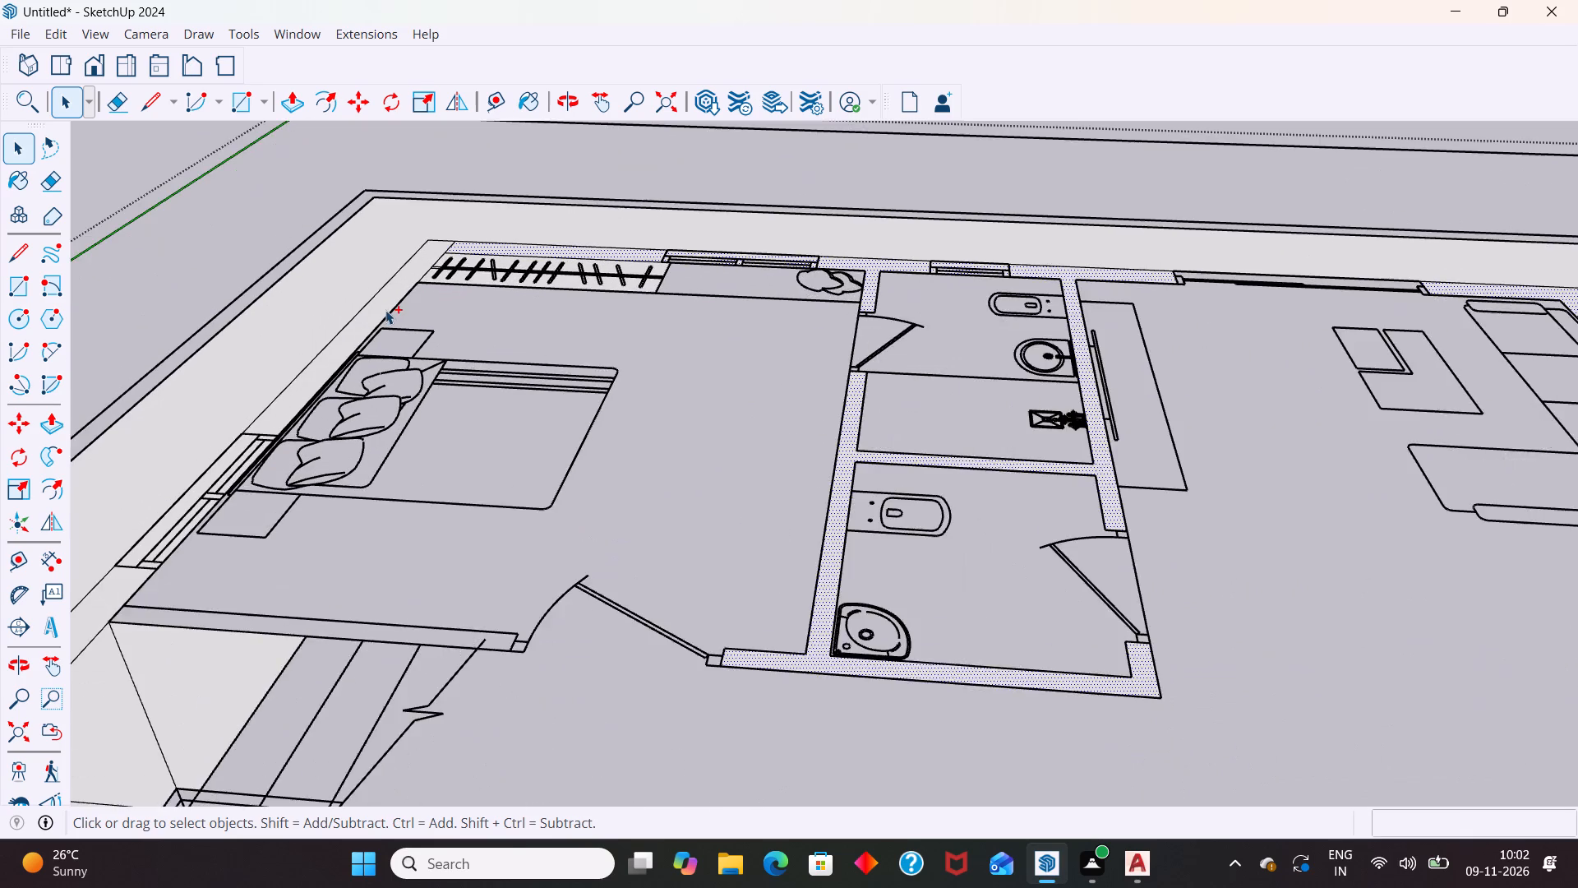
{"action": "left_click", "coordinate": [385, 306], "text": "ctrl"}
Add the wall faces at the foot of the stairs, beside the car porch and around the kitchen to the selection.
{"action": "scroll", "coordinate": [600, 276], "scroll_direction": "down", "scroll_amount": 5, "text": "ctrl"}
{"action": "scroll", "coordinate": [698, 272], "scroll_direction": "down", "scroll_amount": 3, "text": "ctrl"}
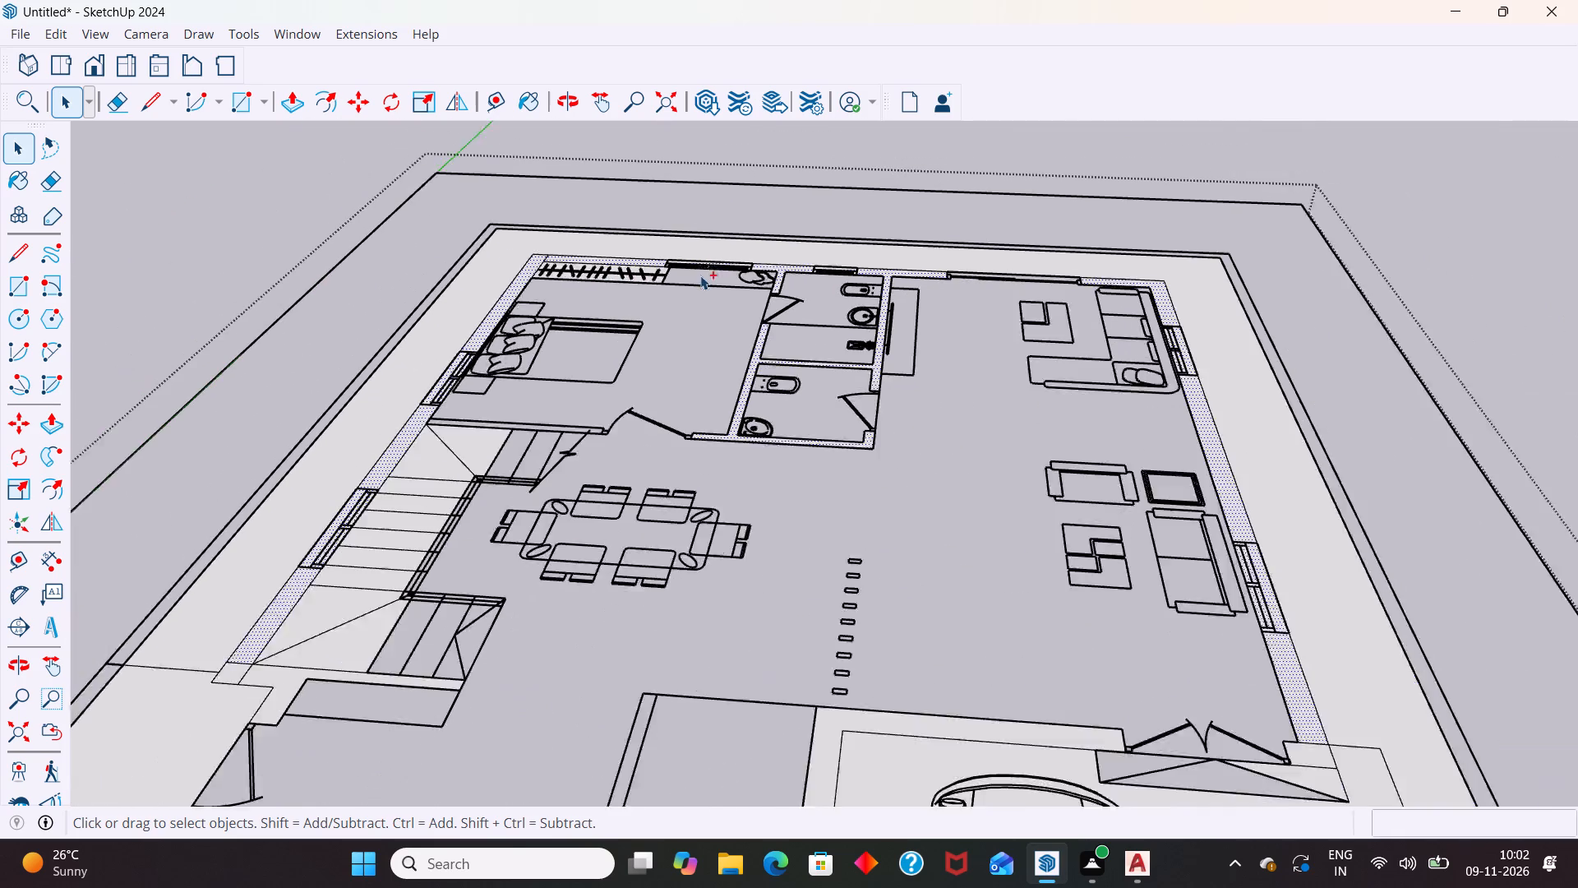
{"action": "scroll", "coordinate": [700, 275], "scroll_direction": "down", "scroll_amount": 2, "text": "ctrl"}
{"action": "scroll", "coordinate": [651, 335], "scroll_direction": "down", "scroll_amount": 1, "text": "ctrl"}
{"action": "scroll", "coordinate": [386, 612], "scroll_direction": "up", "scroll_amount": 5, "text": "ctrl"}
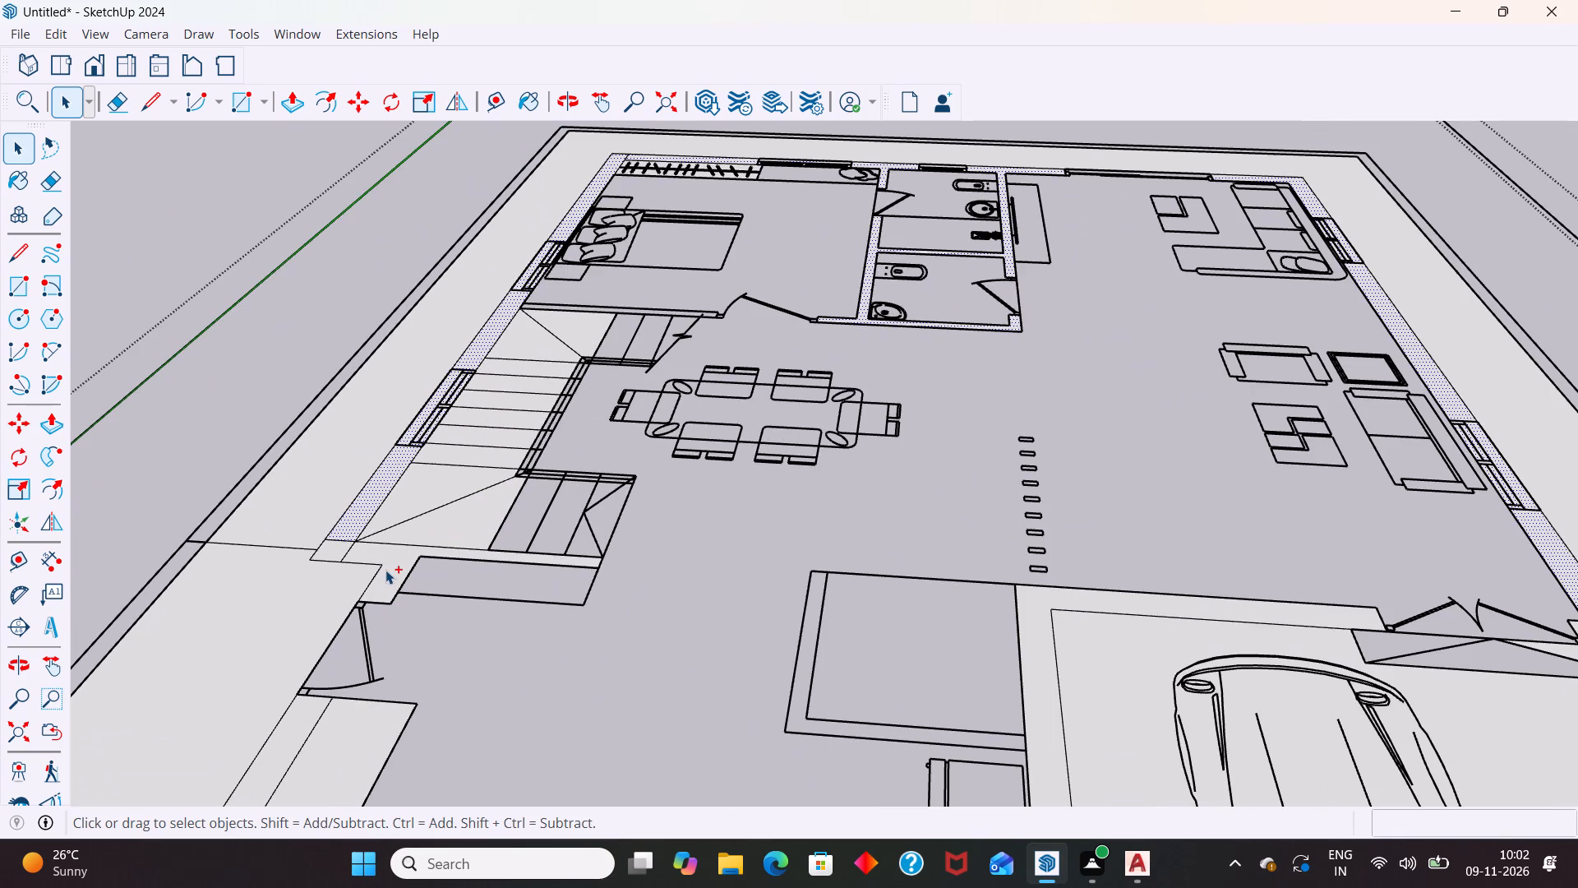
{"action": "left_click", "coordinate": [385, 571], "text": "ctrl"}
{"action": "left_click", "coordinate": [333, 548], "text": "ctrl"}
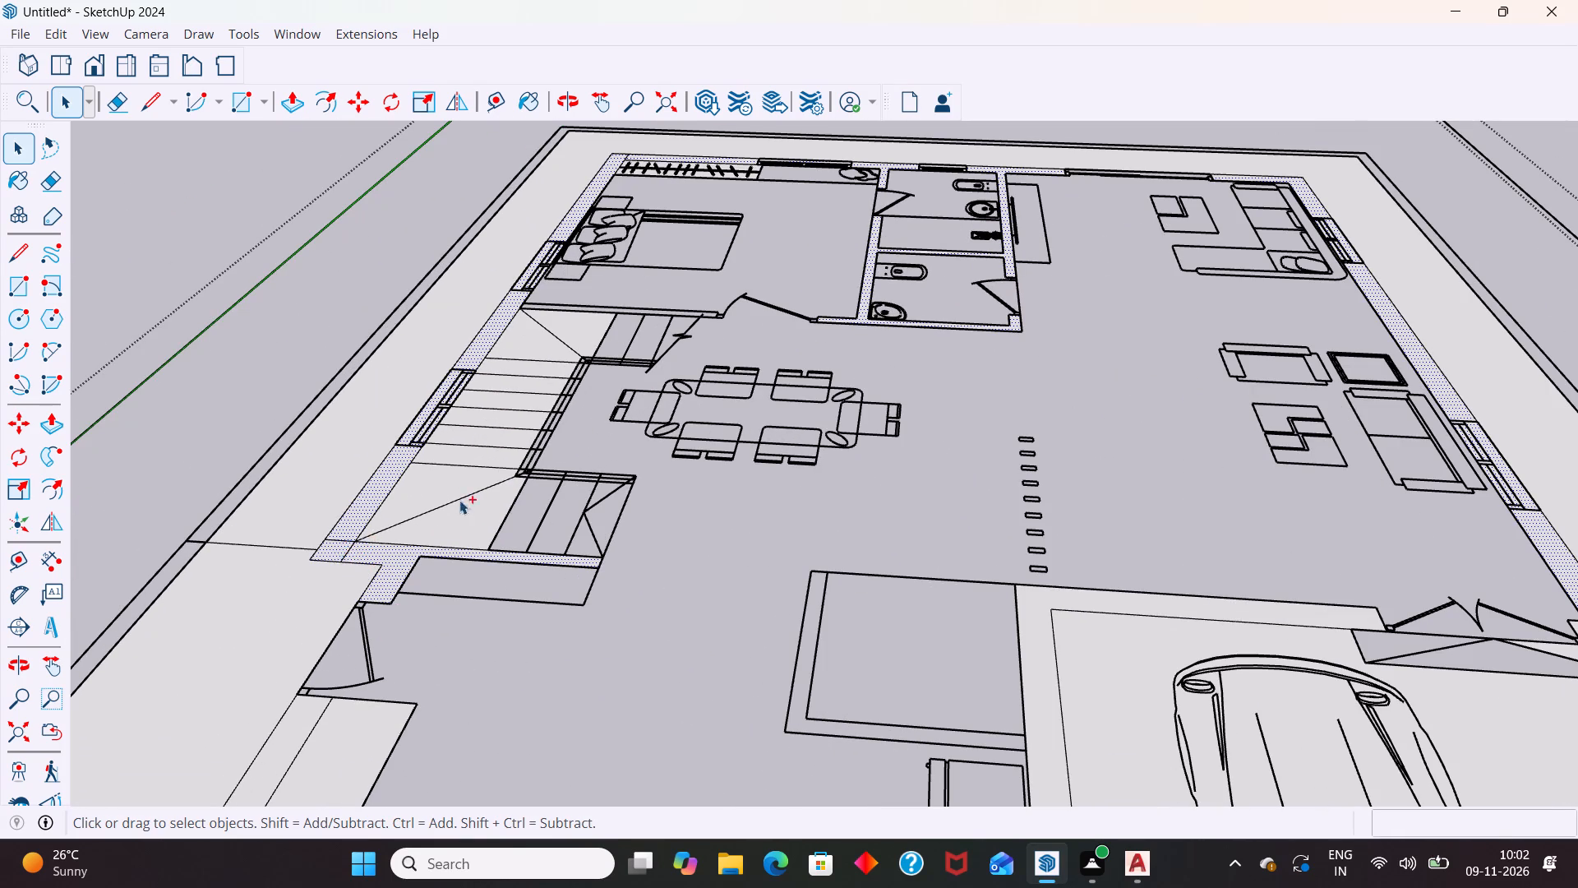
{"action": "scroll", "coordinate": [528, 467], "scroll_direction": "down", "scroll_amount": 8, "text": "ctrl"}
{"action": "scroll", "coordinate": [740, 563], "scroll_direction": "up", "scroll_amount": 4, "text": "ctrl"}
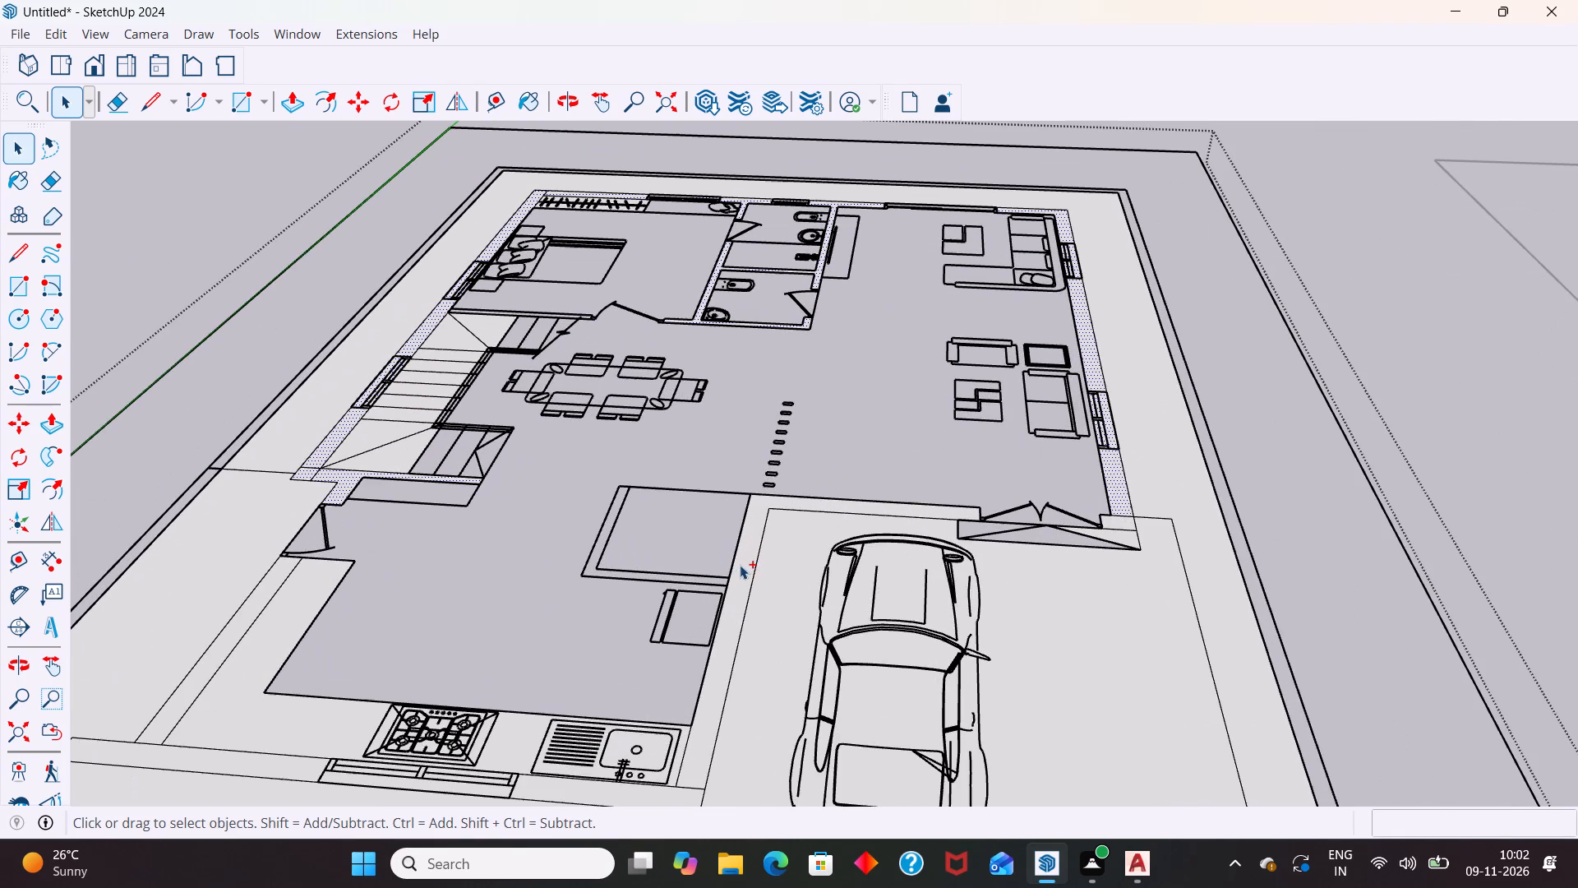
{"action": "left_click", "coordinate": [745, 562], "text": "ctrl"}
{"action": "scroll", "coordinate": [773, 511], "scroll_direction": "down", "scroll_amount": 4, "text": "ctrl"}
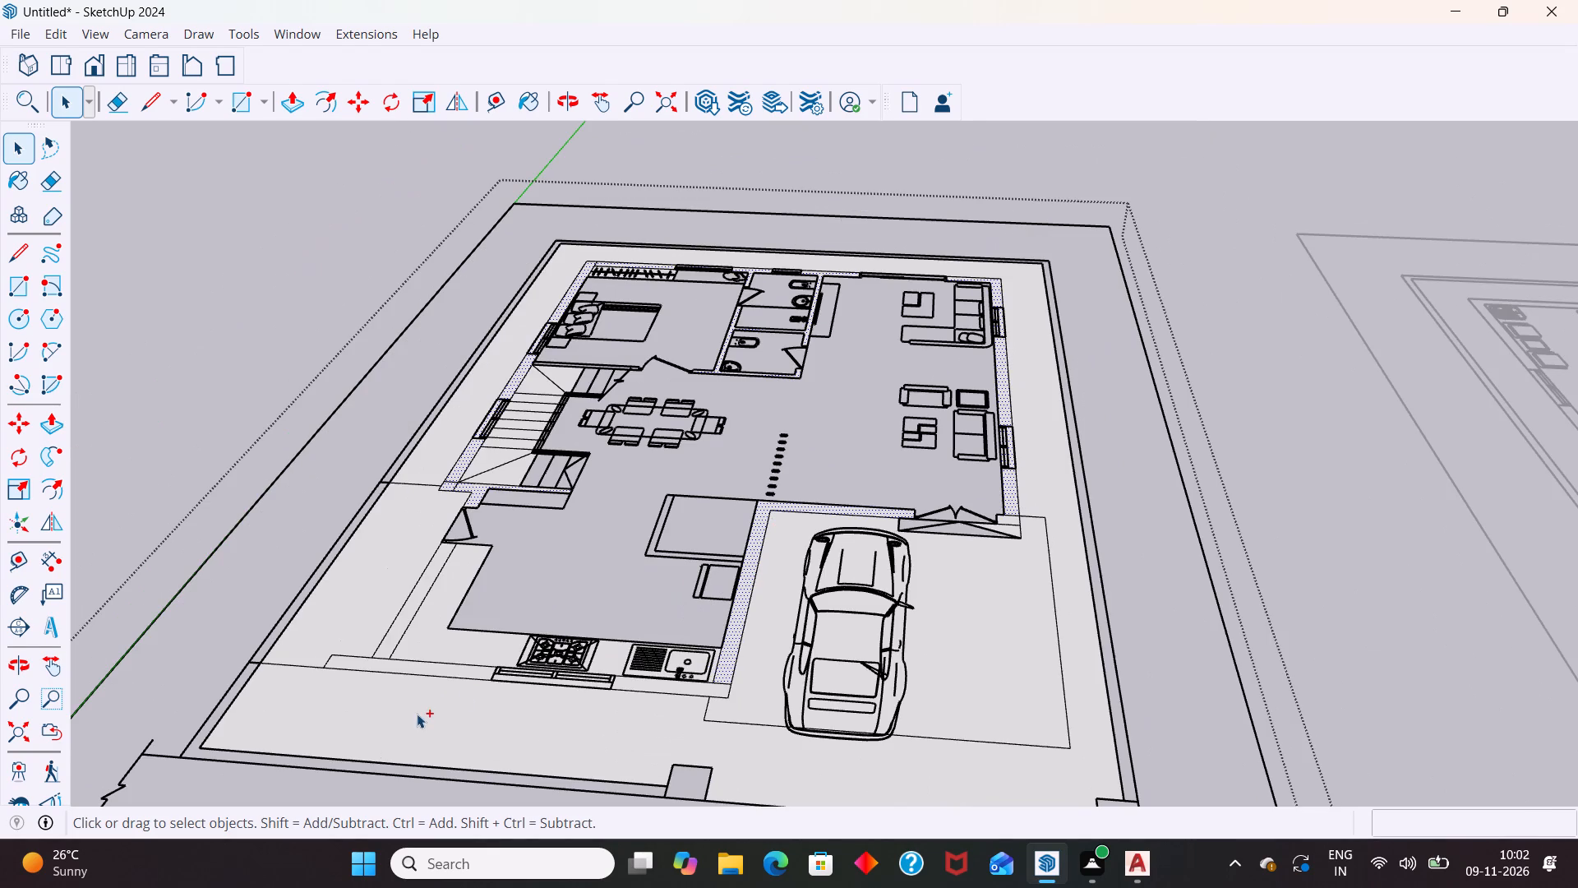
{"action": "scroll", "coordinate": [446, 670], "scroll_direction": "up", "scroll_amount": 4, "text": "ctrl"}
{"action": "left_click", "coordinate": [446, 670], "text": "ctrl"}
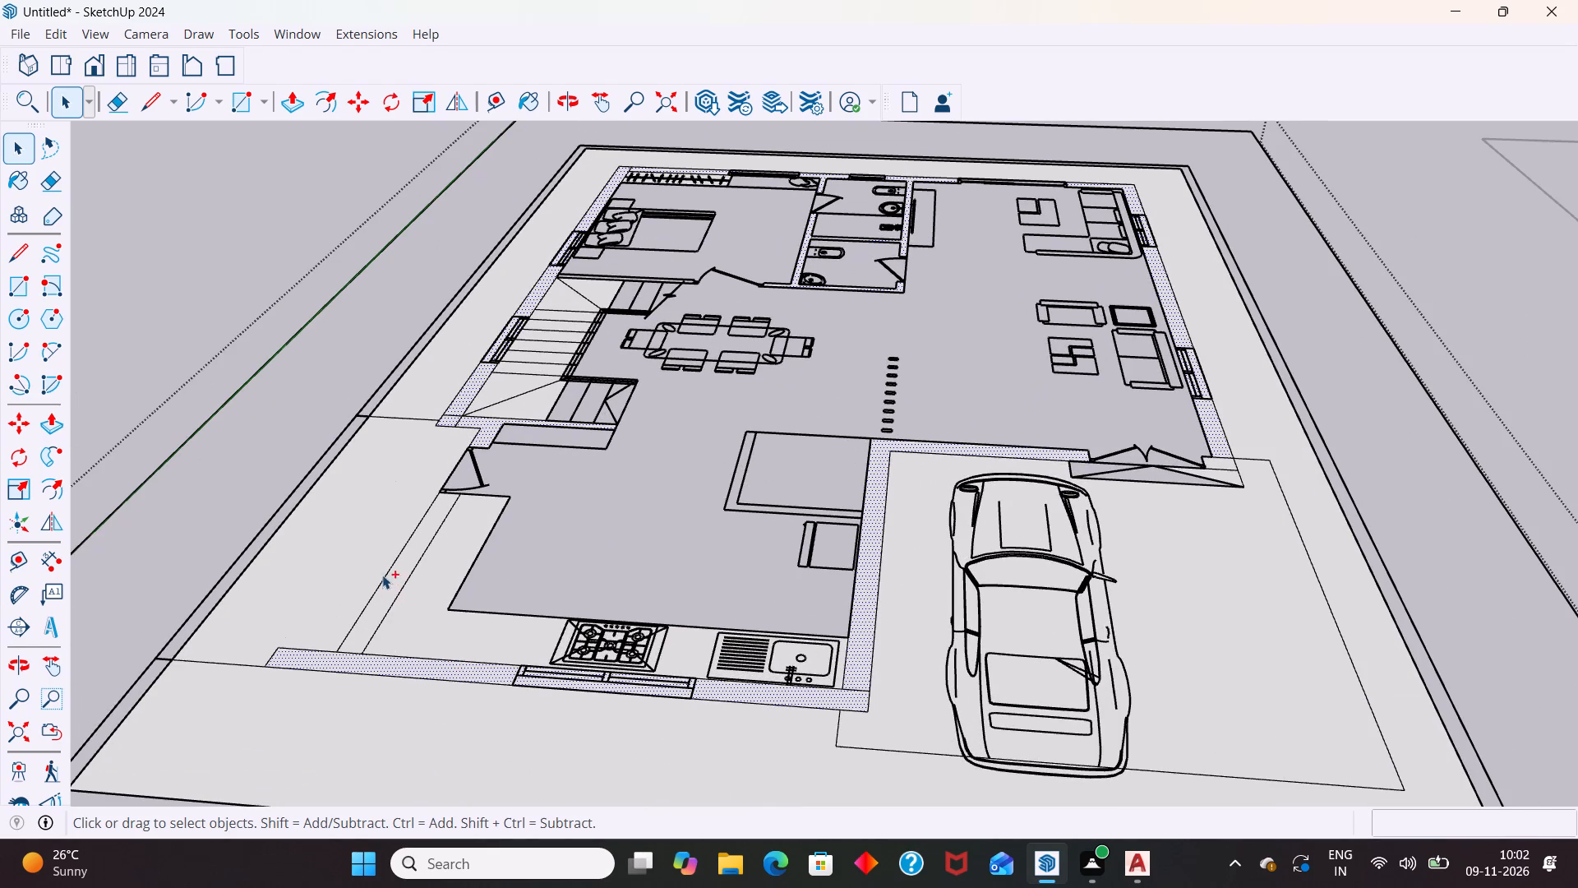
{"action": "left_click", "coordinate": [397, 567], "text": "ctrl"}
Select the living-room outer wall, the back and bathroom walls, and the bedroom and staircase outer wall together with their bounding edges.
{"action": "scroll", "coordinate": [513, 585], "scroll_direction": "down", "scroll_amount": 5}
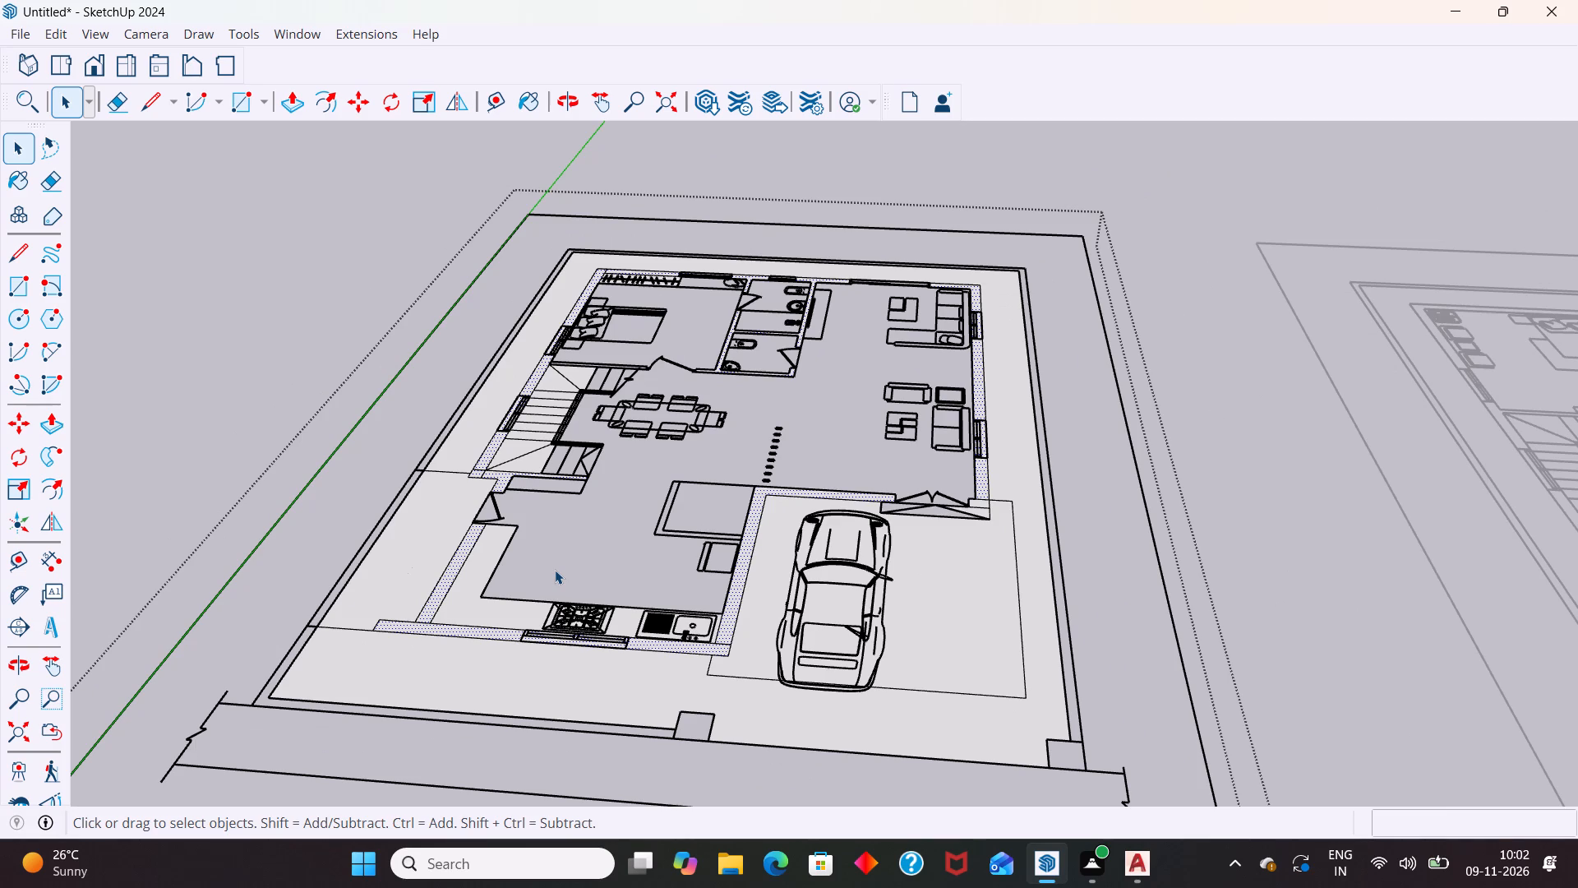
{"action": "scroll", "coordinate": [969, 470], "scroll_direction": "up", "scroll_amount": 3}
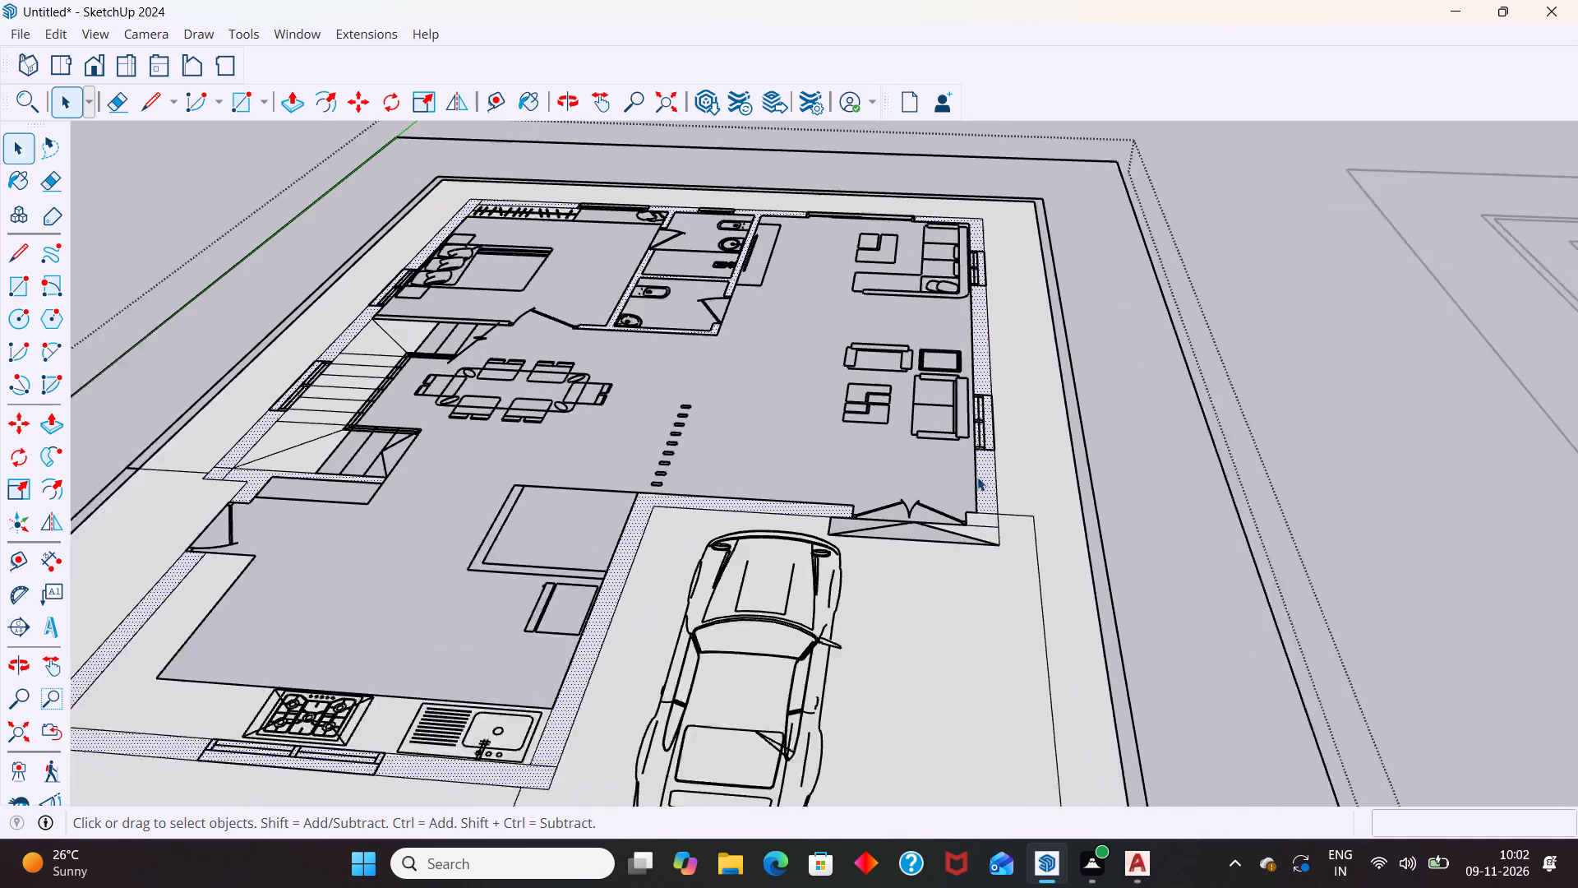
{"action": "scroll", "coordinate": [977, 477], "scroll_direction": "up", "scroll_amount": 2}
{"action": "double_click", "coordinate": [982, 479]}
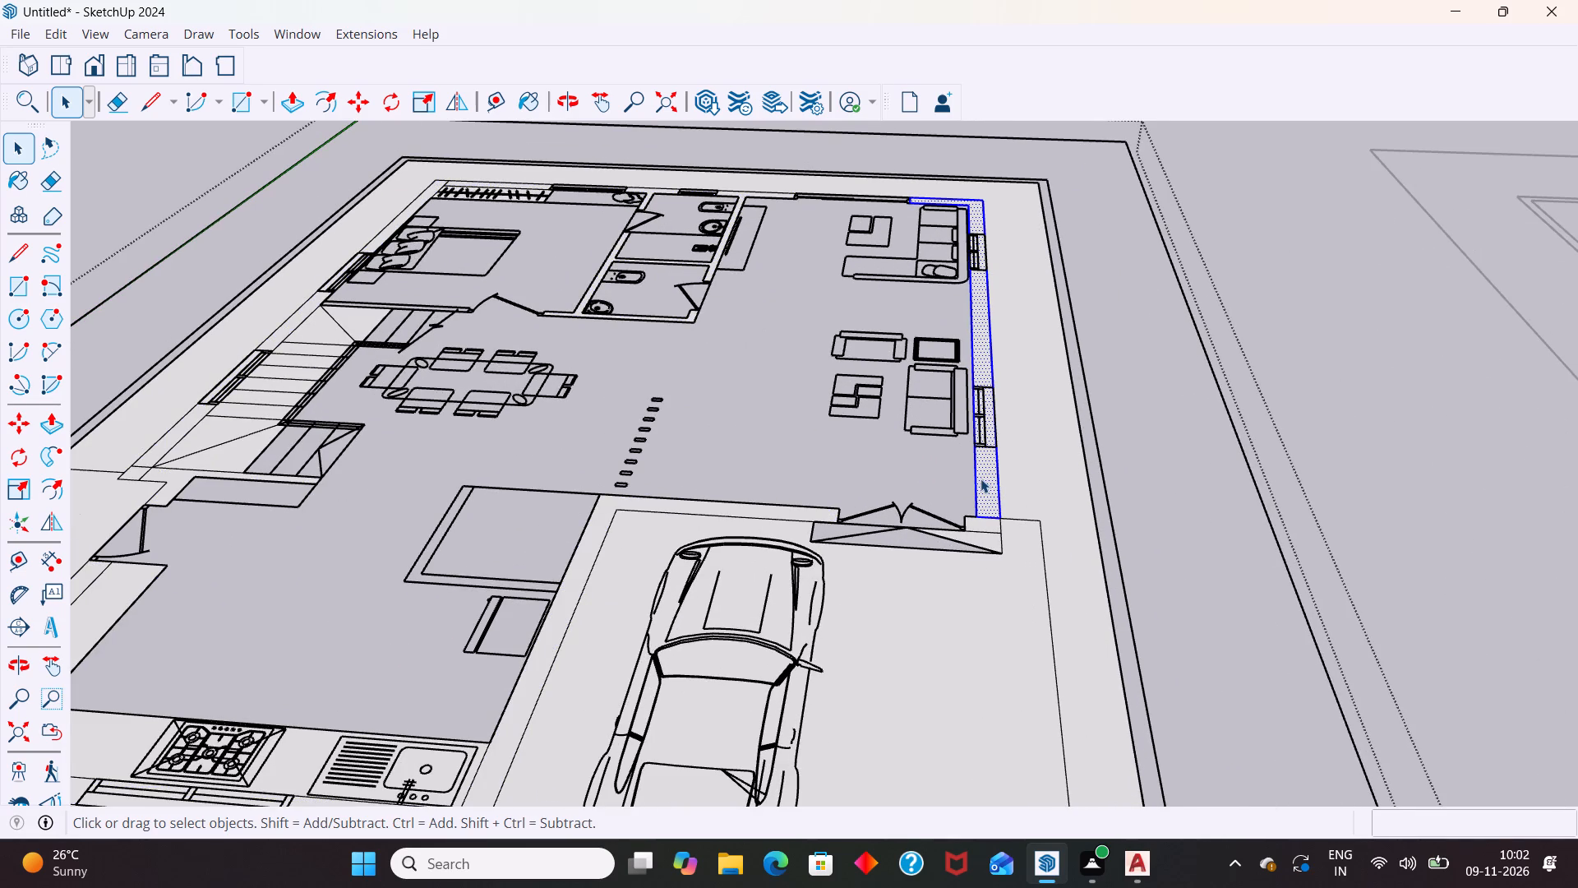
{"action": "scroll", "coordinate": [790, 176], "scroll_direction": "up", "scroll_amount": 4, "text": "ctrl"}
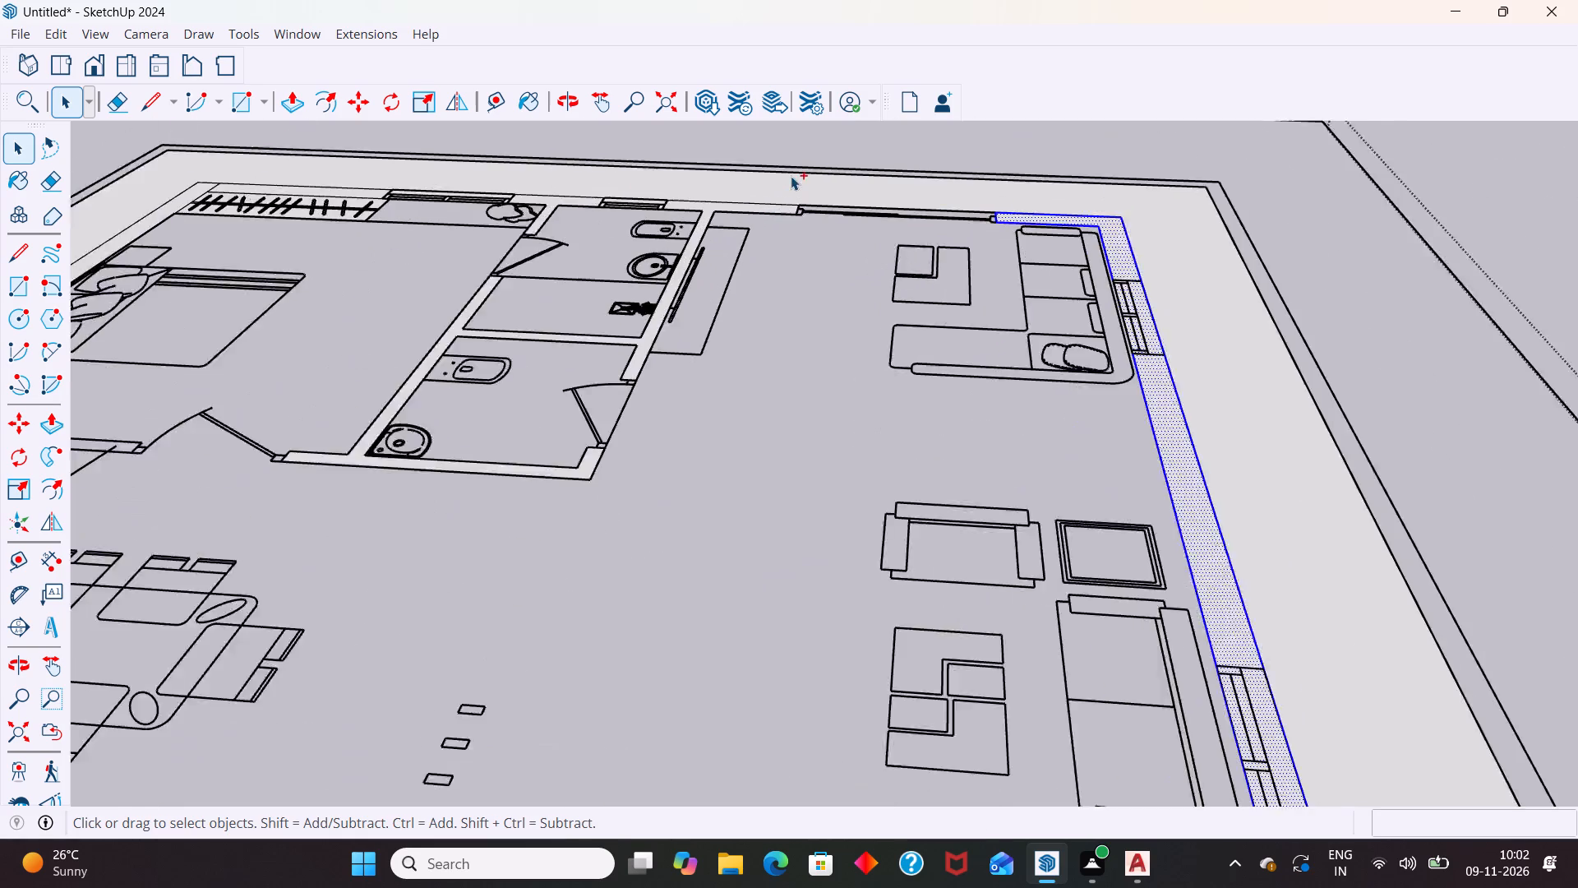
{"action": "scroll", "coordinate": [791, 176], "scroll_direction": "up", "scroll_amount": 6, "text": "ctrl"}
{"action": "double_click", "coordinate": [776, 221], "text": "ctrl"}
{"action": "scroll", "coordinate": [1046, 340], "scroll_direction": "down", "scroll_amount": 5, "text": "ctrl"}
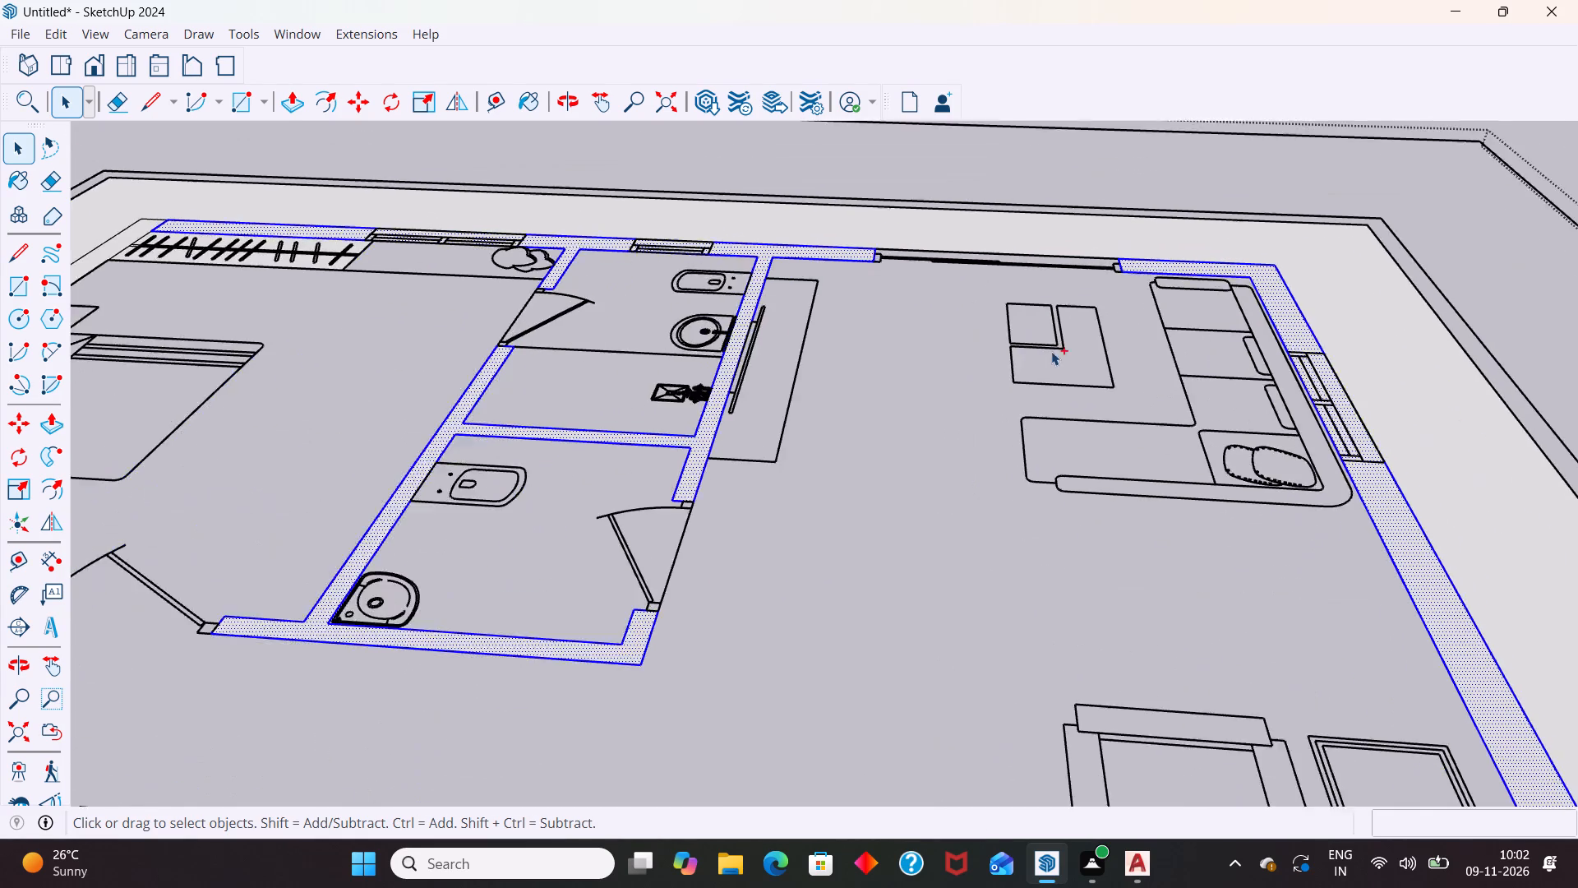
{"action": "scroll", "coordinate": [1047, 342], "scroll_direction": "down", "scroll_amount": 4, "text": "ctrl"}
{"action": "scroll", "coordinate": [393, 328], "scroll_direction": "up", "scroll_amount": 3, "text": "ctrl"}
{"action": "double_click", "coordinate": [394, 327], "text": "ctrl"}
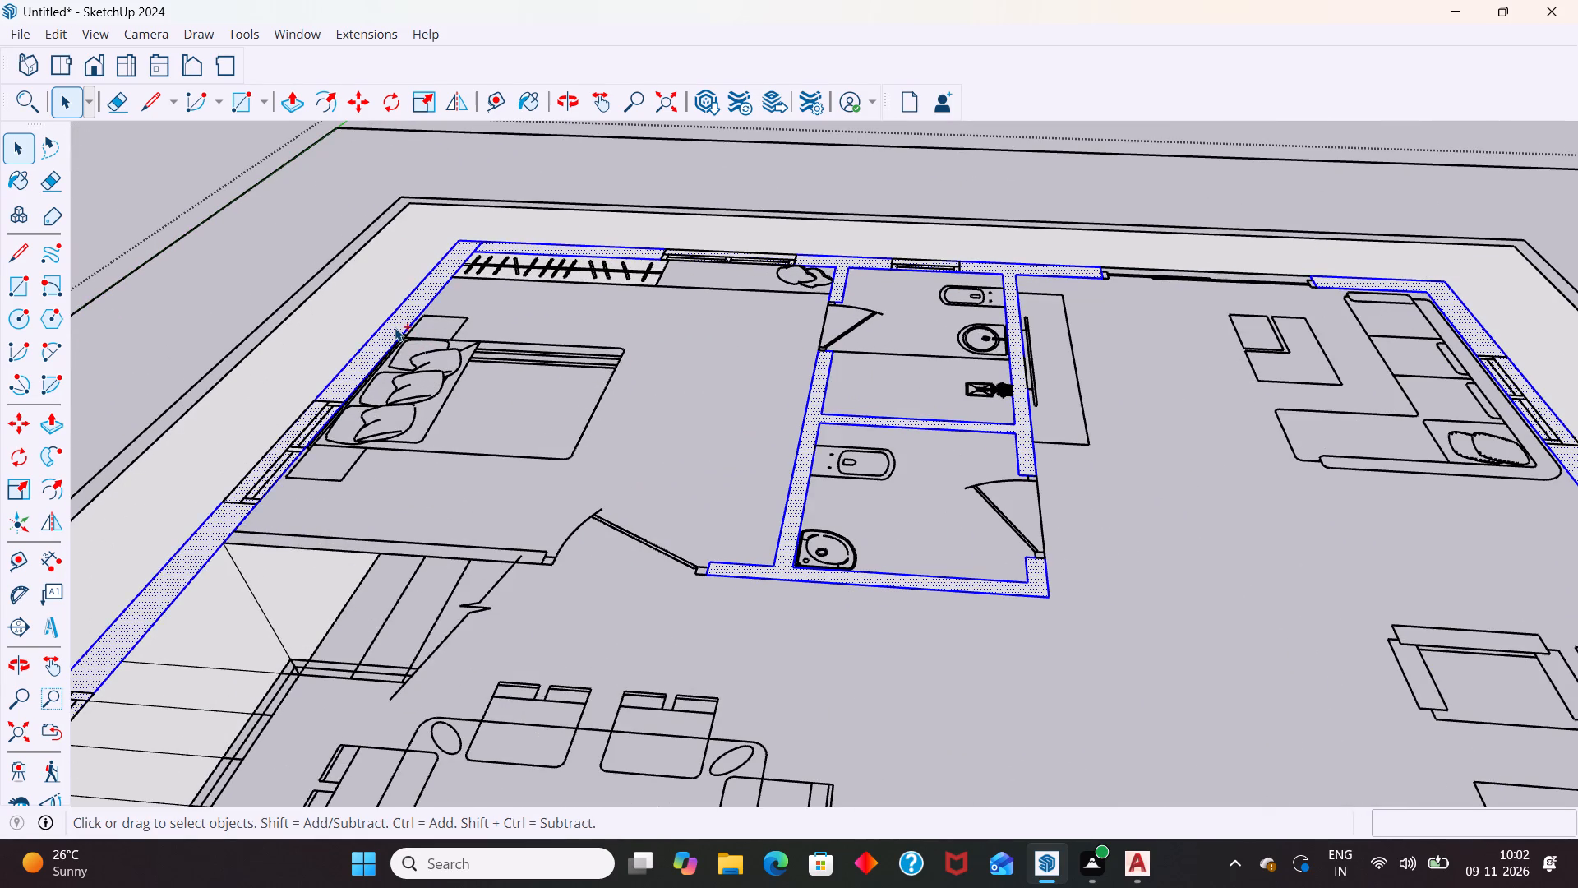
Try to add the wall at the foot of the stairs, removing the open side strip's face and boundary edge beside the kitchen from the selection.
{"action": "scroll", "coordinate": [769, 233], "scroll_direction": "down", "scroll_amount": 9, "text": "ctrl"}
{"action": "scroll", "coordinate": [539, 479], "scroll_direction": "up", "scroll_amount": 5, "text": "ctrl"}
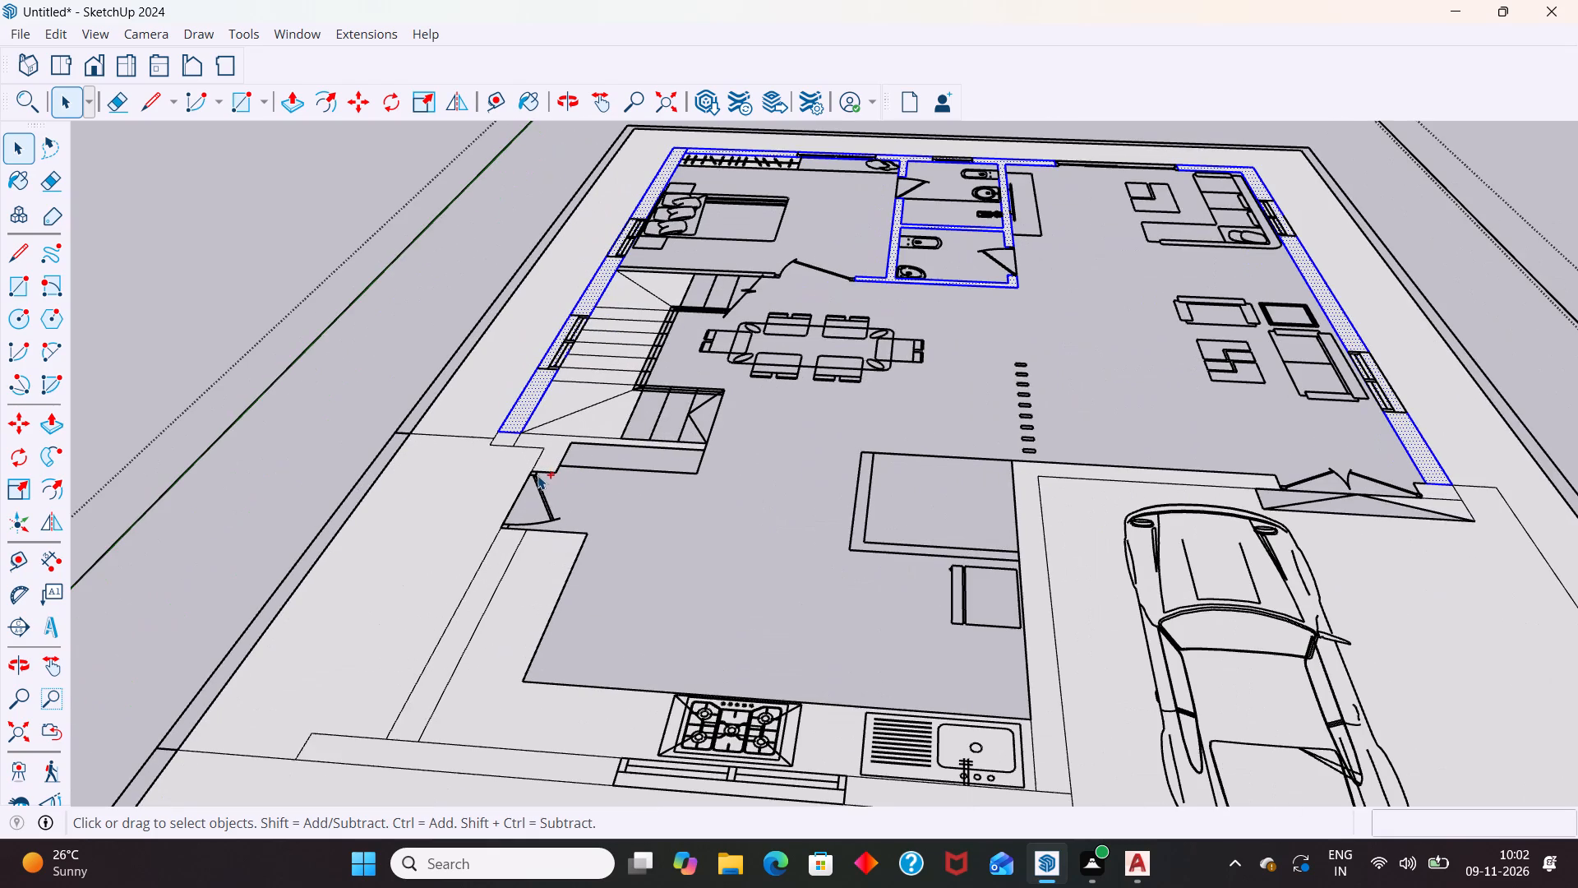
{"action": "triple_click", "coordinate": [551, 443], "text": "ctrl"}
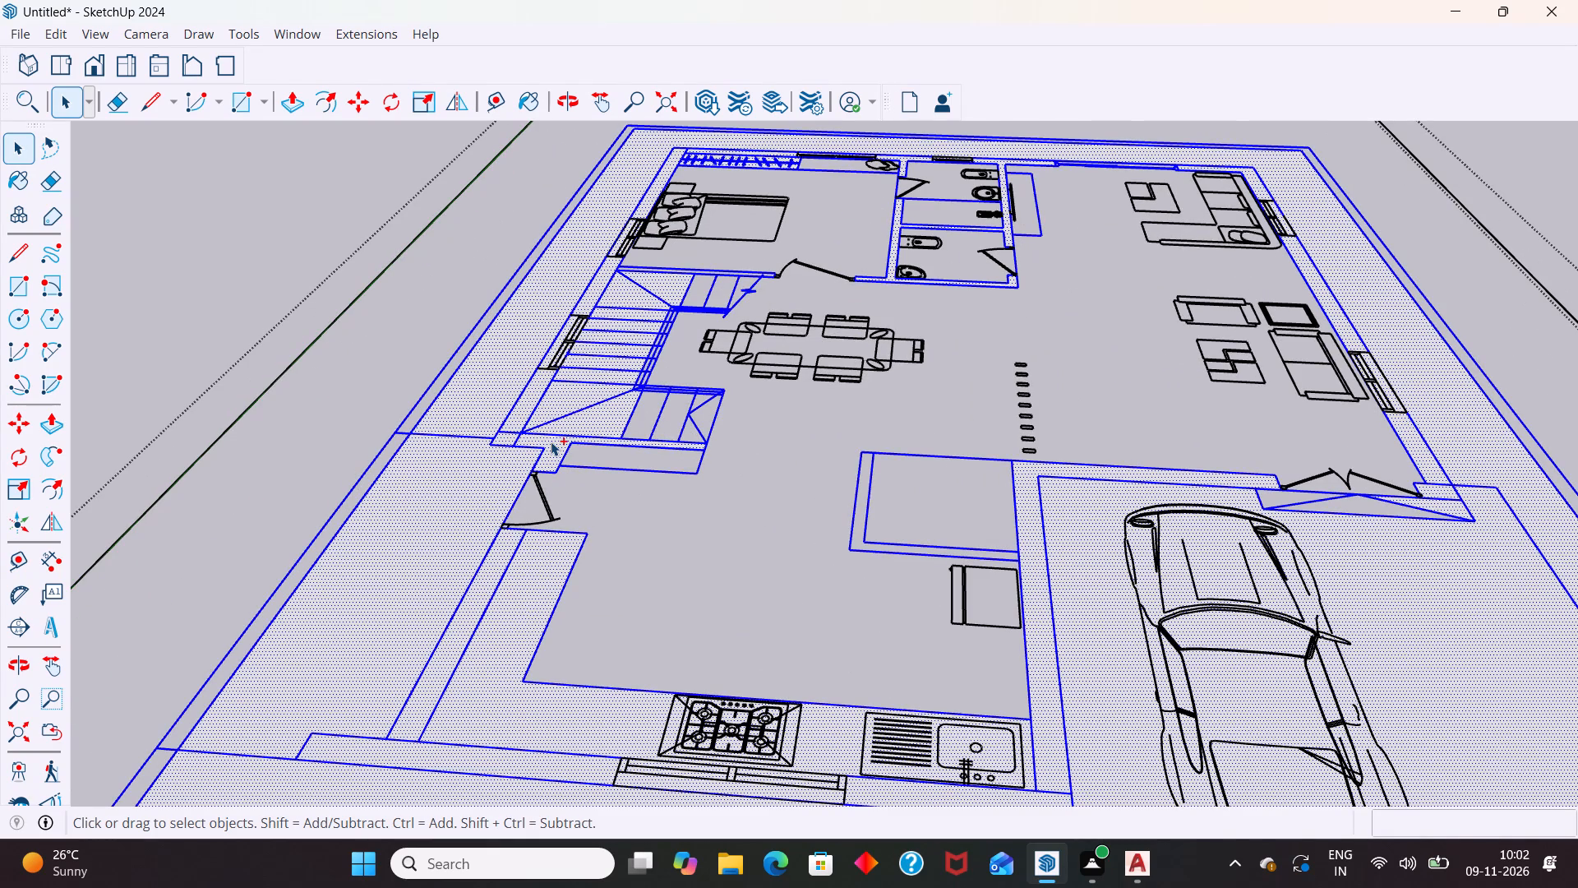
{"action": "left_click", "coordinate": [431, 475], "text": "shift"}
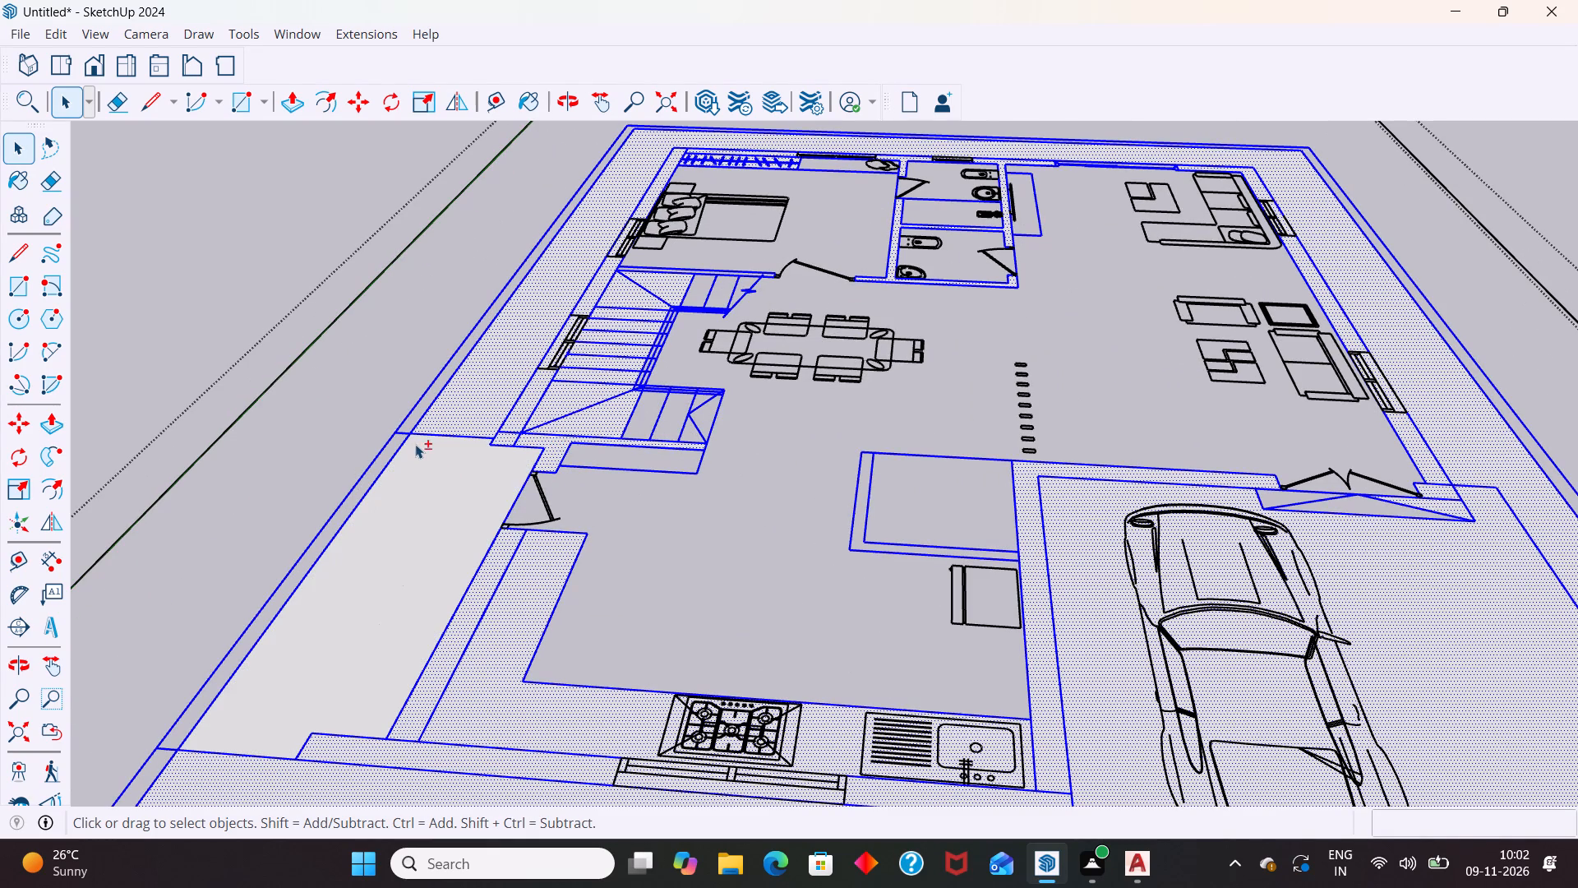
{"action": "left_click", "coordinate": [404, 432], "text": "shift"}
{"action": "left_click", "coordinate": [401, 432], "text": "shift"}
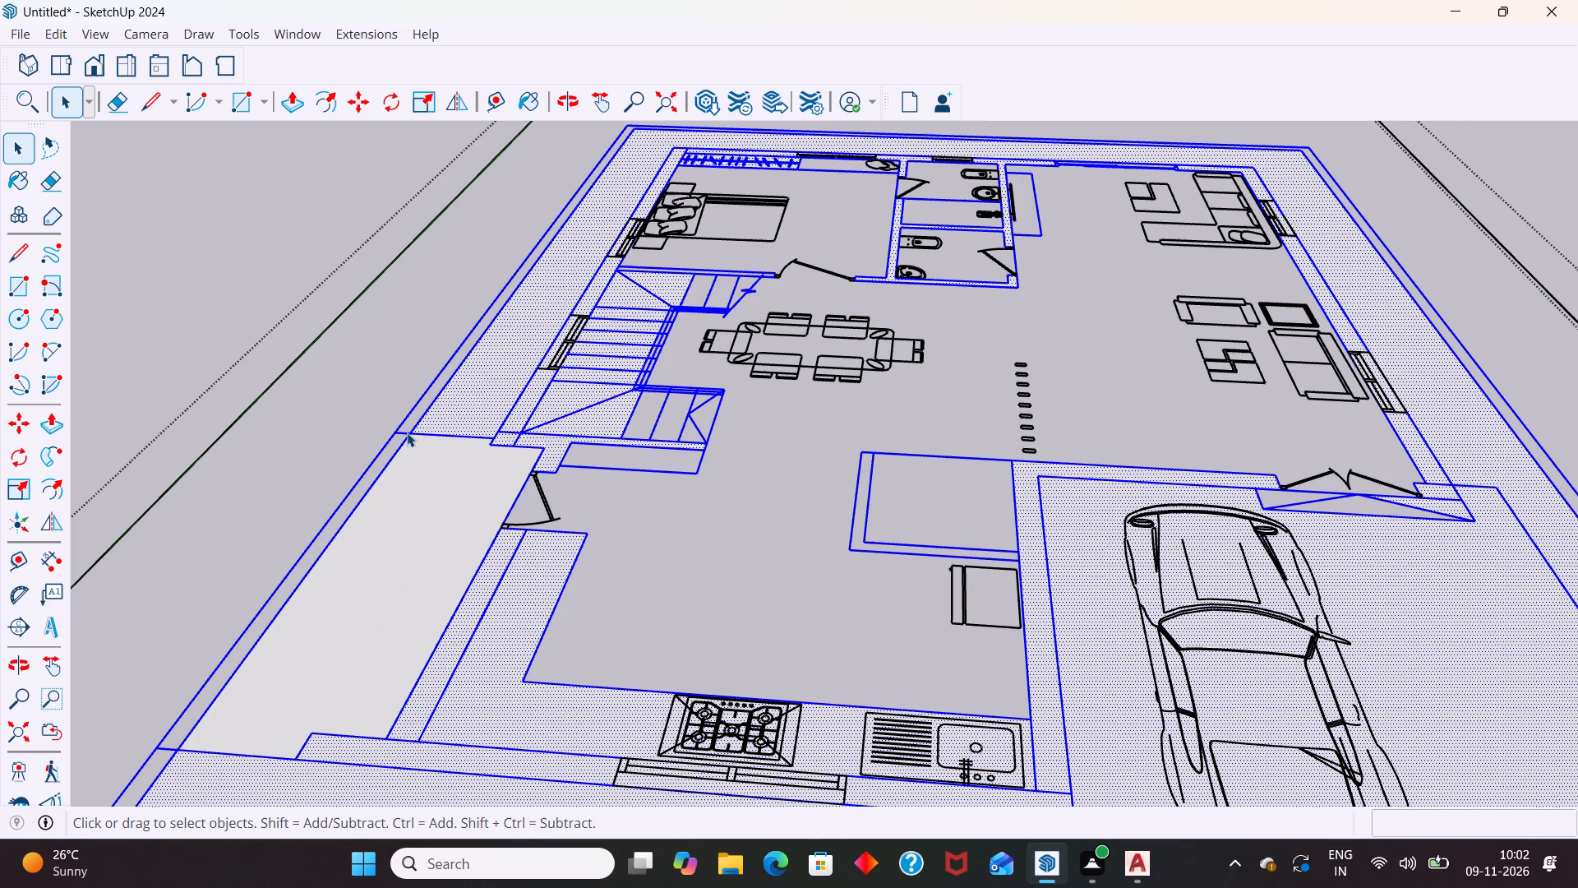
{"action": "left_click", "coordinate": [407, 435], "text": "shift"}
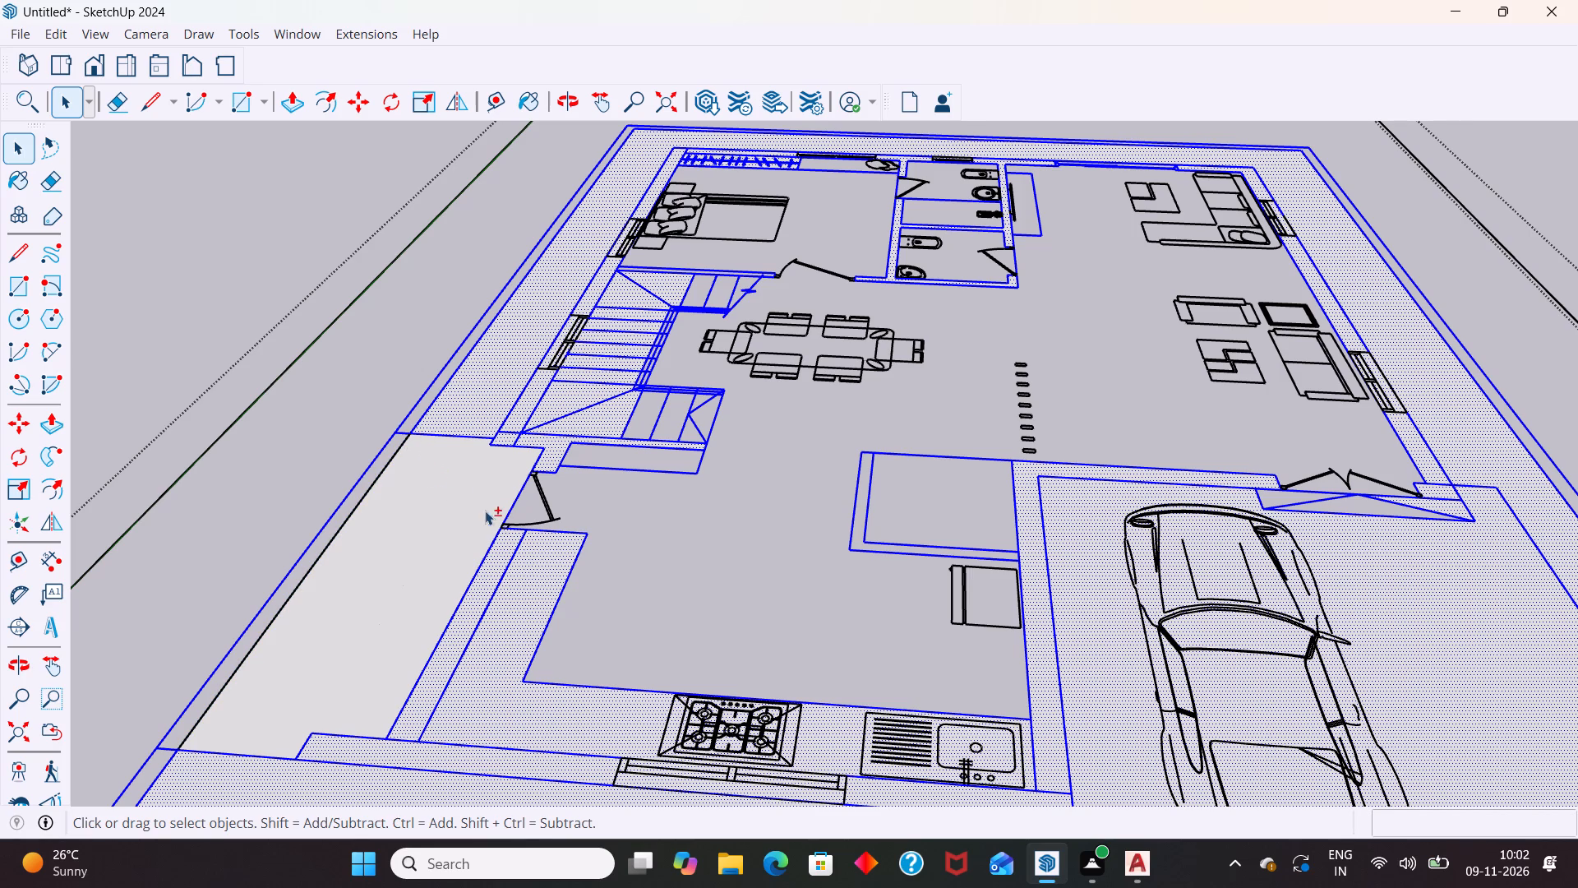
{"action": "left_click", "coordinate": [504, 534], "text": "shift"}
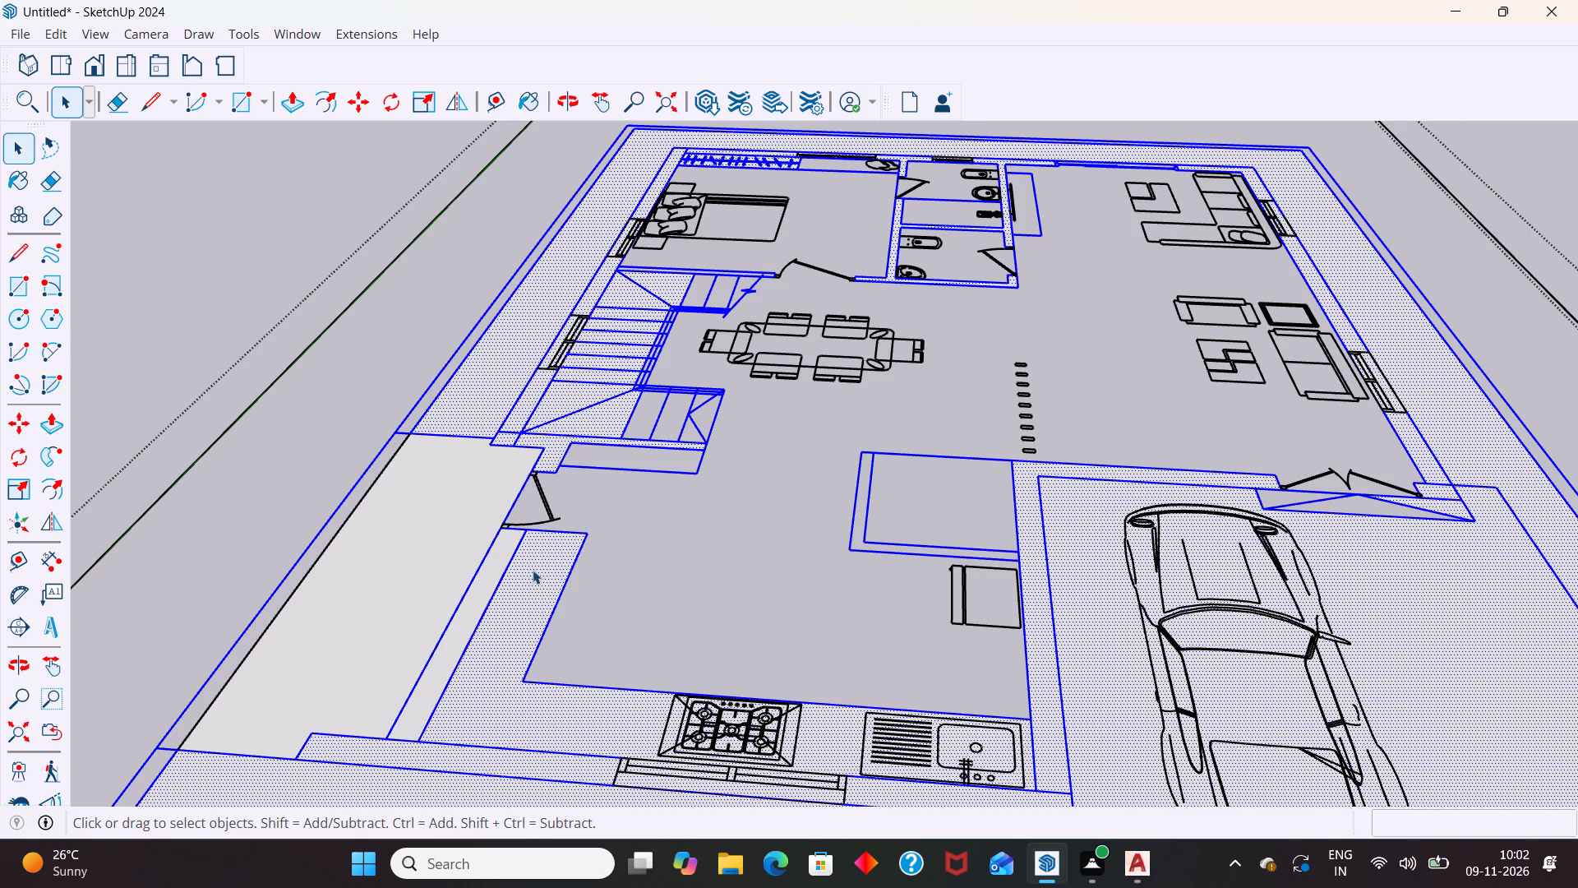
Start a new selection with the kitchen counter face, the foot-of-stairs wall with its edges, and the outer wall along the staircase and bedroom.
{"action": "left_click", "coordinate": [535, 571]}
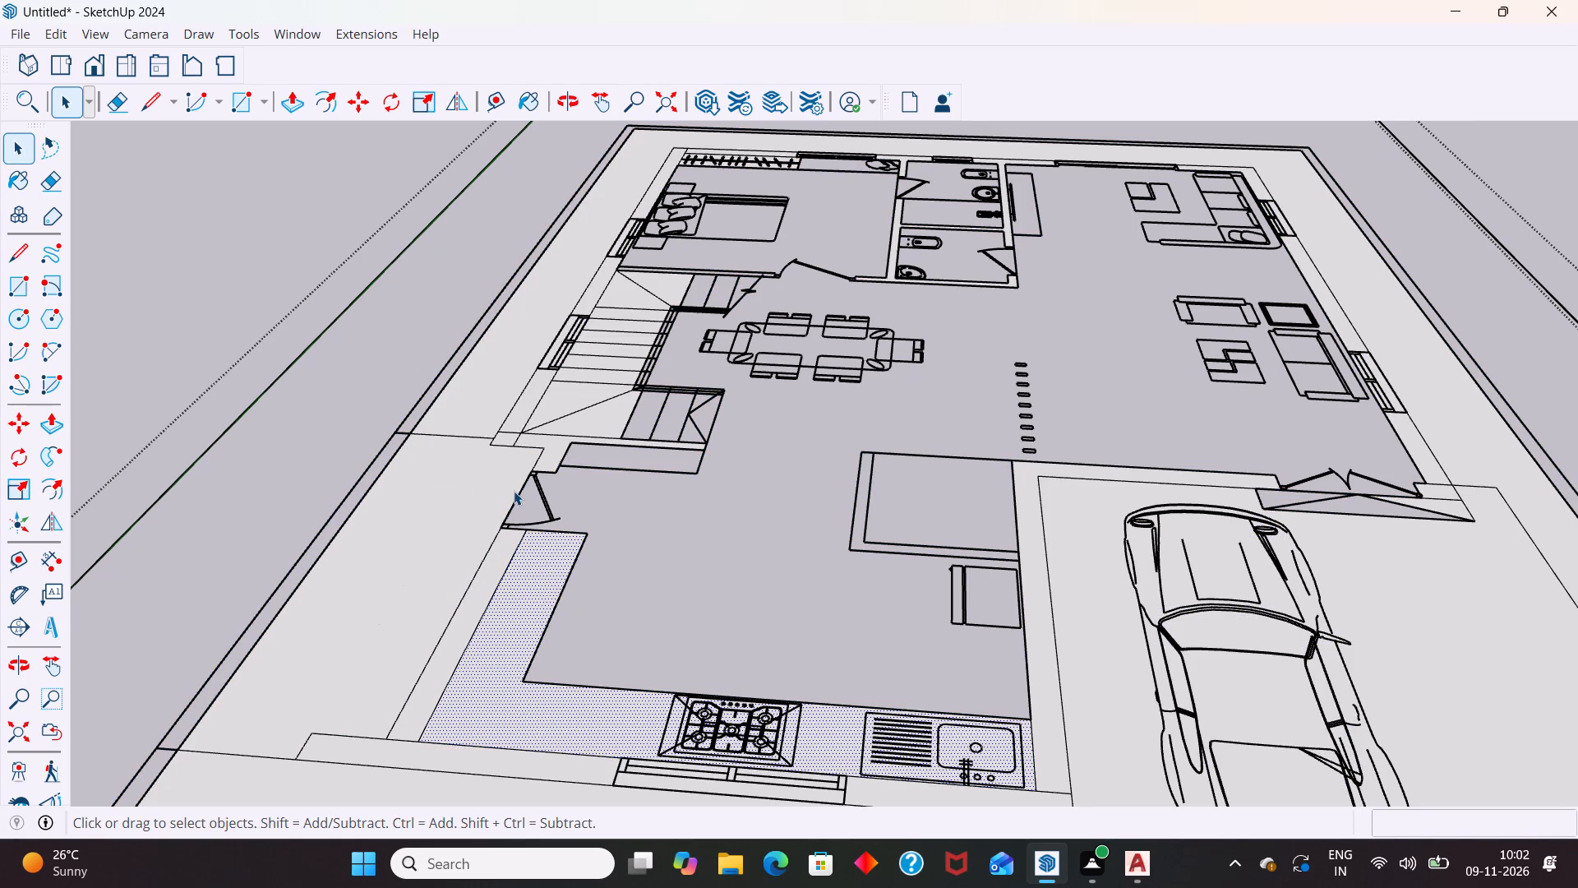
{"action": "double_click", "coordinate": [554, 453], "text": "ctrl"}
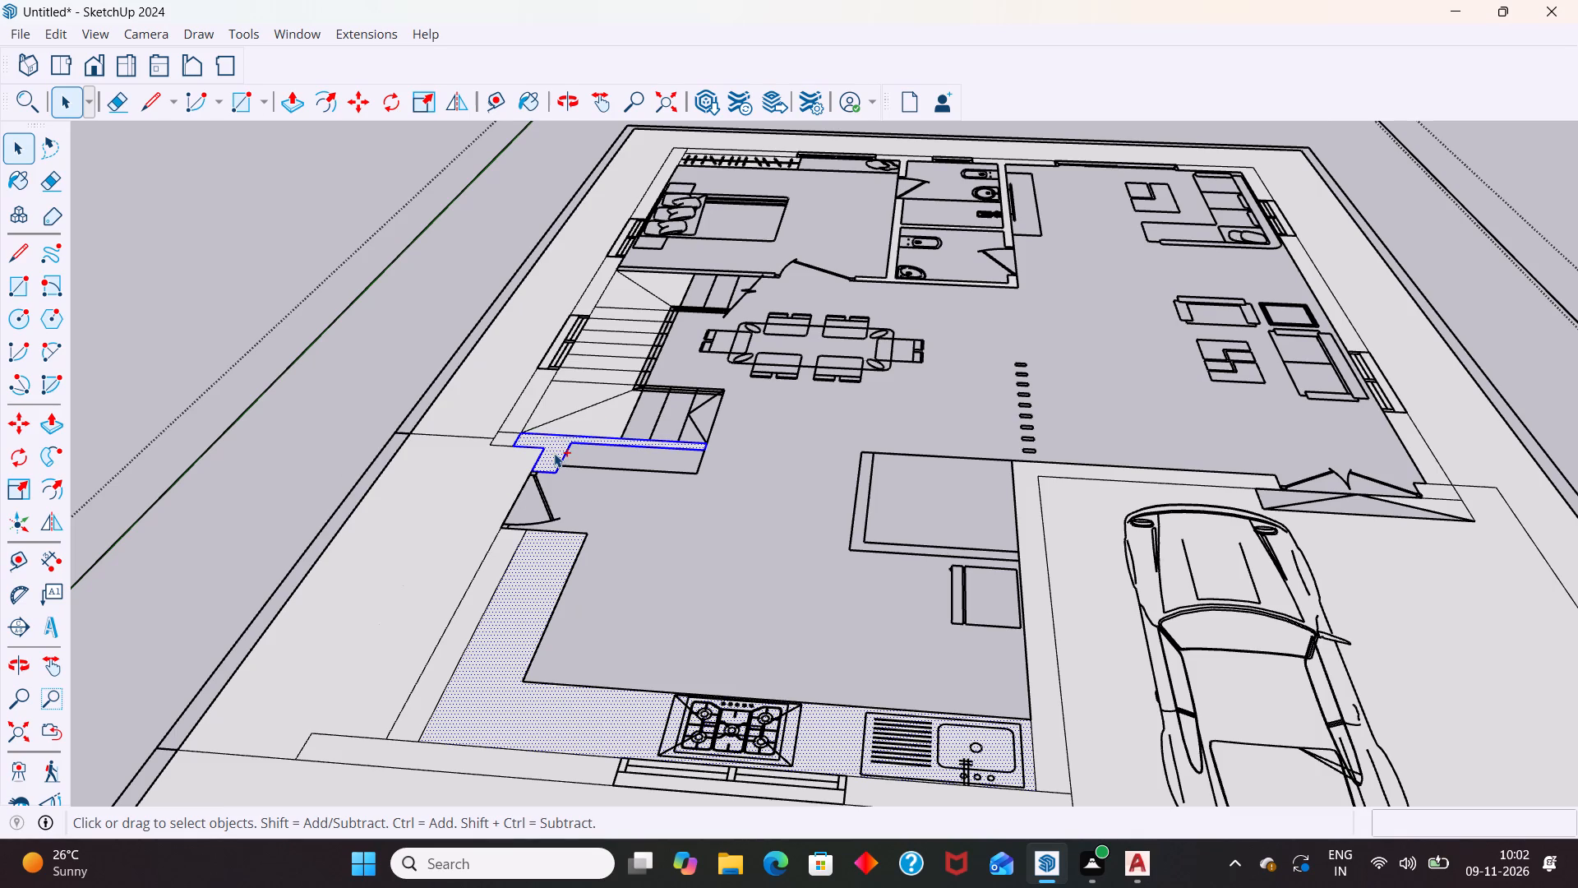
{"action": "left_click", "coordinate": [523, 405], "text": "ctrl"}
{"action": "left_click", "coordinate": [524, 405], "text": "ctrl"}
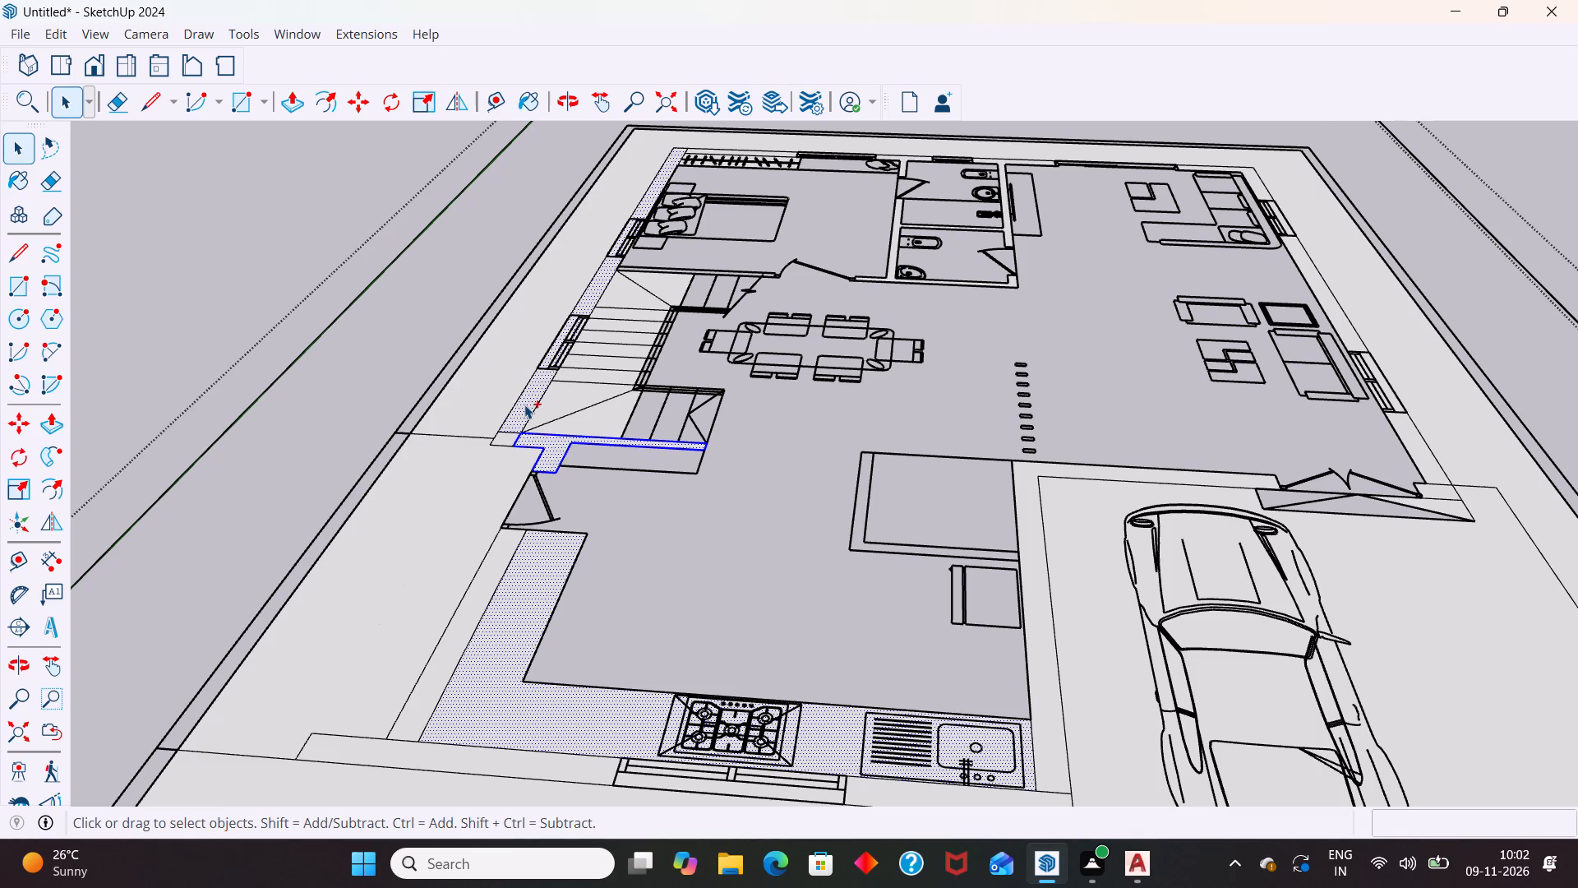
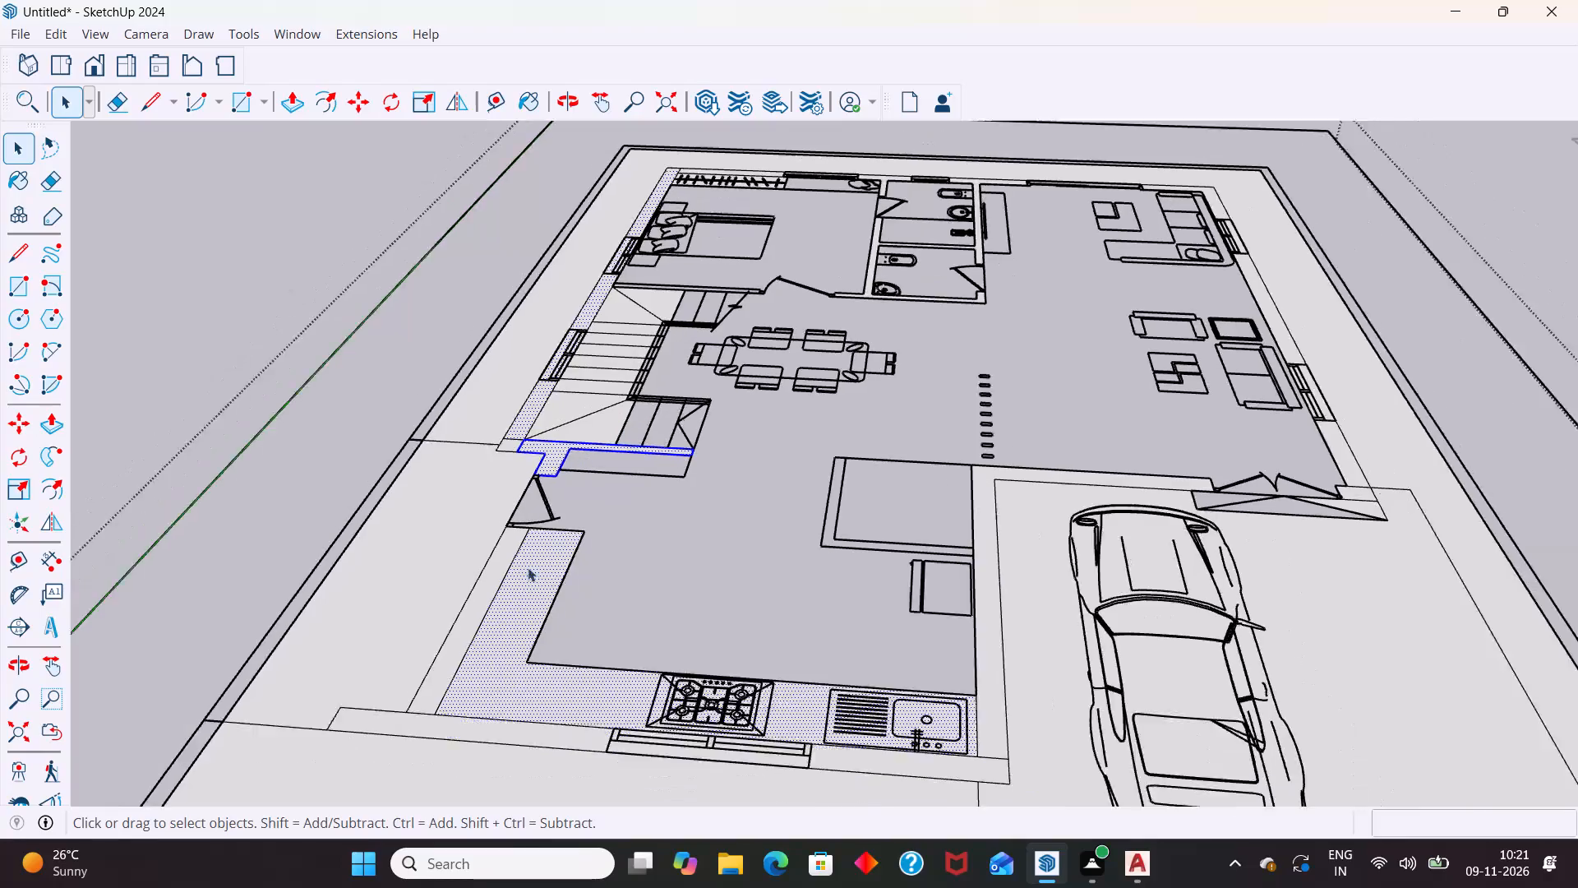
Add the bounding edges of the outer wall along the staircase and bedroom, plus the corner wall piece at the foot of the stairs, to the selection.
{"action": "scroll", "coordinate": [528, 567], "scroll_direction": "down", "scroll_amount": 4}
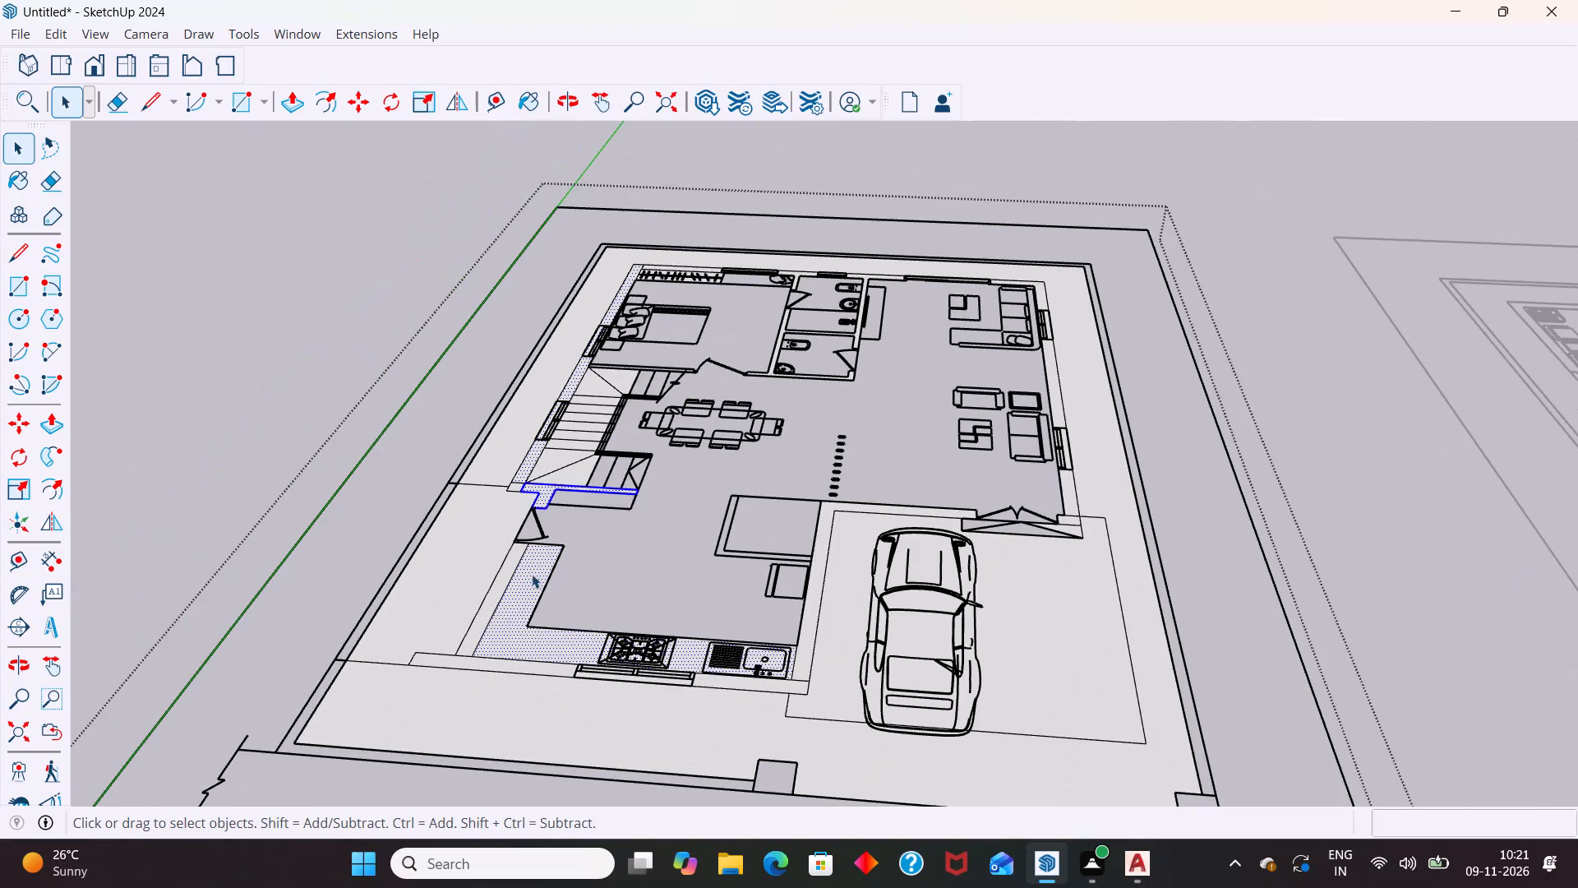
{"action": "scroll", "coordinate": [663, 371], "scroll_direction": "up", "scroll_amount": 6}
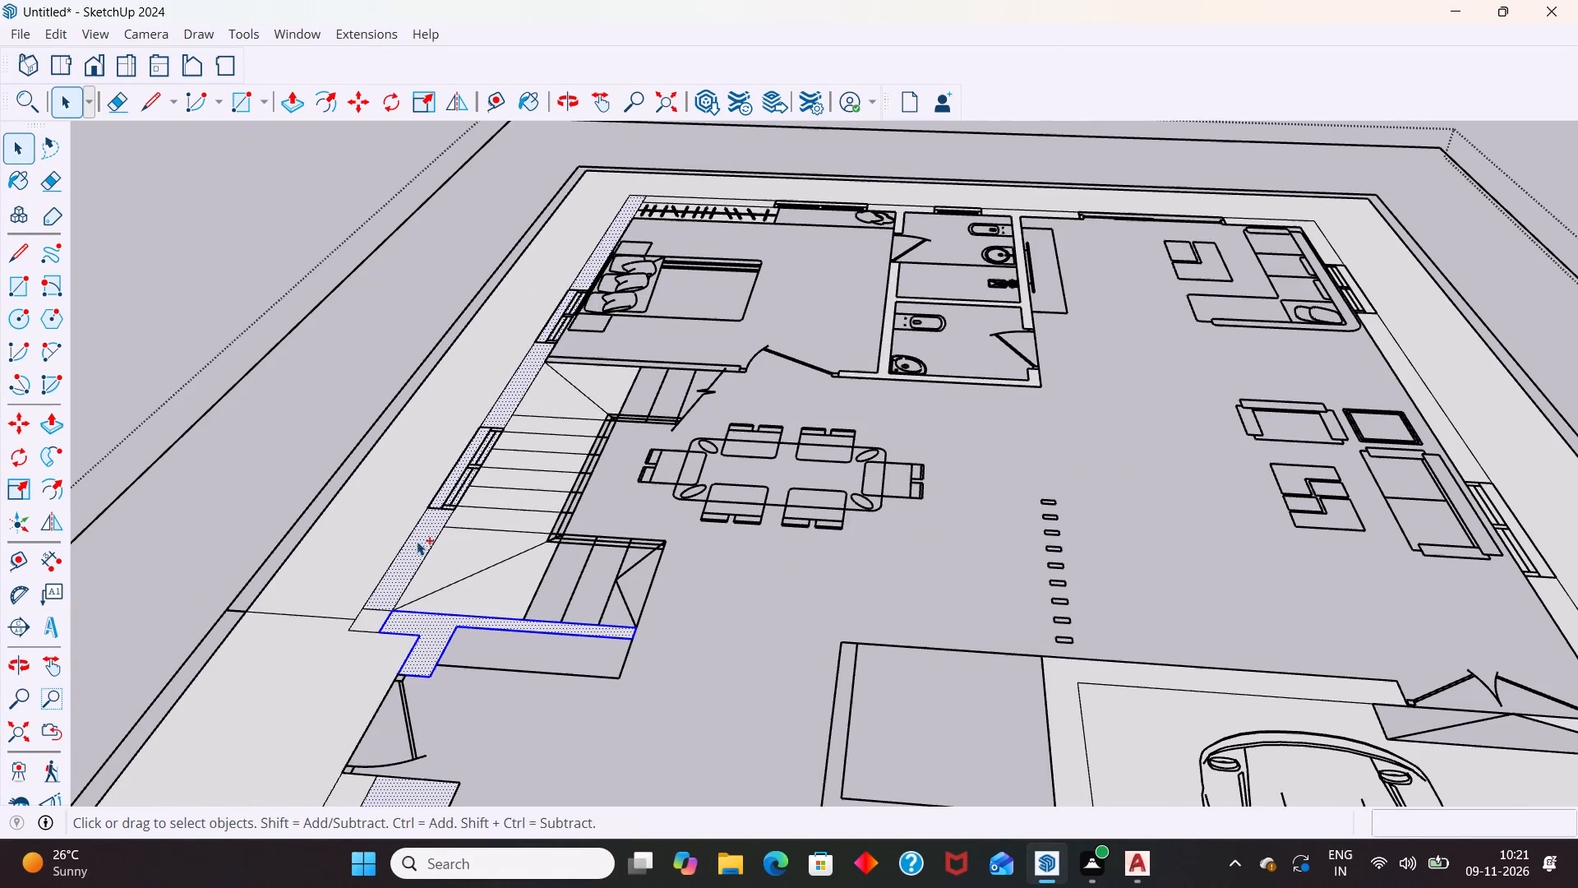
{"action": "double_click", "coordinate": [405, 561], "text": "ctrl"}
{"action": "double_click", "coordinate": [368, 614], "text": "ctrl"}
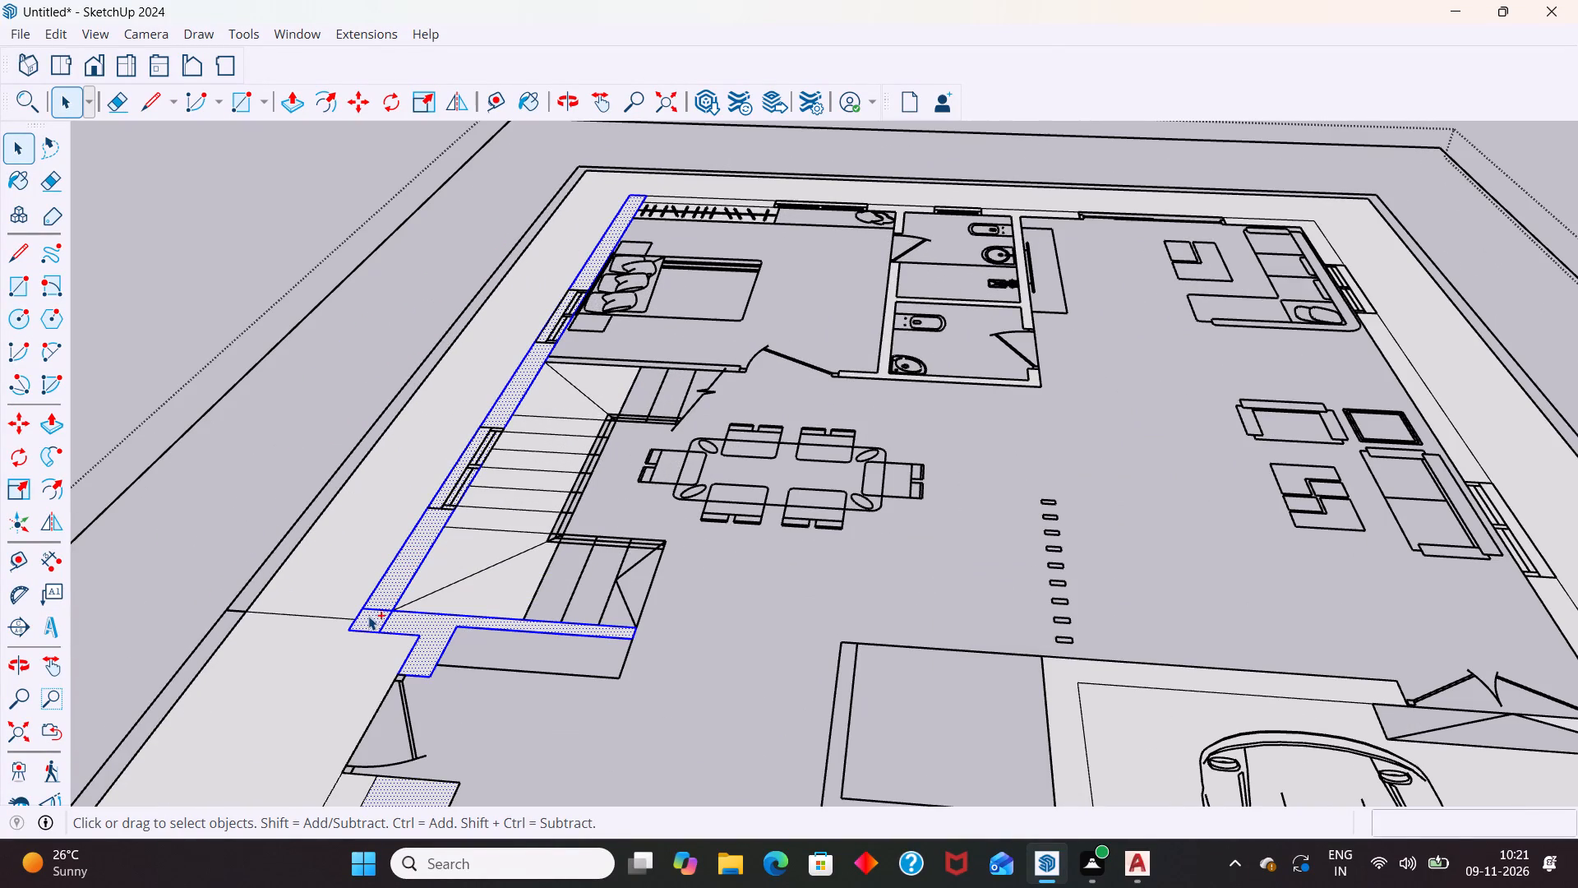
{"action": "scroll", "coordinate": [406, 549], "scroll_direction": "down", "scroll_amount": 4}
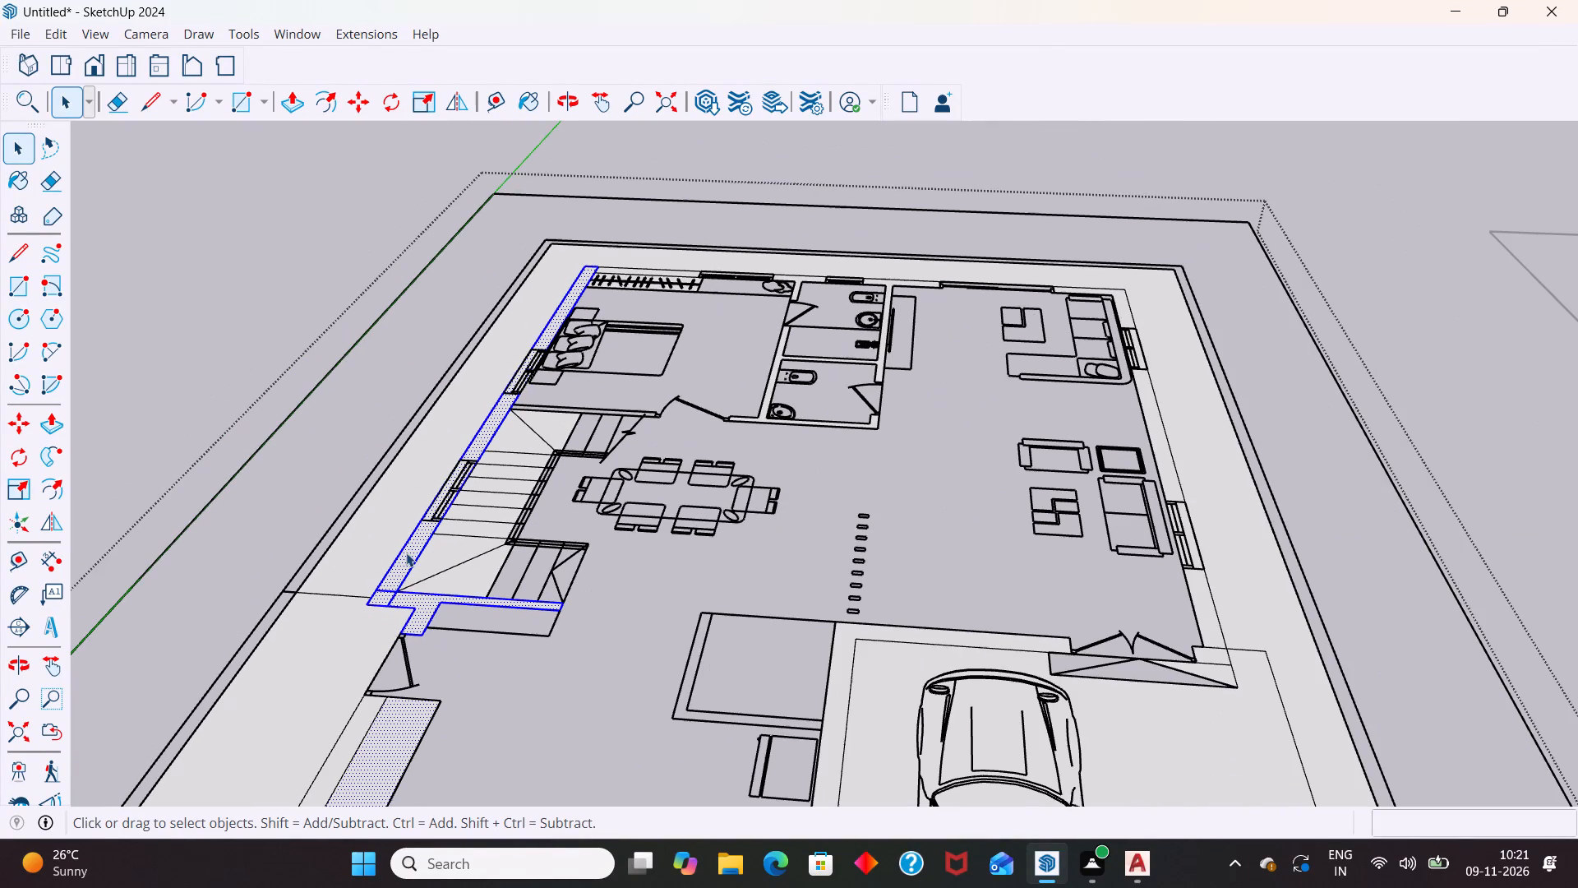
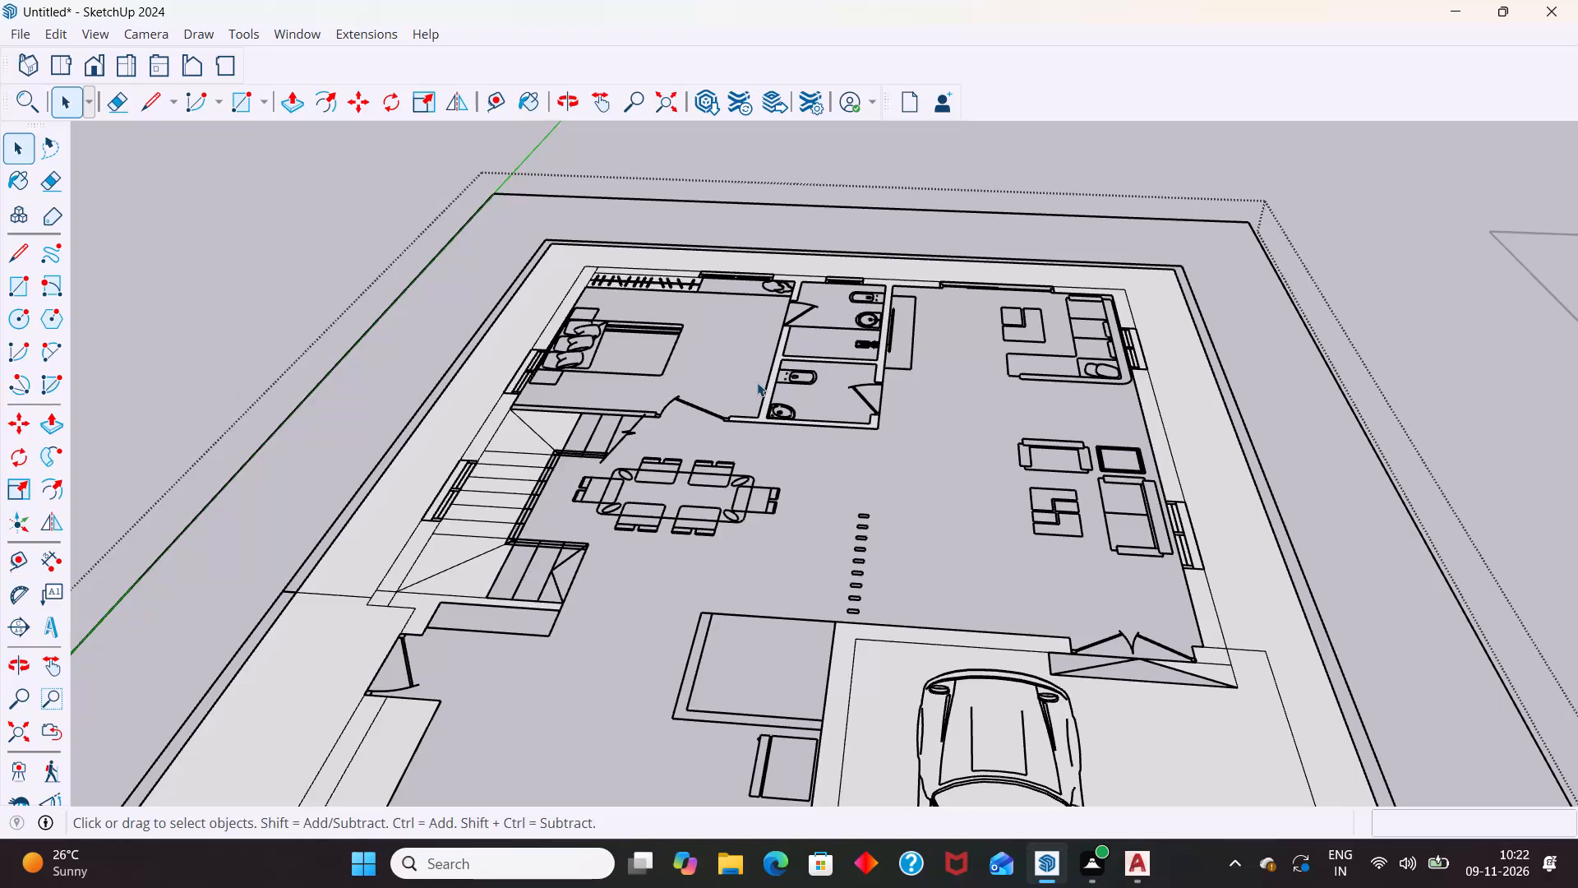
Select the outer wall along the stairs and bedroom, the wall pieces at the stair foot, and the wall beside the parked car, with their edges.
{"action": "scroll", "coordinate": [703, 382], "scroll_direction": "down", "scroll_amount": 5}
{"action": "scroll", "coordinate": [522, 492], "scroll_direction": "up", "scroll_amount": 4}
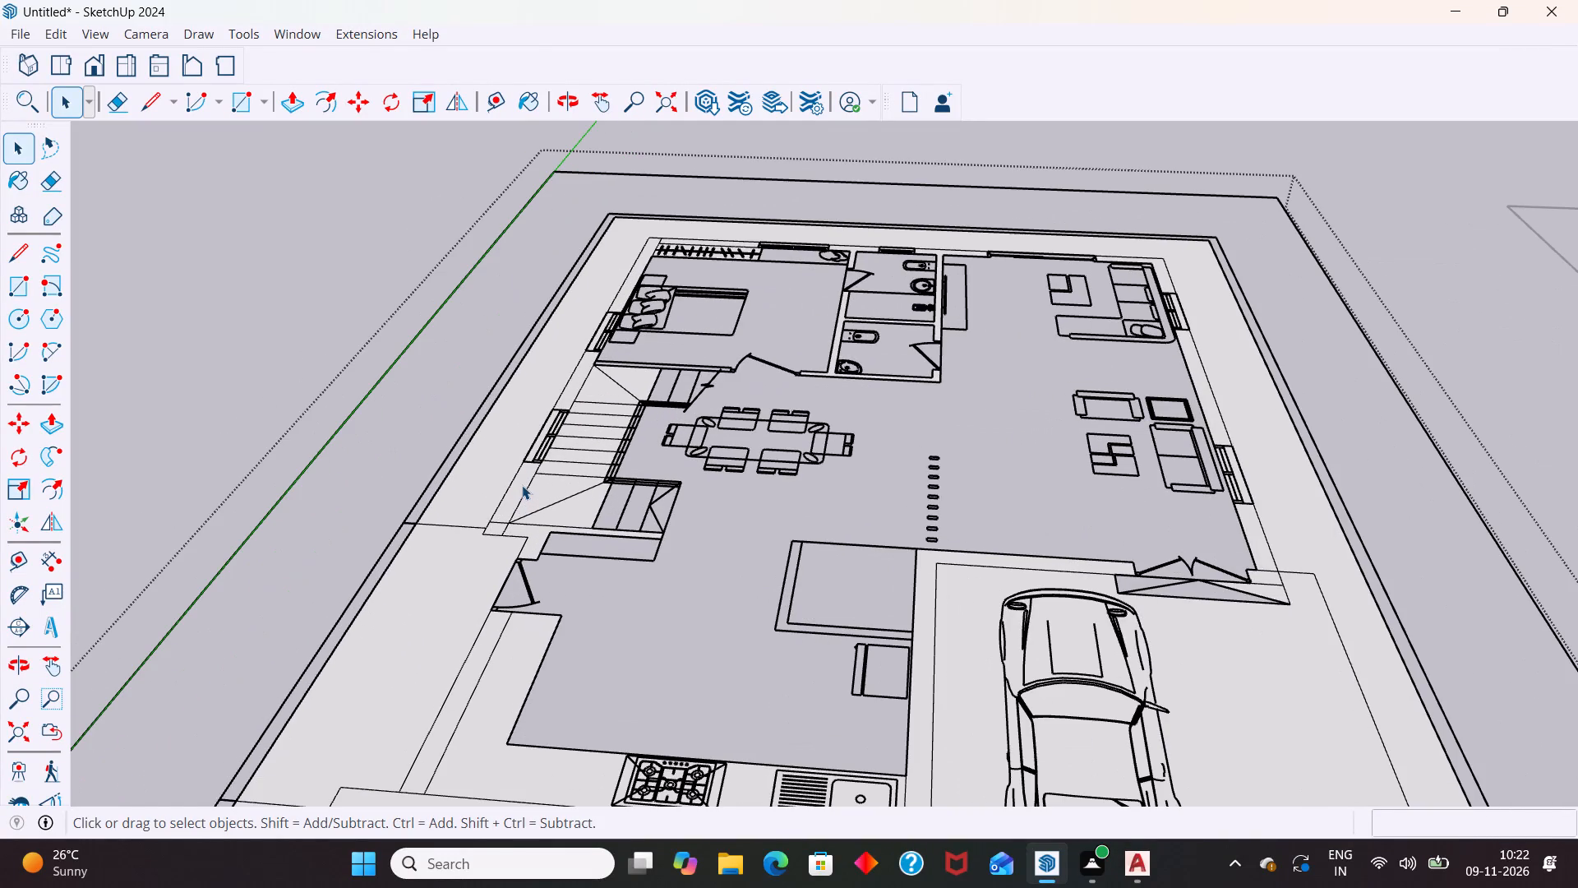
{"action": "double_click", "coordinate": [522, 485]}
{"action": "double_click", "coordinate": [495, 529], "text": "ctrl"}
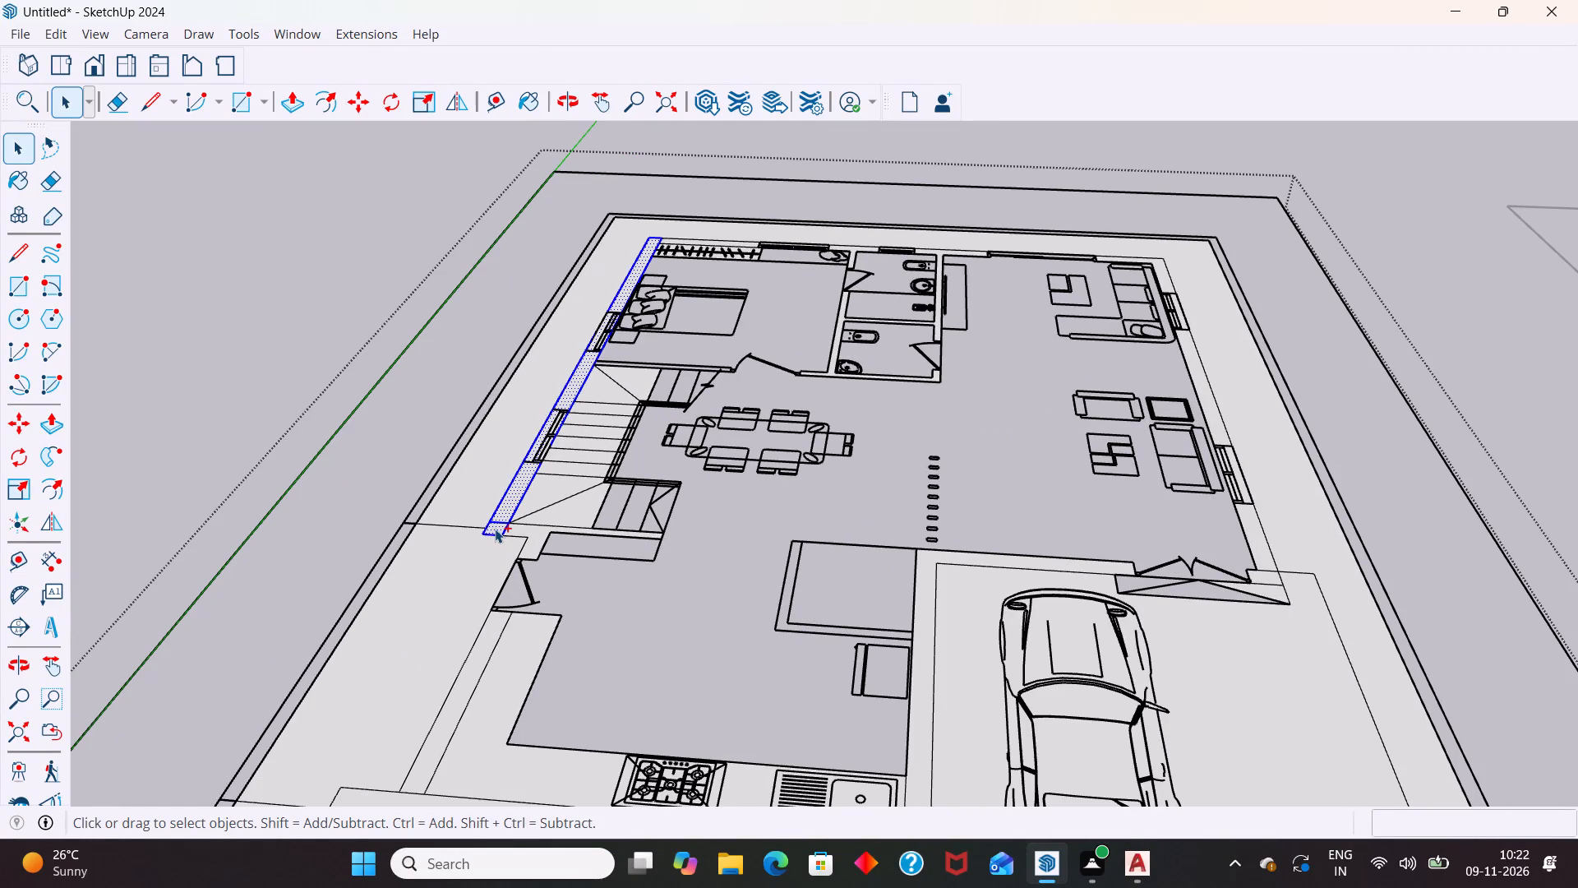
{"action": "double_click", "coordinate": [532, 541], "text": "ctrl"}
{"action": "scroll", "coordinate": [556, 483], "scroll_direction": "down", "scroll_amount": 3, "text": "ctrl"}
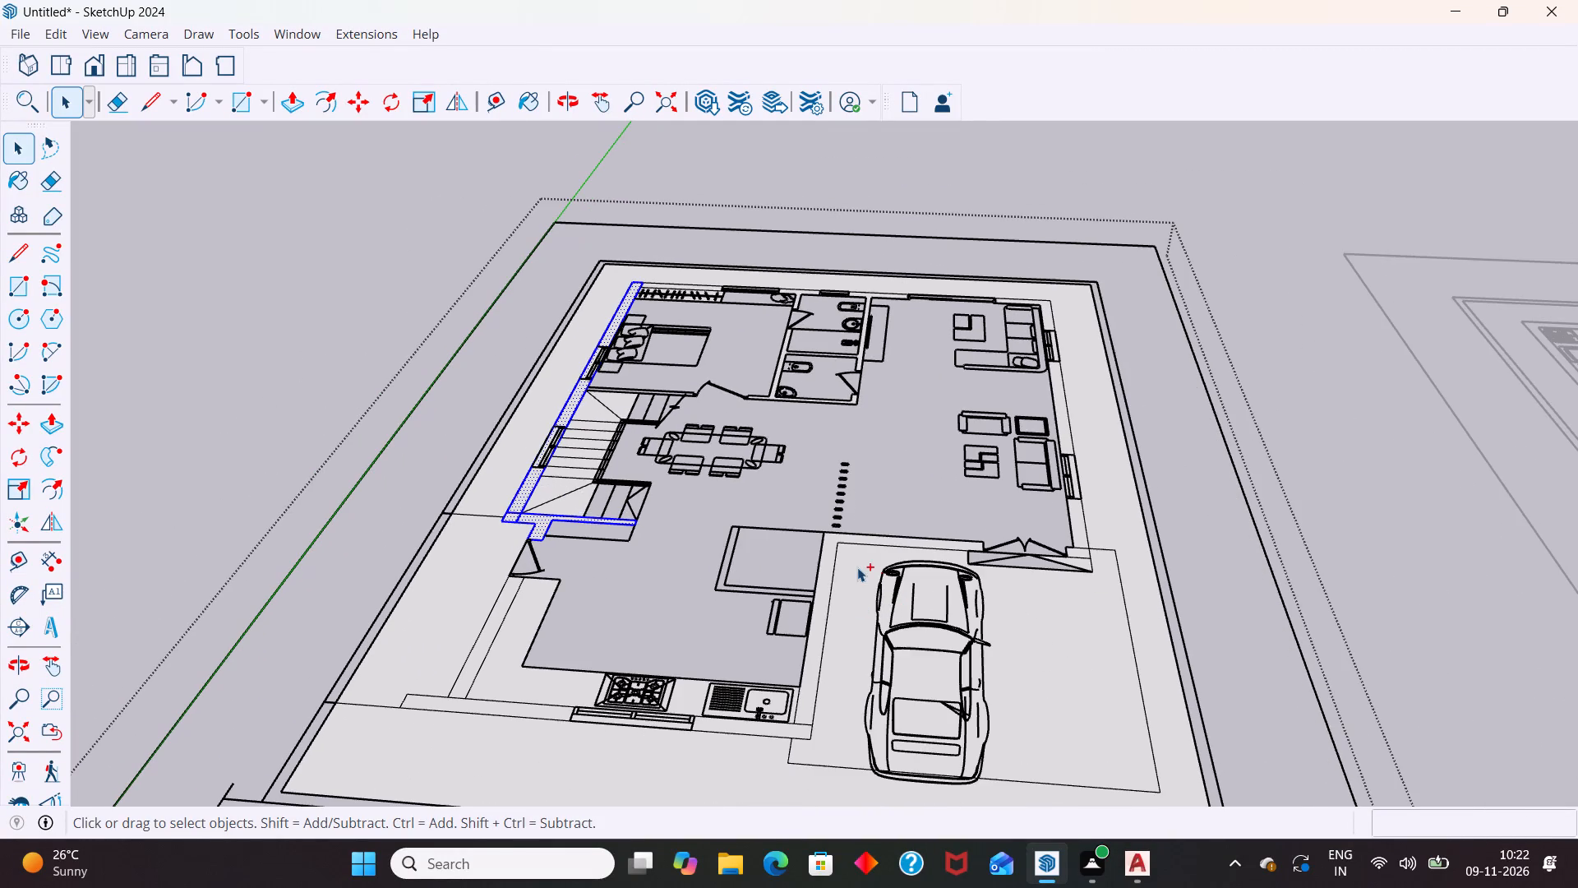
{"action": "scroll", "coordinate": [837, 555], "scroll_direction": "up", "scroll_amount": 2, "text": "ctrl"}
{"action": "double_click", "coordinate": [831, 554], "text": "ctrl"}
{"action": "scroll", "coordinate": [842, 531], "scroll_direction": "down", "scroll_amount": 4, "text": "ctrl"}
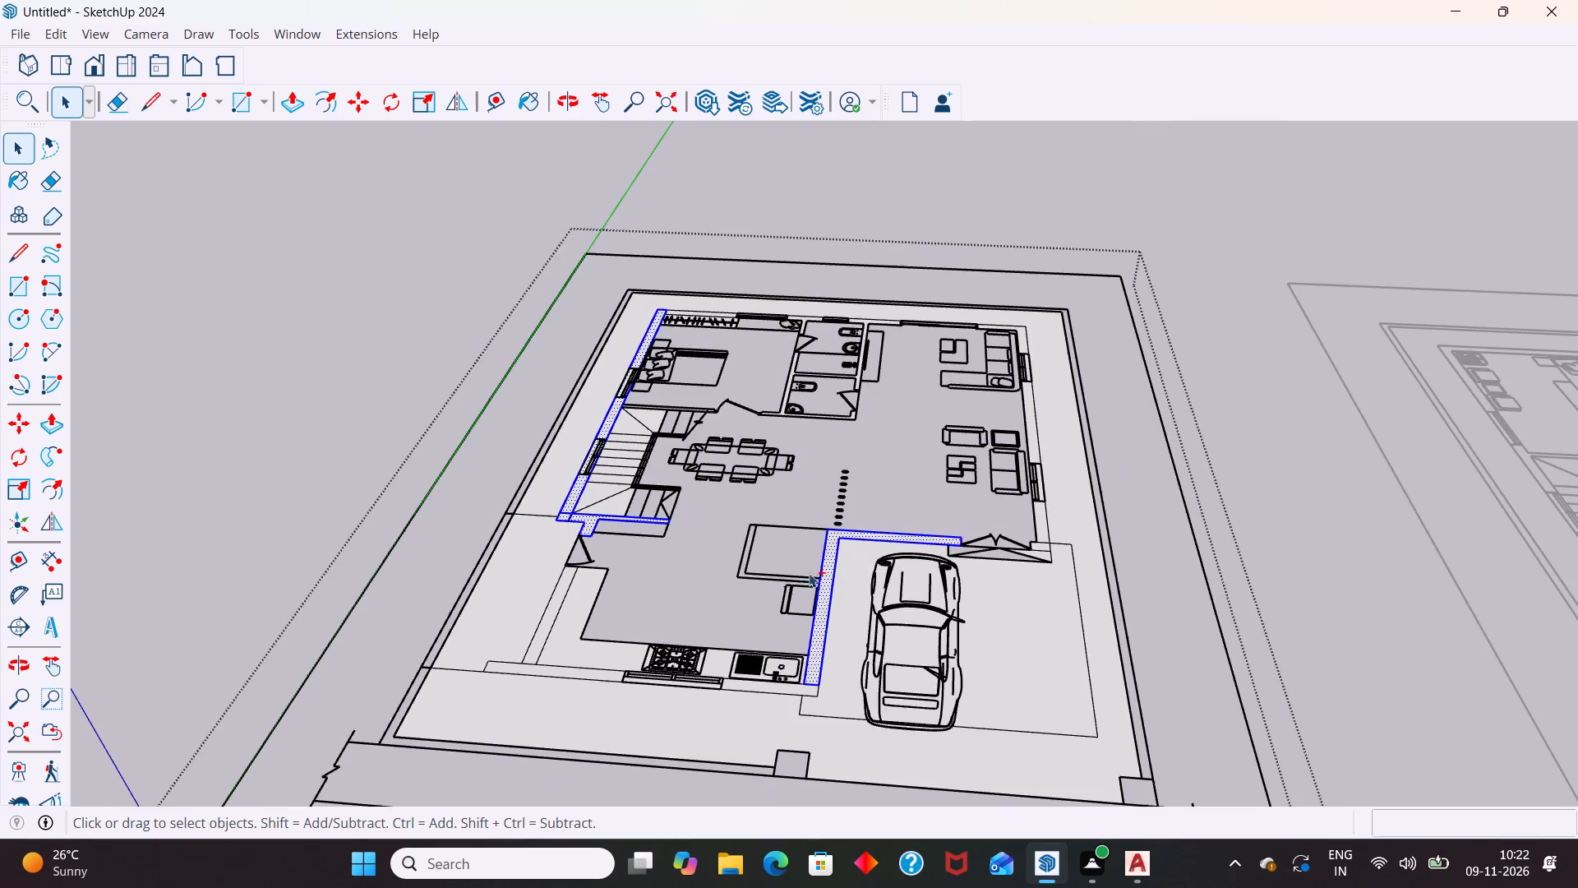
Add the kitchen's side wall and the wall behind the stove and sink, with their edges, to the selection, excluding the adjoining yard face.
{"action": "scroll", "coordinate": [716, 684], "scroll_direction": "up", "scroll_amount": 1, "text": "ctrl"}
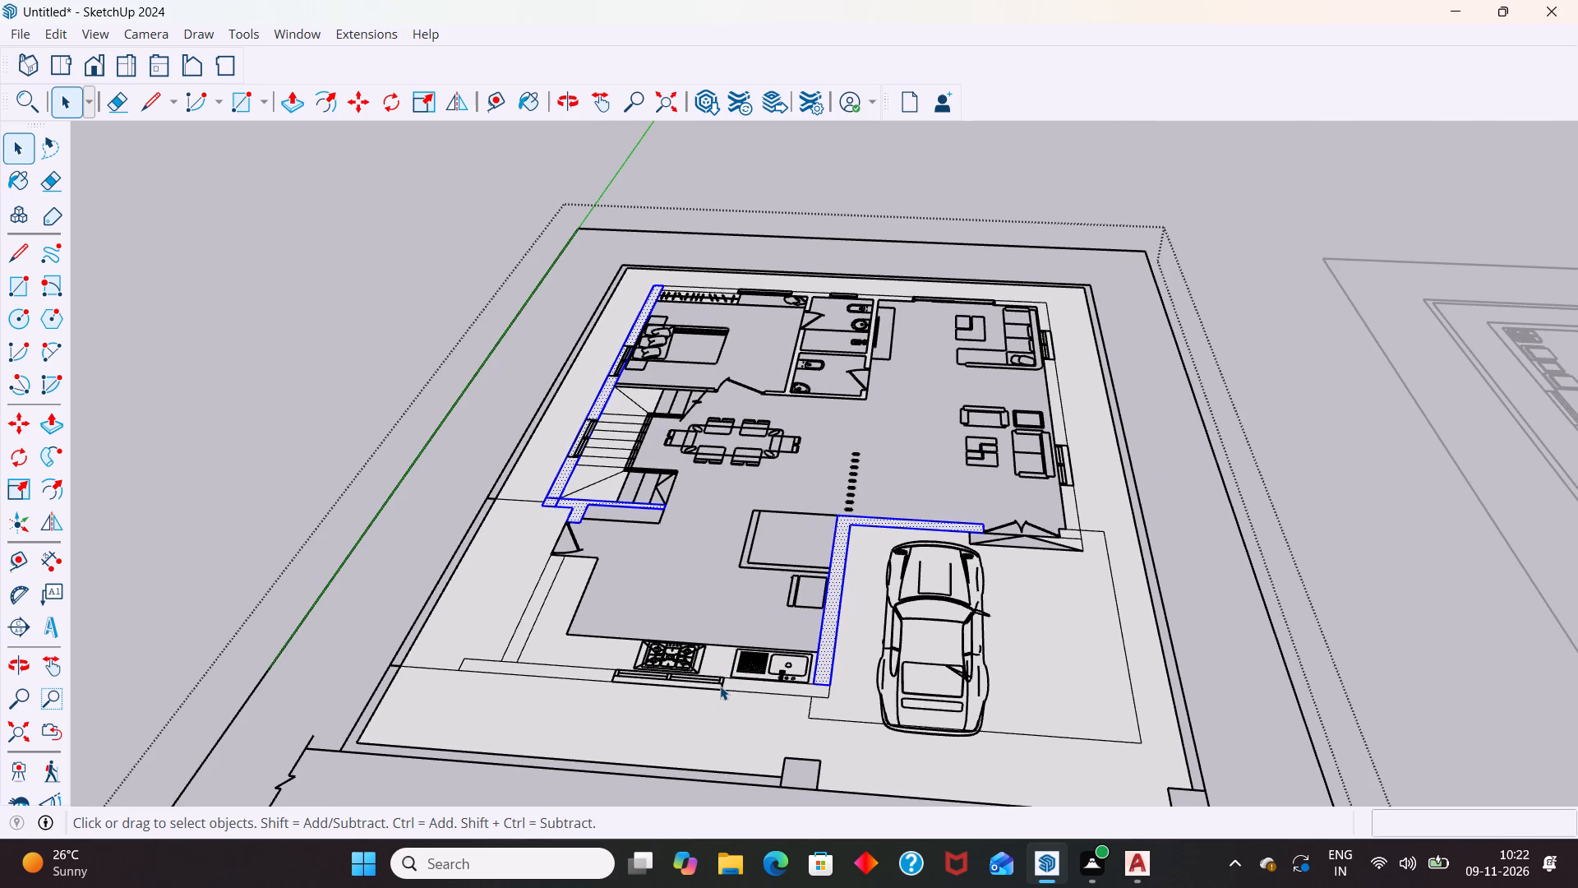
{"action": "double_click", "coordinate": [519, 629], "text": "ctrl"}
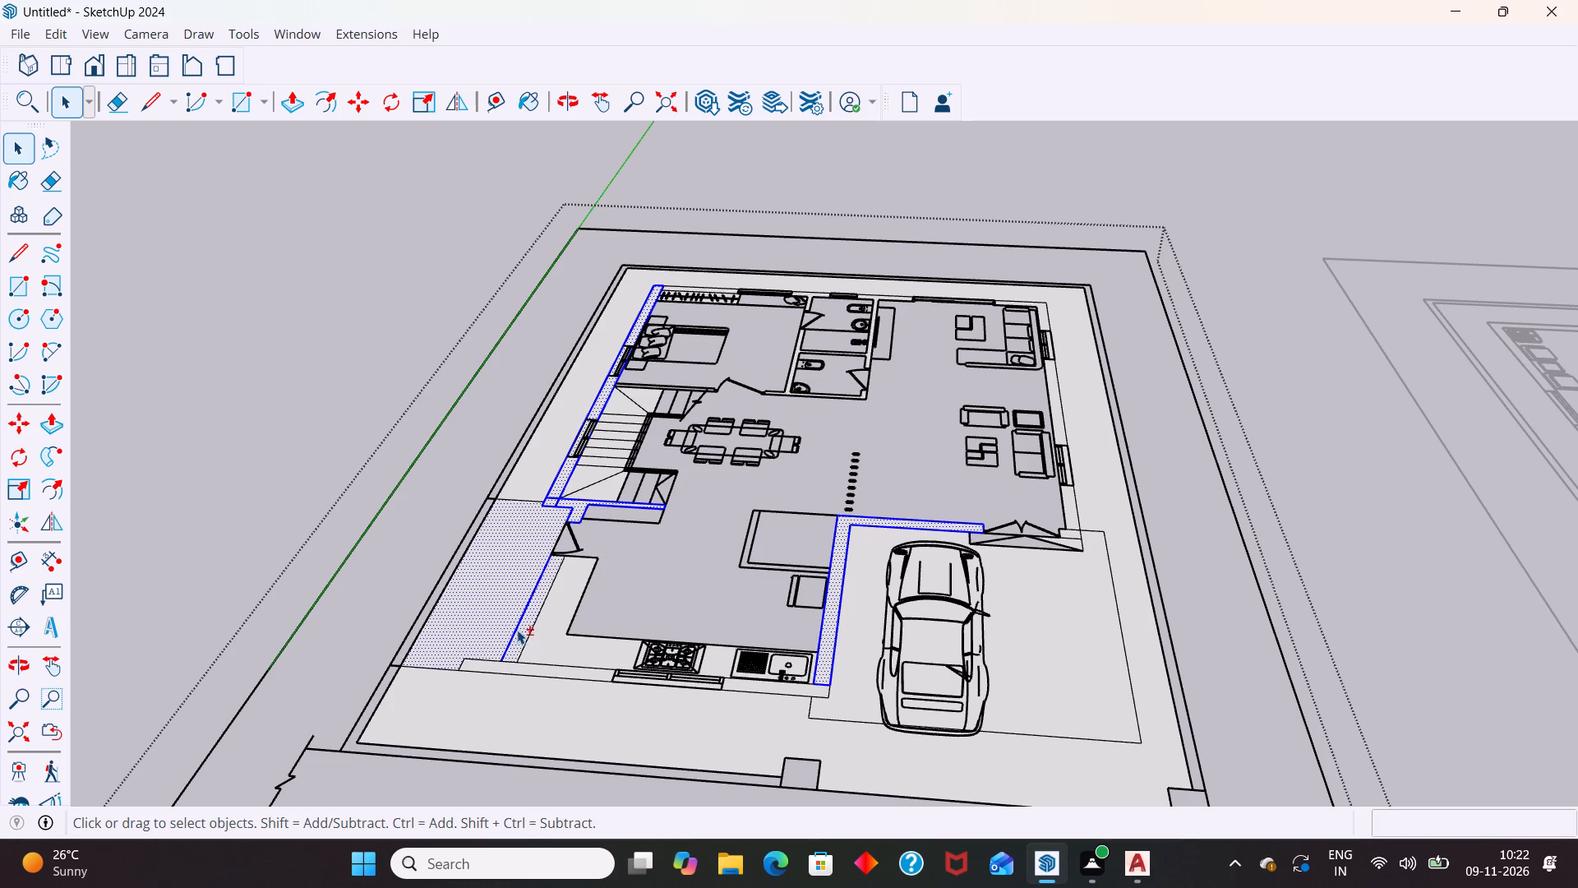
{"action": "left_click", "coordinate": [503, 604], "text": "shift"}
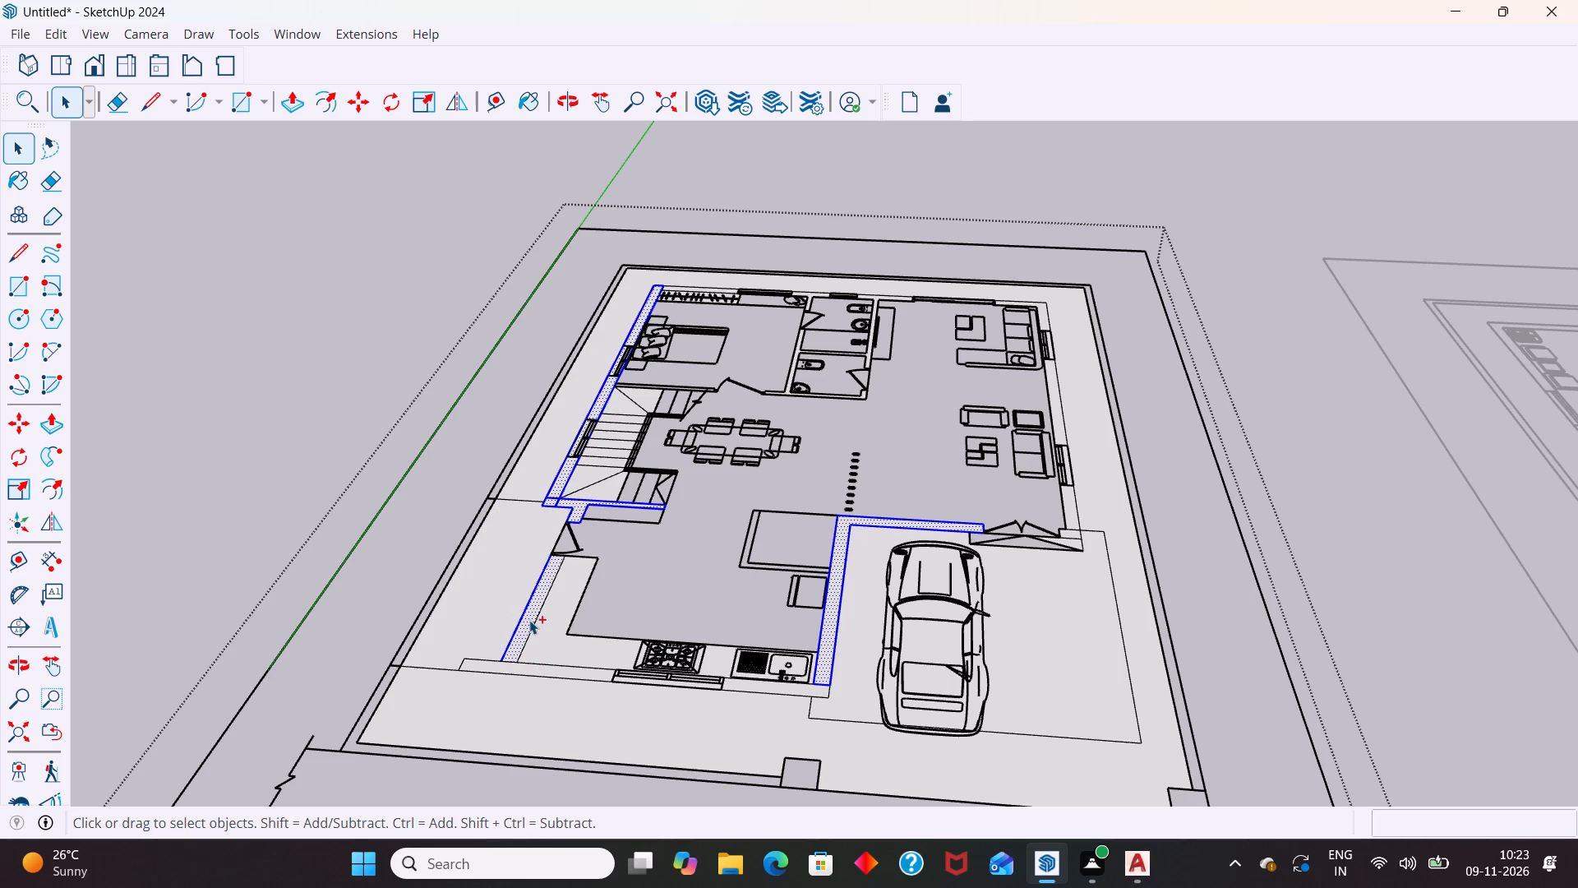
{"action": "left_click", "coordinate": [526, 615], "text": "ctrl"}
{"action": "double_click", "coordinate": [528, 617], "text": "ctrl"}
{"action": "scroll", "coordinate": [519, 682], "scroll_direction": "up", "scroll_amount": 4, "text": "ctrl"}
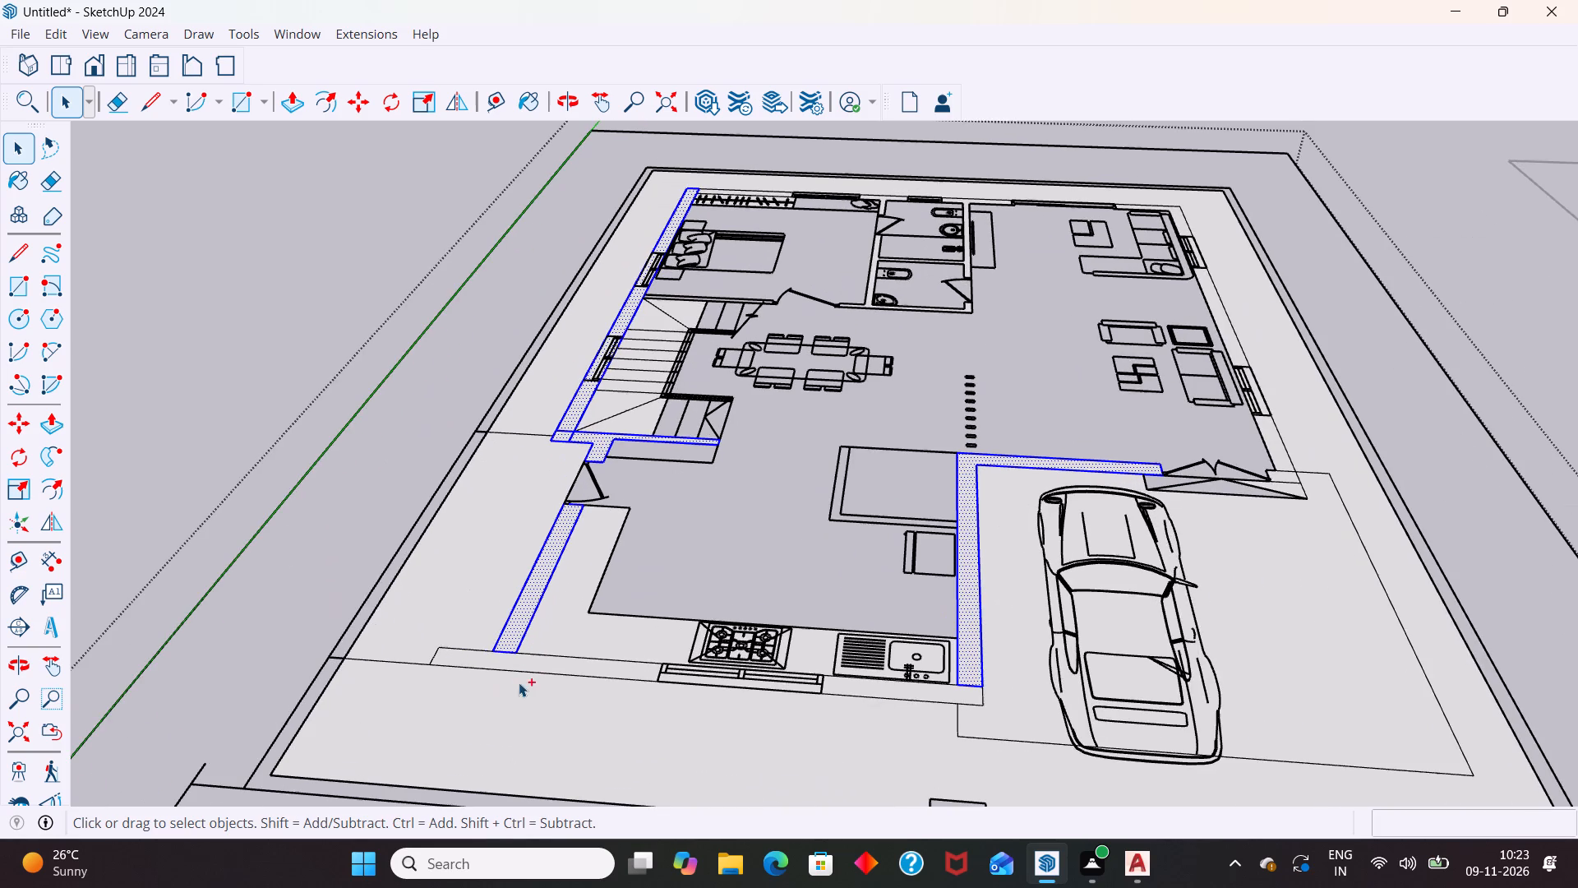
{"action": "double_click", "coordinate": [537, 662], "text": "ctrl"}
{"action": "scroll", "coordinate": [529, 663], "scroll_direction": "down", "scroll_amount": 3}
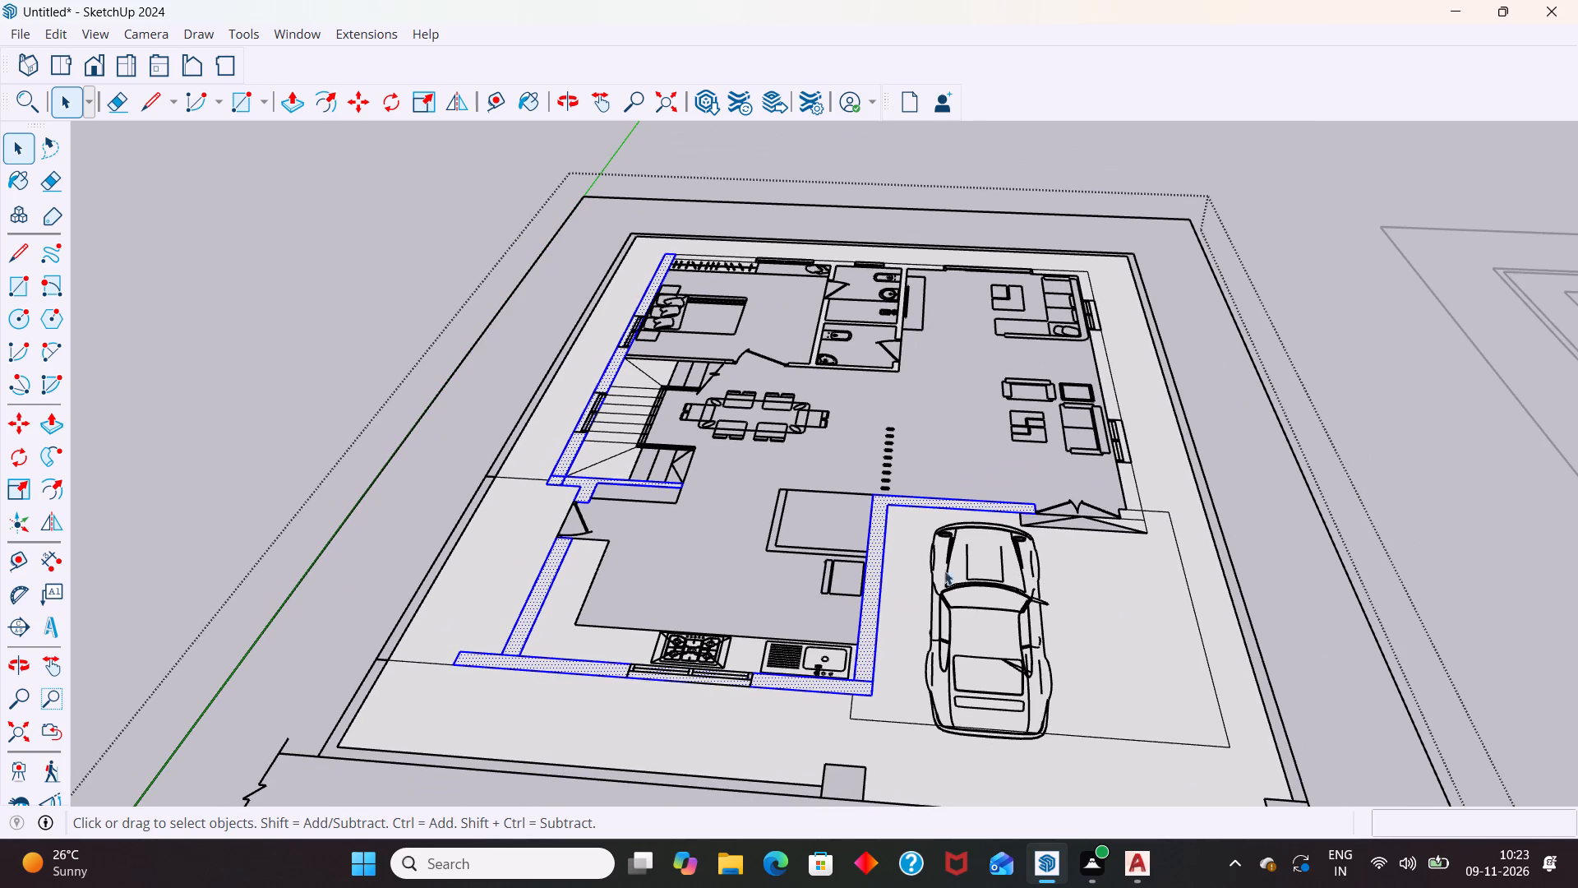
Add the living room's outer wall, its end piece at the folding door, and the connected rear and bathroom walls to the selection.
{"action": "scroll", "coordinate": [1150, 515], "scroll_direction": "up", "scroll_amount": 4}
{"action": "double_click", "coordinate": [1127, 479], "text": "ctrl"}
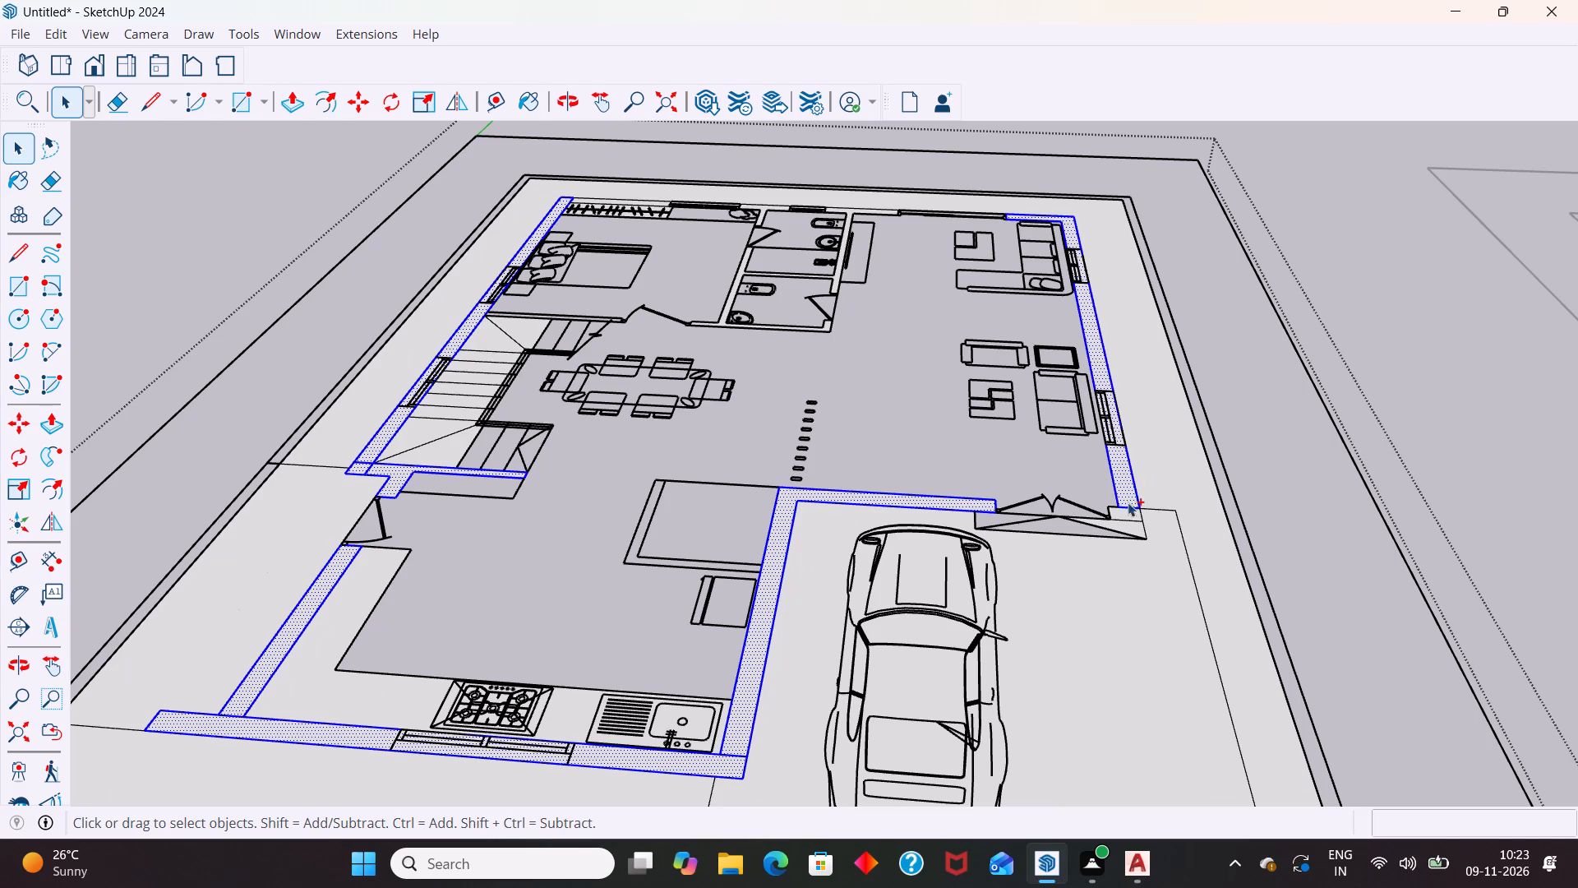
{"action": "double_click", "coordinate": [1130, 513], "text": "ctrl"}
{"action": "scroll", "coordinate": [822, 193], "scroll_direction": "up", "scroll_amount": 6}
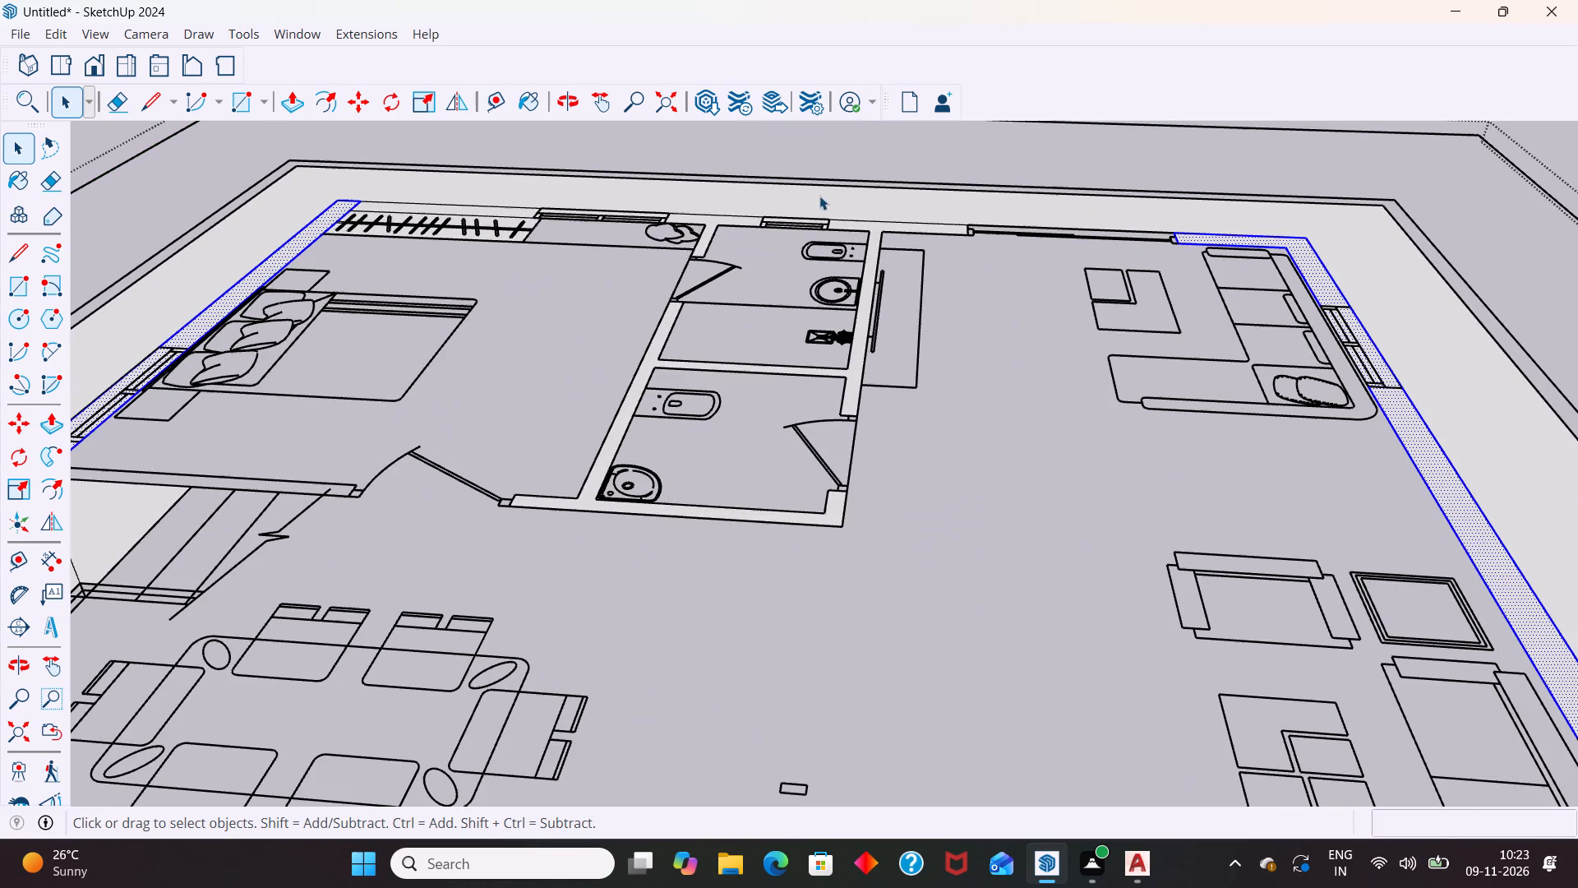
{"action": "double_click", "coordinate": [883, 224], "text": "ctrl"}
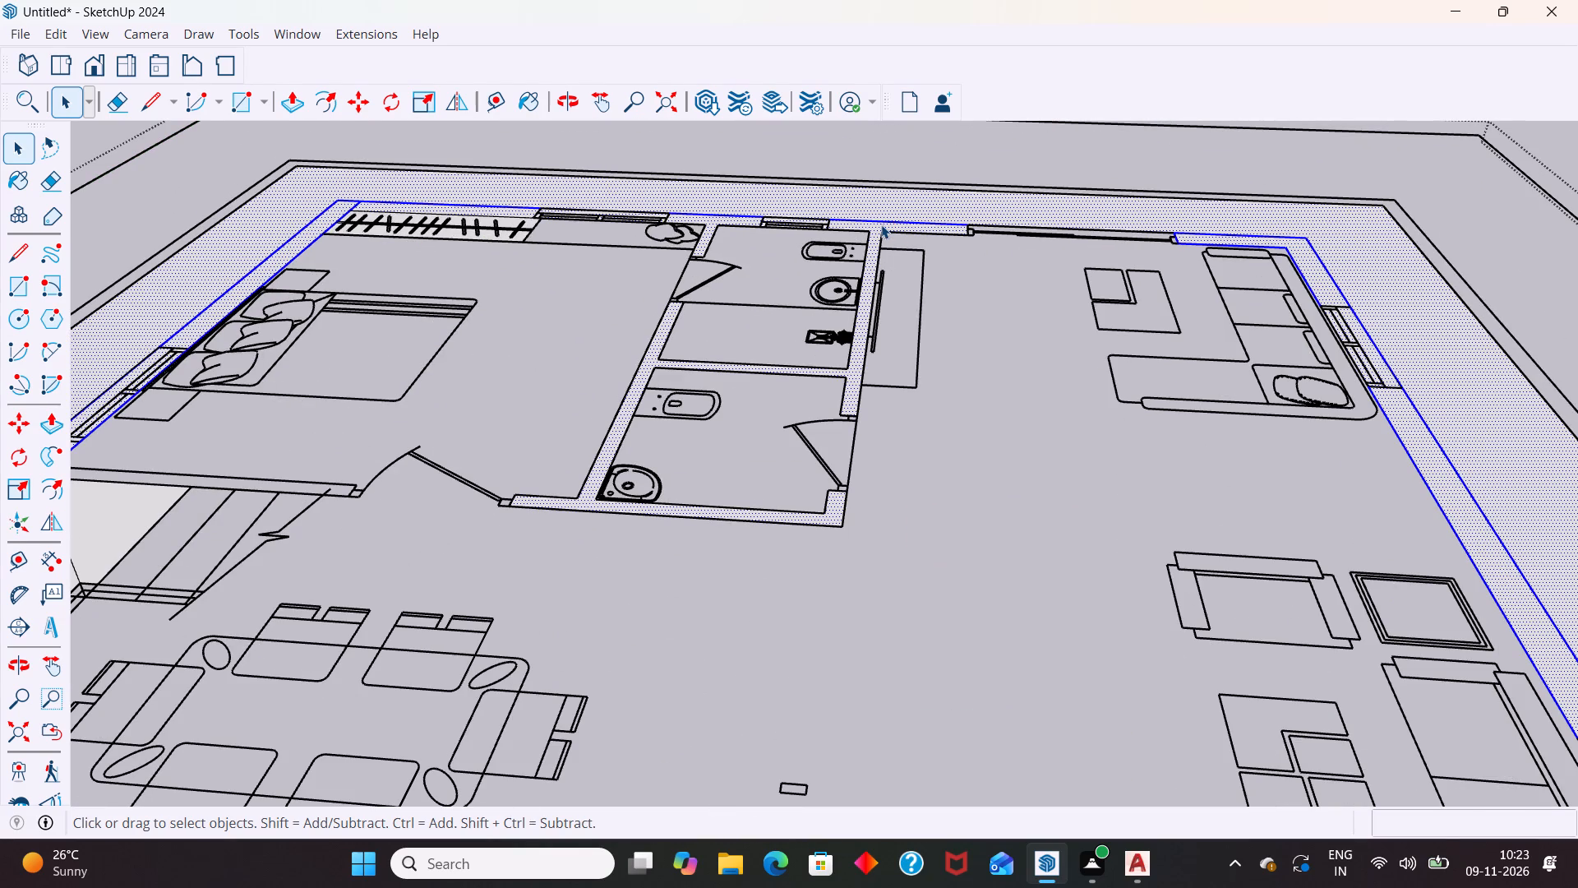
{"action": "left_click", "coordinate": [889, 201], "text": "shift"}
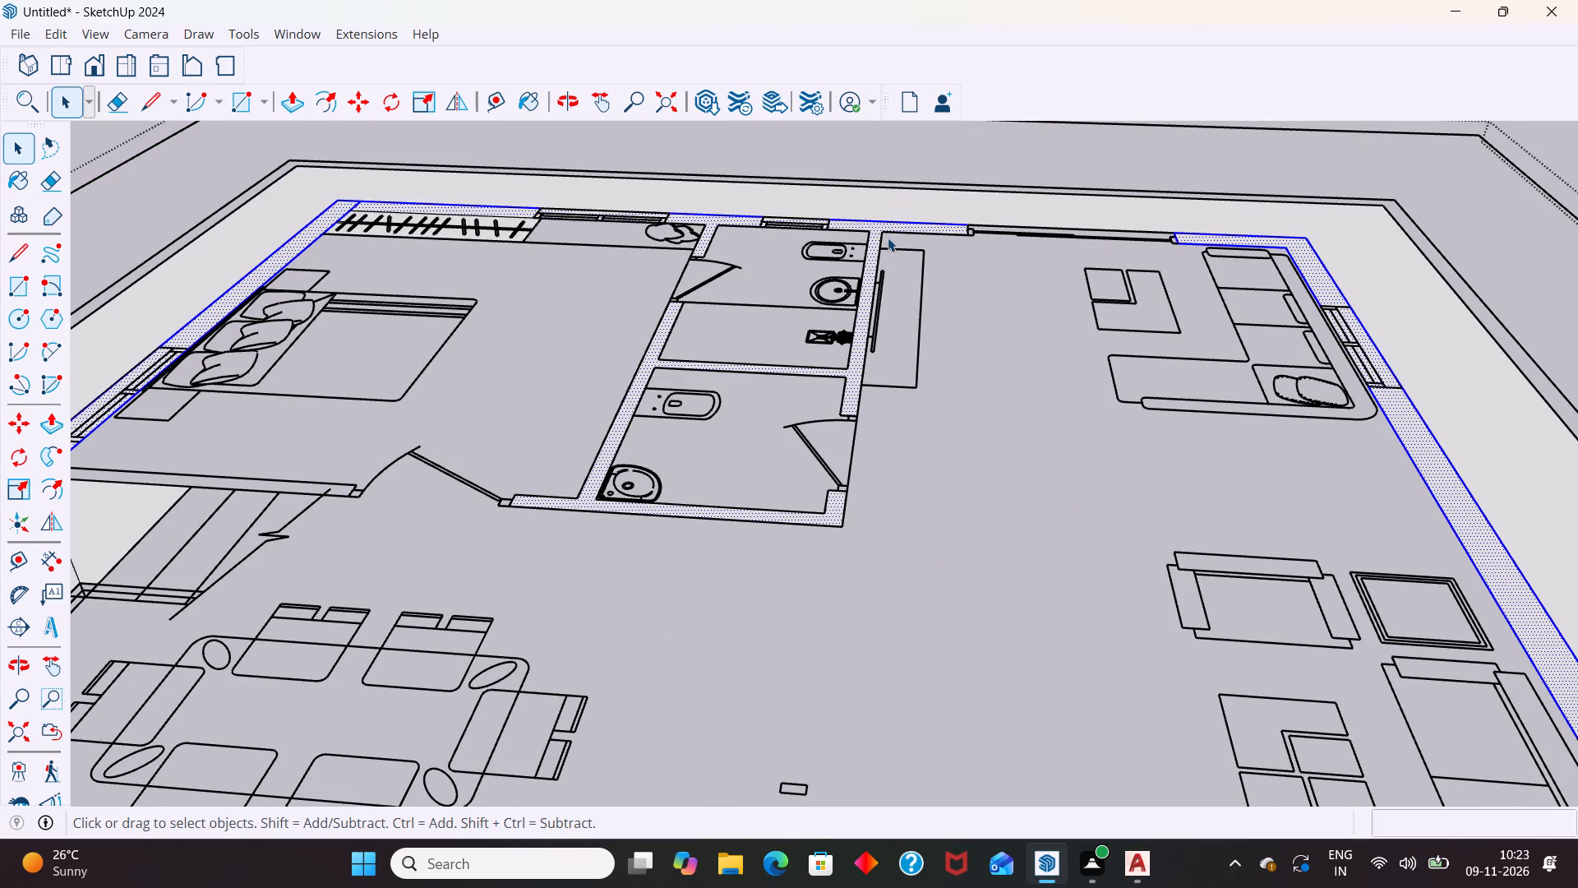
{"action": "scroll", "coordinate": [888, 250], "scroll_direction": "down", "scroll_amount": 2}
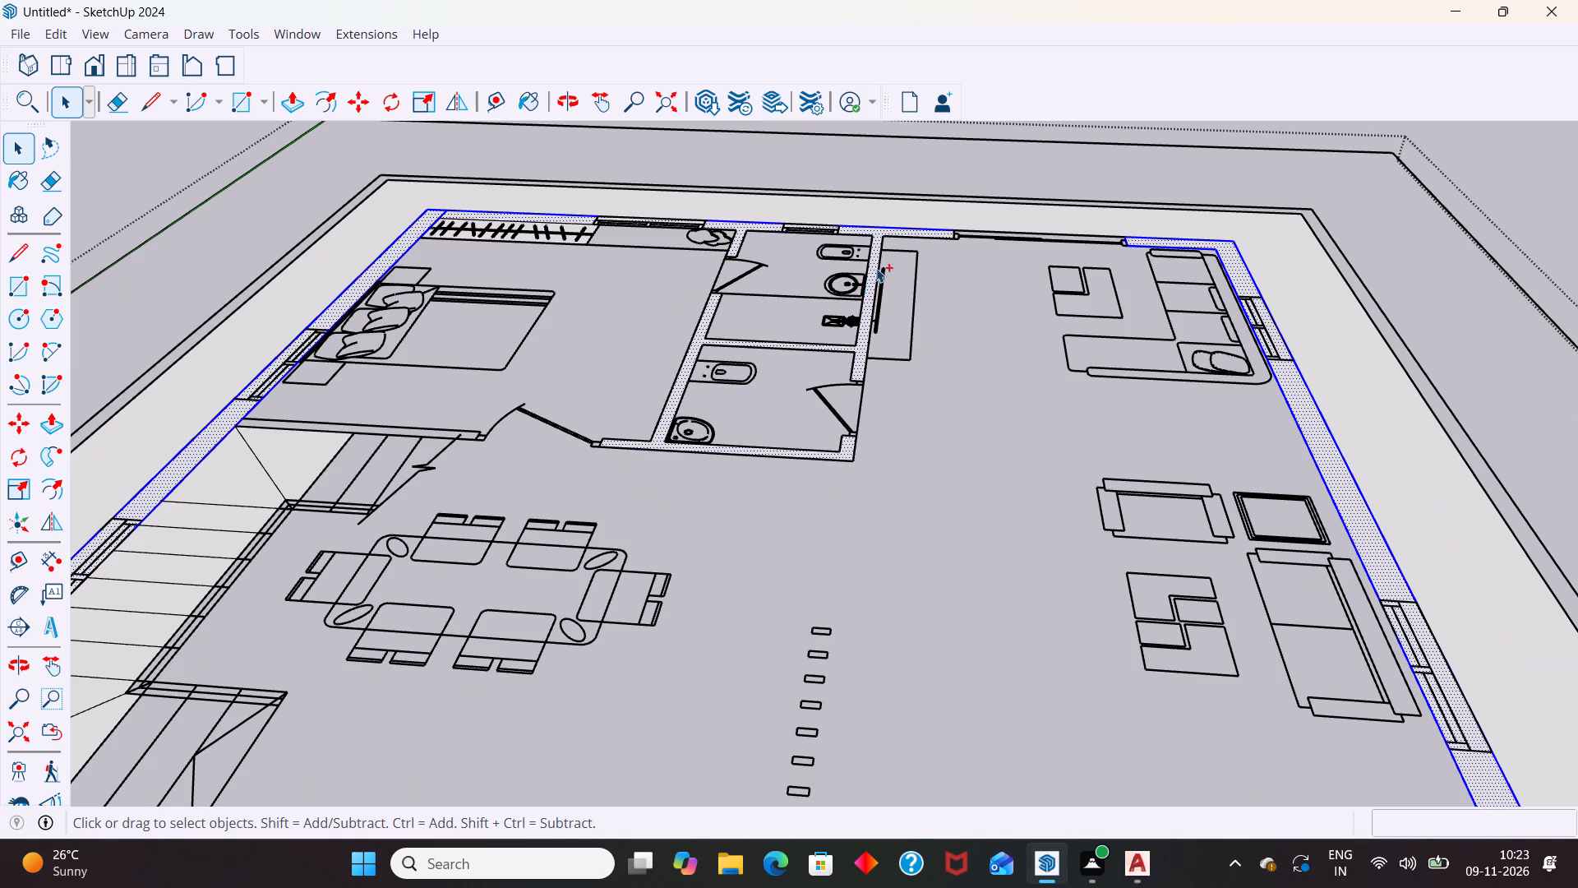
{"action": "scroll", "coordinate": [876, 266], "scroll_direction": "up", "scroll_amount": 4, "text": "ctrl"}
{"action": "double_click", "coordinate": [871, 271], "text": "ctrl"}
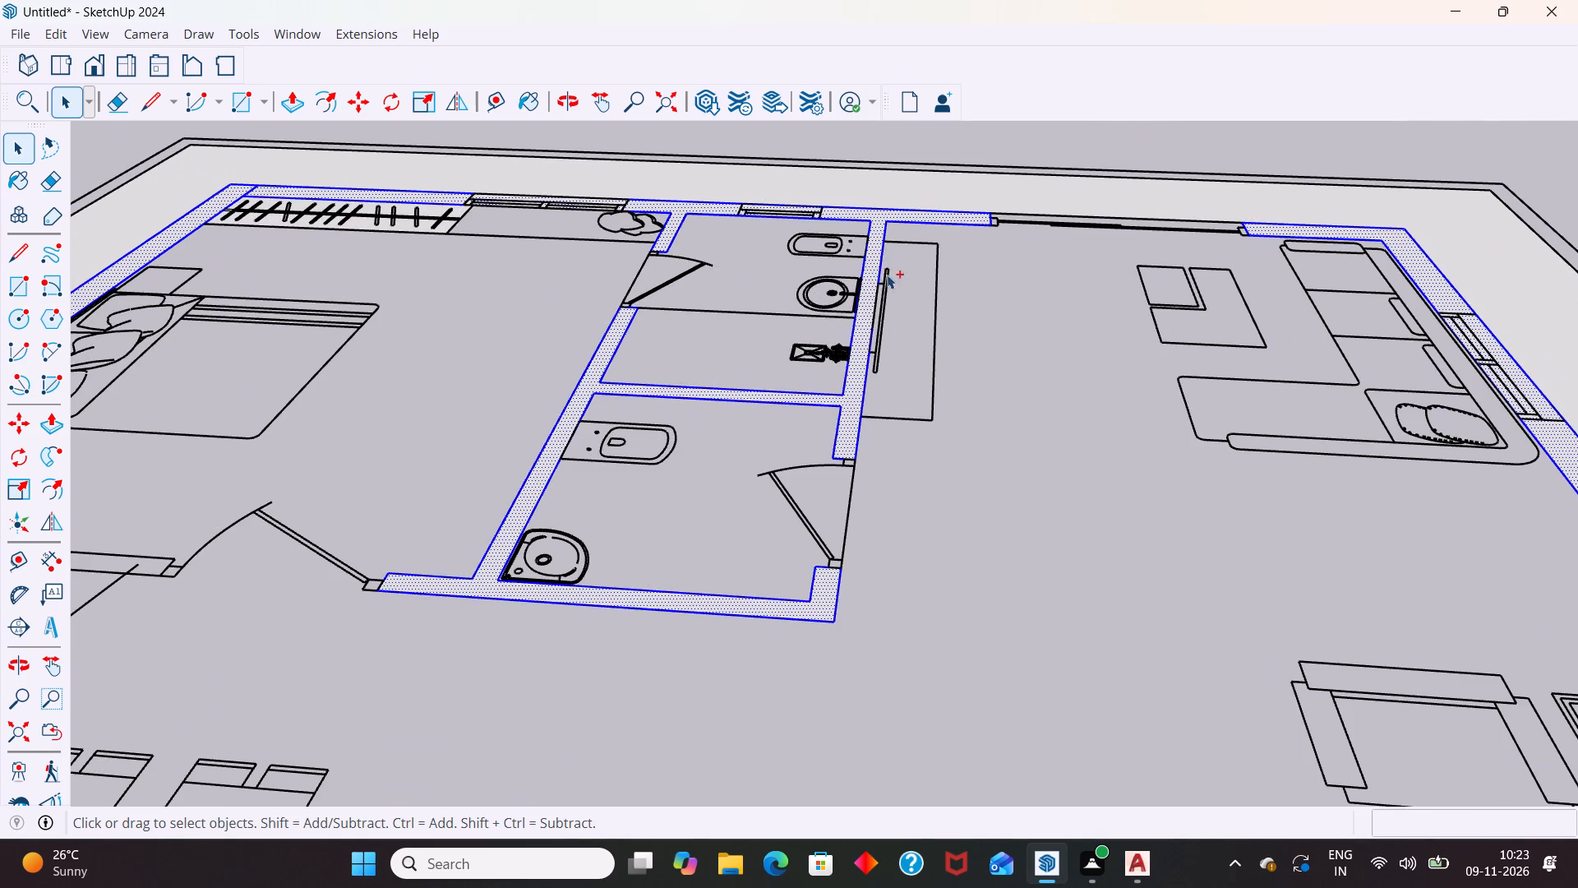
Examine the plan around the staircase and bedroom for wall segments still missing from the selection.
{"action": "scroll", "coordinate": [896, 303], "scroll_direction": "down", "scroll_amount": 5, "text": "ctrl"}
{"action": "scroll", "coordinate": [891, 318], "scroll_direction": "down", "scroll_amount": 6}
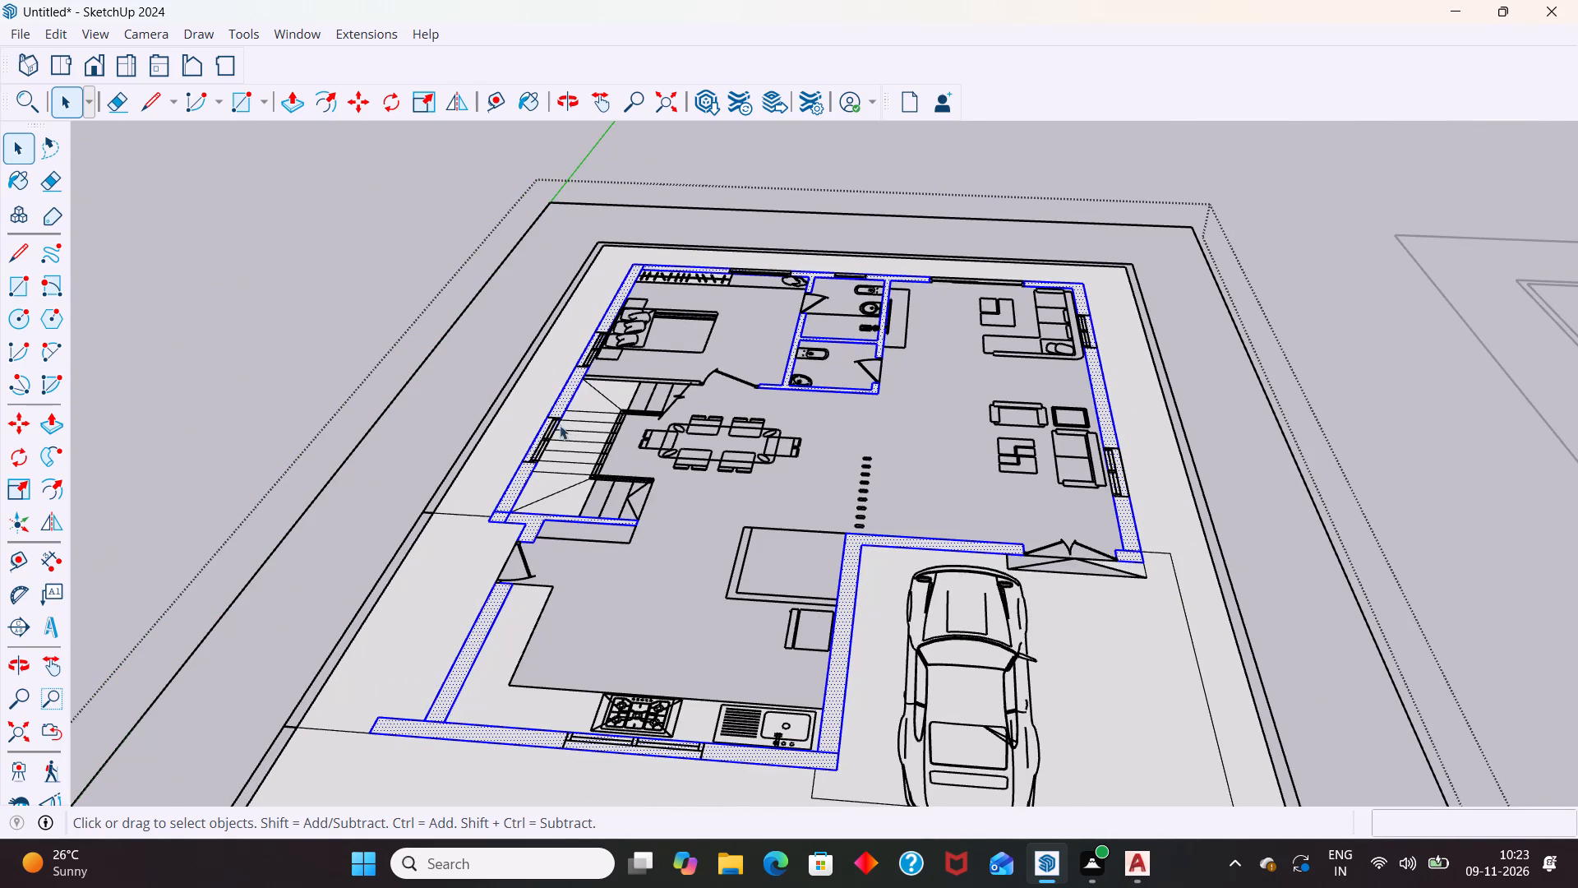
{"action": "scroll", "coordinate": [613, 391], "scroll_direction": "up", "scroll_amount": 11}
{"action": "scroll", "coordinate": [656, 368], "scroll_direction": "down", "scroll_amount": 5}
{"action": "scroll", "coordinate": [754, 342], "scroll_direction": "down", "scroll_amount": 3}
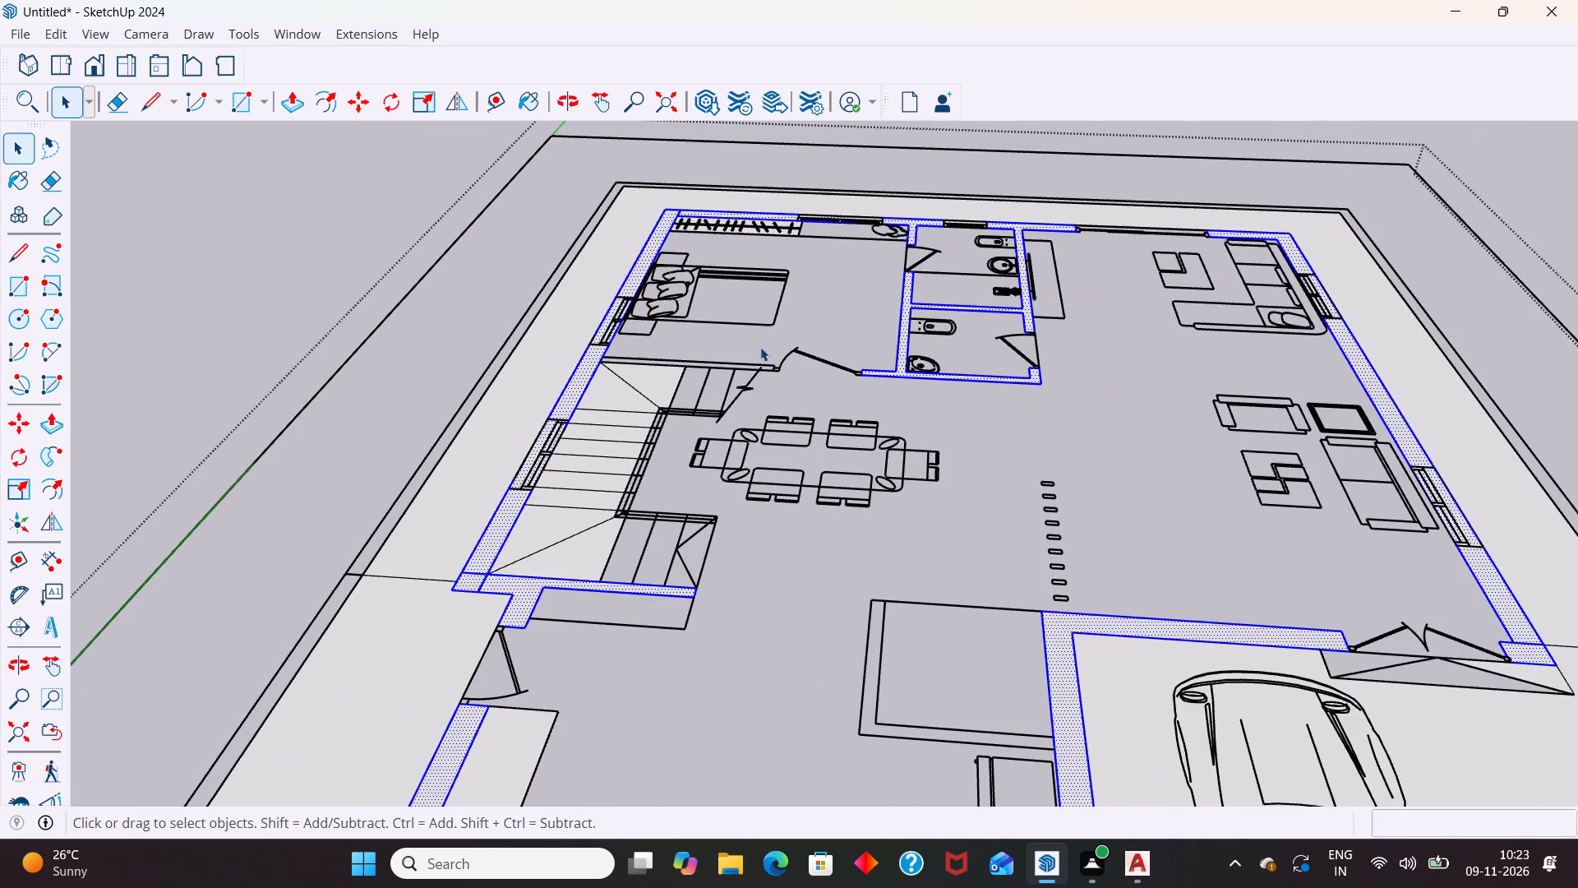
{"action": "scroll", "coordinate": [776, 355], "scroll_direction": "down", "scroll_amount": 6}
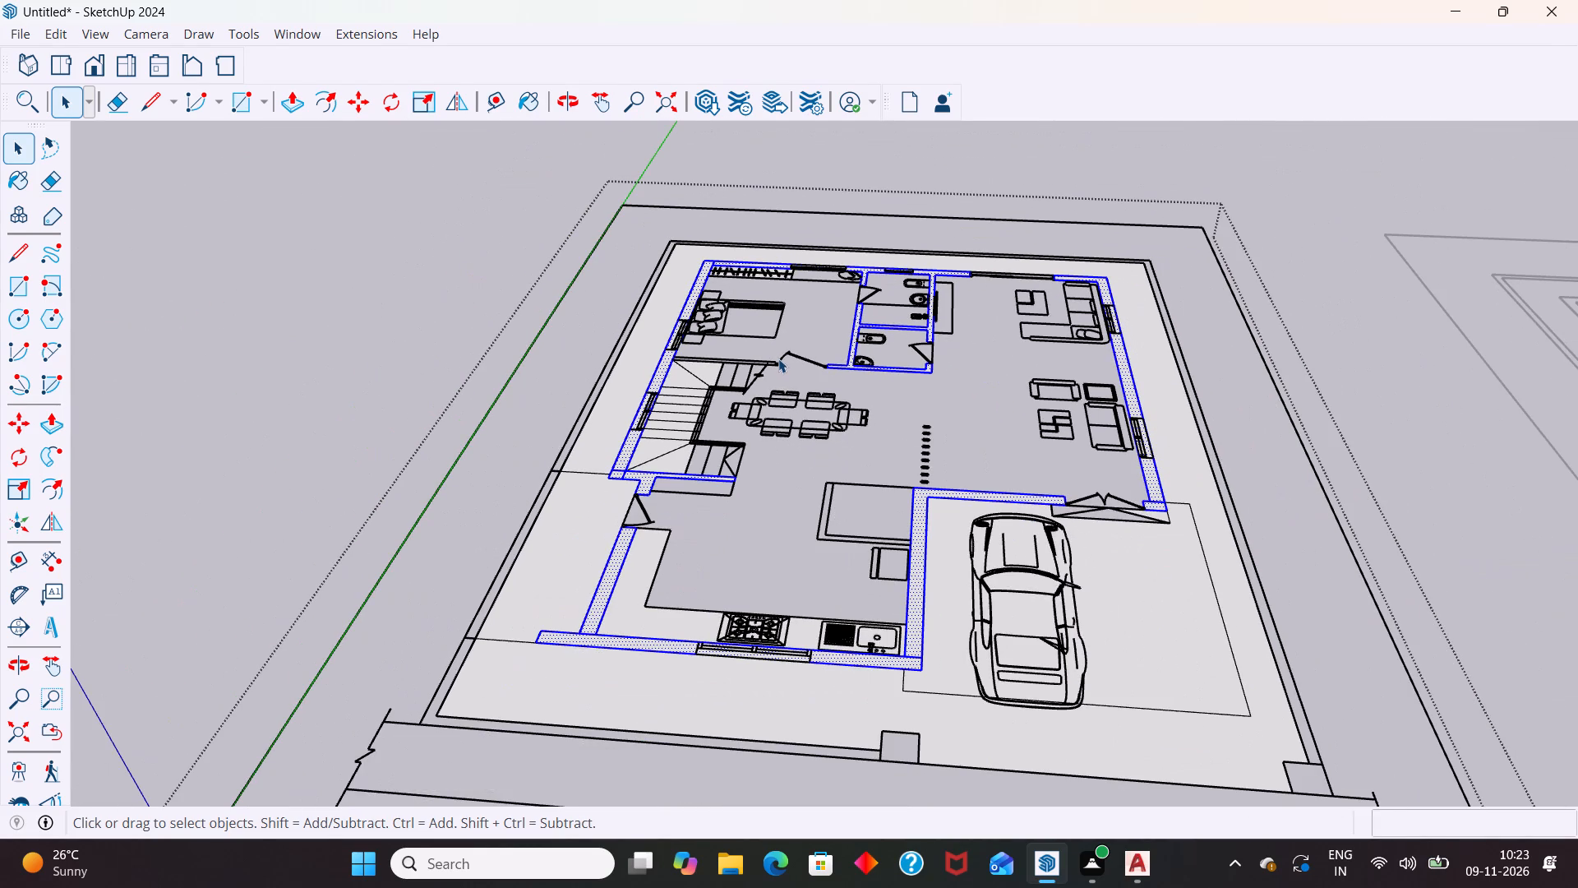
{"action": "scroll", "coordinate": [764, 294], "scroll_direction": "up", "scroll_amount": 11}
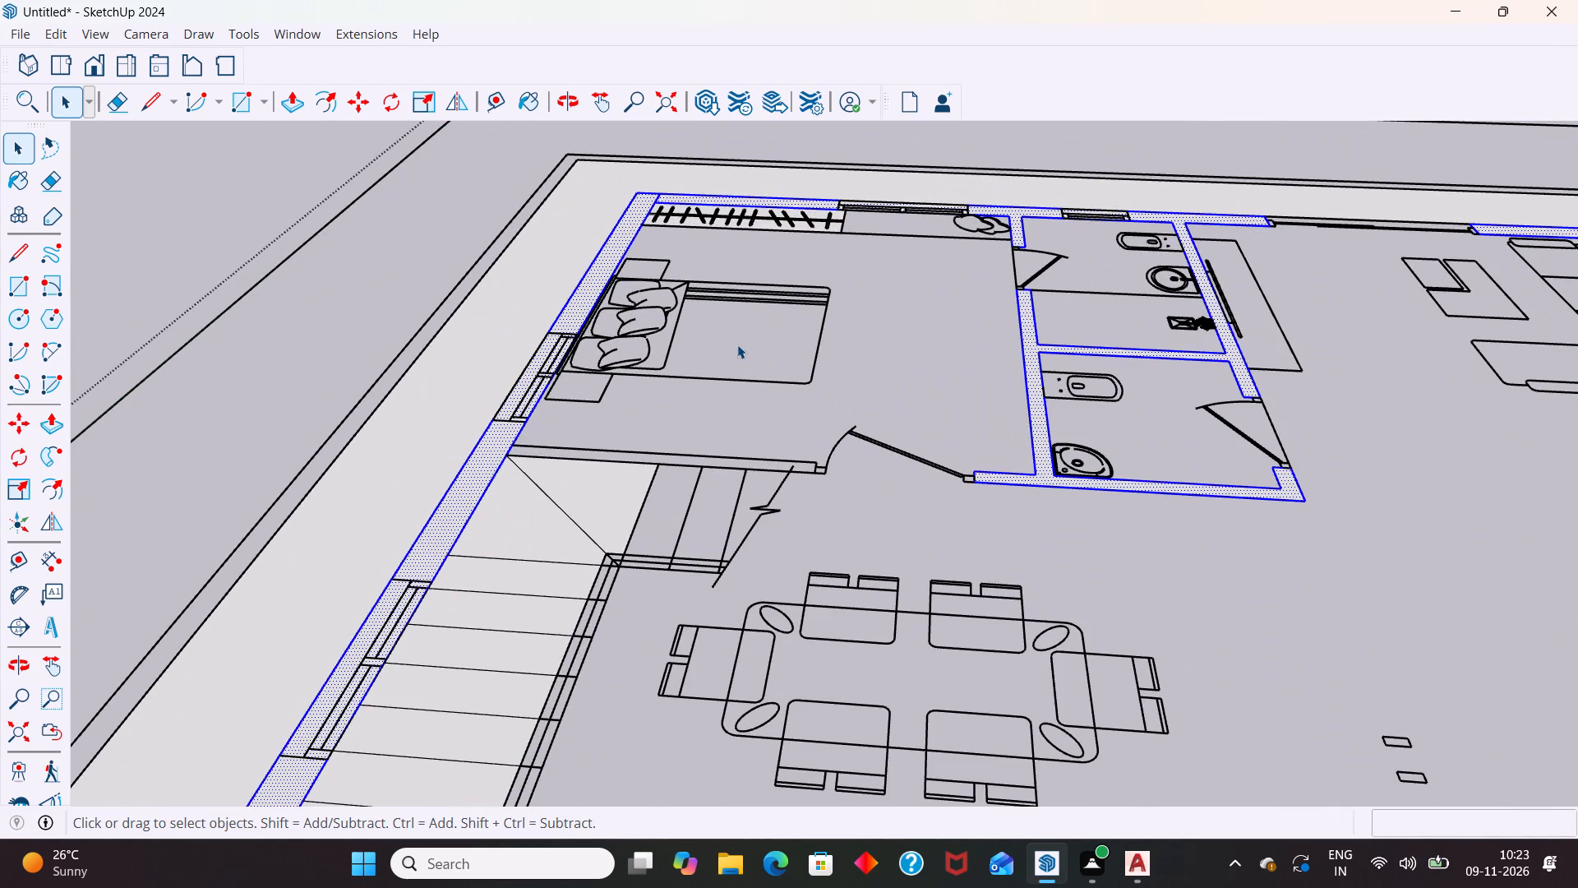
{"action": "scroll", "coordinate": [759, 327], "scroll_direction": "down", "scroll_amount": 3}
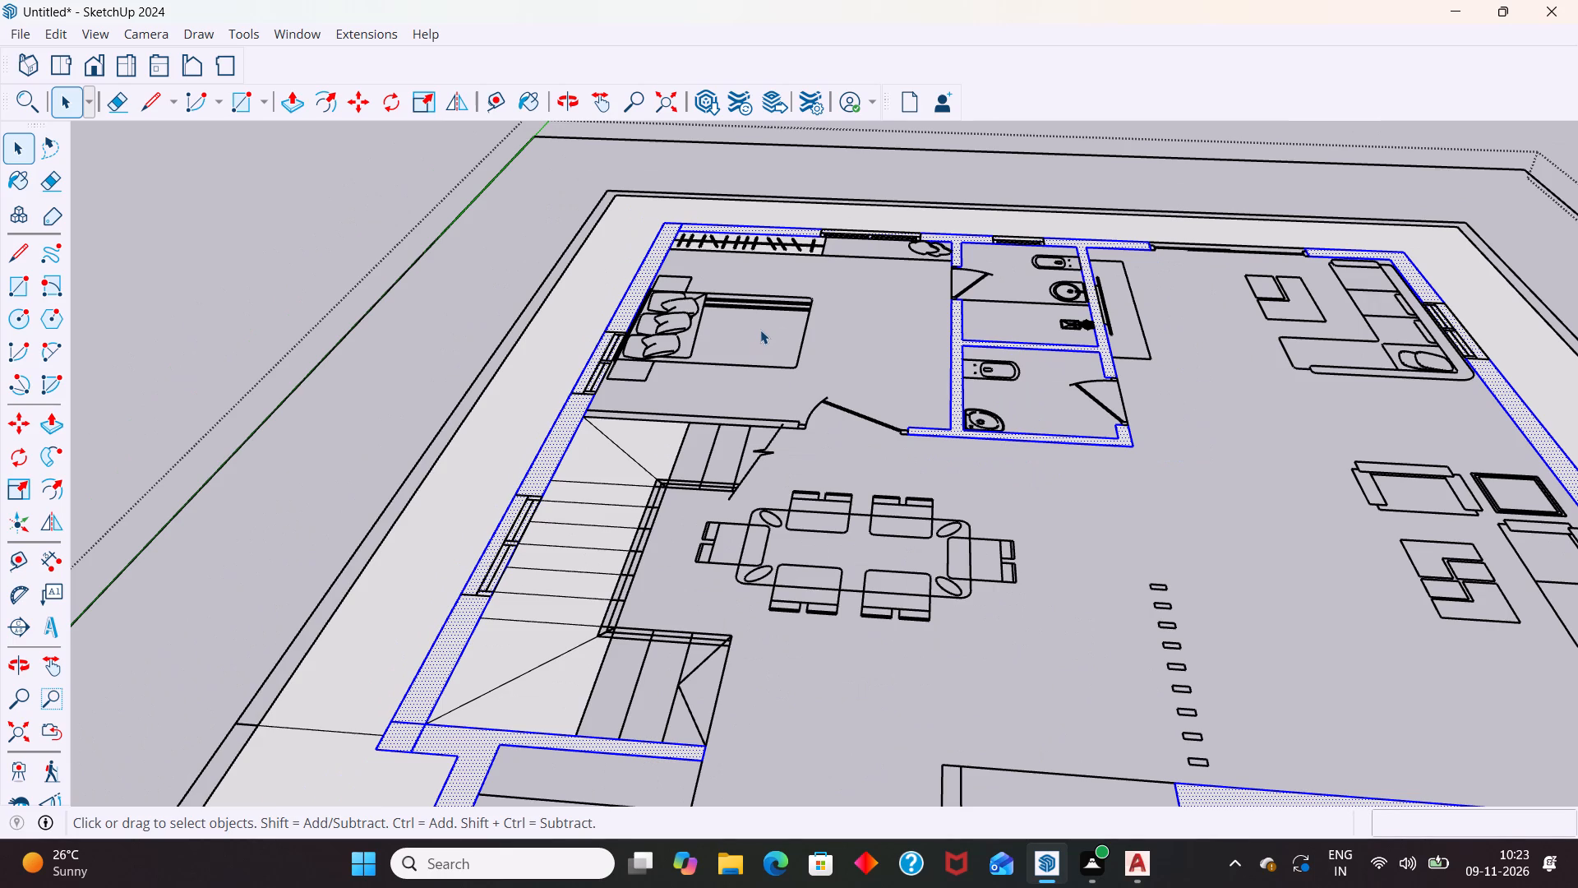
Draw a 6' 6" by 4 1/2" rectangle over the wall between the bedroom and the staircase to form its face.
{"action": "key", "text": "space"}
{"action": "left_click", "coordinate": [505, 360]}
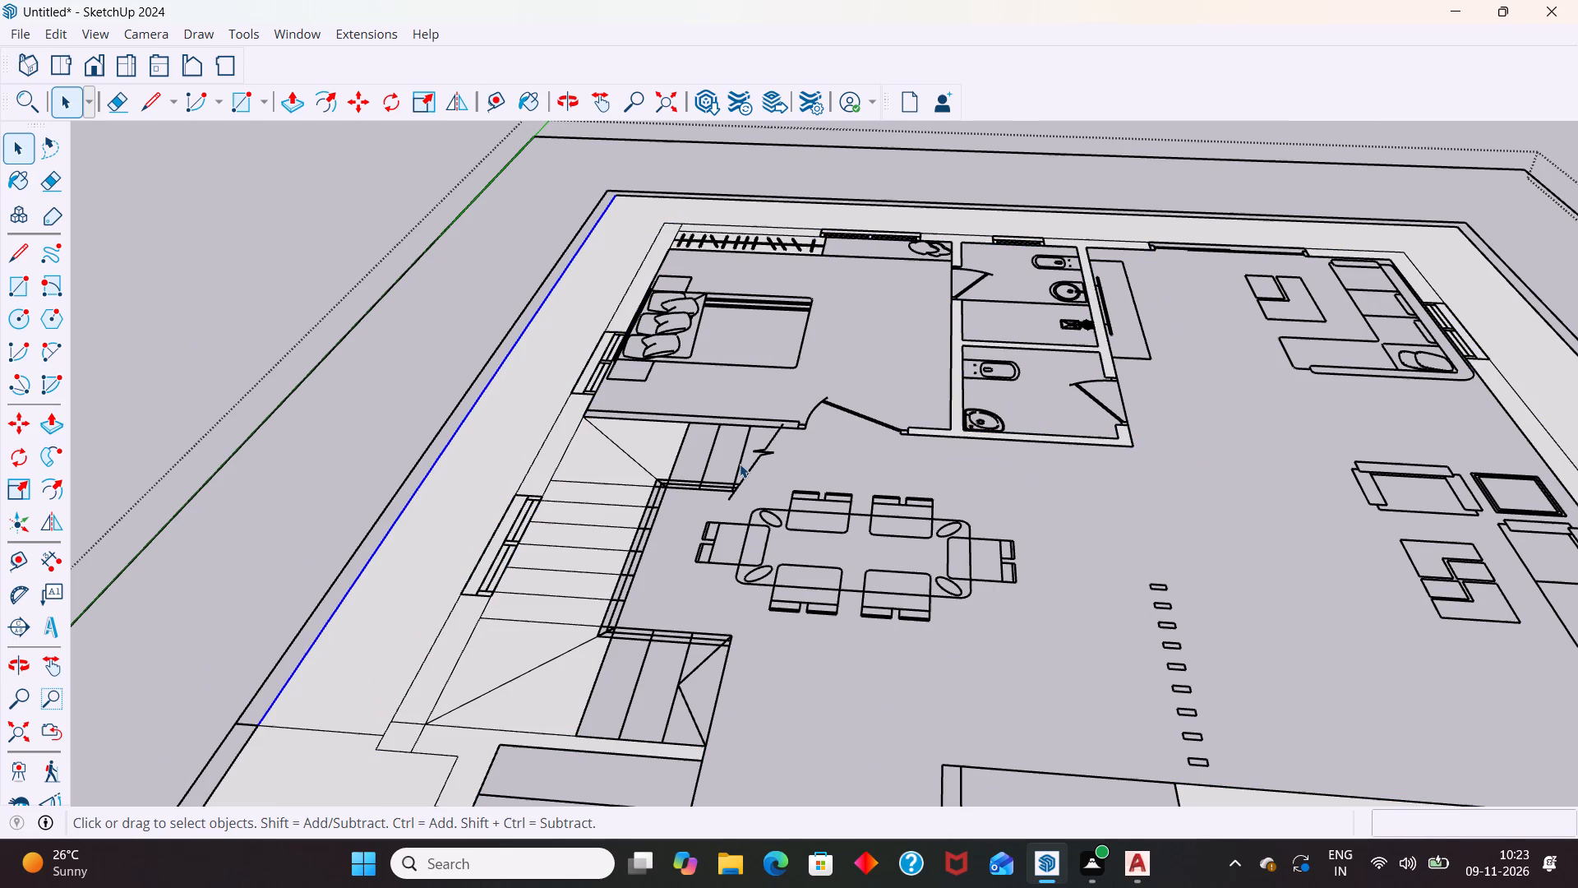
{"action": "key", "text": "r"}
{"action": "left_click_drag", "start_coordinate": [592, 407], "coordinate": [603, 411]}
{"action": "scroll", "coordinate": [809, 432], "scroll_direction": "up", "scroll_amount": 4}
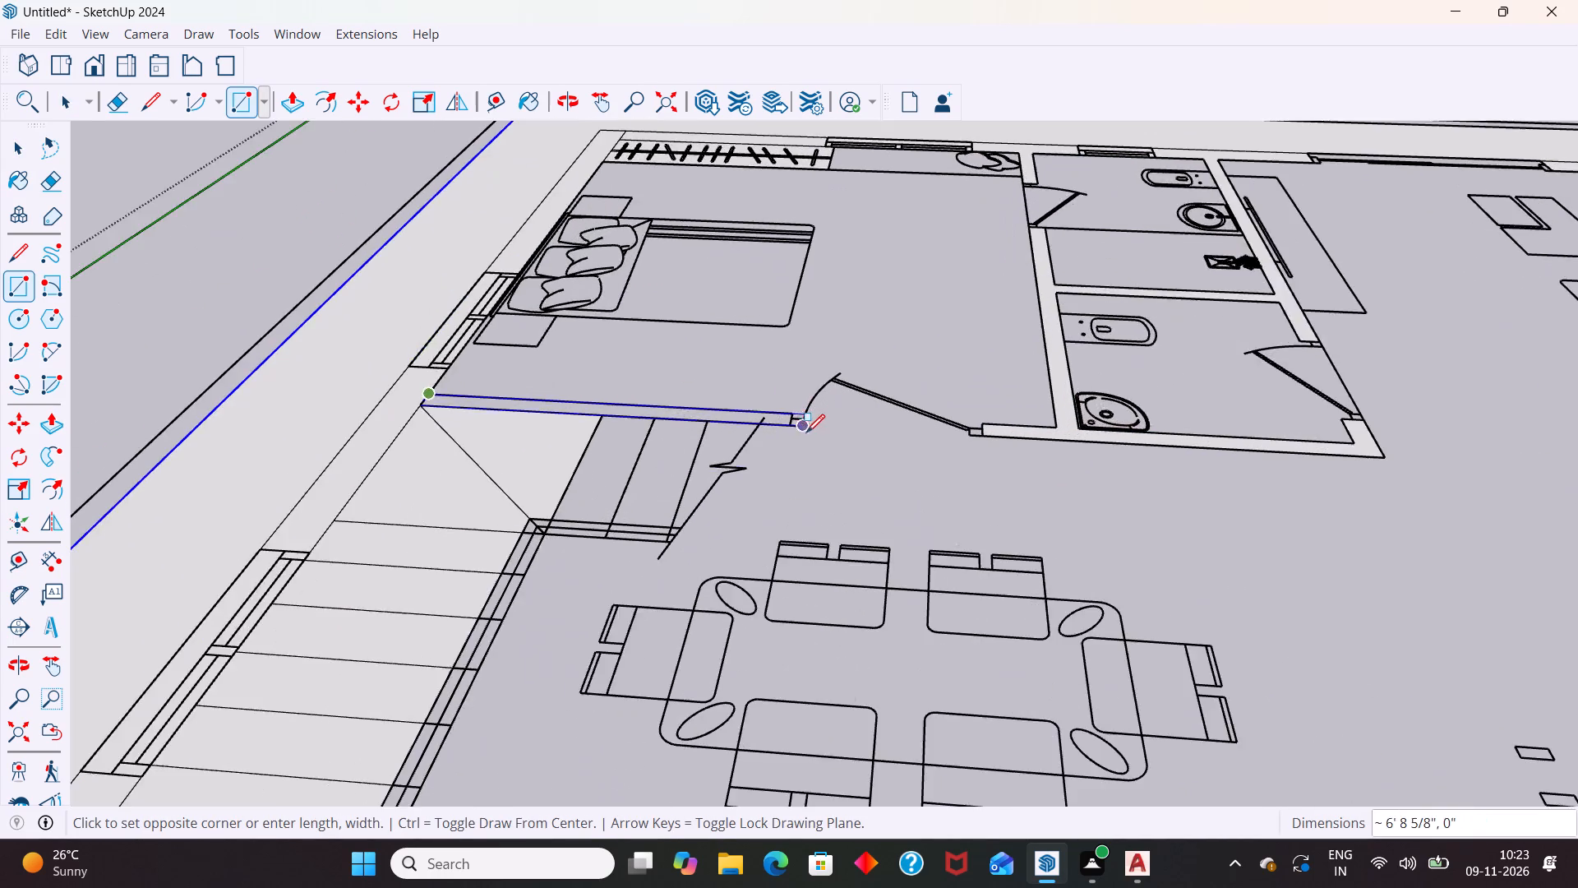
{"action": "scroll", "coordinate": [806, 432], "scroll_direction": "up", "scroll_amount": 9}
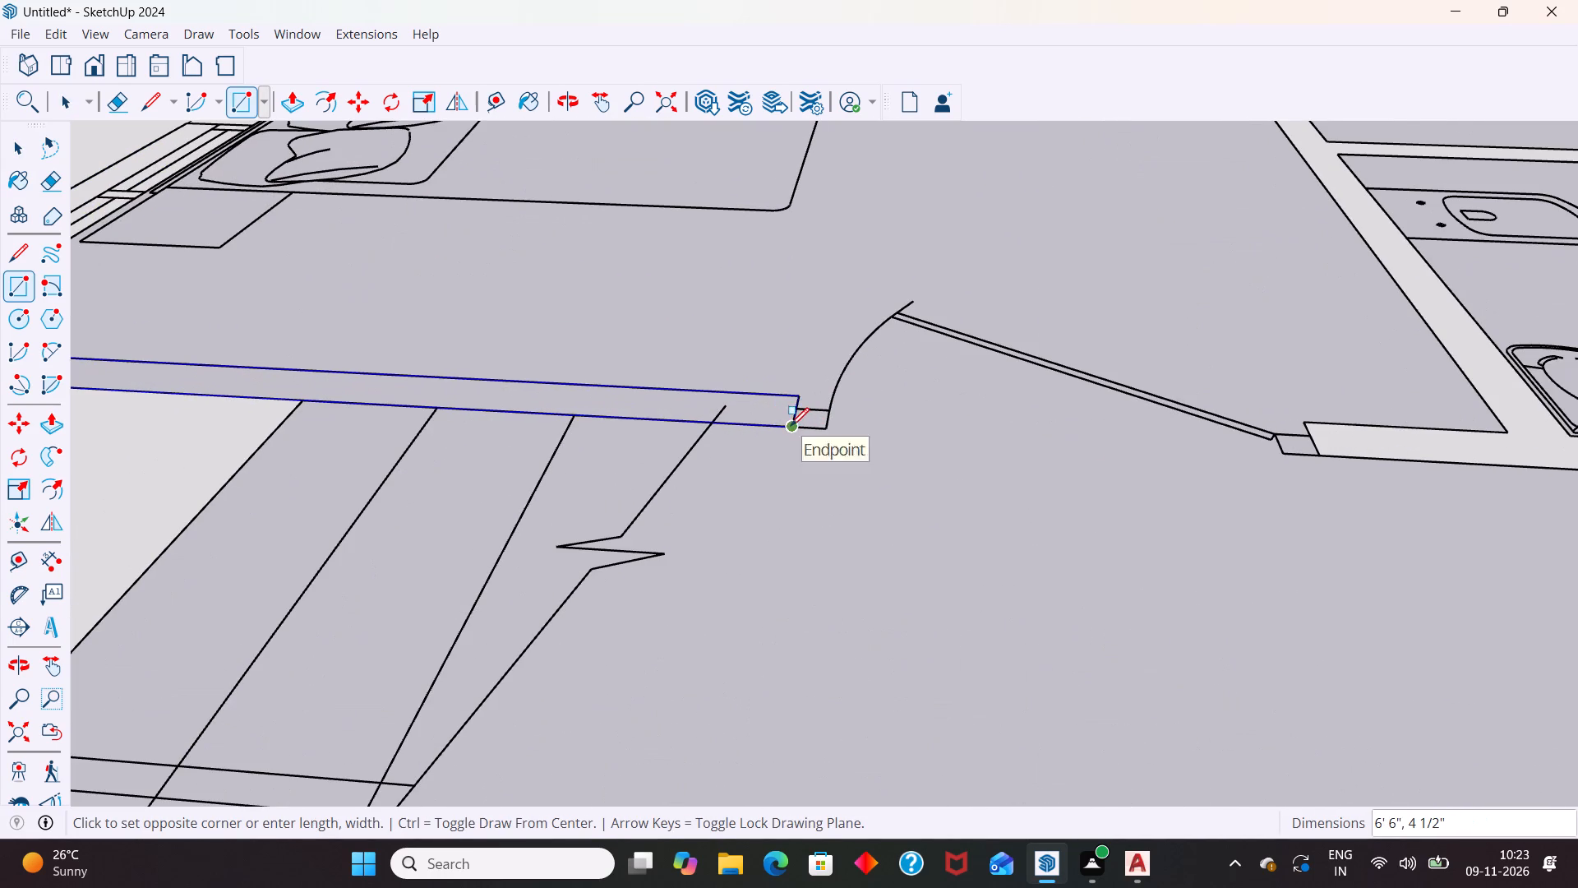
{"action": "left_click", "coordinate": [791, 426]}
Draw a small rectangle about 2 5/8" square over the bedroom door's frame piece beside the bathroom wall.
{"action": "scroll", "coordinate": [677, 418], "scroll_direction": "down", "scroll_amount": 10}
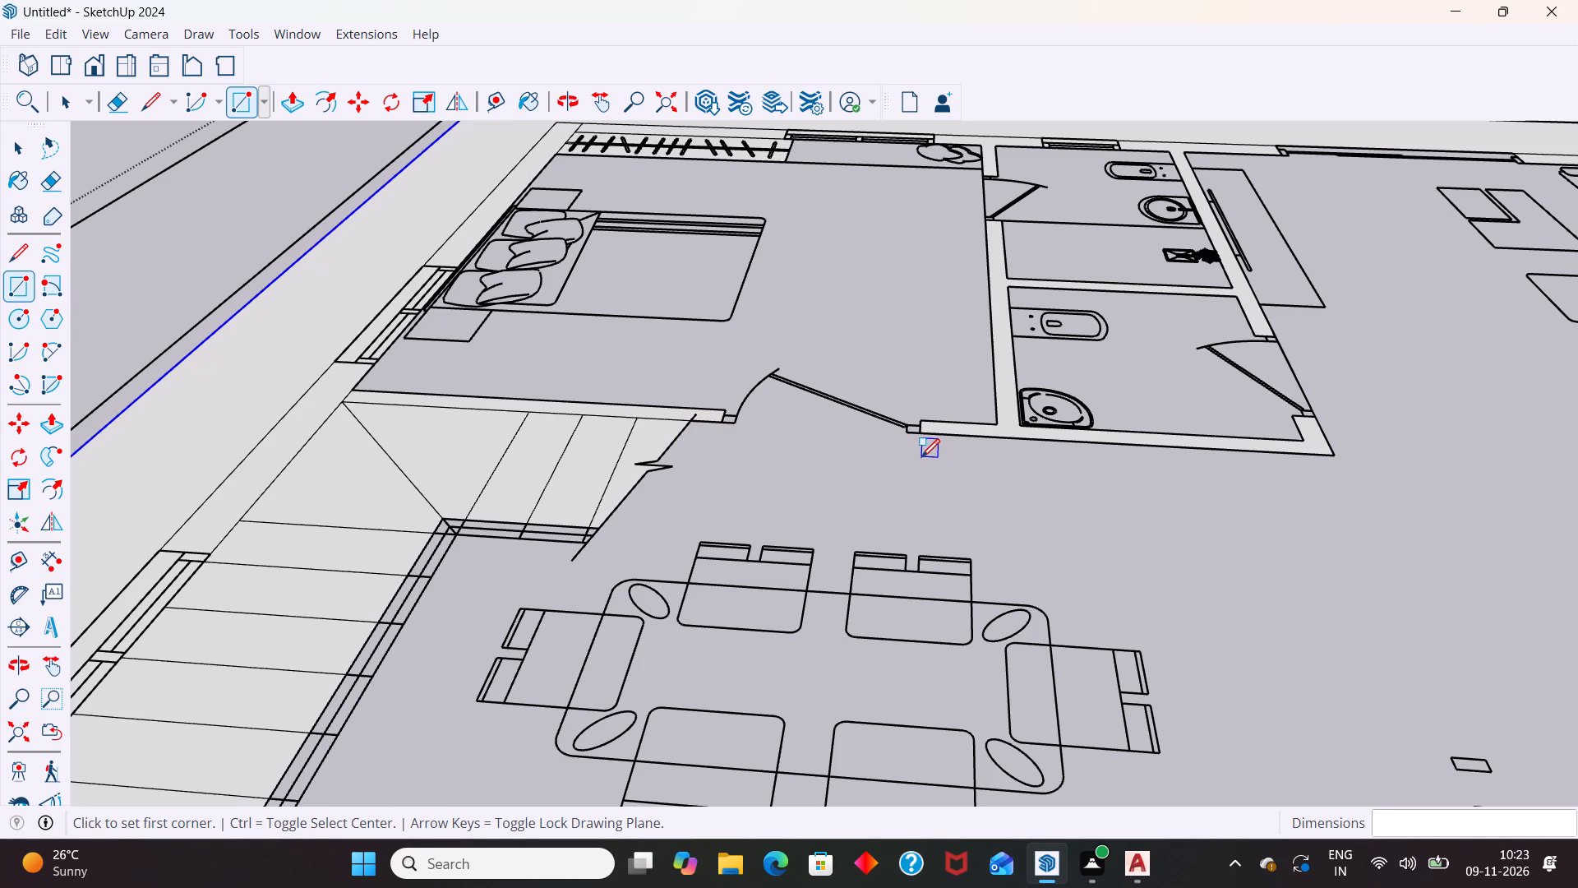
{"action": "scroll", "coordinate": [916, 429], "scroll_direction": "up", "scroll_amount": 14}
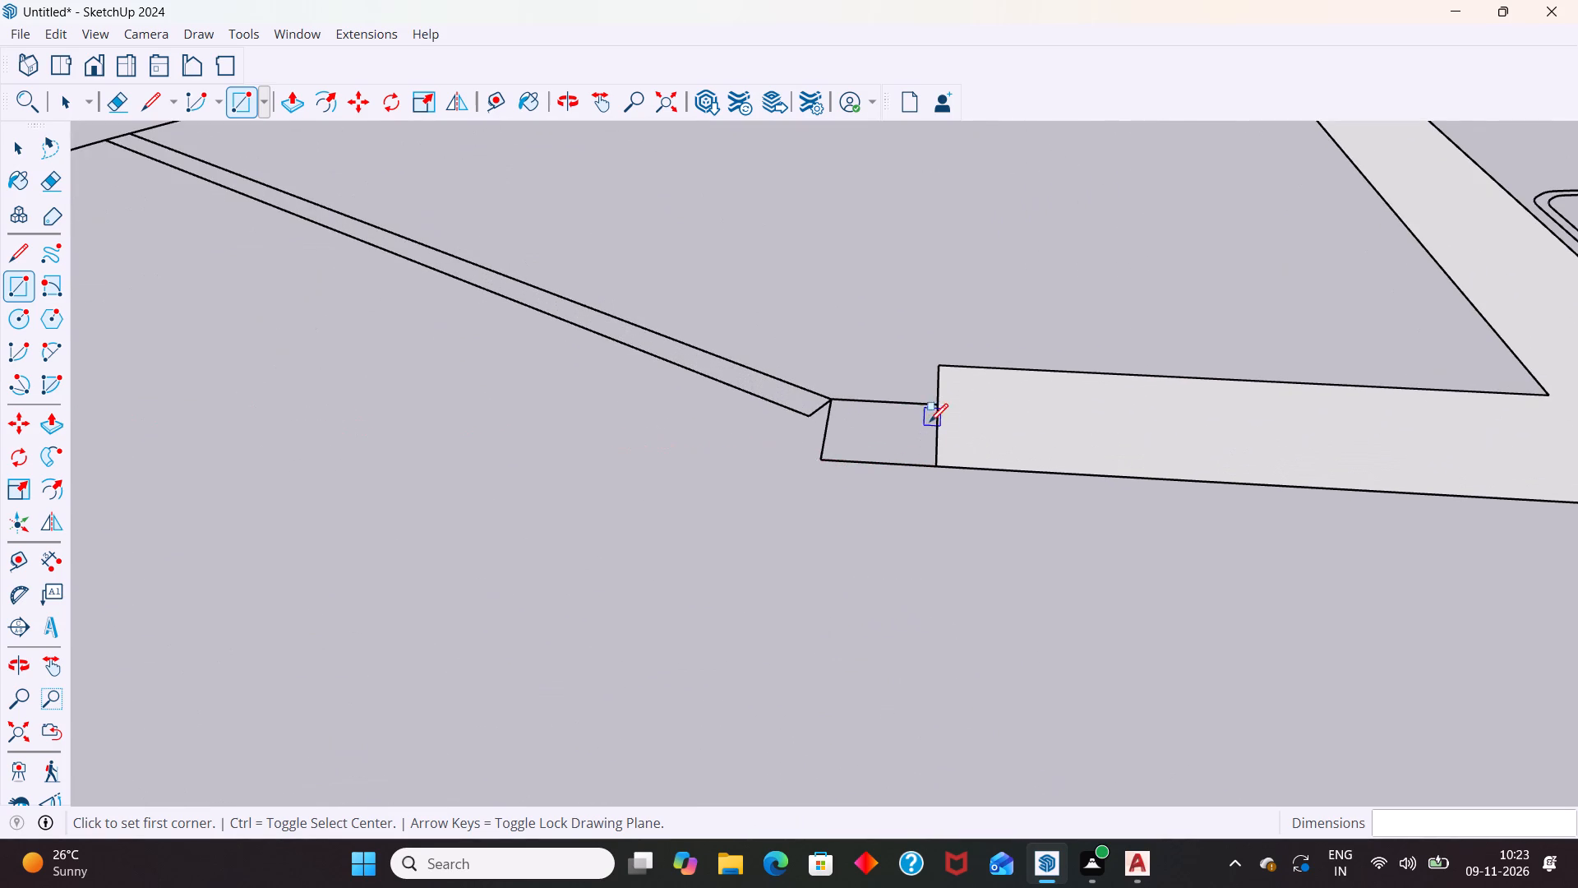
{"action": "left_click", "coordinate": [939, 406]}
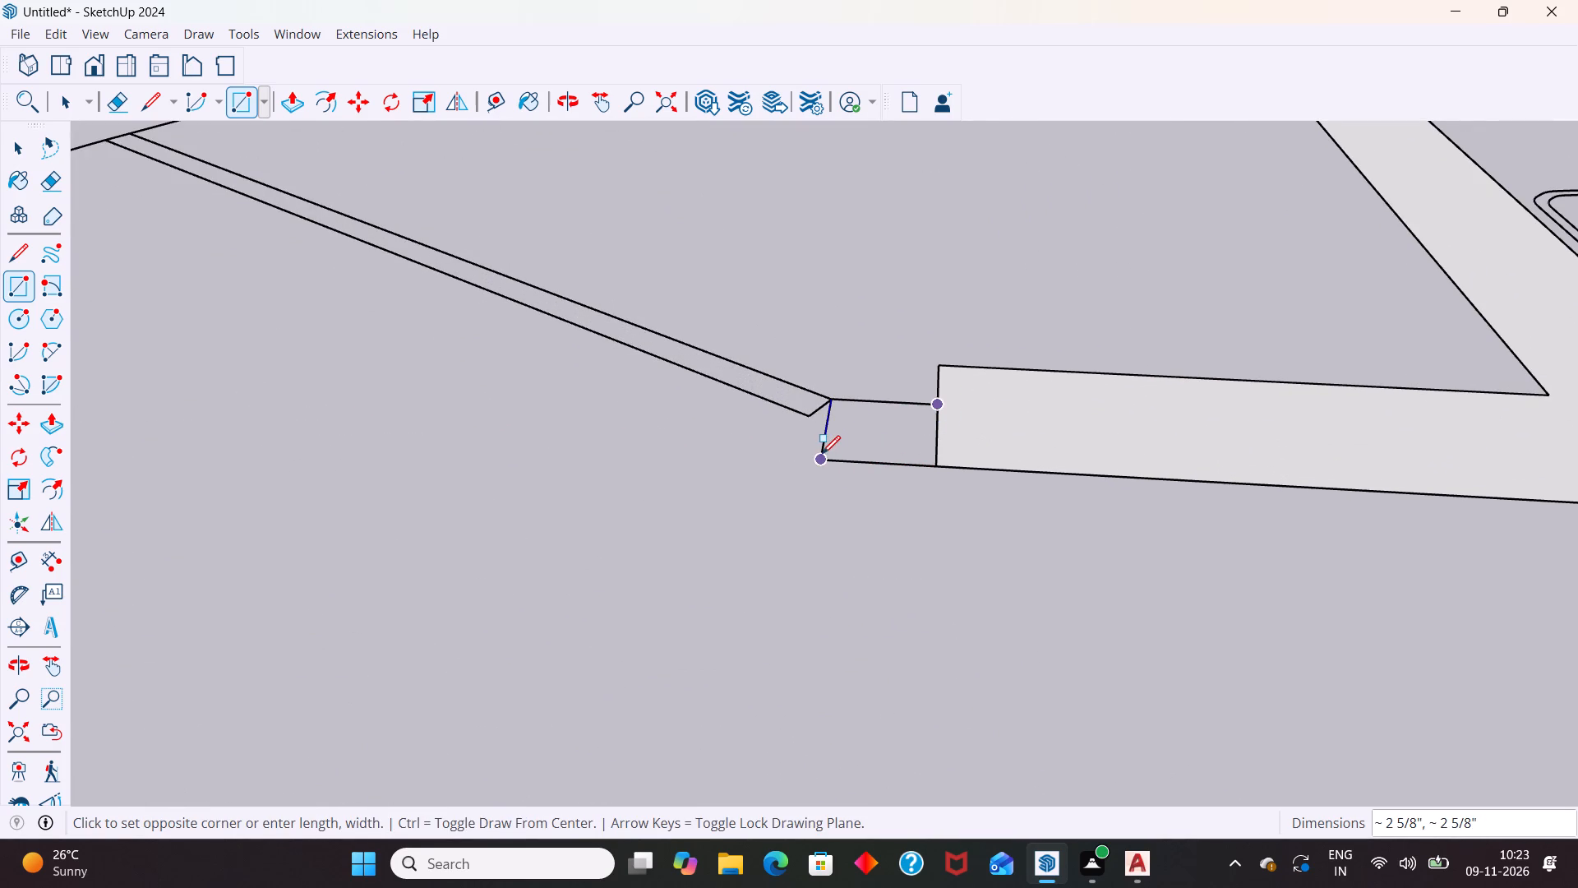
{"action": "left_click", "coordinate": [822, 454]}
{"action": "key", "text": "space"}
Select the wall face between the bedroom and the staircase together with its bounding edges.
{"action": "scroll", "coordinate": [948, 485], "scroll_direction": "down", "scroll_amount": 15}
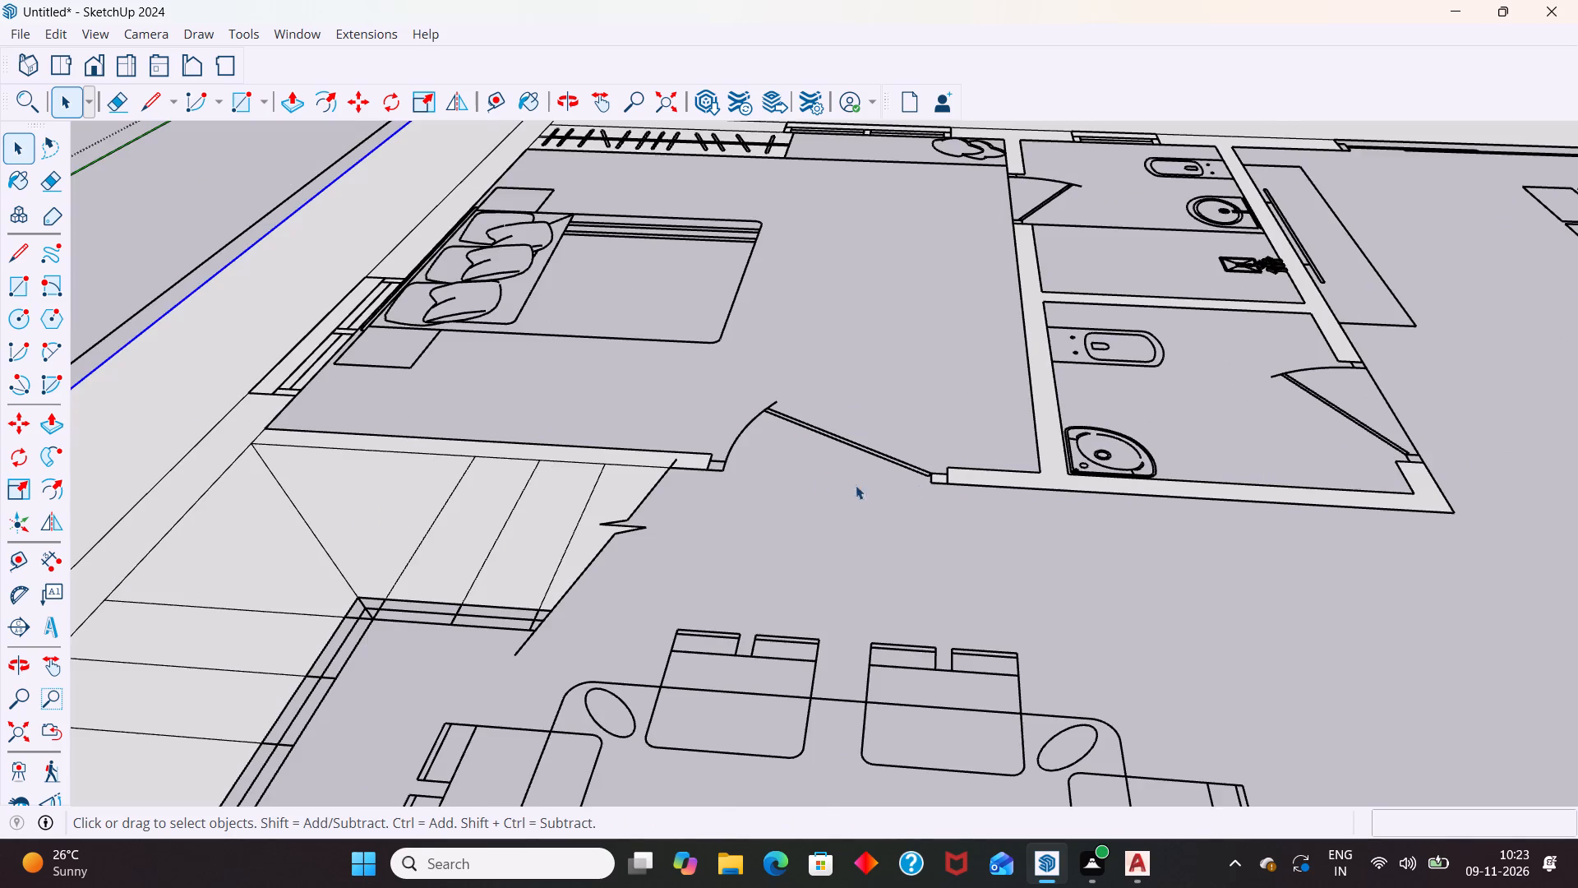
{"action": "scroll", "coordinate": [688, 443], "scroll_direction": "up", "scroll_amount": 4}
{"action": "double_click", "coordinate": [697, 461]}
{"action": "left_click", "coordinate": [696, 470]}
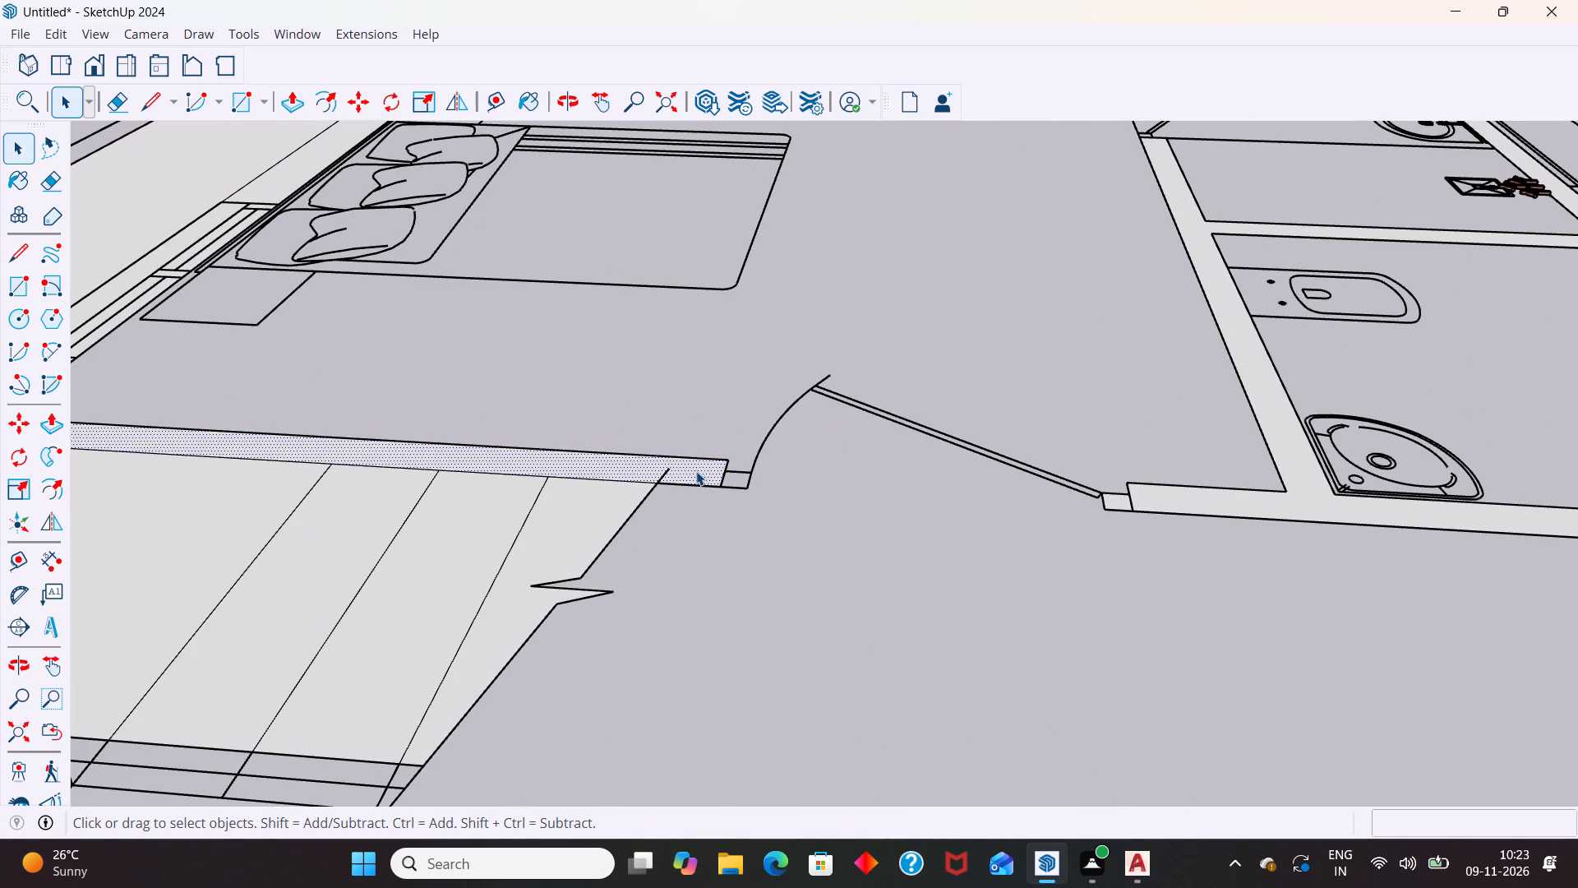
{"action": "double_click", "coordinate": [693, 474]}
{"action": "scroll", "coordinate": [741, 453], "scroll_direction": "down", "scroll_amount": 8}
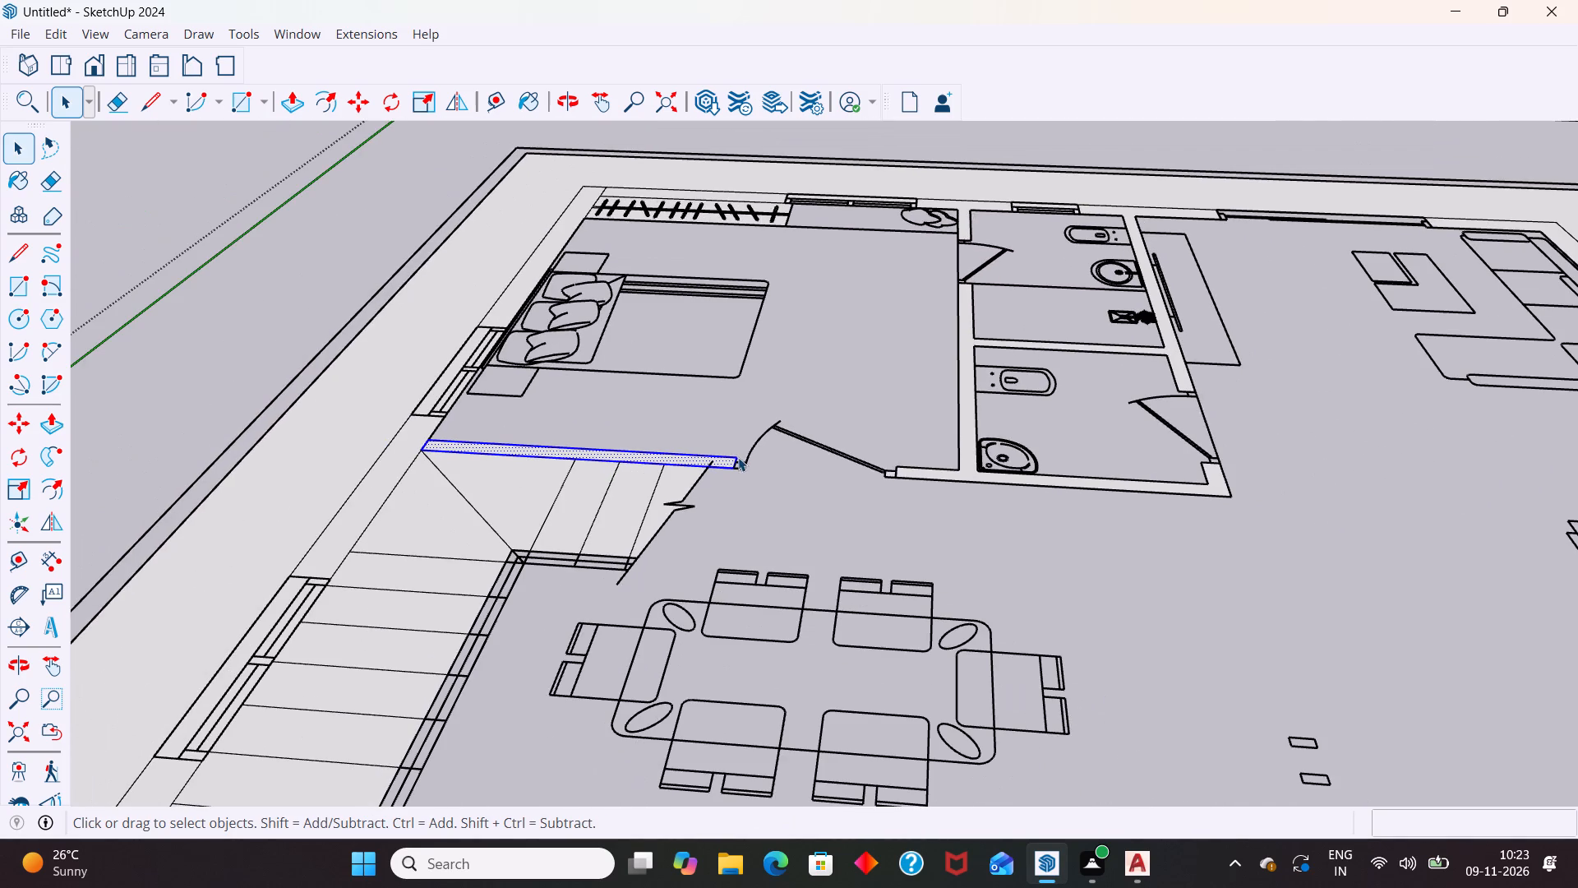
{"action": "scroll", "coordinate": [749, 460], "scroll_direction": "down", "scroll_amount": 2}
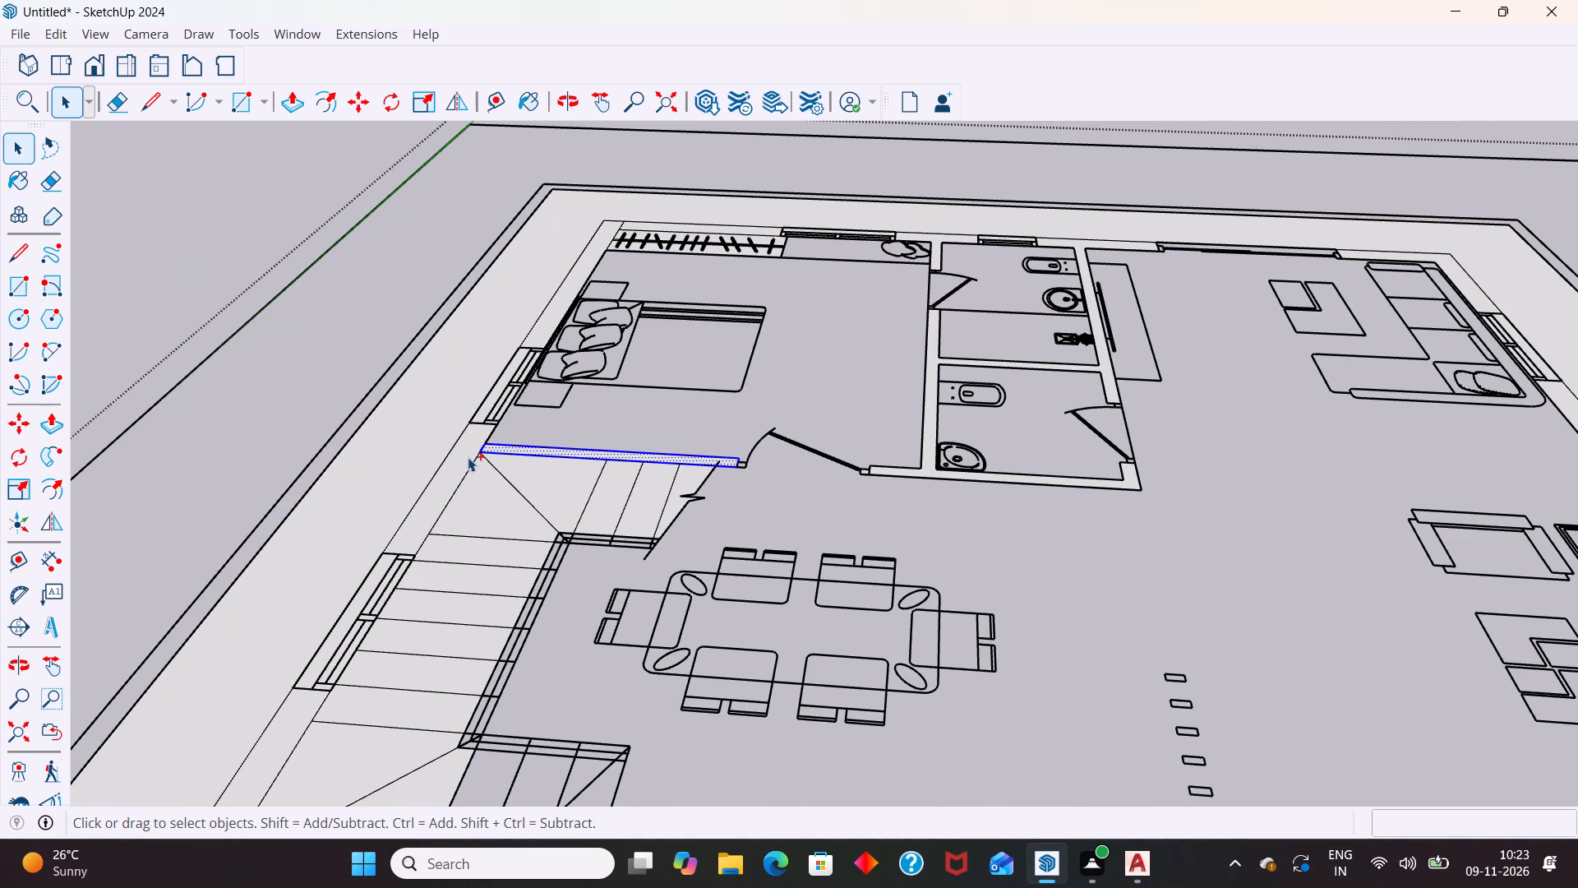
Add the outer wall along the bedroom and stairs and the connected rear and bathroom walls, with their edges, to the selection.
{"action": "double_click", "coordinate": [466, 459], "text": "ctrl"}
{"action": "scroll", "coordinate": [775, 233], "scroll_direction": "up", "scroll_amount": 2, "text": "ctrl"}
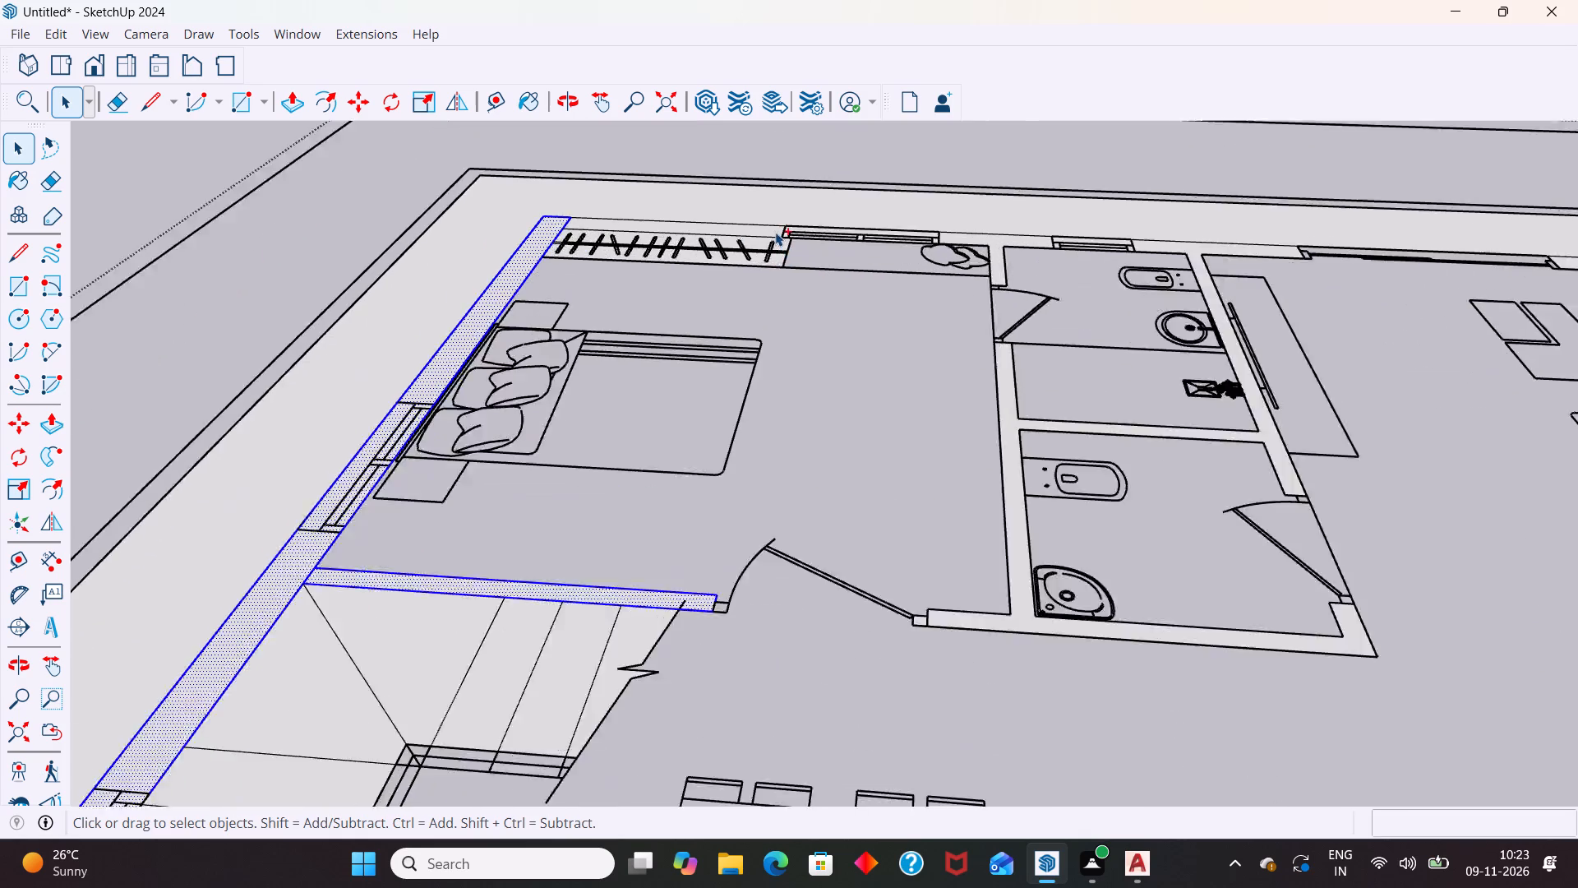
{"action": "scroll", "coordinate": [775, 232], "scroll_direction": "up", "scroll_amount": 4, "text": "ctrl"}
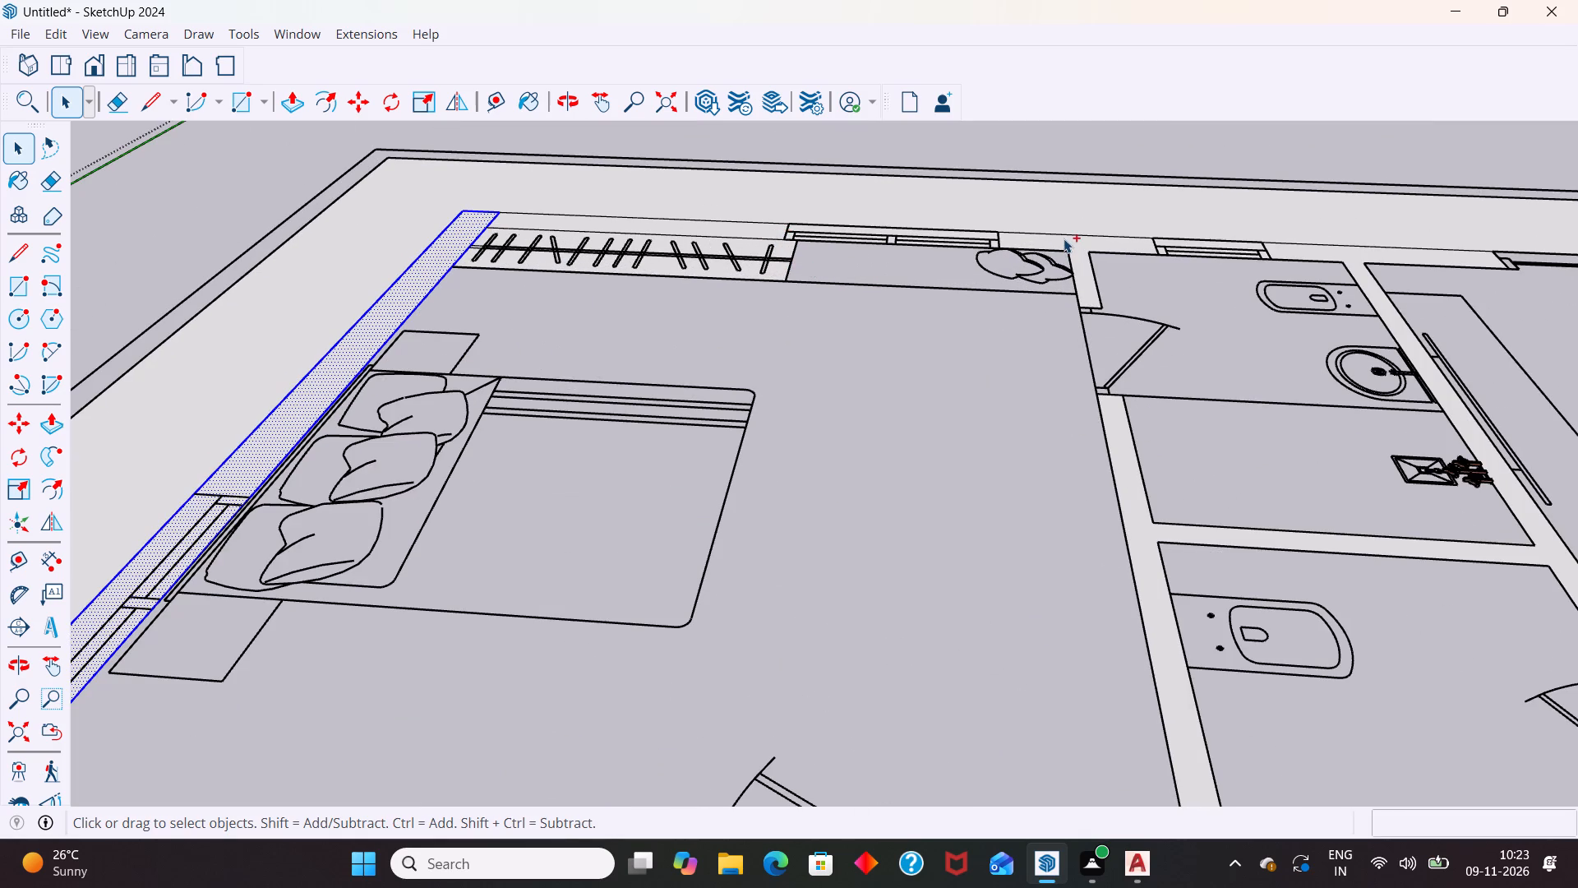
{"action": "double_click", "coordinate": [1064, 238], "text": "ctrl"}
{"action": "scroll", "coordinate": [731, 242], "scroll_direction": "down", "scroll_amount": 6, "text": "ctrl"}
{"action": "scroll", "coordinate": [727, 252], "scroll_direction": "down", "scroll_amount": 4}
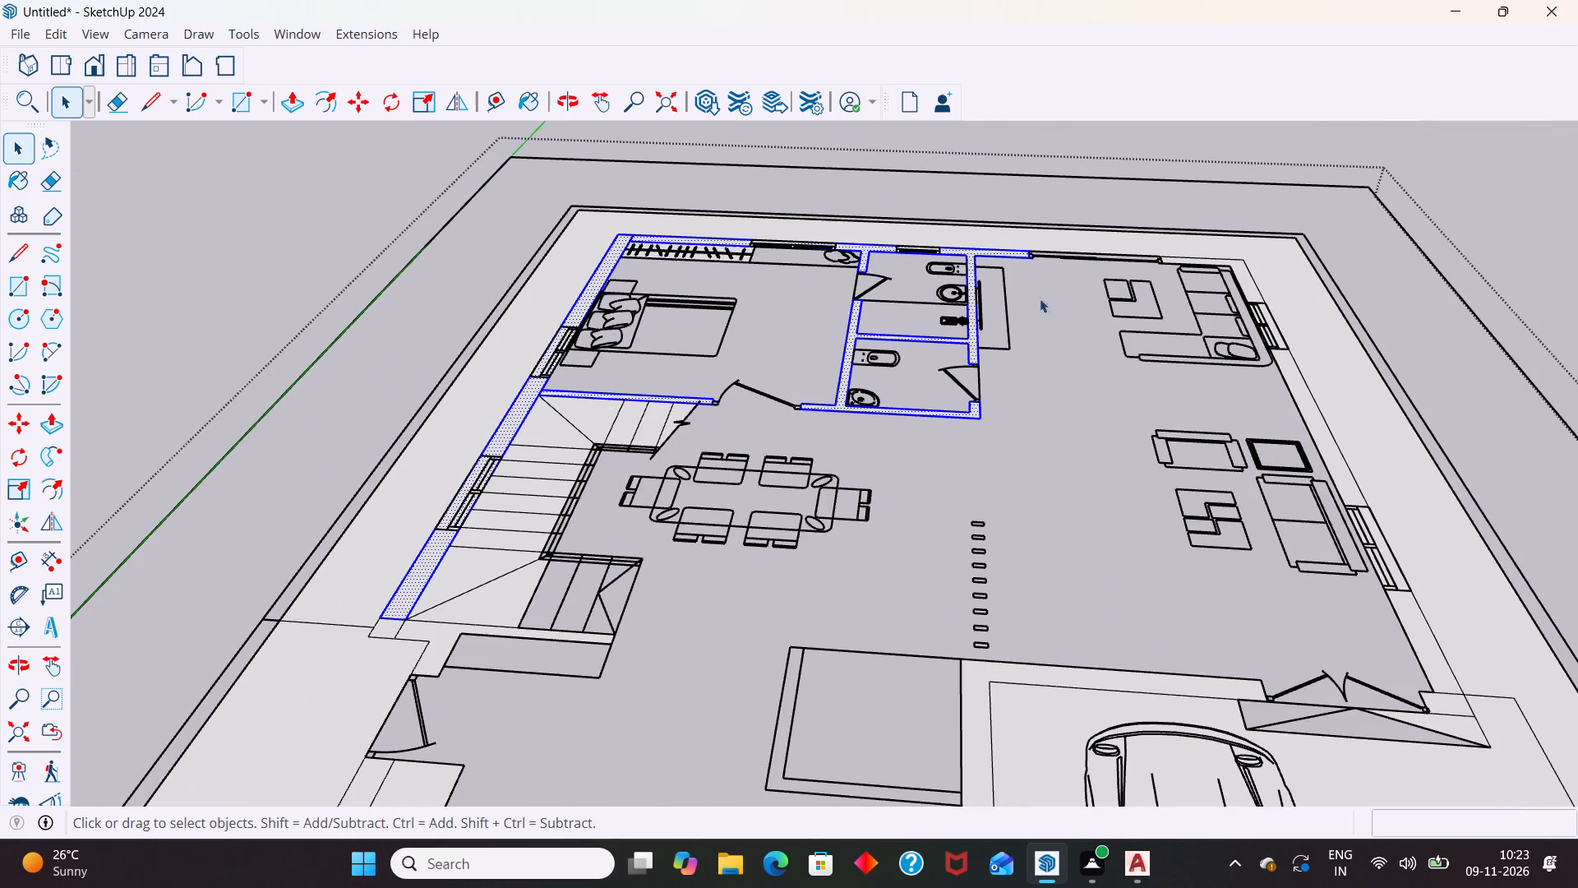
Add the living room's outer walls, the corner piece beside the main entrance and the garage wall, with their edges, to the selection.
{"action": "scroll", "coordinate": [1213, 250], "scroll_direction": "up", "scroll_amount": 8, "text": "ctrl"}
{"action": "double_click", "coordinate": [1257, 294], "text": "ctrl"}
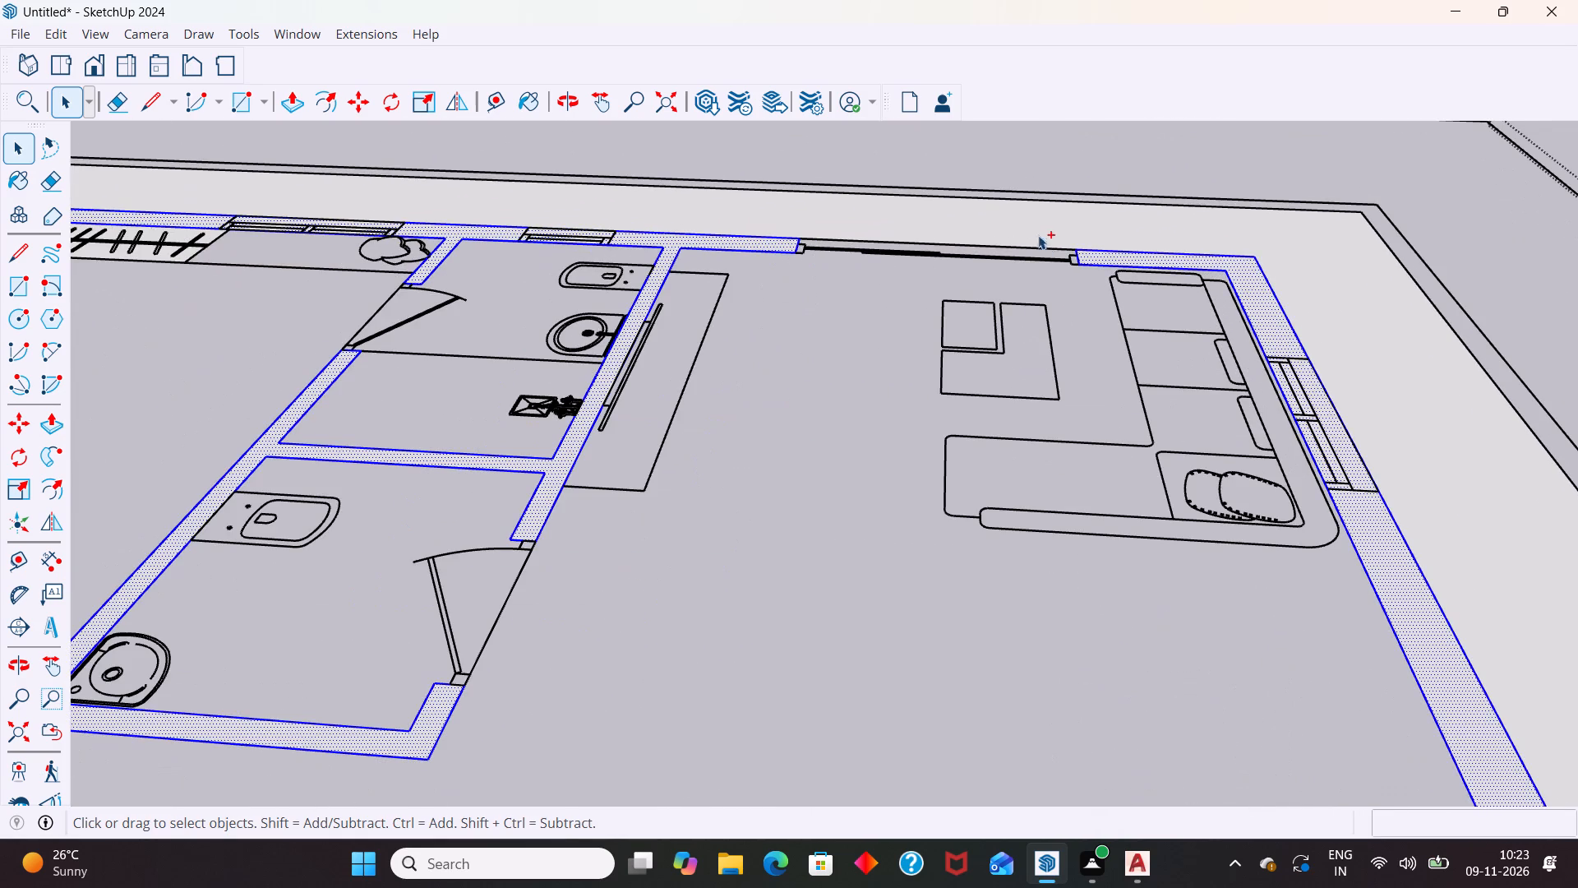
{"action": "scroll", "coordinate": [1036, 234], "scroll_direction": "down", "scroll_amount": 12, "text": "ctrl"}
{"action": "scroll", "coordinate": [1163, 481], "scroll_direction": "up", "scroll_amount": 3, "text": "ctrl"}
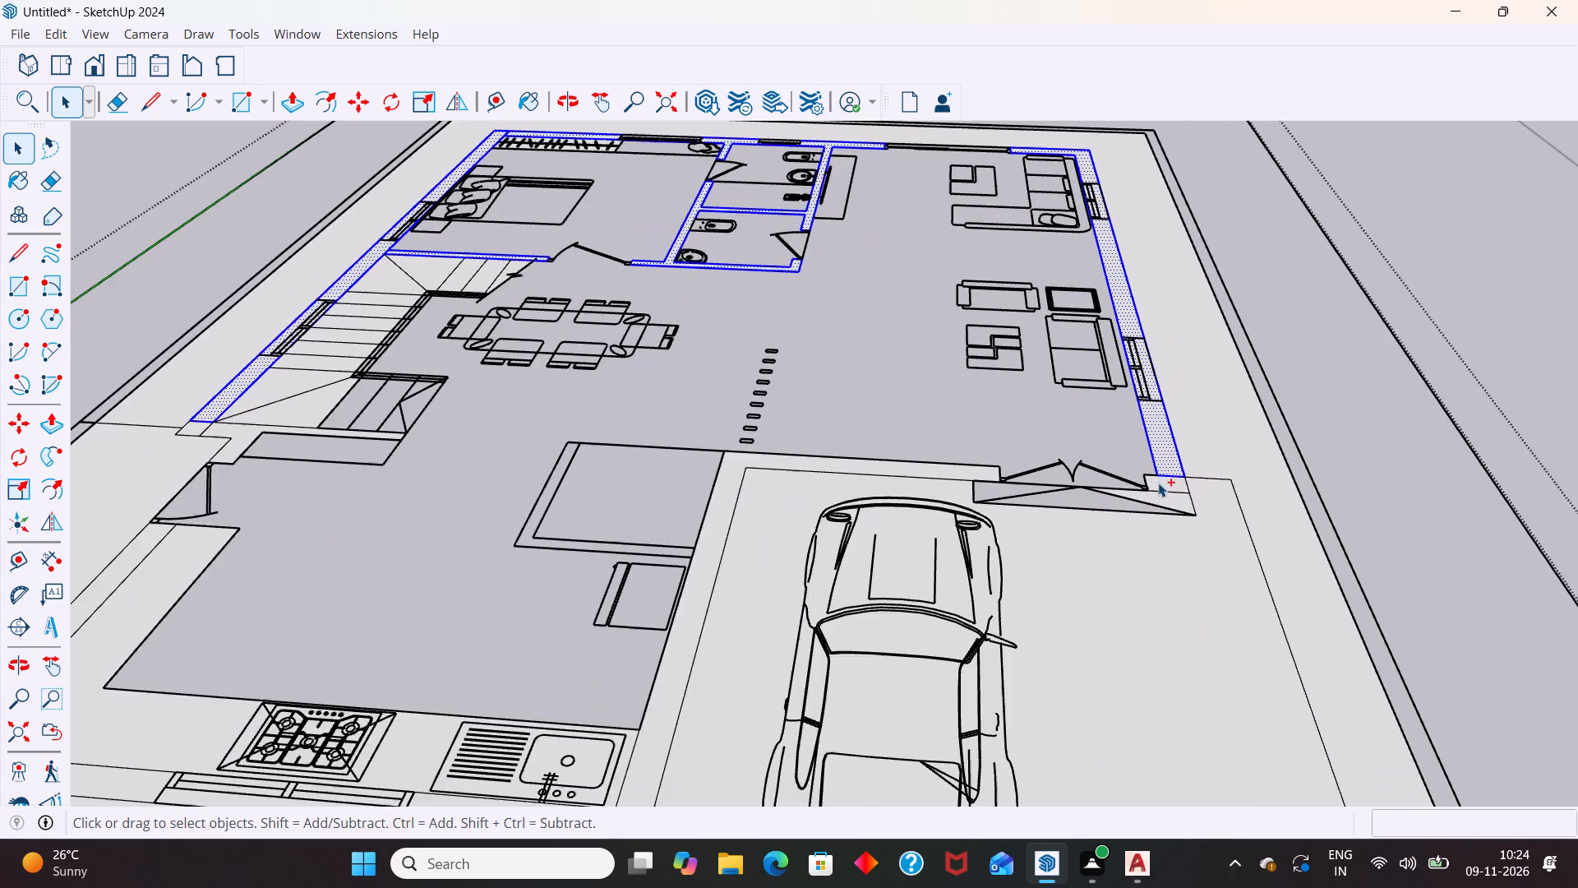
{"action": "scroll", "coordinate": [1158, 483], "scroll_direction": "up", "scroll_amount": 6, "text": "ctrl"}
{"action": "double_click", "coordinate": [1156, 482], "text": "ctrl"}
{"action": "double_click", "coordinate": [861, 471], "text": "ctrl"}
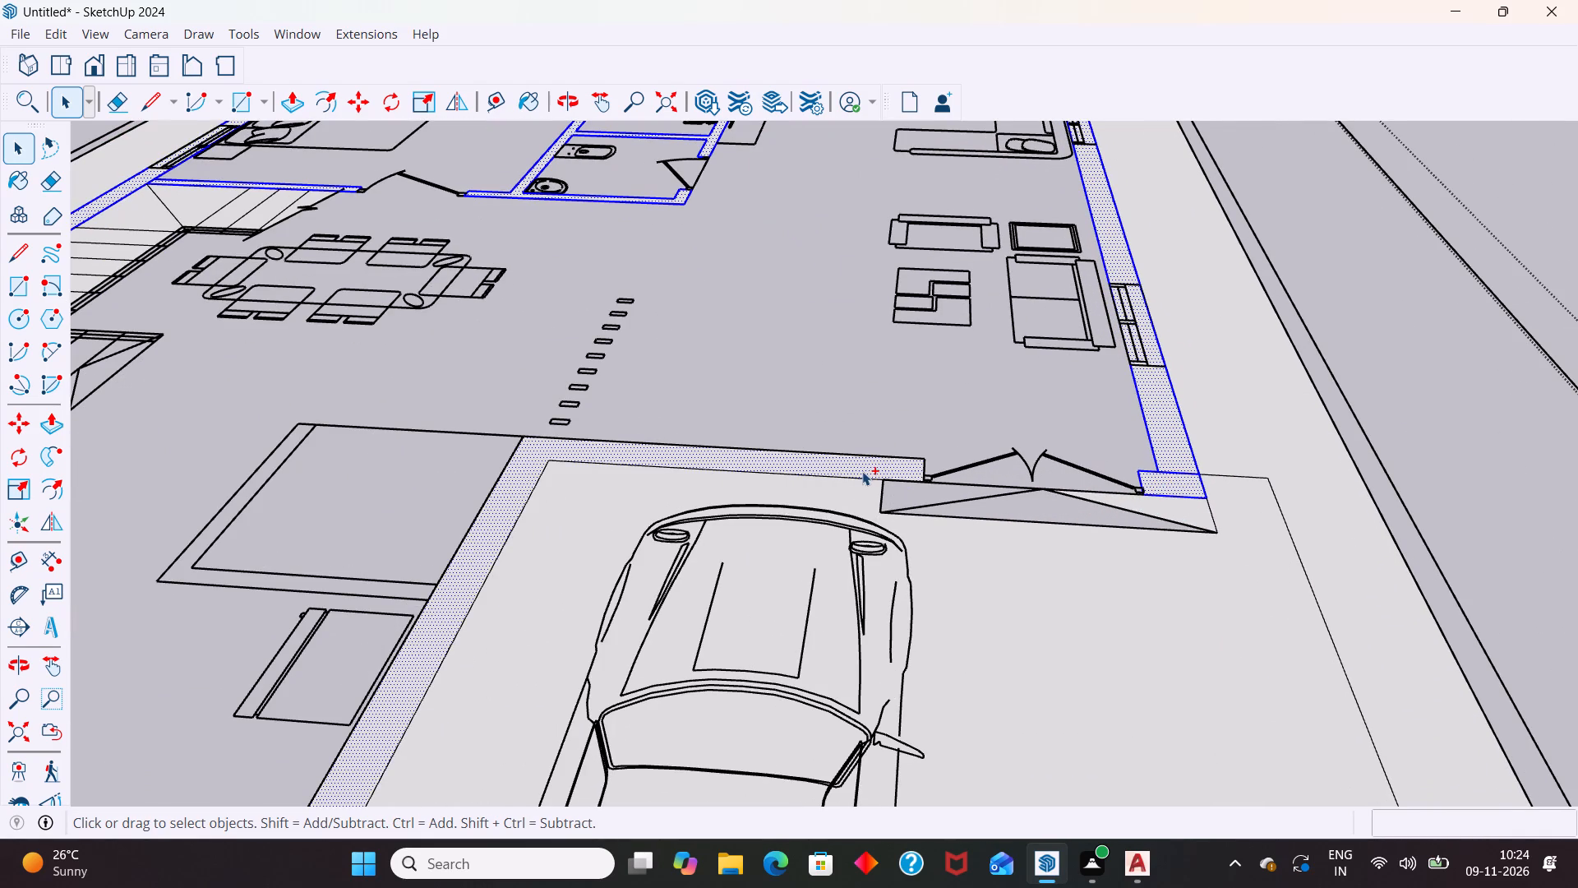
Add the kitchen's front and side walls and the wall pieces at the foot of the stairs, with their edges, to the selection.
{"action": "scroll", "coordinate": [1204, 428], "scroll_direction": "down", "scroll_amount": 8, "text": "ctrl"}
{"action": "scroll", "coordinate": [836, 657], "scroll_direction": "up", "scroll_amount": 4, "text": "ctrl"}
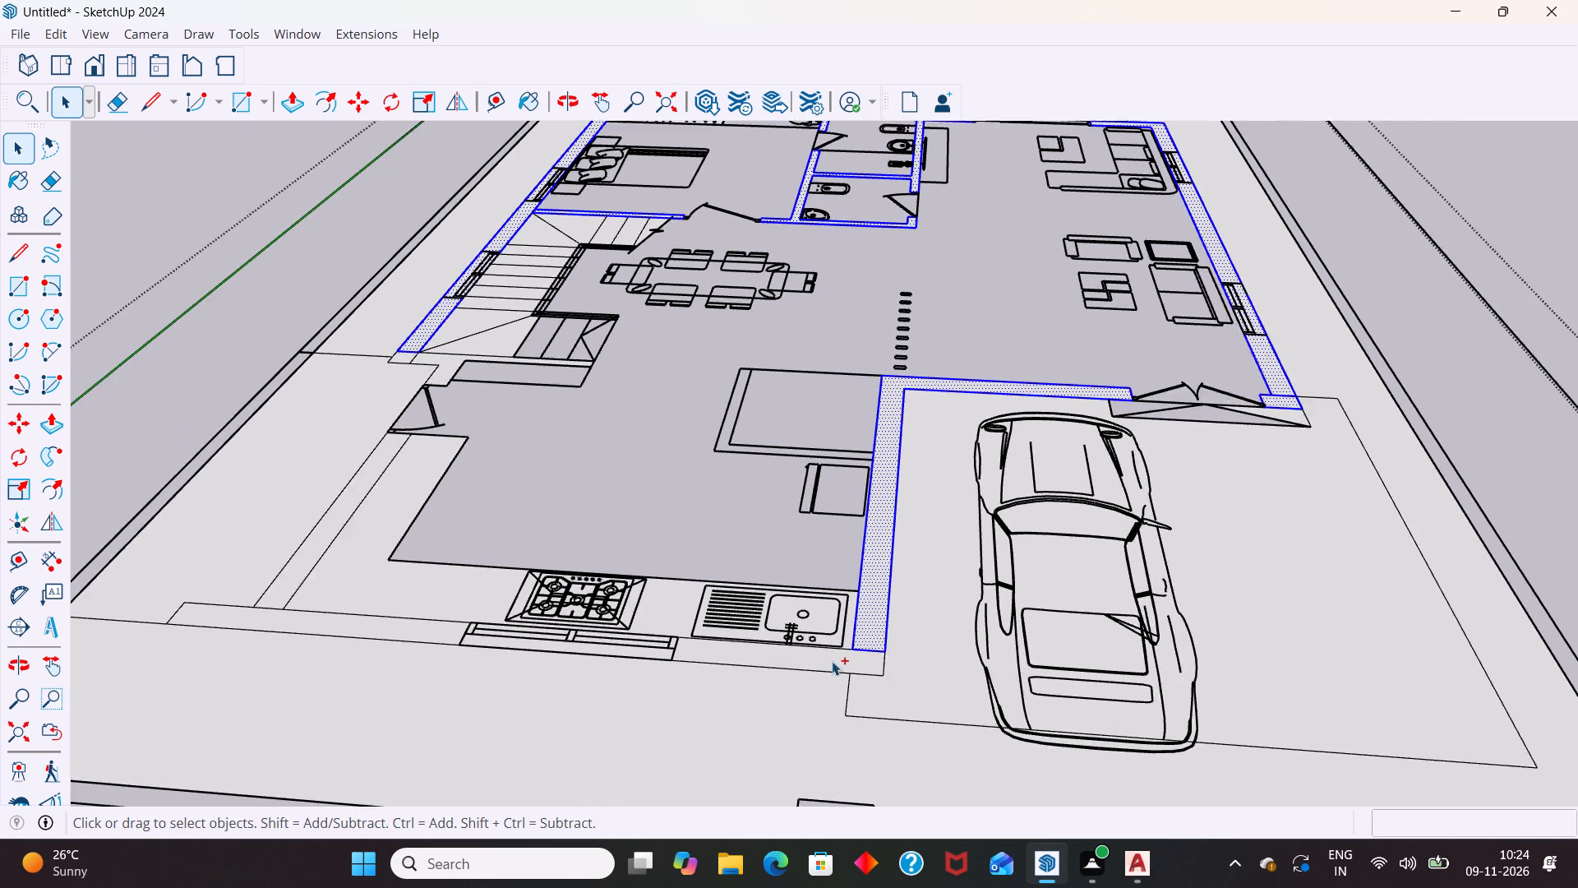
{"action": "double_click", "coordinate": [832, 662], "text": "ctrl"}
{"action": "scroll", "coordinate": [1024, 630], "scroll_direction": "down", "scroll_amount": 5, "text": "ctrl"}
{"action": "scroll", "coordinate": [502, 538], "scroll_direction": "up", "scroll_amount": 6, "text": "ctrl"}
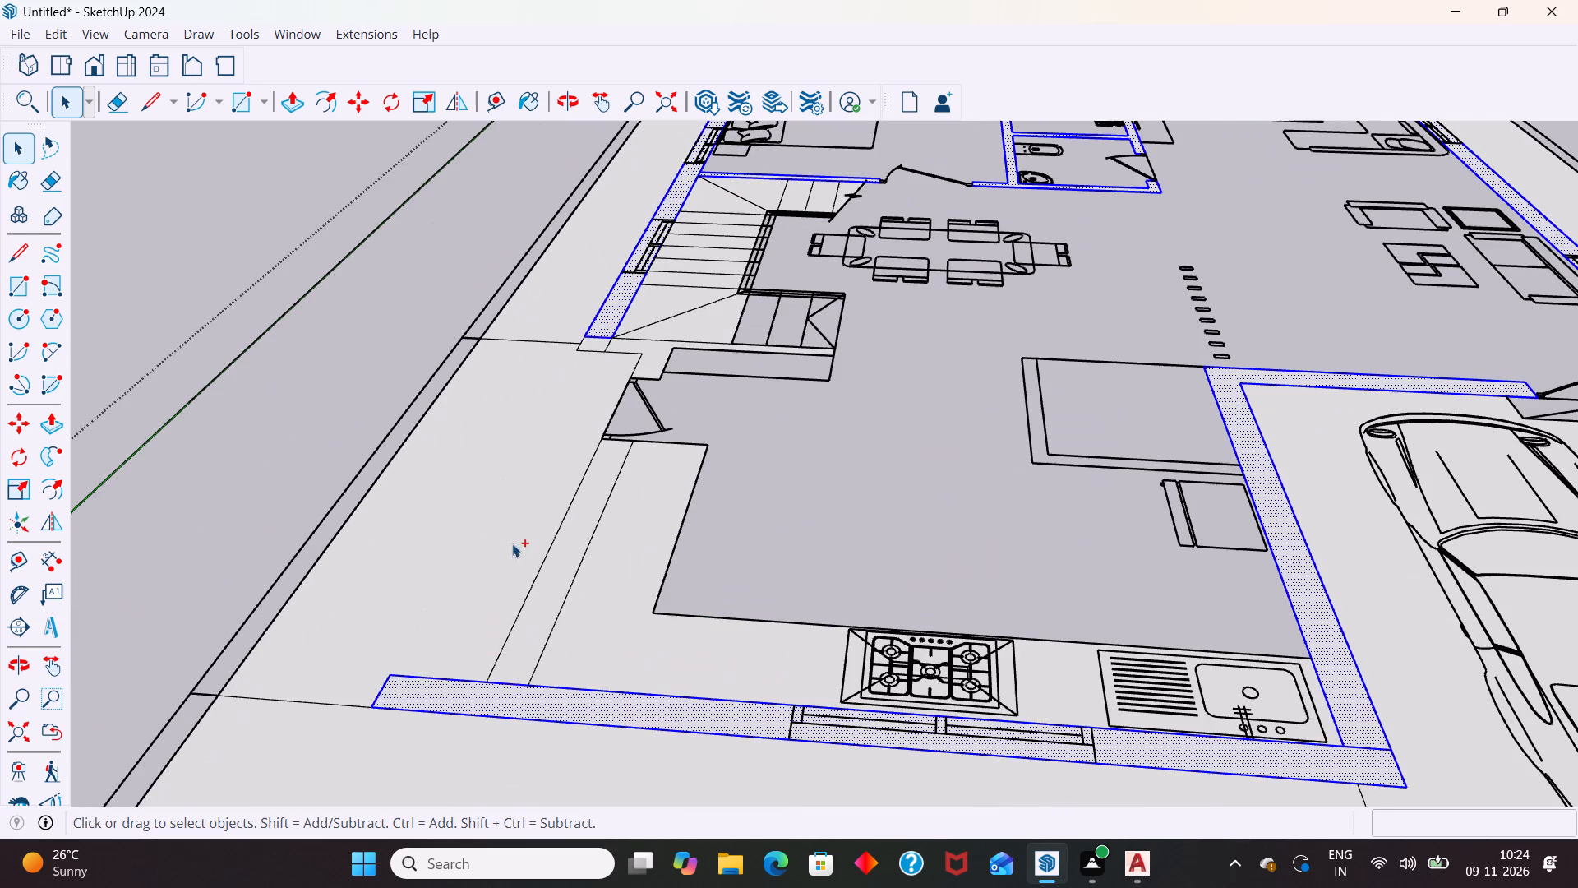
{"action": "double_click", "coordinate": [591, 496], "text": "ctrl"}
{"action": "scroll", "coordinate": [626, 338], "scroll_direction": "up", "scroll_amount": 4, "text": "ctrl"}
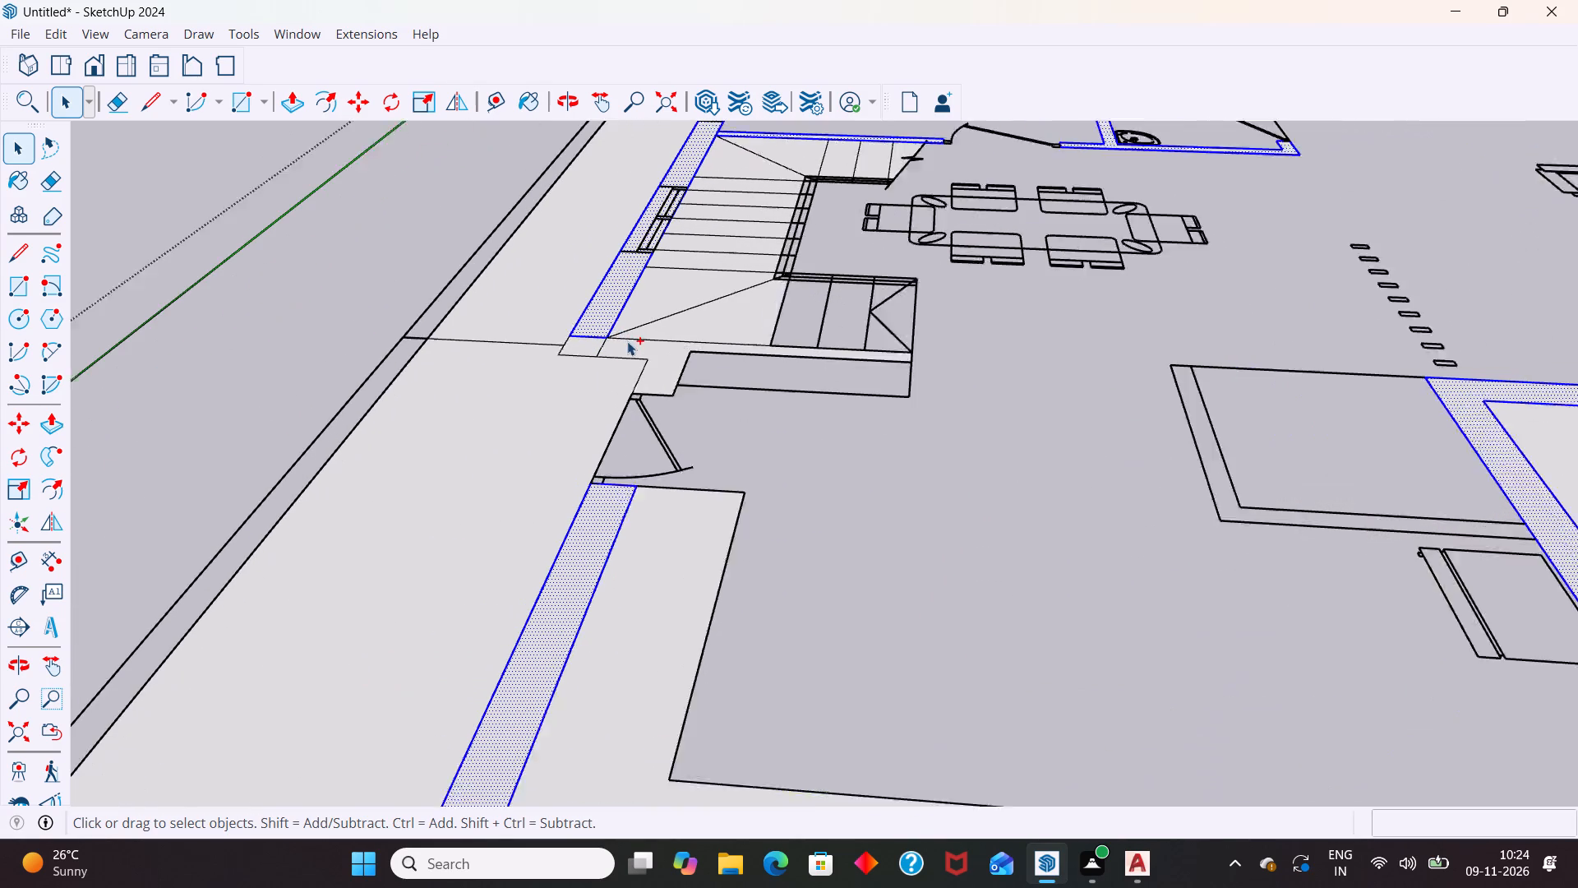
{"action": "scroll", "coordinate": [627, 341], "scroll_direction": "up", "scroll_amount": 1, "text": "ctrl"}
{"action": "double_click", "coordinate": [678, 363], "text": "ctrl"}
{"action": "double_click", "coordinate": [570, 346], "text": "ctrl"}
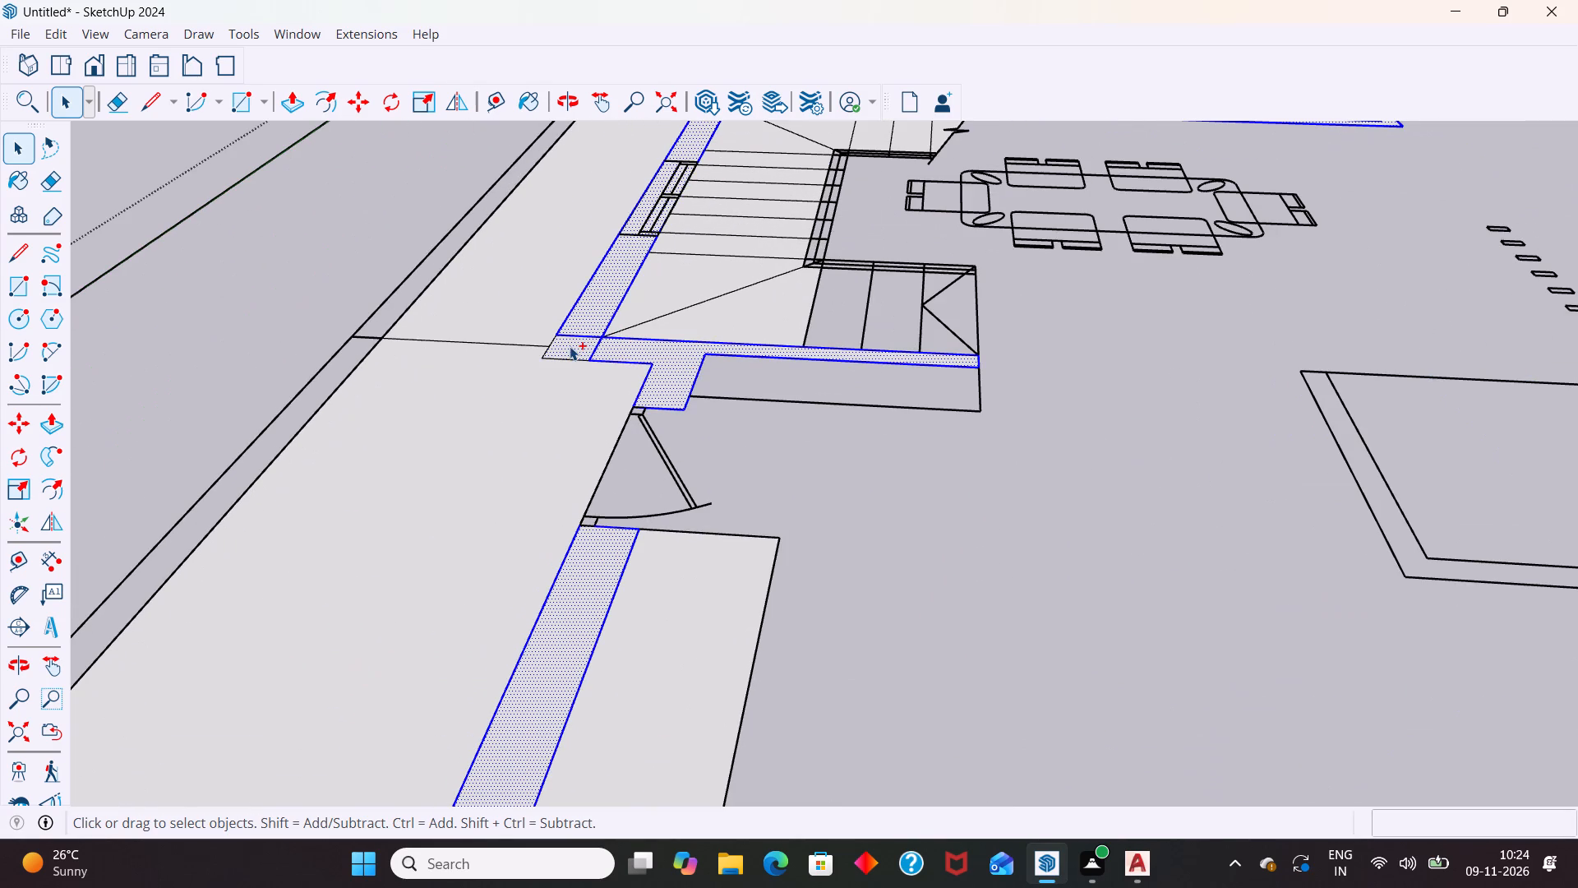
Make a group from all the selected ground-floor wall faces and edges.
{"action": "scroll", "coordinate": [574, 375], "scroll_direction": "down", "scroll_amount": 13}
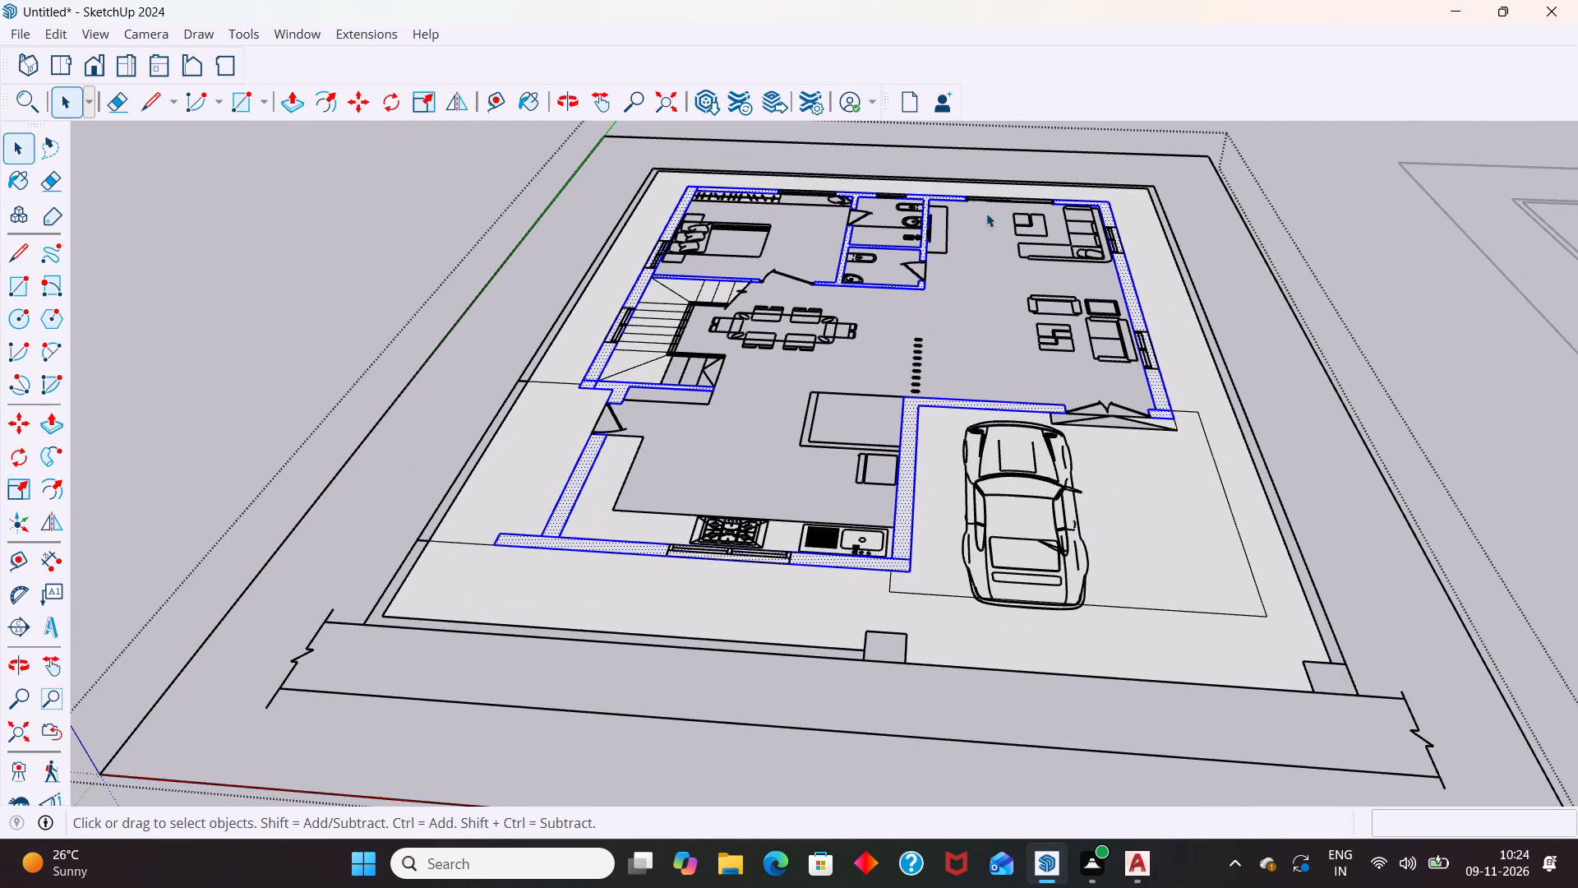
{"action": "scroll", "coordinate": [943, 205], "scroll_direction": "up", "scroll_amount": 1}
{"action": "scroll", "coordinate": [943, 206], "scroll_direction": "down", "scroll_amount": 1}
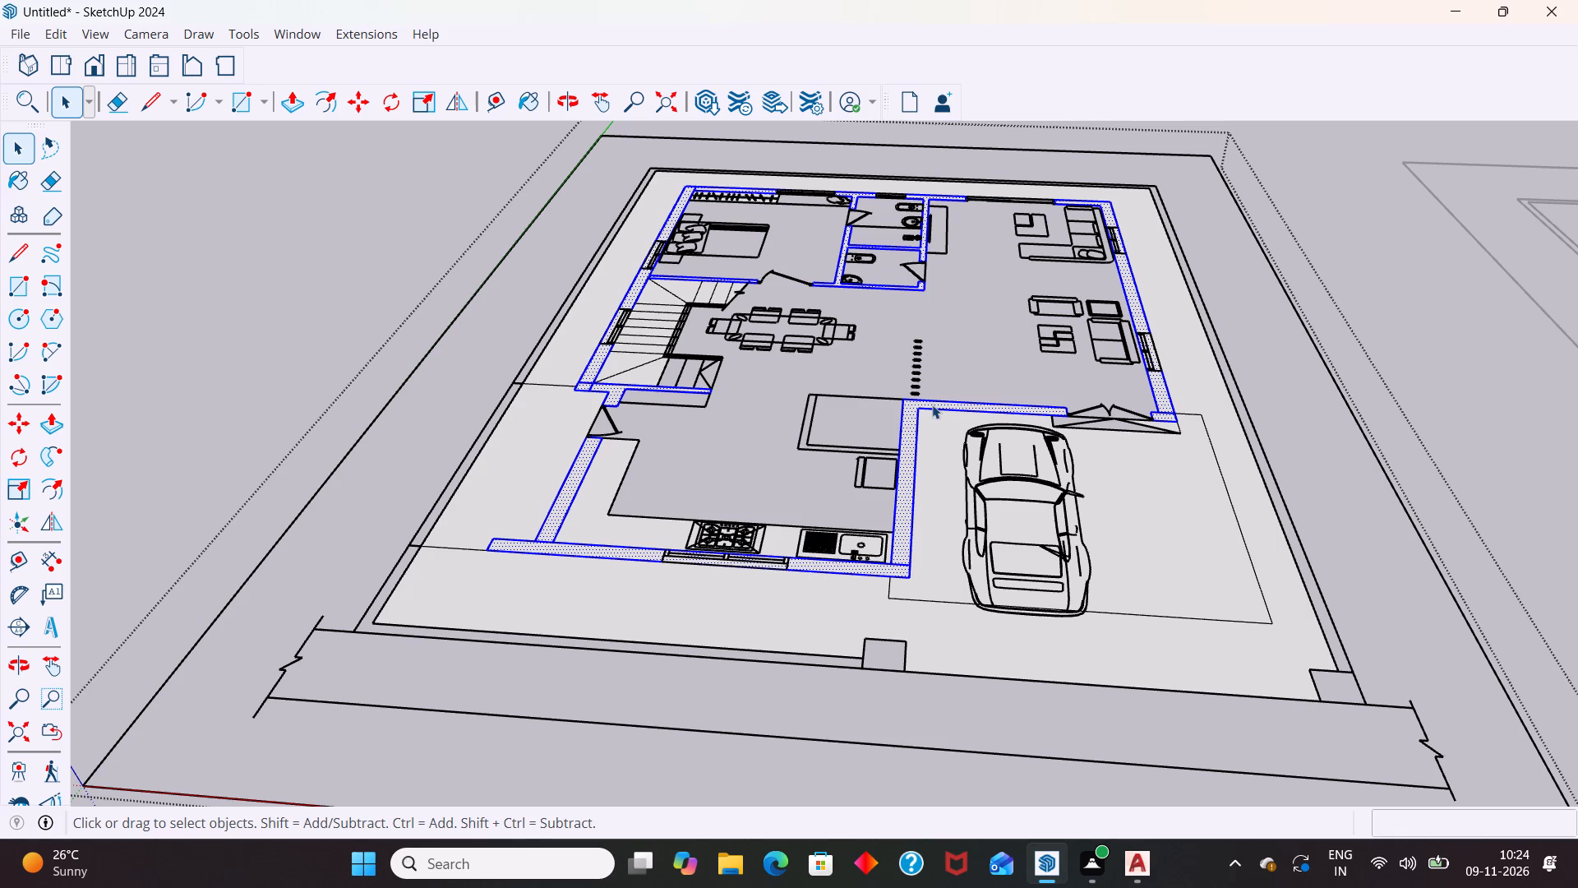
{"action": "right_click", "coordinate": [932, 401]}
{"action": "left_click", "coordinate": [960, 197]}
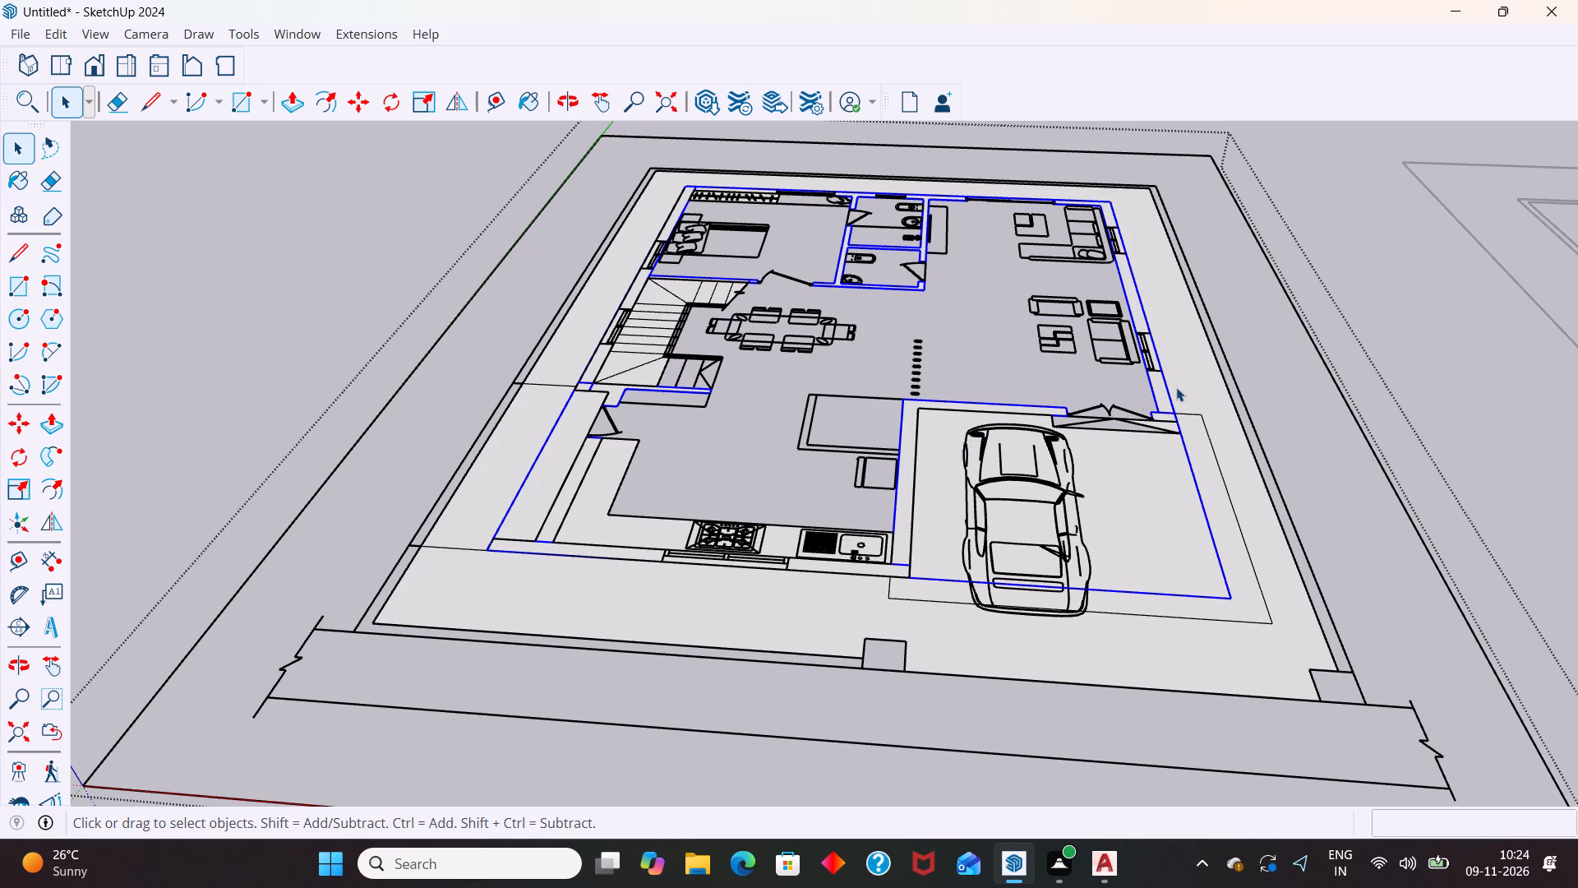
Open the wall group for editing and Push/Pull the living room's outer wall face up 10'.
{"action": "scroll", "coordinate": [1176, 387], "scroll_direction": "up", "scroll_amount": 5}
{"action": "triple_click", "coordinate": [1146, 396]}
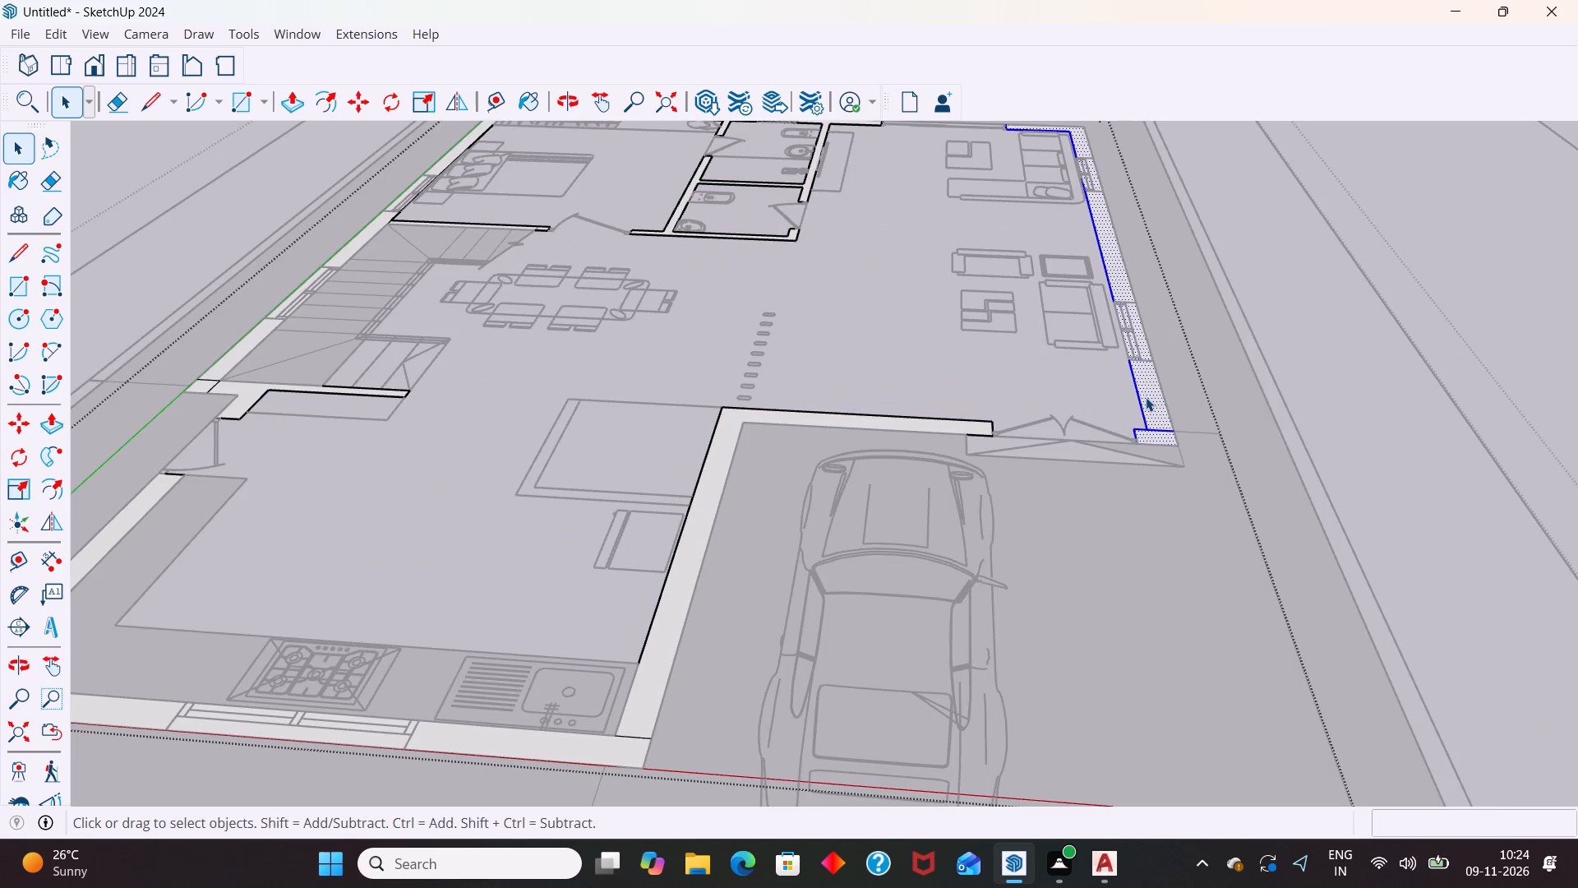
{"action": "key", "text": "p"}
{"action": "left_click", "coordinate": [1146, 397]}
{"action": "scroll", "coordinate": [1171, 346], "scroll_direction": "down", "scroll_amount": 5}
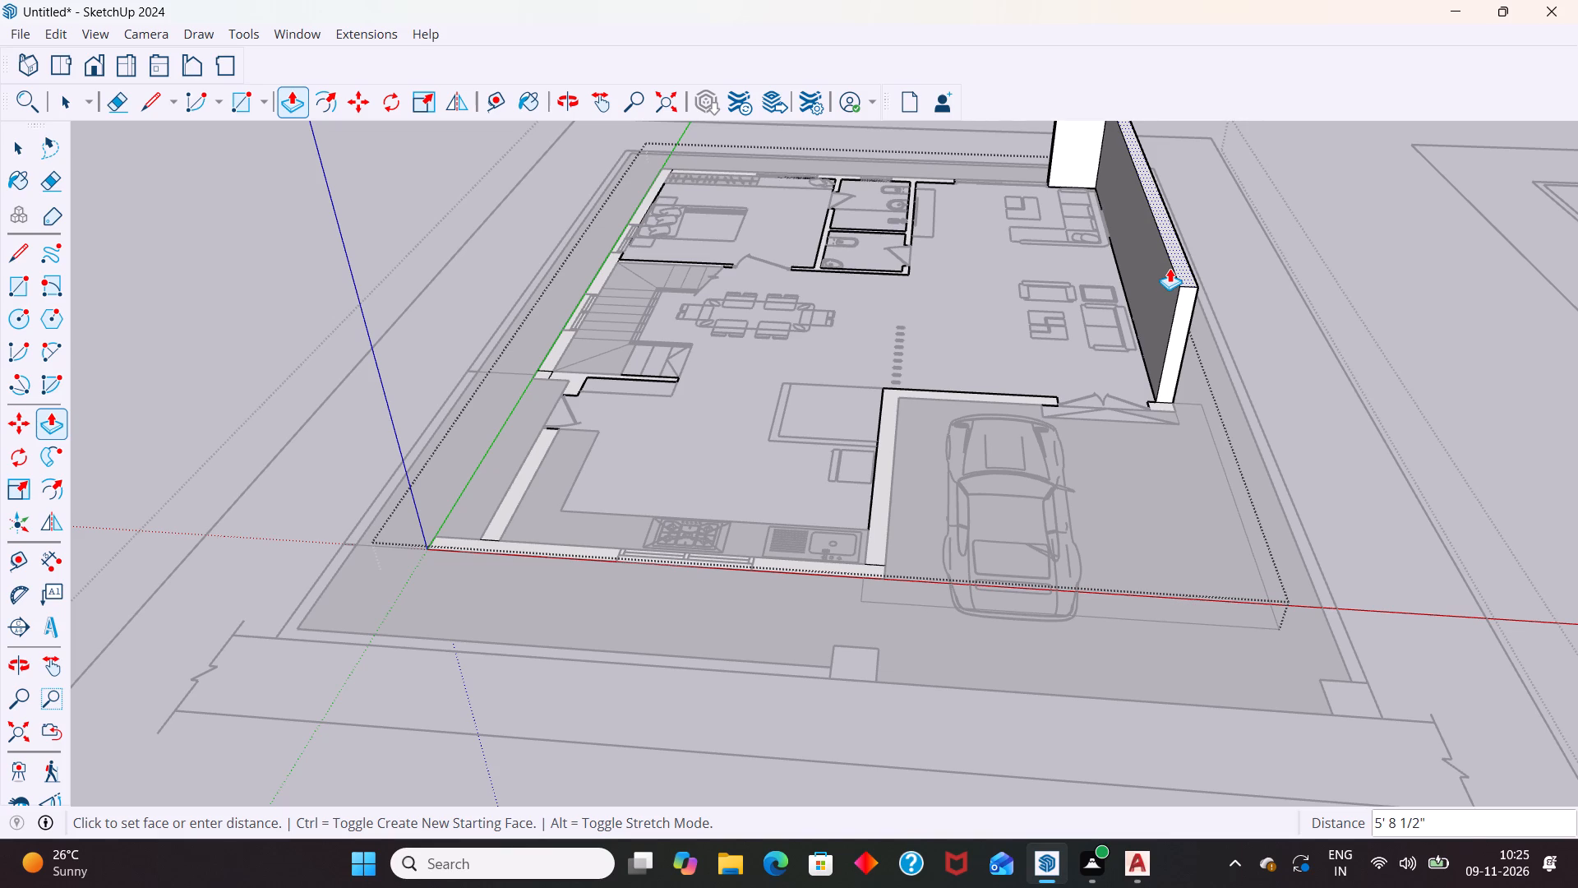
{"action": "type", "text": "10'"}
{"action": "key", "text": "Return"}
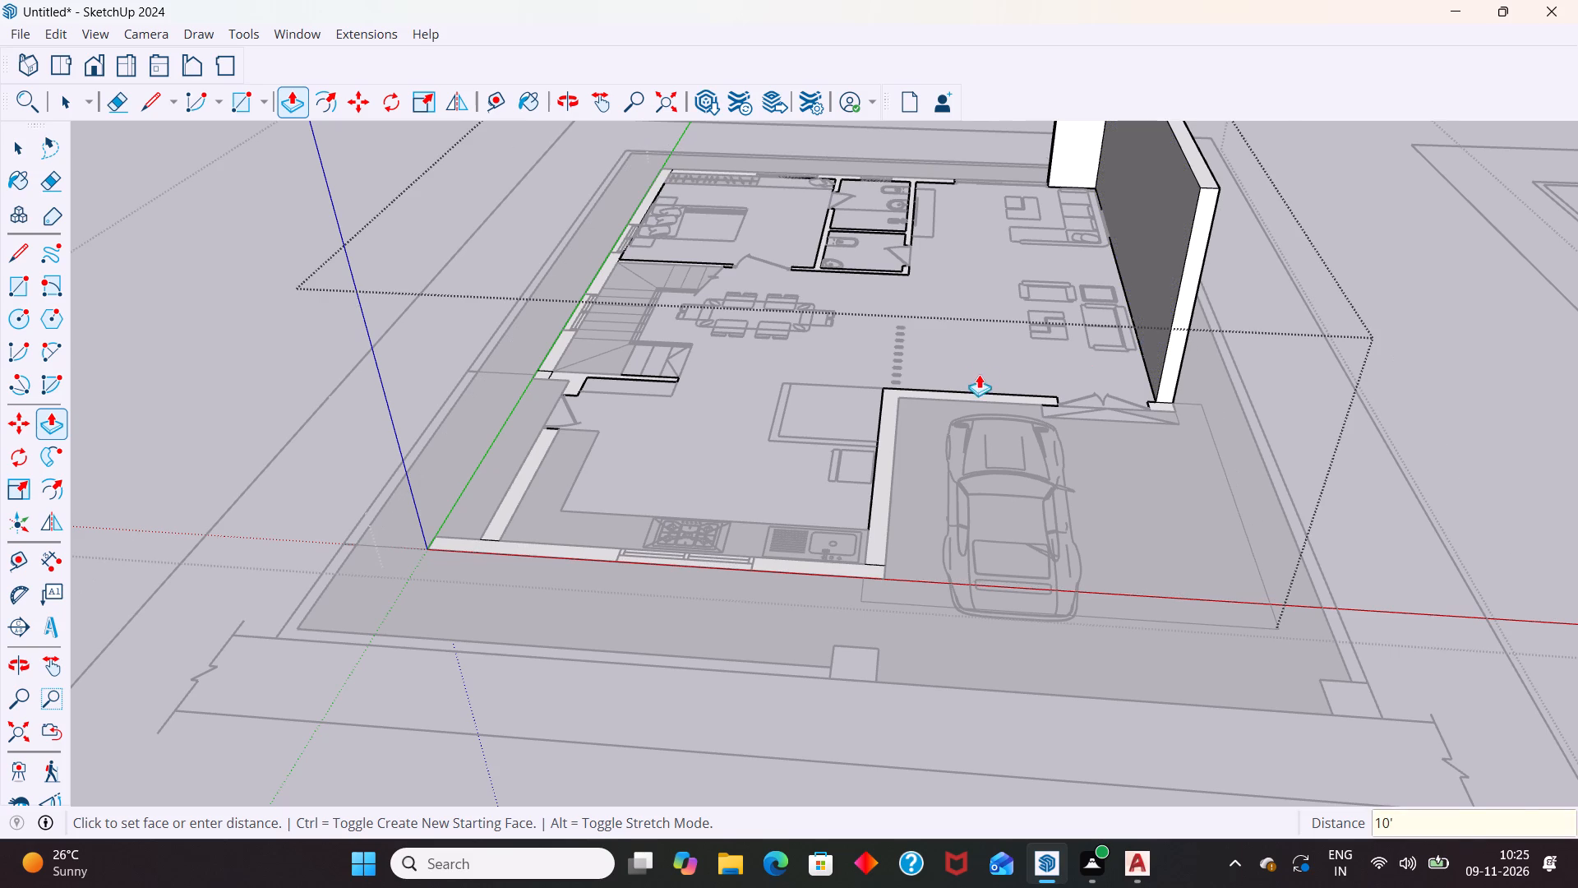
Push/Pull the L-shaped wall face between the house interior and the garage up 10'.
{"action": "scroll", "coordinate": [976, 379], "scroll_direction": "up", "scroll_amount": 4}
{"action": "key", "text": "space"}
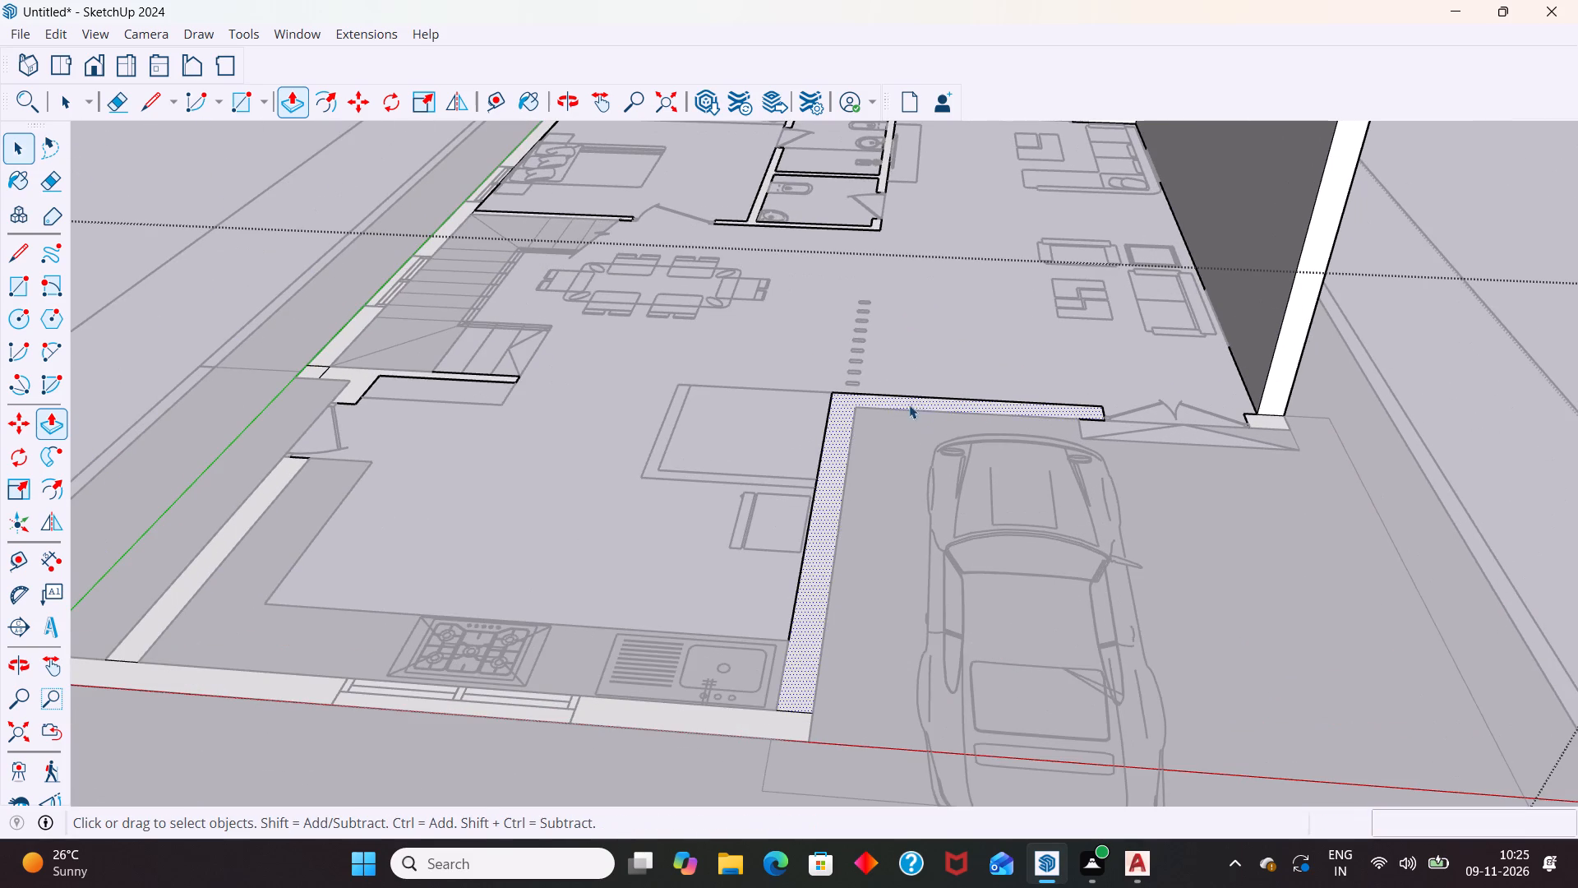
{"action": "left_click", "coordinate": [899, 403]}
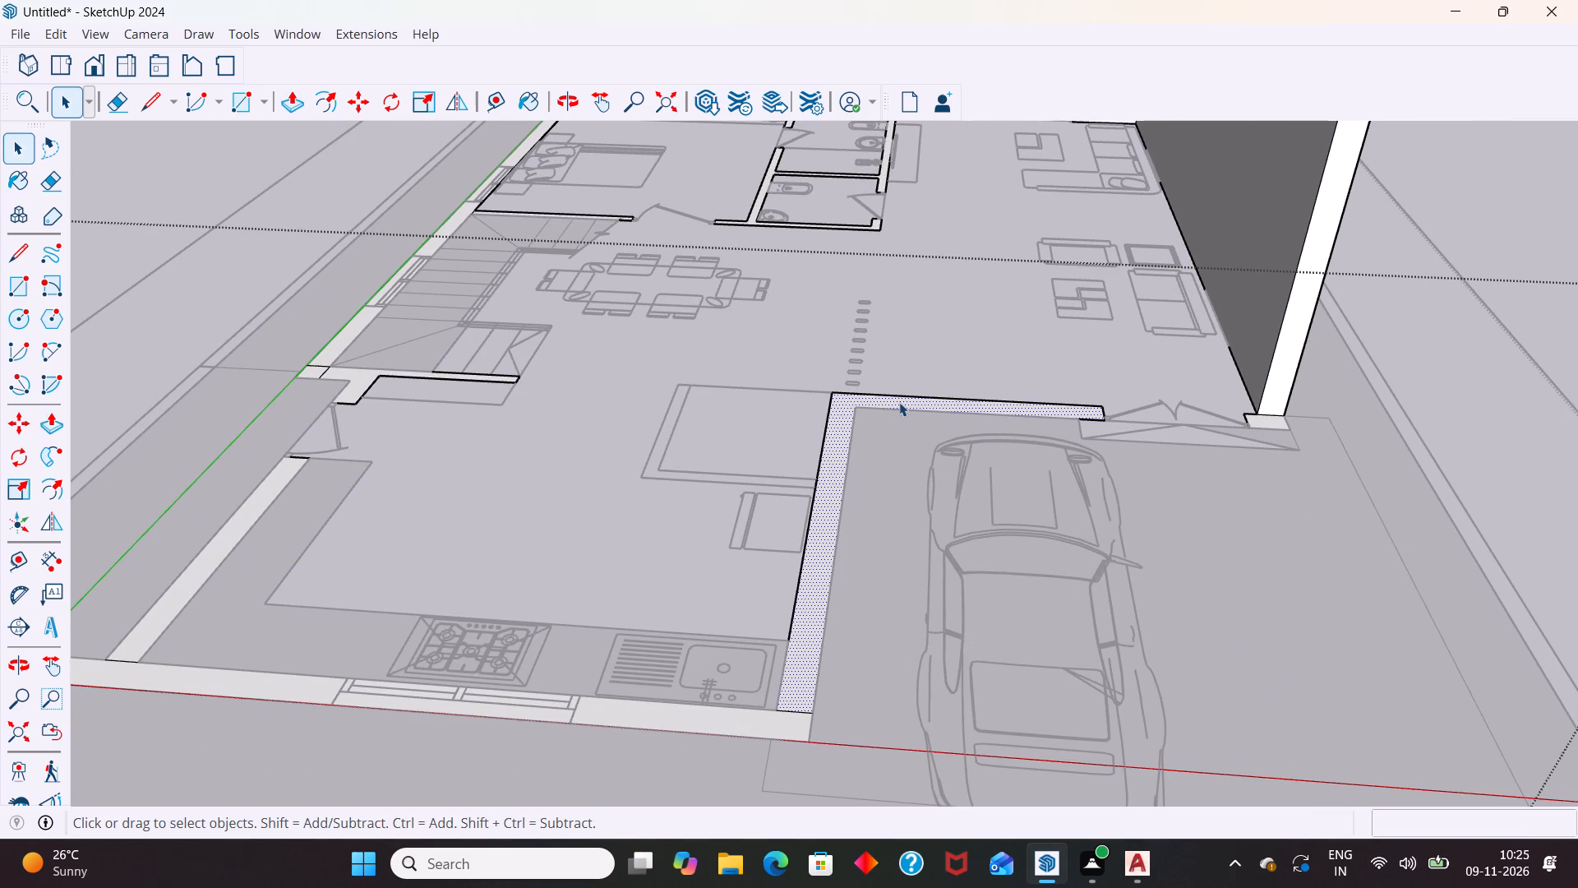
{"action": "key", "text": "p"}
{"action": "left_click", "coordinate": [906, 393]}
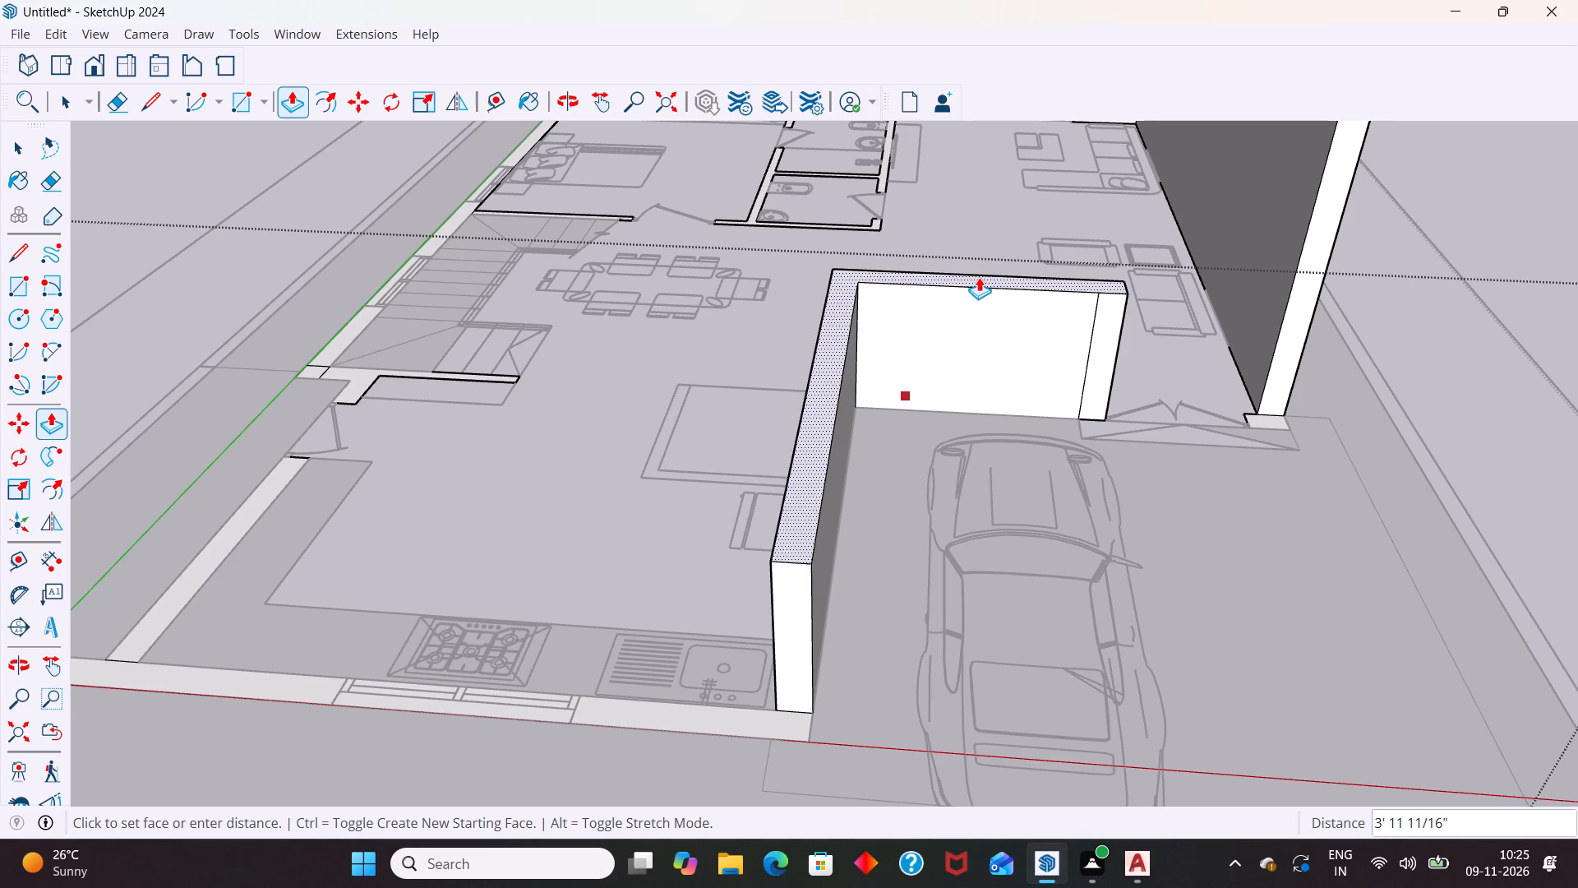
{"action": "type", "text": "10'"}
{"action": "key", "text": "Return"}
{"action": "scroll", "coordinate": [1012, 243], "scroll_direction": "down", "scroll_amount": 6}
{"action": "key", "text": "Escape"}
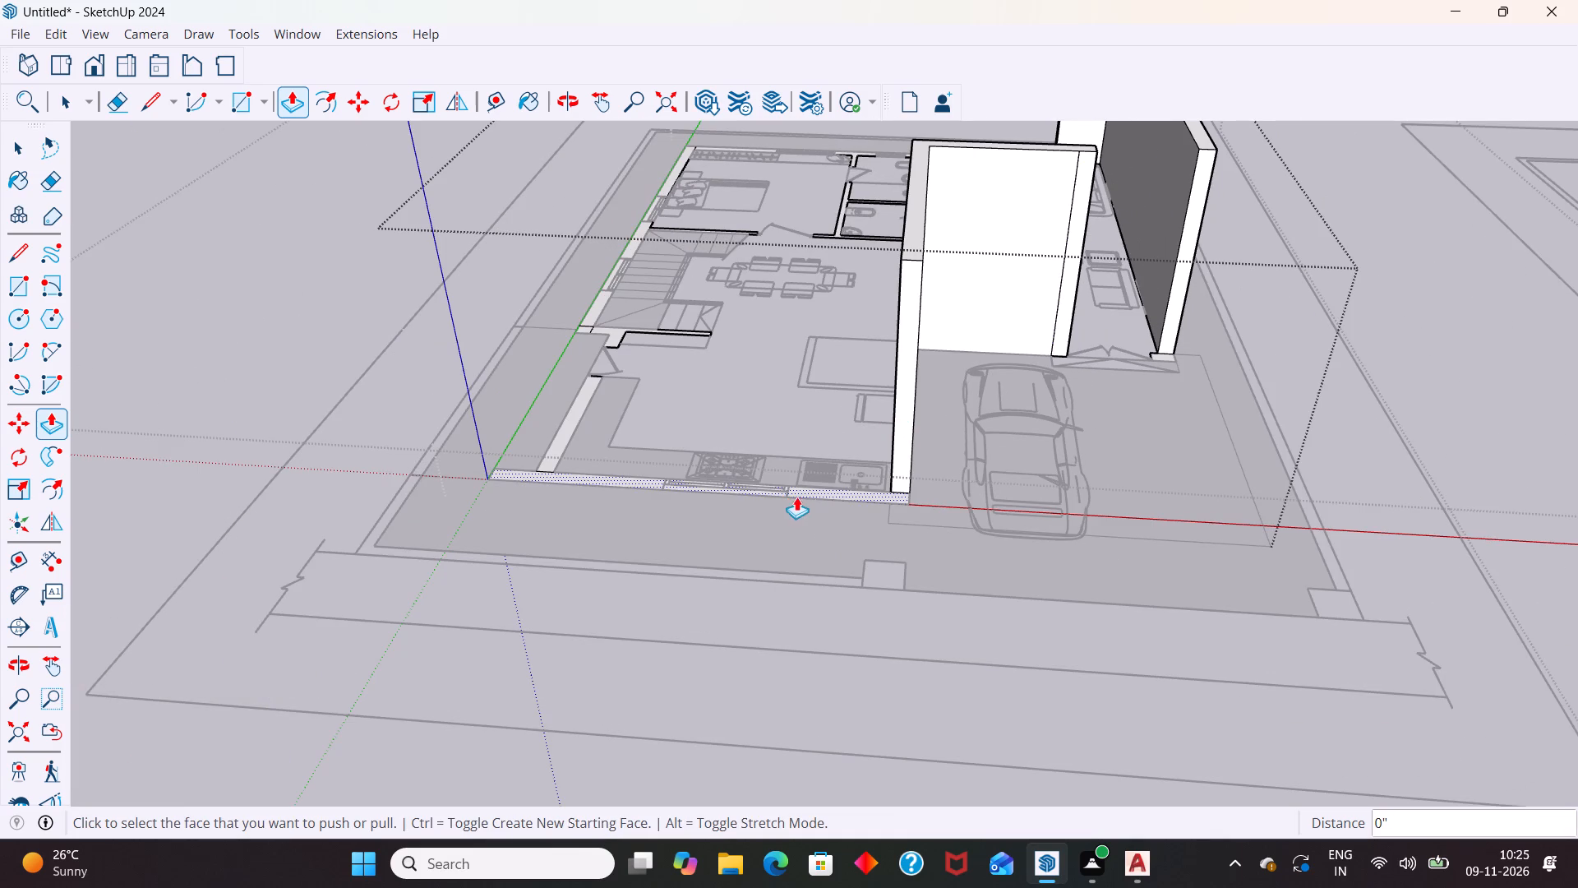
Push/Pull the kitchen's front wall face up 10'.
{"action": "left_click", "coordinate": [824, 487]}
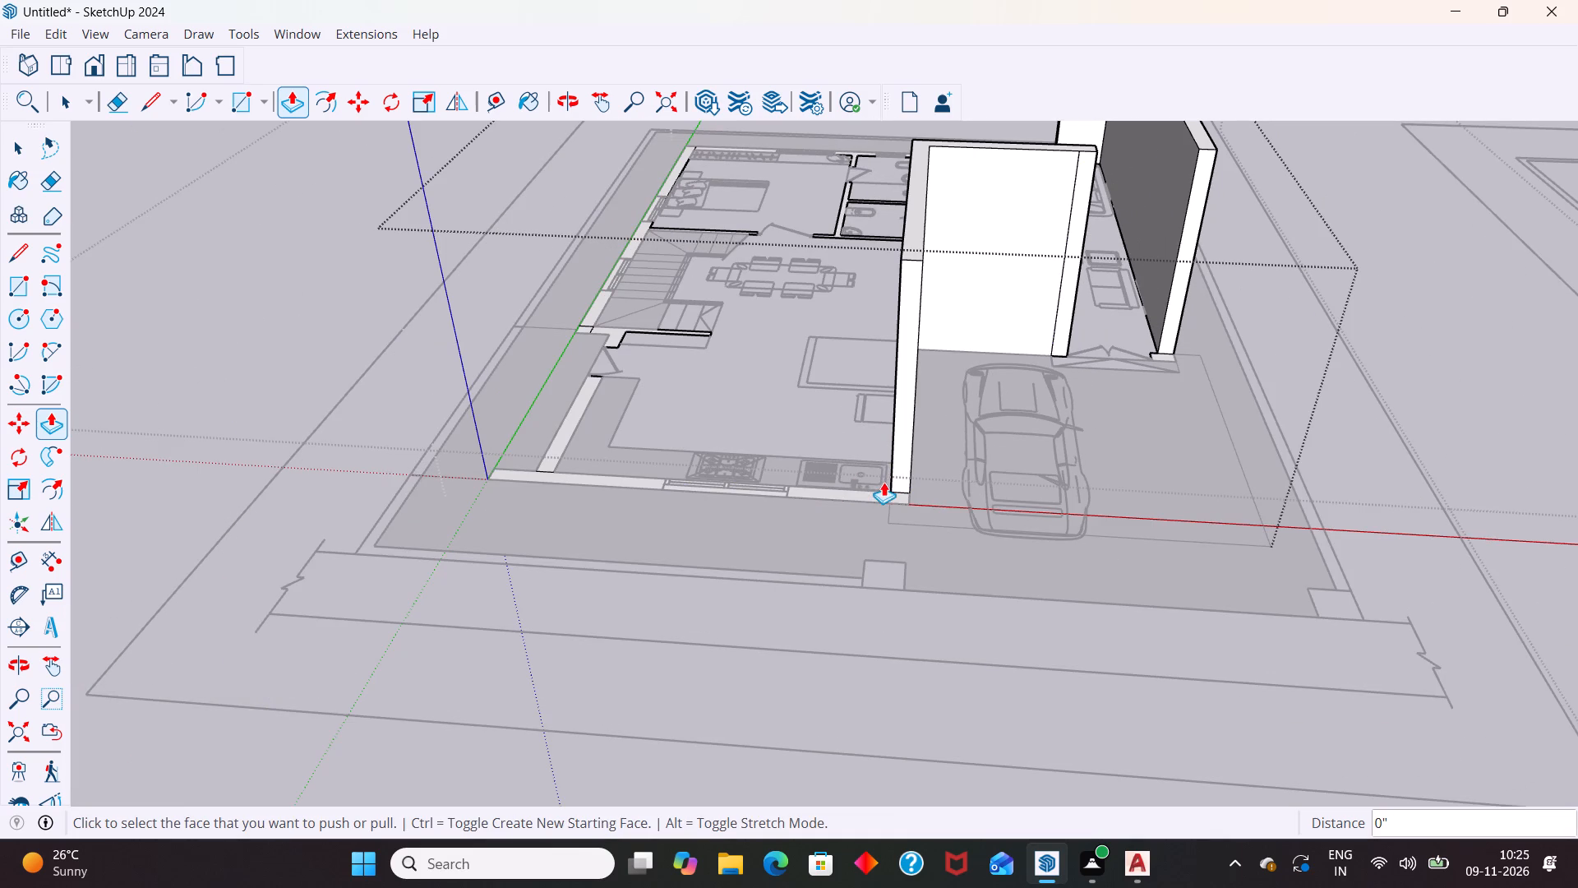
{"action": "scroll", "coordinate": [862, 494], "scroll_direction": "up", "scroll_amount": 4}
{"action": "left_click", "coordinate": [861, 495]}
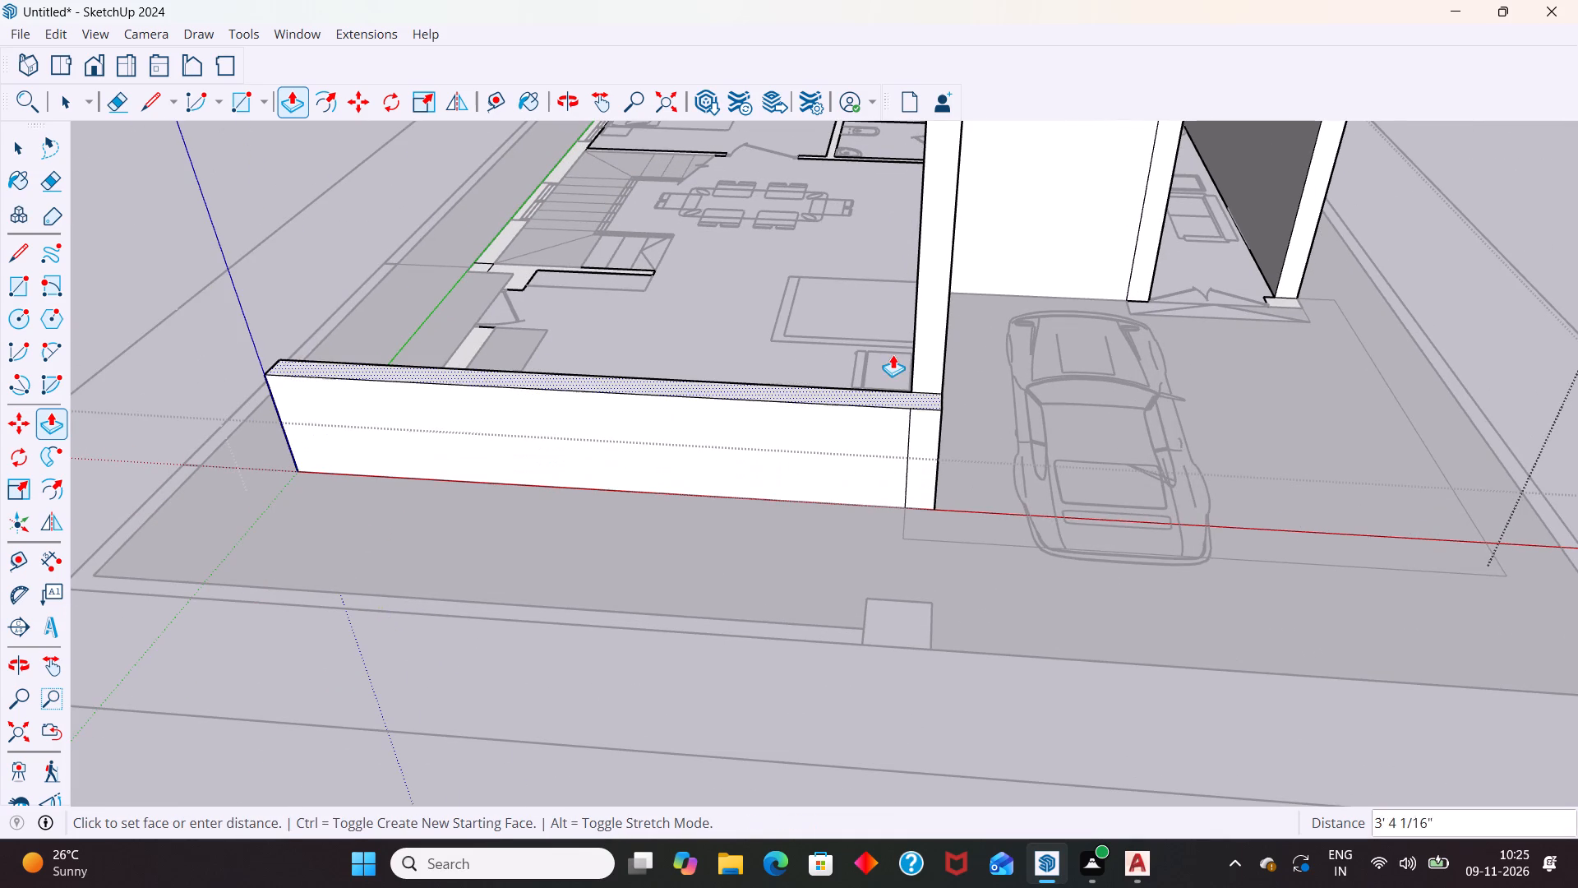
{"action": "type", "text": "10'"}
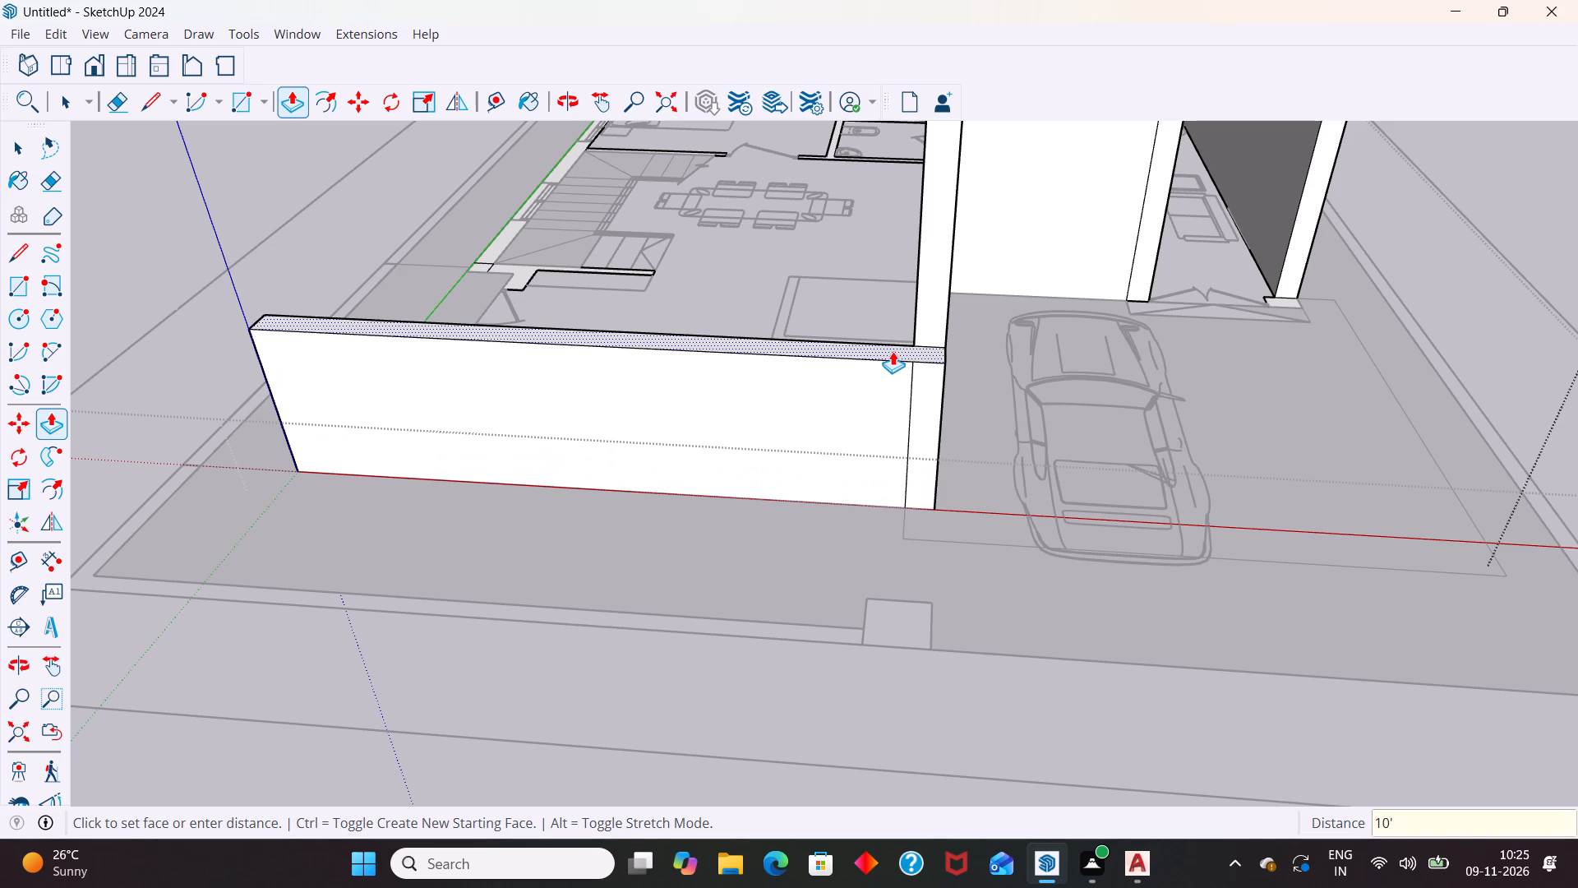
{"action": "key", "text": "Return"}
Repeat the 10' Push/Pull on the kitchen's side wall, the wall pieces by the stairs and the outer wall along stairs and bedroom.
{"action": "scroll", "coordinate": [883, 409], "scroll_direction": "down", "scroll_amount": 13}
{"action": "middle_click_drag", "start_coordinate": [888, 454], "coordinate": [1055, 421]}
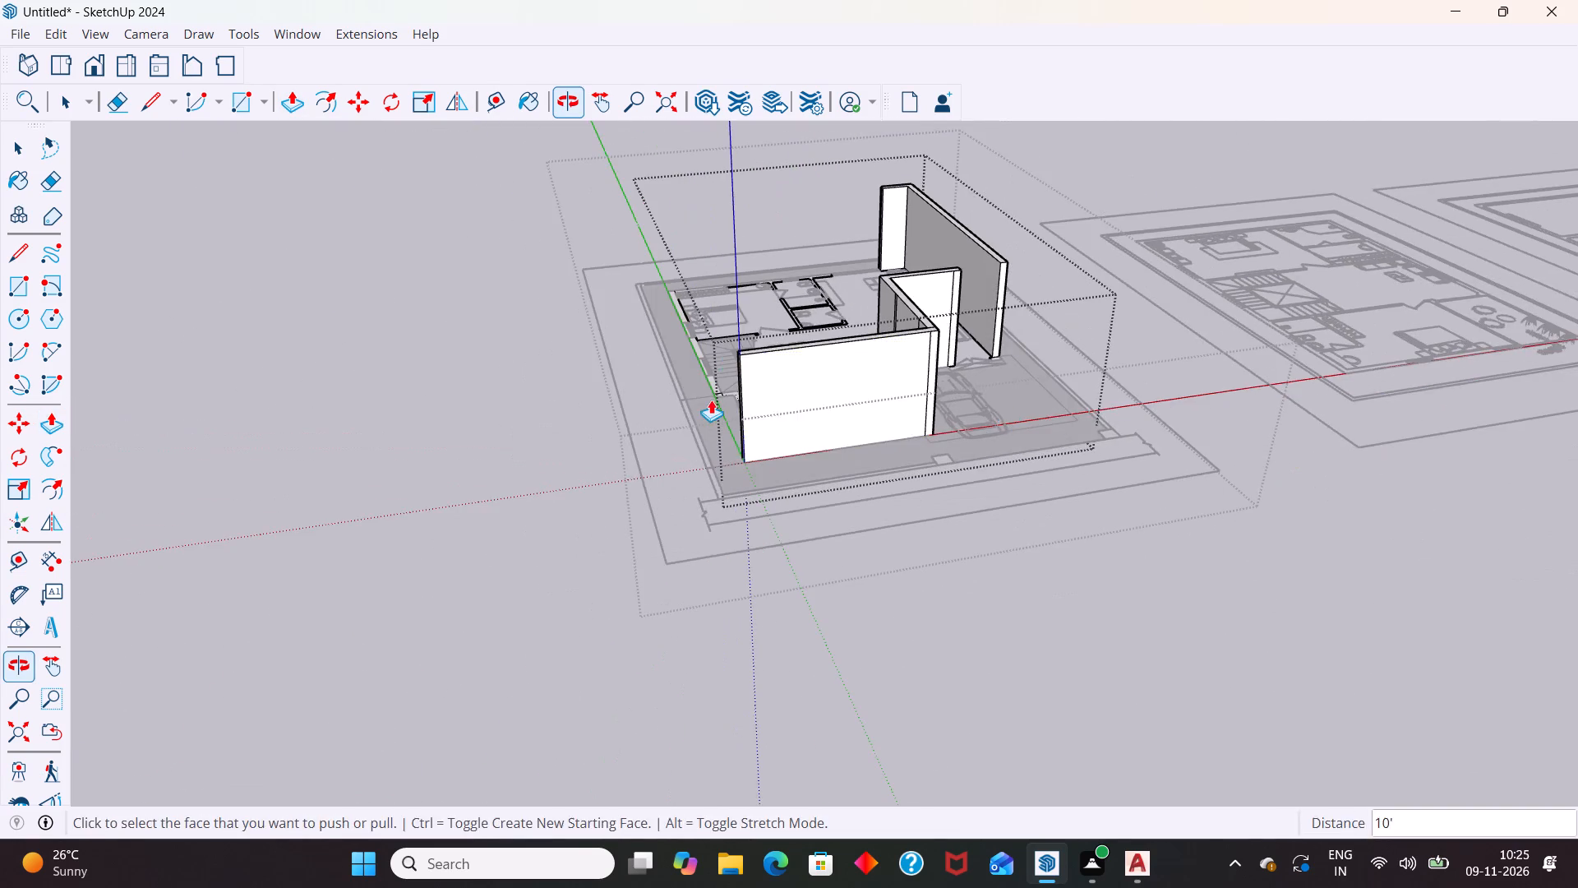
{"action": "middle_click_drag", "start_coordinate": [719, 403], "coordinate": [990, 389]}
{"action": "scroll", "coordinate": [930, 415], "scroll_direction": "up", "scroll_amount": 7}
{"action": "middle_click_drag", "start_coordinate": [872, 437], "coordinate": [1032, 464]}
{"action": "scroll", "coordinate": [956, 431], "scroll_direction": "up", "scroll_amount": 3}
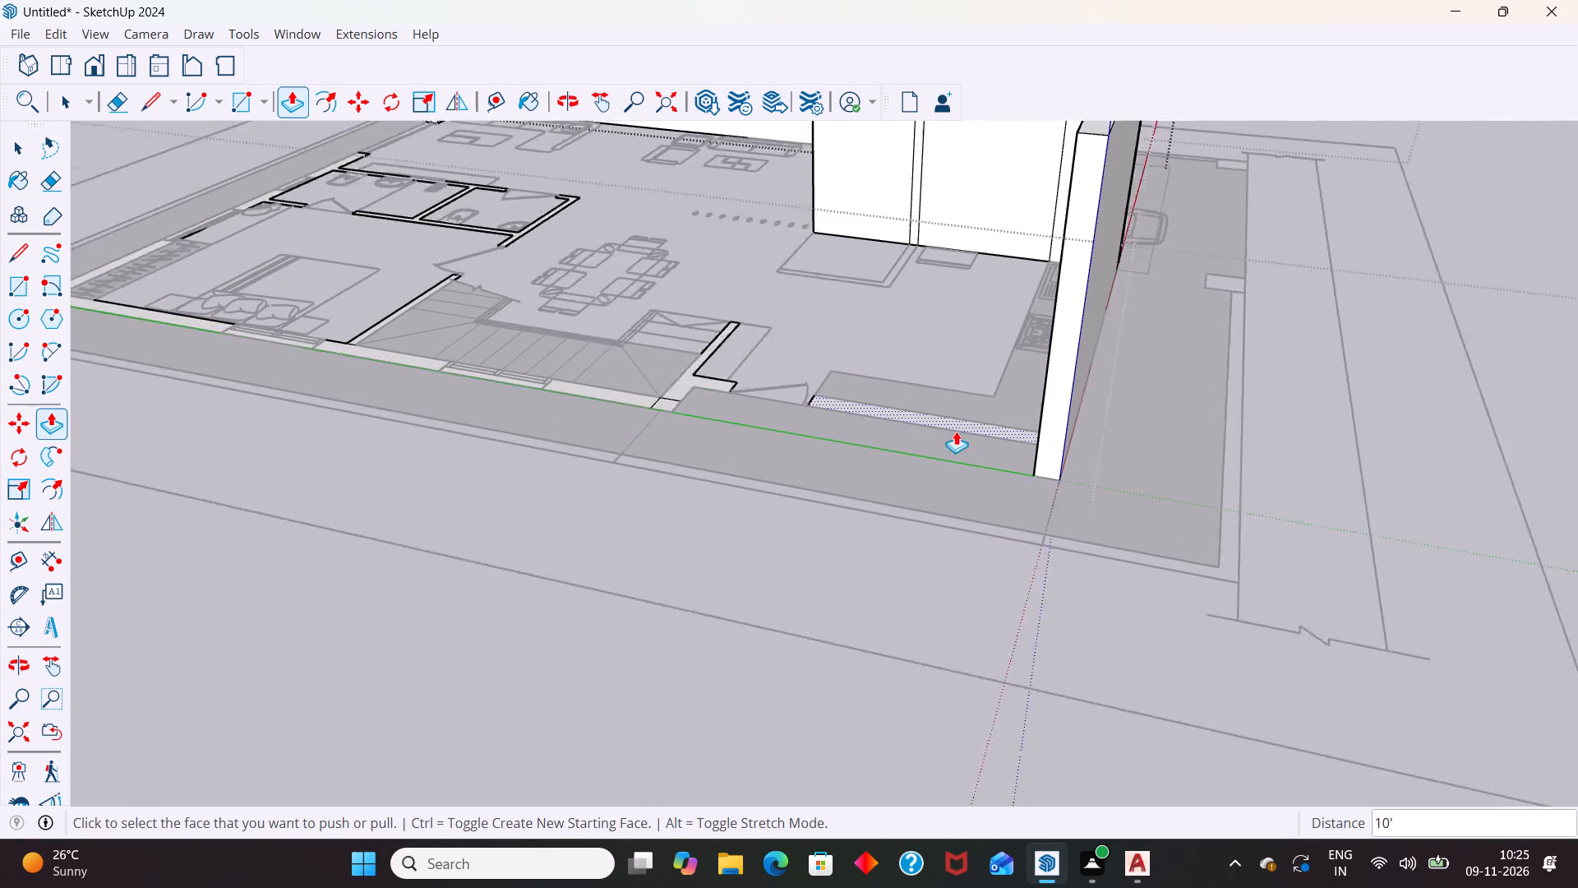
{"action": "scroll", "coordinate": [956, 431], "scroll_direction": "up", "scroll_amount": 2}
{"action": "double_click", "coordinate": [967, 419]}
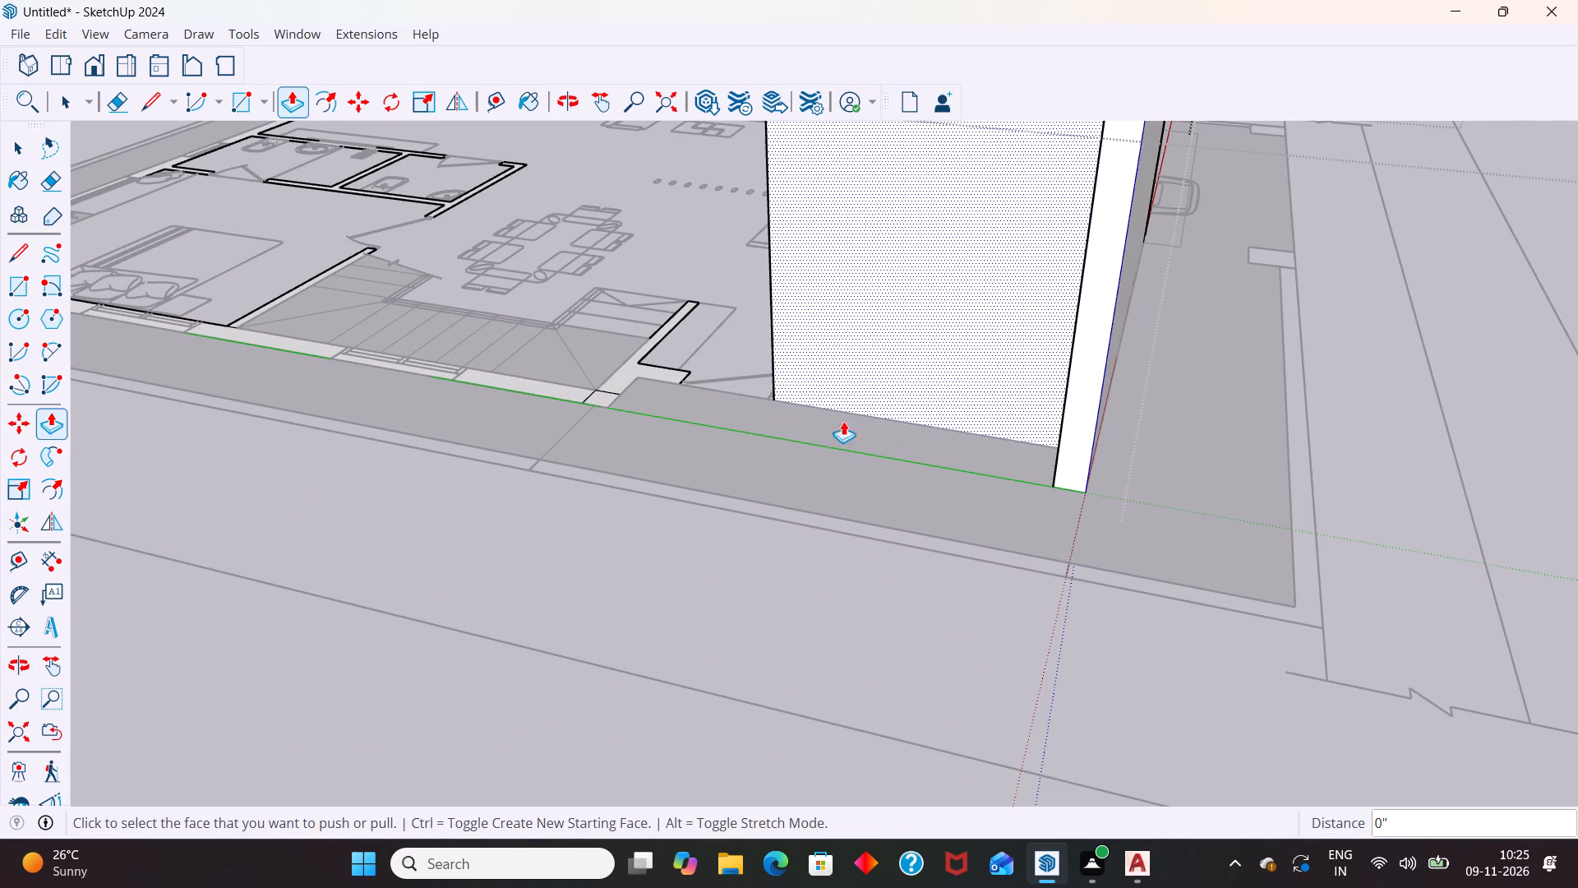
{"action": "scroll", "coordinate": [619, 357], "scroll_direction": "up", "scroll_amount": 4}
{"action": "double_click", "coordinate": [639, 375]}
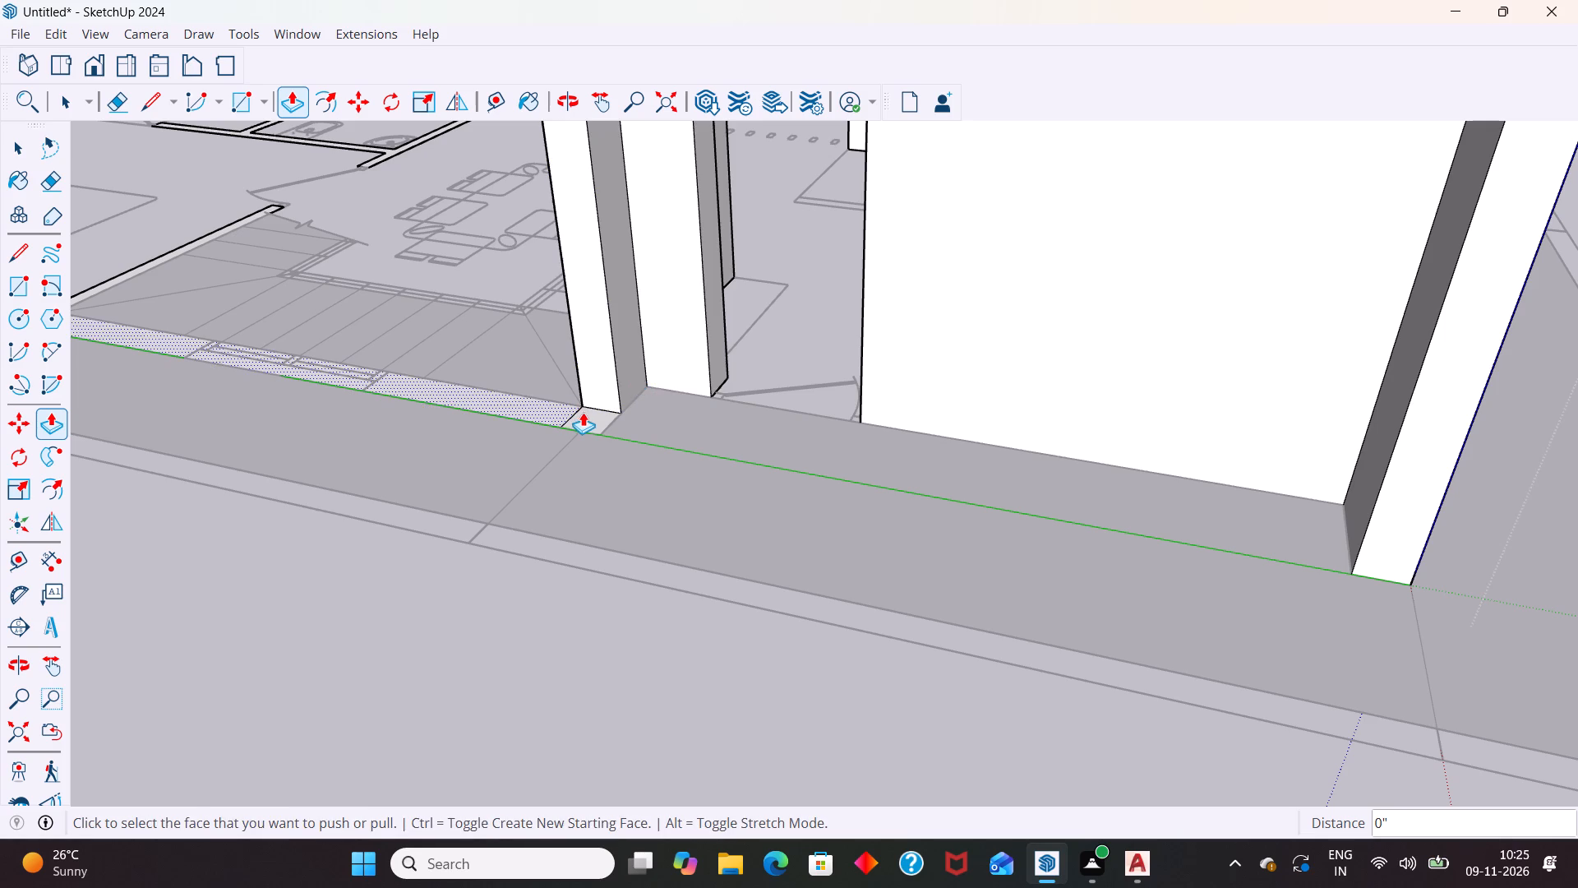
{"action": "double_click", "coordinate": [585, 412]}
{"action": "double_click", "coordinate": [505, 401]}
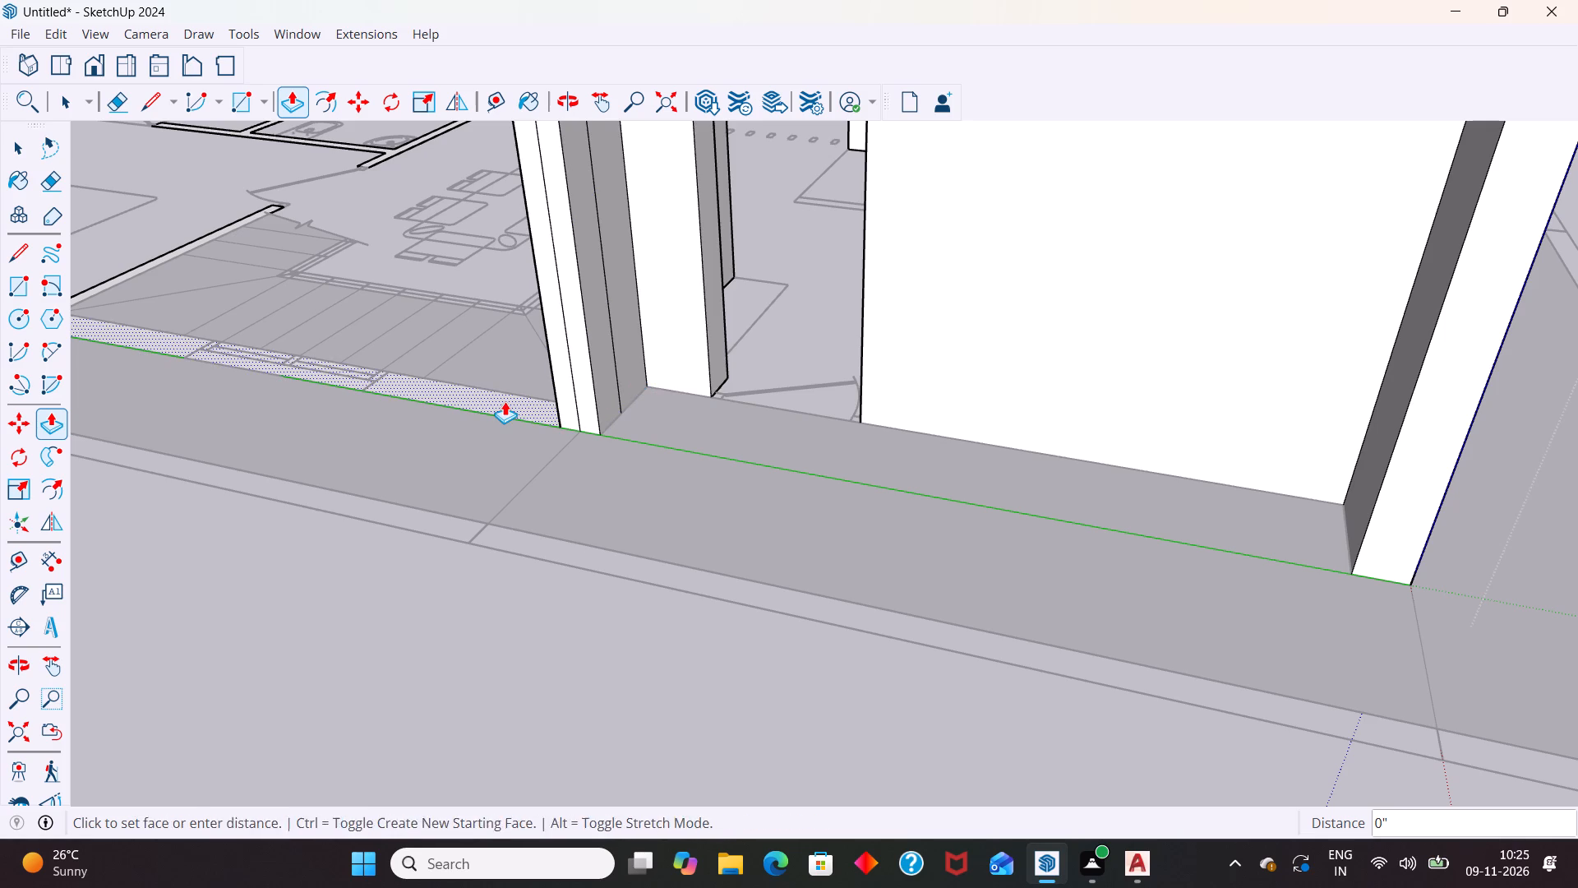
Repeat the 10' Push/Pull on the rear wall face with its connected bathroom walls.
{"action": "scroll", "coordinate": [948, 336], "scroll_direction": "down", "scroll_amount": 15}
{"action": "middle_click_drag", "start_coordinate": [779, 450], "coordinate": [1184, 470]}
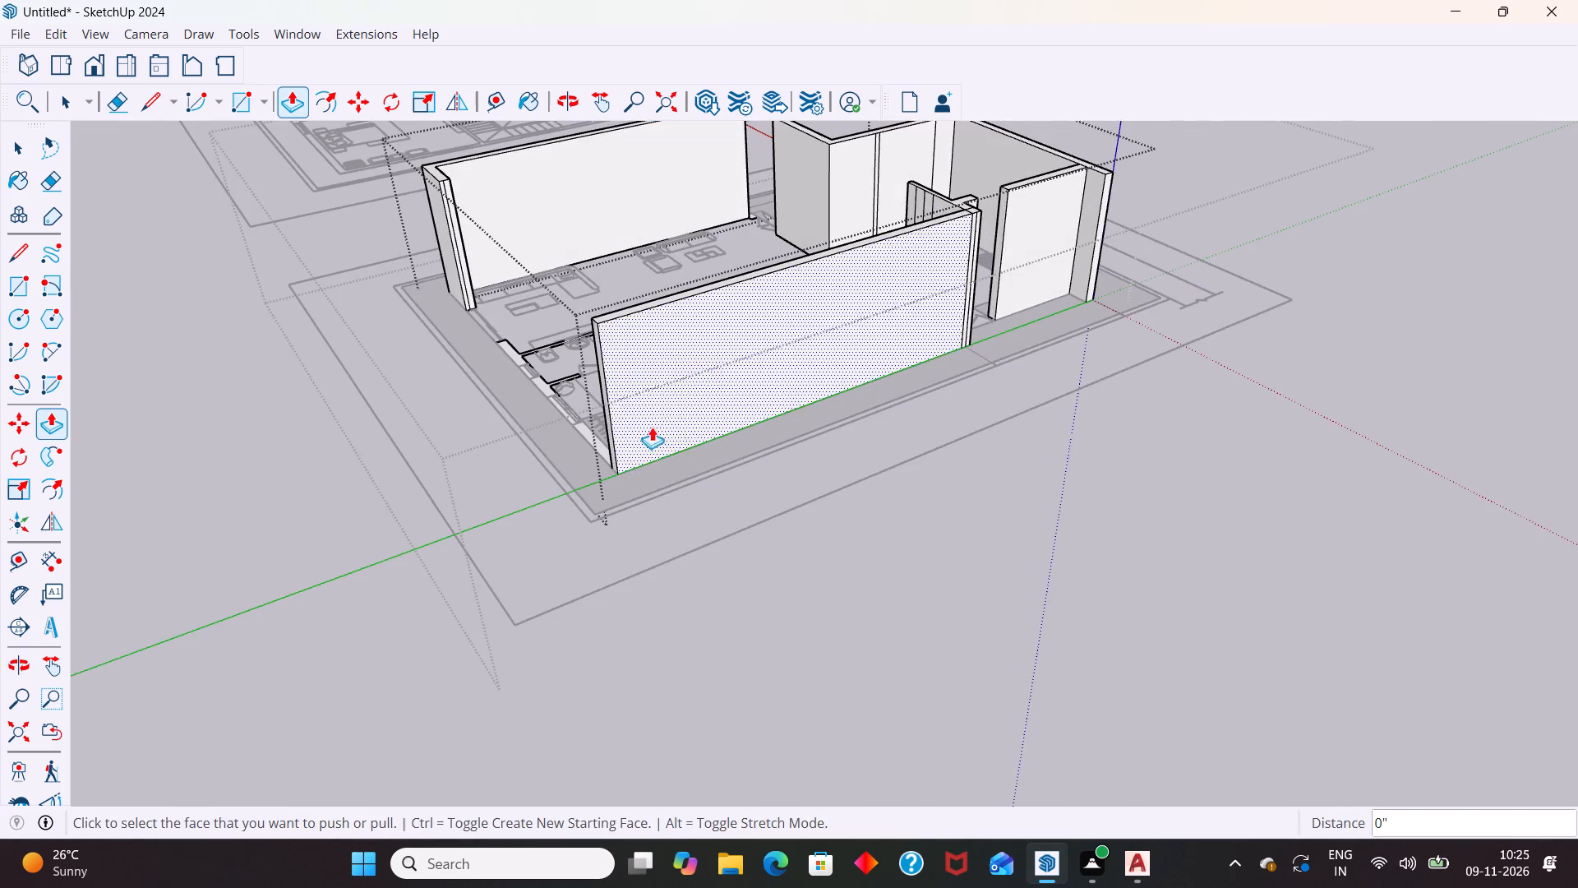
{"action": "middle_click_drag", "start_coordinate": [659, 431], "coordinate": [1003, 438]}
{"action": "scroll", "coordinate": [811, 525], "scroll_direction": "up", "scroll_amount": 9}
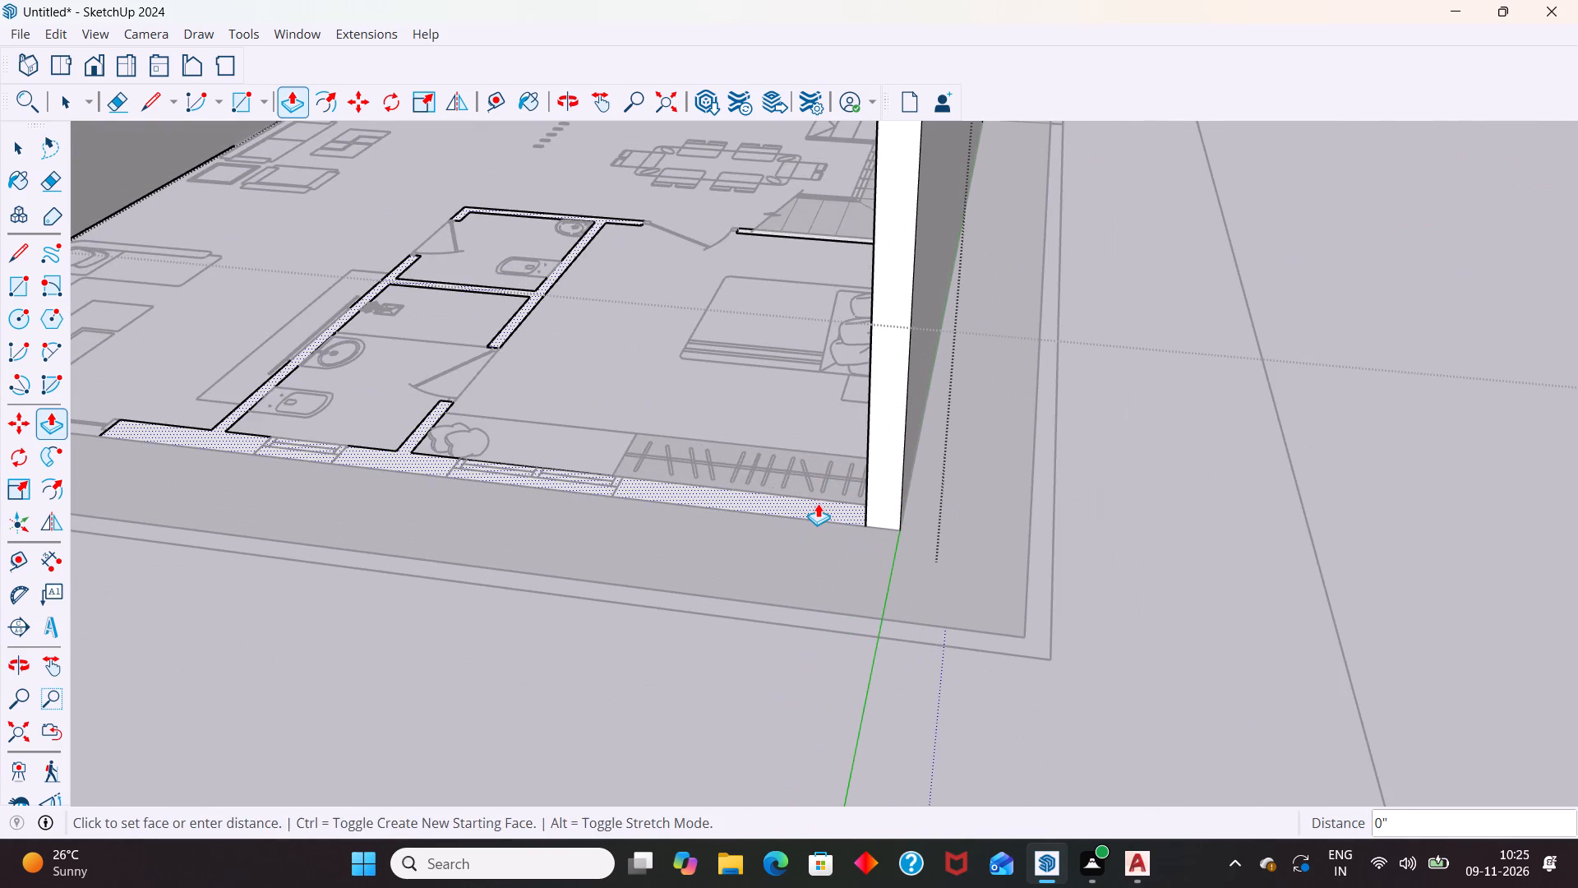
{"action": "double_click", "coordinate": [818, 503]}
Examine the raised walls from the rear, including the living room's rear door opening.
{"action": "scroll", "coordinate": [856, 462], "scroll_direction": "down", "scroll_amount": 13}
{"action": "middle_click_drag", "start_coordinate": [674, 498], "coordinate": [1118, 450]}
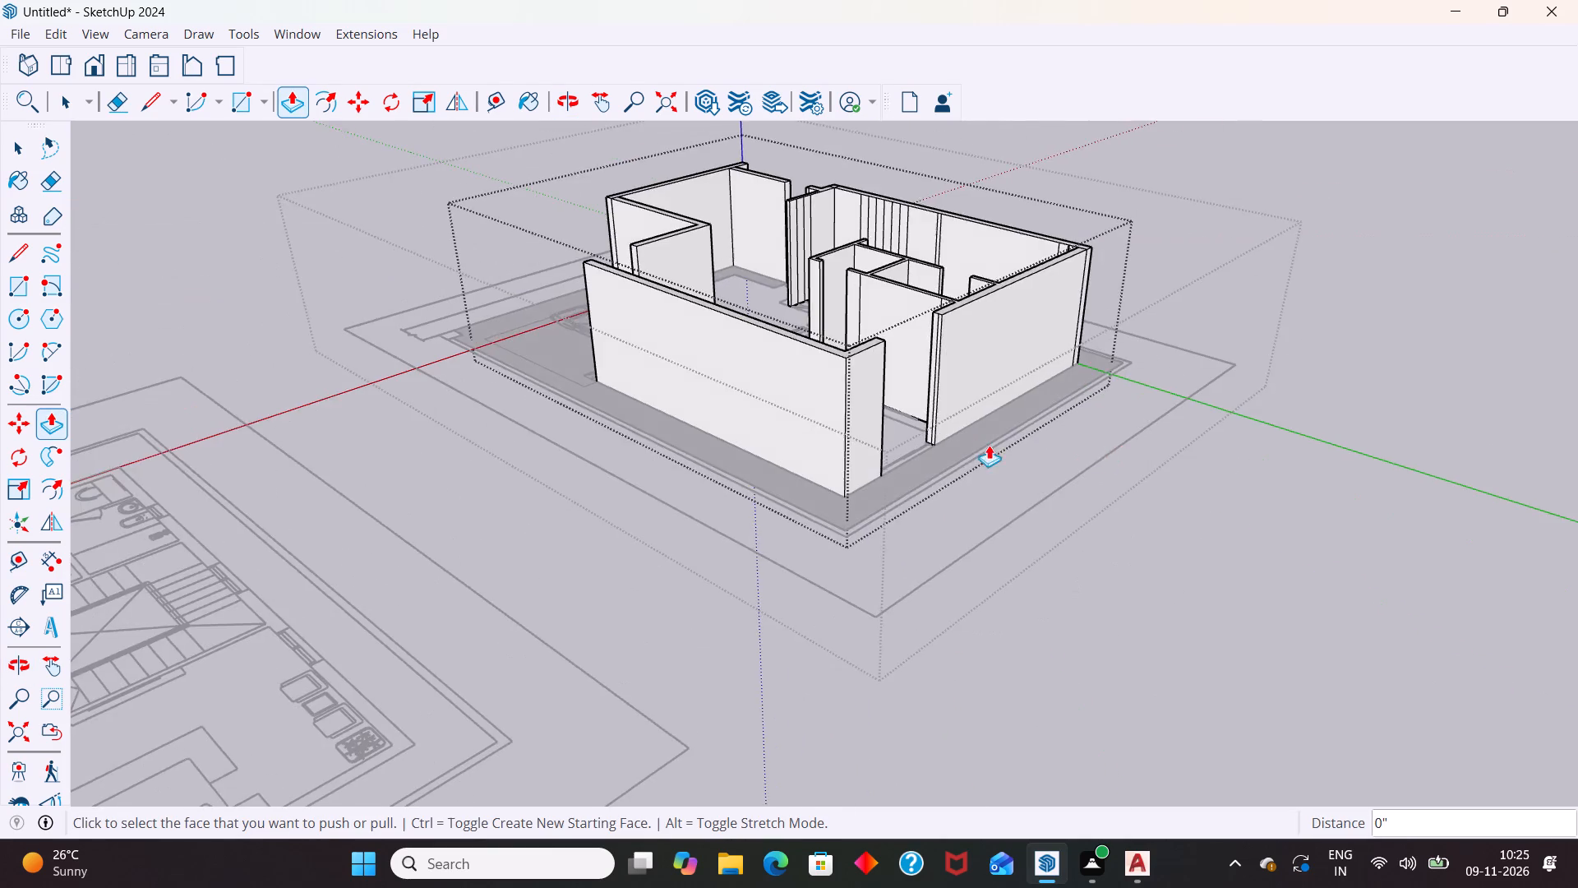
{"action": "scroll", "coordinate": [976, 441], "scroll_direction": "up", "scroll_amount": 5}
{"action": "middle_click_drag", "start_coordinate": [823, 515], "coordinate": [696, 525]}
{"action": "scroll", "coordinate": [884, 492], "scroll_direction": "up", "scroll_amount": 7}
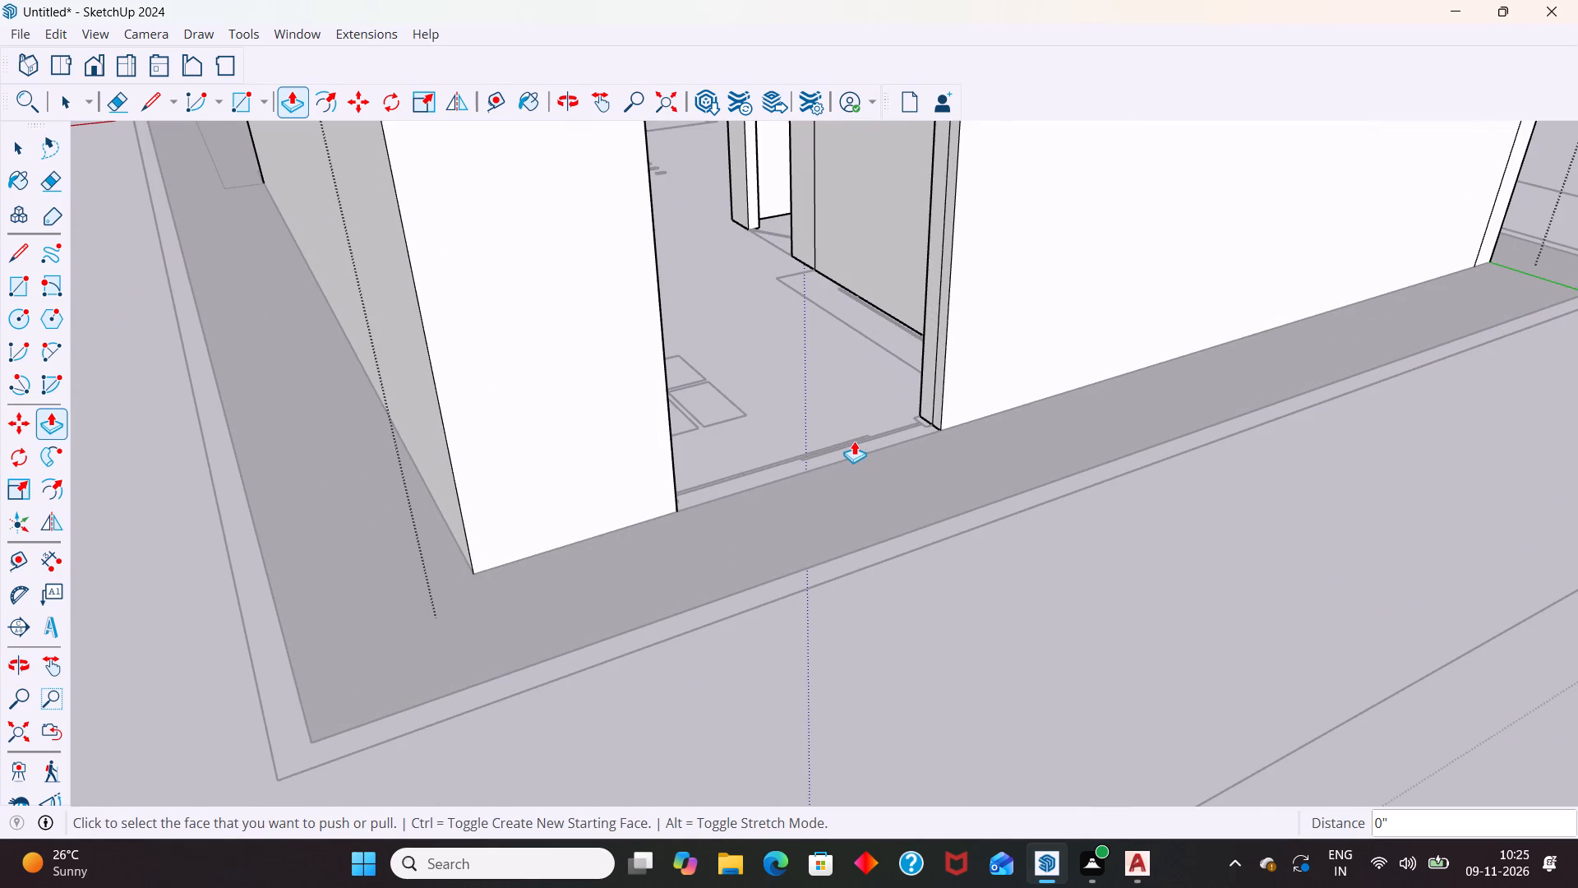
{"action": "scroll", "coordinate": [798, 454], "scroll_direction": "up", "scroll_amount": 5}
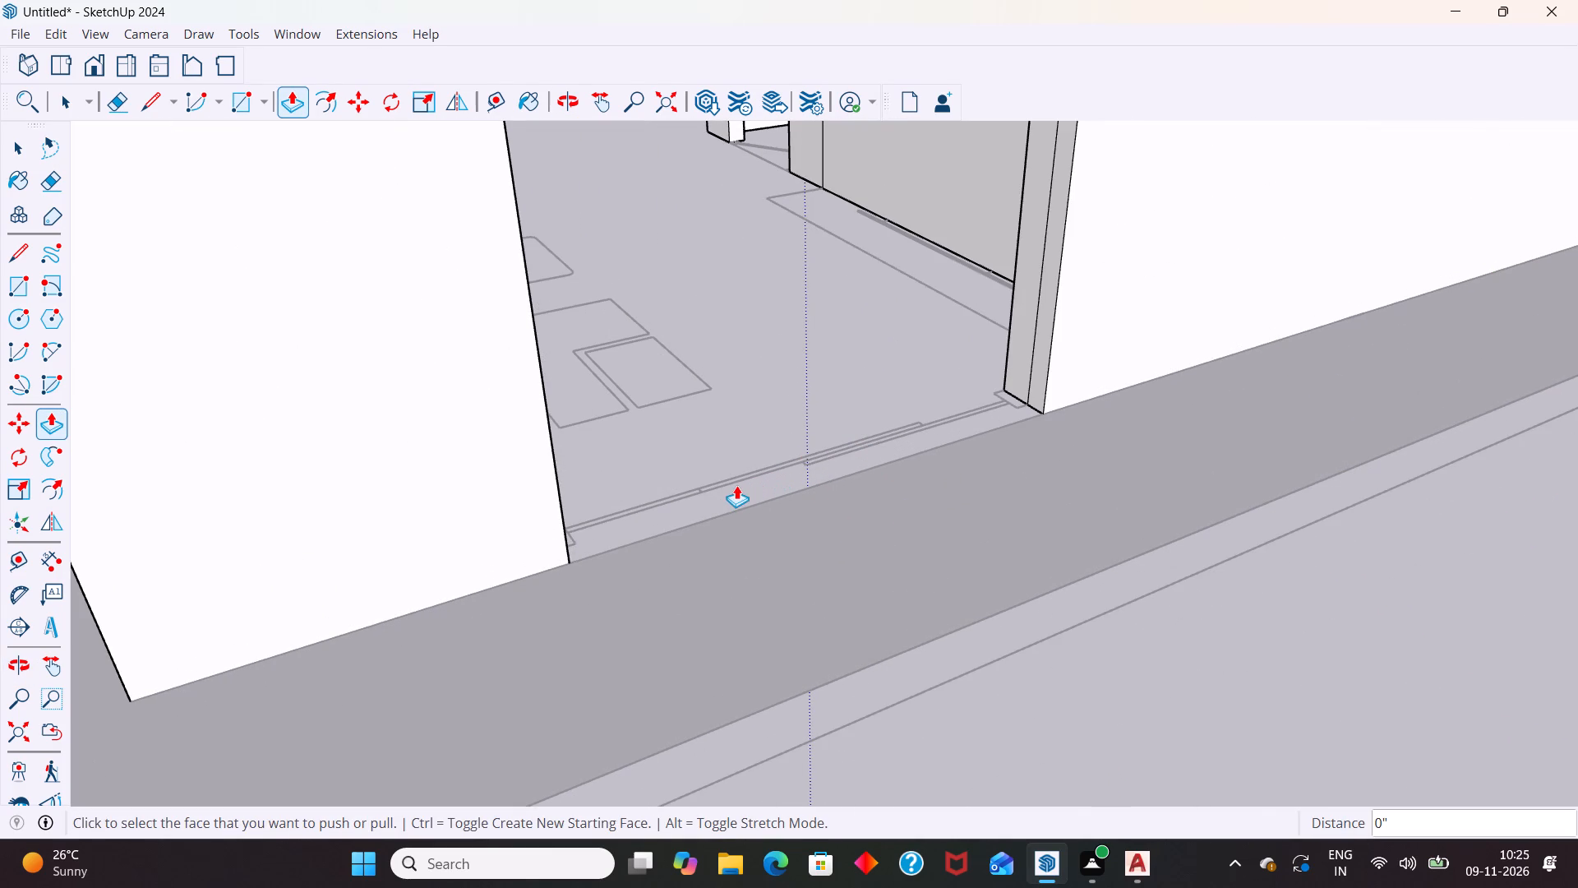
{"action": "middle_click_drag", "start_coordinate": [1107, 470], "coordinate": [703, 576]}
{"action": "scroll", "coordinate": [625, 574], "scroll_direction": "down", "scroll_amount": 15}
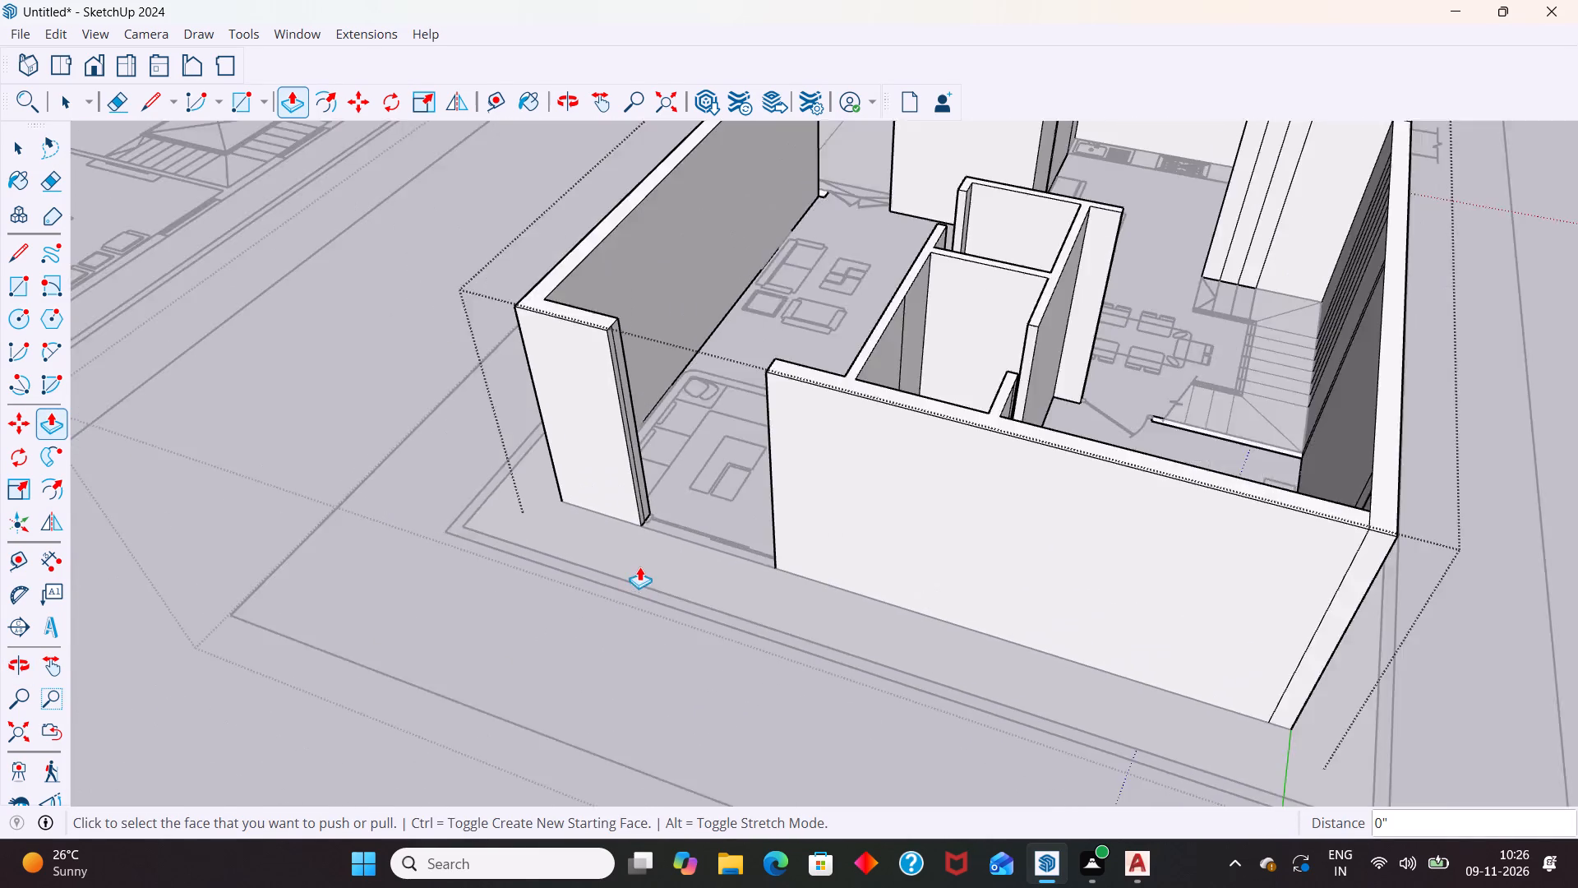
{"action": "scroll", "coordinate": [641, 565], "scroll_direction": "down", "scroll_amount": 4}
{"action": "middle_click_drag", "start_coordinate": [717, 519], "coordinate": [936, 516]}
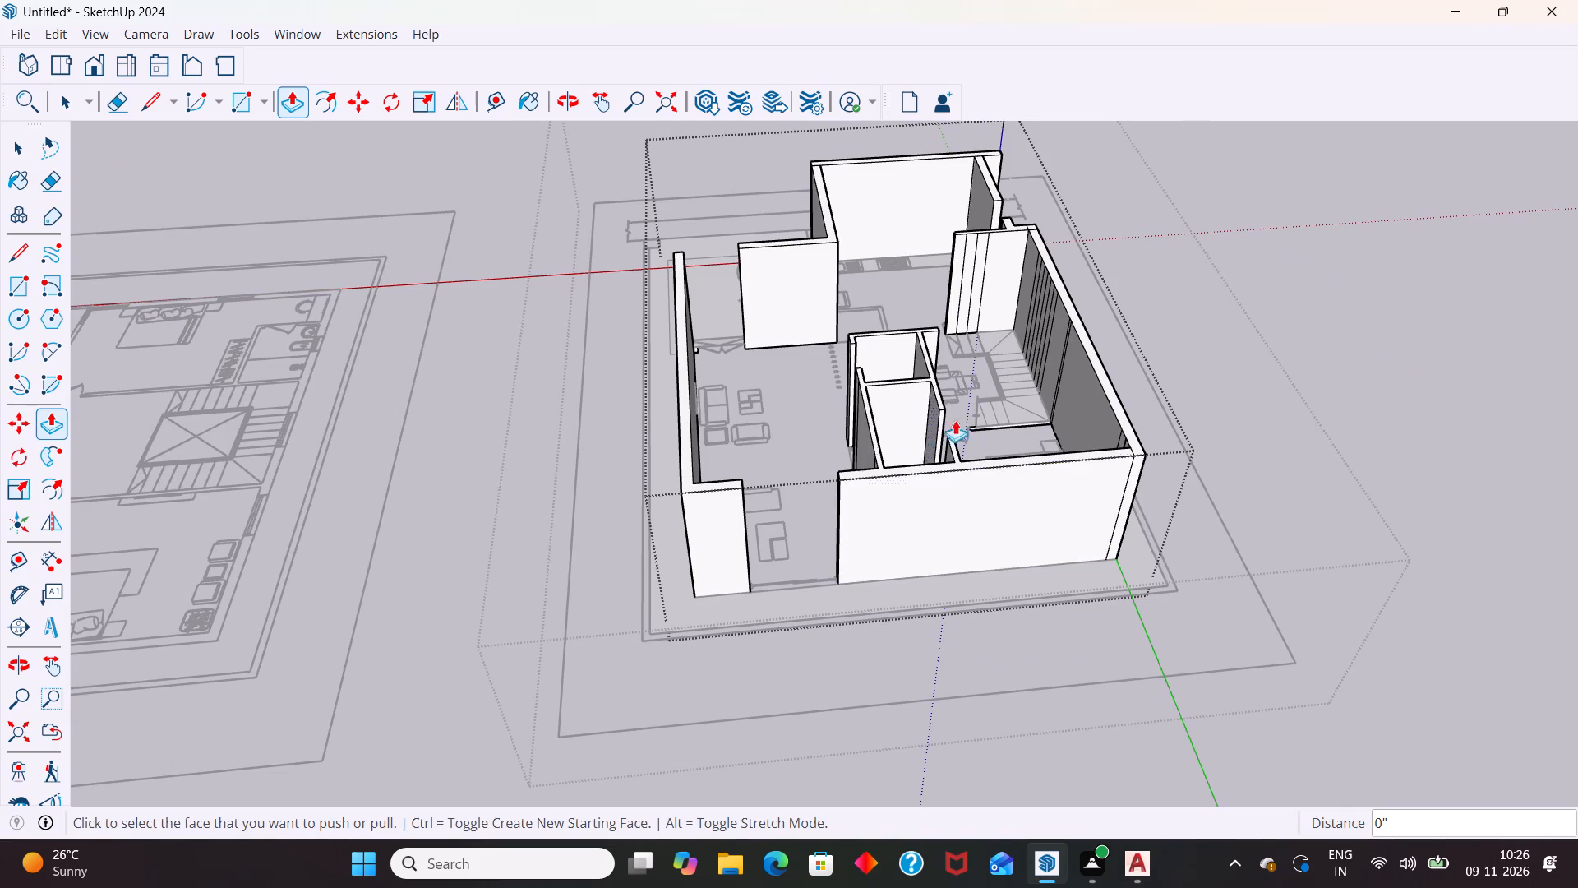
Repeat the 10' Push/Pull on the small corner piece beside the main entrance door.
{"action": "middle_click_drag", "start_coordinate": [631, 471], "coordinate": [1095, 482]}
{"action": "middle_click_drag", "start_coordinate": [733, 520], "coordinate": [1179, 468]}
{"action": "middle_click_drag", "start_coordinate": [343, 714], "coordinate": [474, 733]}
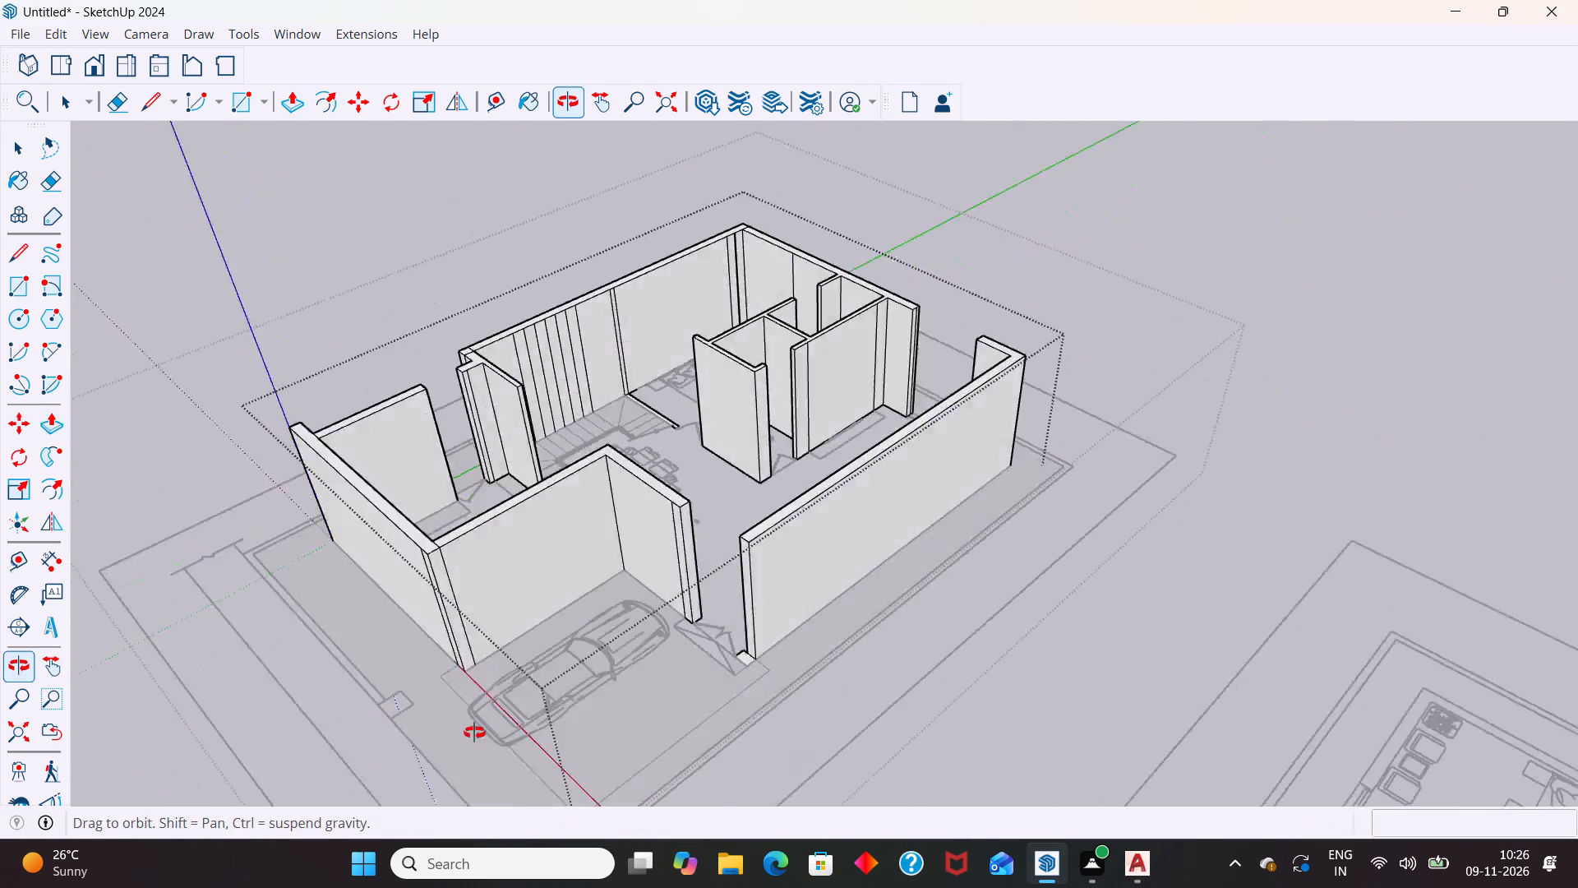
{"action": "middle_click_drag", "start_coordinate": [474, 733], "coordinate": [722, 707]}
{"action": "scroll", "coordinate": [956, 672], "scroll_direction": "up", "scroll_amount": 10}
{"action": "double_click", "coordinate": [943, 603]}
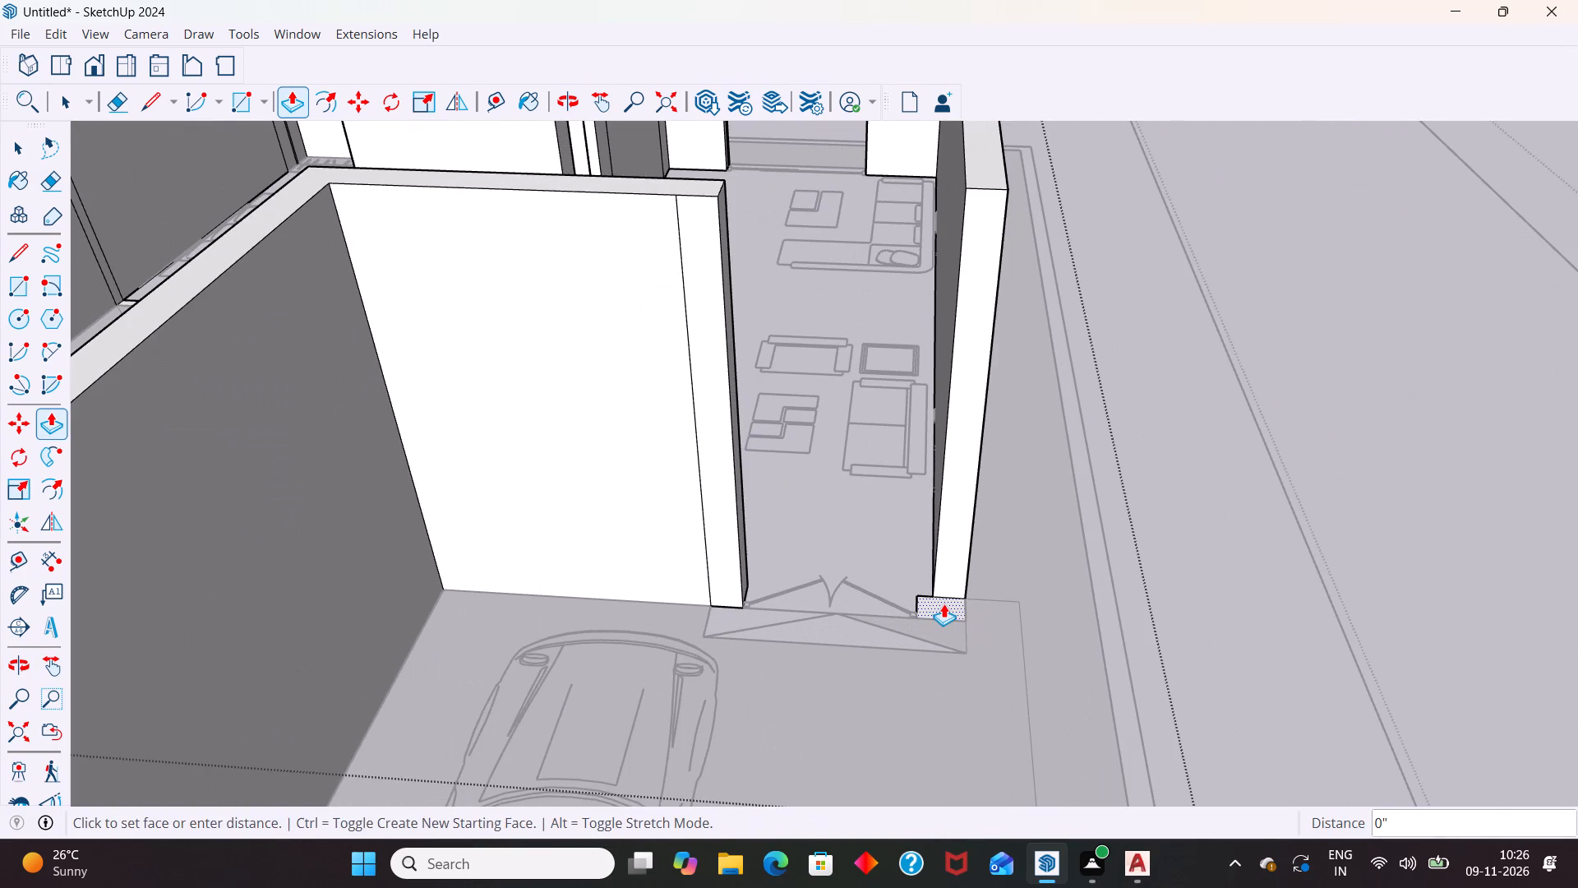
{"action": "key", "text": "space"}
{"action": "scroll", "coordinate": [955, 600], "scroll_direction": "down", "scroll_amount": 14}
{"action": "middle_click_drag", "start_coordinate": [987, 594], "coordinate": [874, 627]}
{"action": "scroll", "coordinate": [863, 615], "scroll_direction": "down", "scroll_amount": 6}
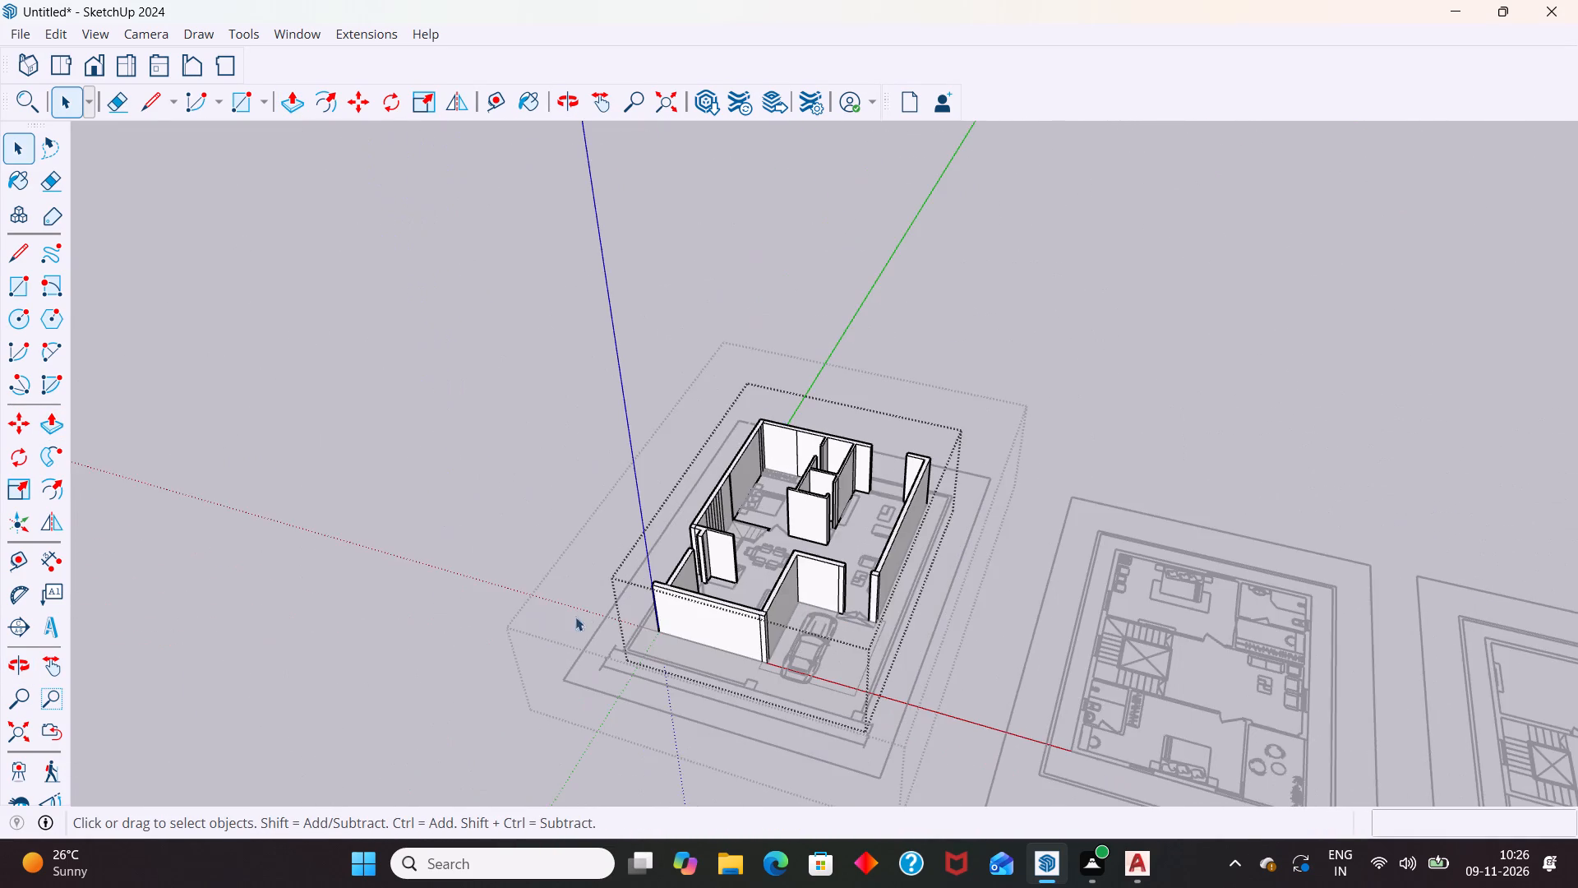
Examine the raised ground-floor walls from the entrance side, the front and the car porch.
{"action": "middle_click_drag", "start_coordinate": [592, 620], "coordinate": [851, 568]}
{"action": "scroll", "coordinate": [737, 652], "scroll_direction": "up", "scroll_amount": 6}
{"action": "middle_click_drag", "start_coordinate": [755, 650], "coordinate": [1034, 525]}
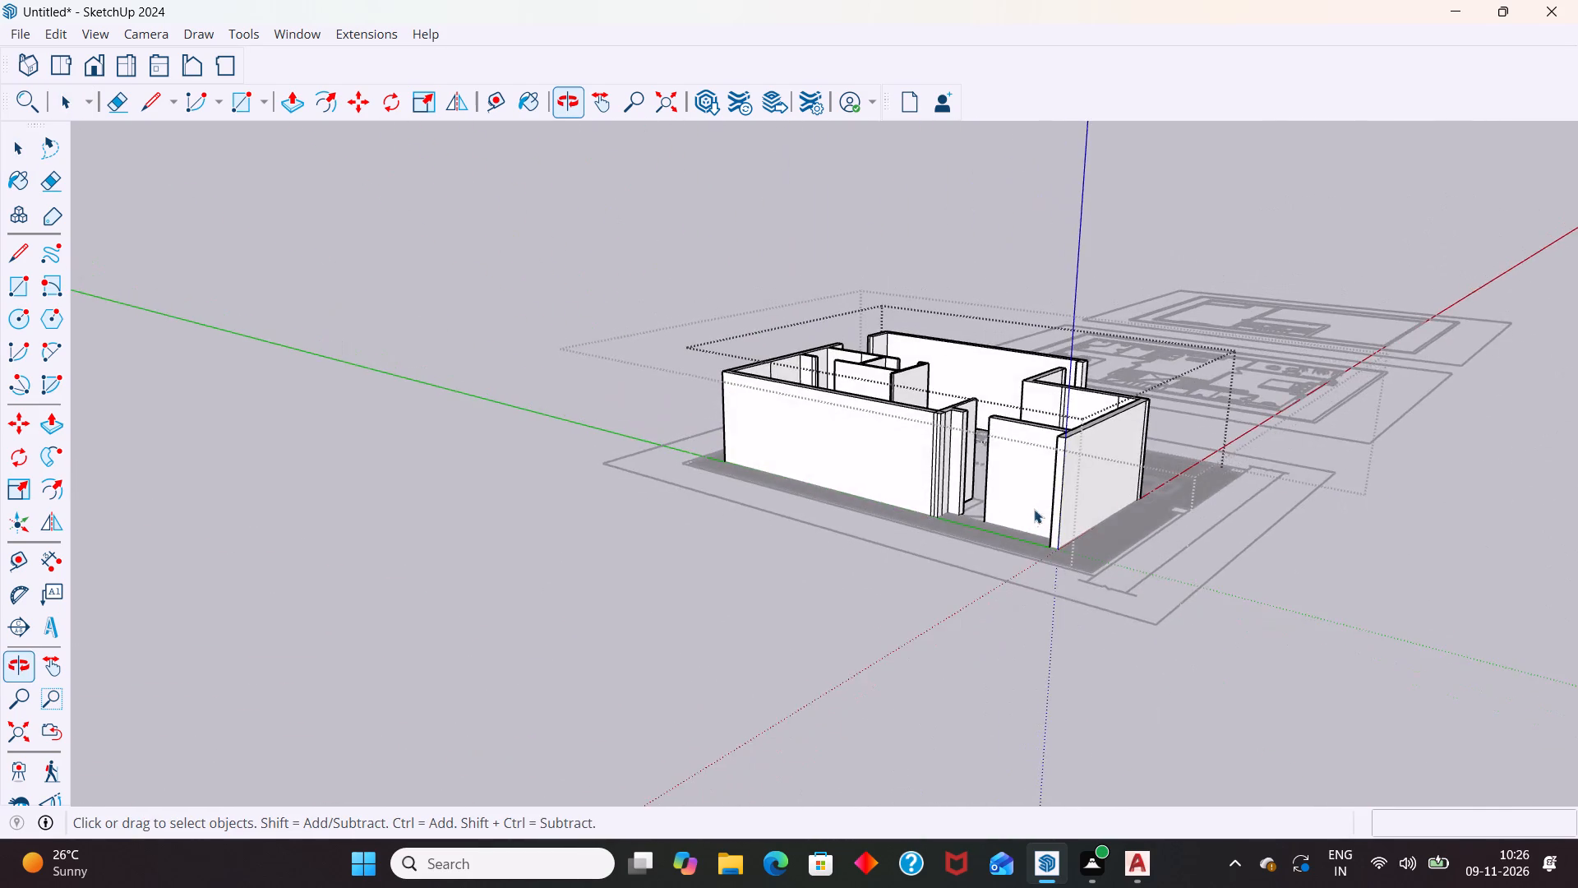
{"action": "scroll", "coordinate": [1018, 488], "scroll_direction": "up", "scroll_amount": 7}
{"action": "scroll", "coordinate": [824, 516], "scroll_direction": "up", "scroll_amount": 5}
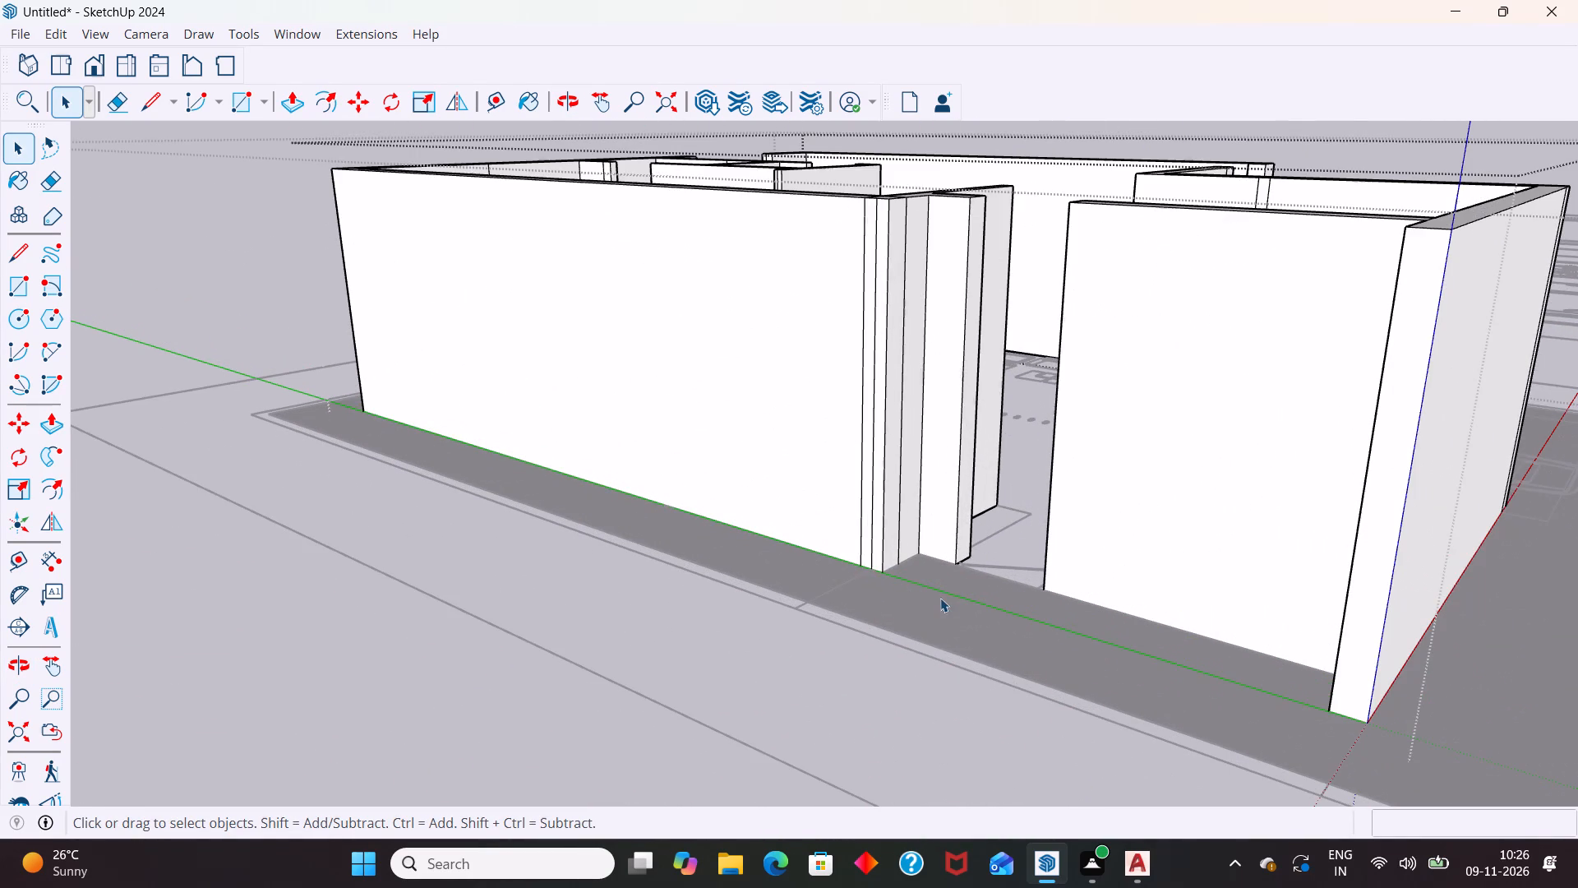
{"action": "middle_click_drag", "start_coordinate": [958, 606], "coordinate": [1063, 588]}
{"action": "scroll", "coordinate": [1050, 495], "scroll_direction": "down", "scroll_amount": 7}
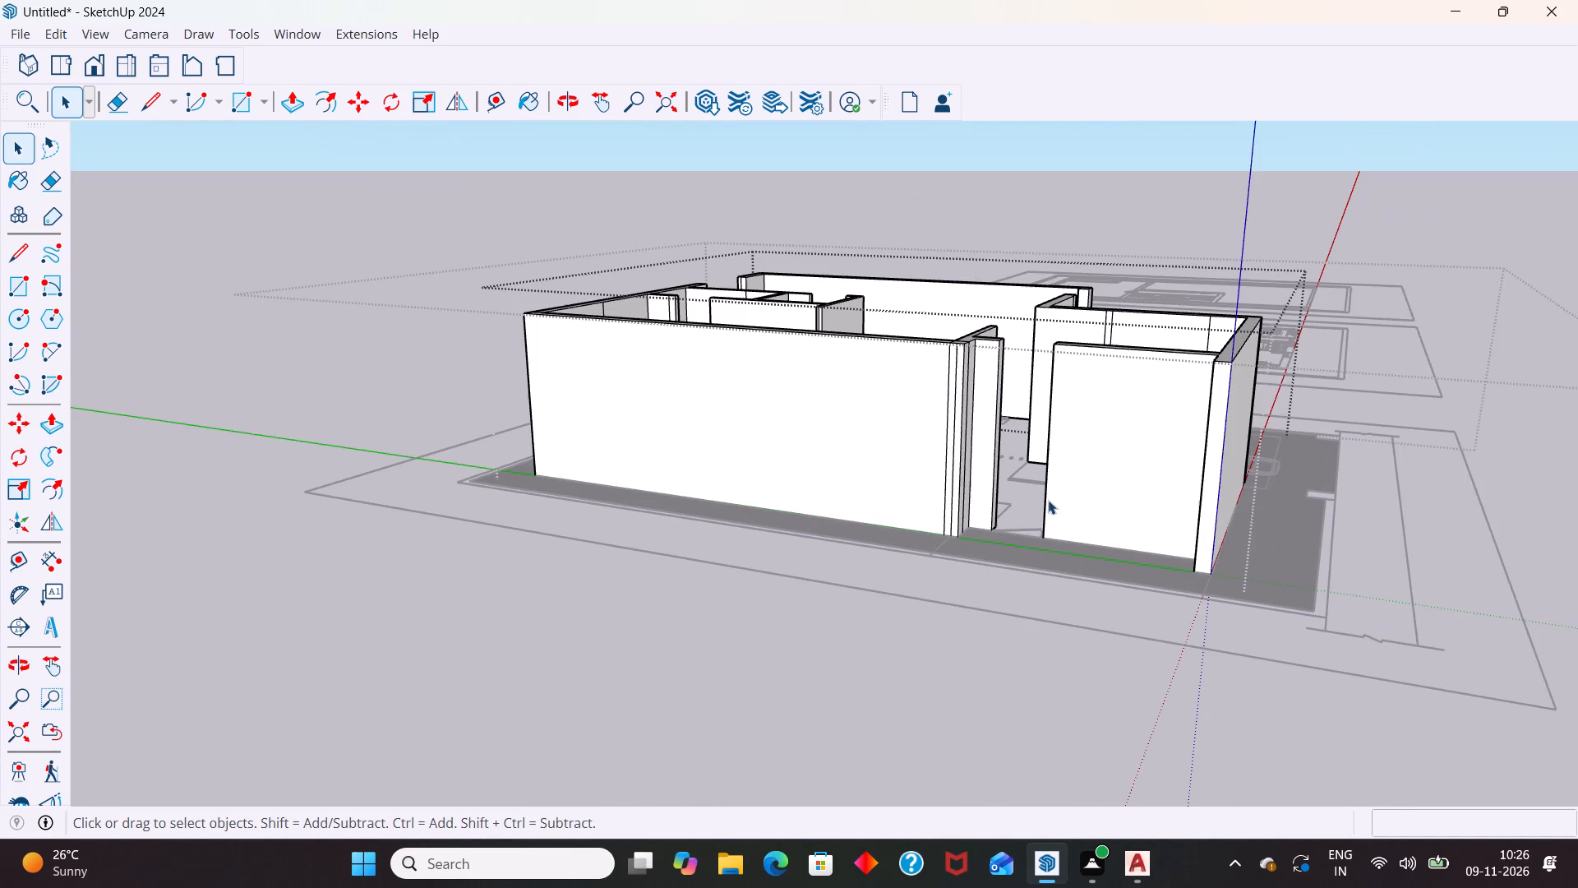
{"action": "middle_click_drag", "start_coordinate": [1300, 525], "coordinate": [805, 553]}
{"action": "scroll", "coordinate": [822, 565], "scroll_direction": "up", "scroll_amount": 1}
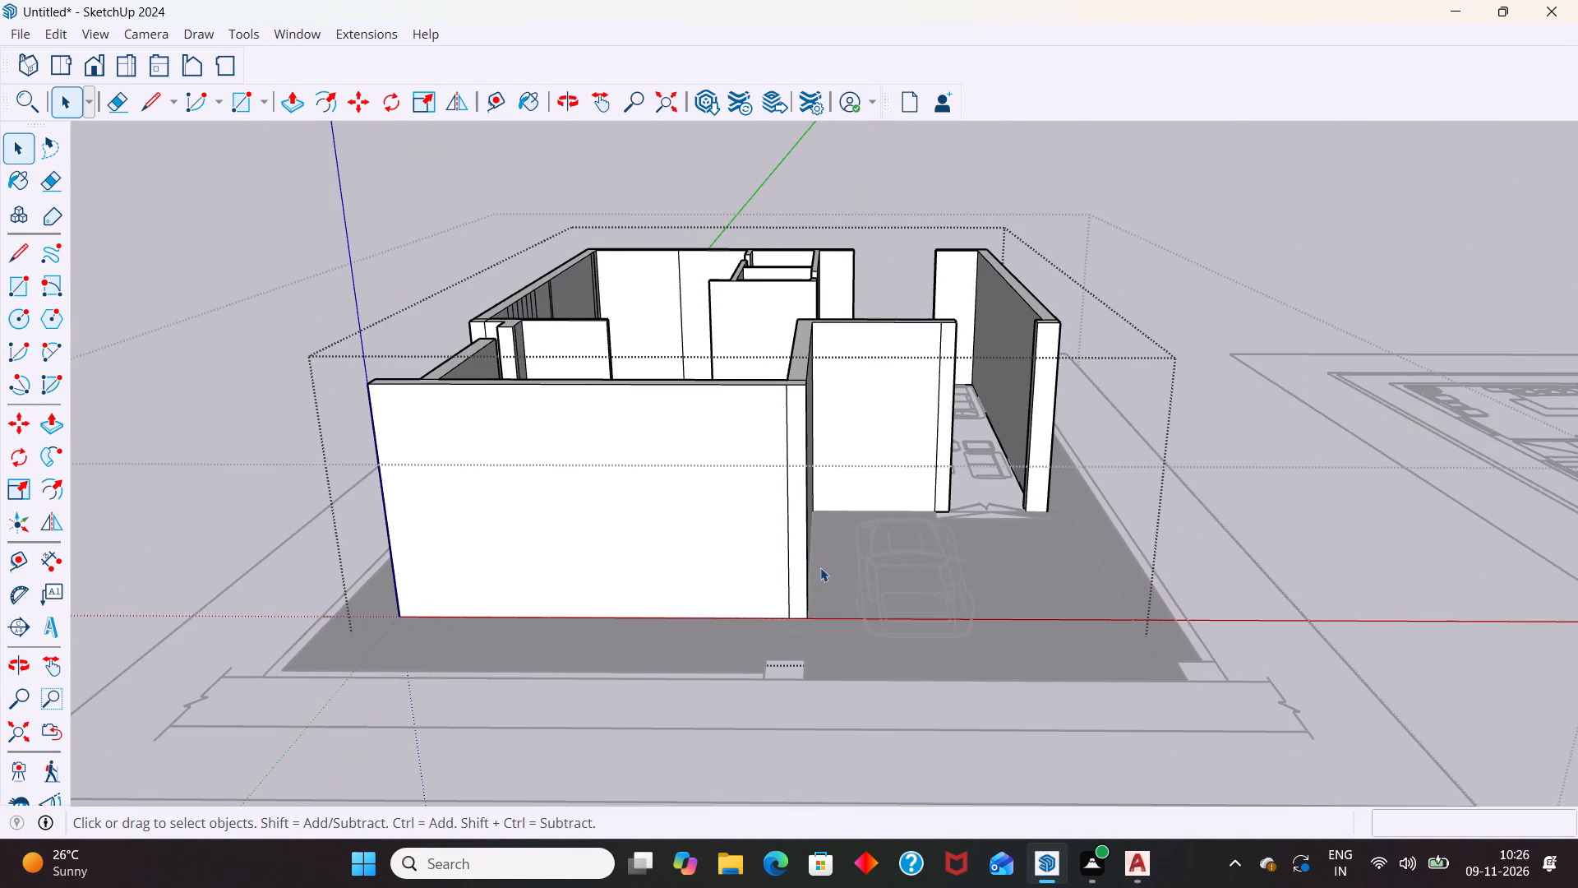
{"action": "middle_click_drag", "start_coordinate": [949, 594], "coordinate": [883, 614]}
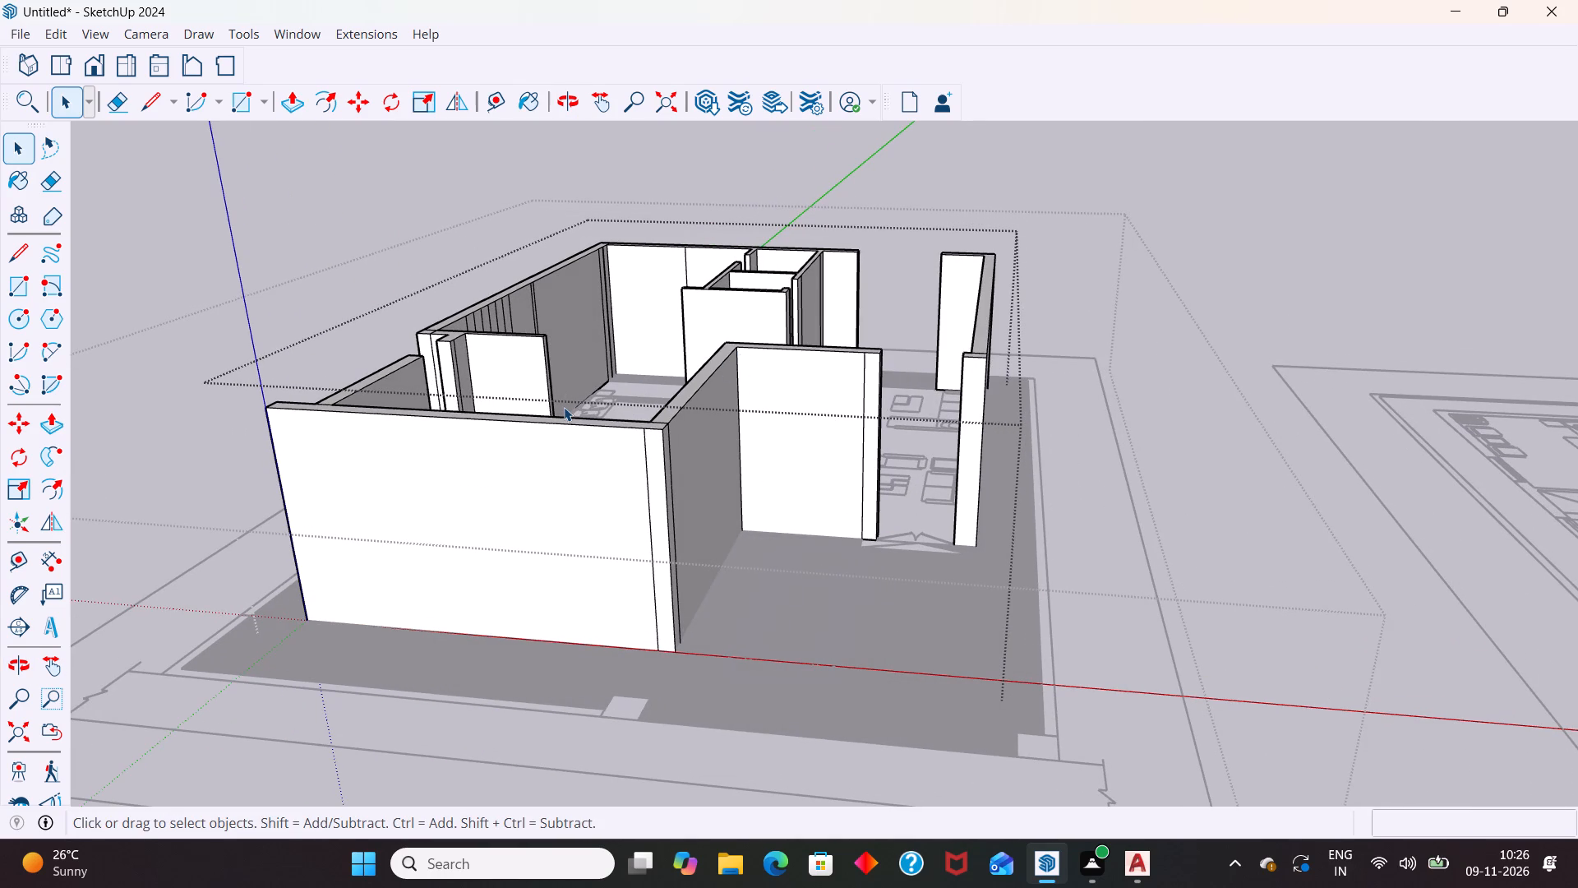
{"action": "scroll", "coordinate": [564, 407], "scroll_direction": "down", "scroll_amount": 2}
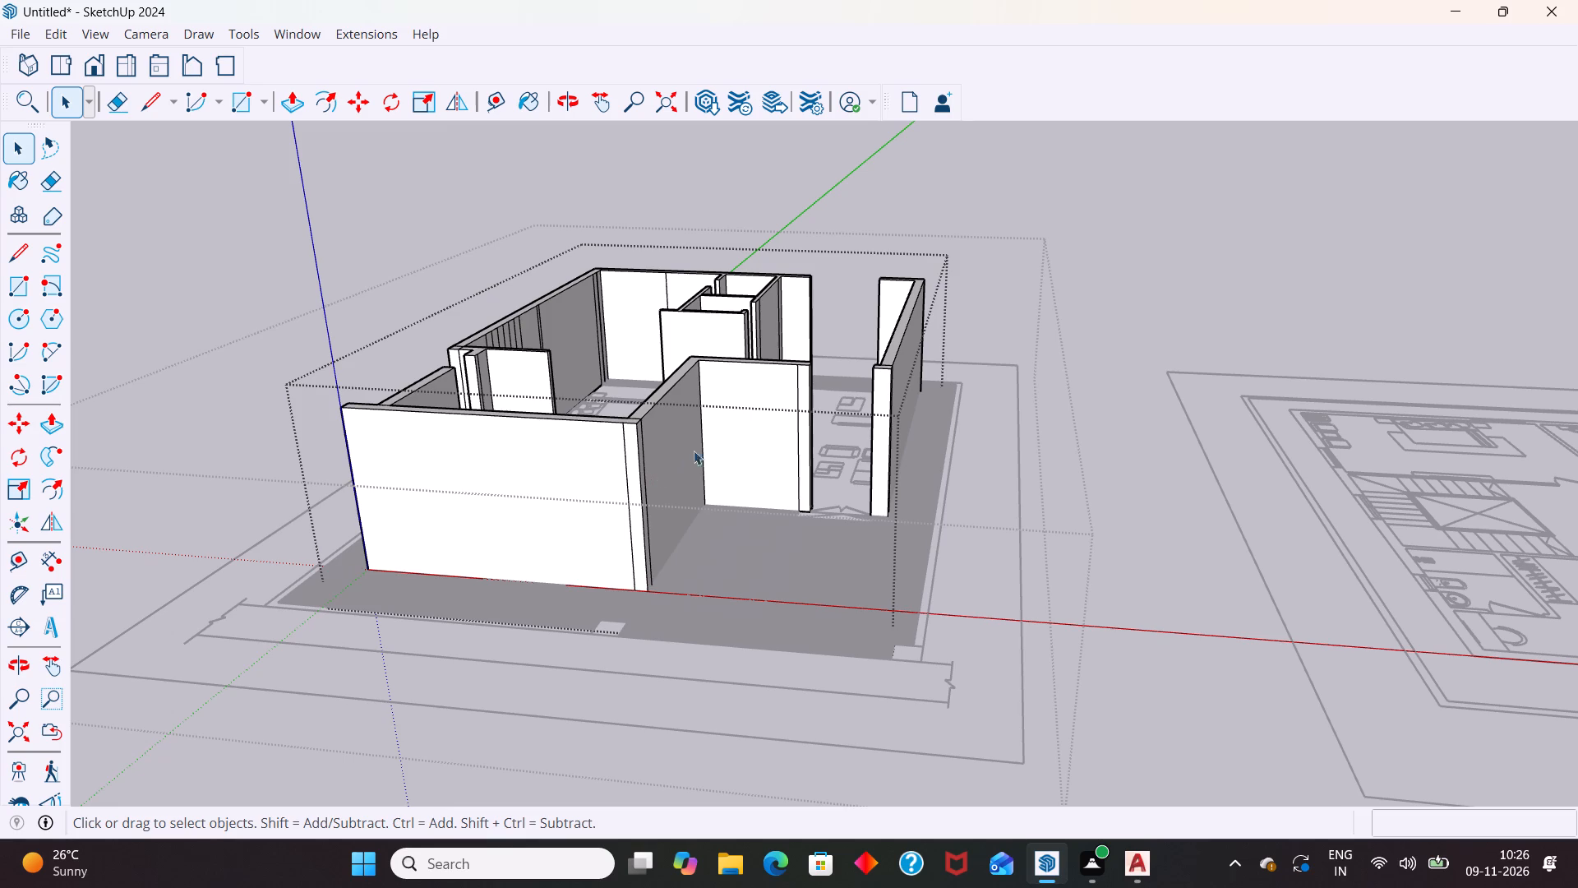
{"action": "scroll", "coordinate": [787, 493], "scroll_direction": "down", "scroll_amount": 9}
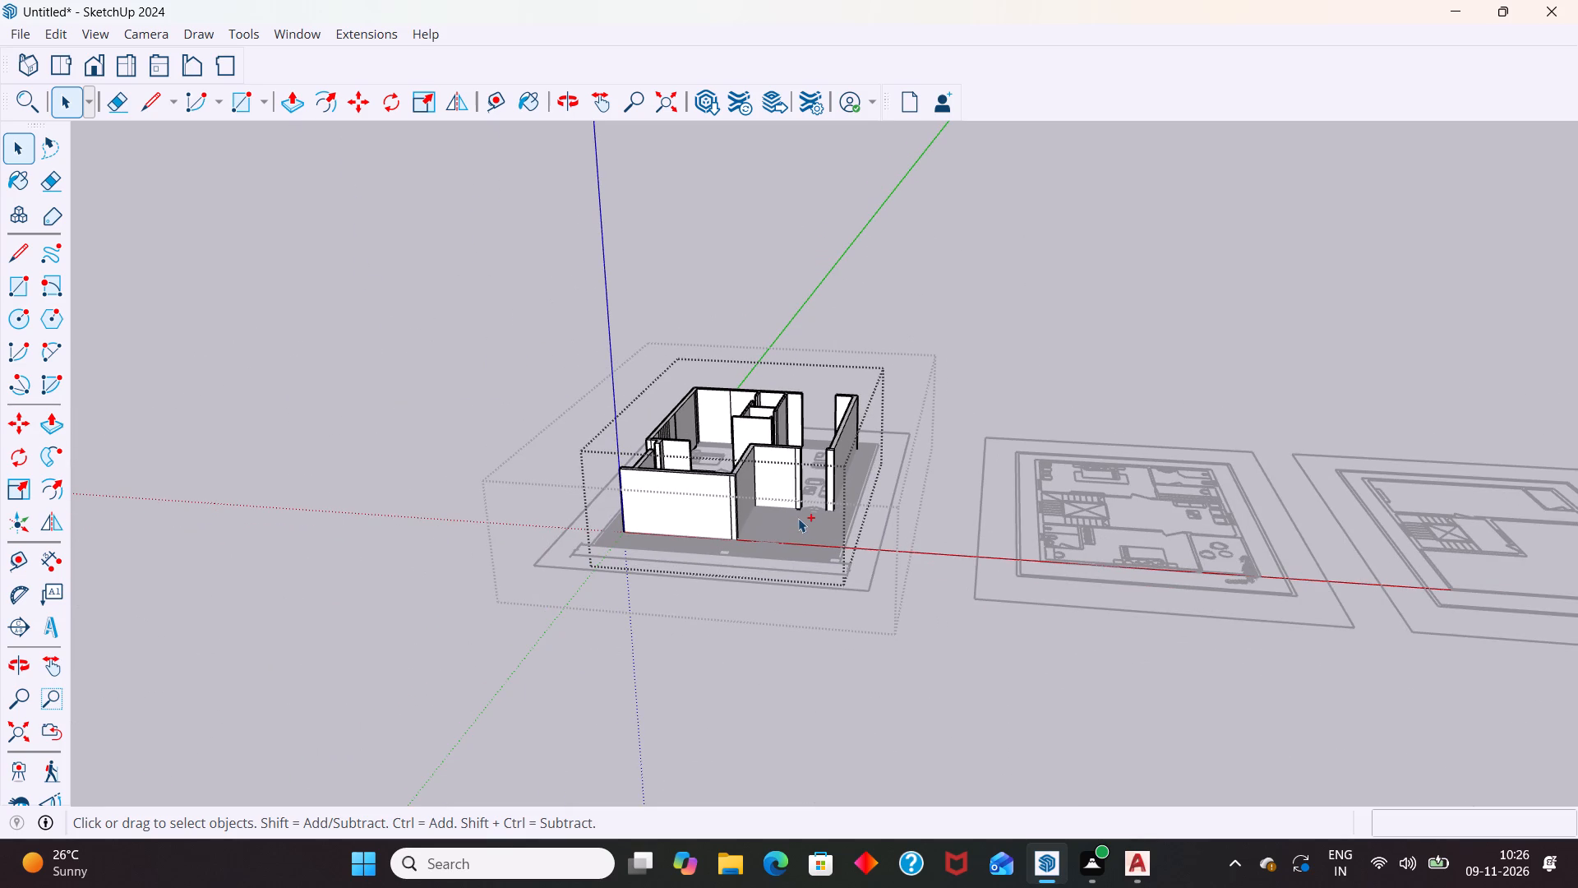
Undo all the 10' Push/Pull operations on the ground-floor walls.
{"action": "key", "text": "ctrl+z"}
{"action": "key", "text": "ctrl+z"}
{"action": "key", "text": "ctrl+z"}
{"action": "key", "text": "ctrl+z"}
{"action": "key", "text": "ctrl+z"}
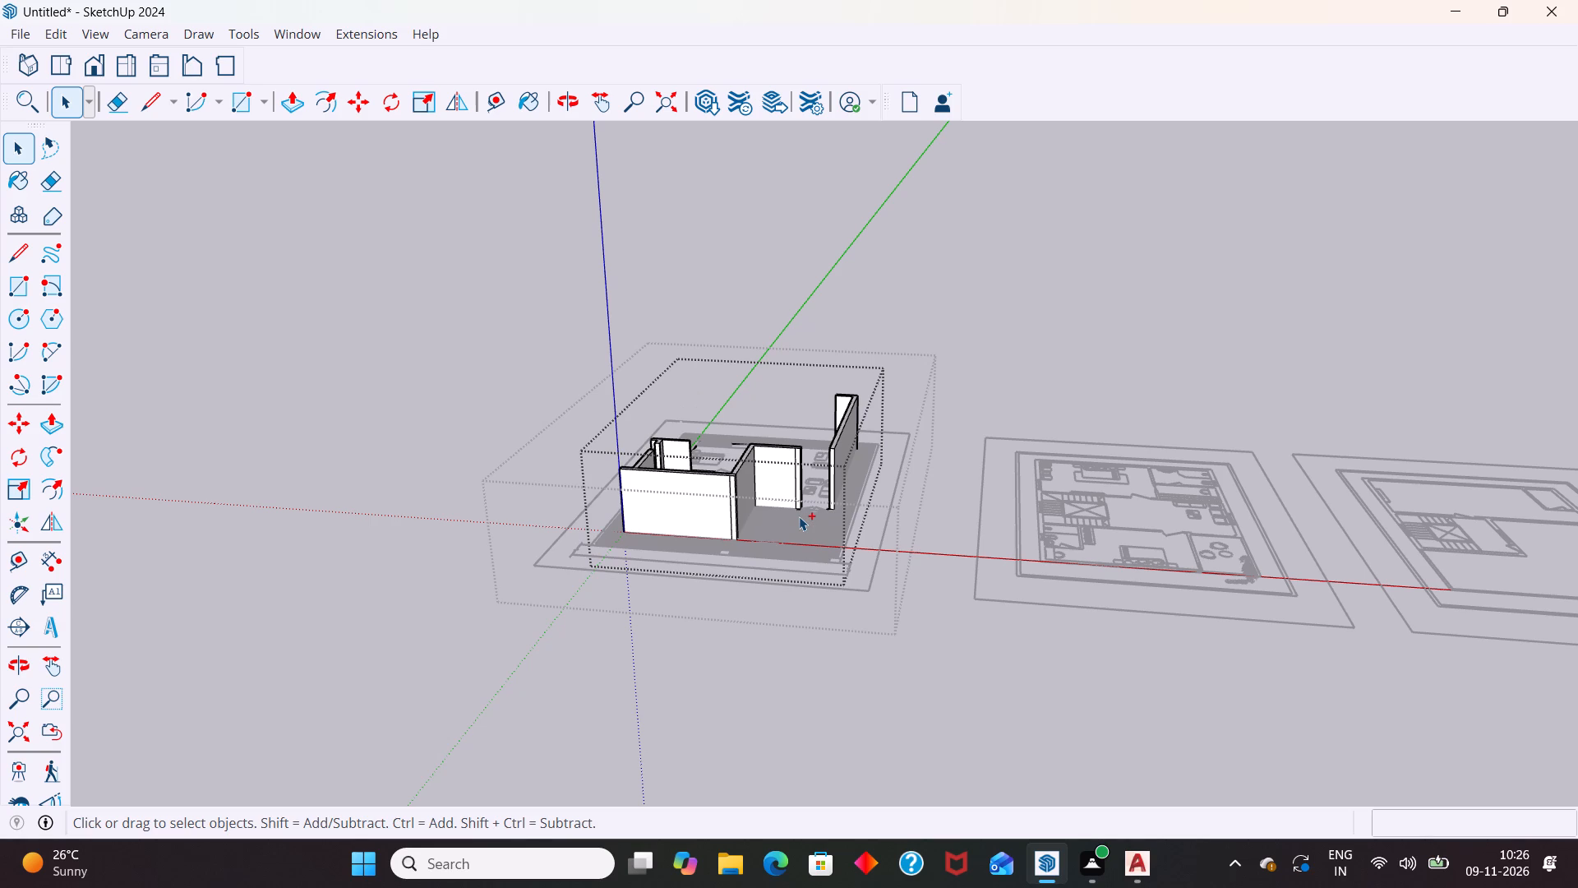
{"action": "key", "text": "ctrl+z"}
{"action": "key", "text": "ctrl+z"}
{"action": "key", "text": "ctrl+z"}
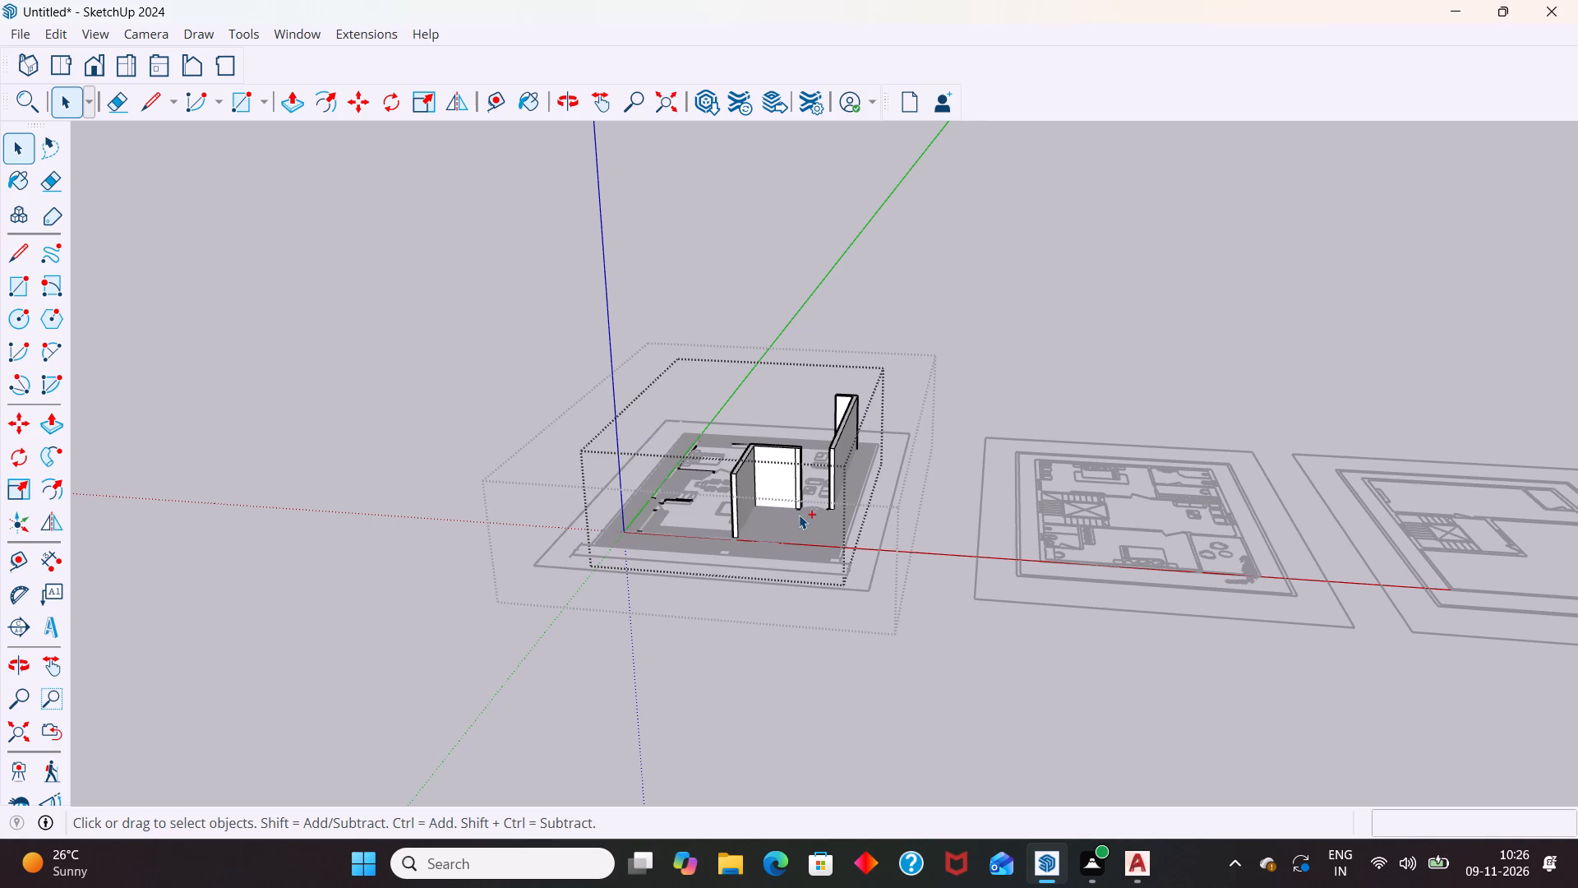
{"action": "key", "text": "ctrl+z"}
{"action": "key", "text": "ctrl+z"}
{"action": "key", "text": "ctrl+z"}
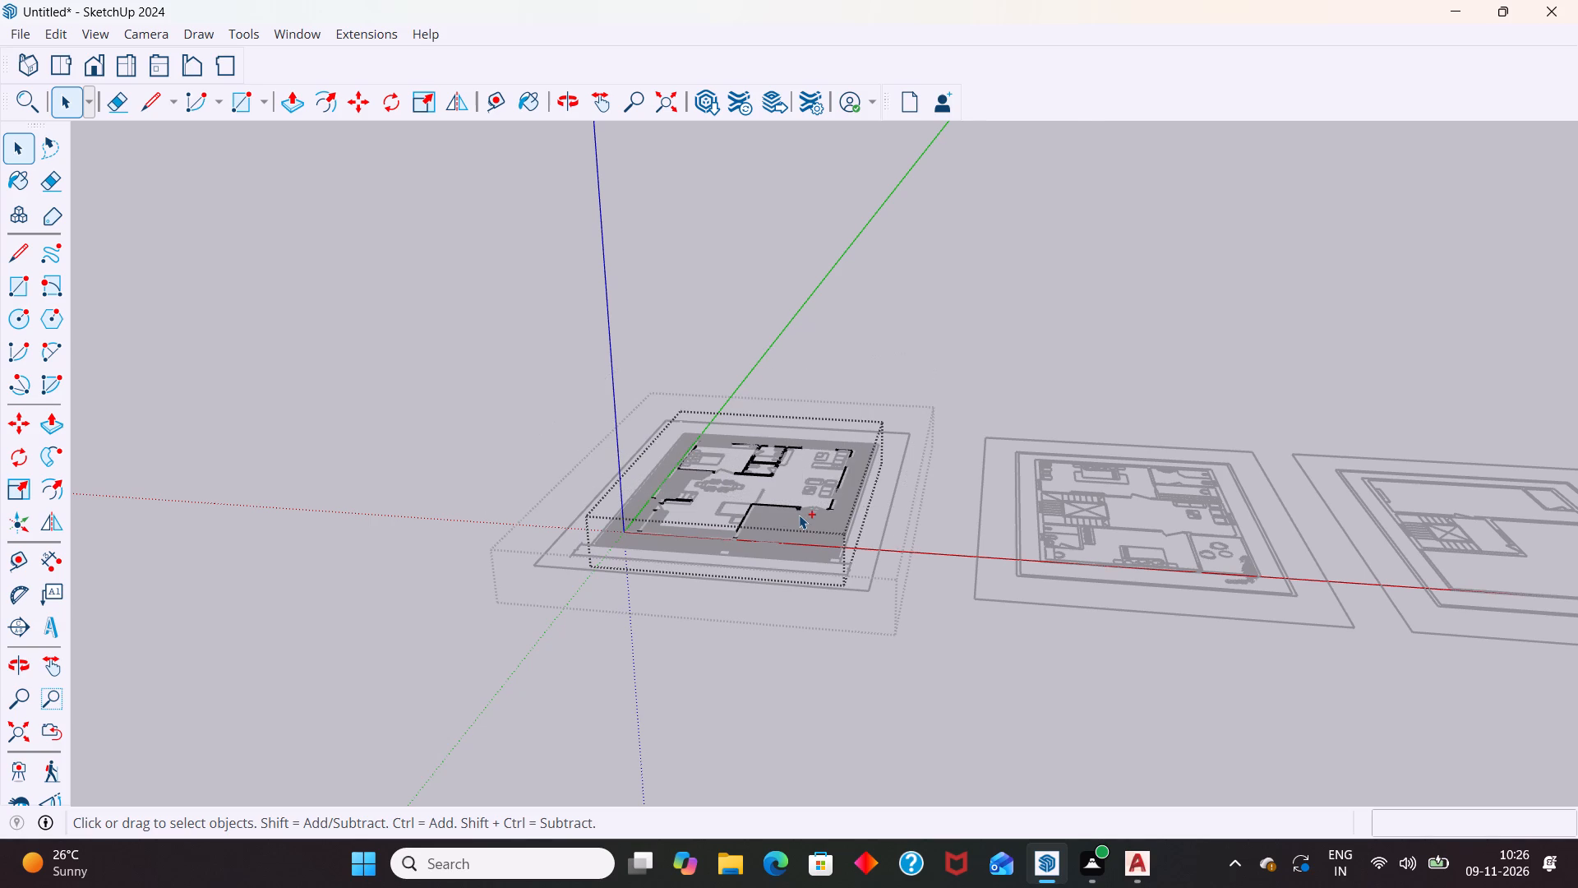
{"action": "key", "text": "ctrl+z"}
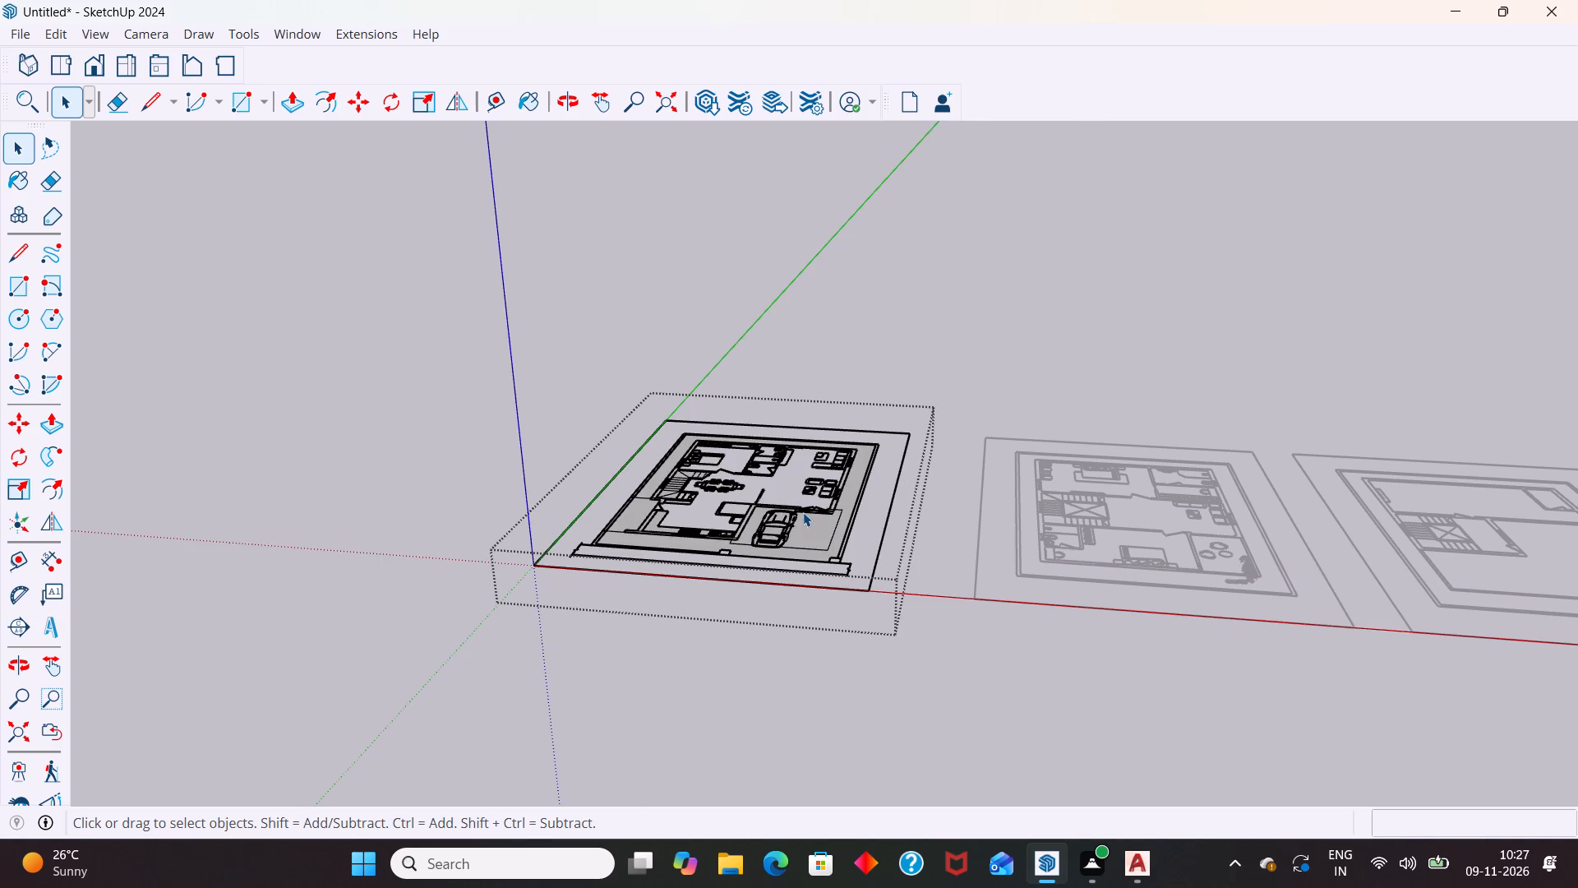
{"action": "middle_click_drag", "start_coordinate": [740, 494], "coordinate": [937, 567]}
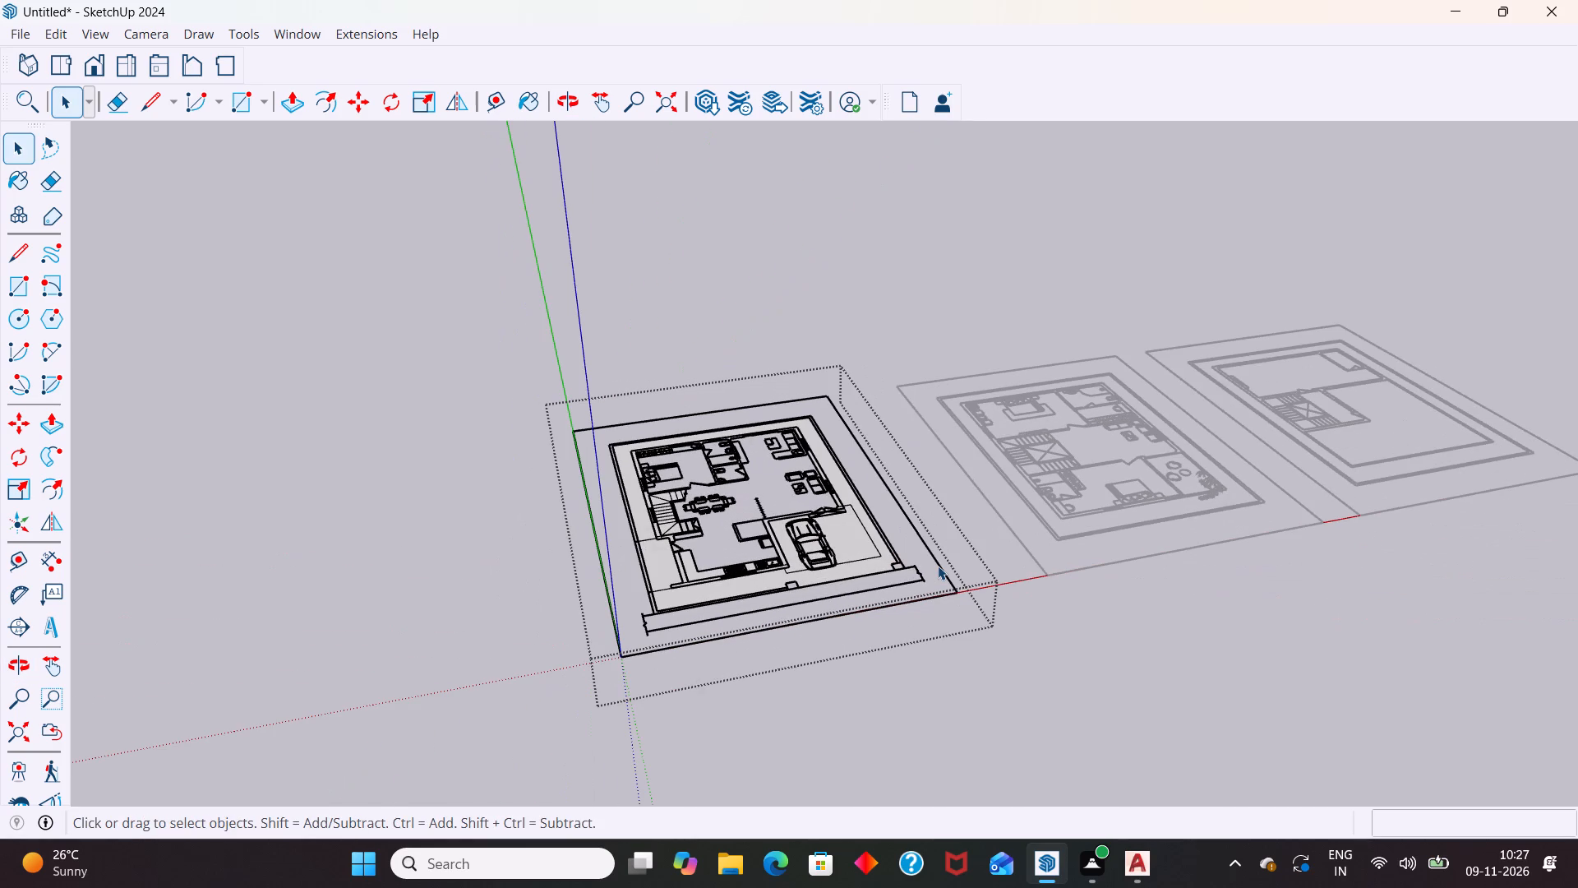
{"action": "key", "text": "ctrl+z"}
Explode the group of ground-floor wall faces inside the floor plan.
{"action": "middle_click_drag", "start_coordinate": [875, 648], "coordinate": [754, 686]}
{"action": "scroll", "coordinate": [695, 502], "scroll_direction": "up", "scroll_amount": 11}
{"action": "middle_click_drag", "start_coordinate": [611, 448], "coordinate": [619, 553]}
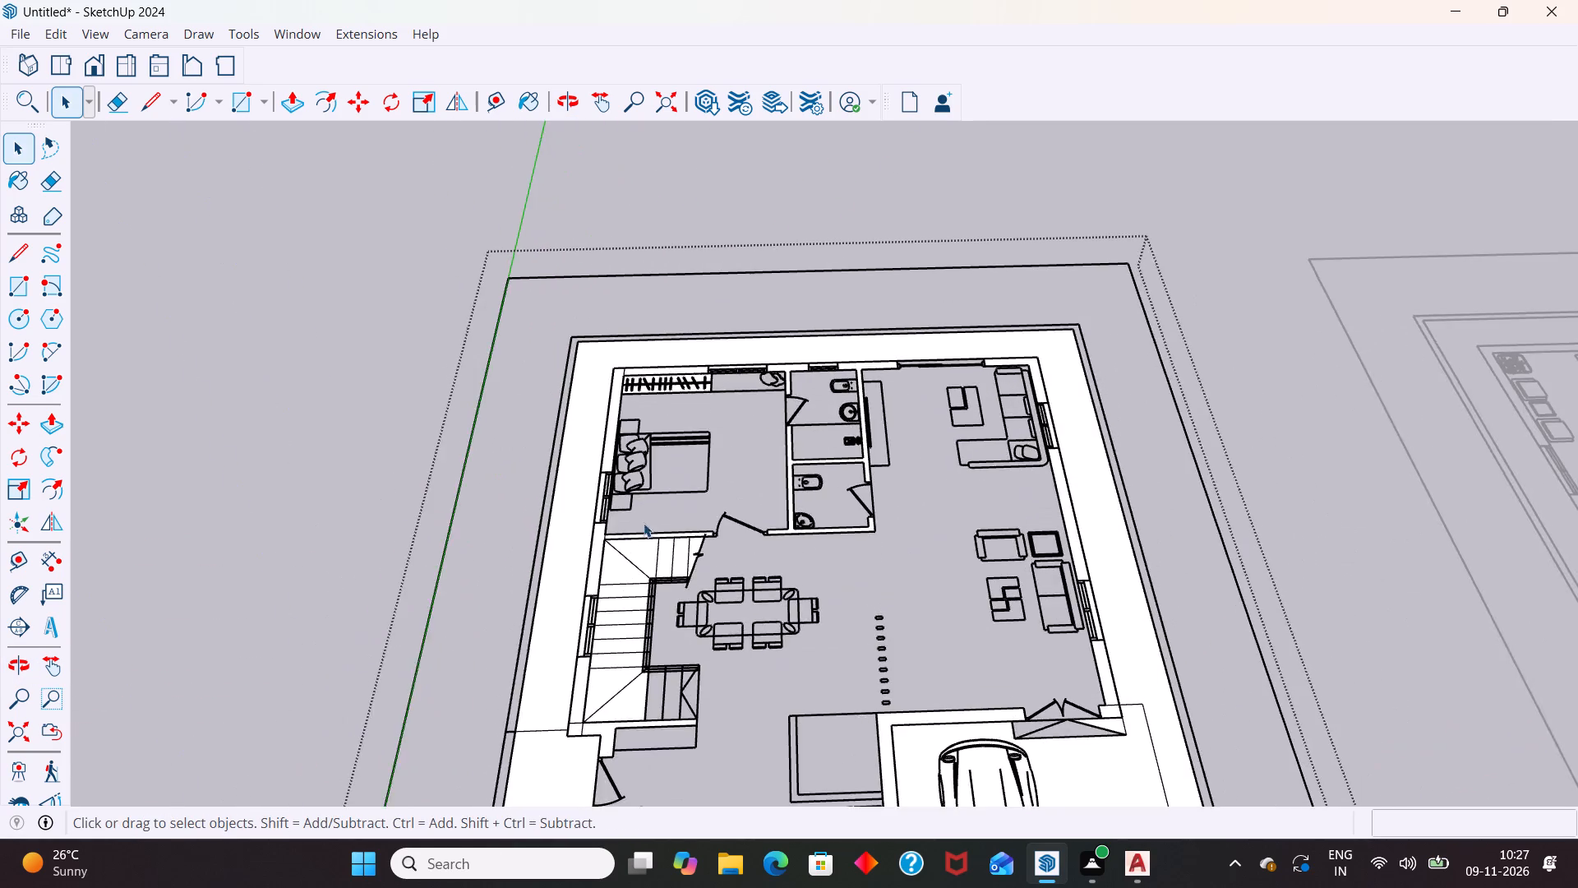
{"action": "scroll", "coordinate": [644, 523], "scroll_direction": "up", "scroll_amount": 16}
{"action": "left_click", "coordinate": [694, 556]}
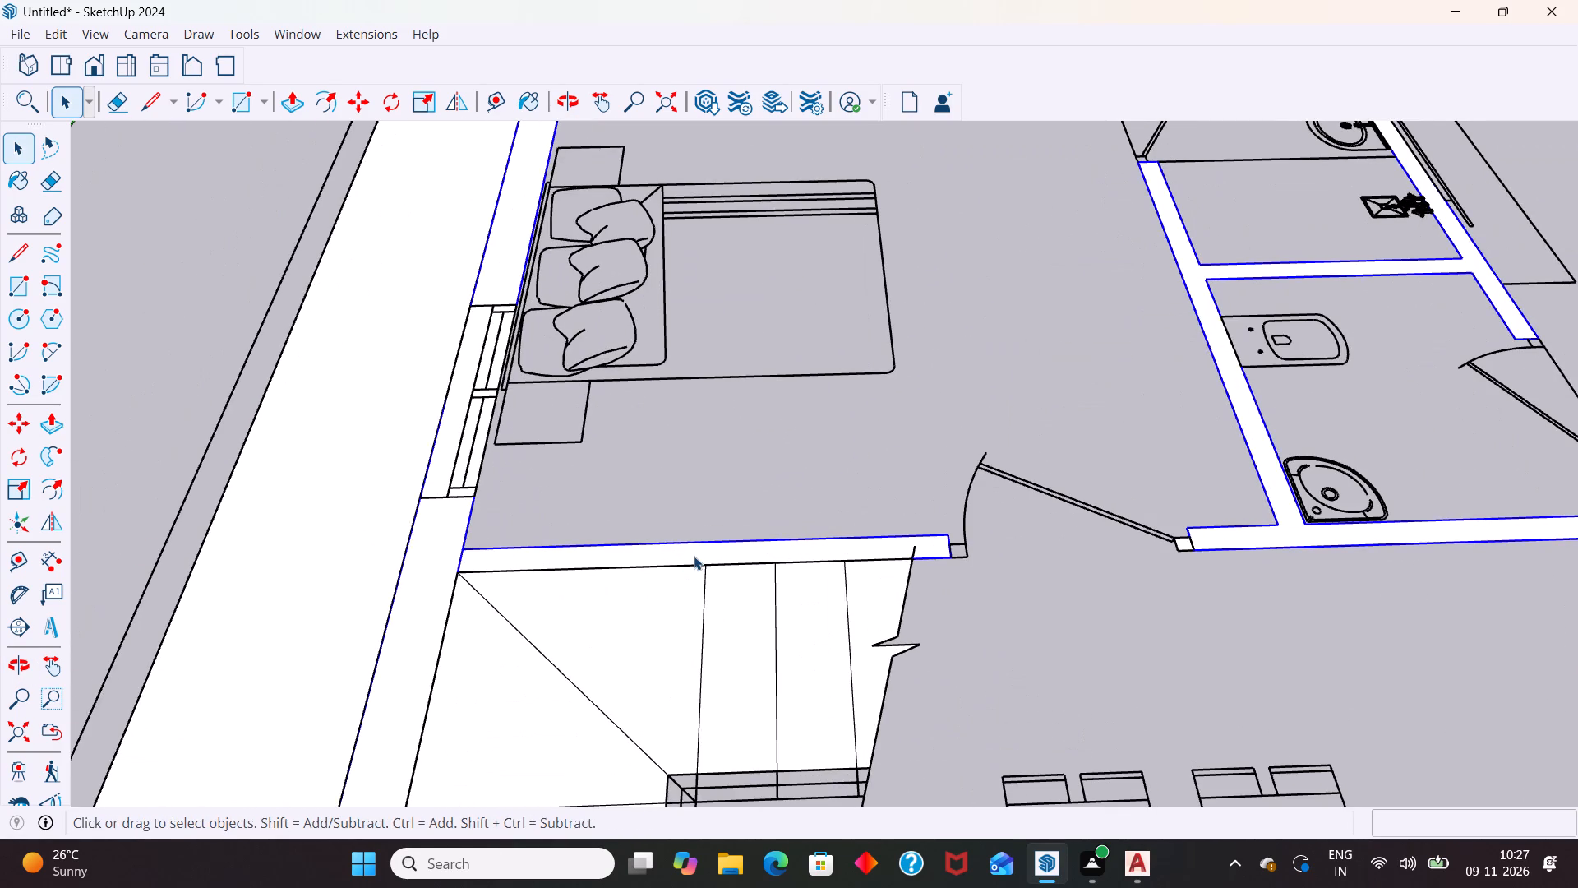
{"action": "double_click", "coordinate": [694, 556]}
{"action": "left_click", "coordinate": [694, 556]}
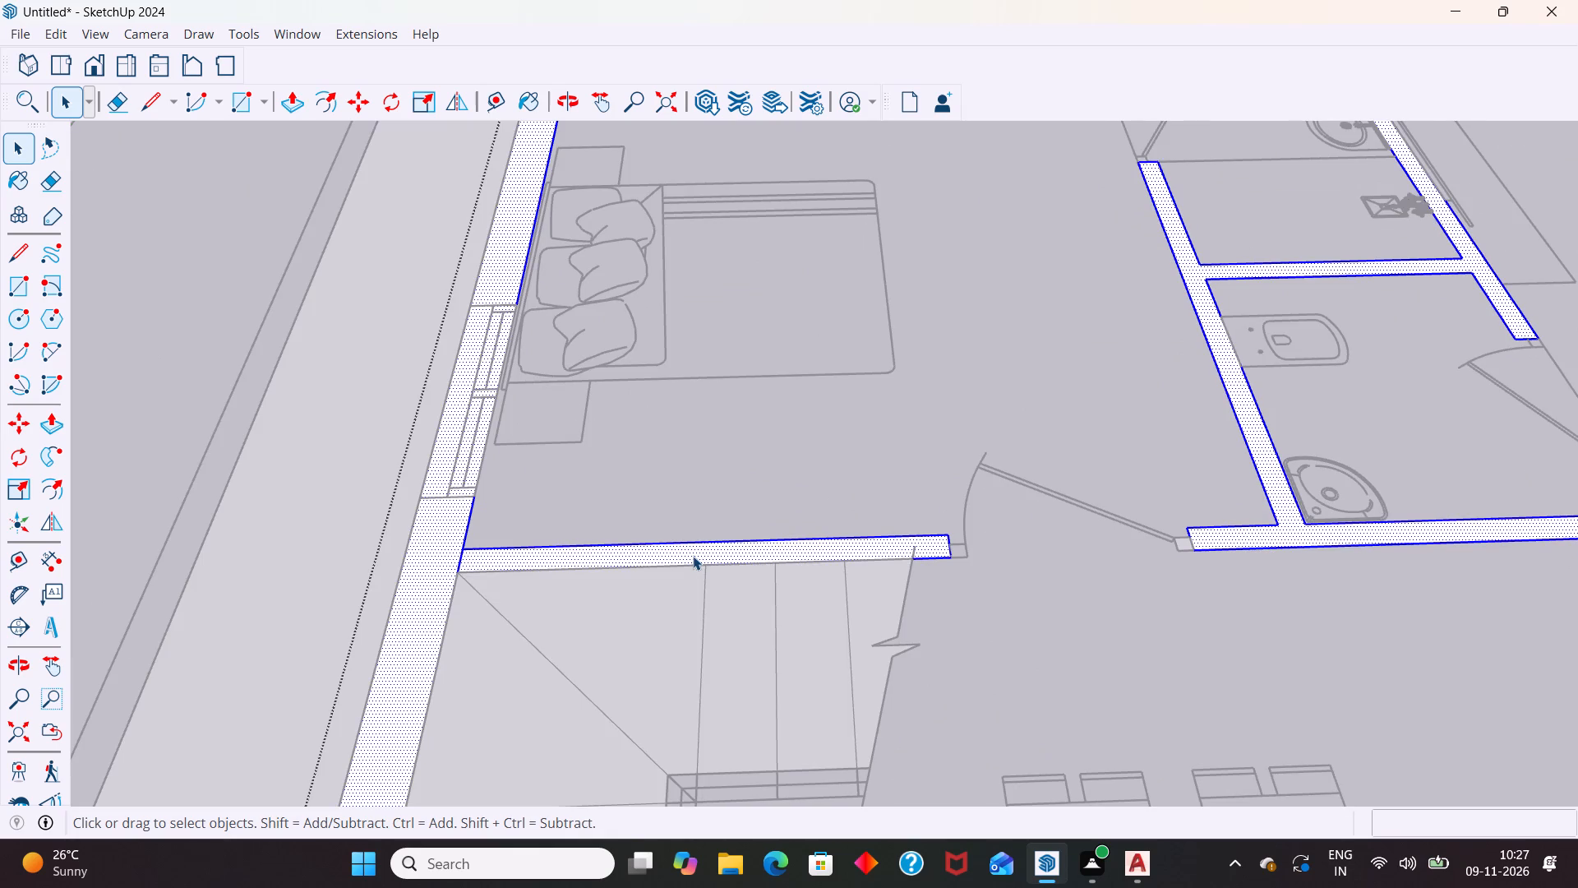
{"action": "scroll", "coordinate": [690, 537], "scroll_direction": "down", "scroll_amount": 6}
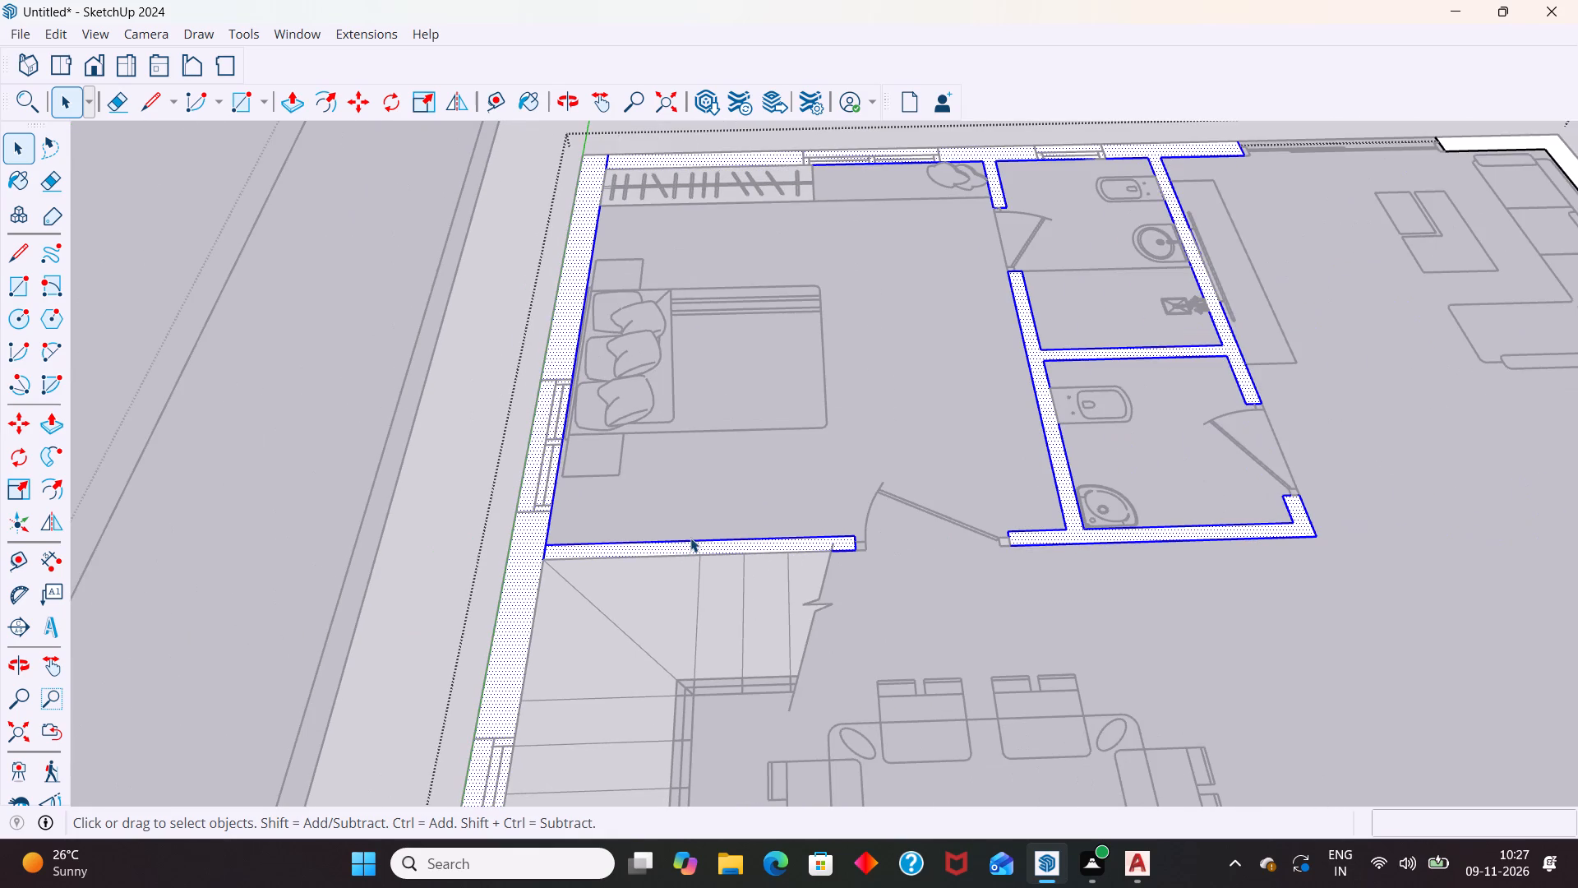
{"action": "right_click", "coordinate": [690, 540]}
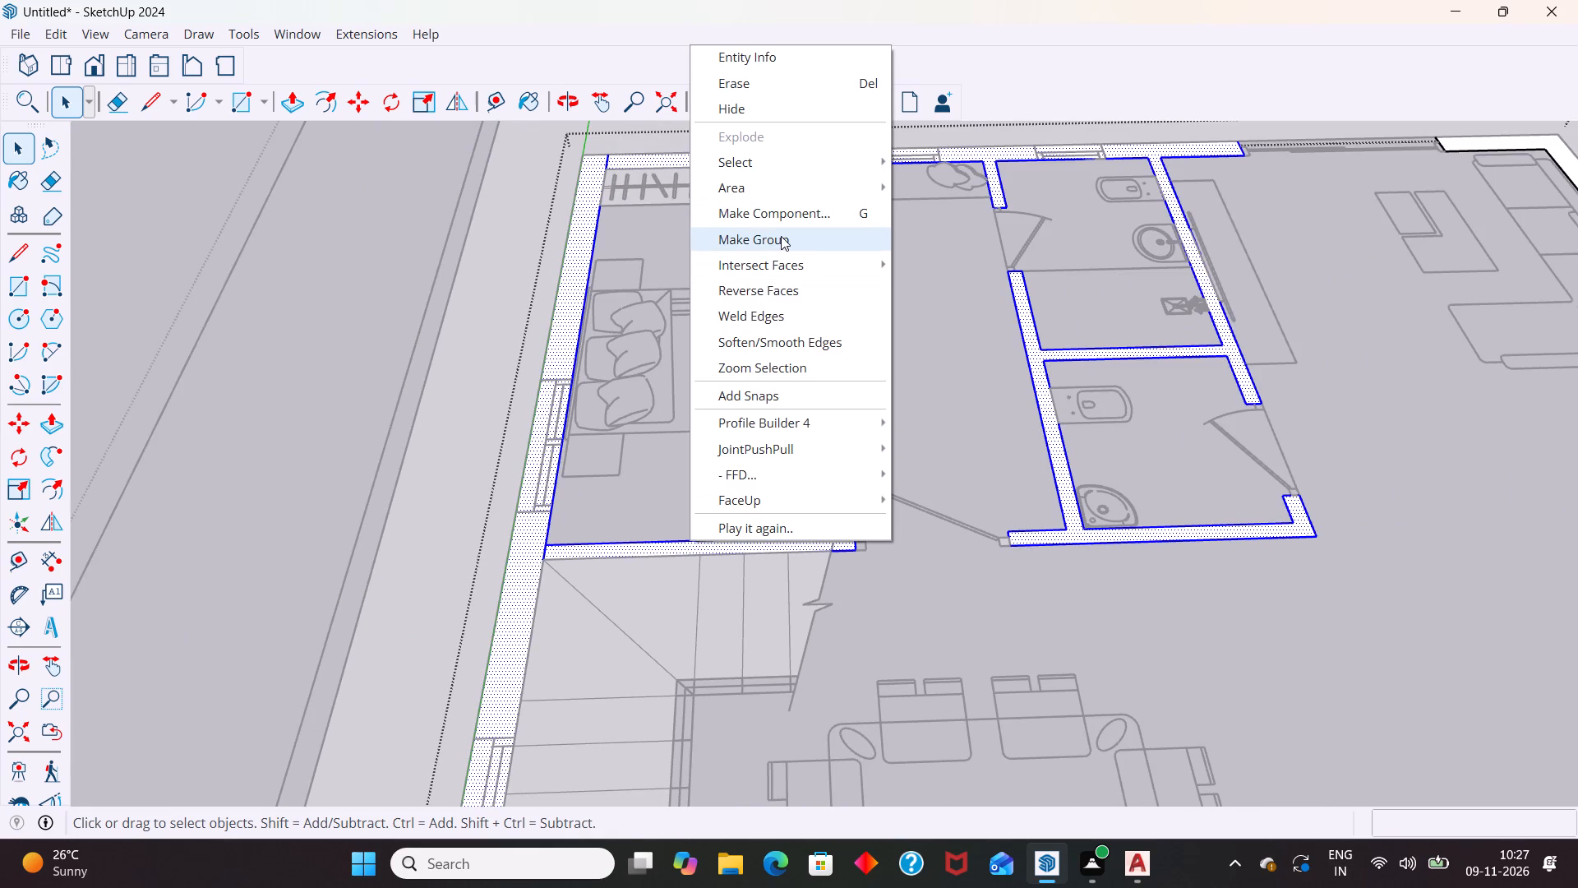
{"action": "left_click", "coordinate": [365, 493]}
{"action": "left_click", "coordinate": [542, 544]}
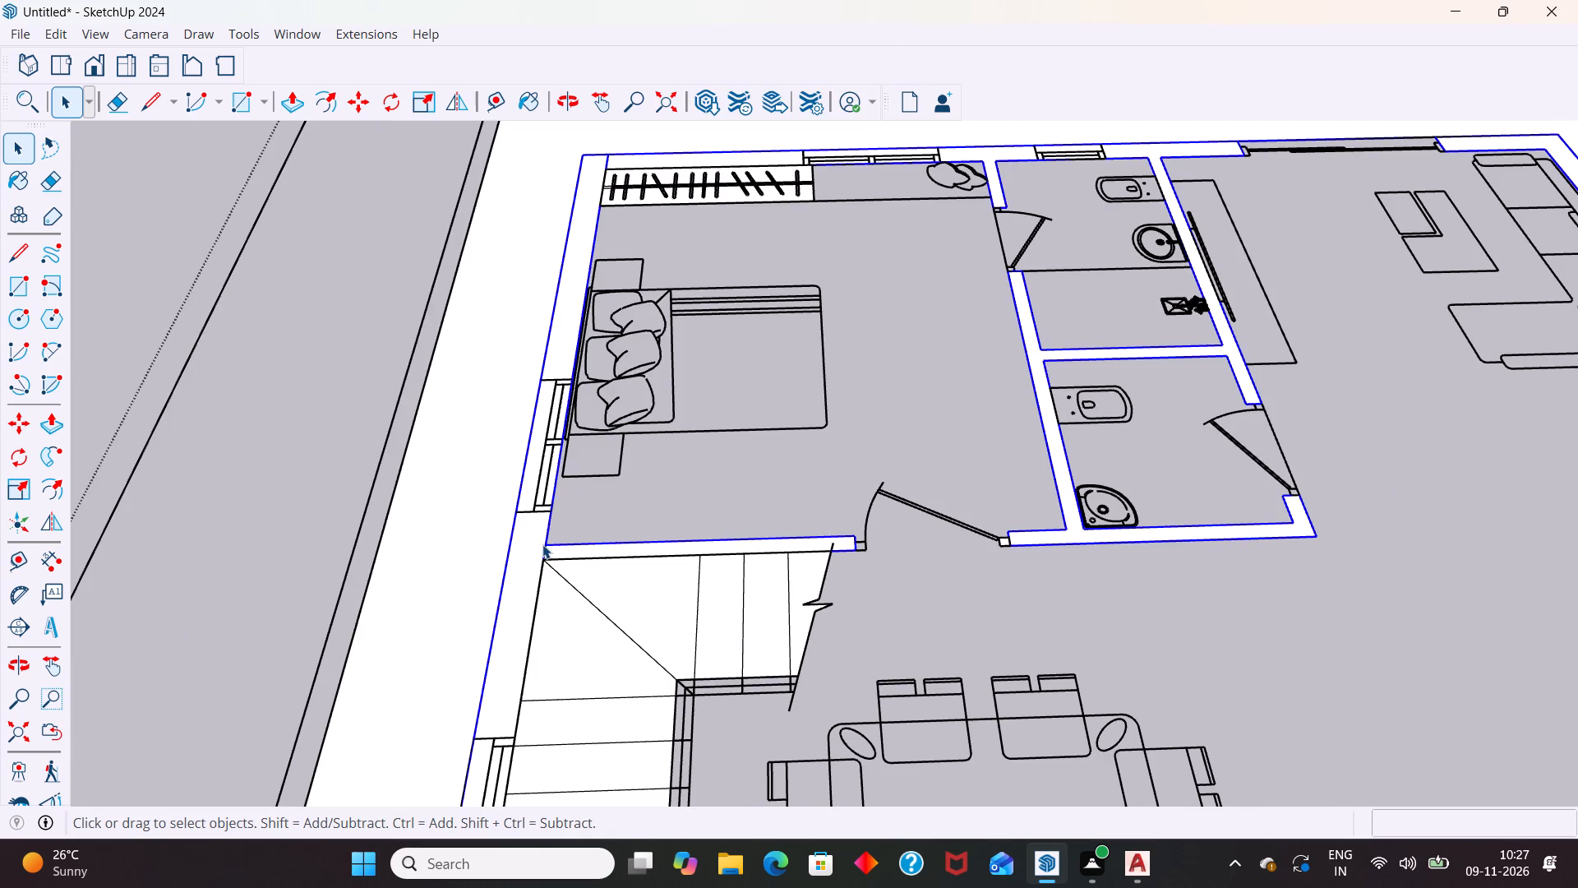
{"action": "right_click", "coordinate": [542, 544]}
{"action": "left_click", "coordinate": [676, 140]}
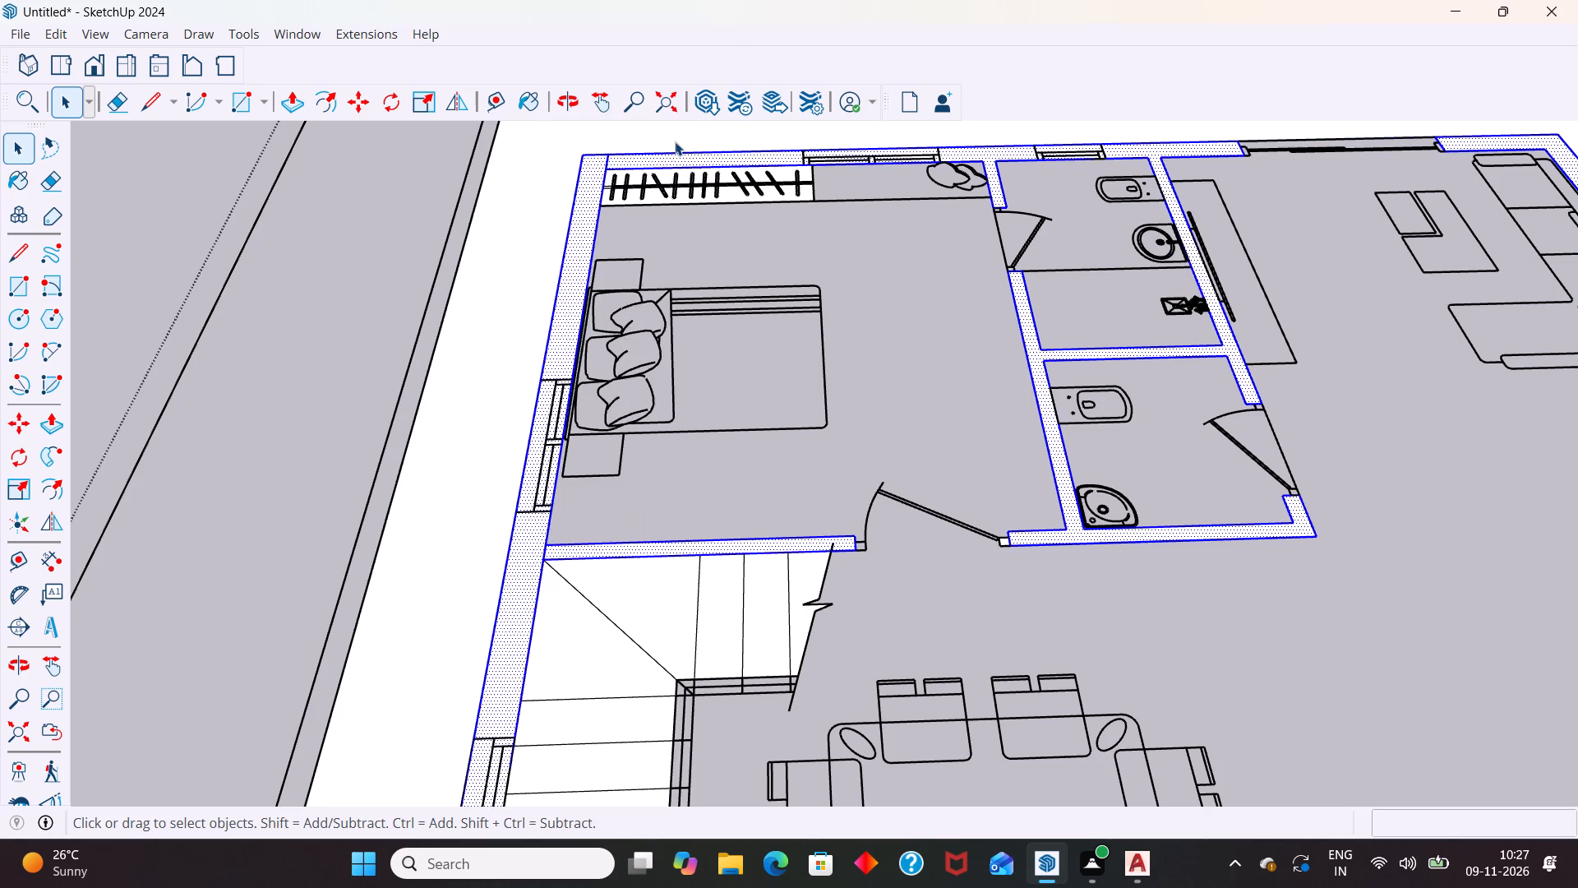
Delete the wall face between the bedroom and the stairs and the small jamb face at the bedroom door.
{"action": "scroll", "coordinate": [665, 500], "scroll_direction": "up", "scroll_amount": 5}
{"action": "left_click", "coordinate": [724, 595]}
{"action": "left_click", "coordinate": [726, 594]}
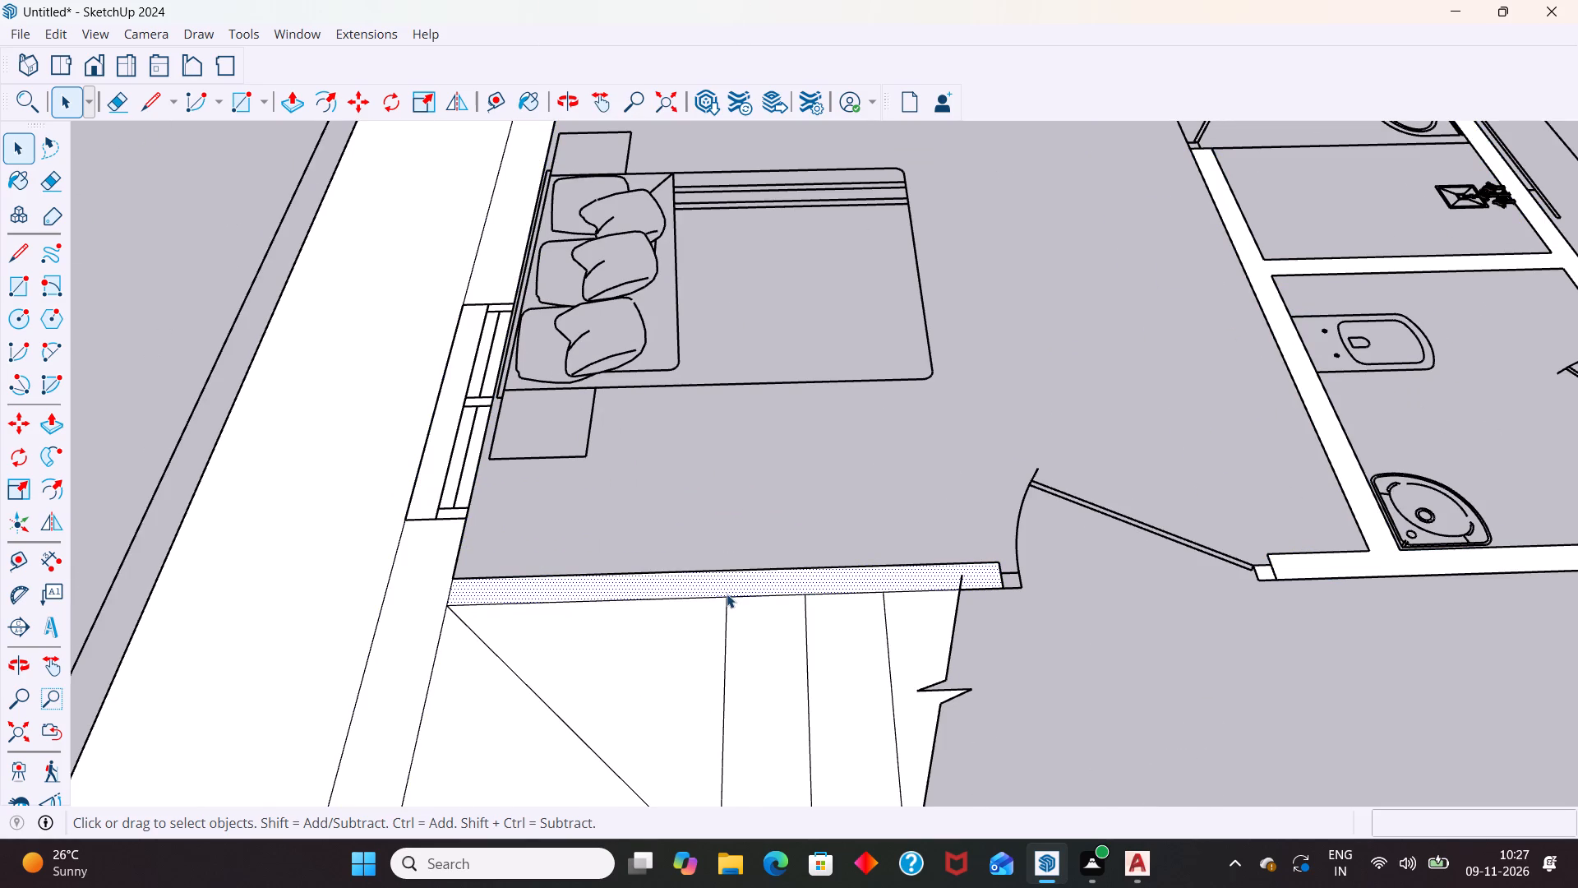
{"action": "key", "text": "Delete"}
{"action": "scroll", "coordinate": [728, 545], "scroll_direction": "down", "scroll_amount": 8}
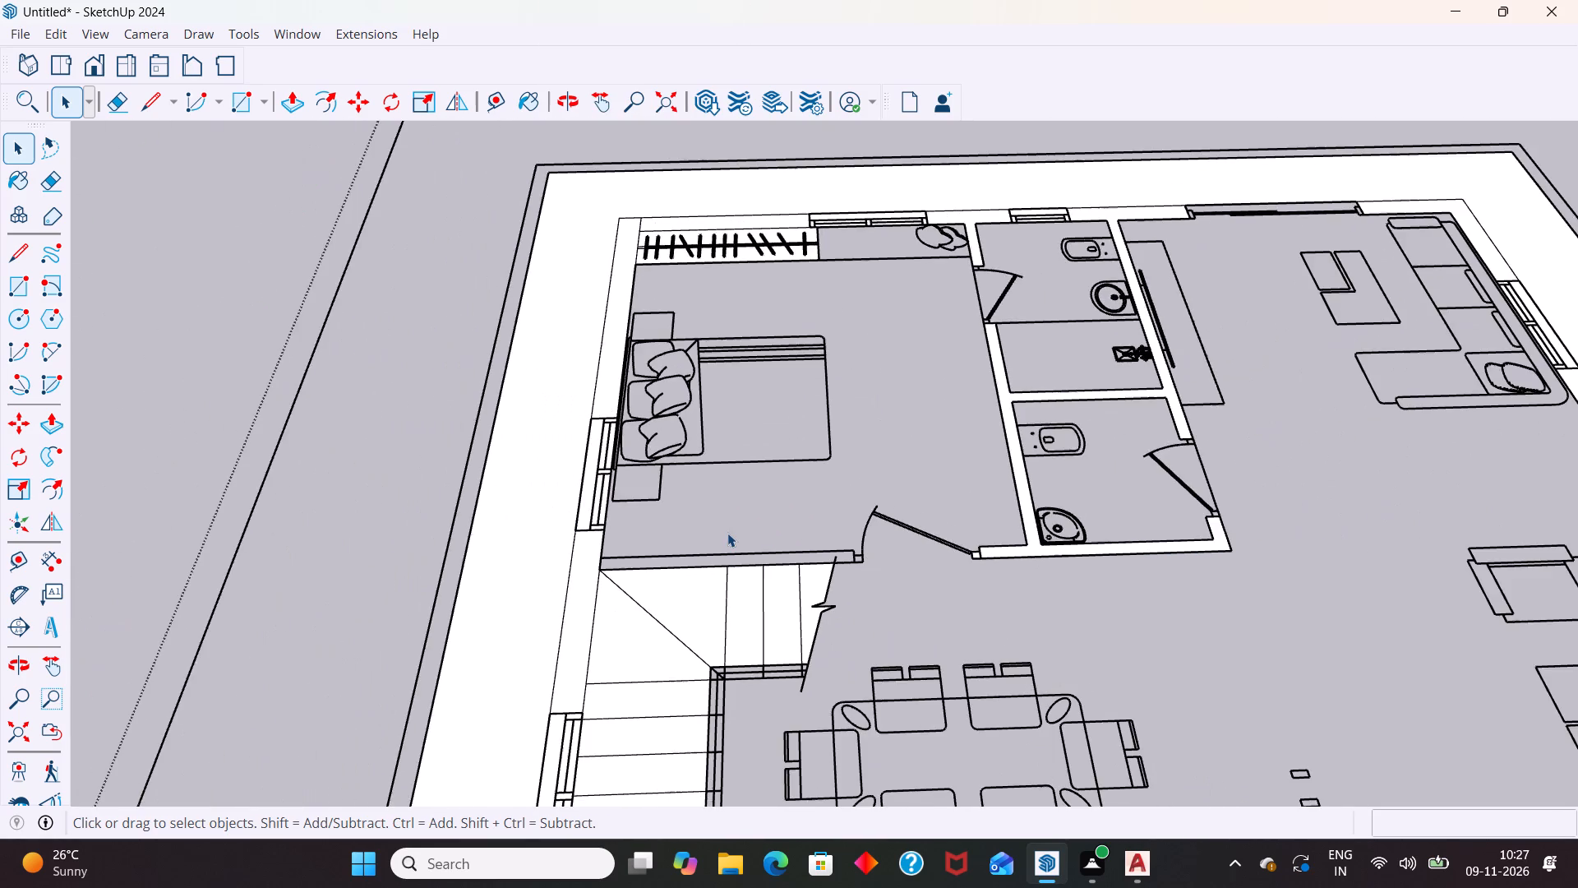
{"action": "scroll", "coordinate": [729, 530], "scroll_direction": "down", "scroll_amount": 4}
{"action": "scroll", "coordinate": [912, 553], "scroll_direction": "up", "scroll_amount": 11}
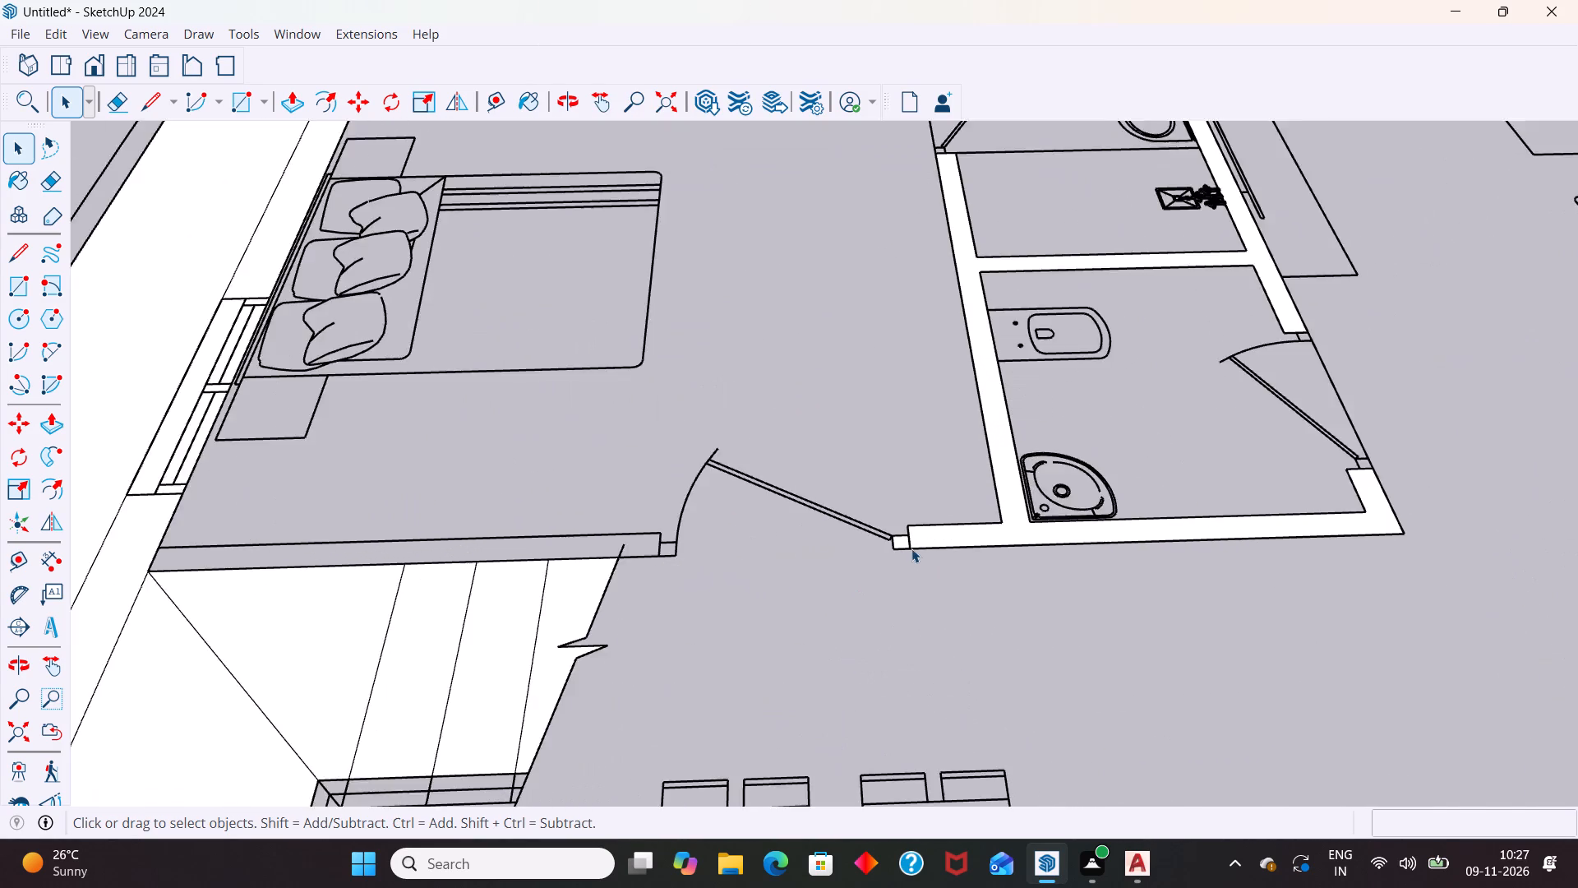
{"action": "scroll", "coordinate": [911, 548], "scroll_direction": "up", "scroll_amount": 4}
{"action": "left_click", "coordinate": [897, 534]}
{"action": "key", "text": "Delete"}
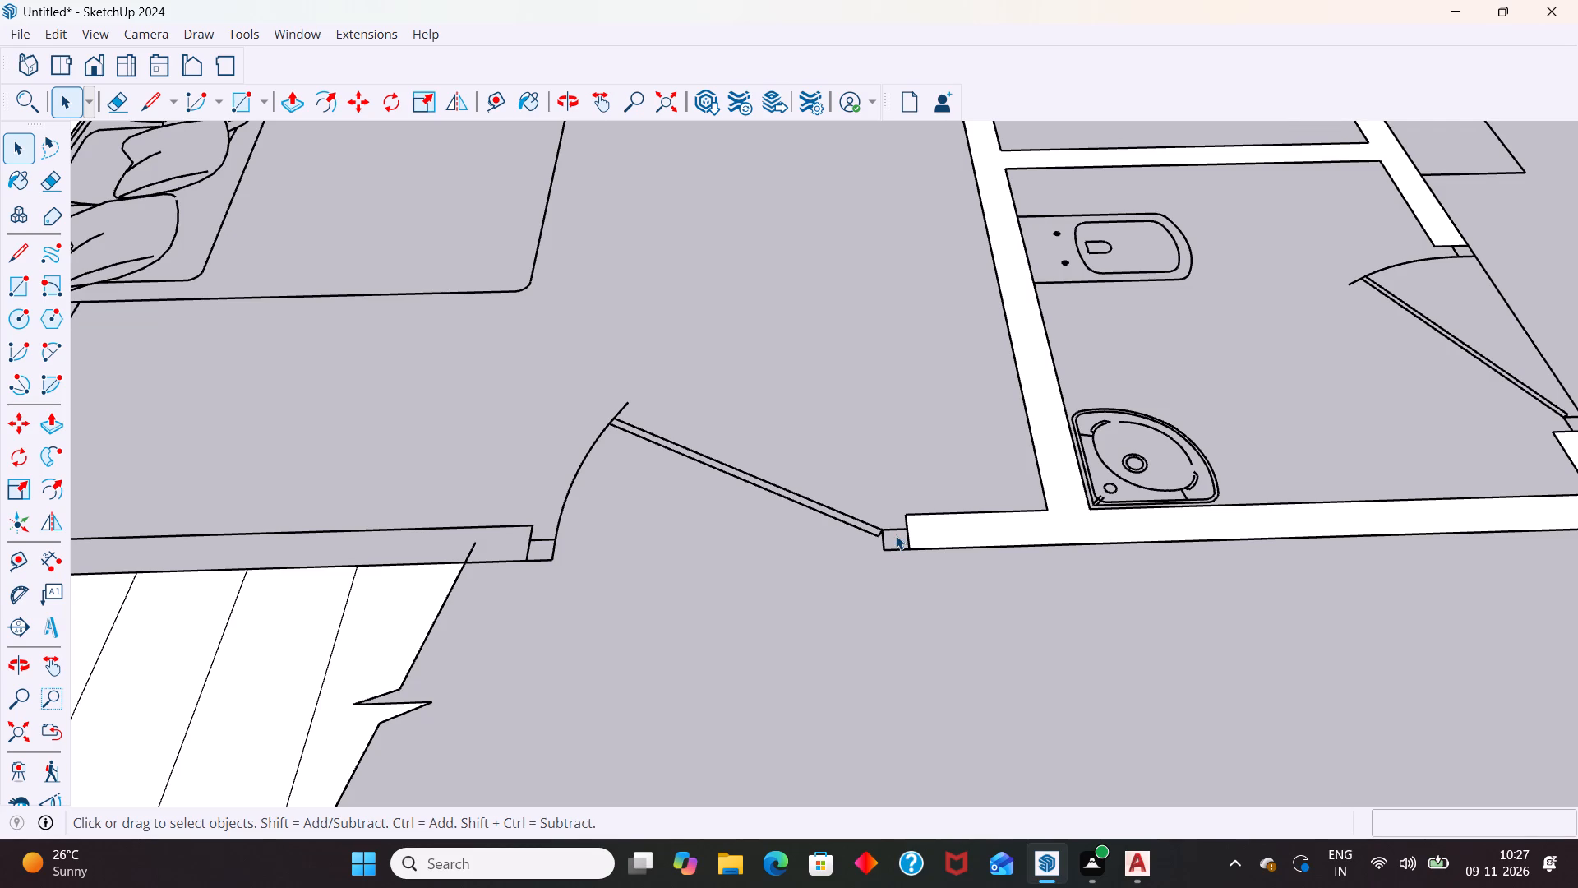
Select the L-shaped wall face around the car porch plus the kitchen's front and side wall faces, with their edges.
{"action": "scroll", "coordinate": [896, 535], "scroll_direction": "down", "scroll_amount": 19}
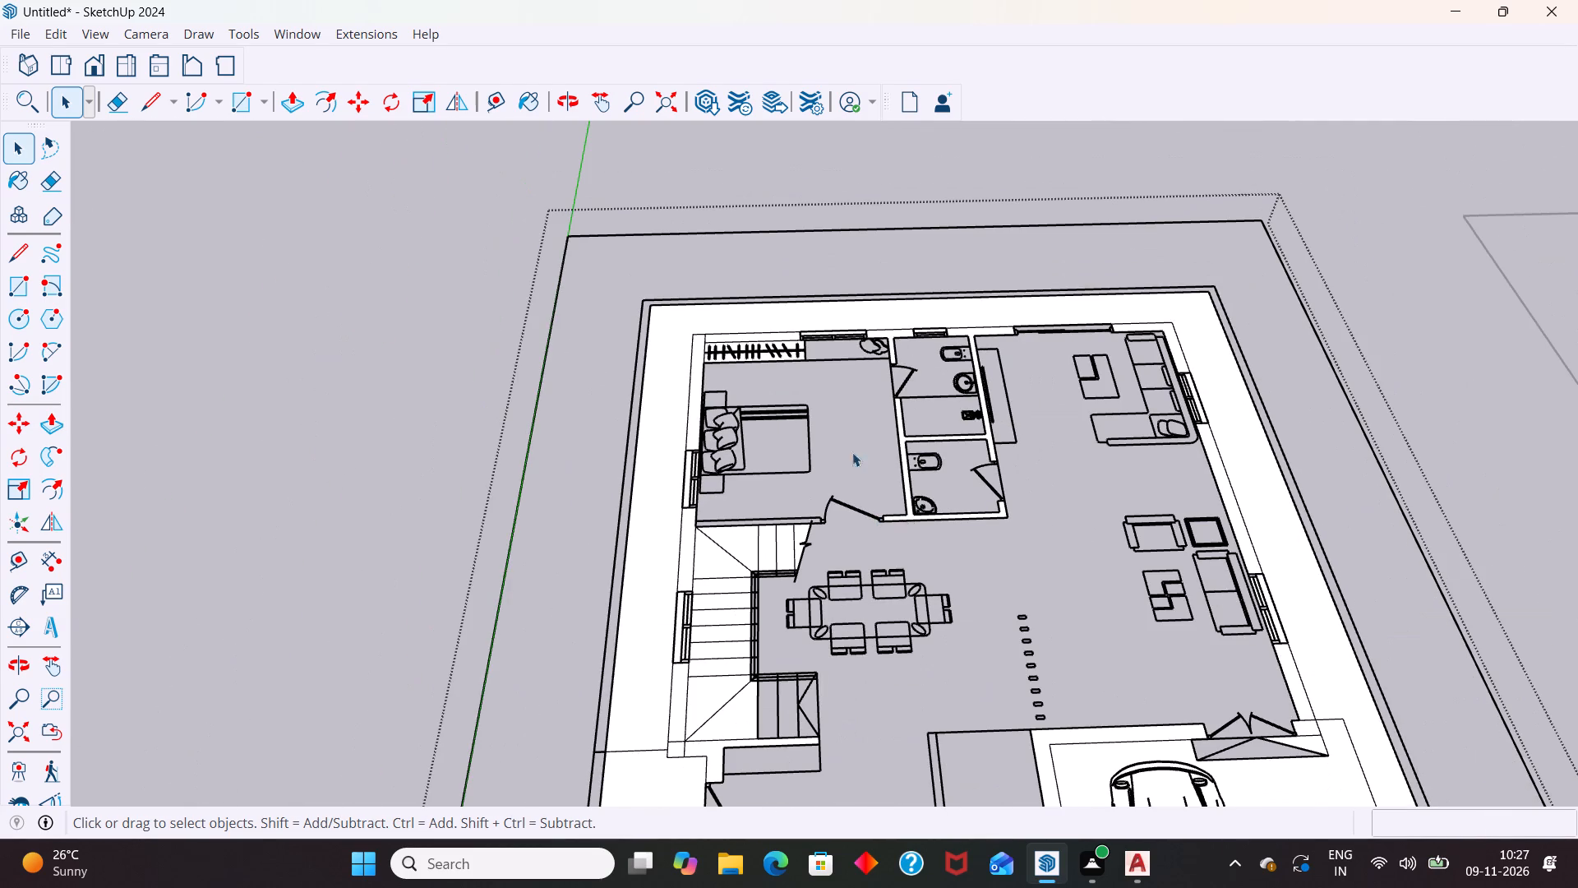
{"action": "scroll", "coordinate": [843, 438], "scroll_direction": "down", "scroll_amount": 4}
{"action": "scroll", "coordinate": [918, 435], "scroll_direction": "down", "scroll_amount": 4}
{"action": "middle_click_drag", "start_coordinate": [1014, 691], "coordinate": [1006, 699]}
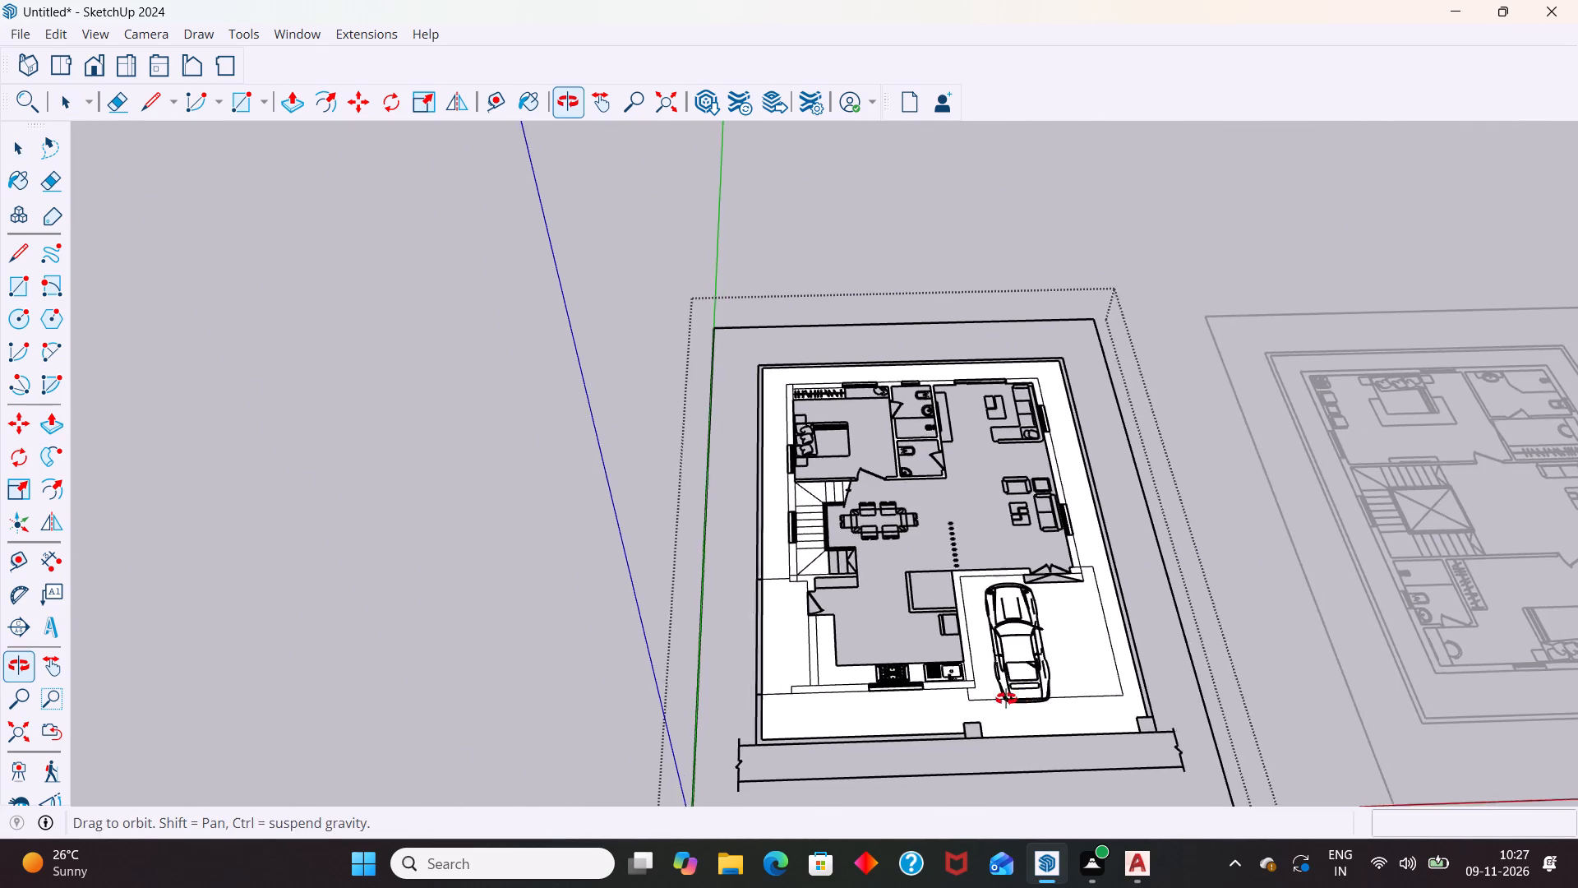
{"action": "middle_click_drag", "start_coordinate": [1006, 699], "coordinate": [954, 709]}
{"action": "scroll", "coordinate": [931, 600], "scroll_direction": "up", "scroll_amount": 5}
{"action": "double_click", "coordinate": [939, 588]}
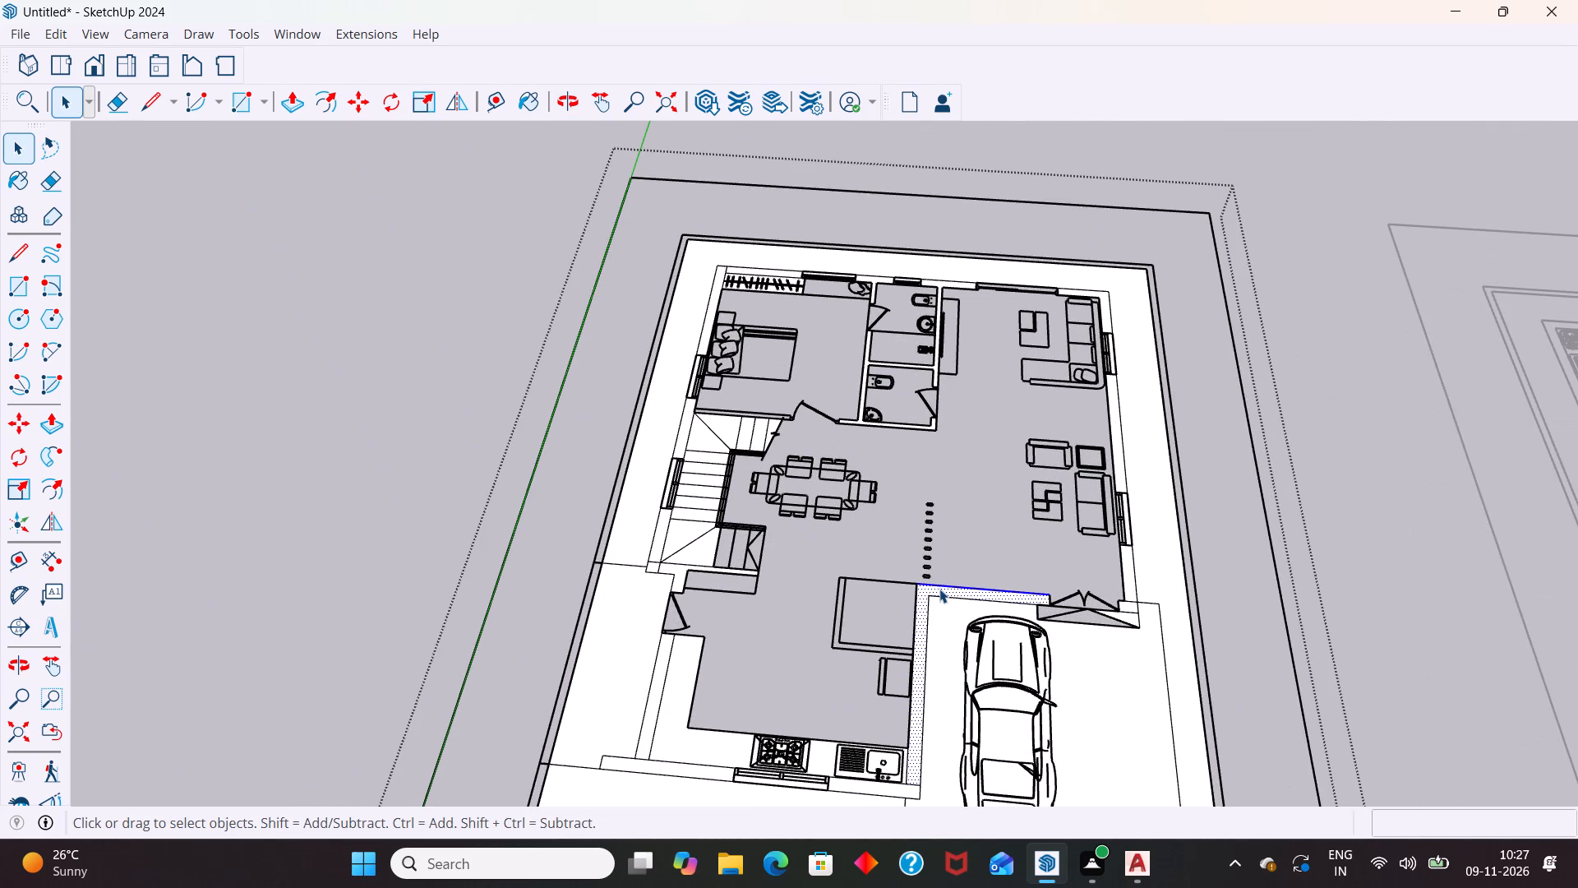
{"action": "left_click", "coordinate": [939, 589]}
{"action": "left_click", "coordinate": [939, 589]}
{"action": "scroll", "coordinate": [855, 483], "scroll_direction": "down", "scroll_amount": 4}
{"action": "scroll", "coordinate": [913, 589], "scroll_direction": "up", "scroll_amount": 9}
{"action": "double_click", "coordinate": [896, 599]}
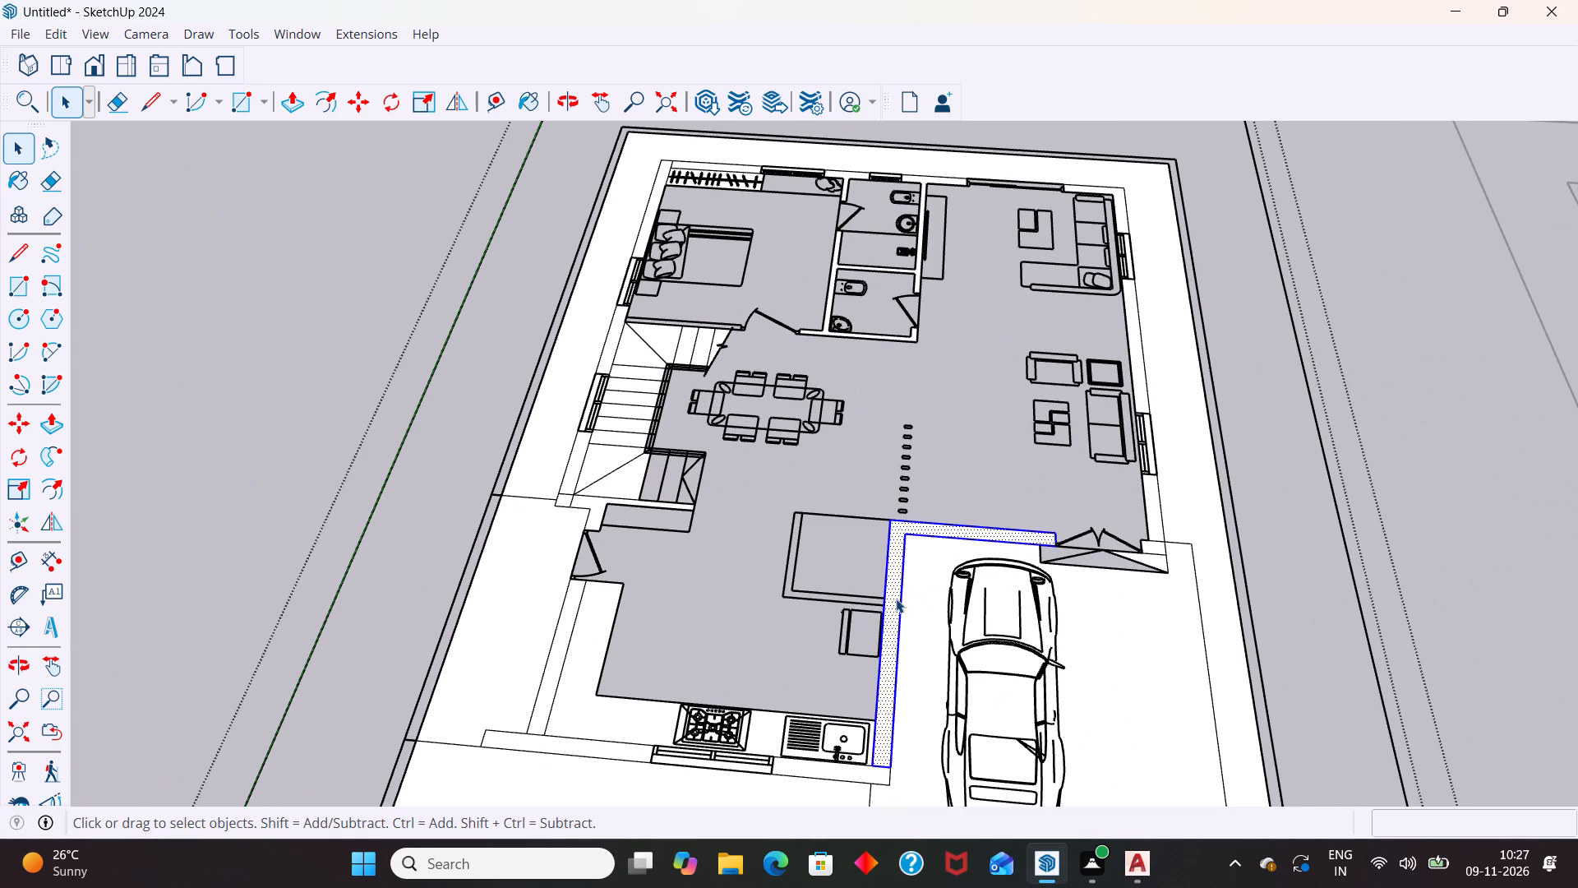
{"action": "double_click", "coordinate": [854, 775], "text": "ctrl"}
{"action": "double_click", "coordinate": [558, 654], "text": "ctrl"}
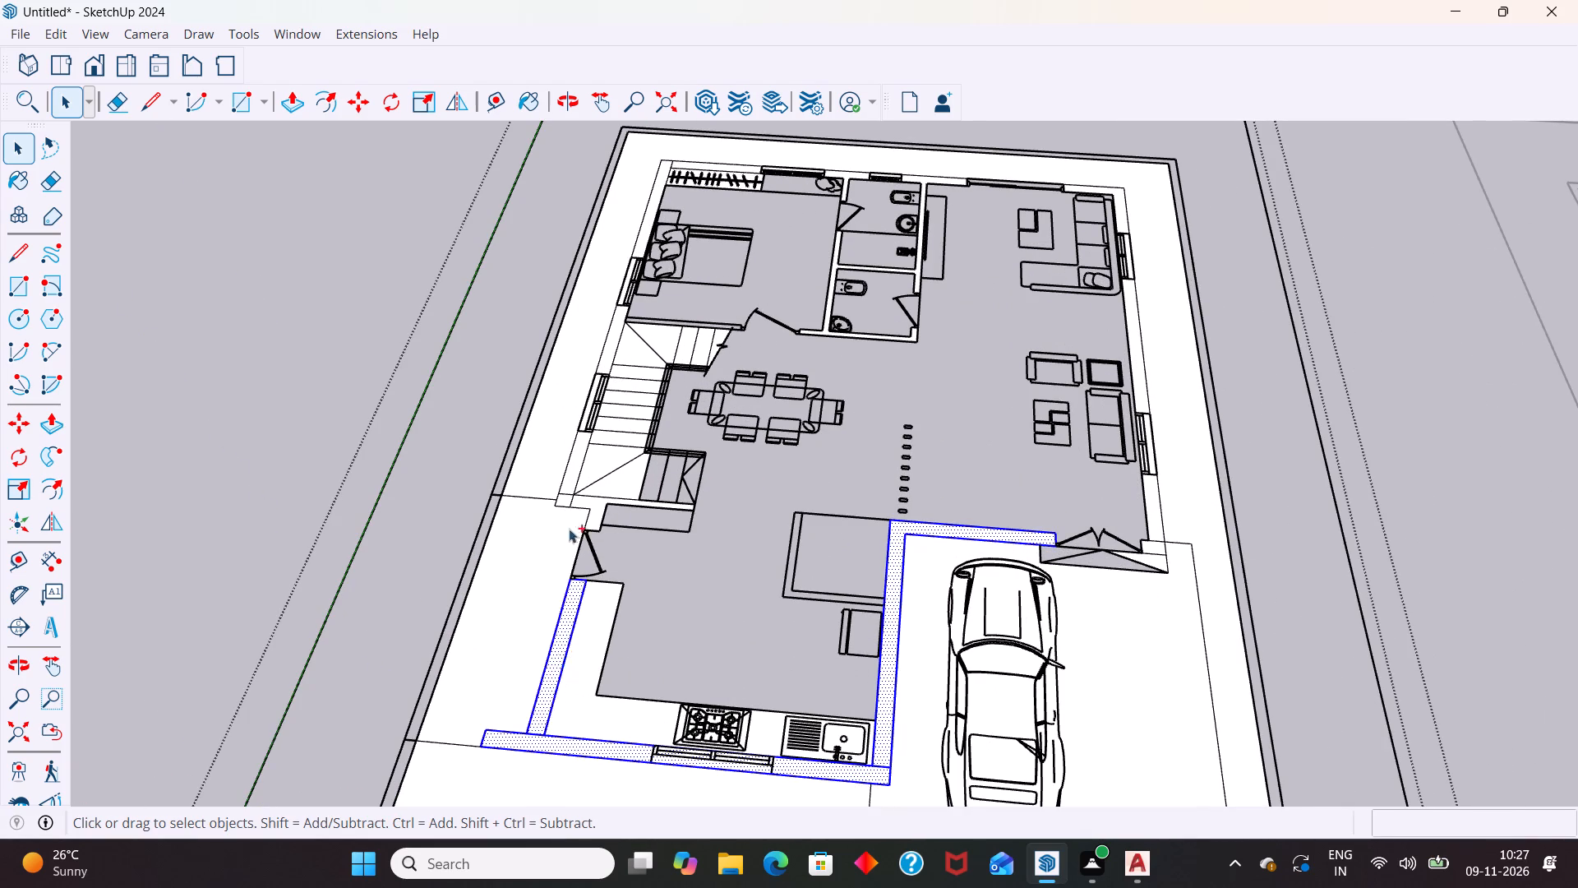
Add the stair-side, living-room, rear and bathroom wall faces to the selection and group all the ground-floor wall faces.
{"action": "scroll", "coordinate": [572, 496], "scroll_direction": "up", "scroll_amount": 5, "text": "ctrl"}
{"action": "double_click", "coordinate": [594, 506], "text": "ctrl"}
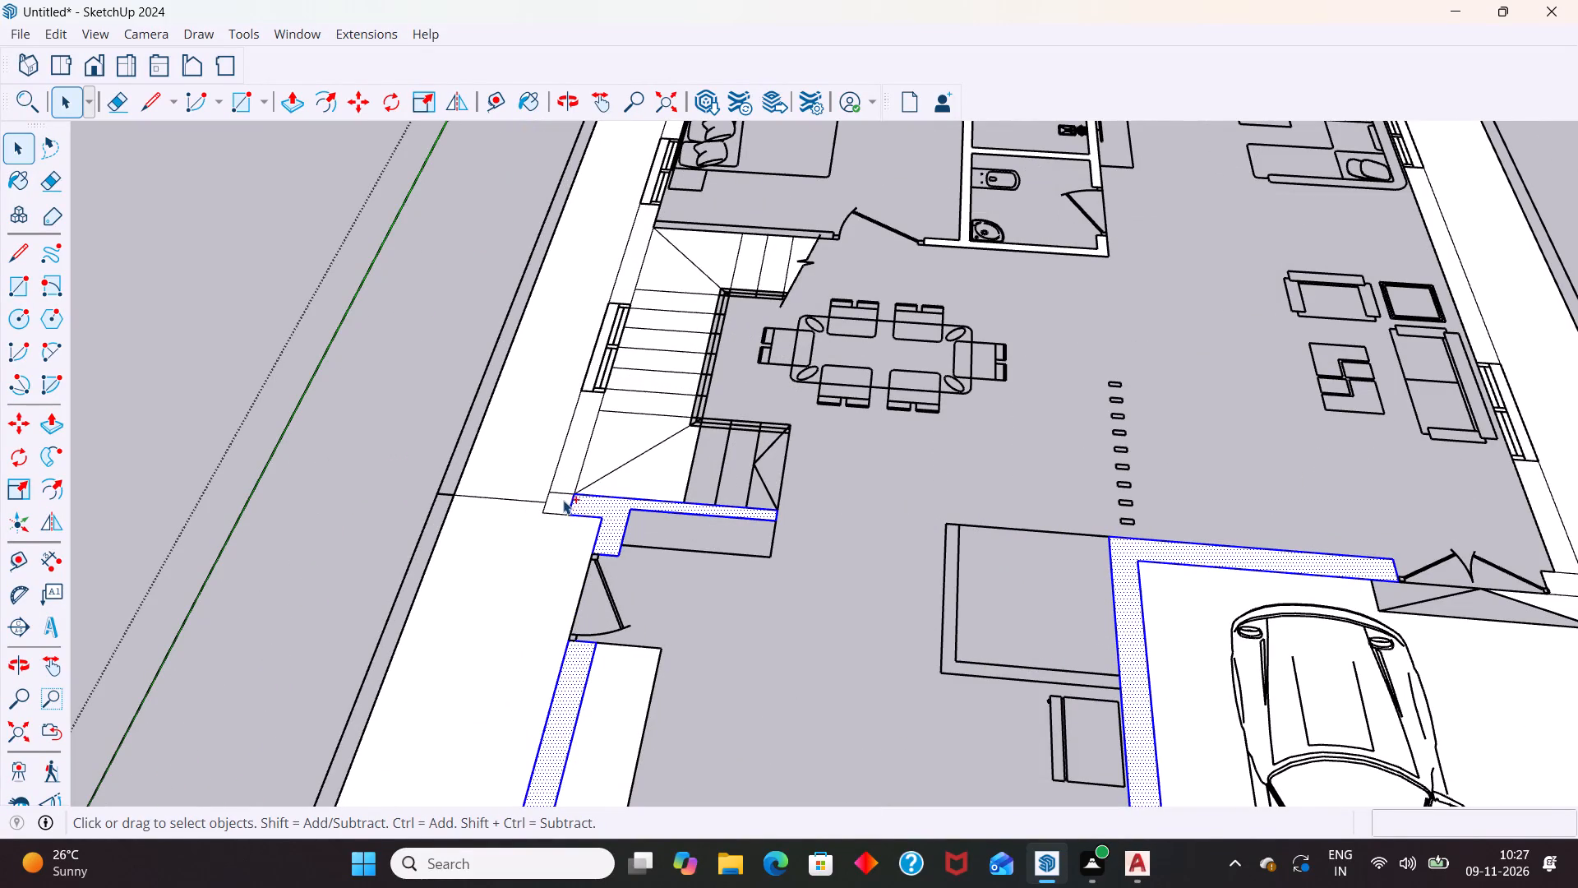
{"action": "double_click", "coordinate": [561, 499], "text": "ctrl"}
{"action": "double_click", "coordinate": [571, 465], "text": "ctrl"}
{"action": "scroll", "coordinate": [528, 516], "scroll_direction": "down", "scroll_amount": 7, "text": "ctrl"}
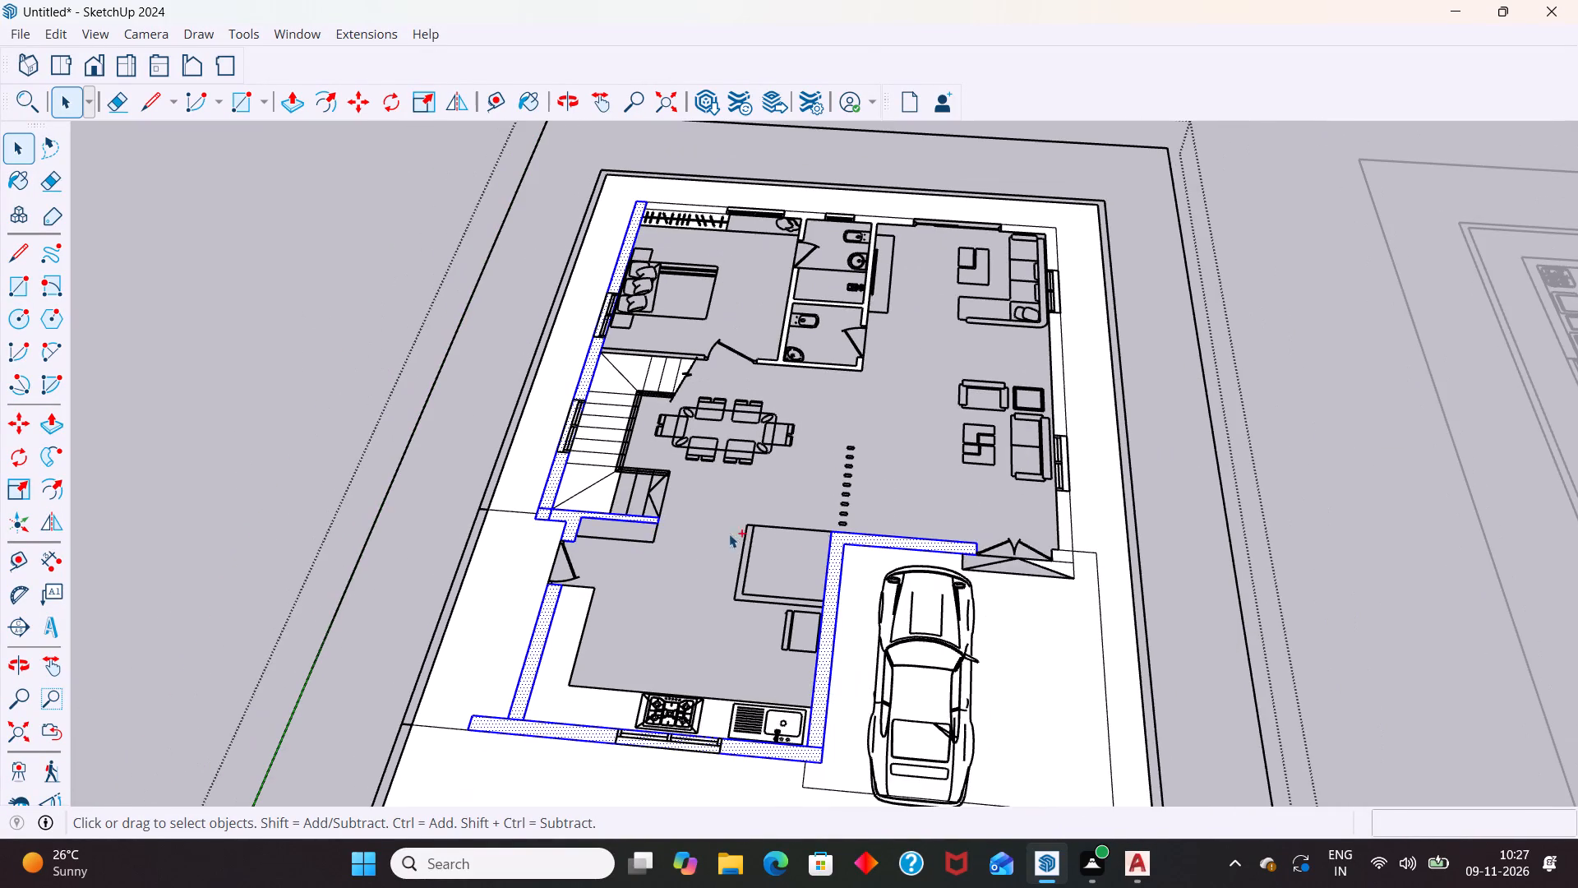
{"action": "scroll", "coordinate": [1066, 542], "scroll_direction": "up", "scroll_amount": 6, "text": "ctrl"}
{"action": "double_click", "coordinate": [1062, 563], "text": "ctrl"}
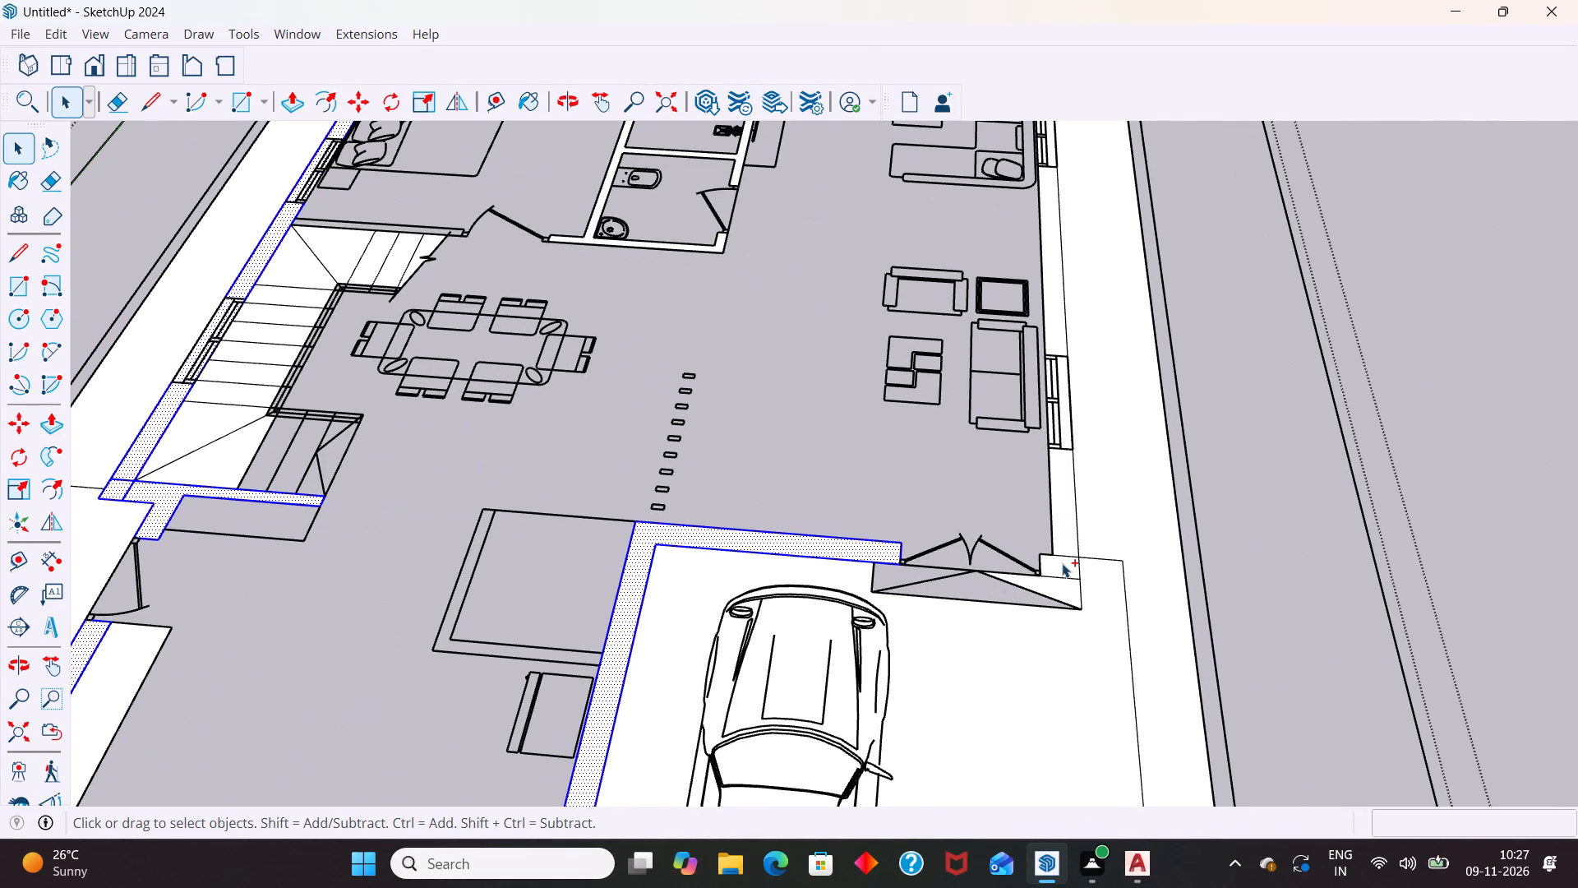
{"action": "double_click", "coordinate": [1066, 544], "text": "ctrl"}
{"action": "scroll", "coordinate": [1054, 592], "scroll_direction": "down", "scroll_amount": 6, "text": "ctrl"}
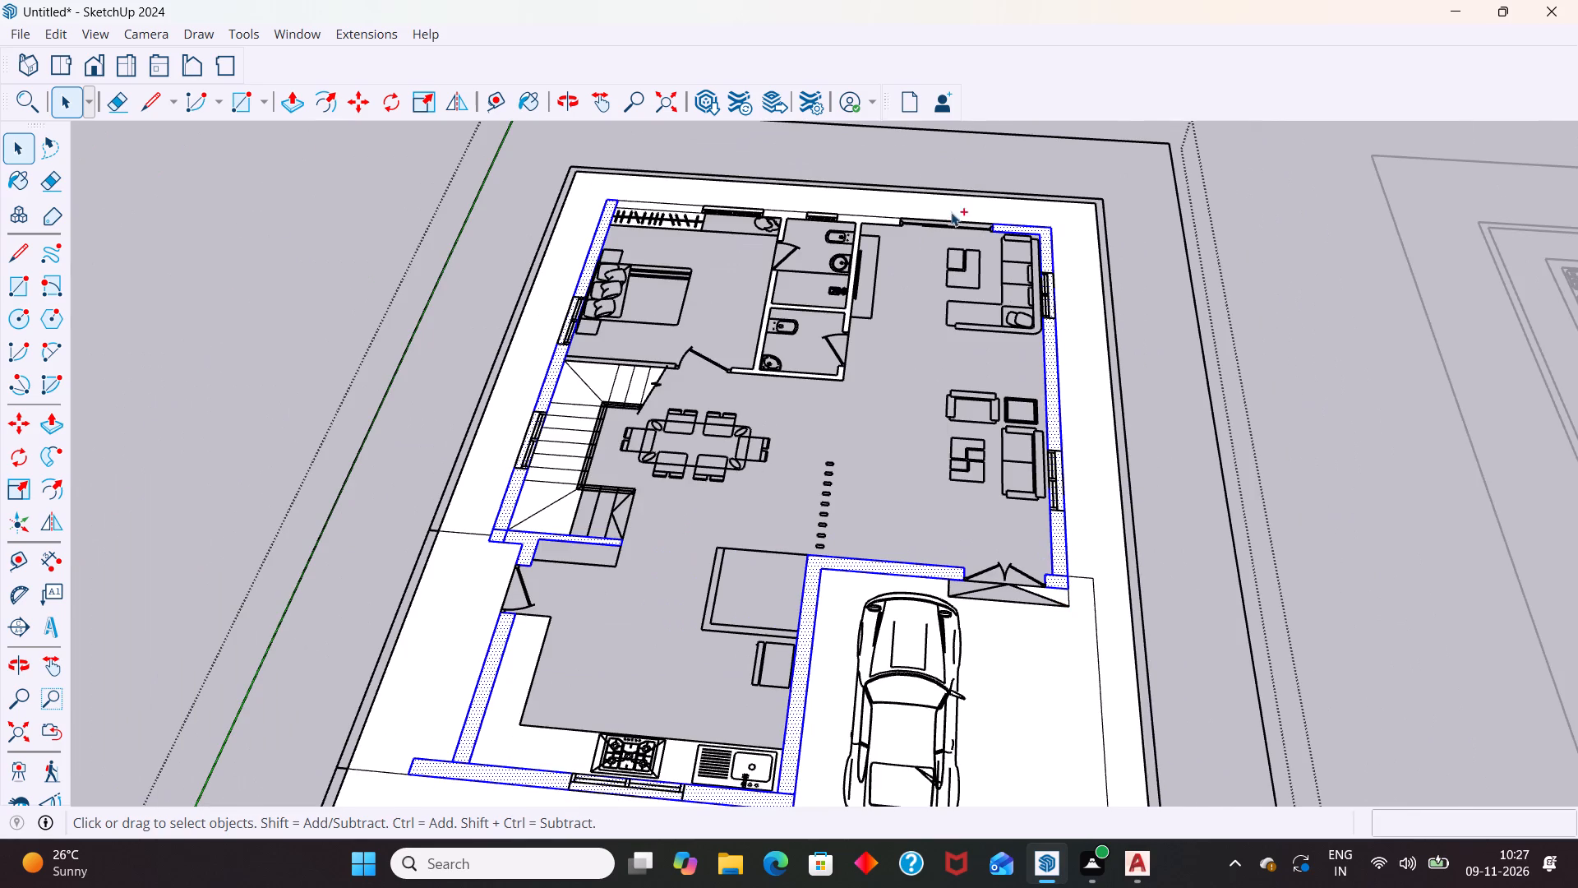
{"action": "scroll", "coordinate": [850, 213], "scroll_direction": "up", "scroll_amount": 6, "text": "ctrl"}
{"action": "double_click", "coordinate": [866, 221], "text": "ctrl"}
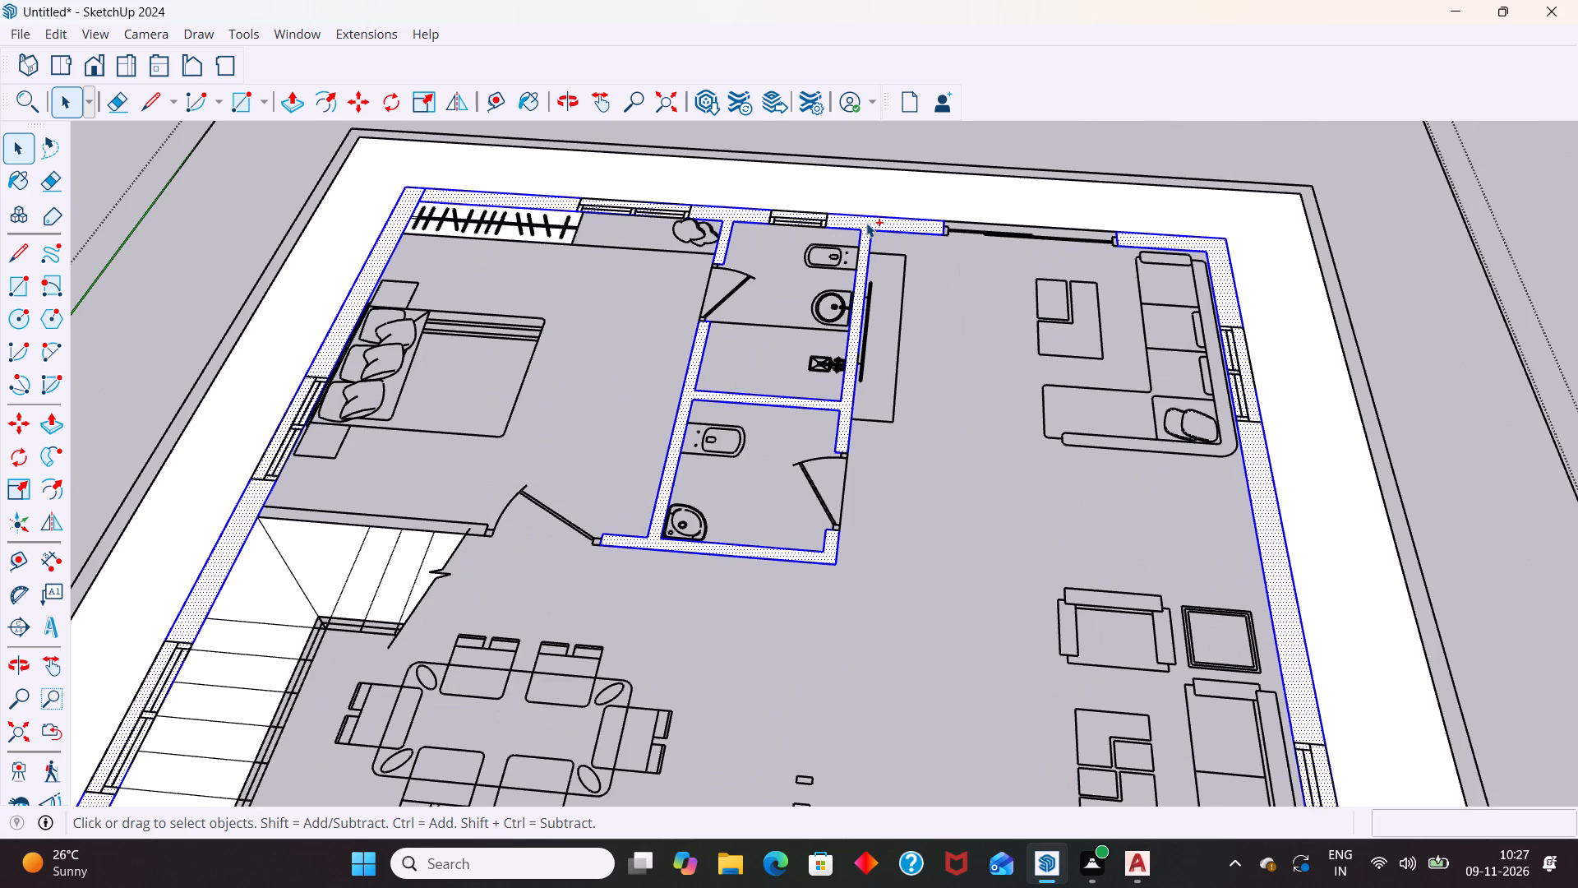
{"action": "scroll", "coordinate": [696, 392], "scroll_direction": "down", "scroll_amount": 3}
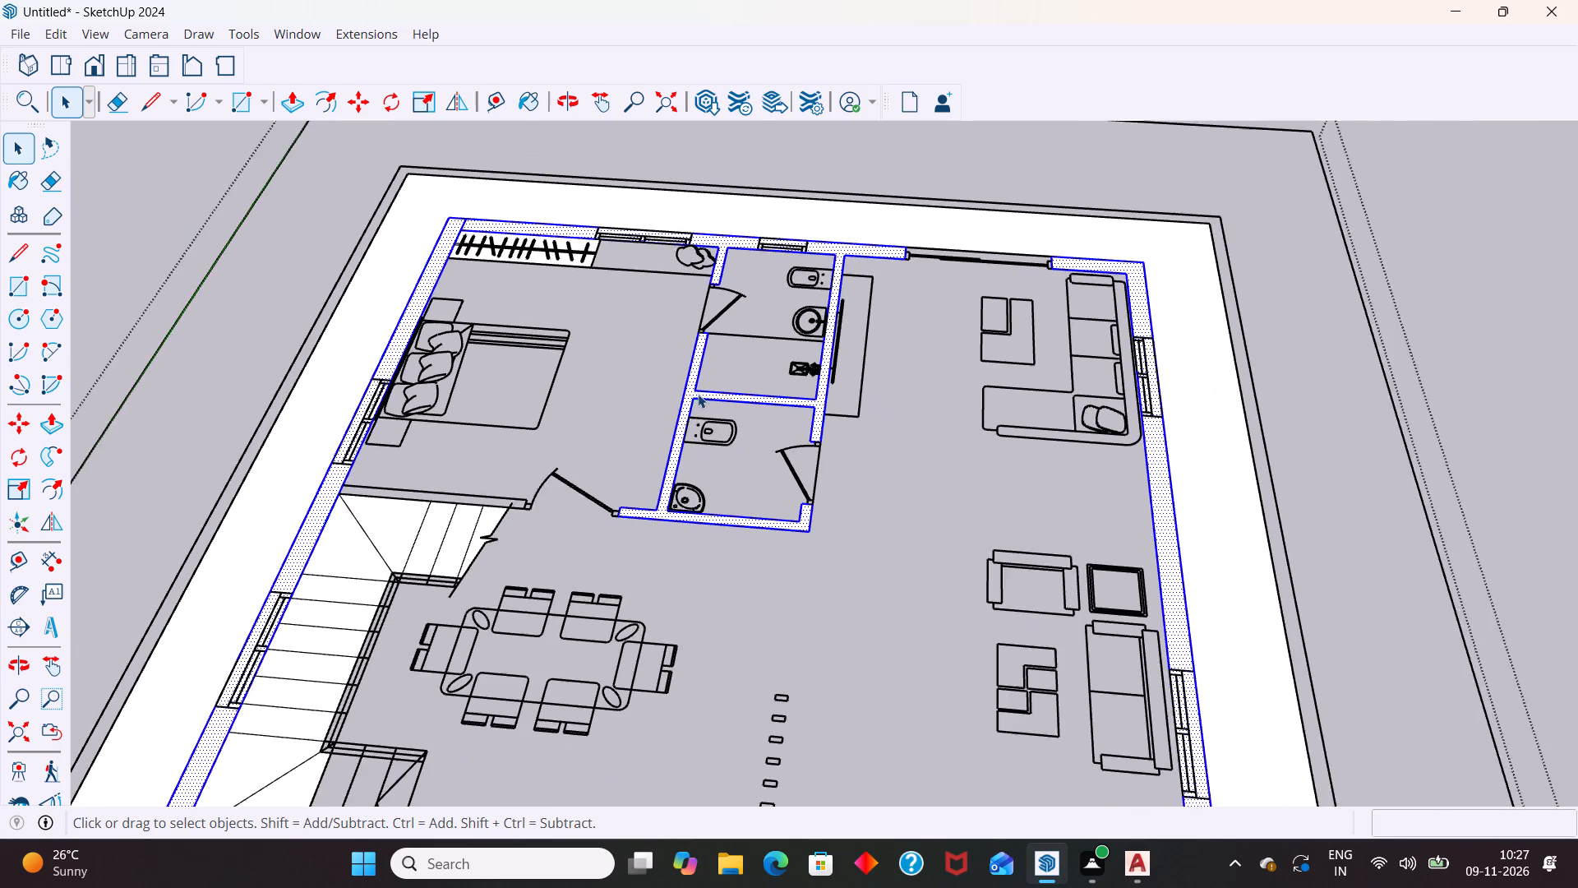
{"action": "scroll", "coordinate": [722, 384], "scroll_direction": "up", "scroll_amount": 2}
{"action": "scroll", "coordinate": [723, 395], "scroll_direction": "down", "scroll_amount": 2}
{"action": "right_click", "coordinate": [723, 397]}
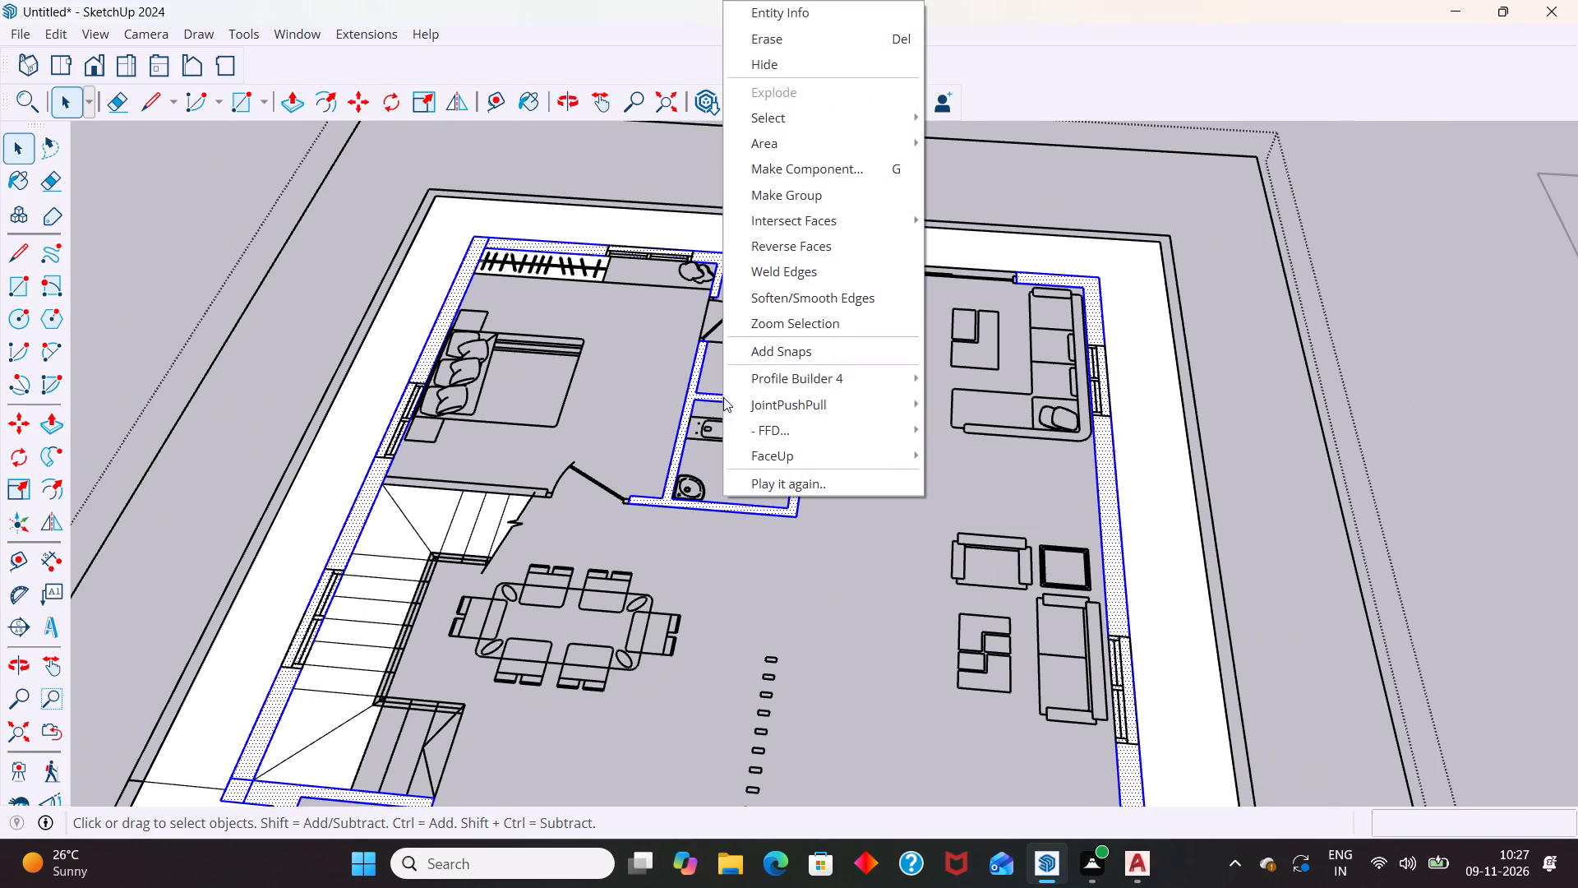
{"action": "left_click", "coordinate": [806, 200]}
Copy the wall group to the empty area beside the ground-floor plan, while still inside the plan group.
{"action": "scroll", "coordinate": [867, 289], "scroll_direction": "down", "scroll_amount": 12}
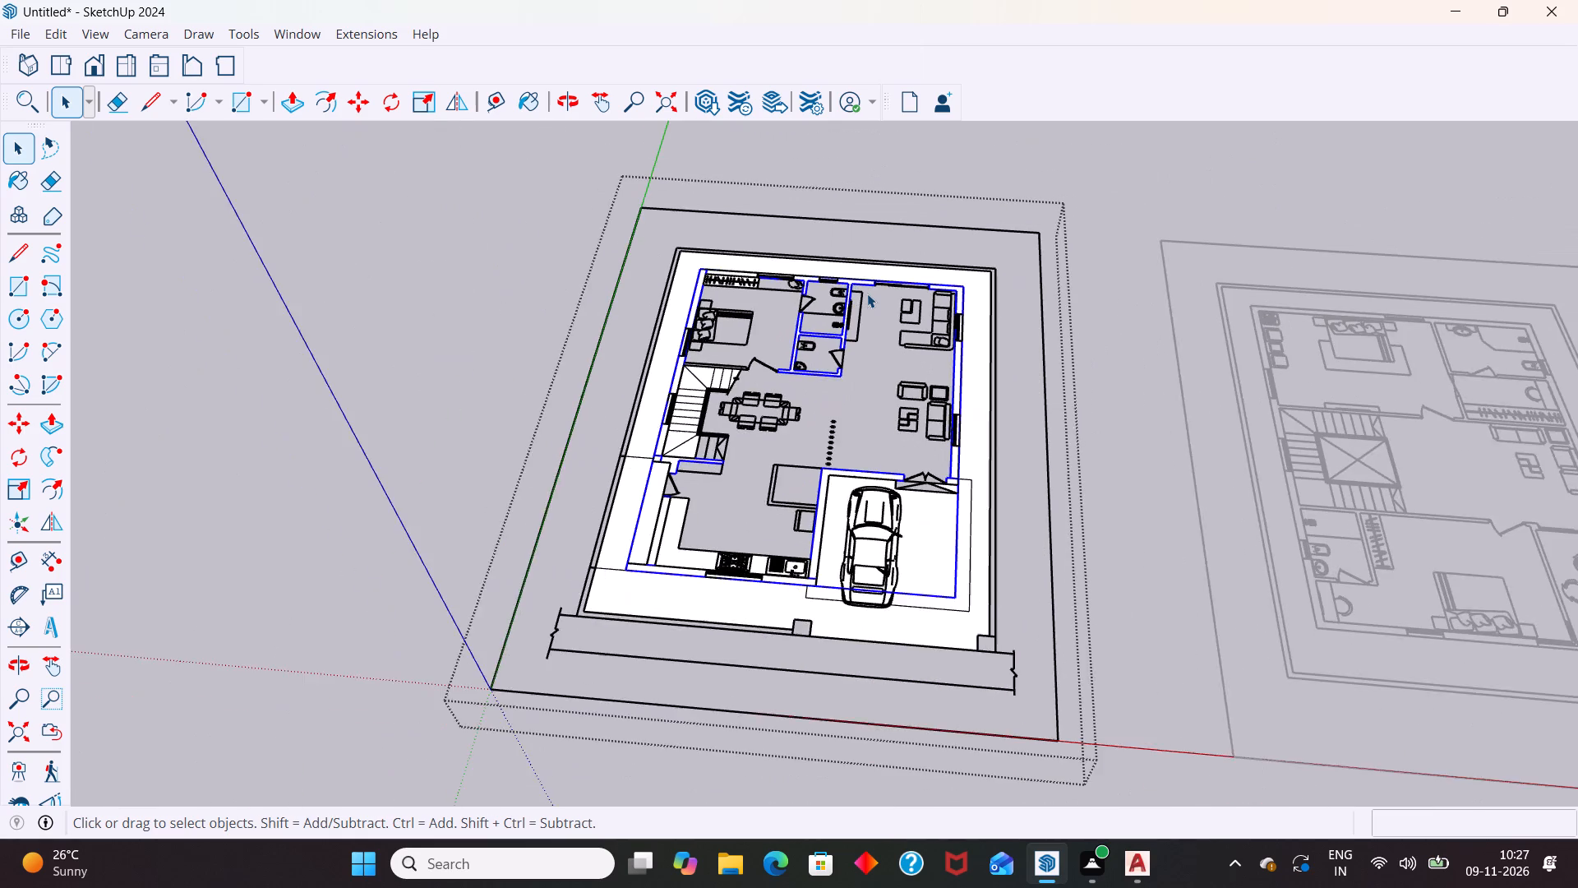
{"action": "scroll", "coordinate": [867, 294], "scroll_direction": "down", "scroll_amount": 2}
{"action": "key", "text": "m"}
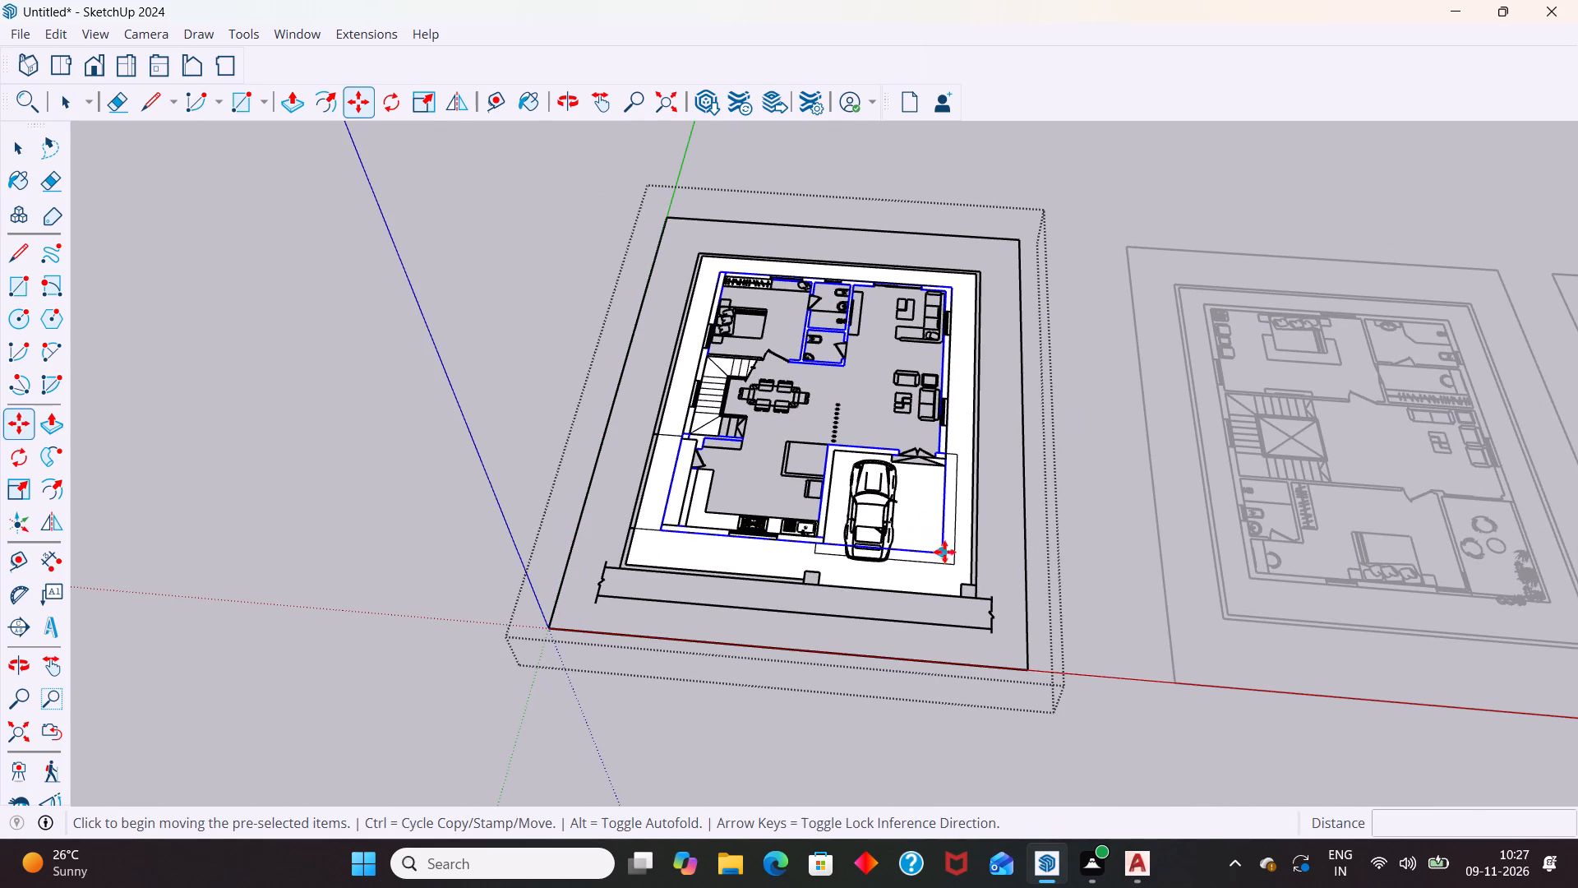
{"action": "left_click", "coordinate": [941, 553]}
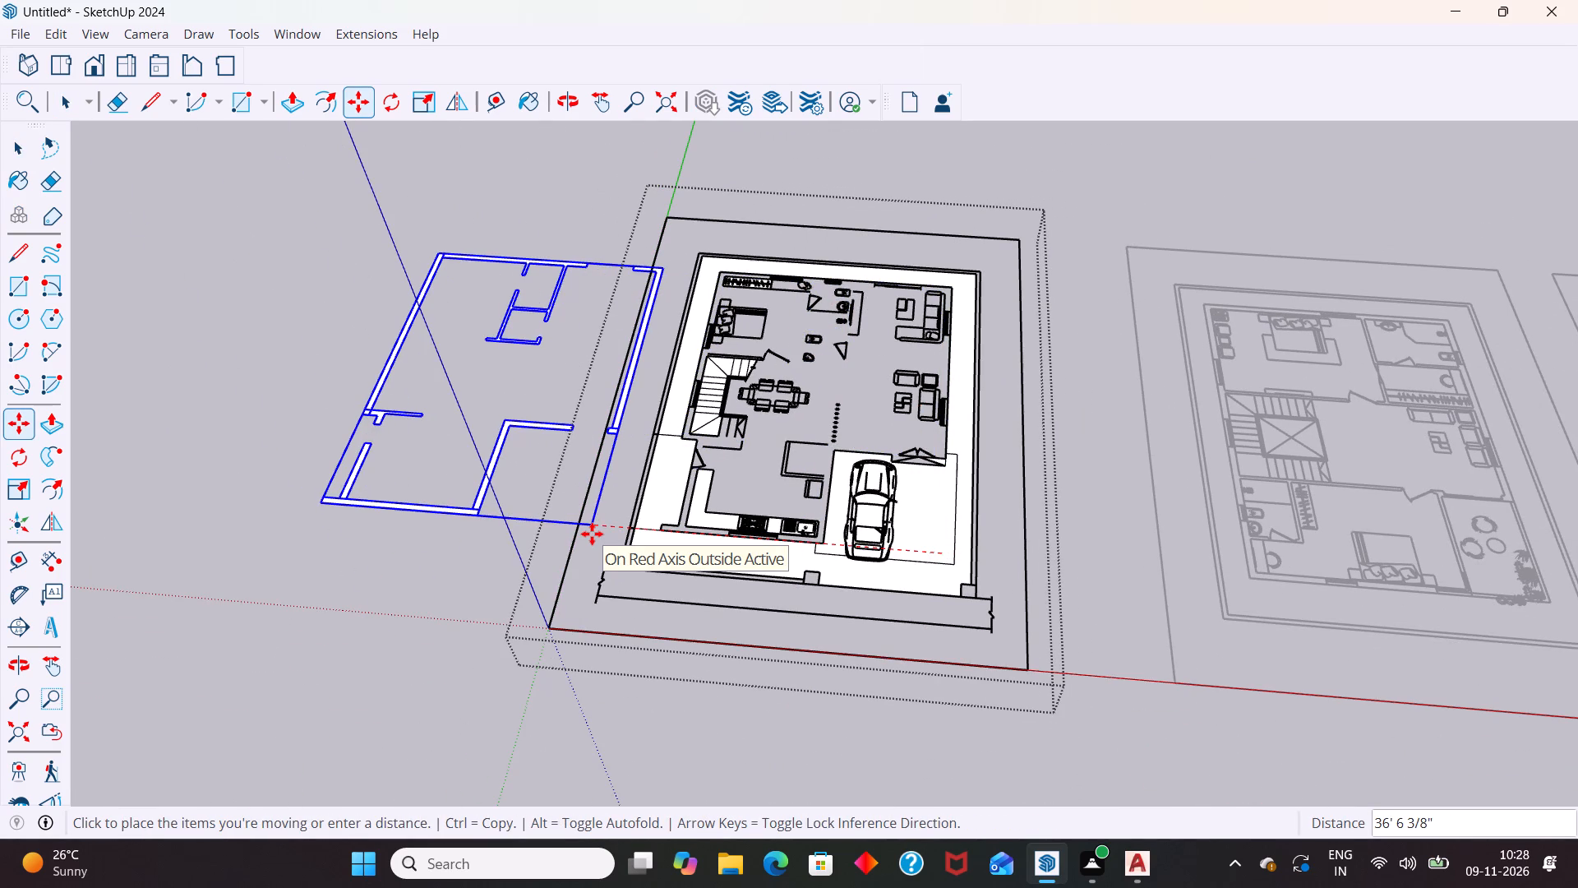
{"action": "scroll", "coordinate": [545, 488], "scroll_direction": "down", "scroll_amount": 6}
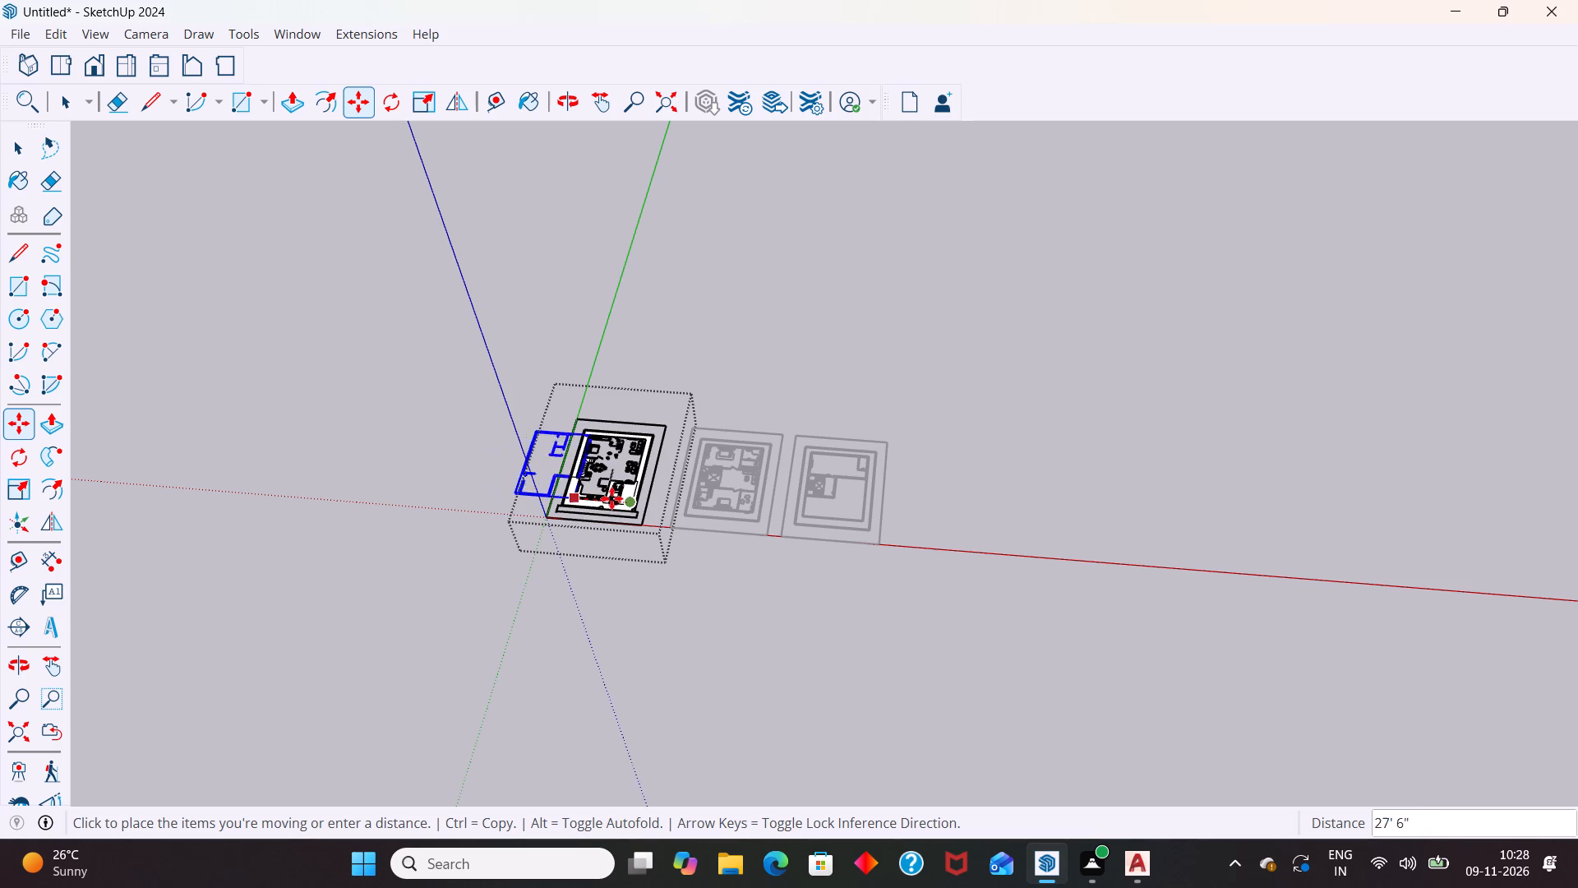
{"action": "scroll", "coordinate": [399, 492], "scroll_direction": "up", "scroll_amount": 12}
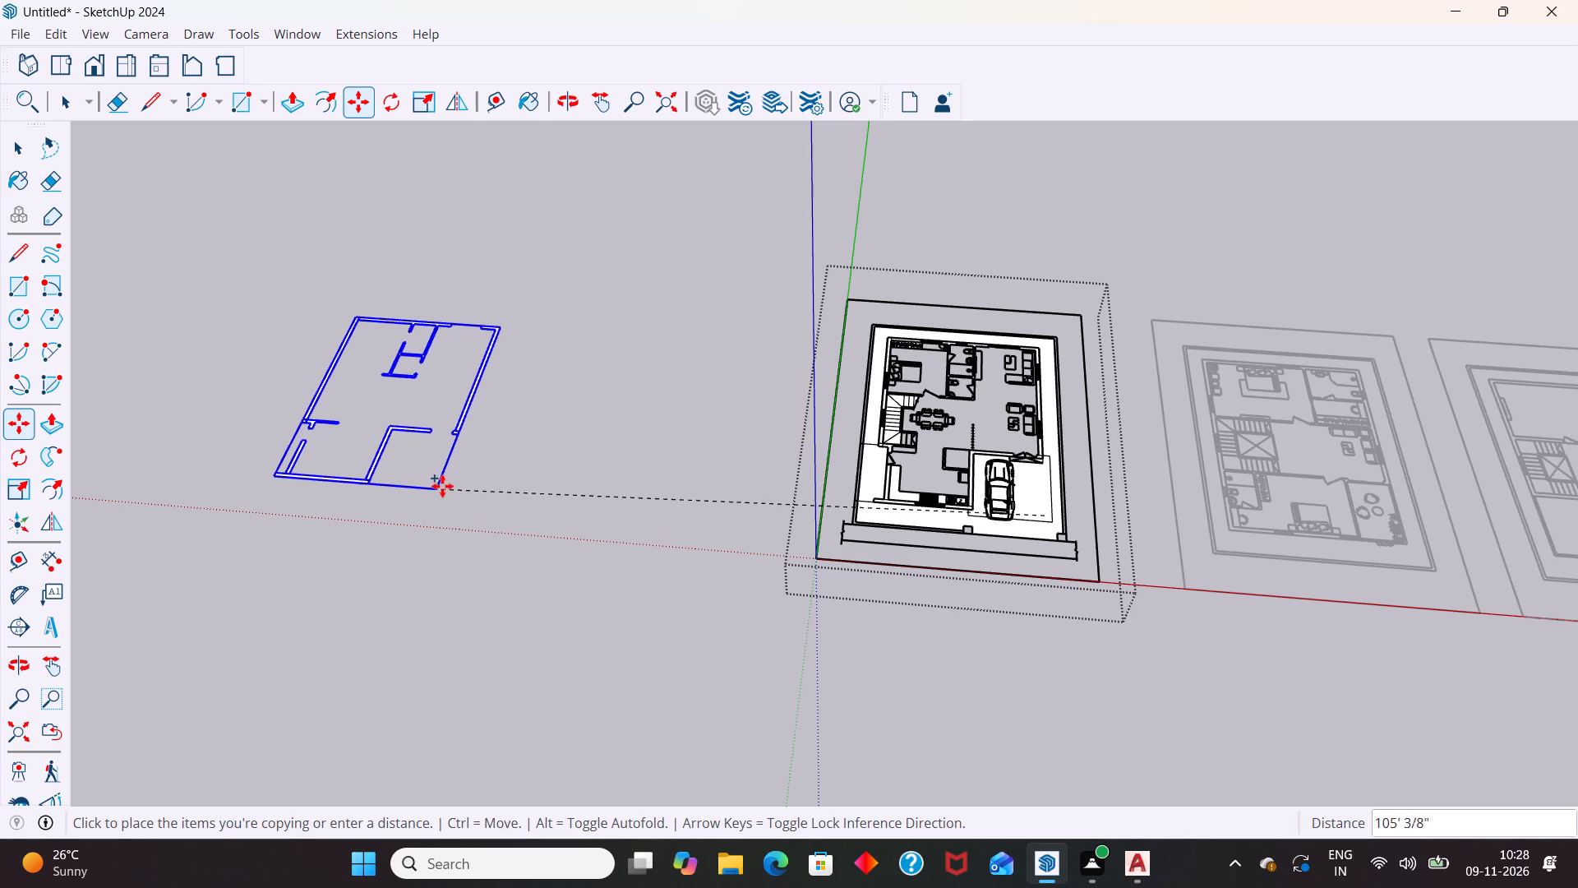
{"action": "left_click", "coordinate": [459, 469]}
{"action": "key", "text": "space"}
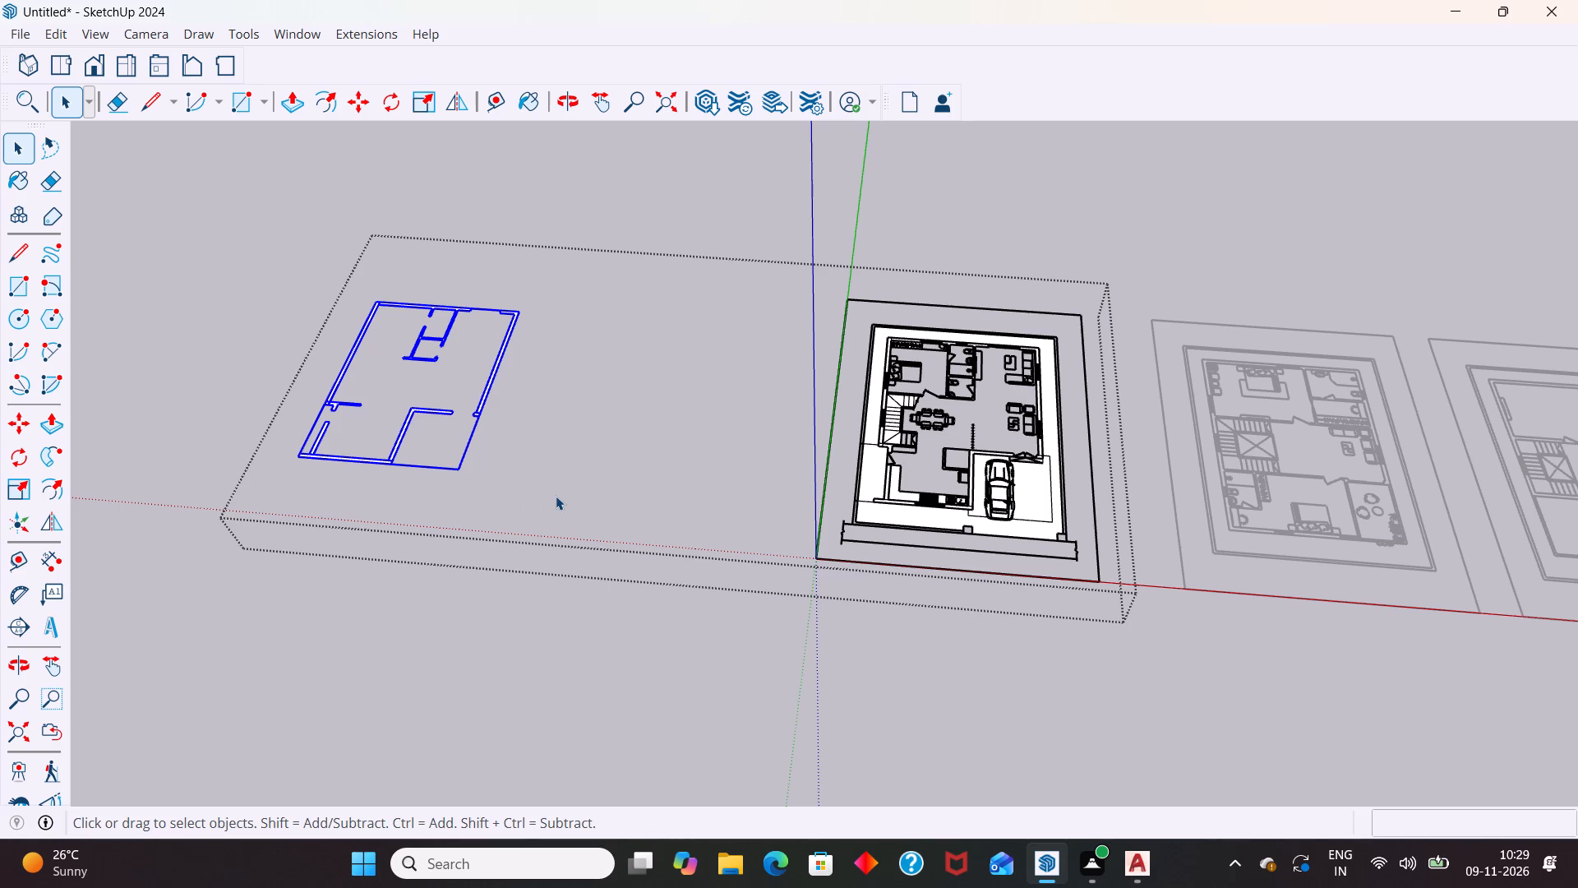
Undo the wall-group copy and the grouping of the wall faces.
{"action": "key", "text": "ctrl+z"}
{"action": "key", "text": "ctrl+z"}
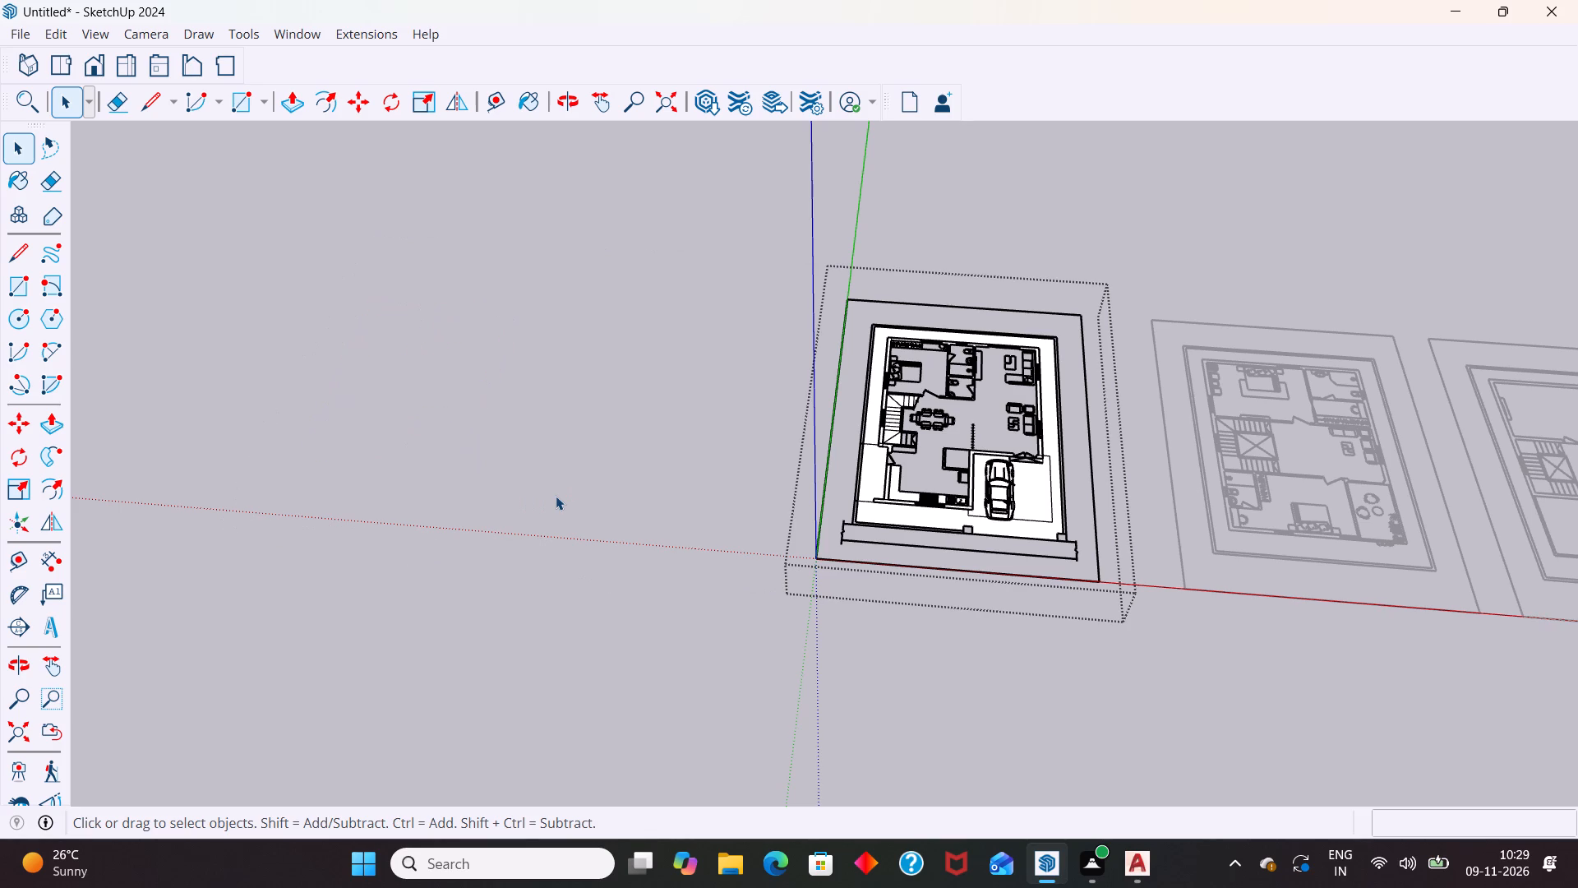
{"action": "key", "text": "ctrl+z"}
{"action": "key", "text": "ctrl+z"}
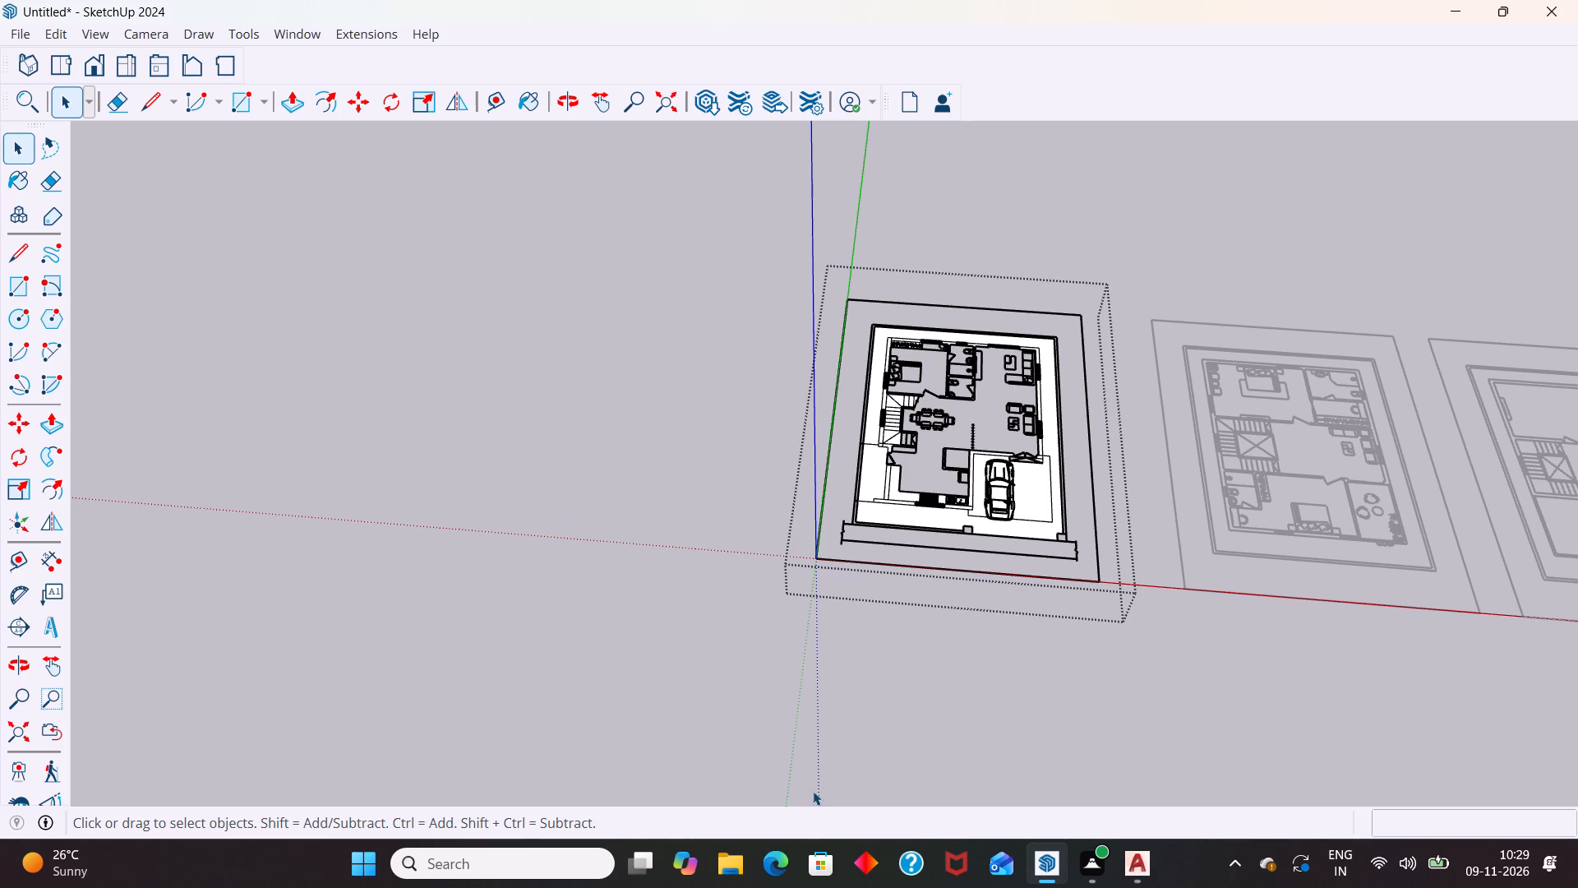
Reopen the ground-floor plan group and select the car porch, kitchen and stair-side wall faces with their edges.
{"action": "left_click", "coordinate": [813, 791]}
{"action": "scroll", "coordinate": [998, 530], "scroll_direction": "up", "scroll_amount": 5}
{"action": "scroll", "coordinate": [957, 323], "scroll_direction": "up", "scroll_amount": 7}
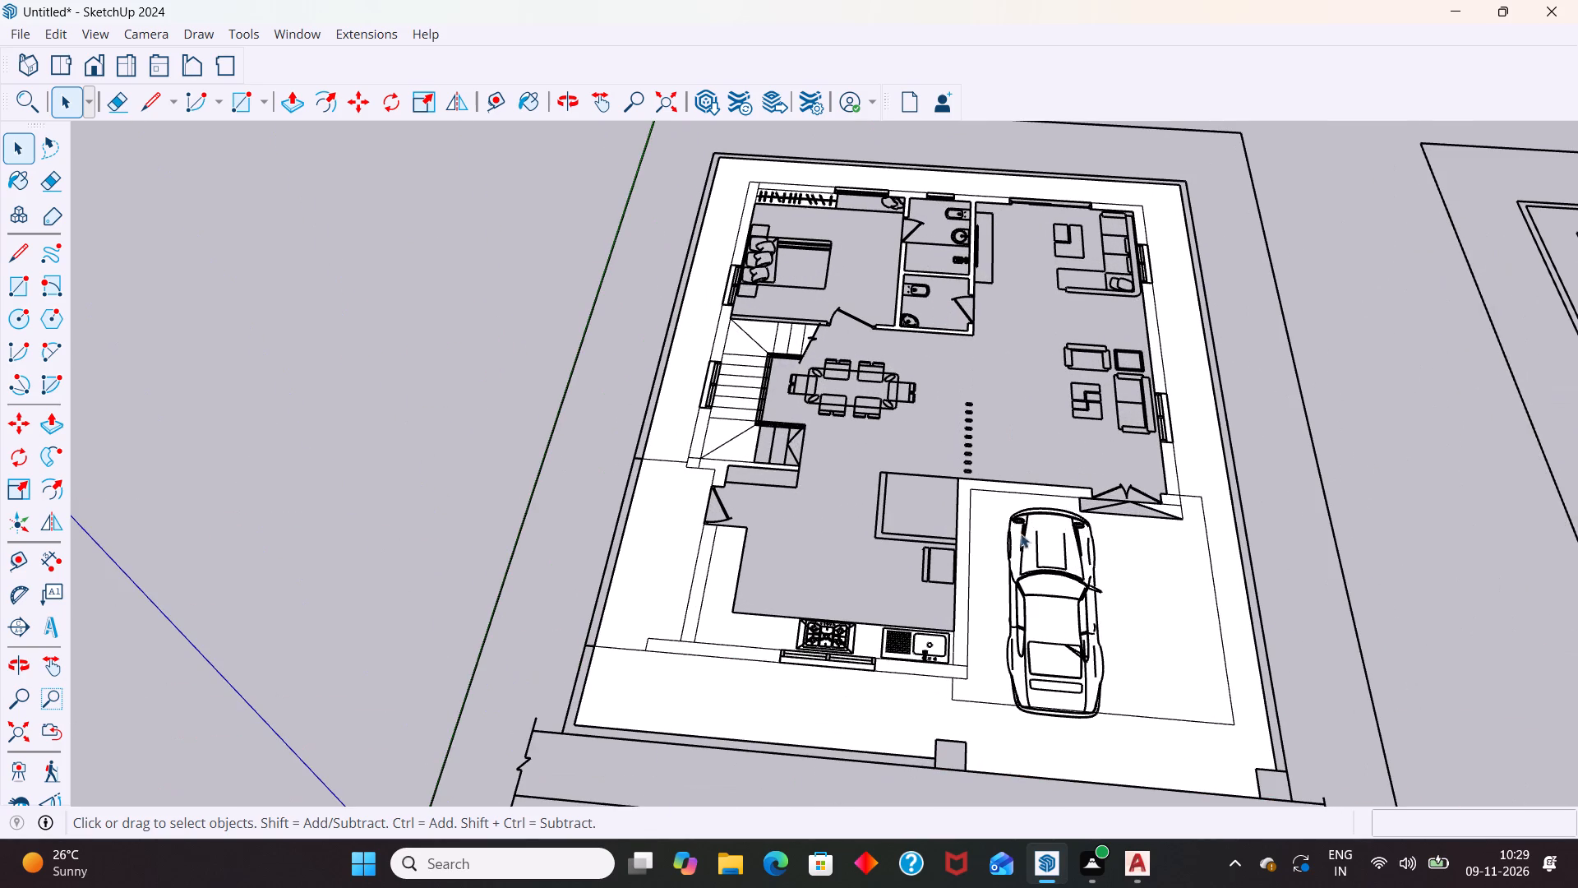
{"action": "left_click", "coordinate": [971, 519]}
{"action": "double_click", "coordinate": [971, 519]}
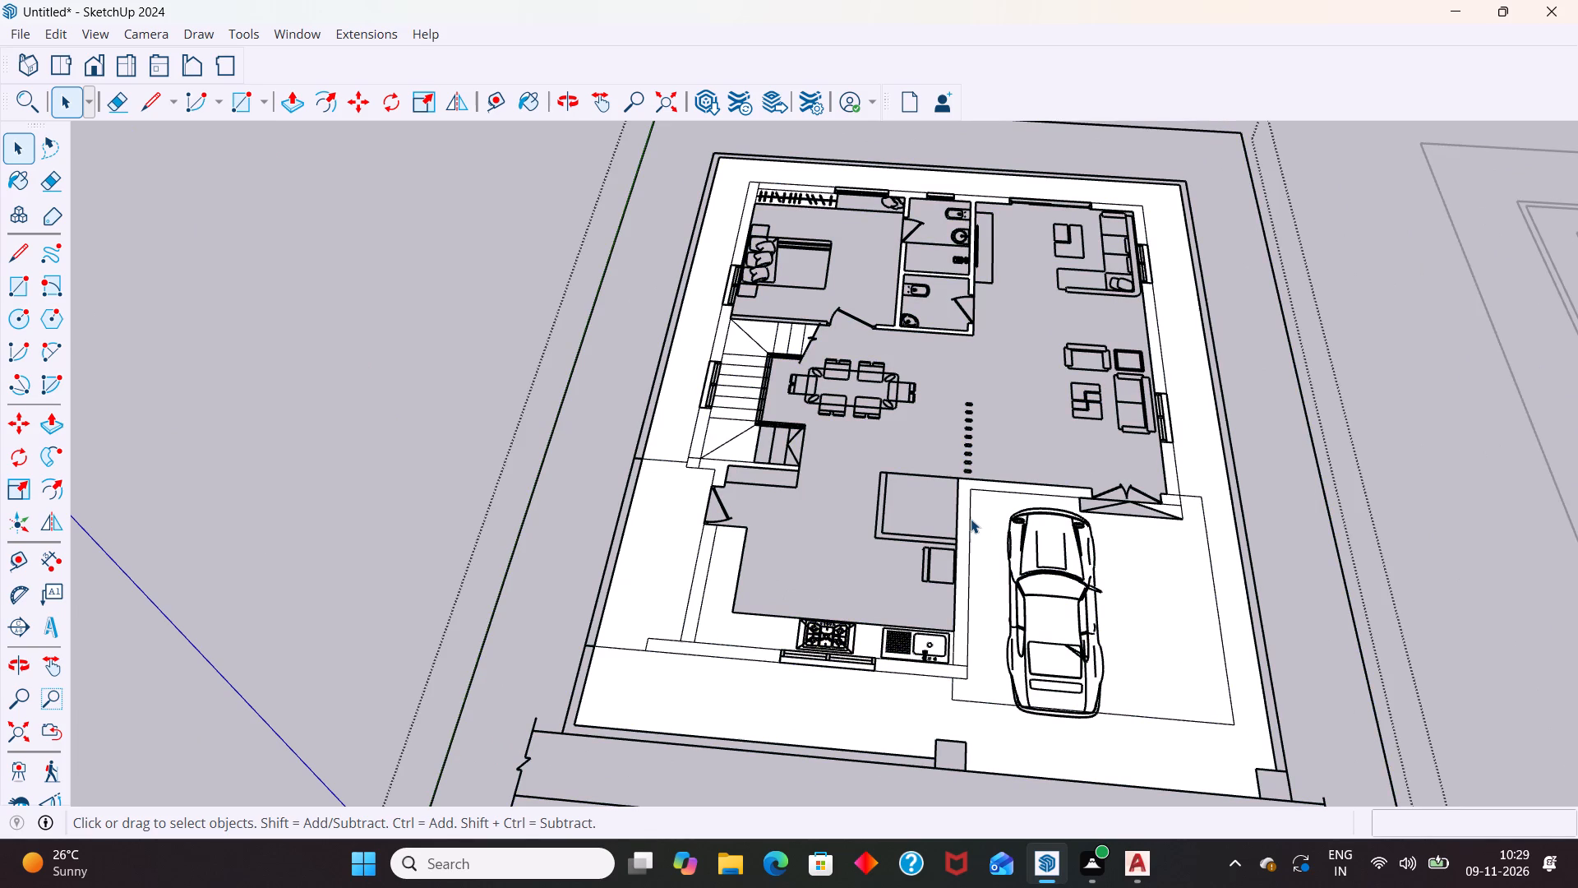
{"action": "double_click", "coordinate": [966, 524]}
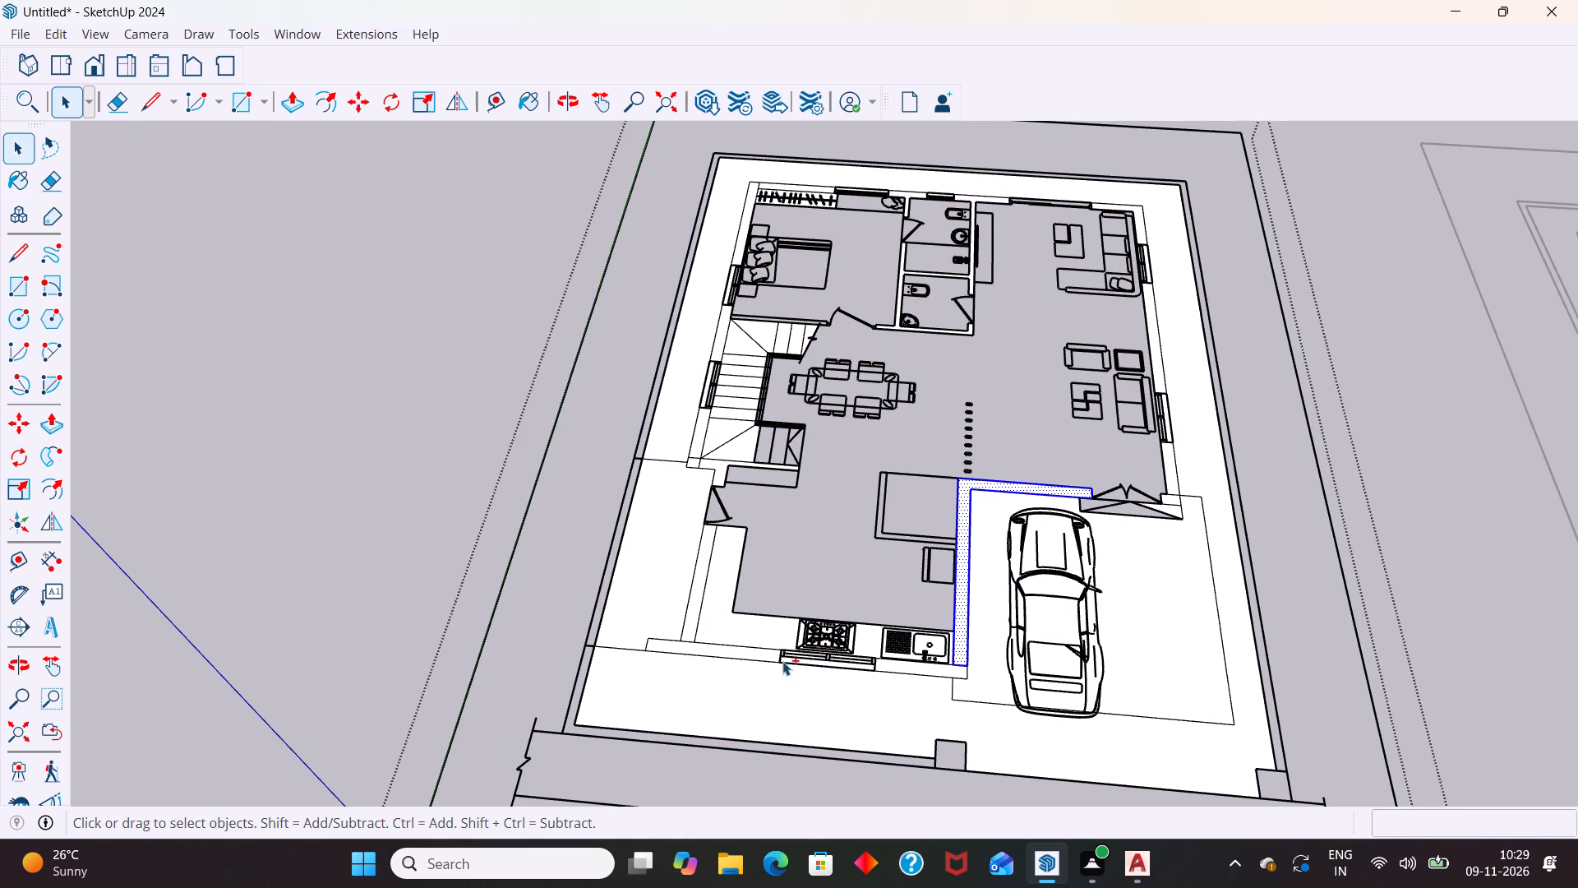
{"action": "double_click", "coordinate": [741, 652], "text": "ctrl"}
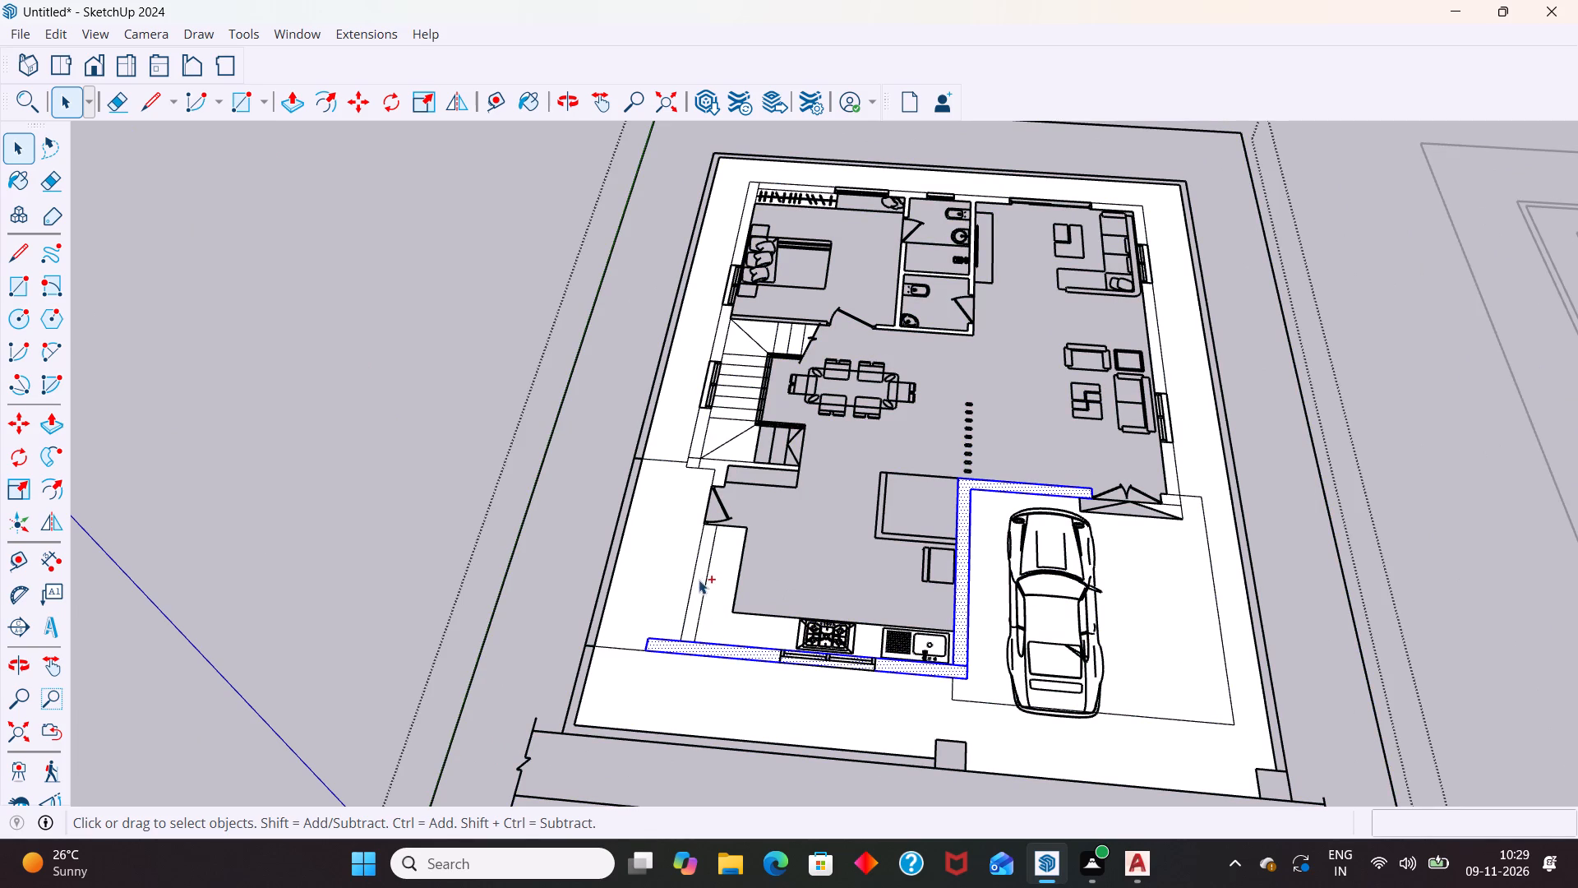
{"action": "double_click", "coordinate": [701, 574], "text": "ctrl"}
{"action": "scroll", "coordinate": [728, 437], "scroll_direction": "up", "scroll_amount": 5, "text": "ctrl"}
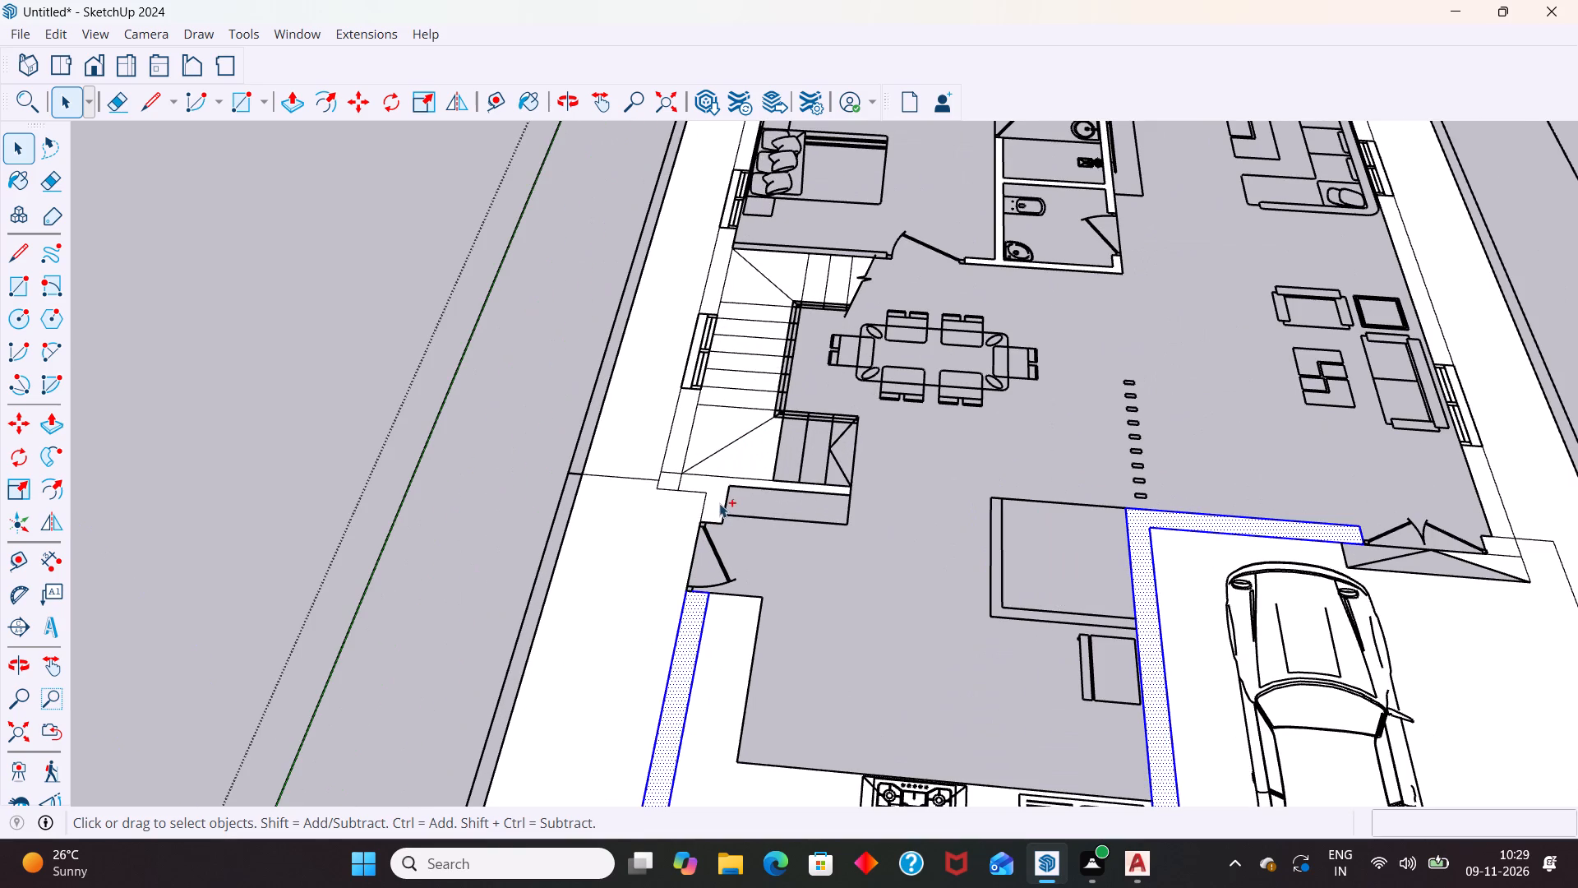
{"action": "double_click", "coordinate": [719, 503], "text": "ctrl"}
{"action": "double_click", "coordinate": [667, 480], "text": "ctrl"}
{"action": "double_click", "coordinate": [675, 444], "text": "ctrl"}
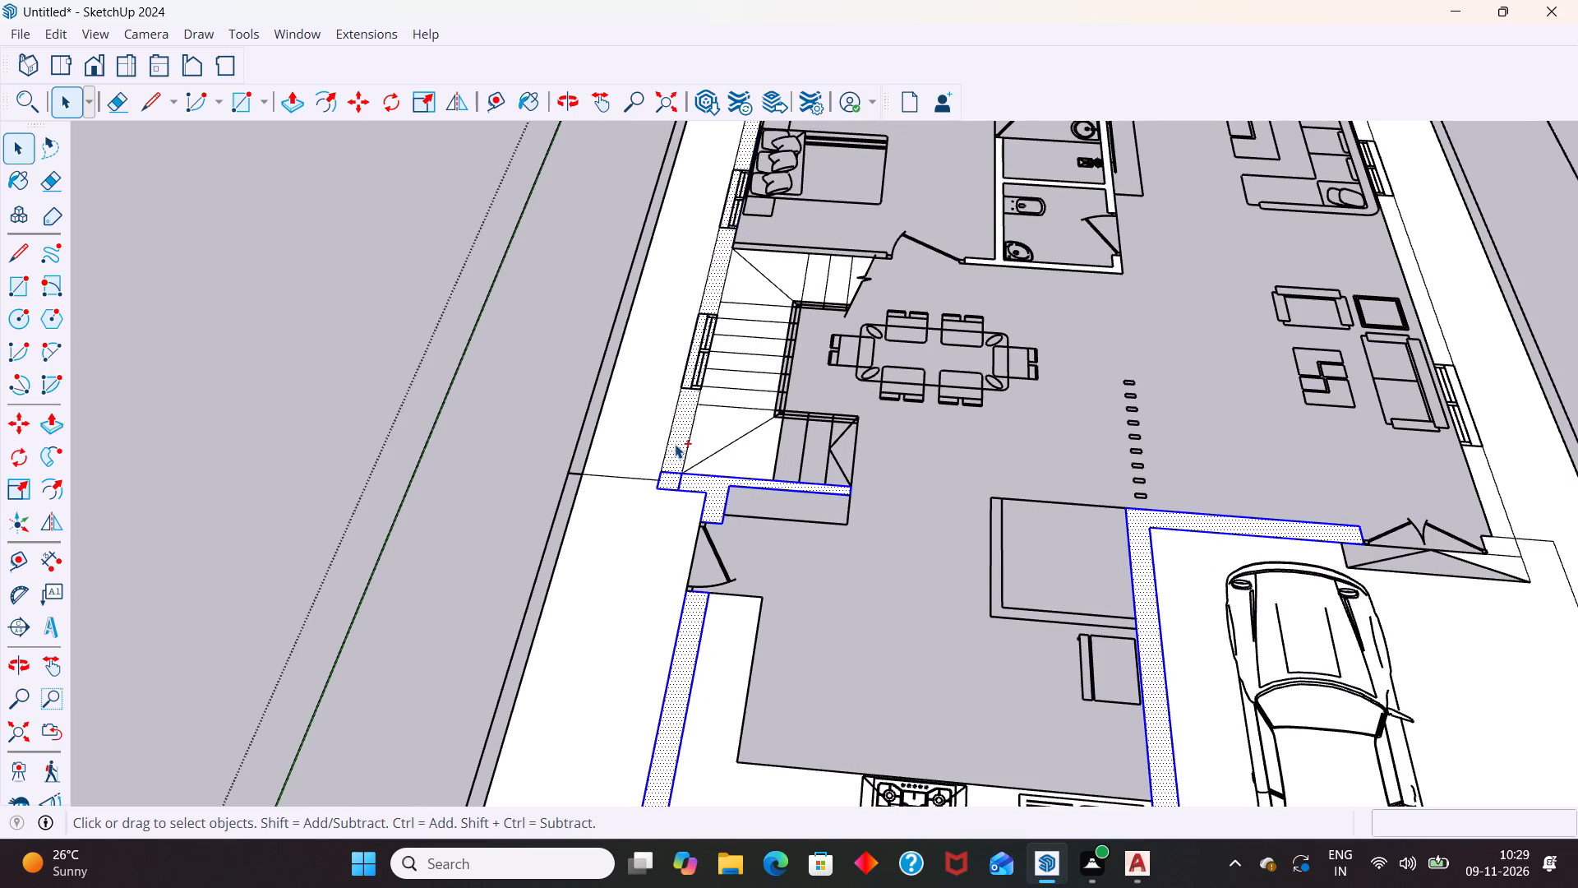
Add the living-room side, entrance jamb, rear and bathroom wall faces, group the whole selection, and close the plan group.
{"action": "scroll", "coordinate": [657, 525], "scroll_direction": "down", "scroll_amount": 5, "text": "ctrl"}
{"action": "scroll", "coordinate": [1200, 513], "scroll_direction": "up", "scroll_amount": 4, "text": "ctrl"}
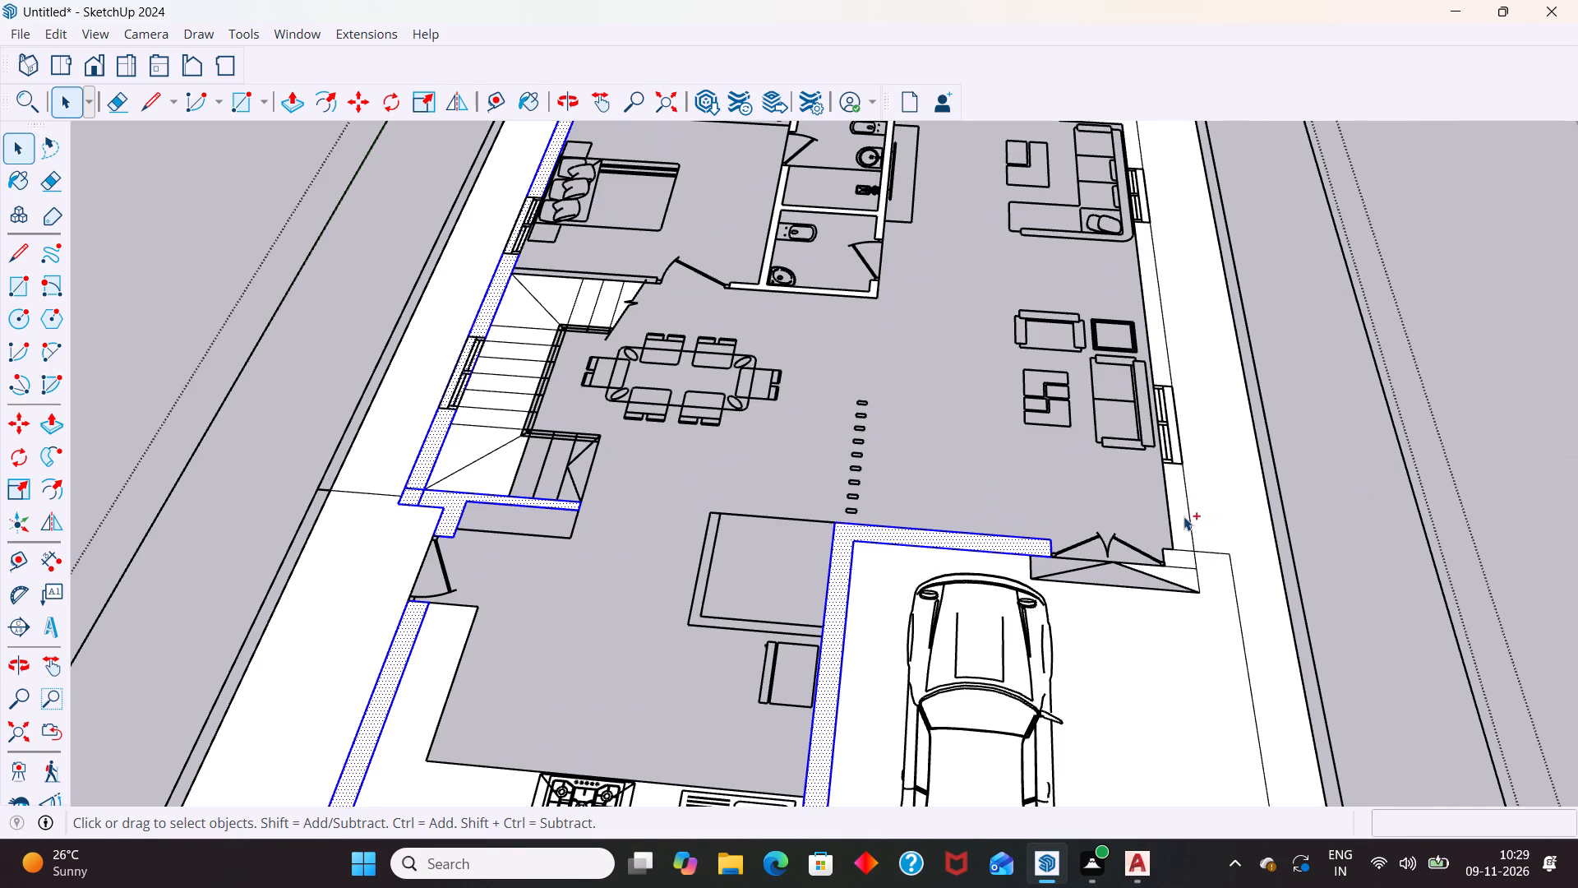
{"action": "double_click", "coordinate": [1183, 516], "text": "ctrl"}
{"action": "double_click", "coordinate": [1174, 557], "text": "ctrl"}
{"action": "scroll", "coordinate": [1146, 639], "scroll_direction": "down", "scroll_amount": 5, "text": "ctrl"}
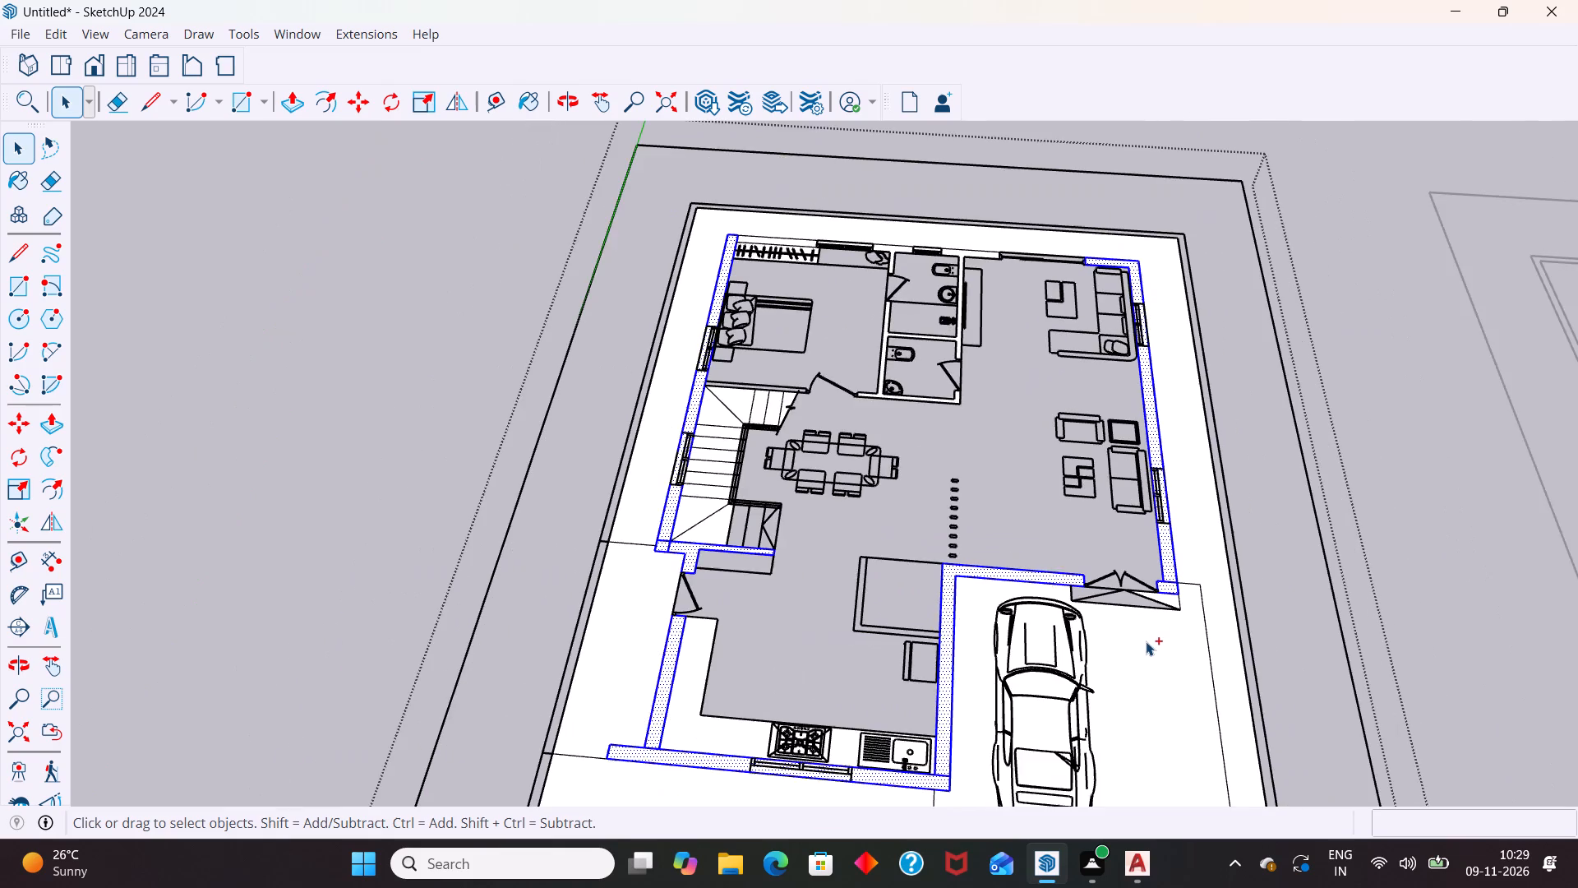
{"action": "scroll", "coordinate": [1082, 232], "scroll_direction": "up", "scroll_amount": 5, "text": "ctrl"}
{"action": "scroll", "coordinate": [806, 292], "scroll_direction": "up", "scroll_amount": 4, "text": "ctrl"}
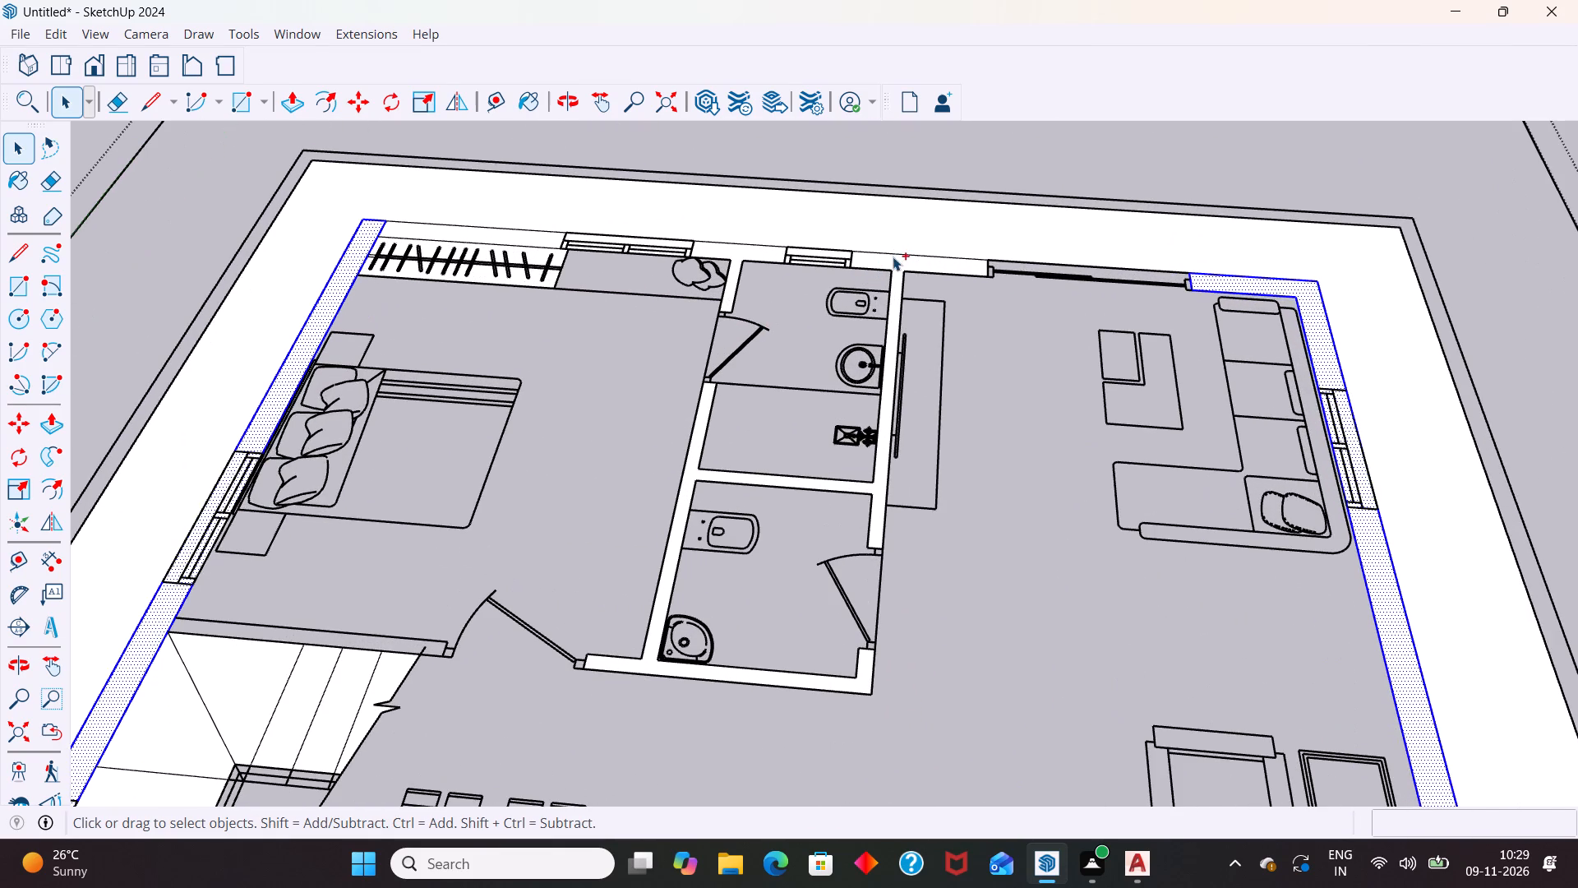
{"action": "double_click", "coordinate": [893, 258], "text": "ctrl"}
{"action": "scroll", "coordinate": [893, 280], "scroll_direction": "down", "scroll_amount": 4, "text": "ctrl"}
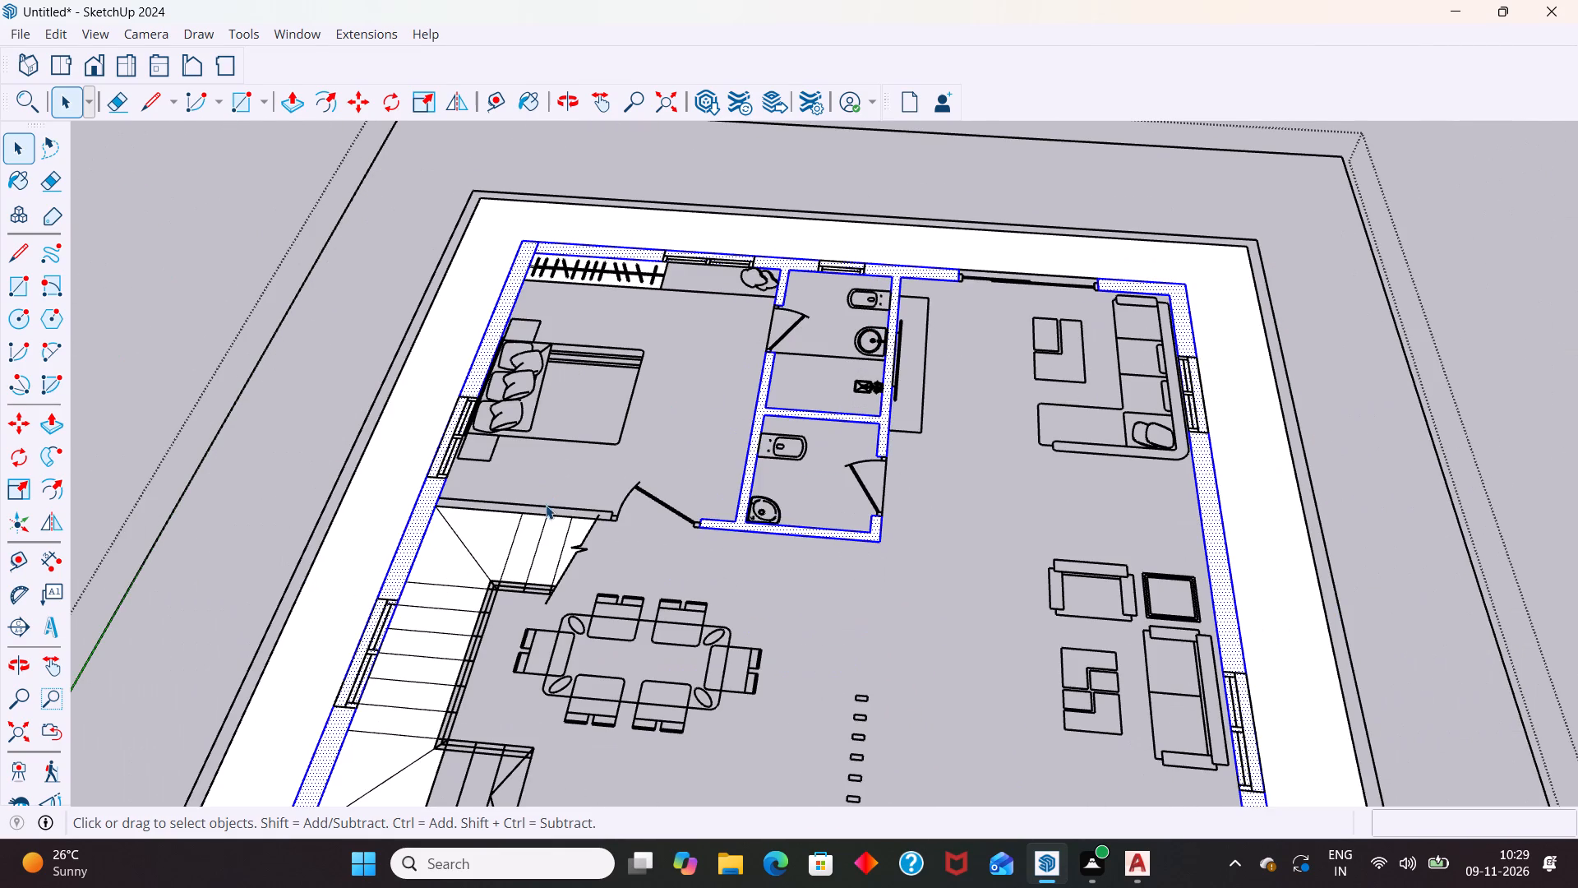
{"action": "scroll", "coordinate": [824, 401], "scroll_direction": "down", "scroll_amount": 7}
{"action": "right_click", "coordinate": [840, 410]}
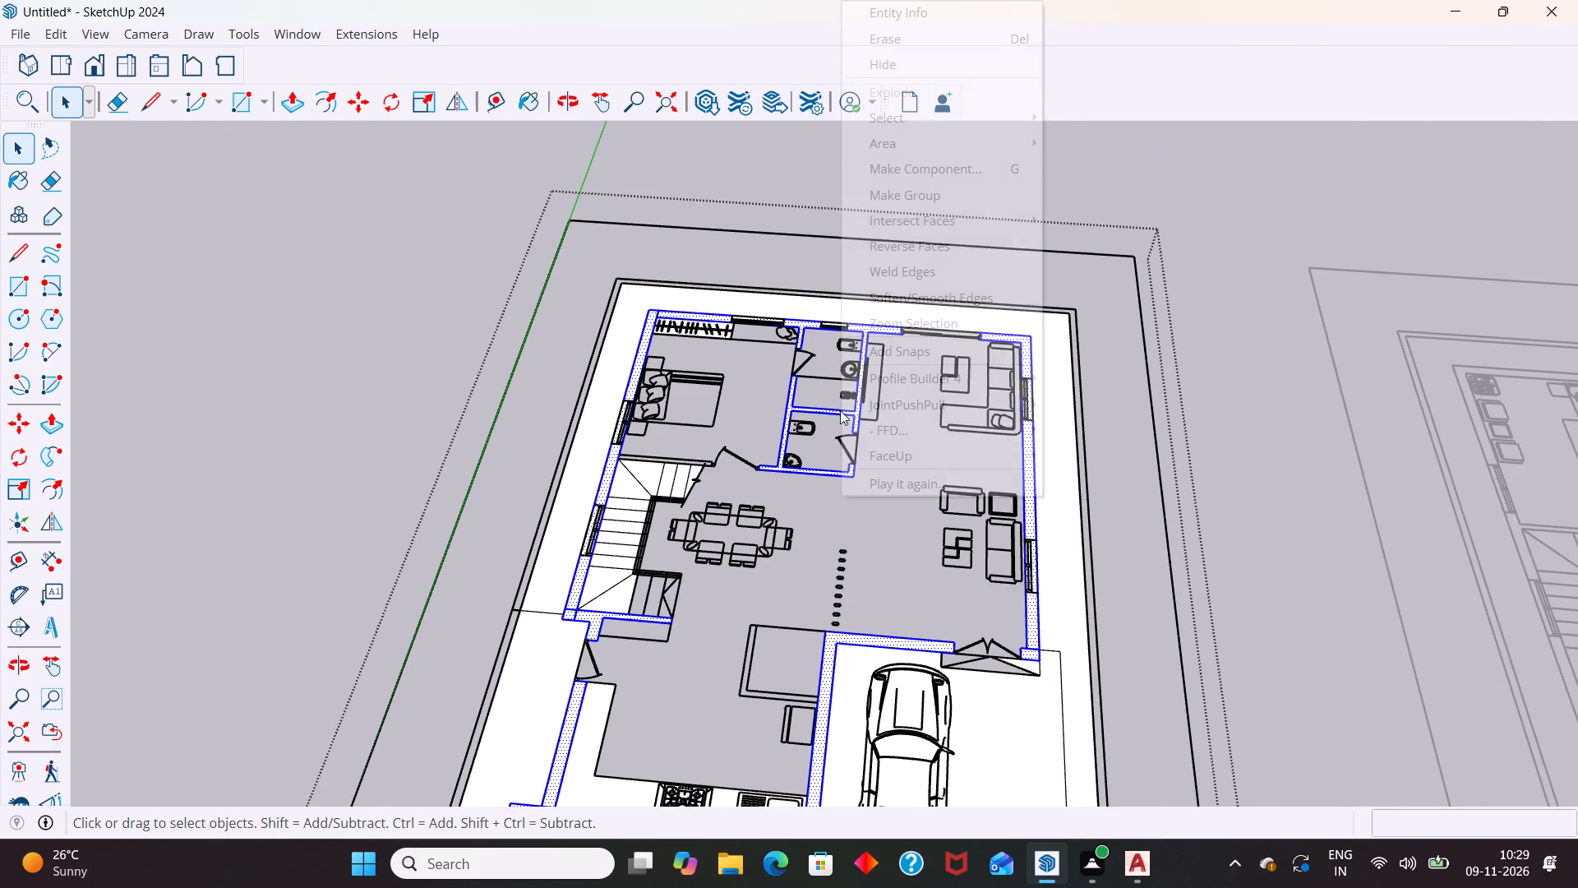
{"action": "left_click", "coordinate": [930, 192]}
{"action": "scroll", "coordinate": [963, 312], "scroll_direction": "down", "scroll_amount": 7}
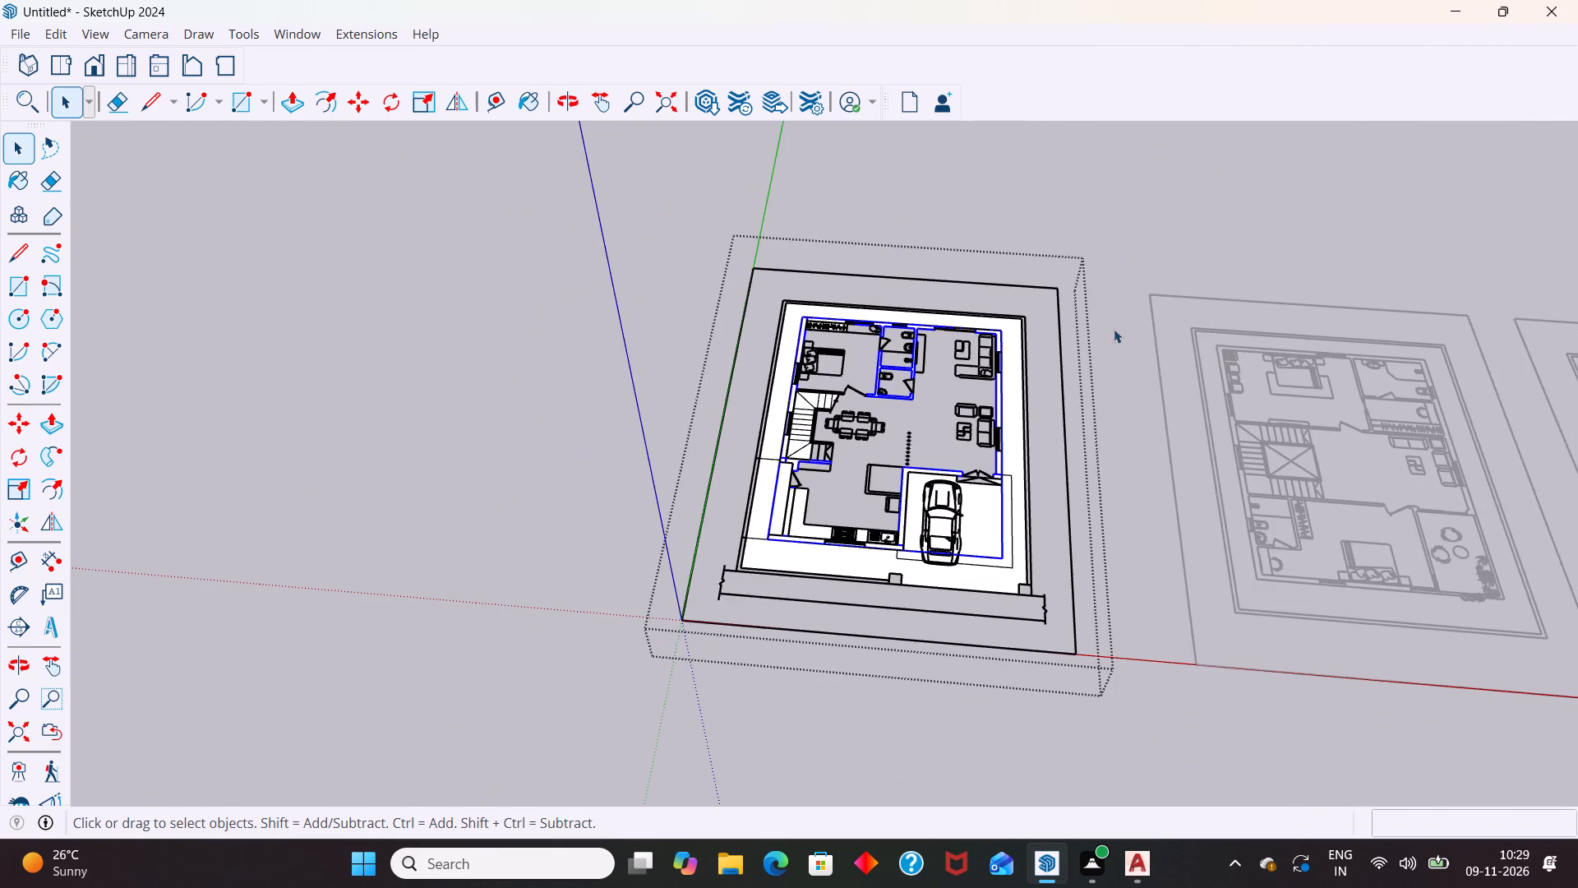
{"action": "left_click", "coordinate": [1147, 324]}
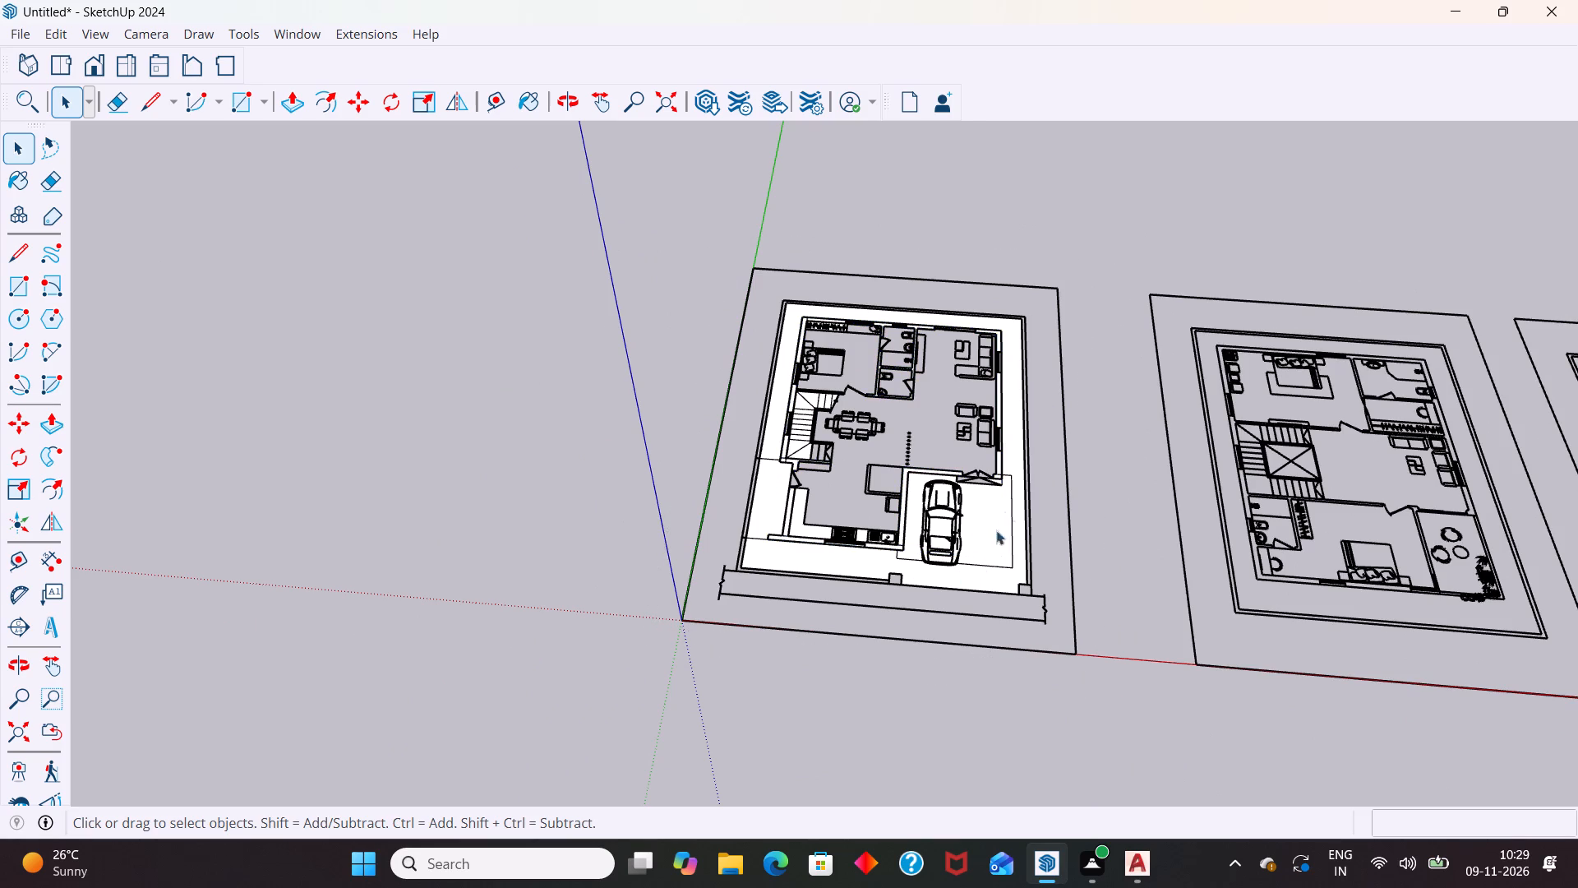
Cut the wall group out of the ground-floor plan group and paste it in place at the model's top level.
{"action": "left_click", "coordinate": [999, 460]}
{"action": "triple_click", "coordinate": [999, 467]}
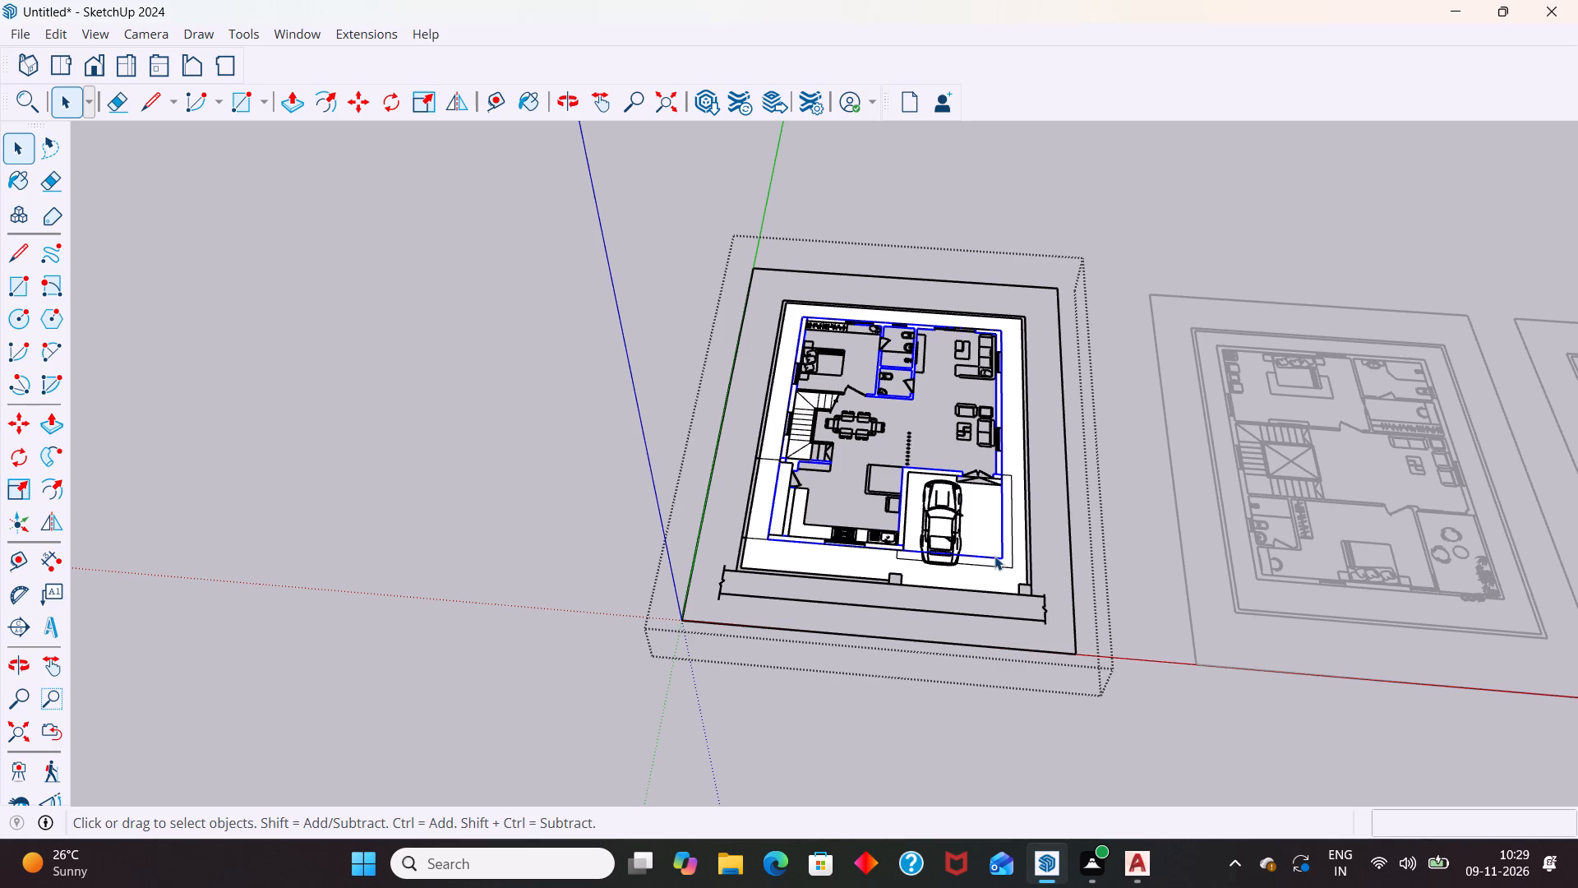
{"action": "key", "text": "ctrl+x"}
{"action": "left_click", "coordinate": [1135, 497]}
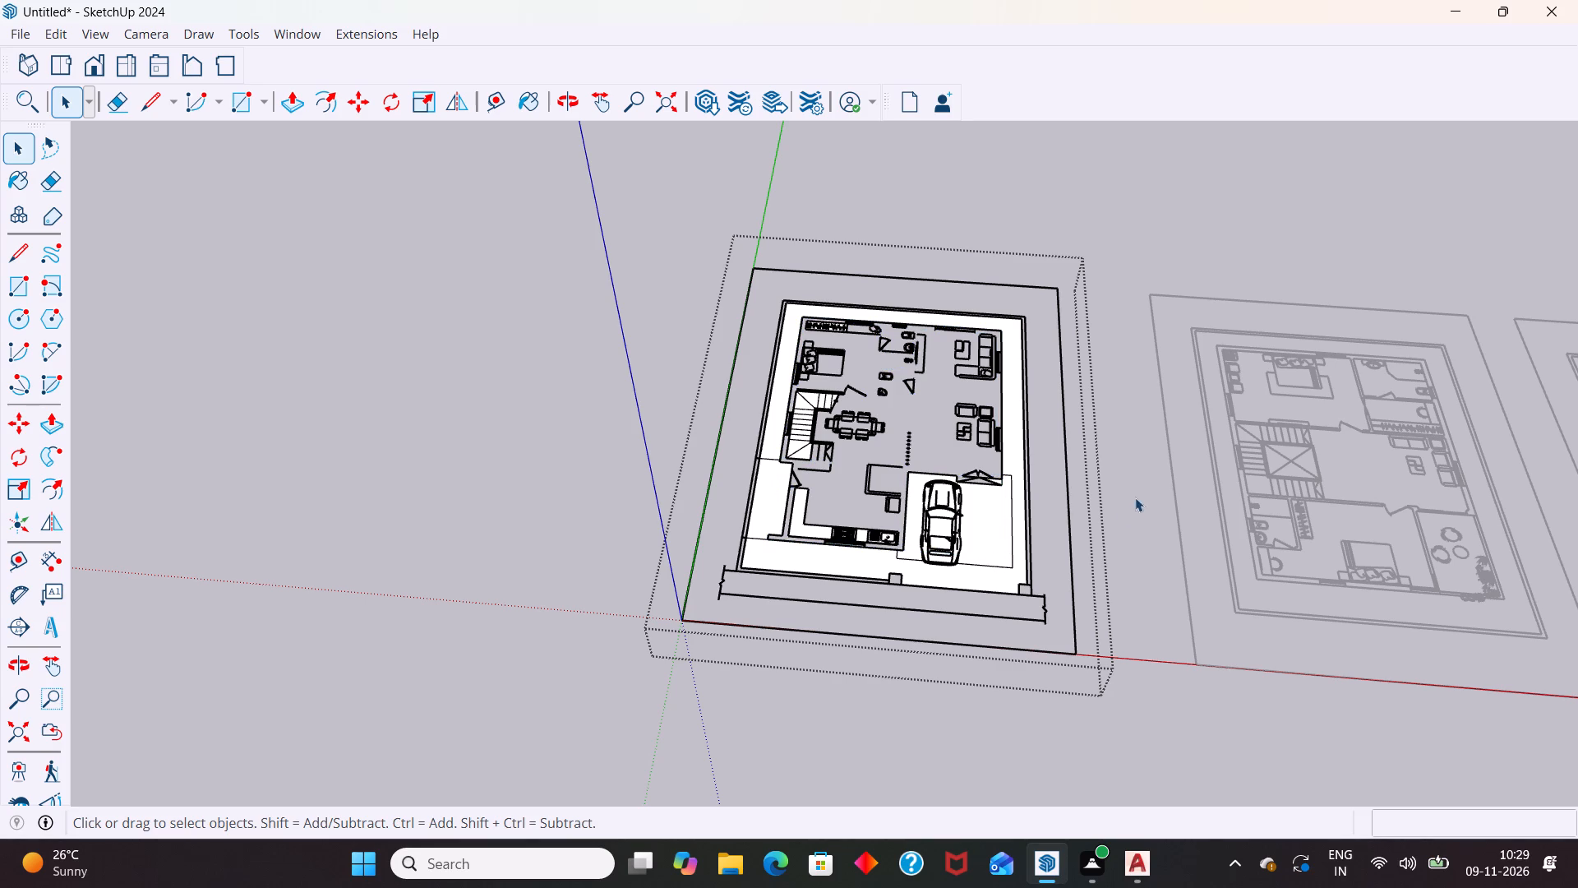
{"action": "left_click", "coordinate": [65, 36]}
{"action": "left_click", "coordinate": [114, 185]}
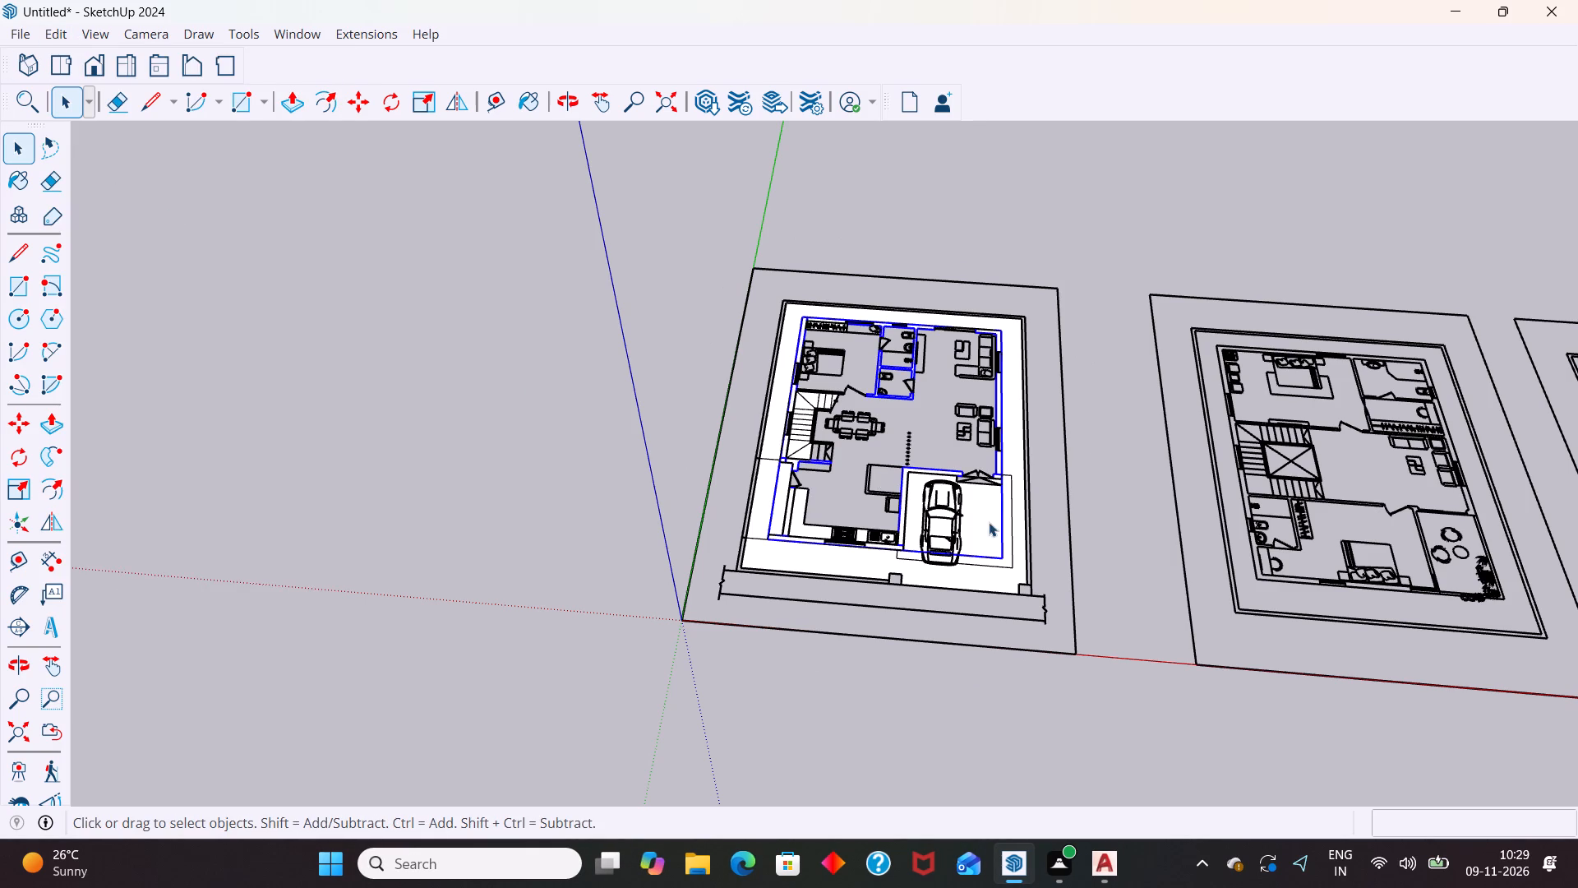
Copy the ground-floor wall group about 56' 5" away into the empty area beside the ground-floor plan.
{"action": "key", "text": "m"}
{"action": "left_click", "coordinate": [1000, 555]}
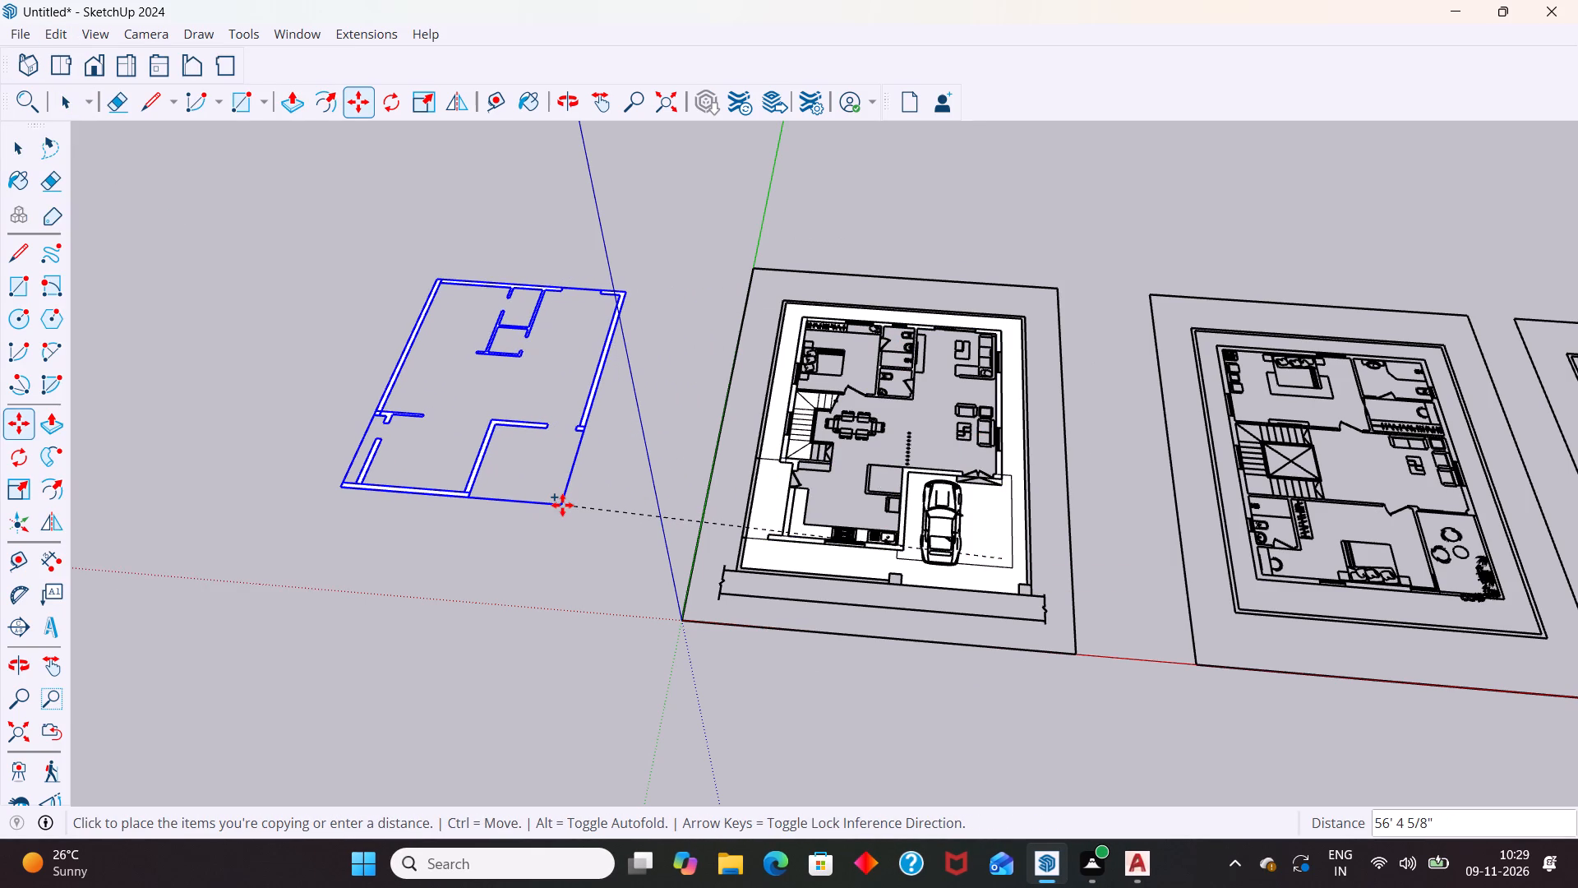
{"action": "left_click", "coordinate": [562, 505]}
{"action": "key", "text": "space"}
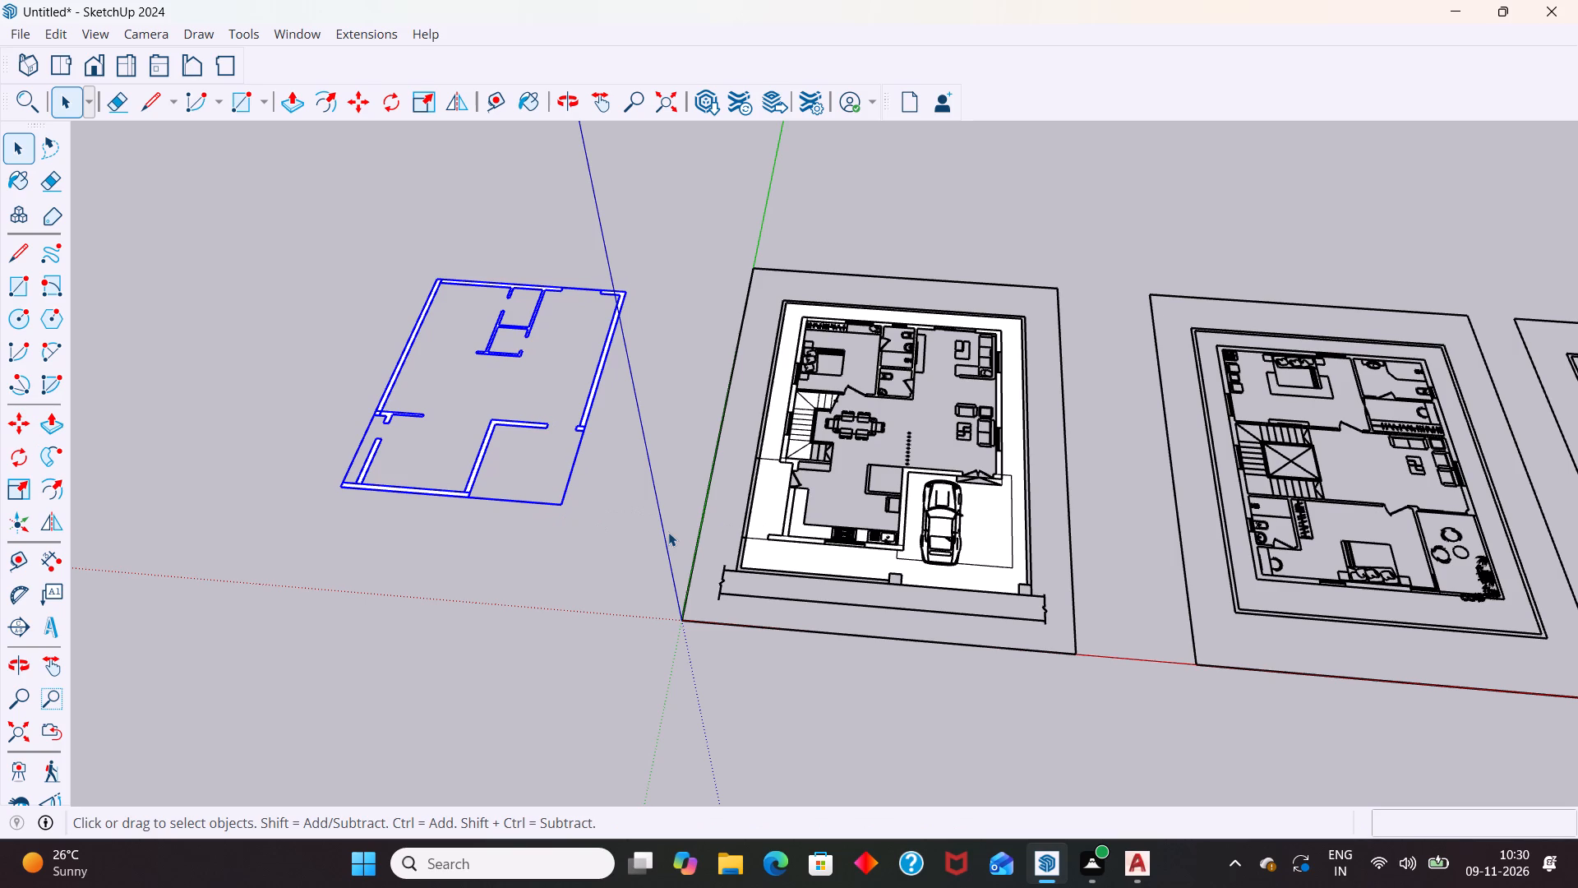
Select the copied wall group beside the ground-floor plan and explode it into loose faces and edges.
{"action": "scroll", "coordinate": [670, 547], "scroll_direction": "down", "scroll_amount": 3}
{"action": "middle_click_drag", "start_coordinate": [601, 615], "coordinate": [754, 605]}
{"action": "left_click", "coordinate": [578, 611]}
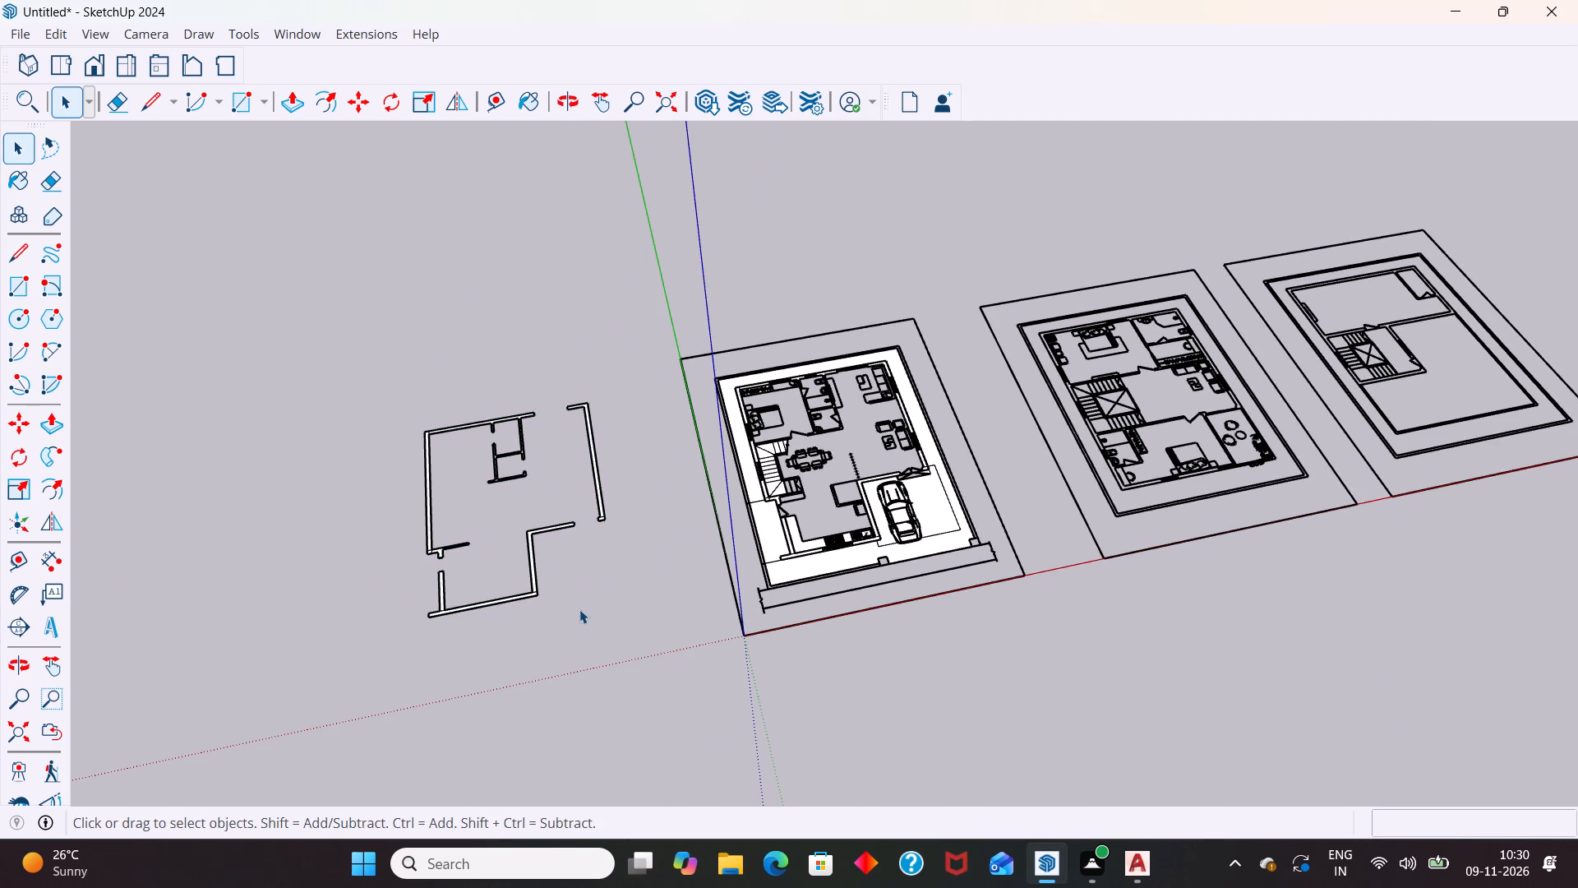
{"action": "left_click_drag", "start_coordinate": [318, 327], "coordinate": [675, 689]}
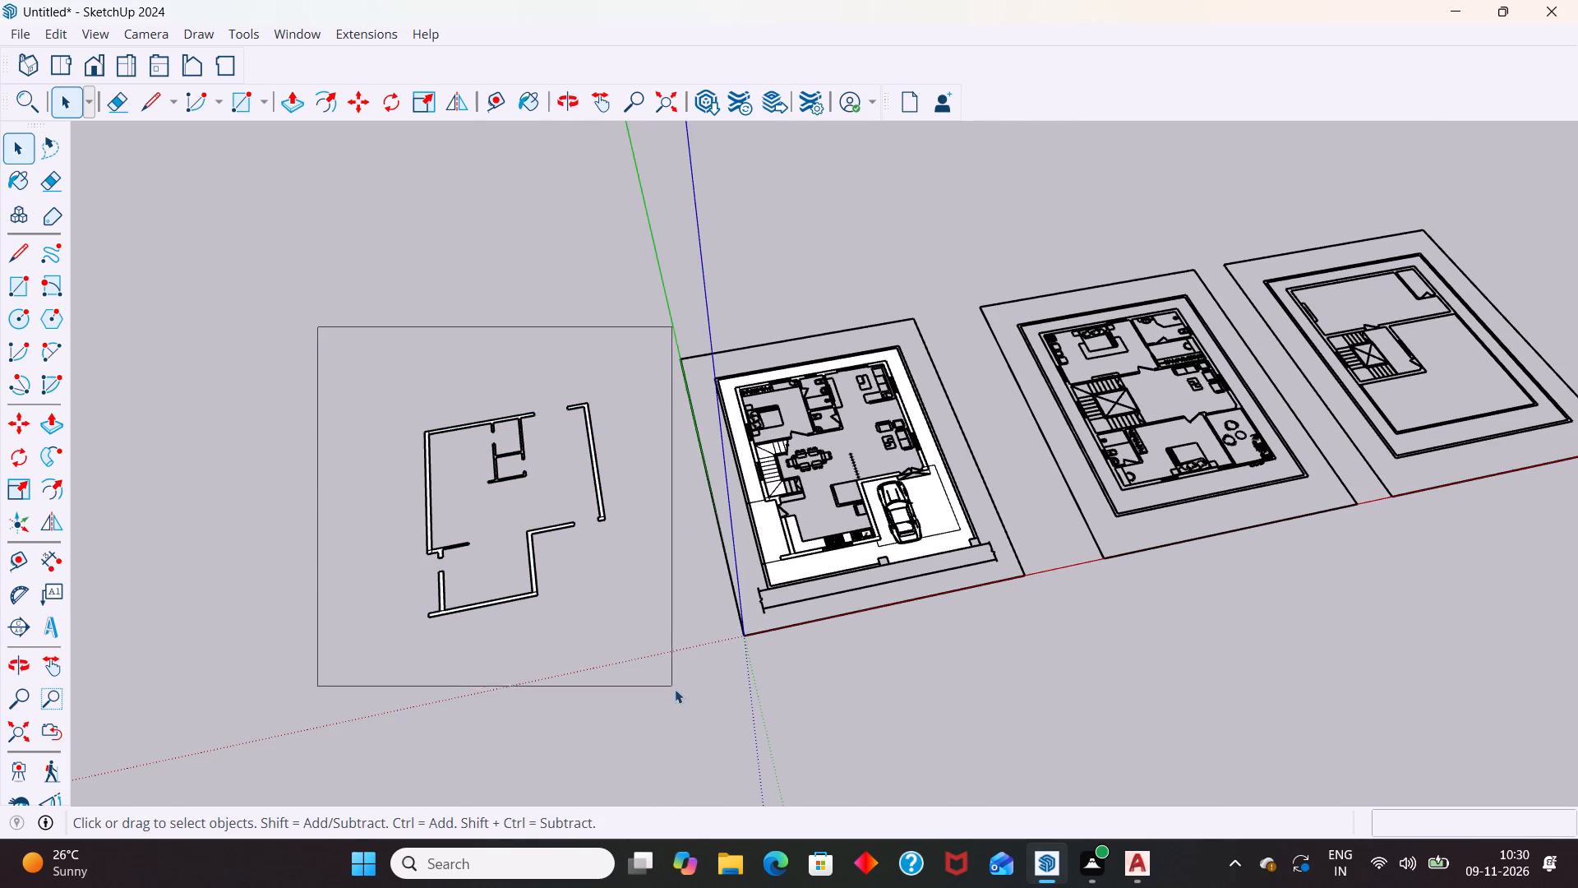
{"action": "left_click_drag", "start_coordinate": [675, 689], "coordinate": [678, 691]}
{"action": "right_click", "coordinate": [605, 517]}
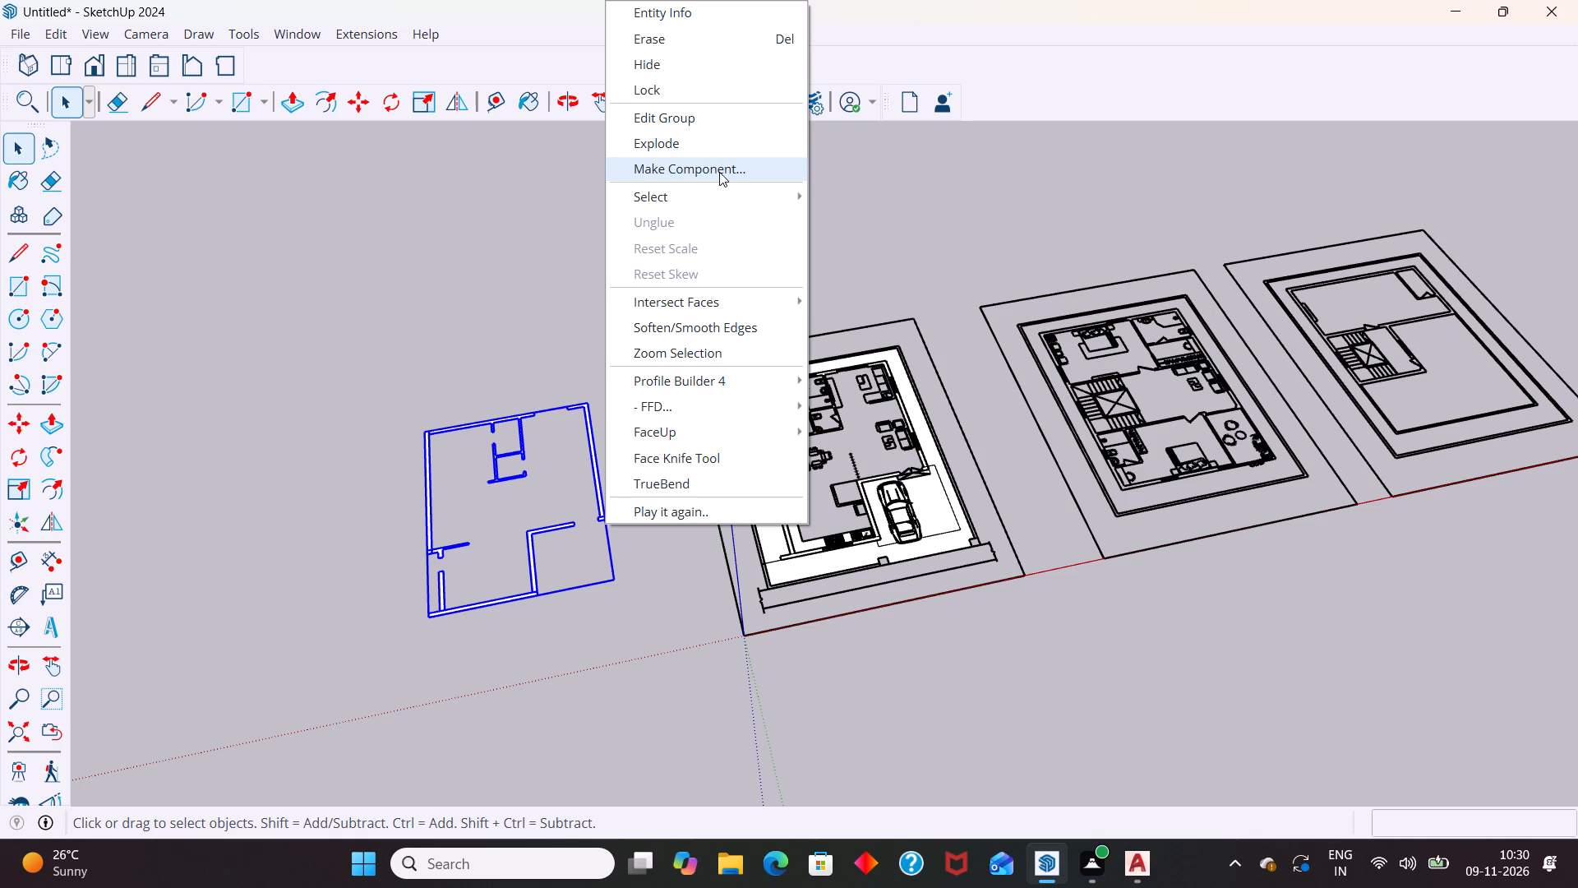
{"action": "scroll", "coordinate": [730, 241], "scroll_direction": "down", "scroll_amount": 1}
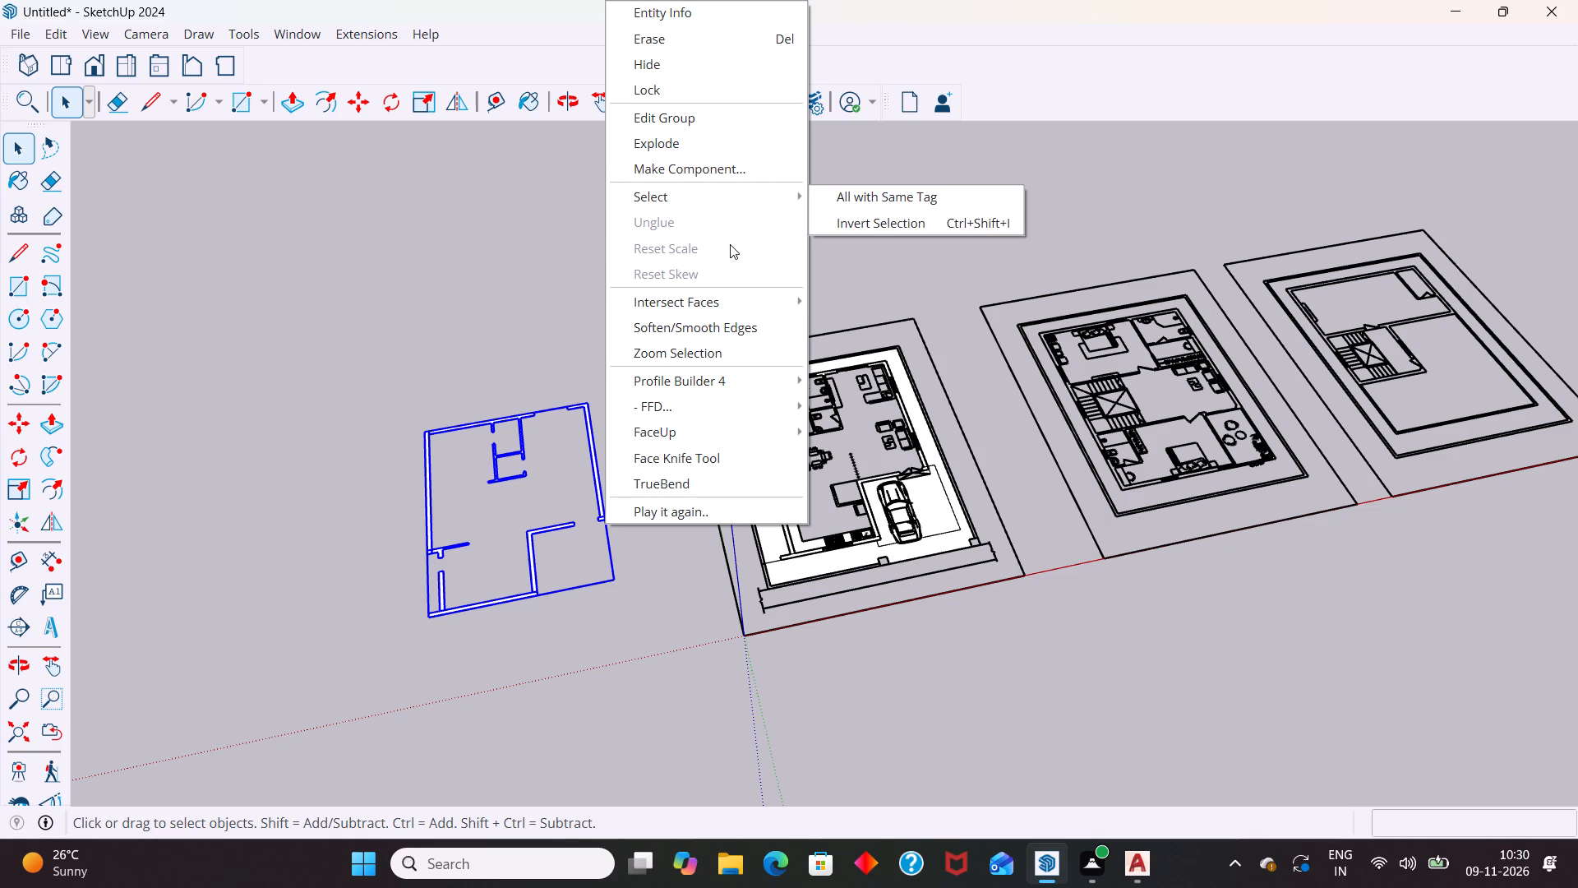
{"action": "left_click", "coordinate": [723, 143]}
Select all the exploded wall geometry and make it a component named WALL, replacing the selection.
{"action": "left_click_drag", "start_coordinate": [298, 351], "coordinate": [644, 661]}
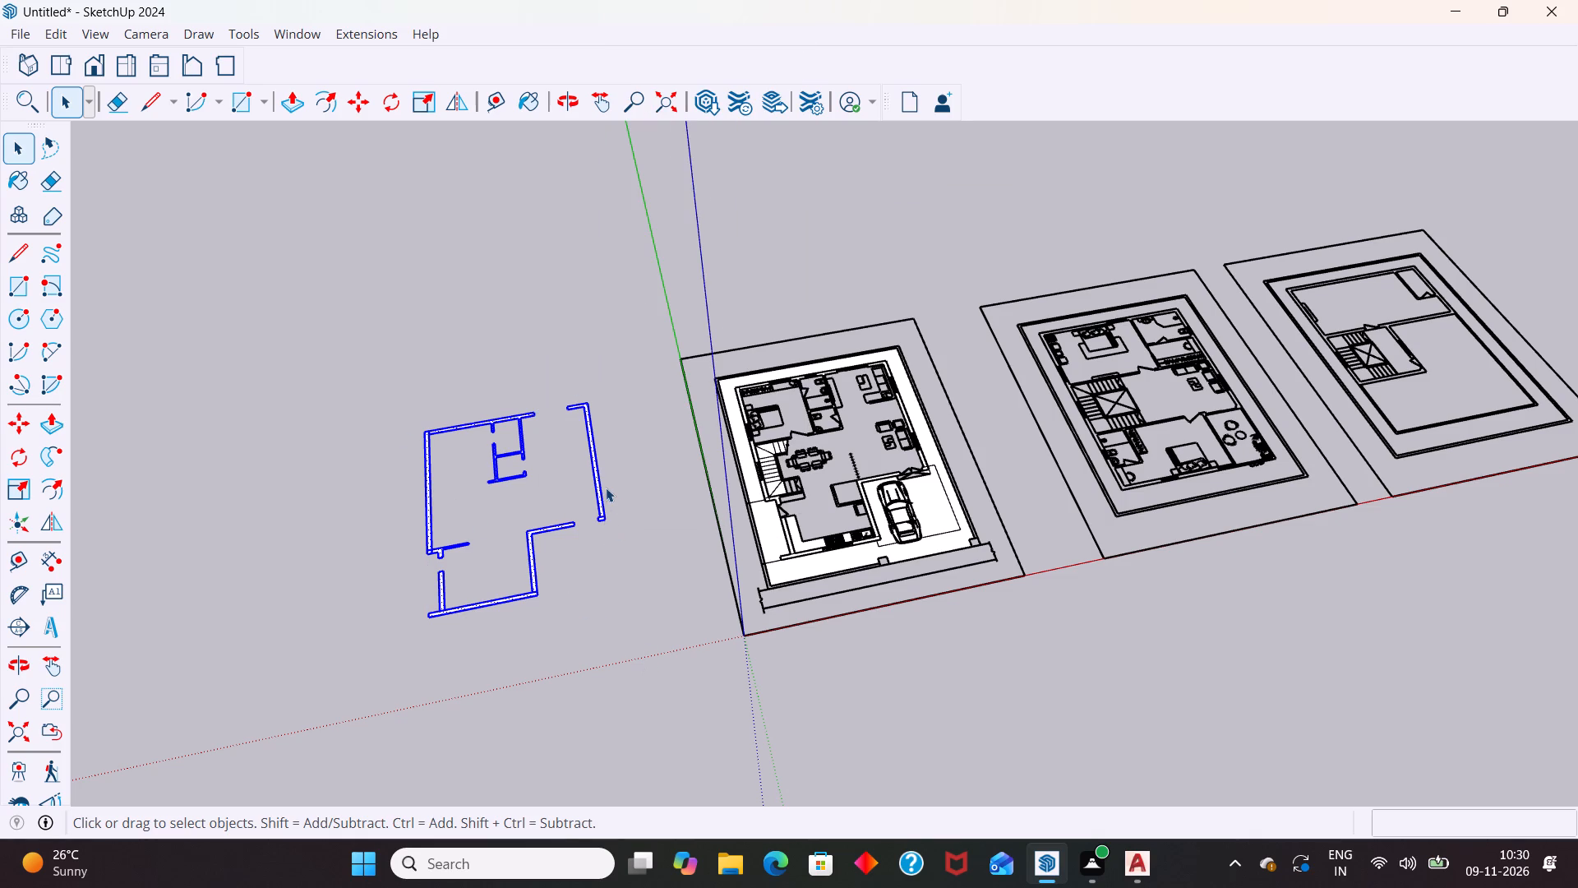
{"action": "right_click", "coordinate": [599, 490]}
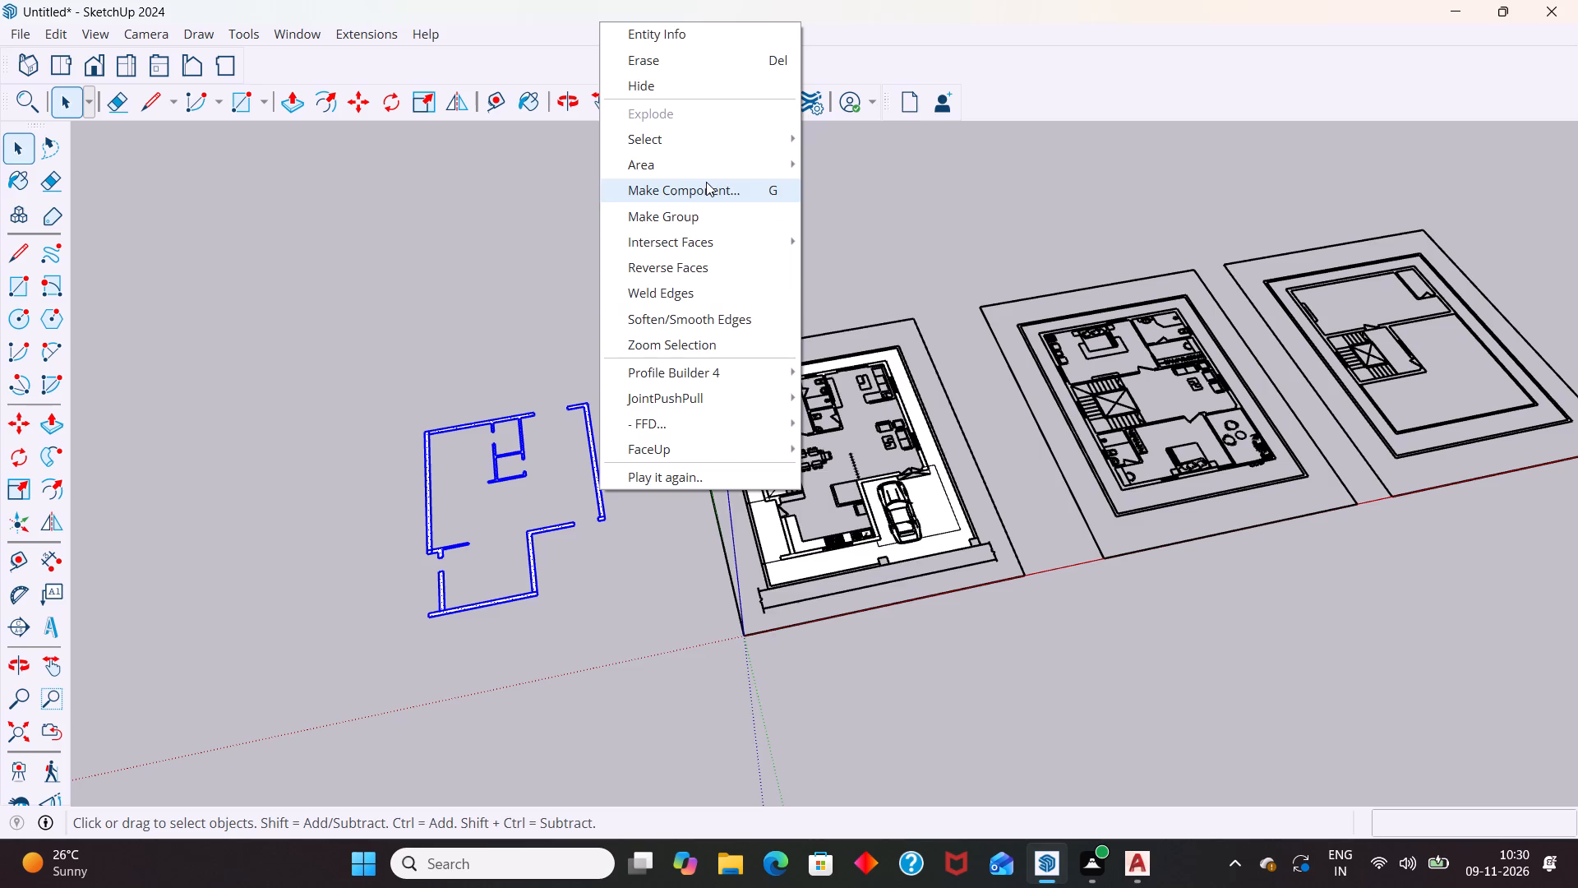
{"action": "left_click", "coordinate": [706, 182]}
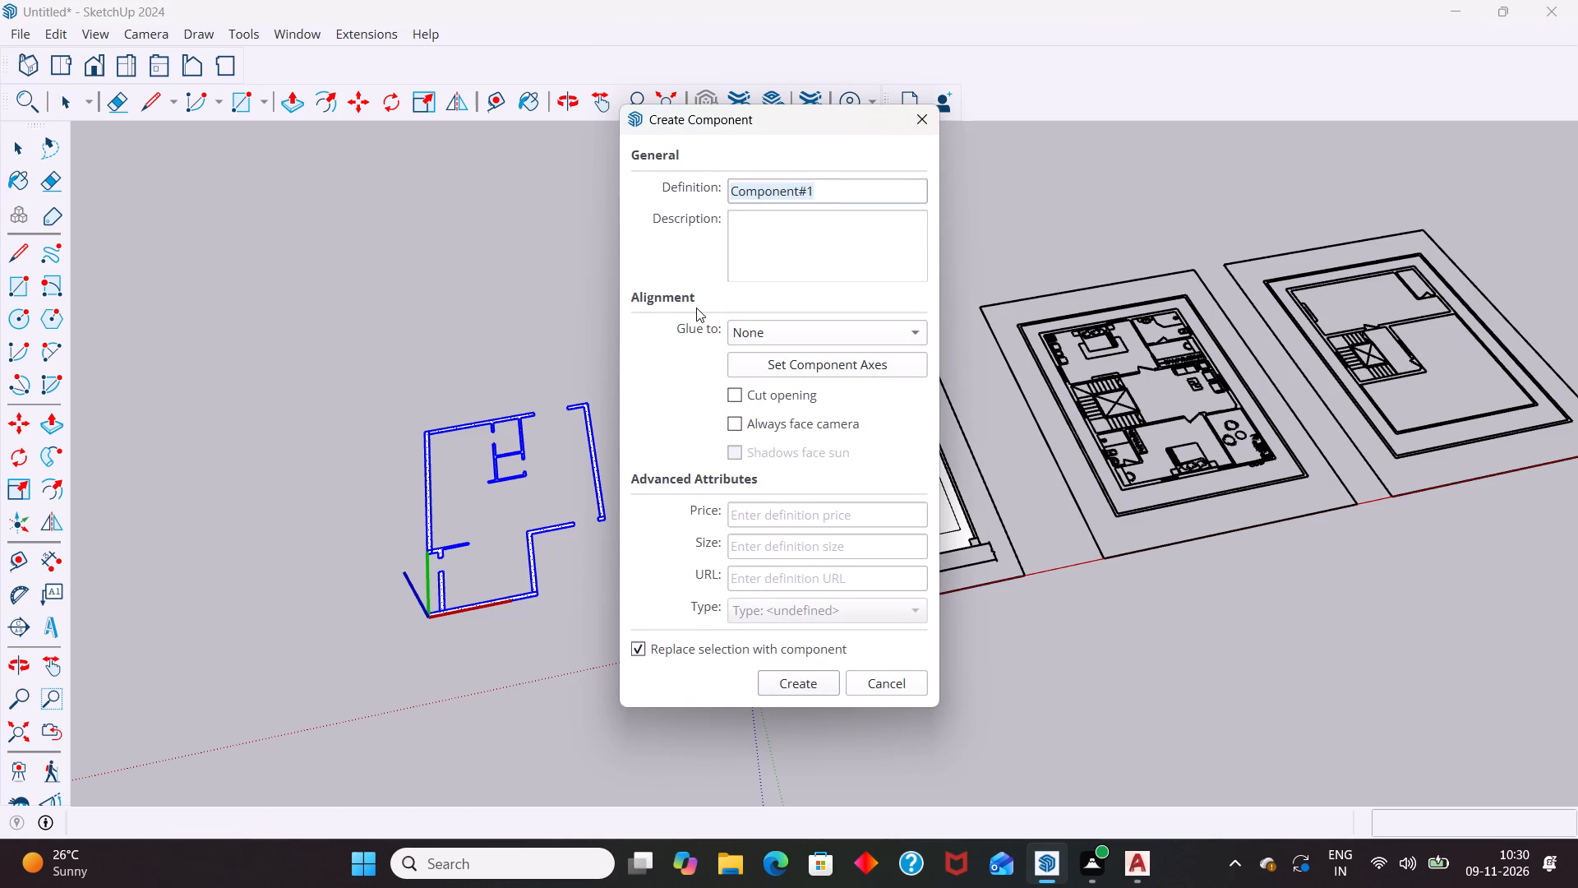
{"action": "key", "text": "BackSpace"}
{"action": "key", "text": "BackSpace"}
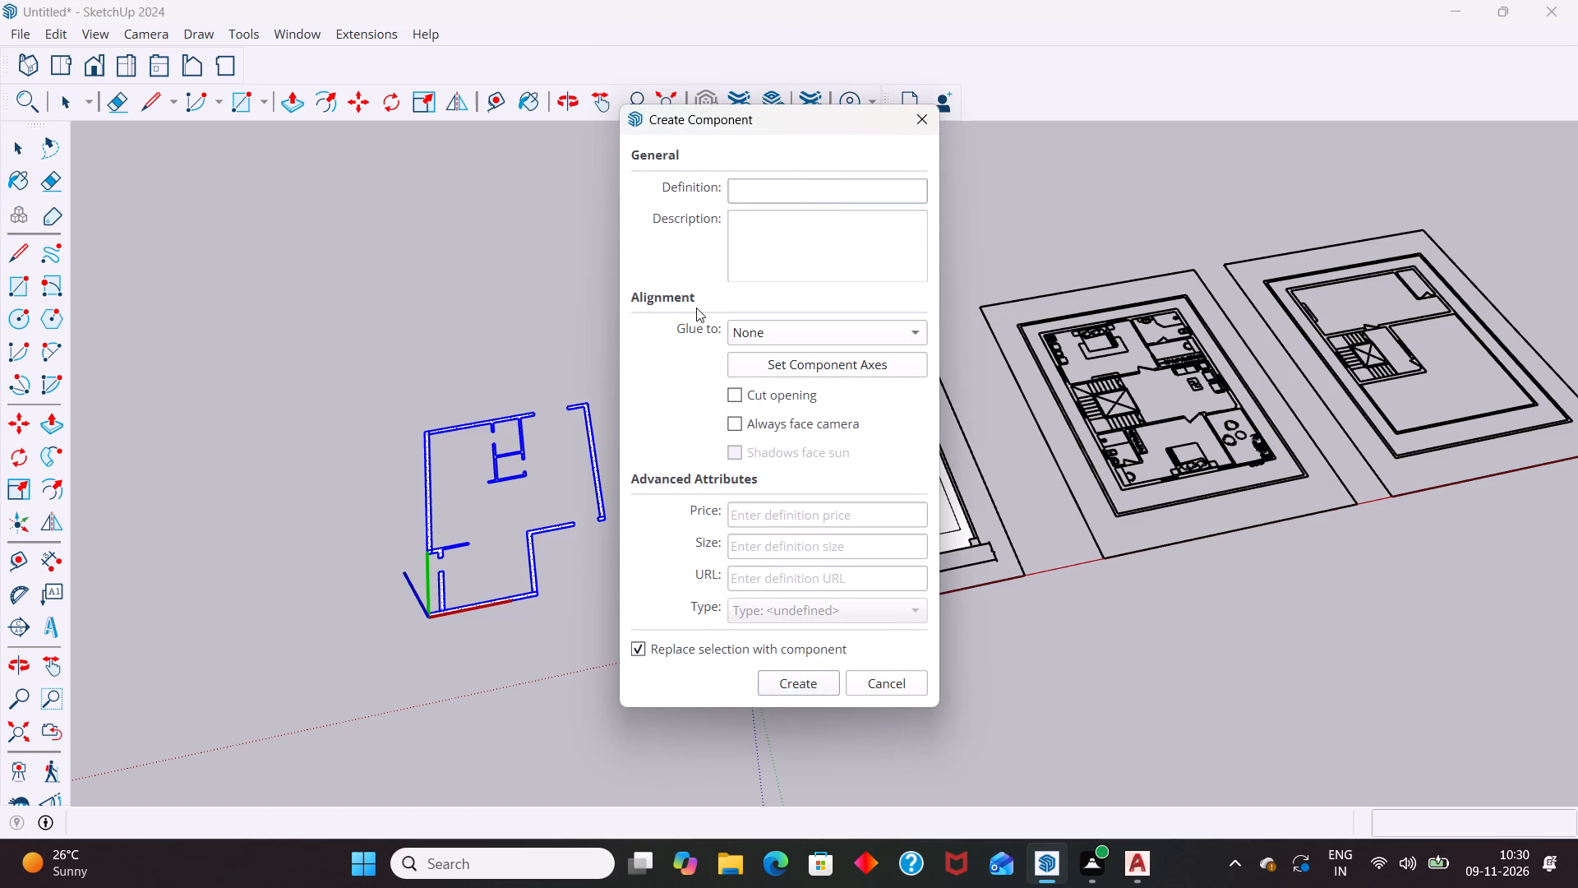
{"action": "type", "text": "WALL"}
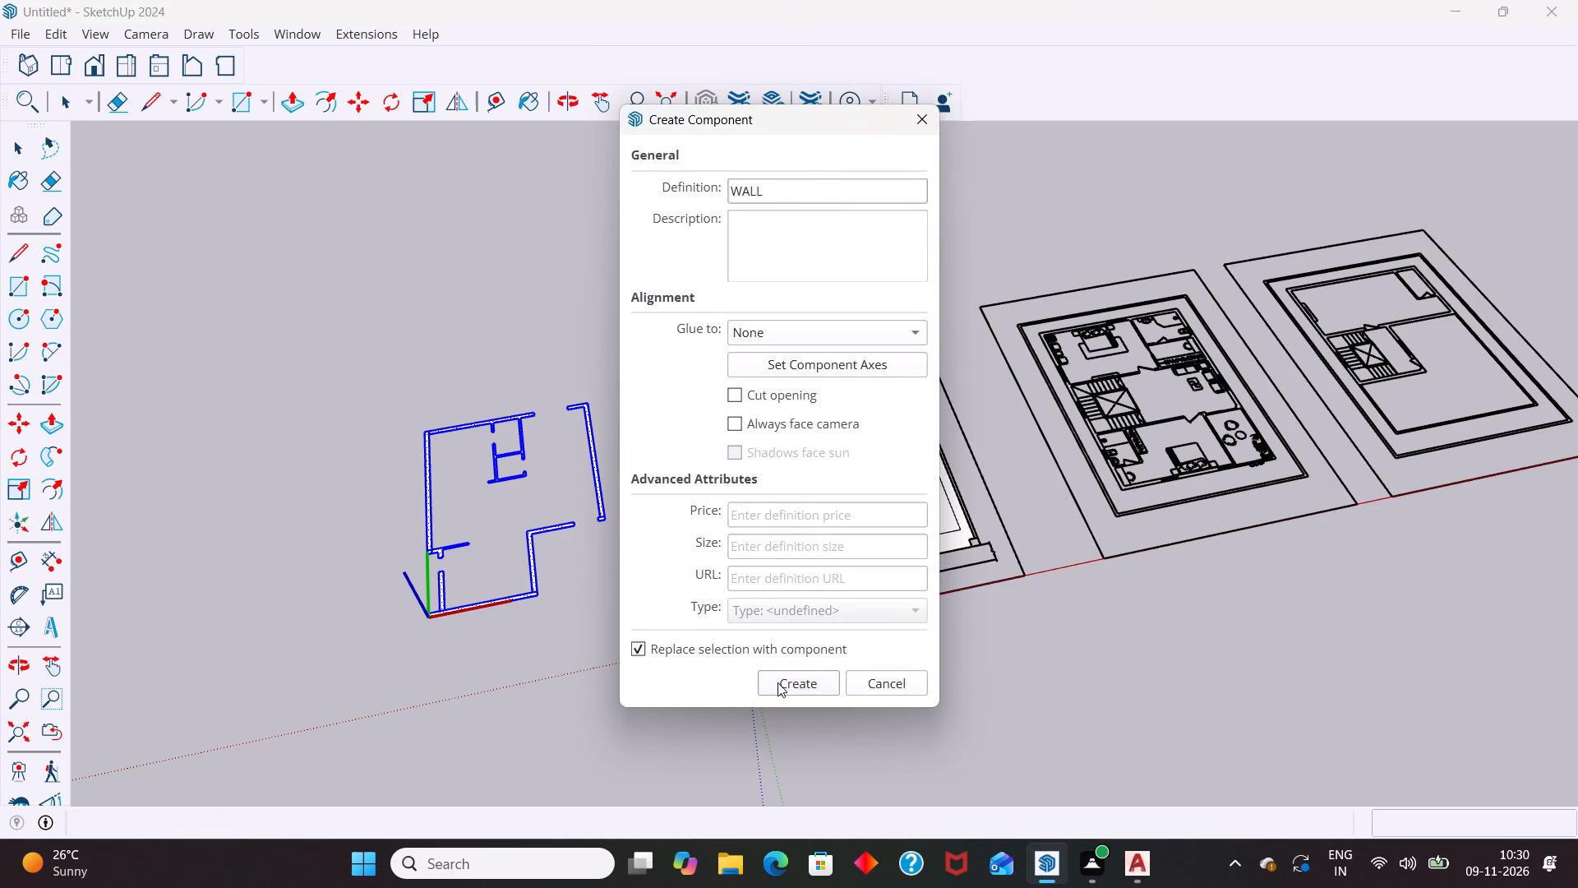
{"action": "left_click", "coordinate": [778, 681]}
{"action": "key", "text": "Return"}
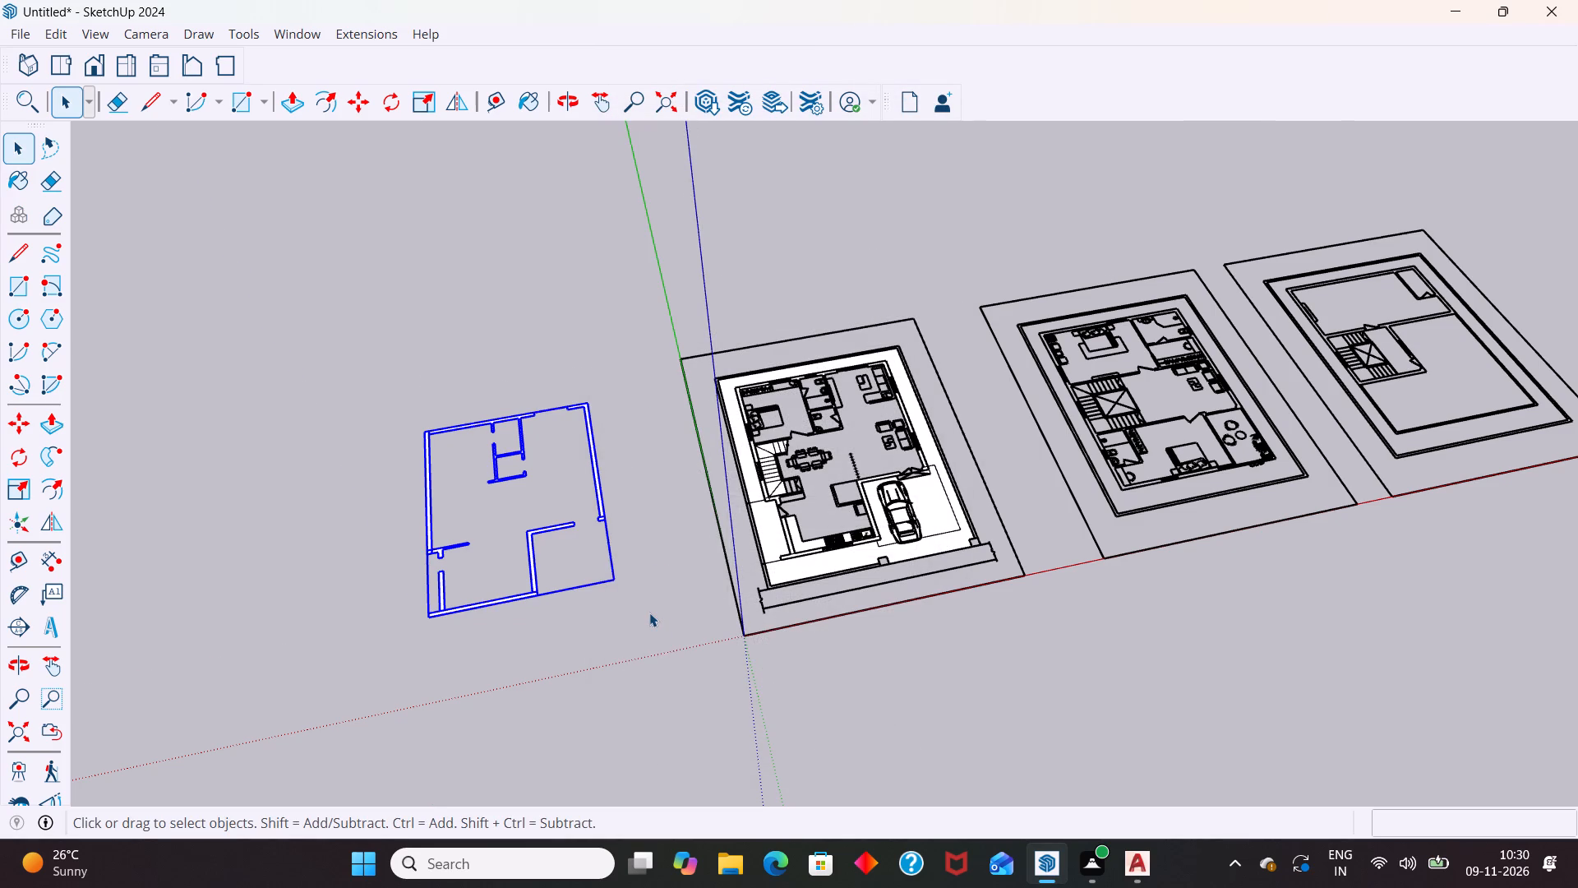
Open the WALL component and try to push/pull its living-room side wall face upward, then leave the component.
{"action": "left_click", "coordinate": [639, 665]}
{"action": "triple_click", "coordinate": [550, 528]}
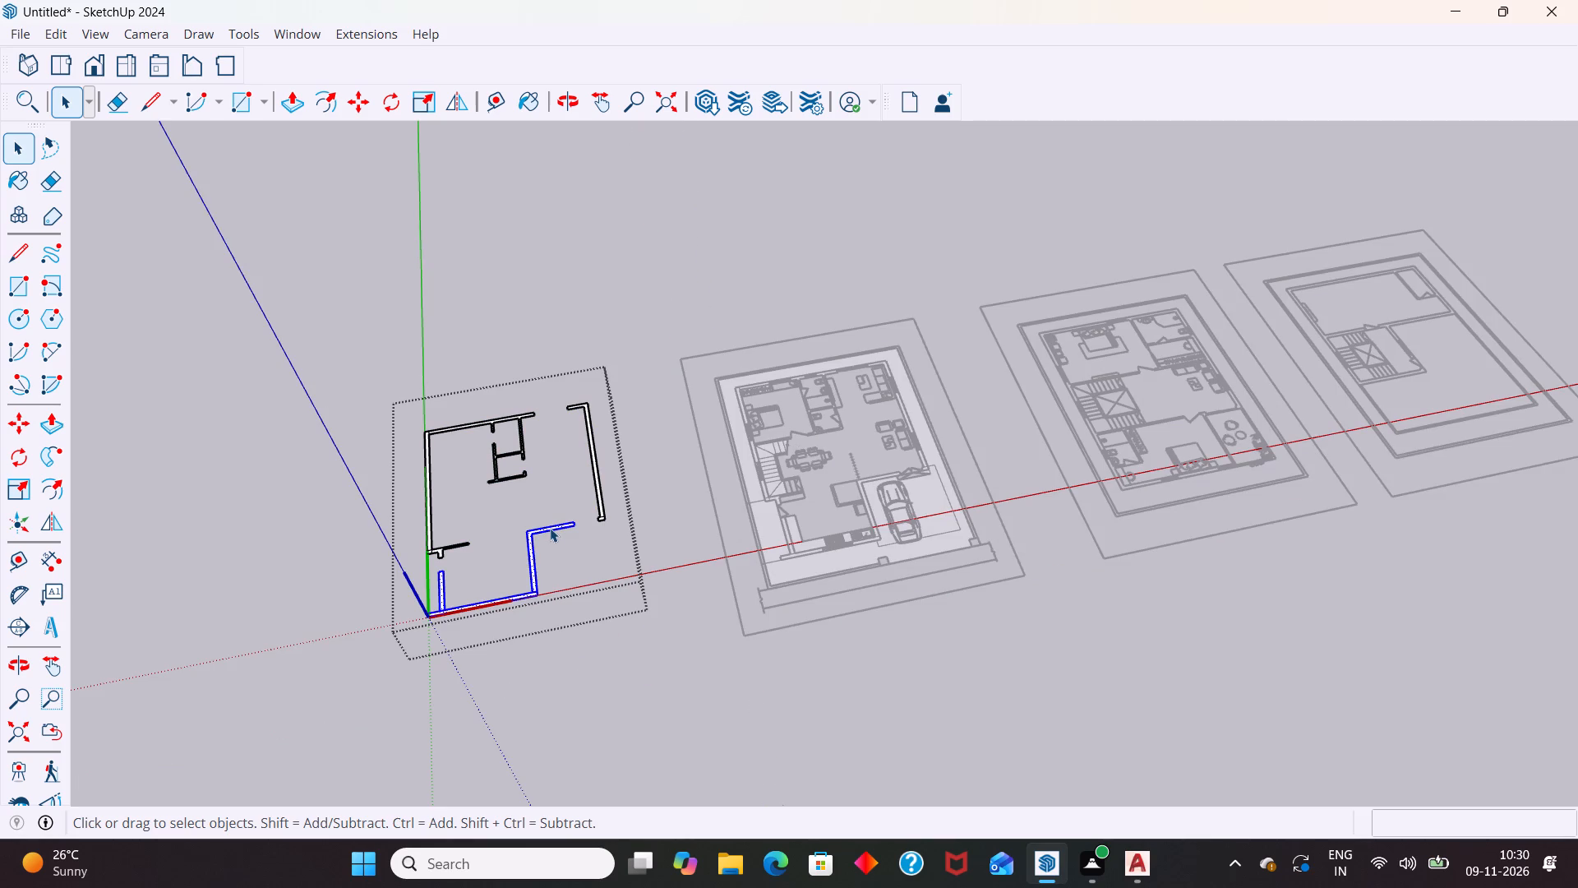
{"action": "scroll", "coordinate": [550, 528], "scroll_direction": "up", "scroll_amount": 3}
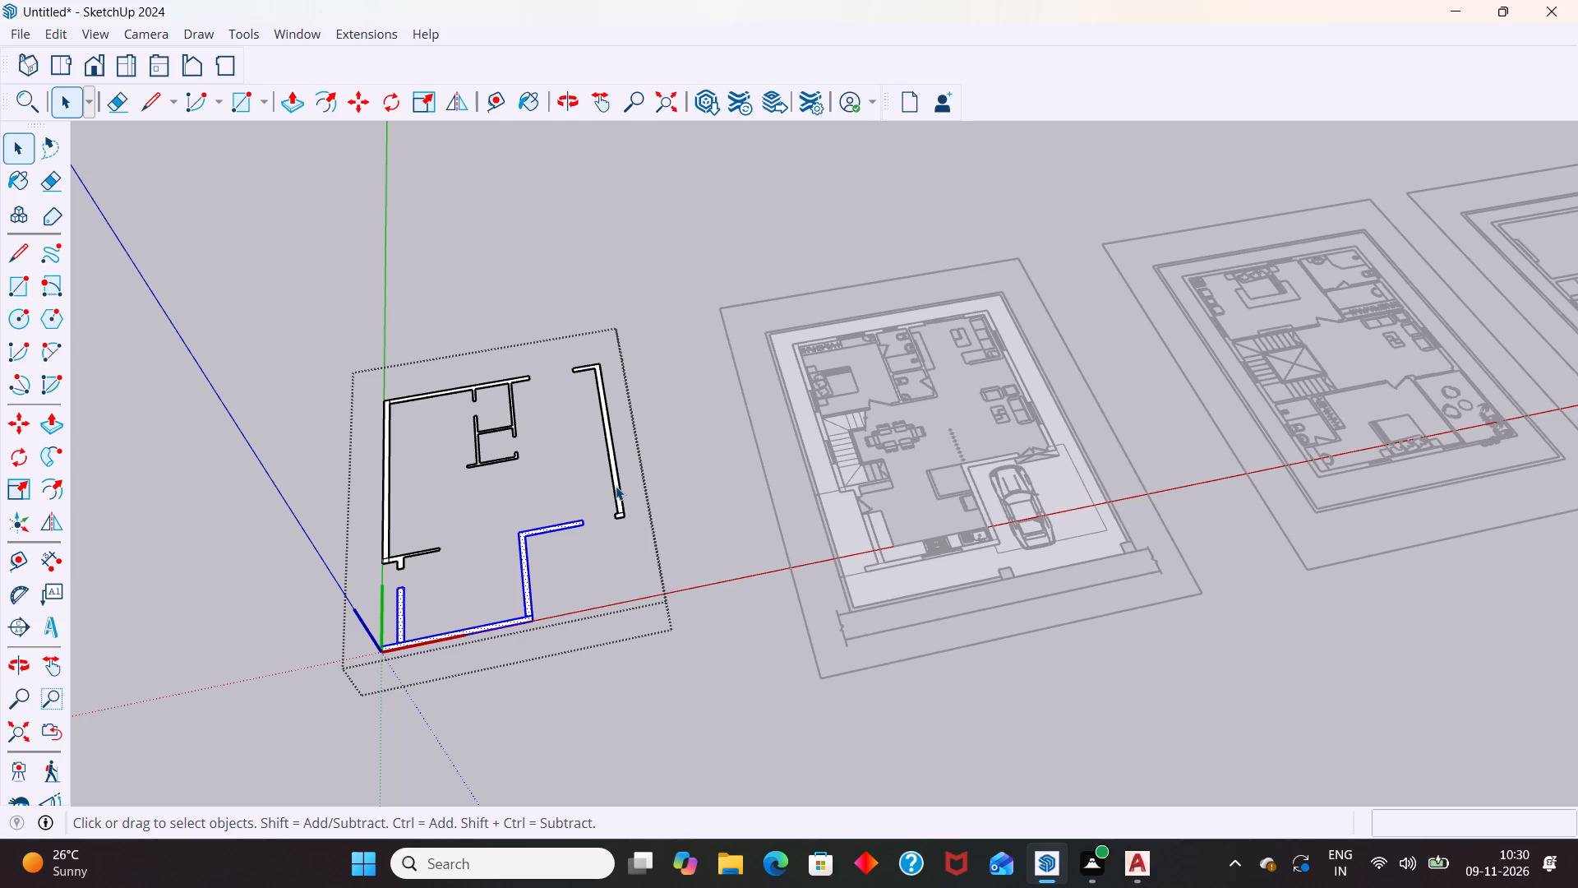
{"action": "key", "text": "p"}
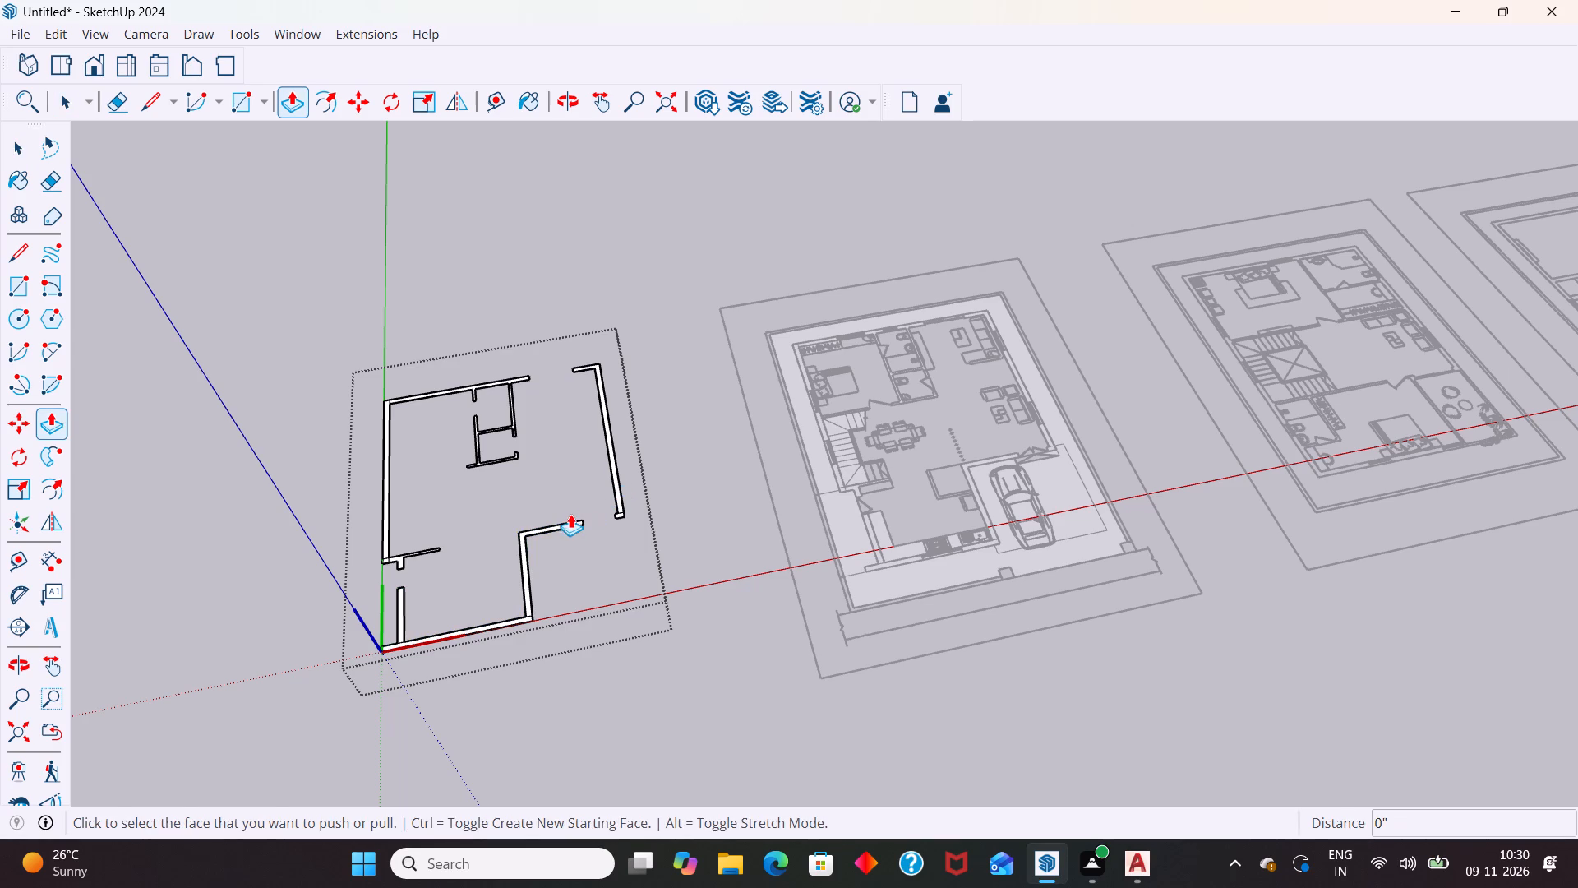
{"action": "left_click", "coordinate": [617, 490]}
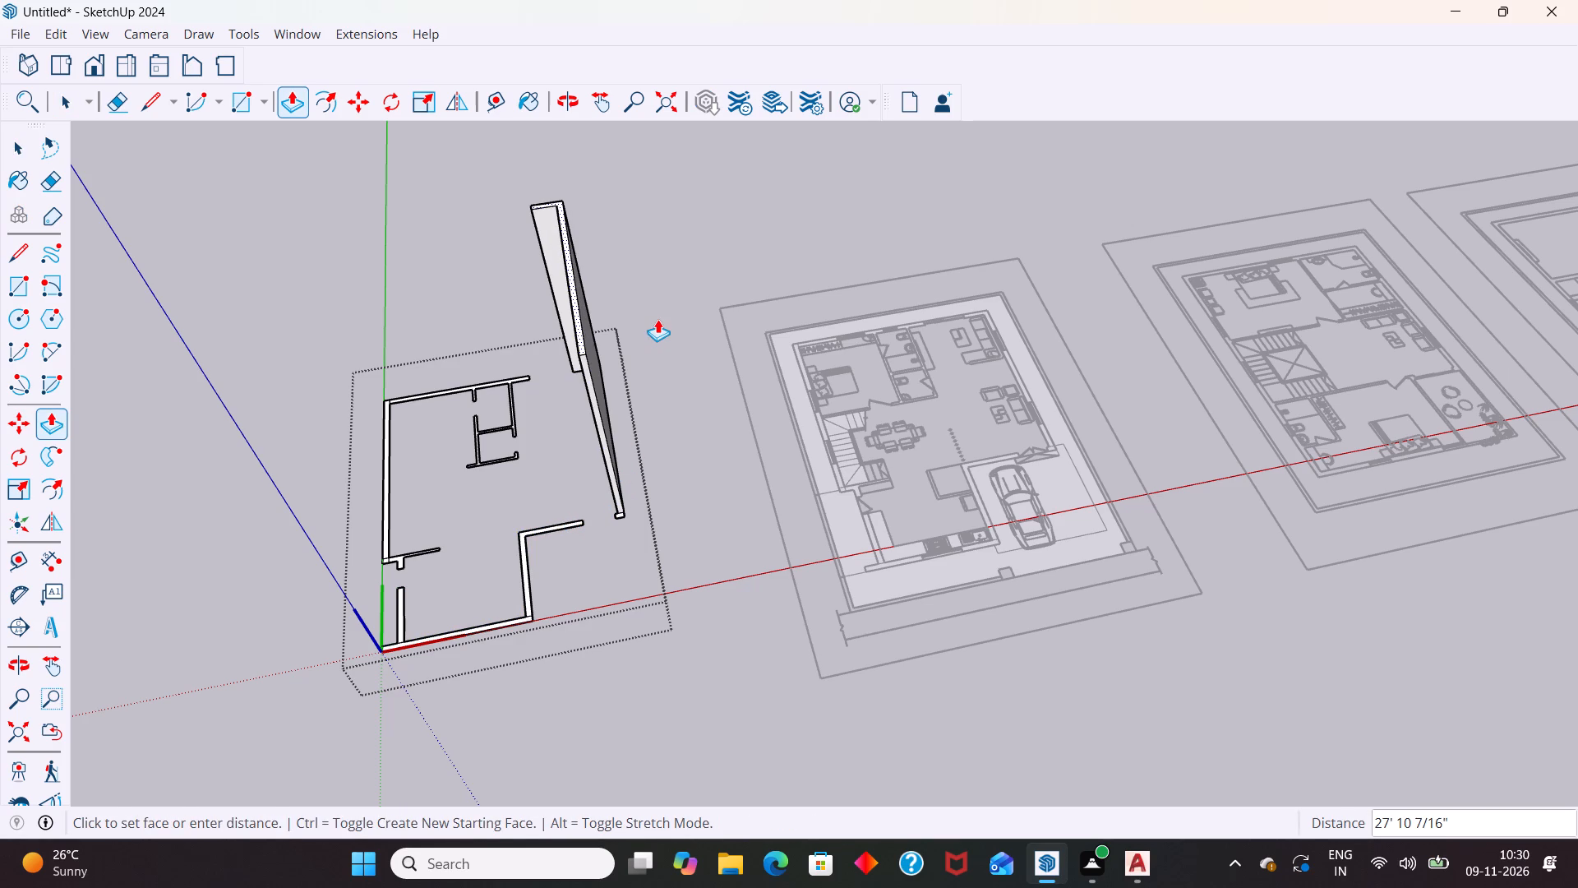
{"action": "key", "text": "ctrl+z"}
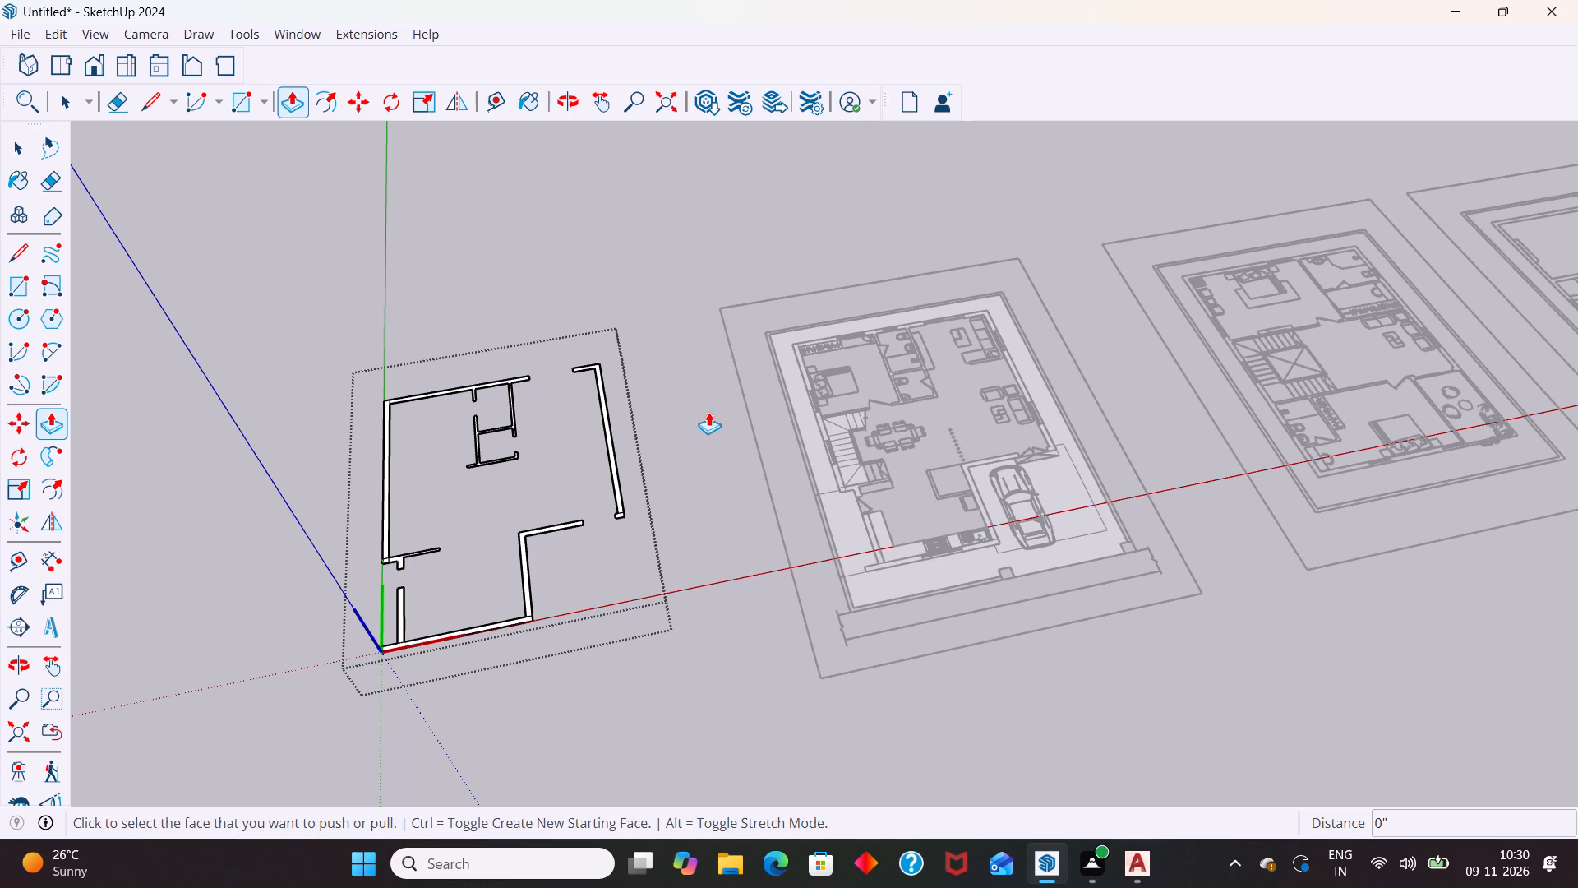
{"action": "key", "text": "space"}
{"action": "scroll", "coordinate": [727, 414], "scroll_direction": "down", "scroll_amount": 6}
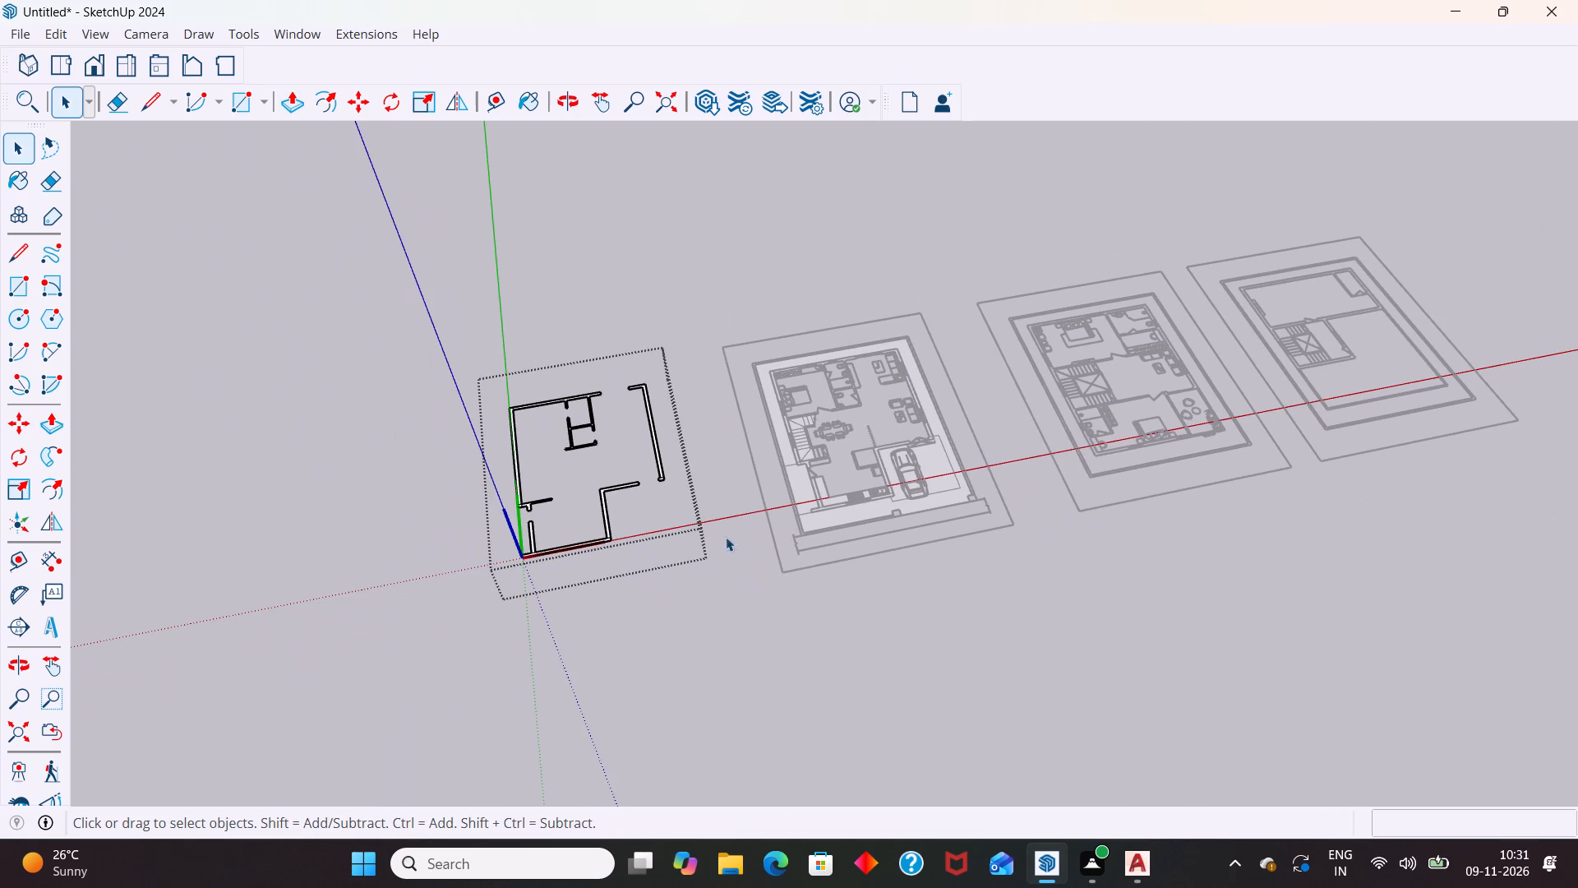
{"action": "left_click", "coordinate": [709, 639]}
Open the wall group on the ground-floor plan and push/pull the living-room side wall face up 10'.
{"action": "middle_click_drag", "start_coordinate": [685, 666], "coordinate": [607, 661]}
{"action": "scroll", "coordinate": [970, 493], "scroll_direction": "up", "scroll_amount": 7}
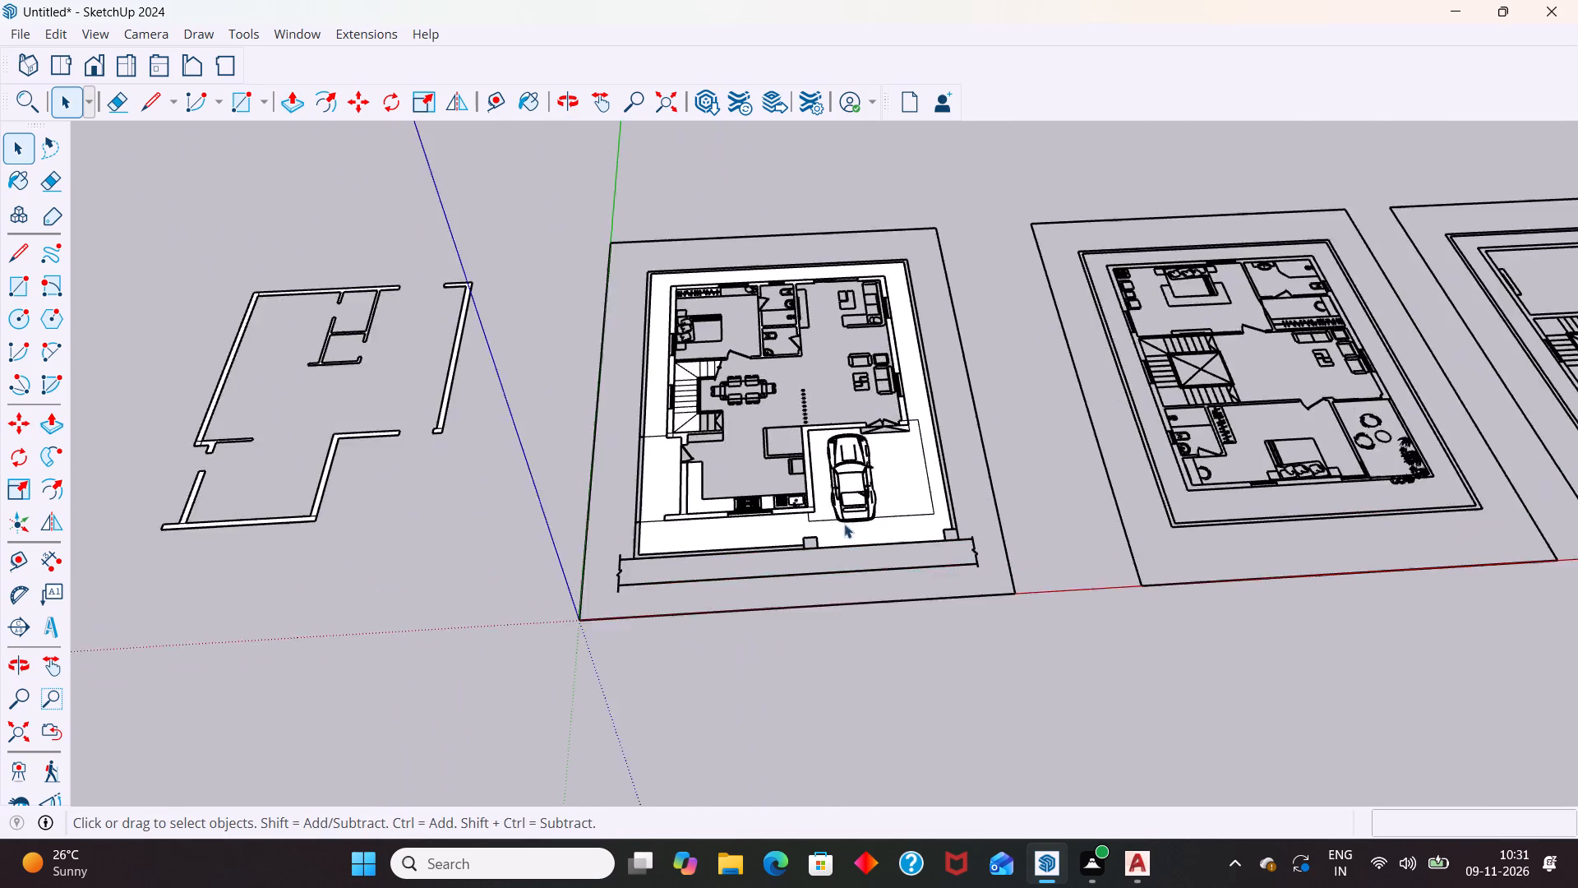
{"action": "scroll", "coordinate": [844, 524], "scroll_direction": "up", "scroll_amount": 5}
{"action": "left_click", "coordinate": [833, 469]}
{"action": "scroll", "coordinate": [831, 477], "scroll_direction": "down", "scroll_amount": 3}
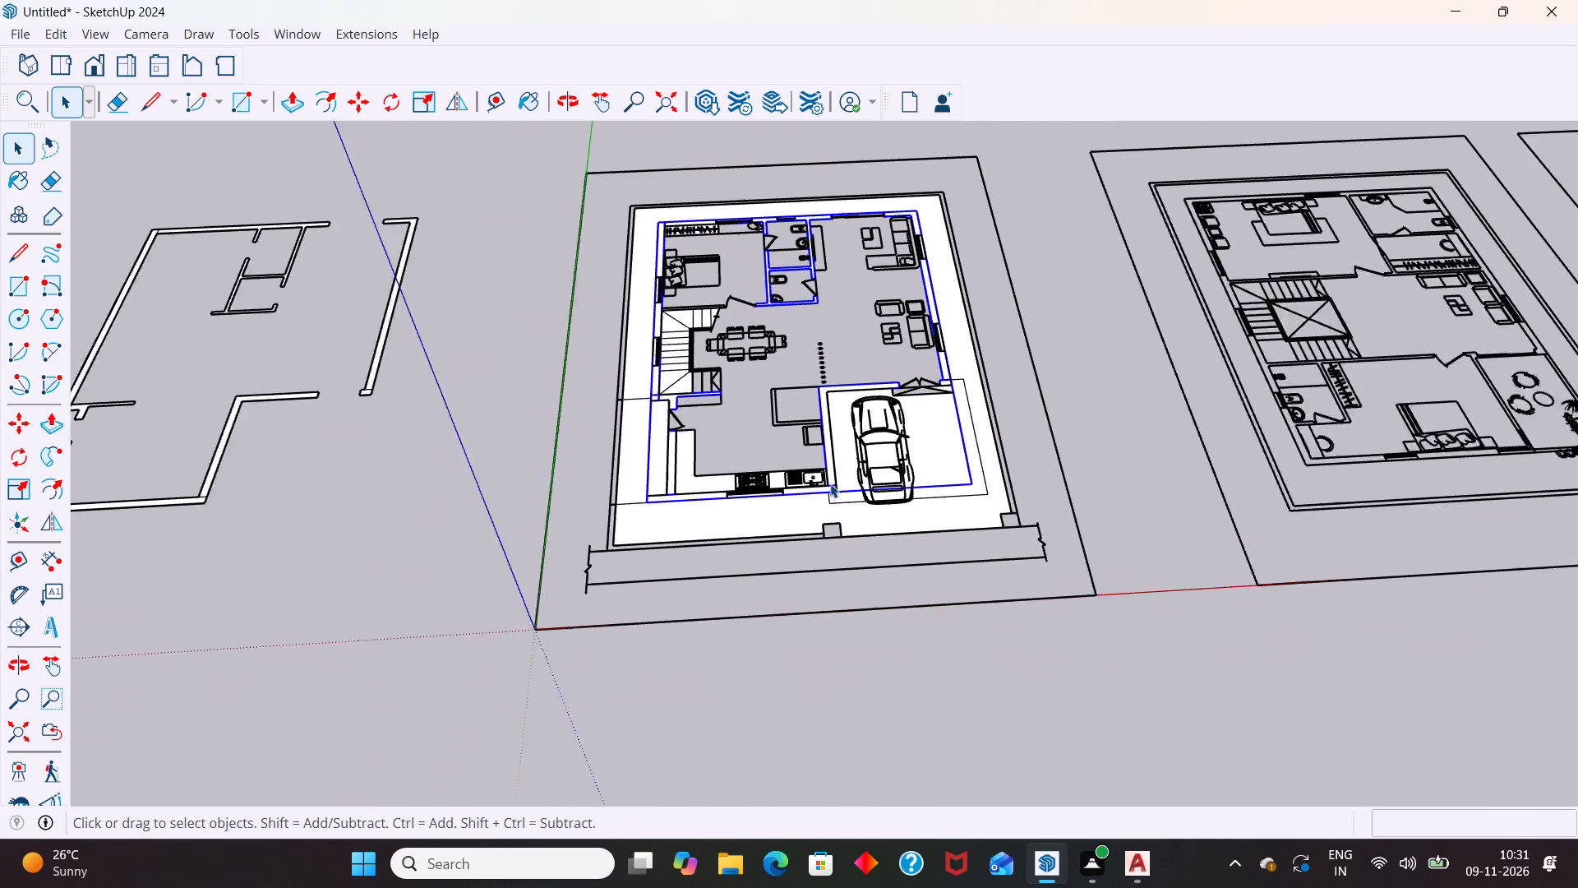
{"action": "scroll", "coordinate": [830, 483], "scroll_direction": "down", "scroll_amount": 2}
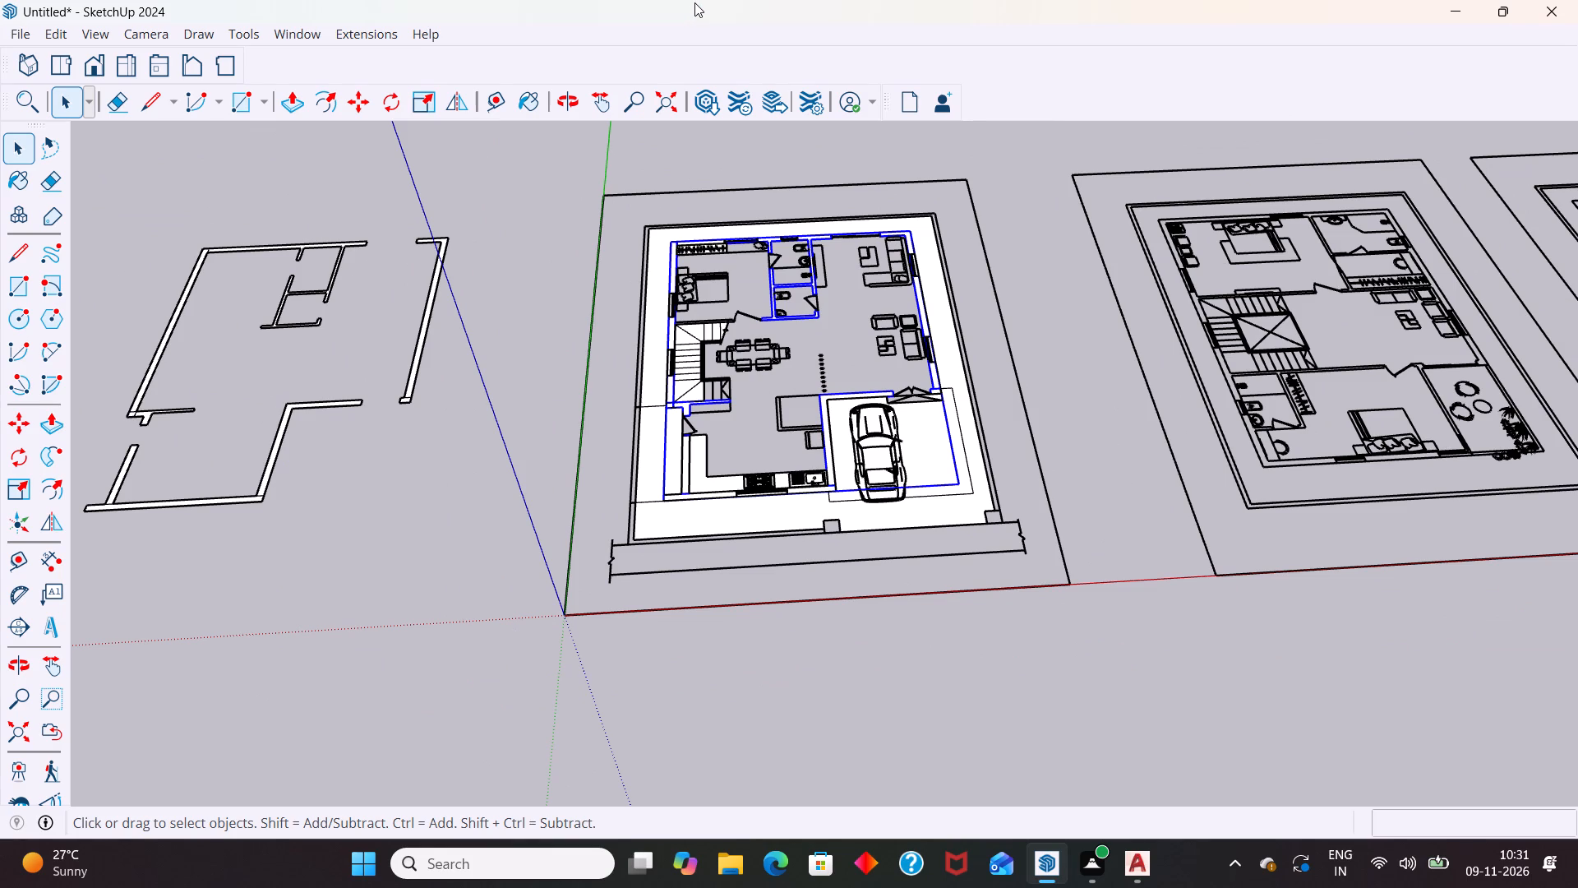
{"action": "double_click", "coordinate": [936, 377]}
{"action": "left_click", "coordinate": [936, 377]}
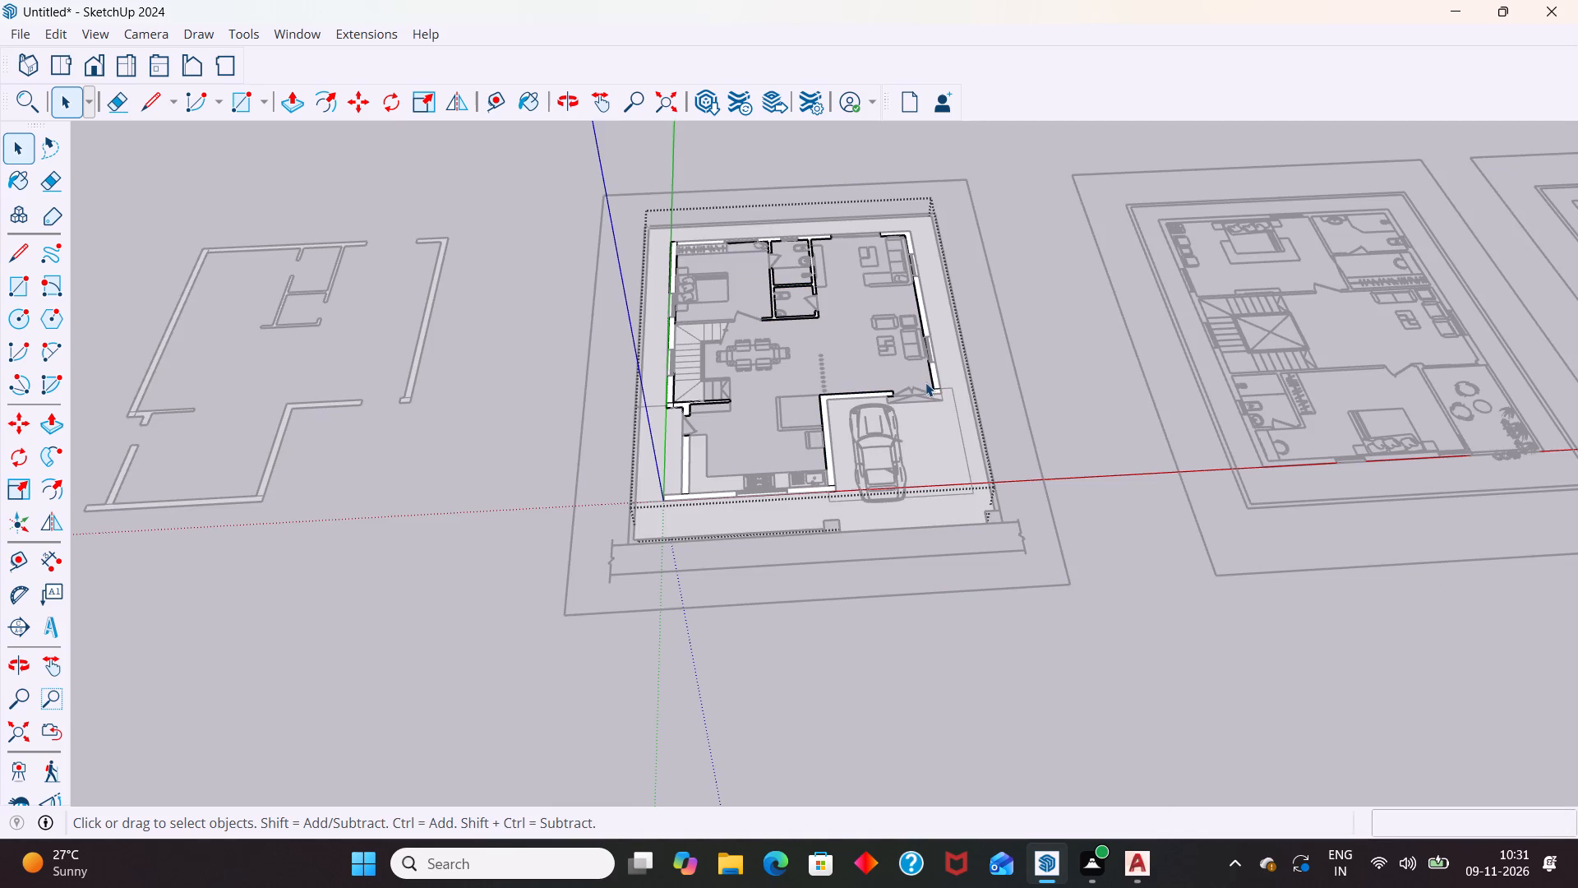
{"action": "scroll", "coordinate": [931, 382], "scroll_direction": "up", "scroll_amount": 9}
{"action": "double_click", "coordinate": [938, 371]}
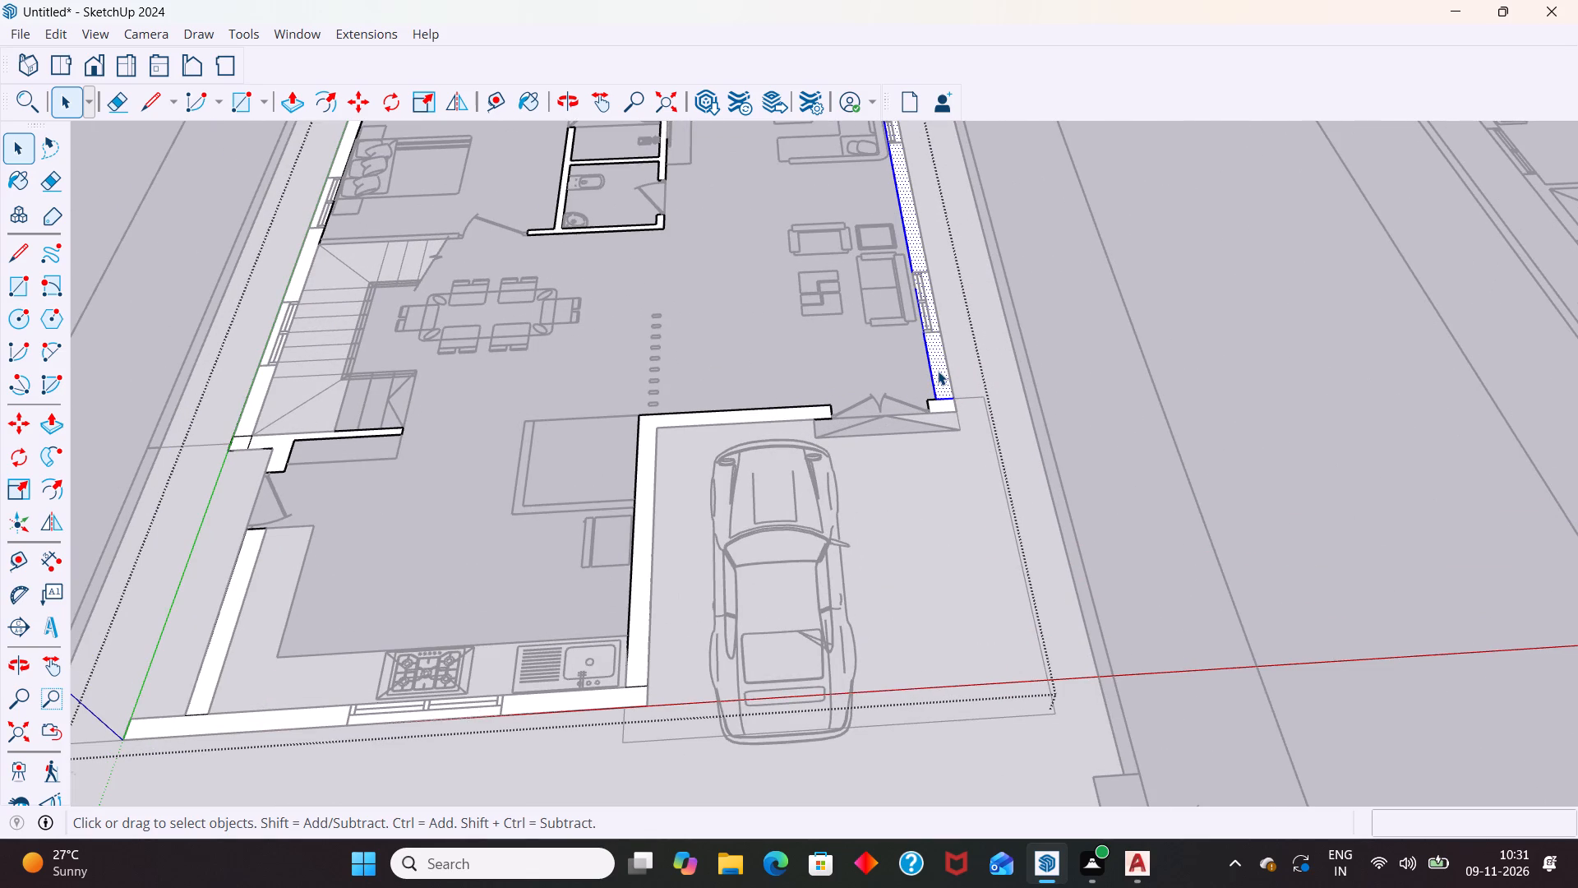
{"action": "scroll", "coordinate": [938, 371], "scroll_direction": "up", "scroll_amount": 1}
{"action": "key", "text": "p"}
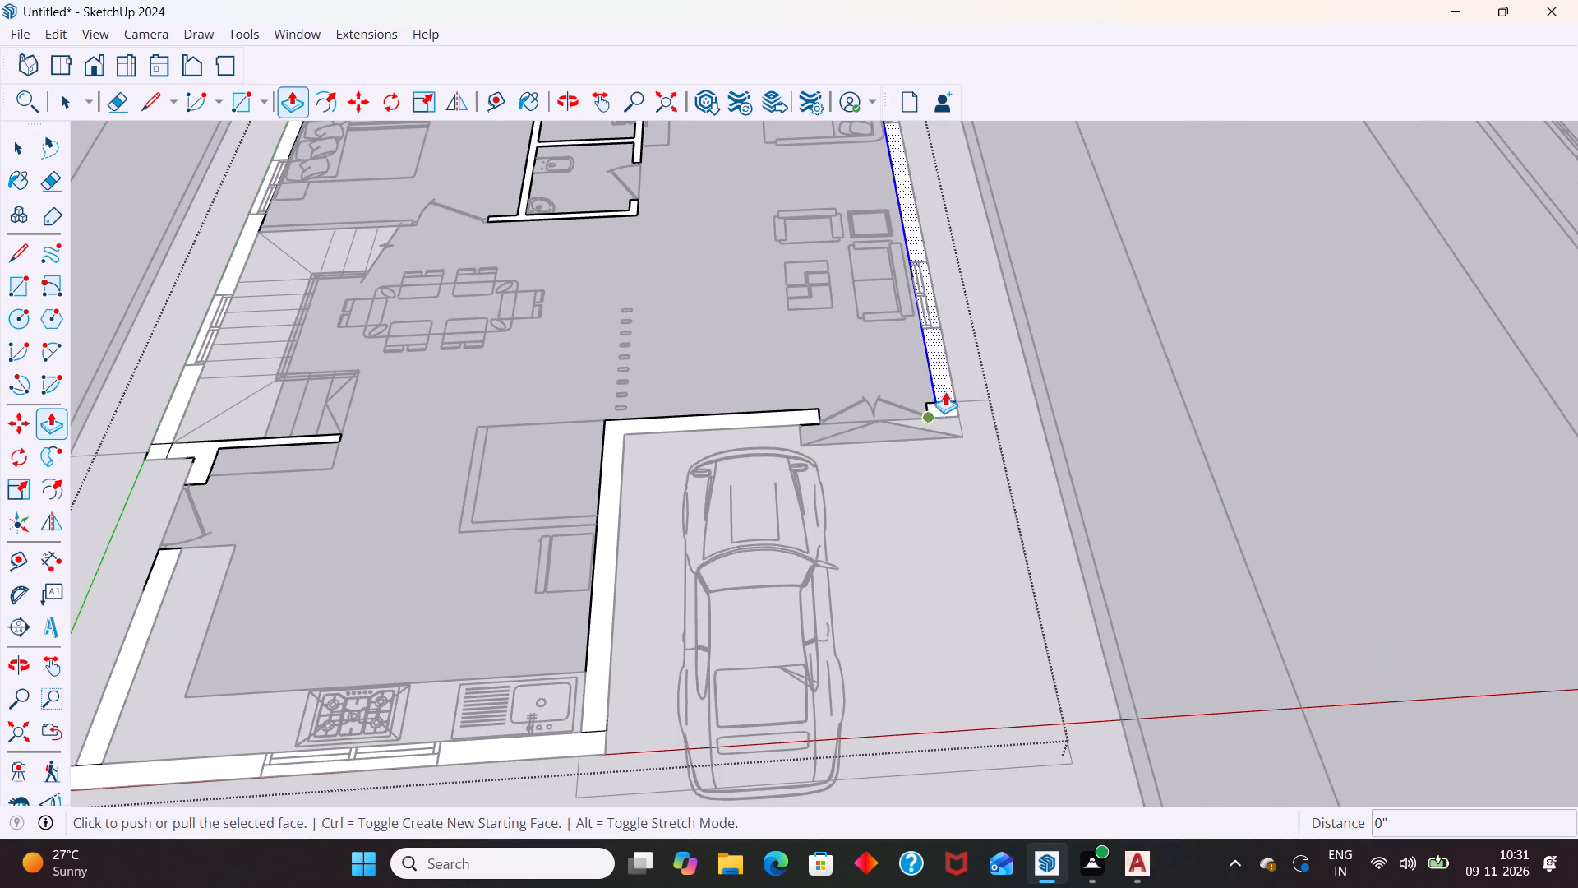
{"action": "left_click", "coordinate": [944, 382]}
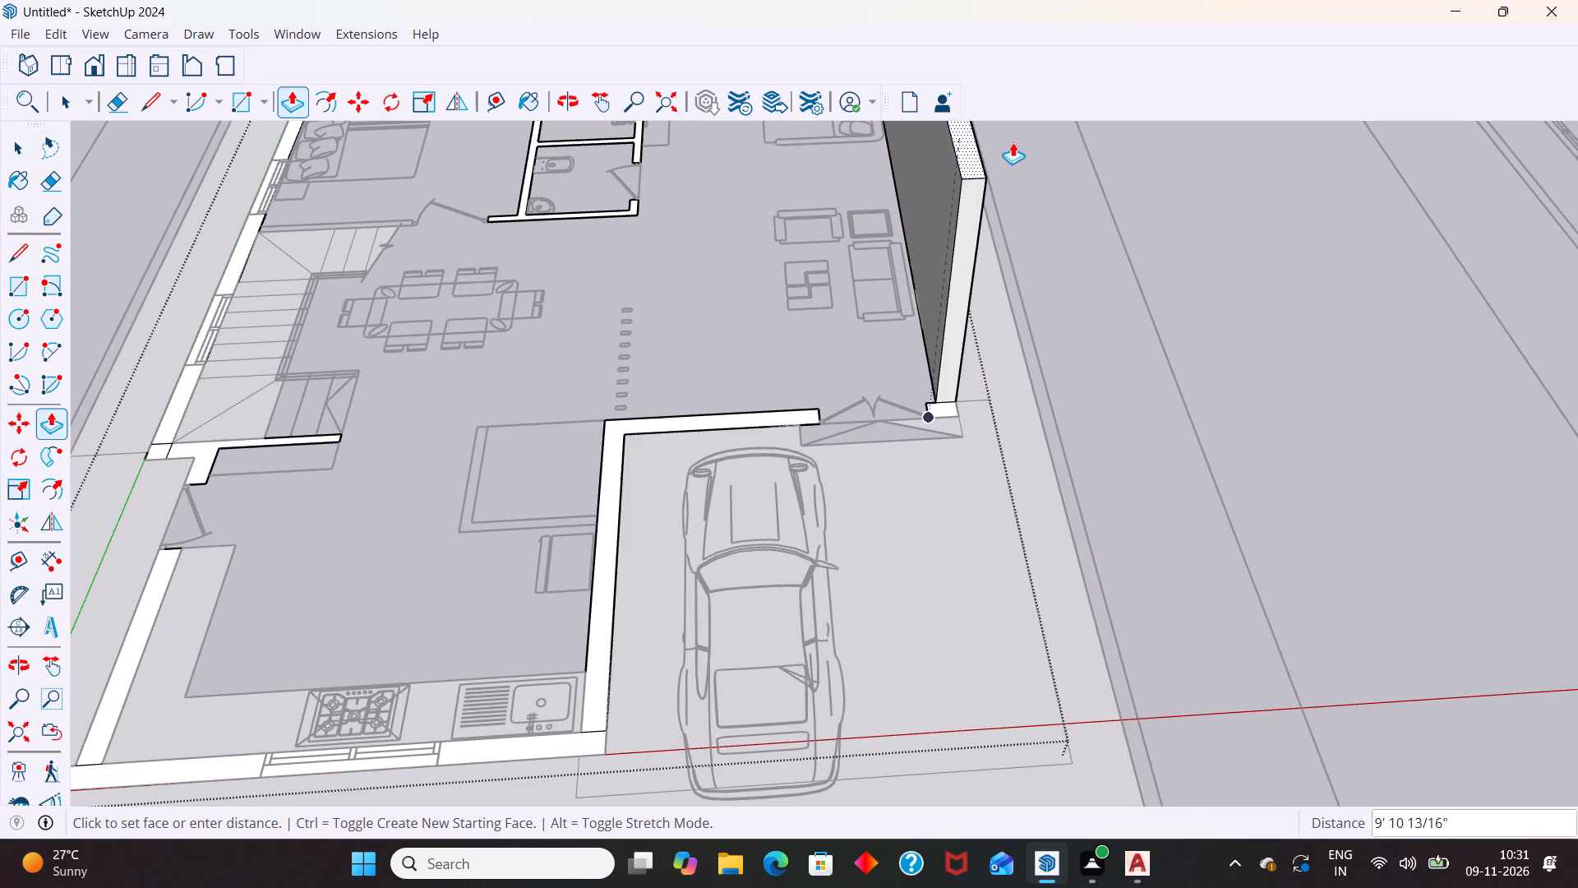
{"action": "type", "text": "10'"}
{"action": "key", "text": "Return"}
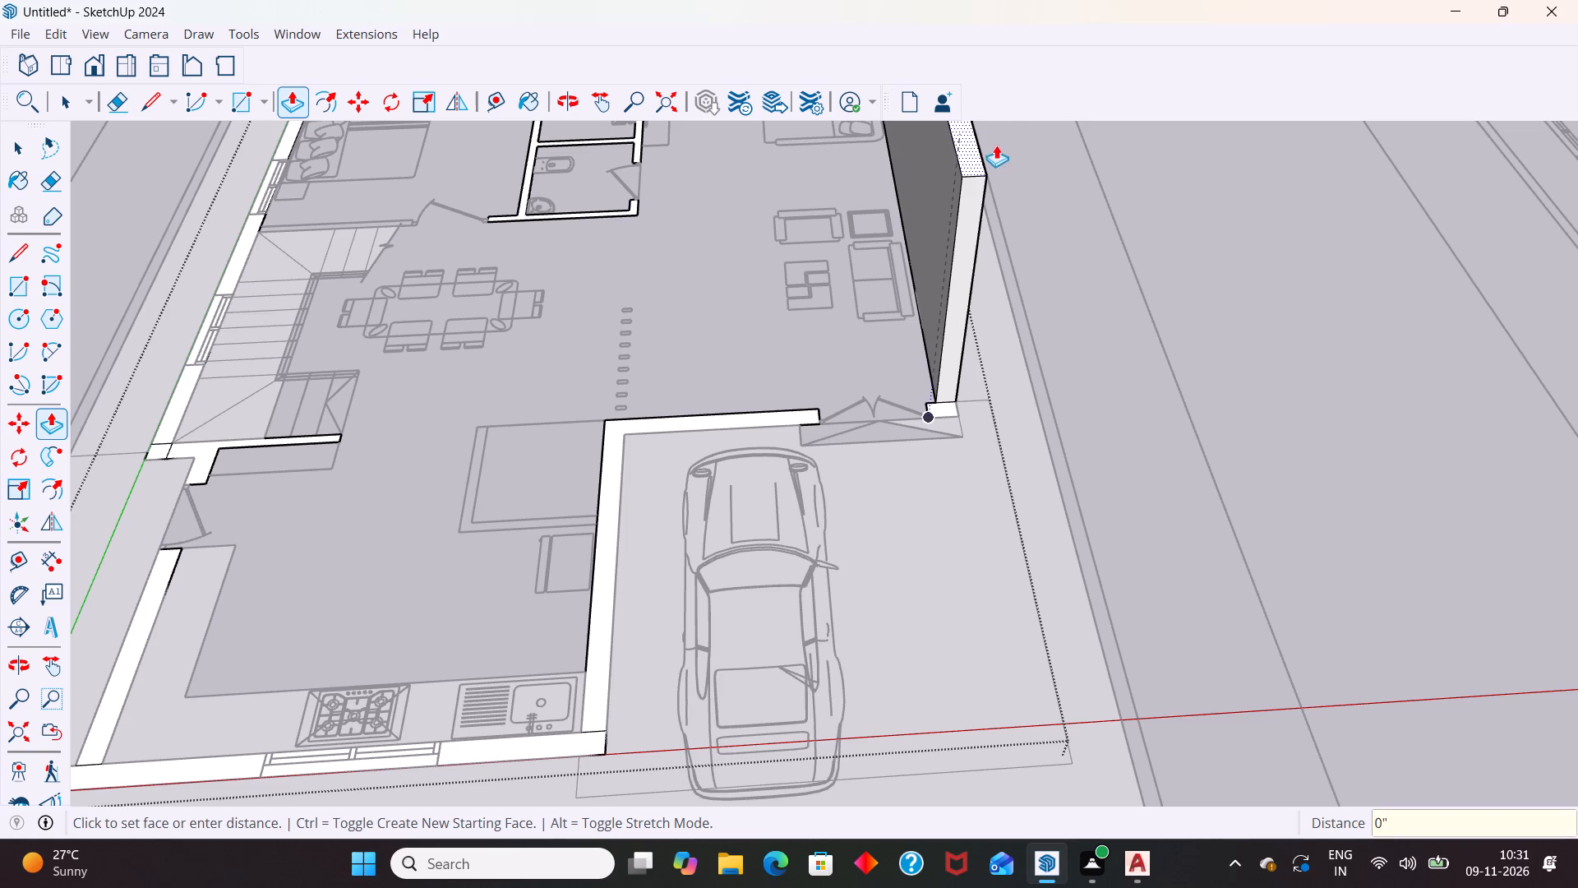
Apply the same 10' extrusion to the entrance jamb, the car-porch wall and the kitchen front wall.
{"action": "double_click", "coordinate": [943, 405]}
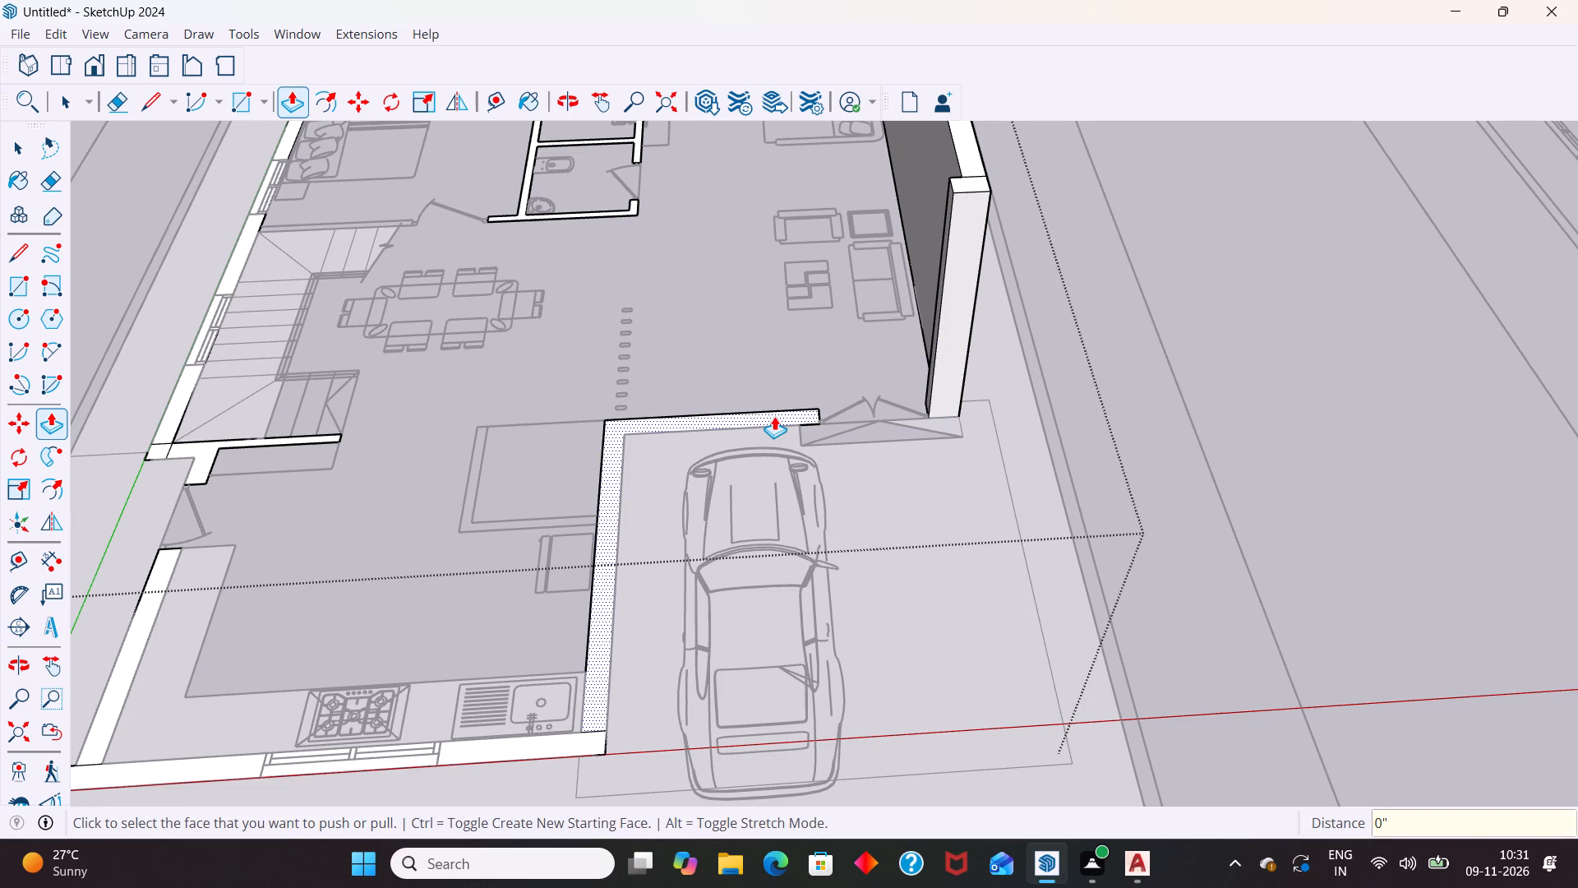
{"action": "double_click", "coordinate": [774, 416]}
{"action": "scroll", "coordinate": [930, 340], "scroll_direction": "down", "scroll_amount": 6}
{"action": "scroll", "coordinate": [685, 560], "scroll_direction": "up", "scroll_amount": 3}
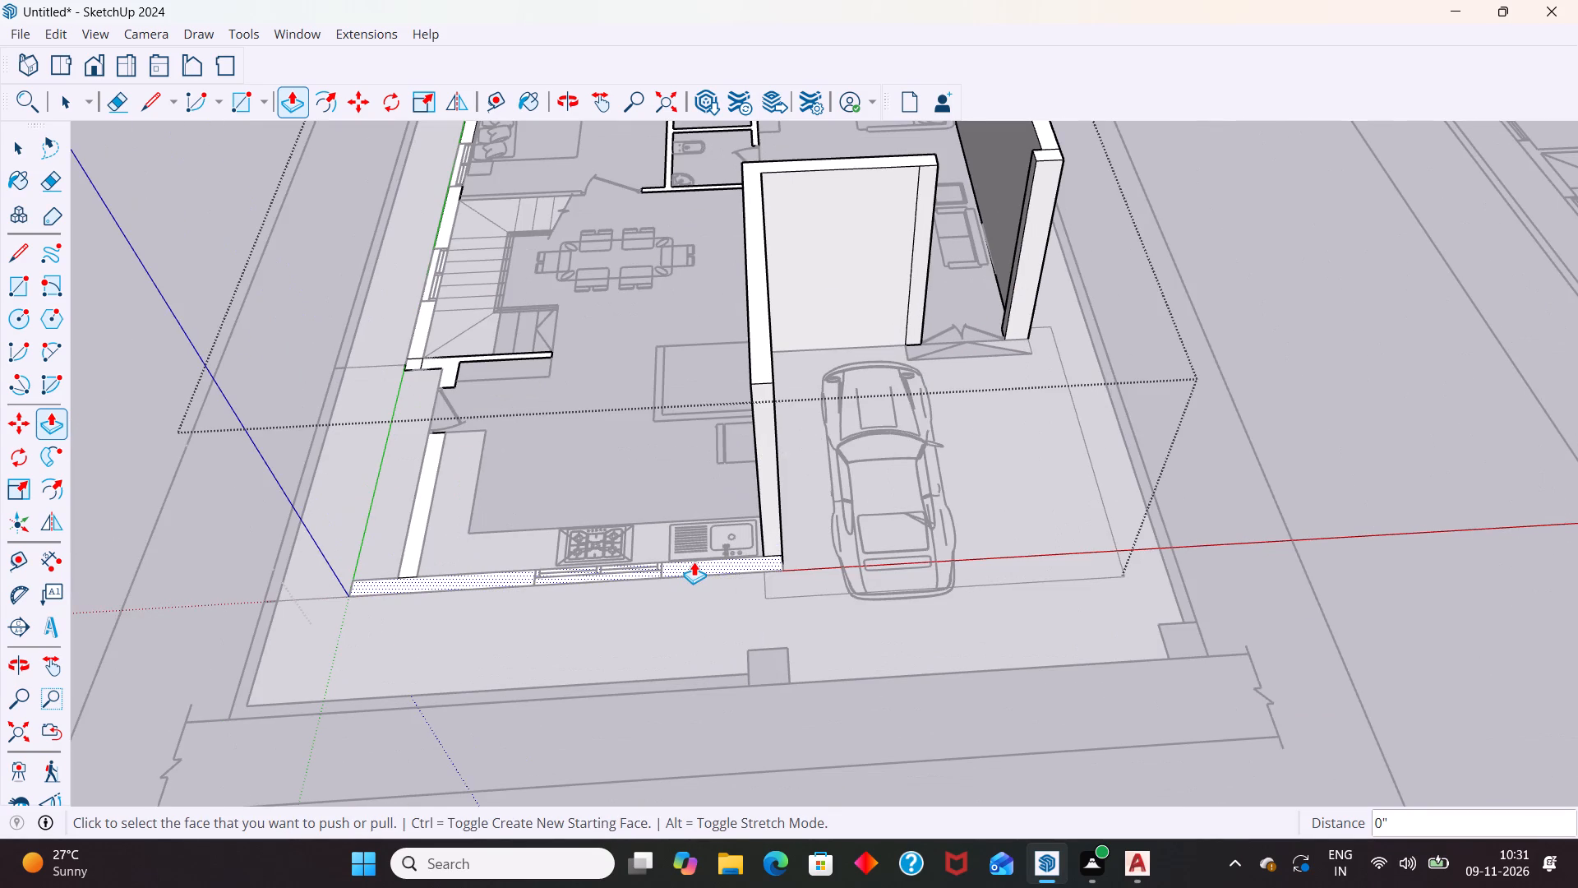
{"action": "double_click", "coordinate": [694, 562]}
Raise the kitchen side wall, the stair-side partition, its corner piece and the long stair and bedroom side wall by 10'.
{"action": "scroll", "coordinate": [870, 475], "scroll_direction": "down", "scroll_amount": 7}
{"action": "middle_click_drag", "start_coordinate": [574, 539], "coordinate": [943, 451]}
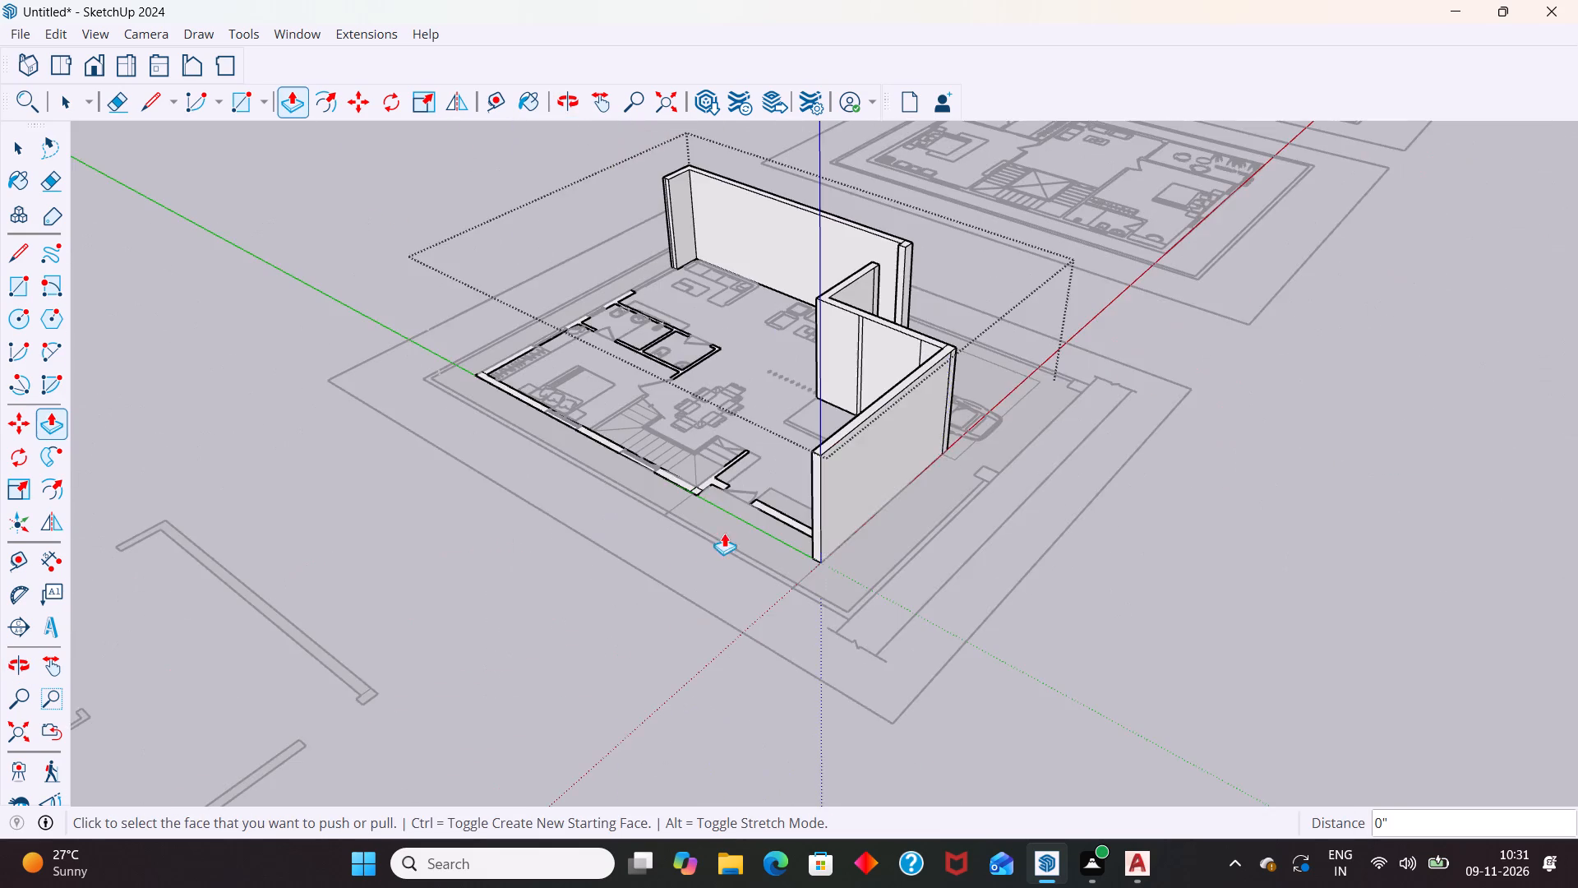
{"action": "scroll", "coordinate": [685, 539], "scroll_direction": "up", "scroll_amount": 6}
{"action": "double_click", "coordinate": [803, 487]}
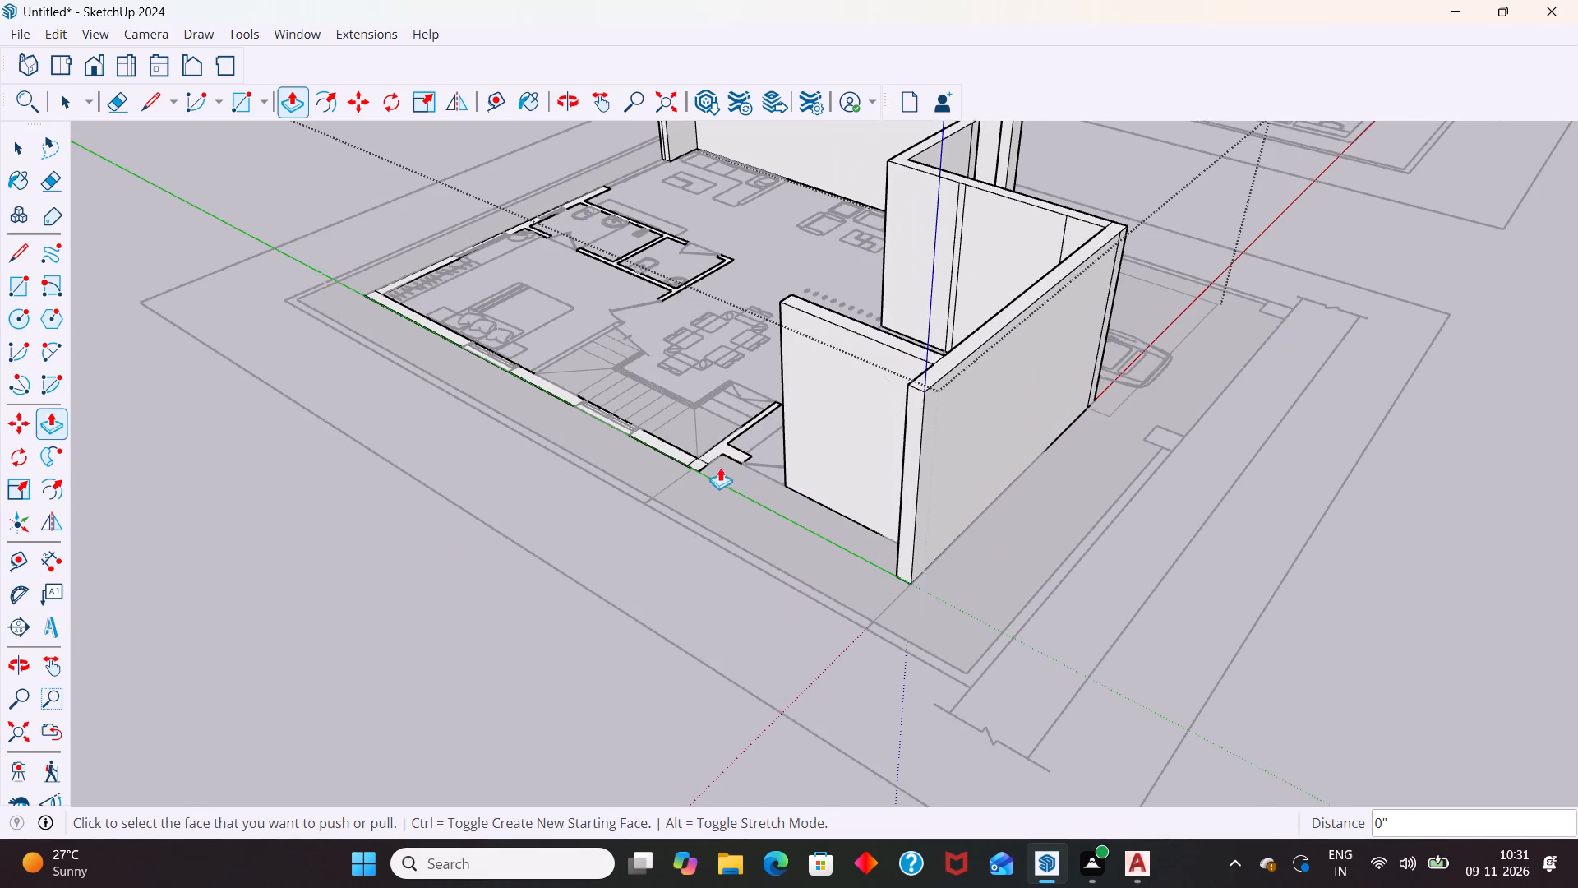
{"action": "middle_click_drag", "start_coordinate": [870, 493], "coordinate": [929, 469]}
{"action": "scroll", "coordinate": [769, 455], "scroll_direction": "up", "scroll_amount": 5}
{"action": "double_click", "coordinate": [722, 438]}
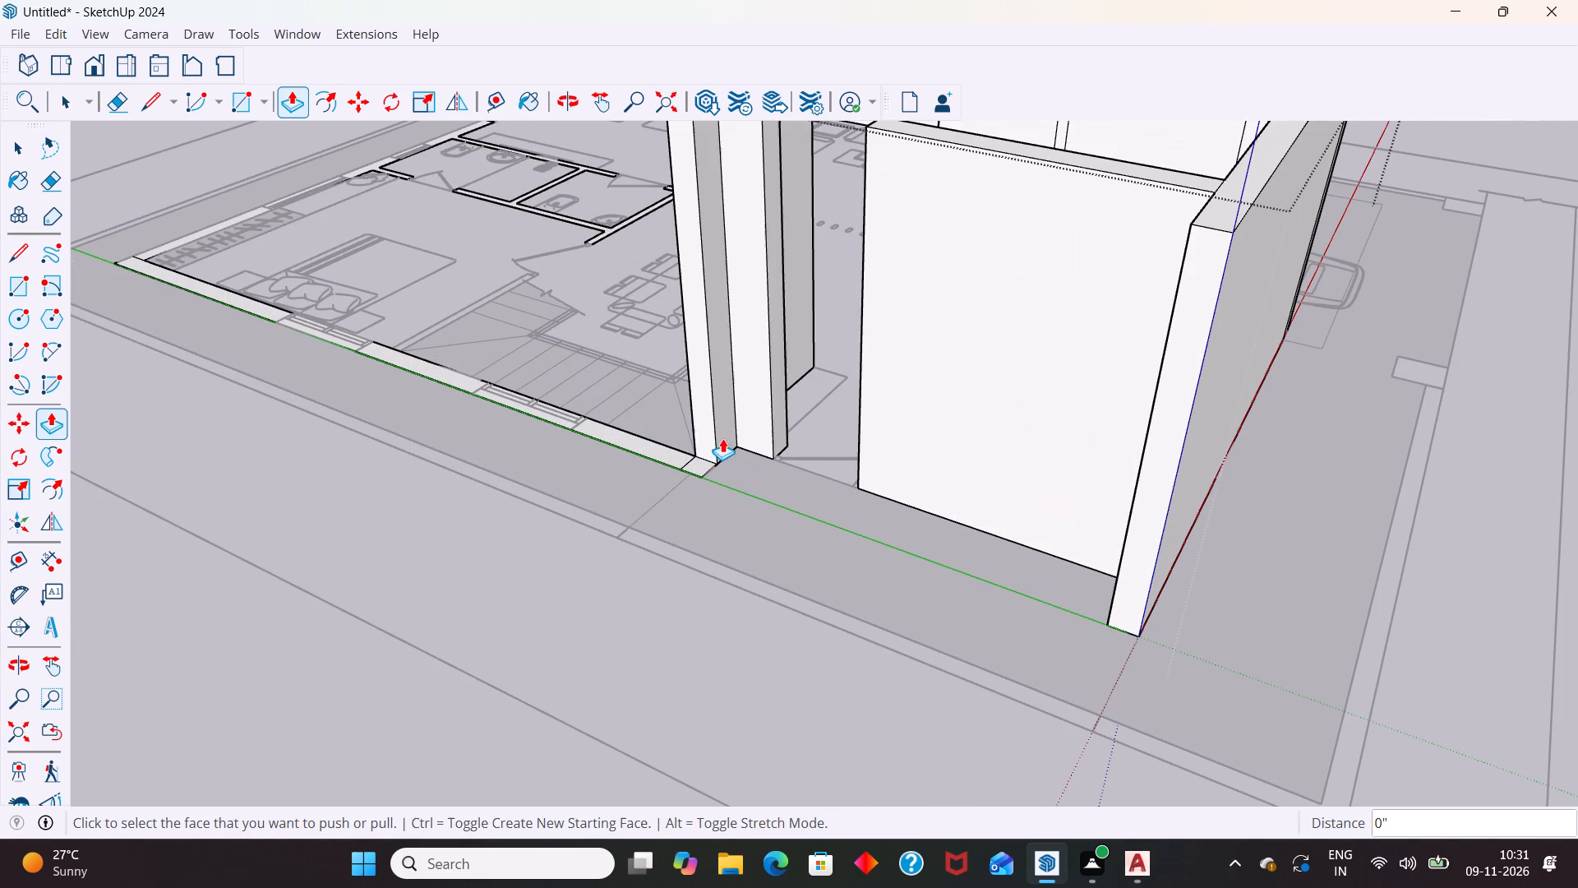
{"action": "scroll", "coordinate": [691, 461], "scroll_direction": "up", "scroll_amount": 3}
{"action": "double_click", "coordinate": [694, 460]}
{"action": "double_click", "coordinate": [632, 441]}
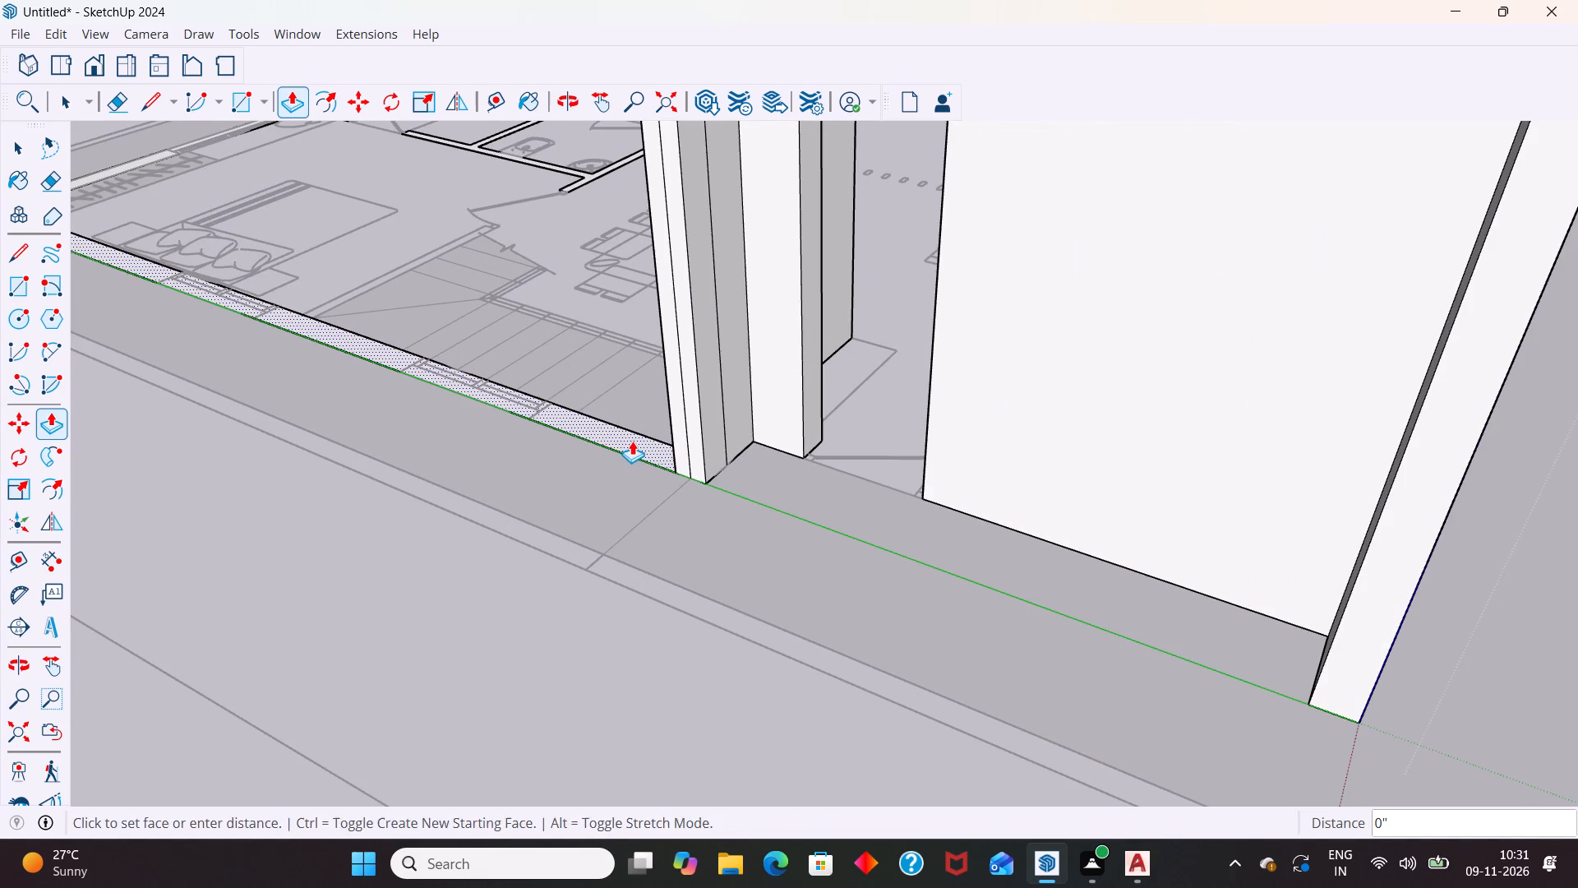
Raise the rear wall face together with its connected bathroom walls by the same 10'.
{"action": "scroll", "coordinate": [983, 414], "scroll_direction": "down", "scroll_amount": 15}
{"action": "middle_click_drag", "start_coordinate": [833, 497], "coordinate": [1193, 460]}
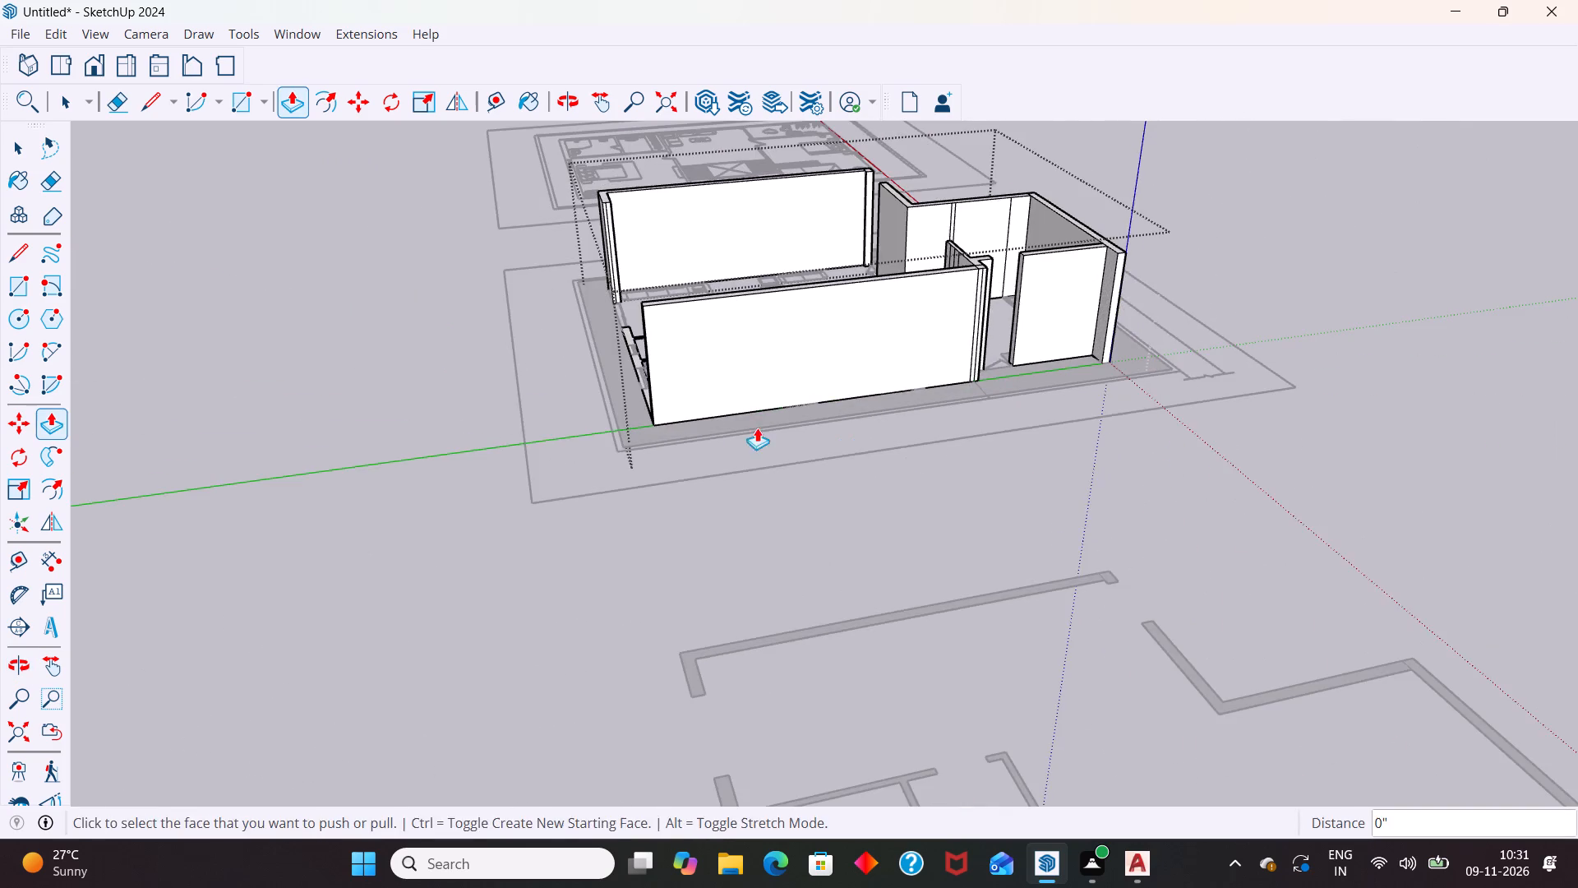
{"action": "middle_click_drag", "start_coordinate": [710, 427], "coordinate": [1084, 420]}
{"action": "scroll", "coordinate": [791, 413], "scroll_direction": "up", "scroll_amount": 10}
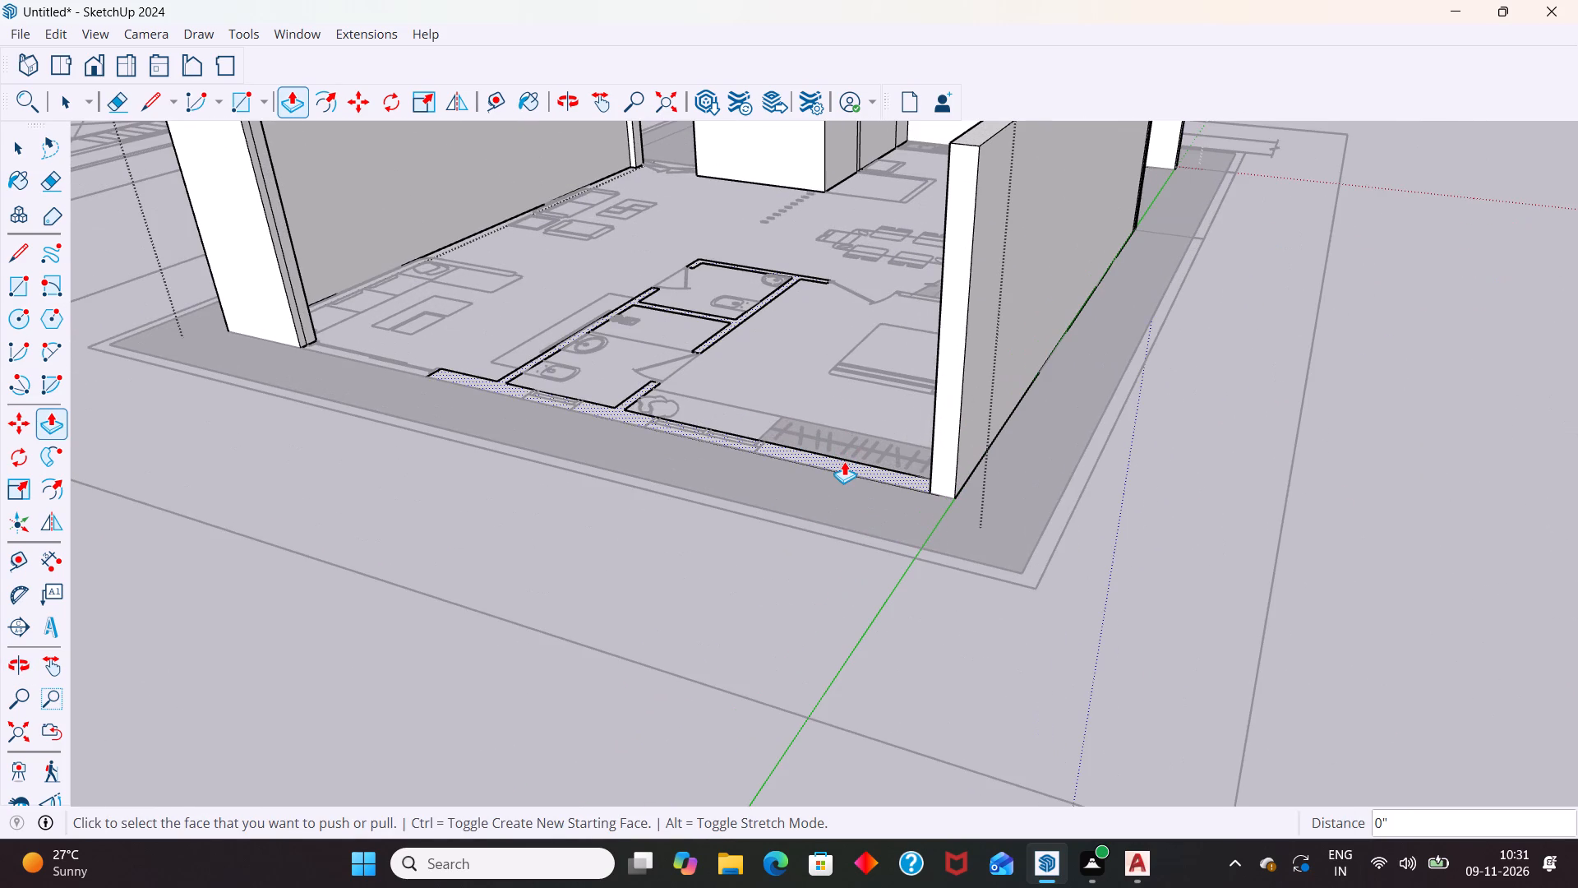
{"action": "double_click", "coordinate": [843, 461]}
Examine the raised ground-floor walls around the bathrooms, rear wall and corners from several angles and from above.
{"action": "middle_click_drag", "start_coordinate": [713, 497], "coordinate": [1094, 466]}
{"action": "middle_click_drag", "start_coordinate": [596, 461], "coordinate": [766, 504]}
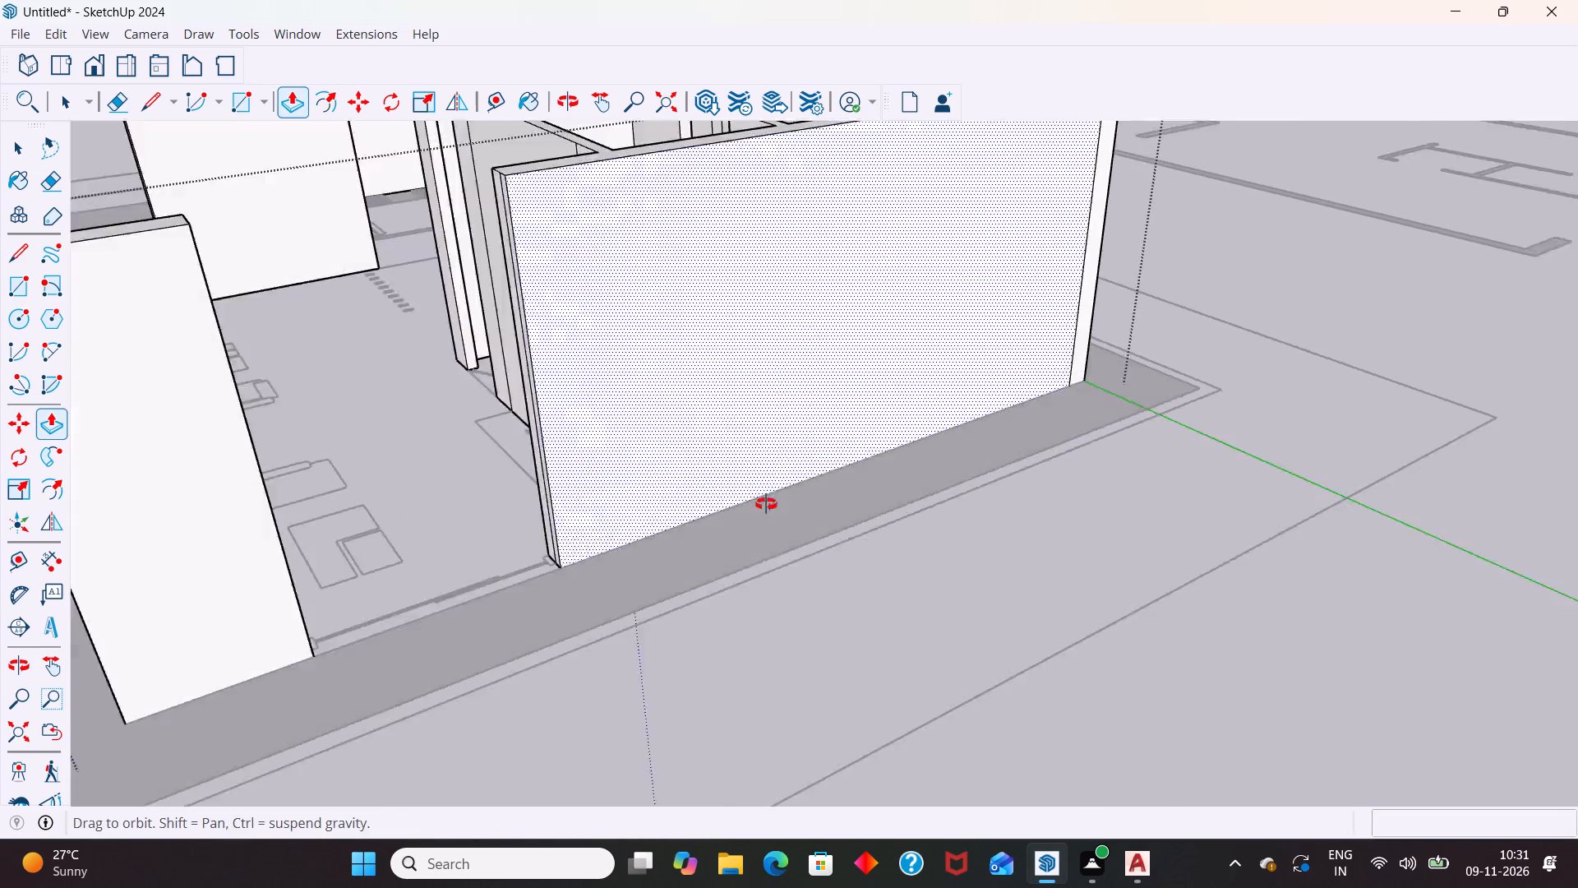
{"action": "middle_click_drag", "start_coordinate": [766, 504], "coordinate": [906, 480]}
{"action": "middle_click_drag", "start_coordinate": [756, 480], "coordinate": [631, 710]}
{"action": "middle_click_drag", "start_coordinate": [717, 456], "coordinate": [704, 489]}
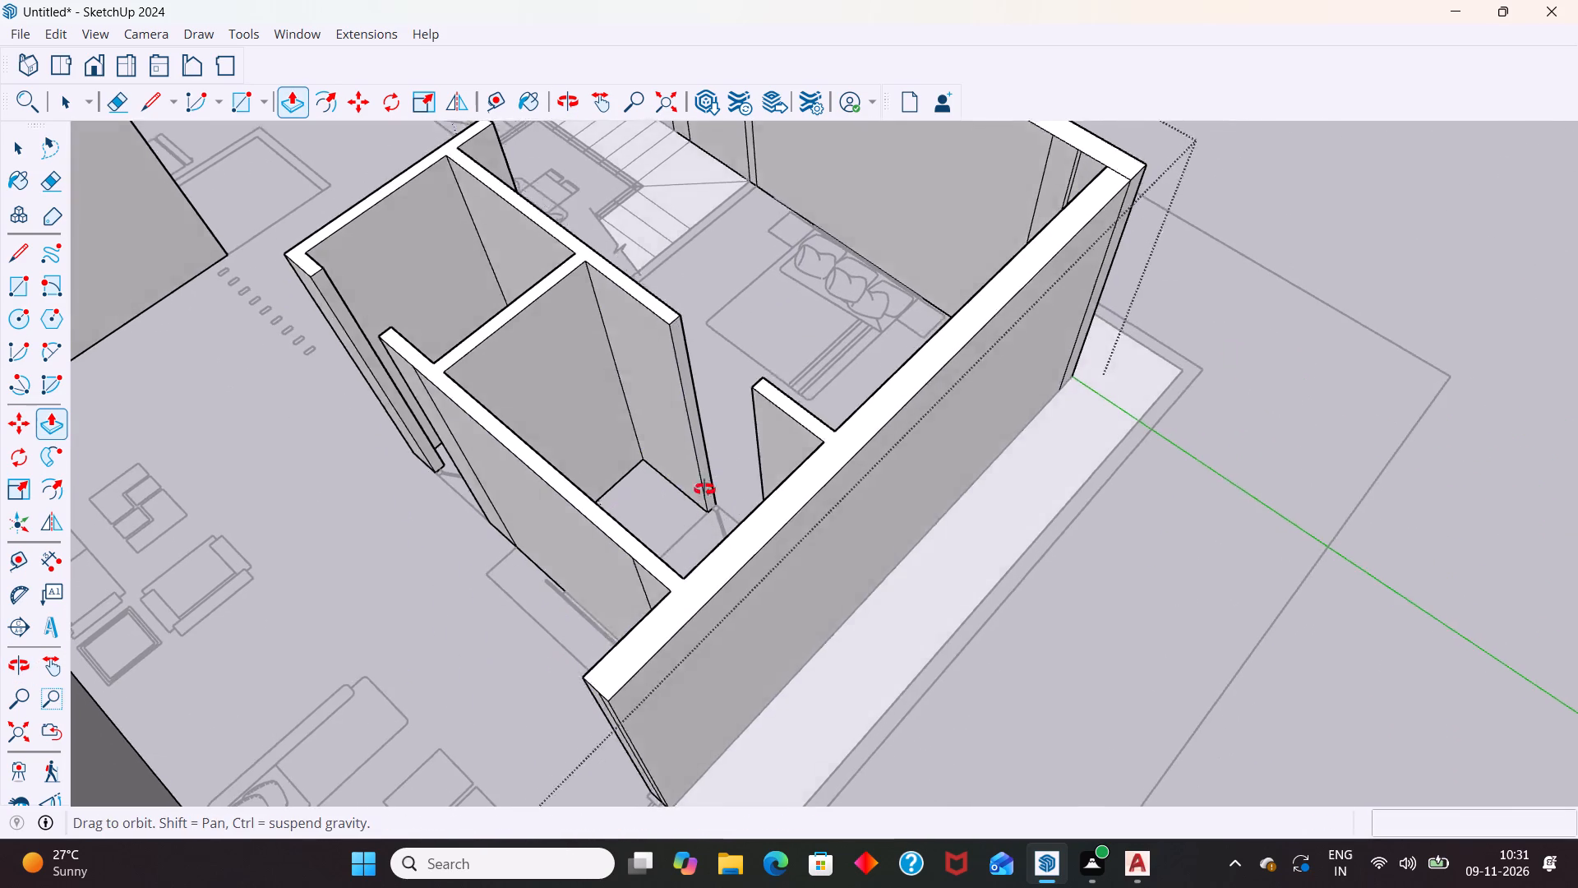
{"action": "middle_click_drag", "start_coordinate": [704, 489], "coordinate": [350, 582]}
{"action": "scroll", "coordinate": [425, 449], "scroll_direction": "down", "scroll_amount": 7}
{"action": "middle_click_drag", "start_coordinate": [969, 532], "coordinate": [750, 594]}
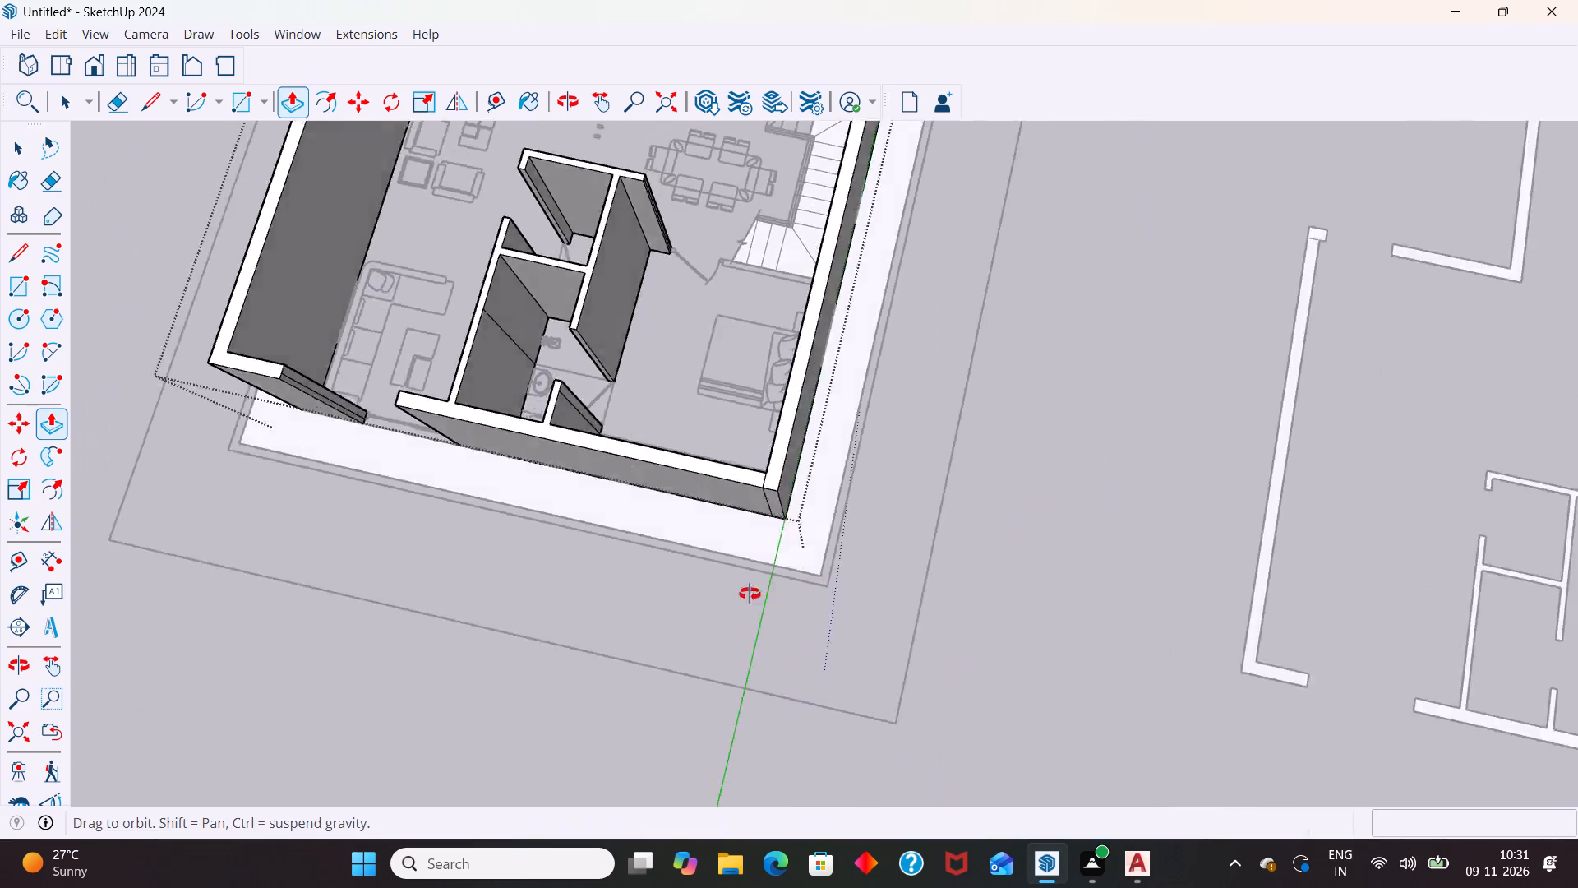
Finish editing the ground-floor wall group and return to the main model with nothing selected.
{"action": "middle_click_drag", "start_coordinate": [750, 594], "coordinate": [404, 614]}
{"action": "scroll", "coordinate": [362, 608], "scroll_direction": "down", "scroll_amount": 1}
{"action": "scroll", "coordinate": [199, 560], "scroll_direction": "down", "scroll_amount": 12}
{"action": "middle_click_drag", "start_coordinate": [669, 582], "coordinate": [532, 528]}
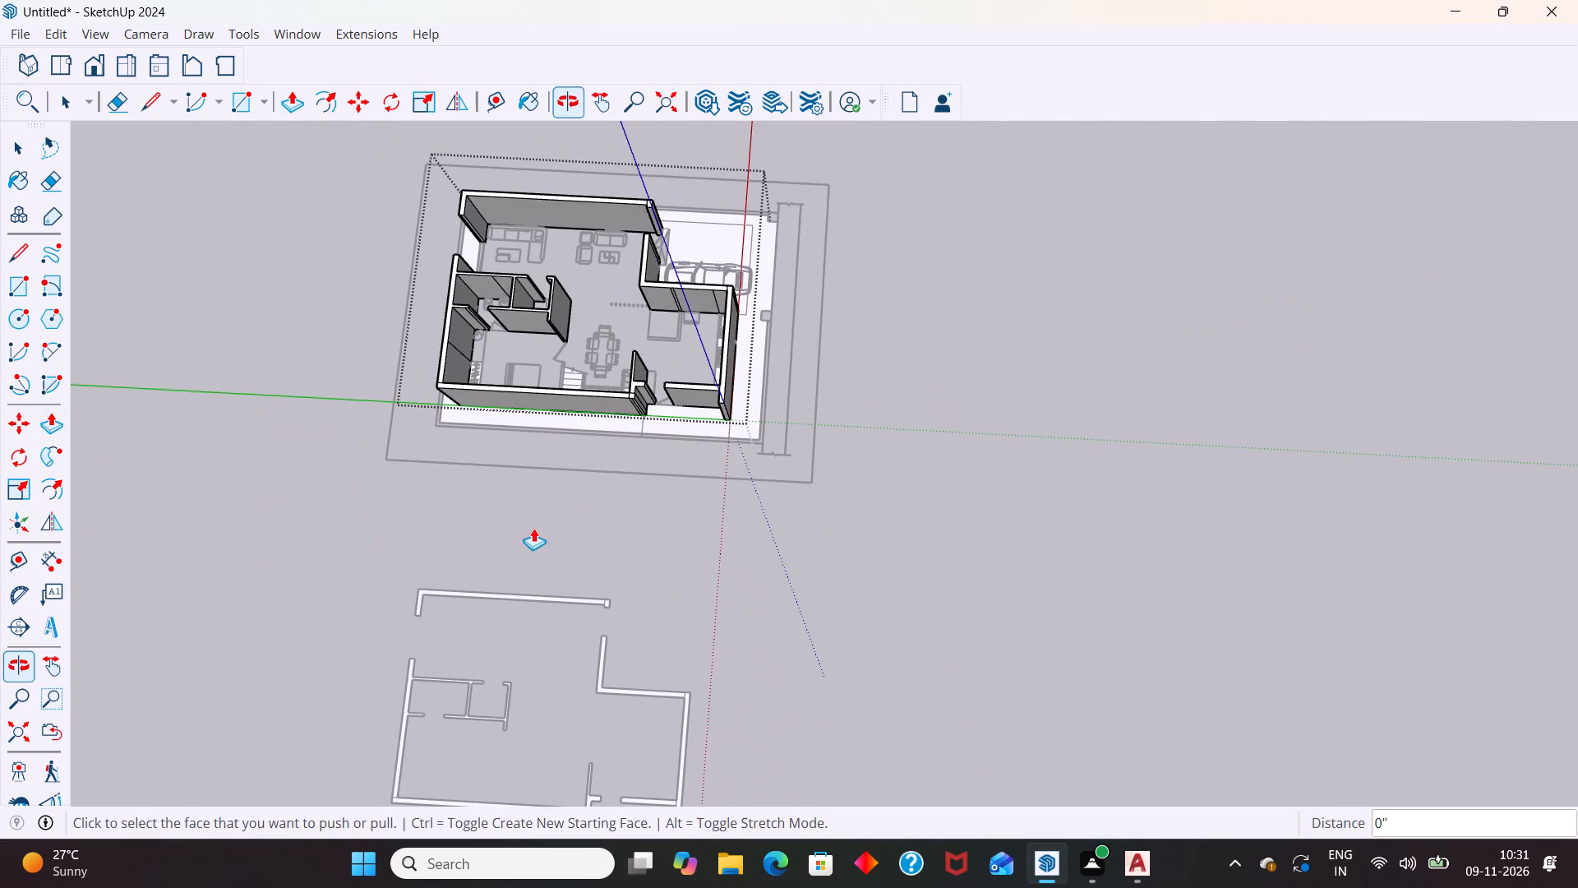
{"action": "key", "text": "space"}
{"action": "left_click", "coordinate": [757, 527]}
Examine the raised ground-floor walls, front side, car porch and entrance from several angles, alongside the wall outline and upper-floor plans.
{"action": "middle_click_drag", "start_coordinate": [845, 641], "coordinate": [591, 648]}
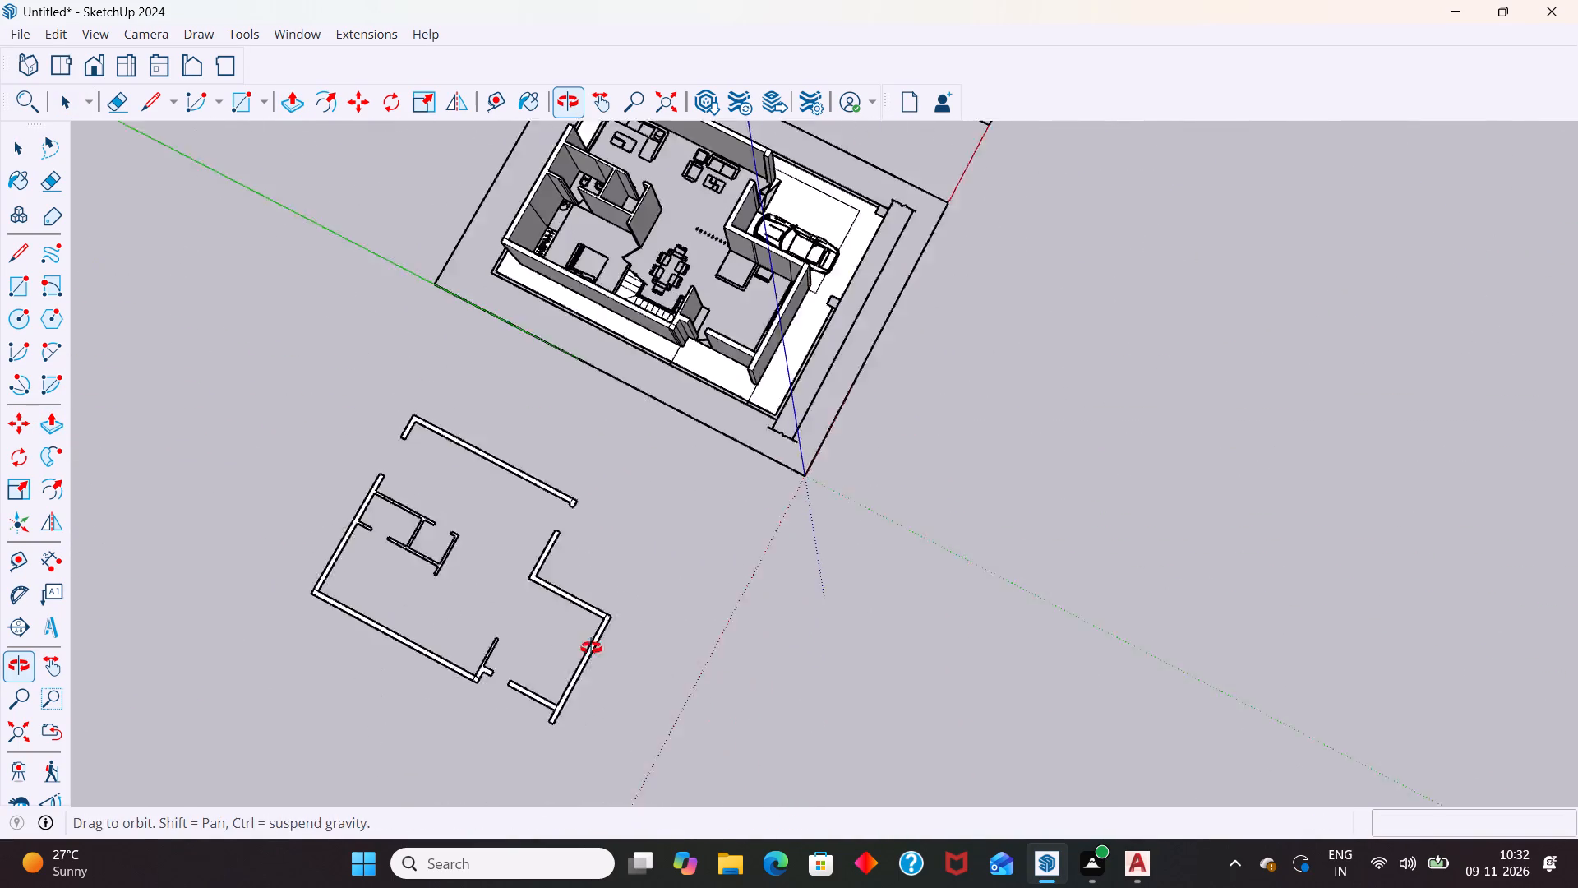
{"action": "middle_click_drag", "start_coordinate": [591, 648], "coordinate": [546, 605]}
{"action": "scroll", "coordinate": [542, 636], "scroll_direction": "down", "scroll_amount": 5}
{"action": "middle_click_drag", "start_coordinate": [788, 747], "coordinate": [435, 687]}
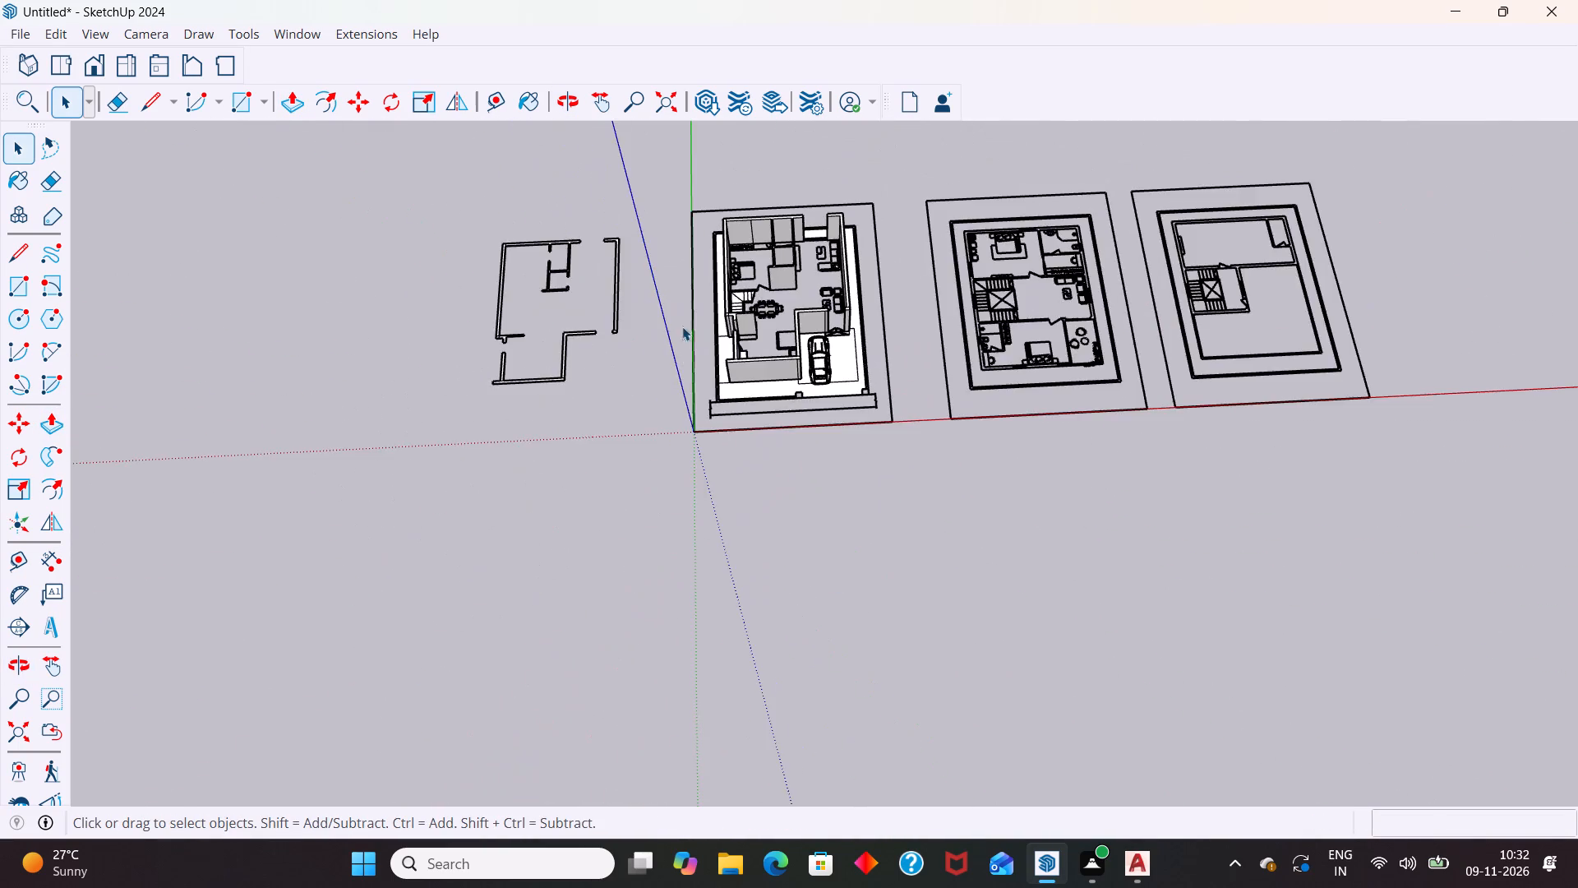
{"action": "scroll", "coordinate": [887, 200], "scroll_direction": "up", "scroll_amount": 7}
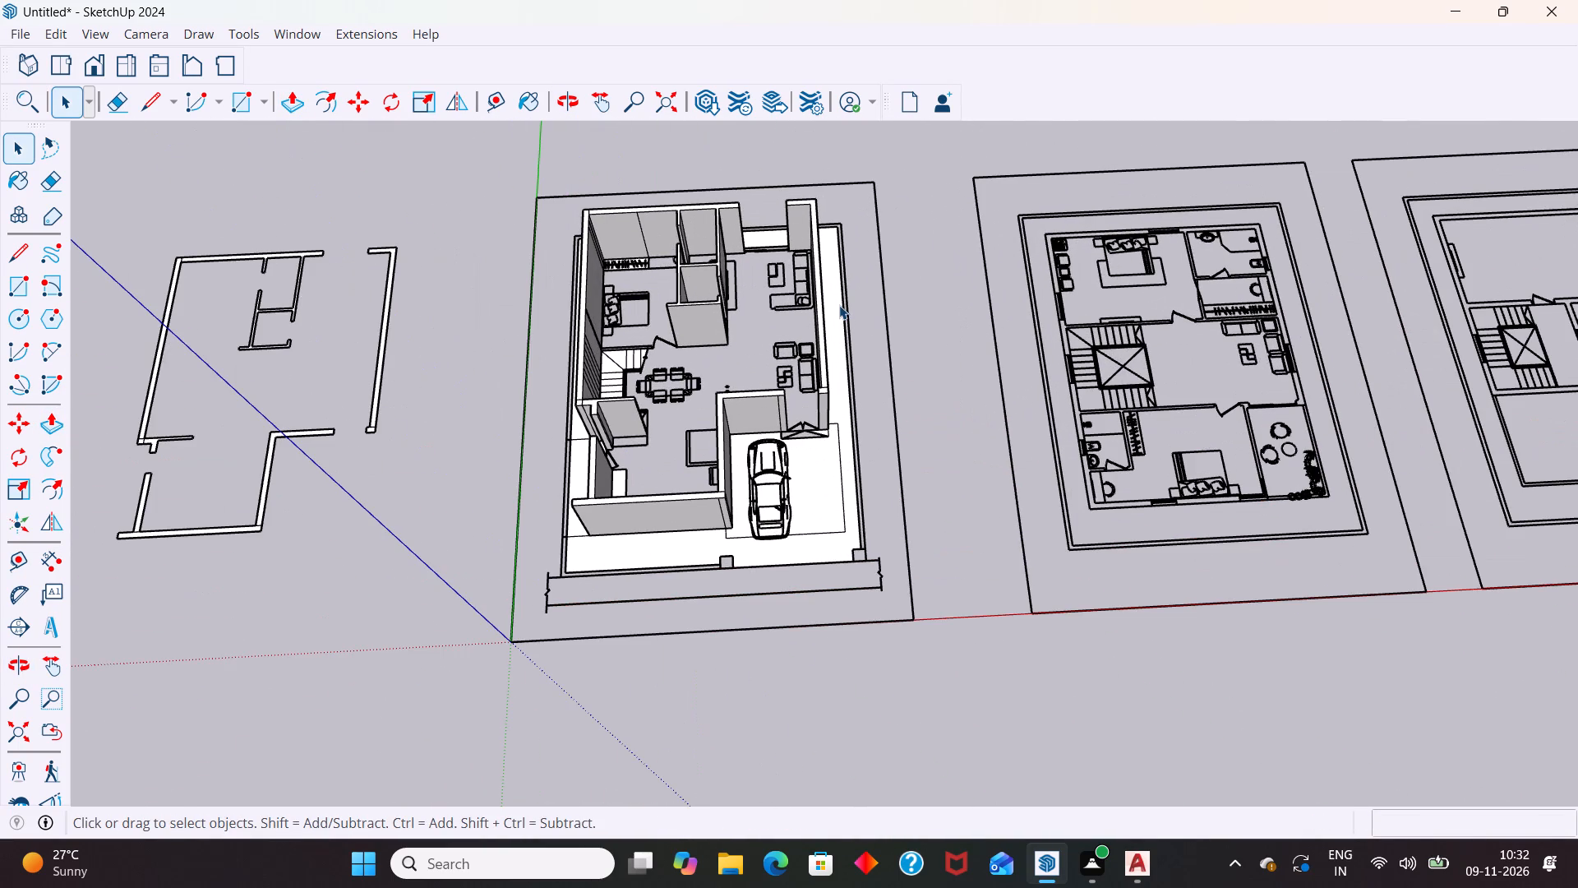
{"action": "middle_click_drag", "start_coordinate": [724, 395], "coordinate": [784, 266]}
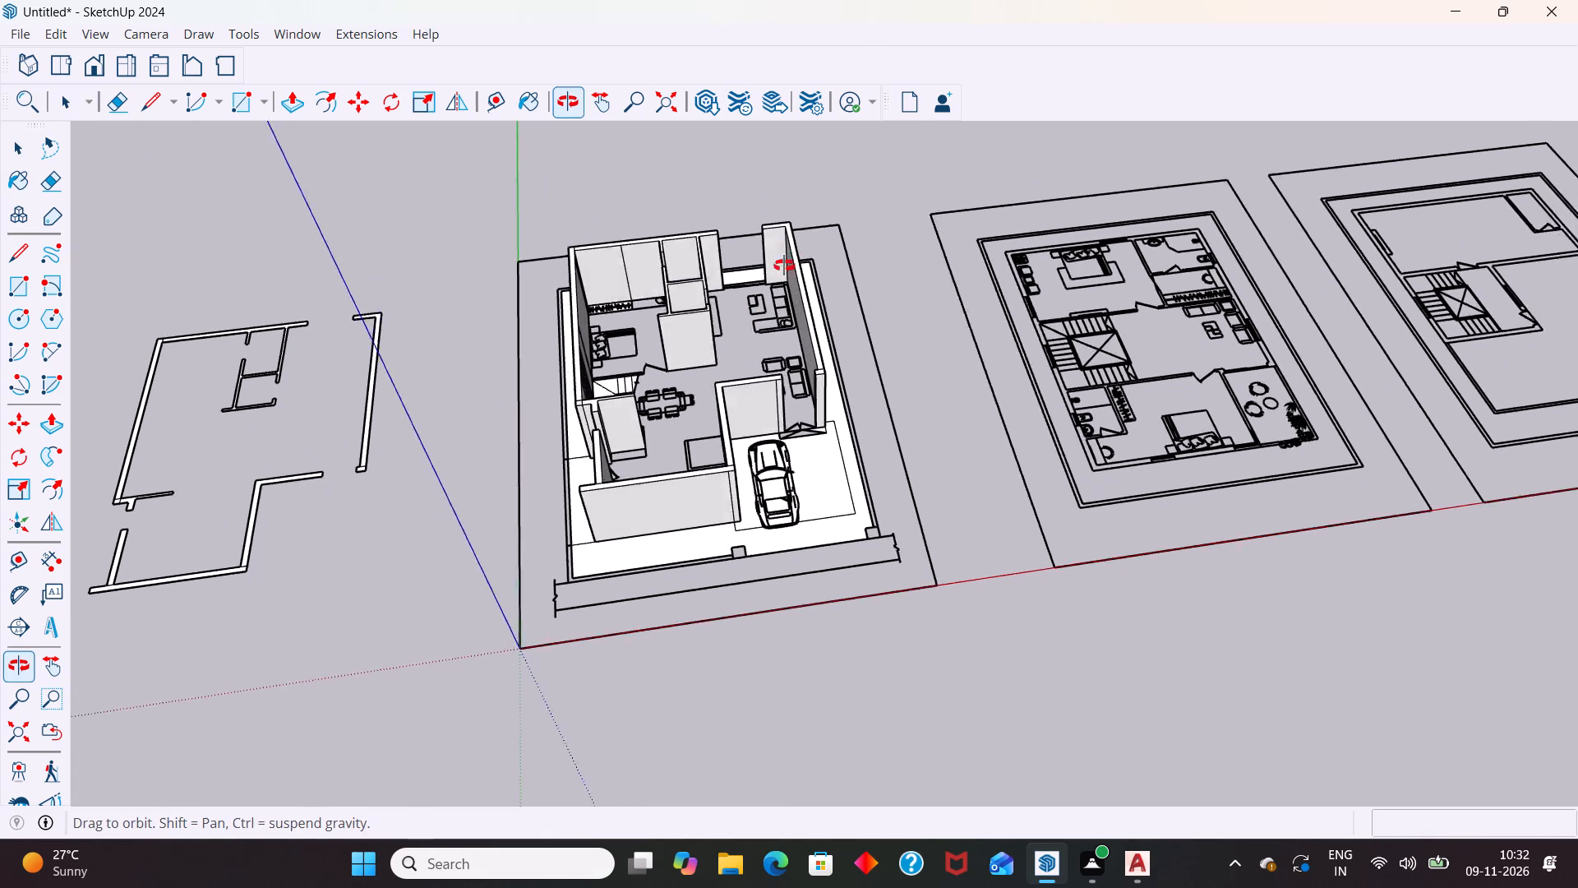
{"action": "middle_click_drag", "start_coordinate": [784, 266], "coordinate": [800, 233]}
{"action": "middle_click_drag", "start_coordinate": [848, 500], "coordinate": [712, 346]}
{"action": "scroll", "coordinate": [740, 317], "scroll_direction": "up", "scroll_amount": 4}
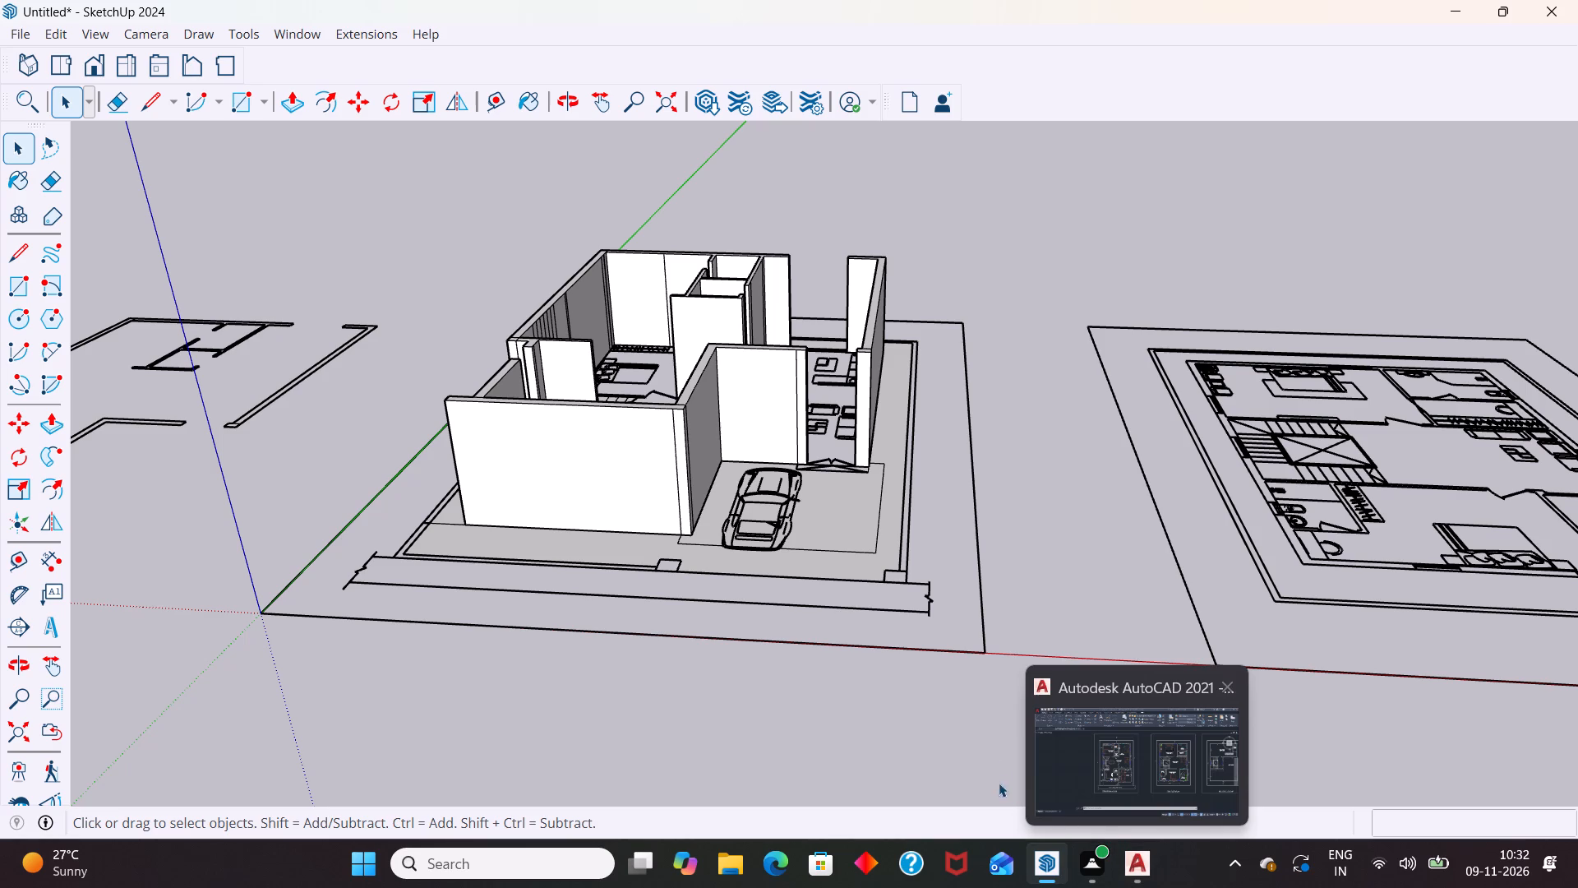
{"action": "middle_click_drag", "start_coordinate": [744, 542], "coordinate": [694, 597]}
{"action": "scroll", "coordinate": [727, 498], "scroll_direction": "up", "scroll_amount": 8}
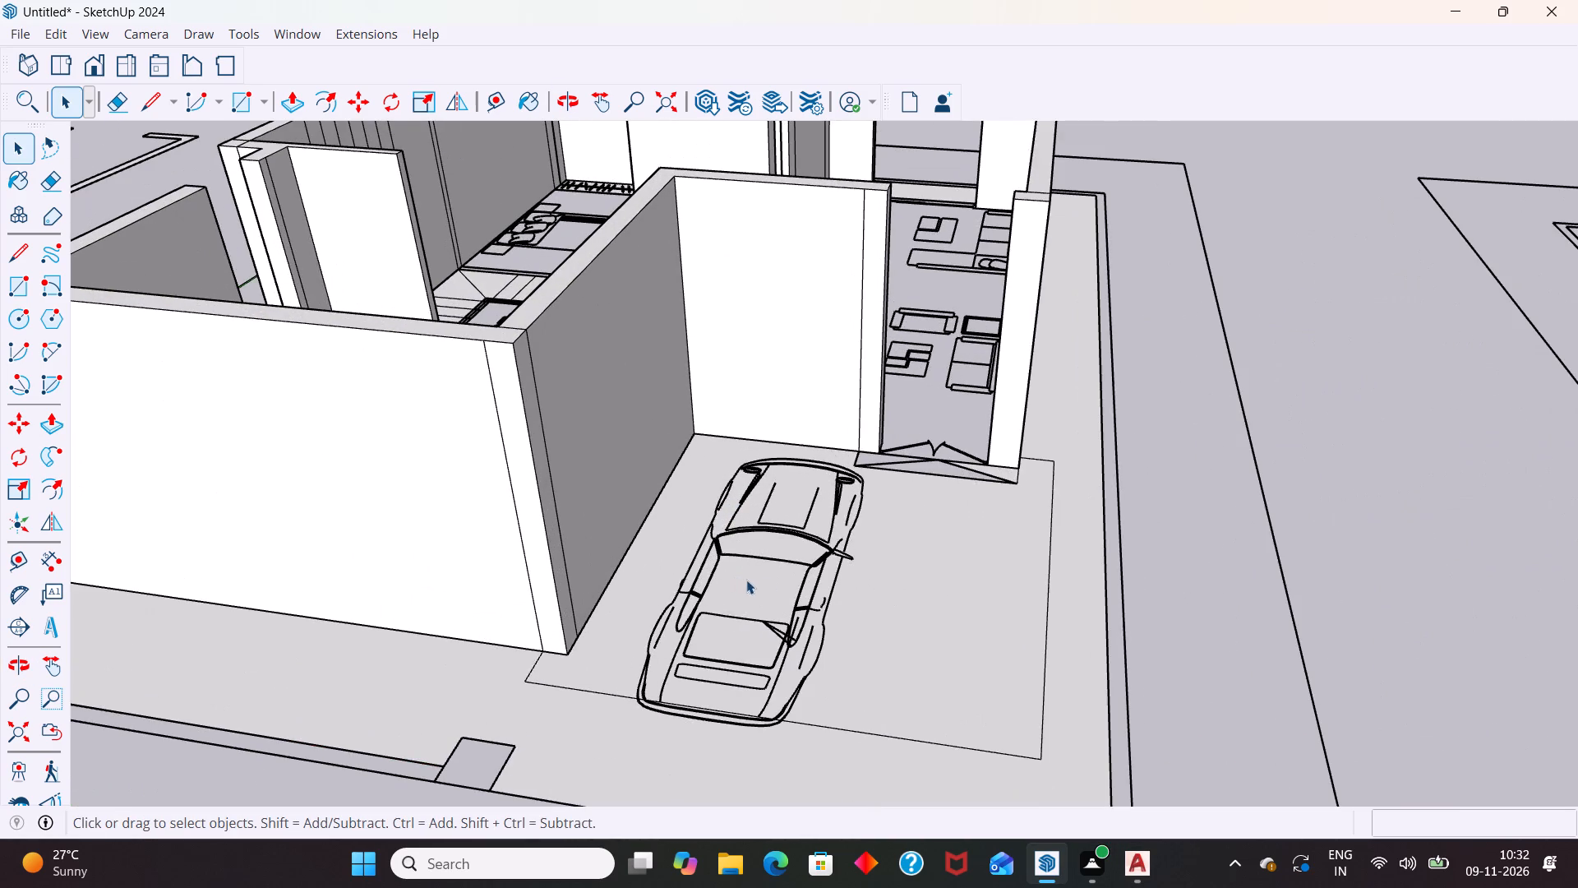
{"action": "middle_click_drag", "start_coordinate": [848, 581], "coordinate": [959, 533]}
{"action": "scroll", "coordinate": [876, 508], "scroll_direction": "down", "scroll_amount": 6}
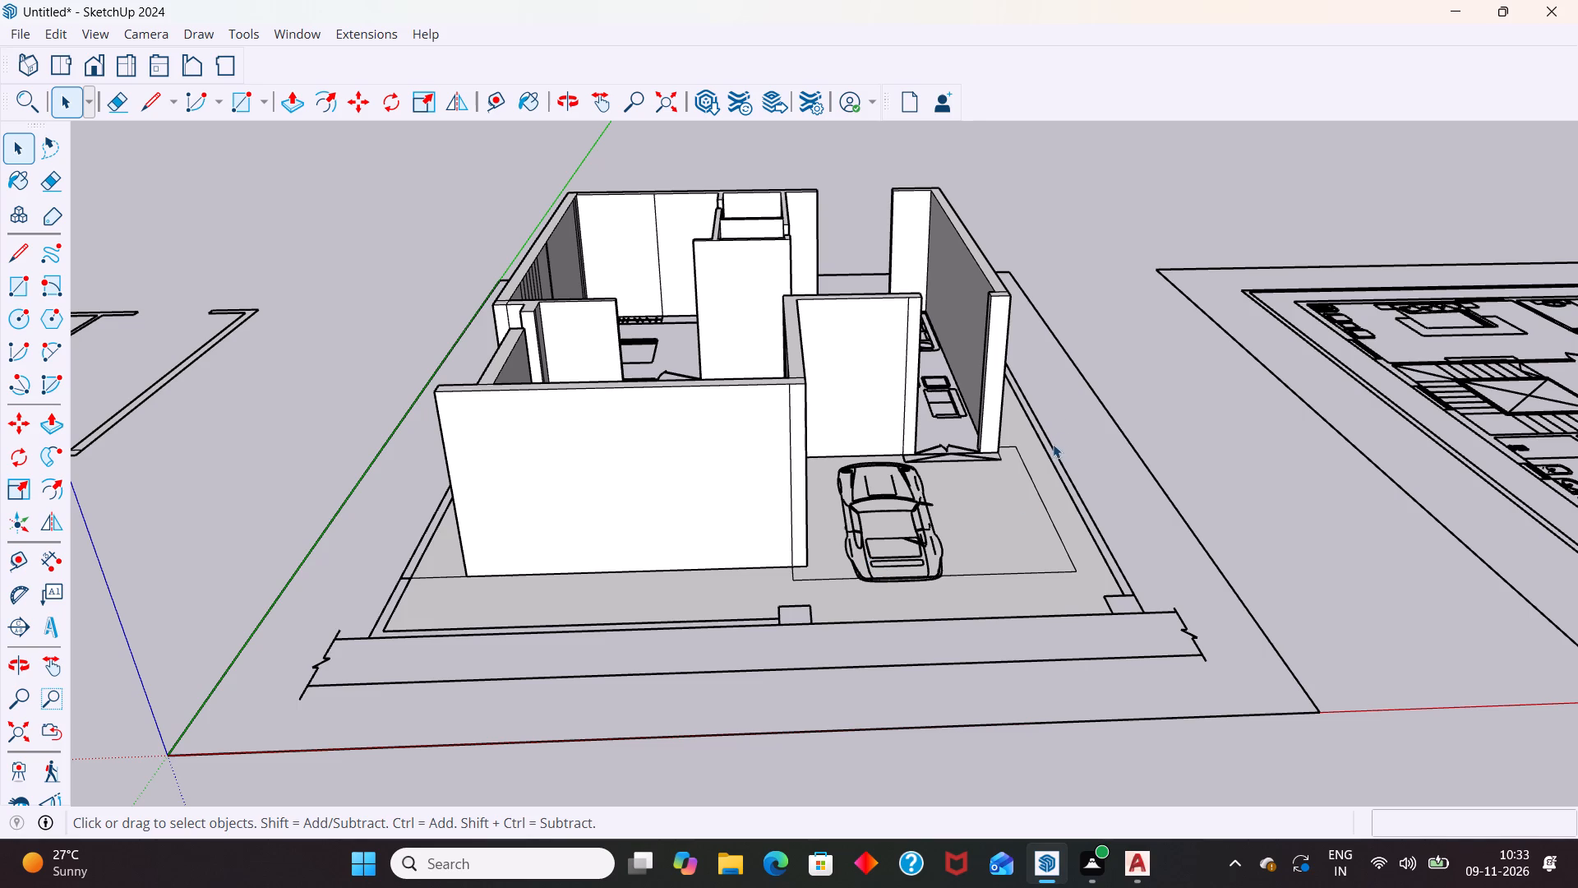
{"action": "middle_click_drag", "start_coordinate": [1035, 467], "coordinate": [966, 496]}
{"action": "middle_click_drag", "start_coordinate": [601, 414], "coordinate": [617, 502]}
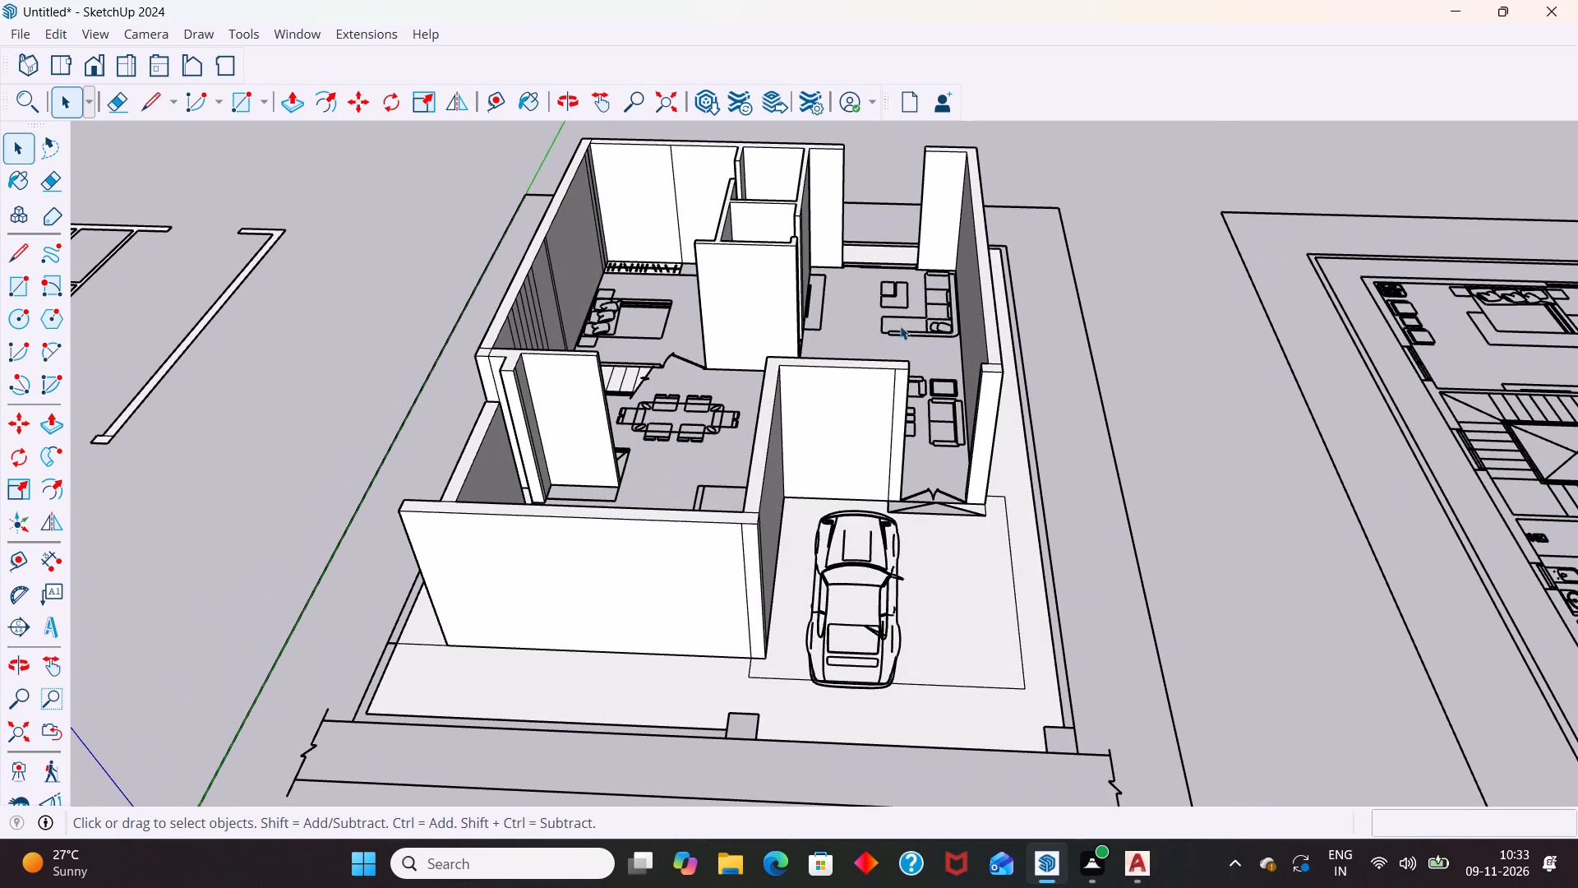
{"action": "scroll", "coordinate": [1059, 349], "scroll_direction": "down", "scroll_amount": 3}
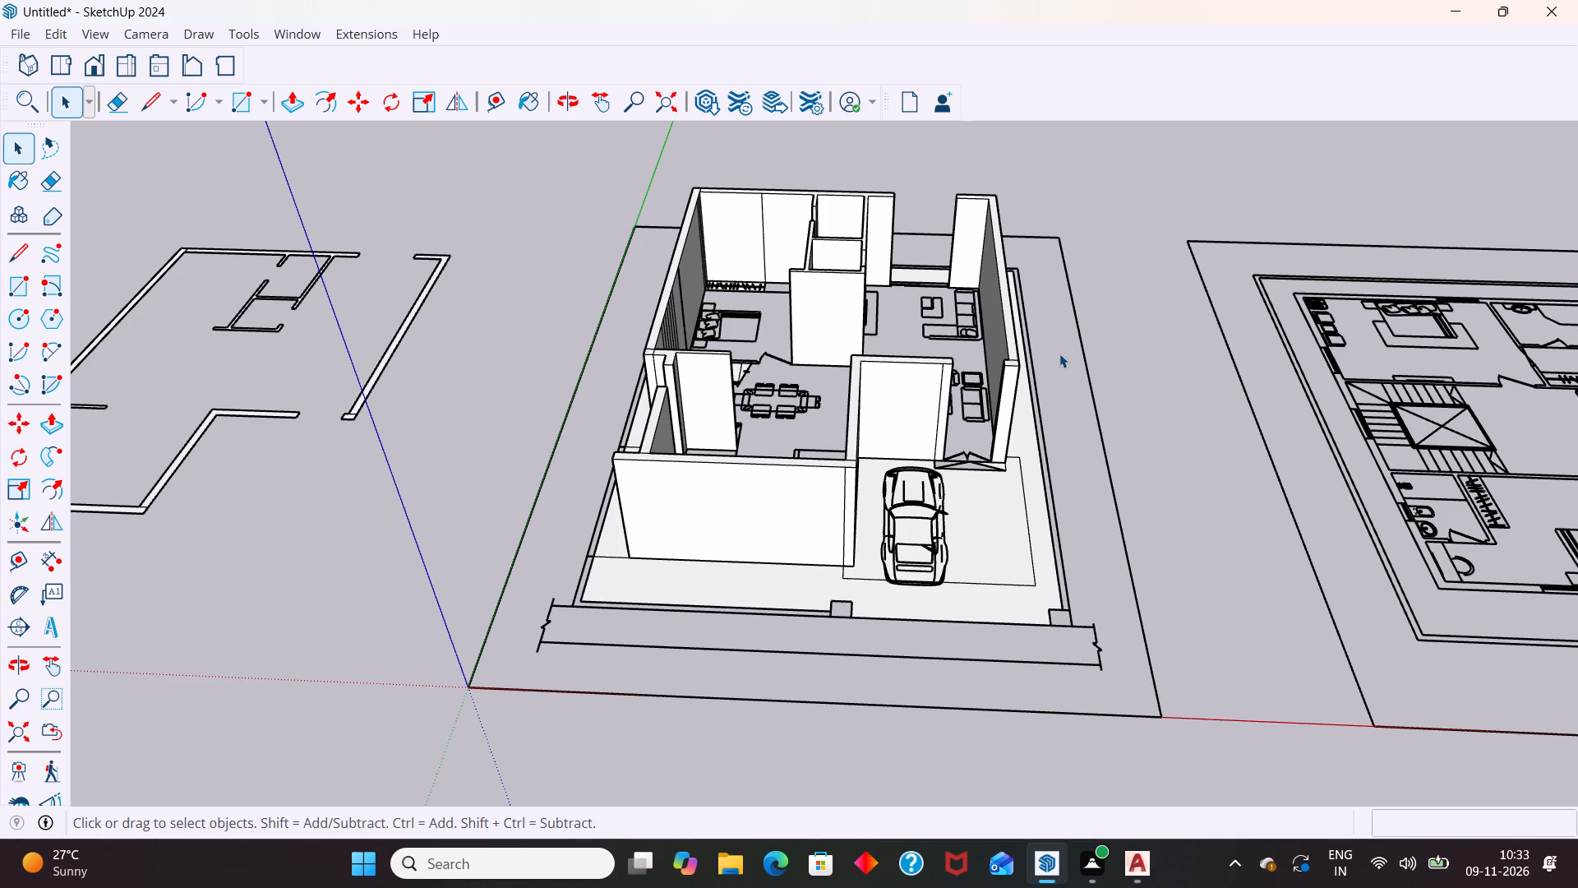
{"action": "middle_click_drag", "start_coordinate": [1124, 428], "coordinate": [1071, 437]}
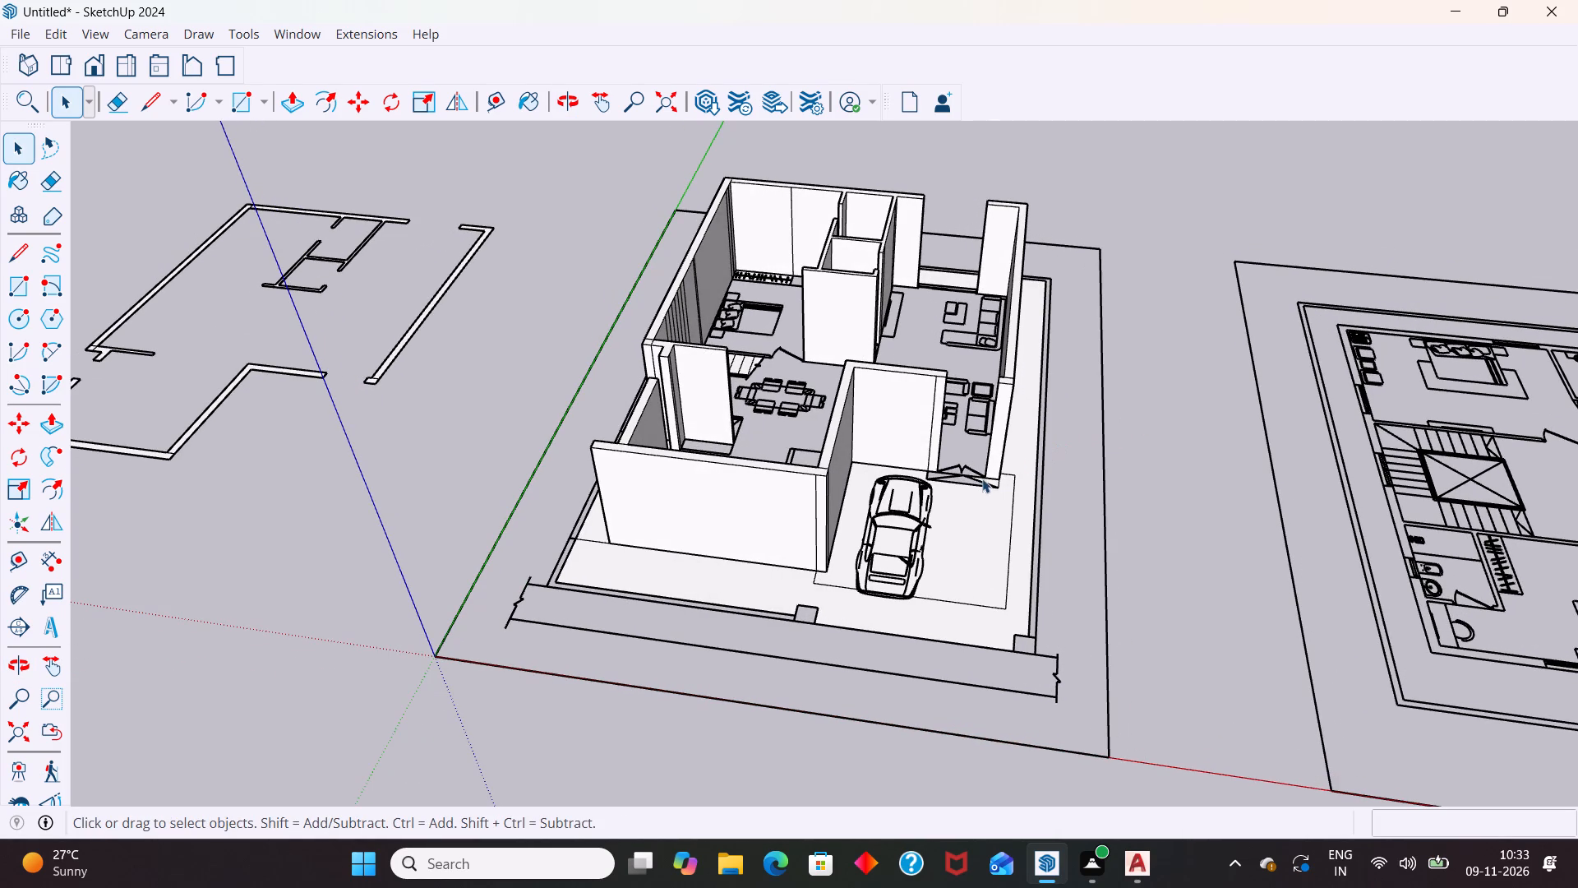
{"action": "scroll", "coordinate": [979, 473], "scroll_direction": "up", "scroll_amount": 3}
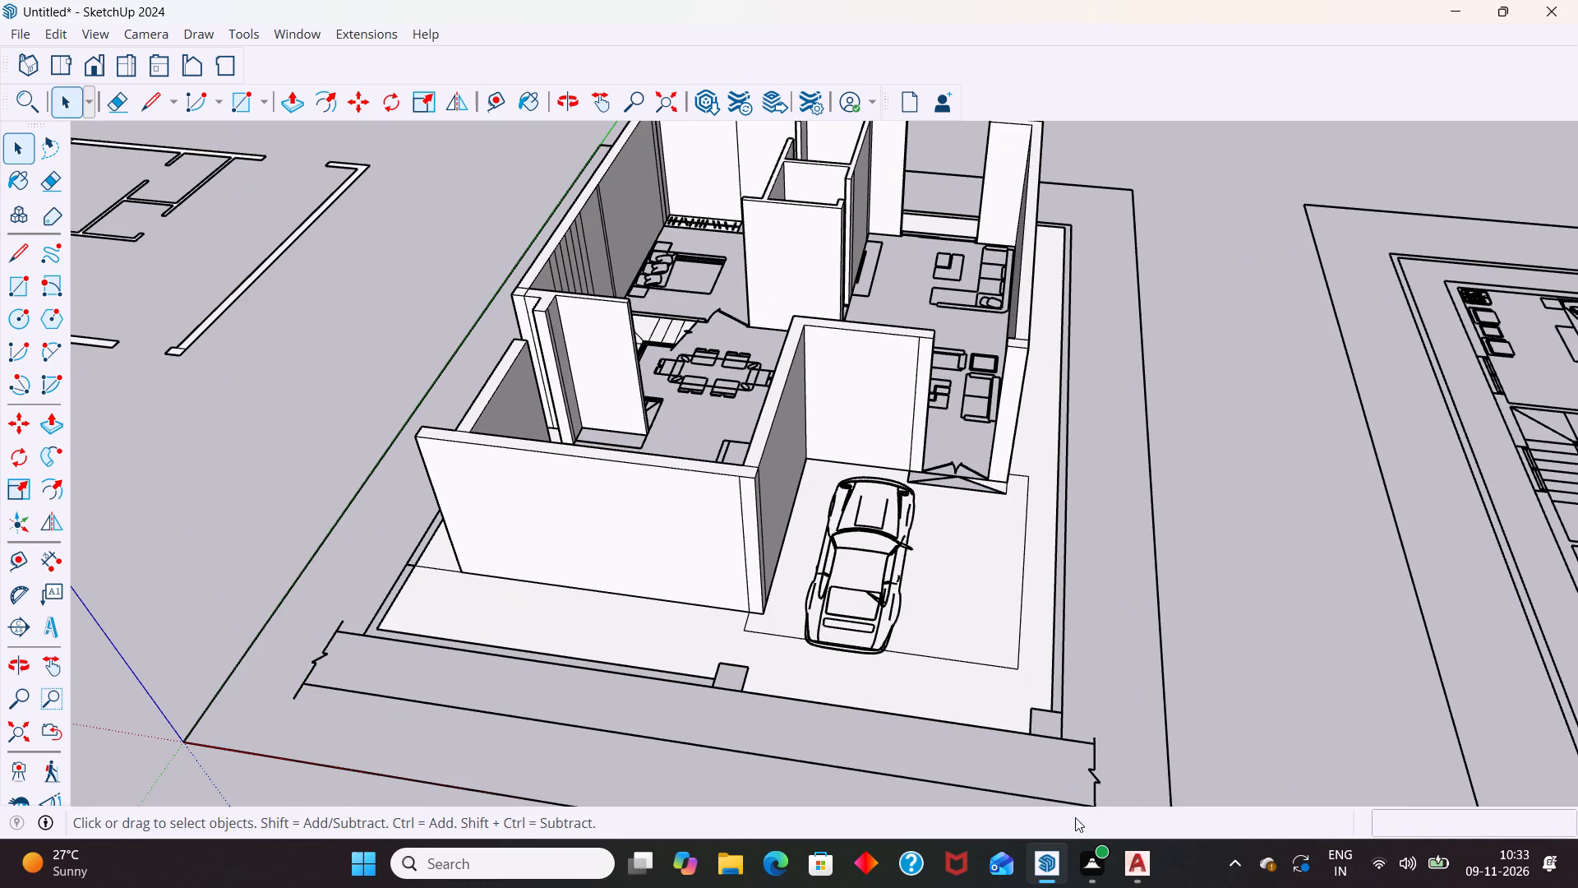
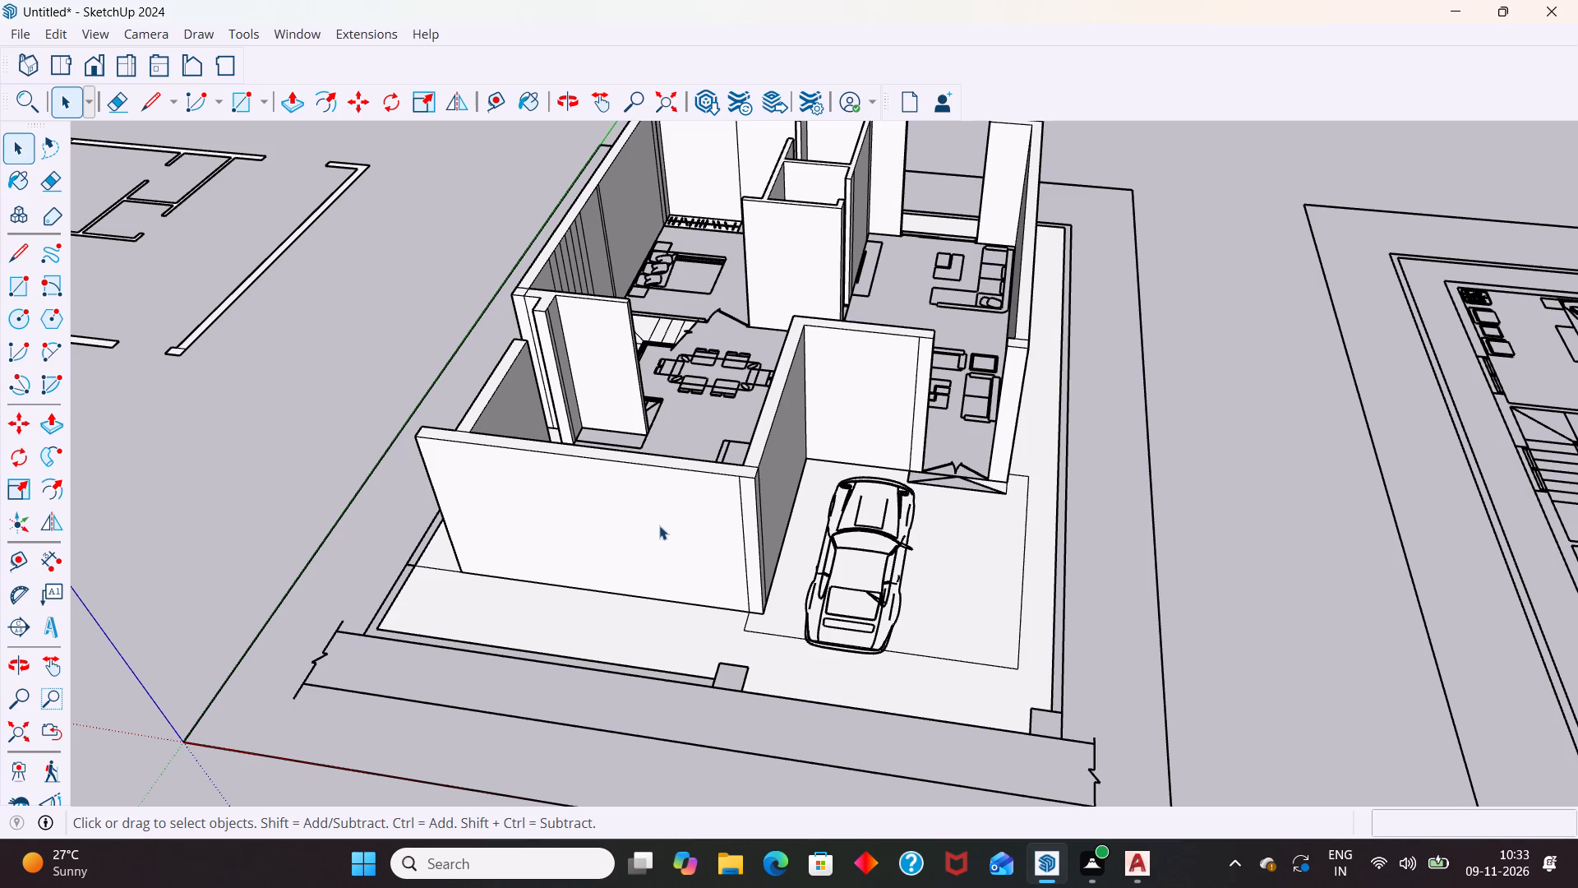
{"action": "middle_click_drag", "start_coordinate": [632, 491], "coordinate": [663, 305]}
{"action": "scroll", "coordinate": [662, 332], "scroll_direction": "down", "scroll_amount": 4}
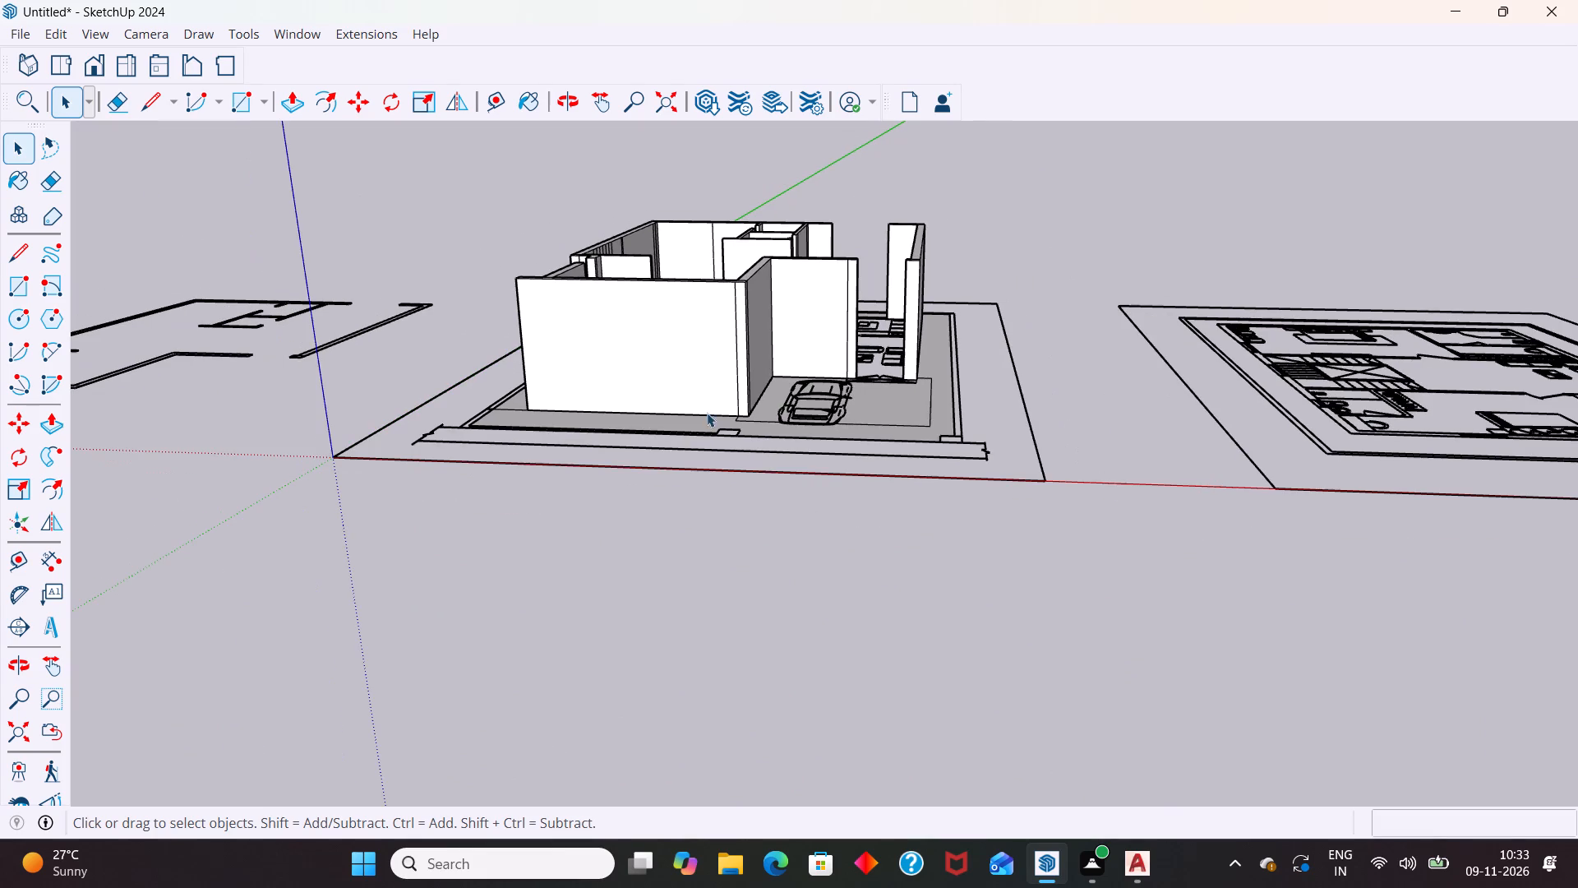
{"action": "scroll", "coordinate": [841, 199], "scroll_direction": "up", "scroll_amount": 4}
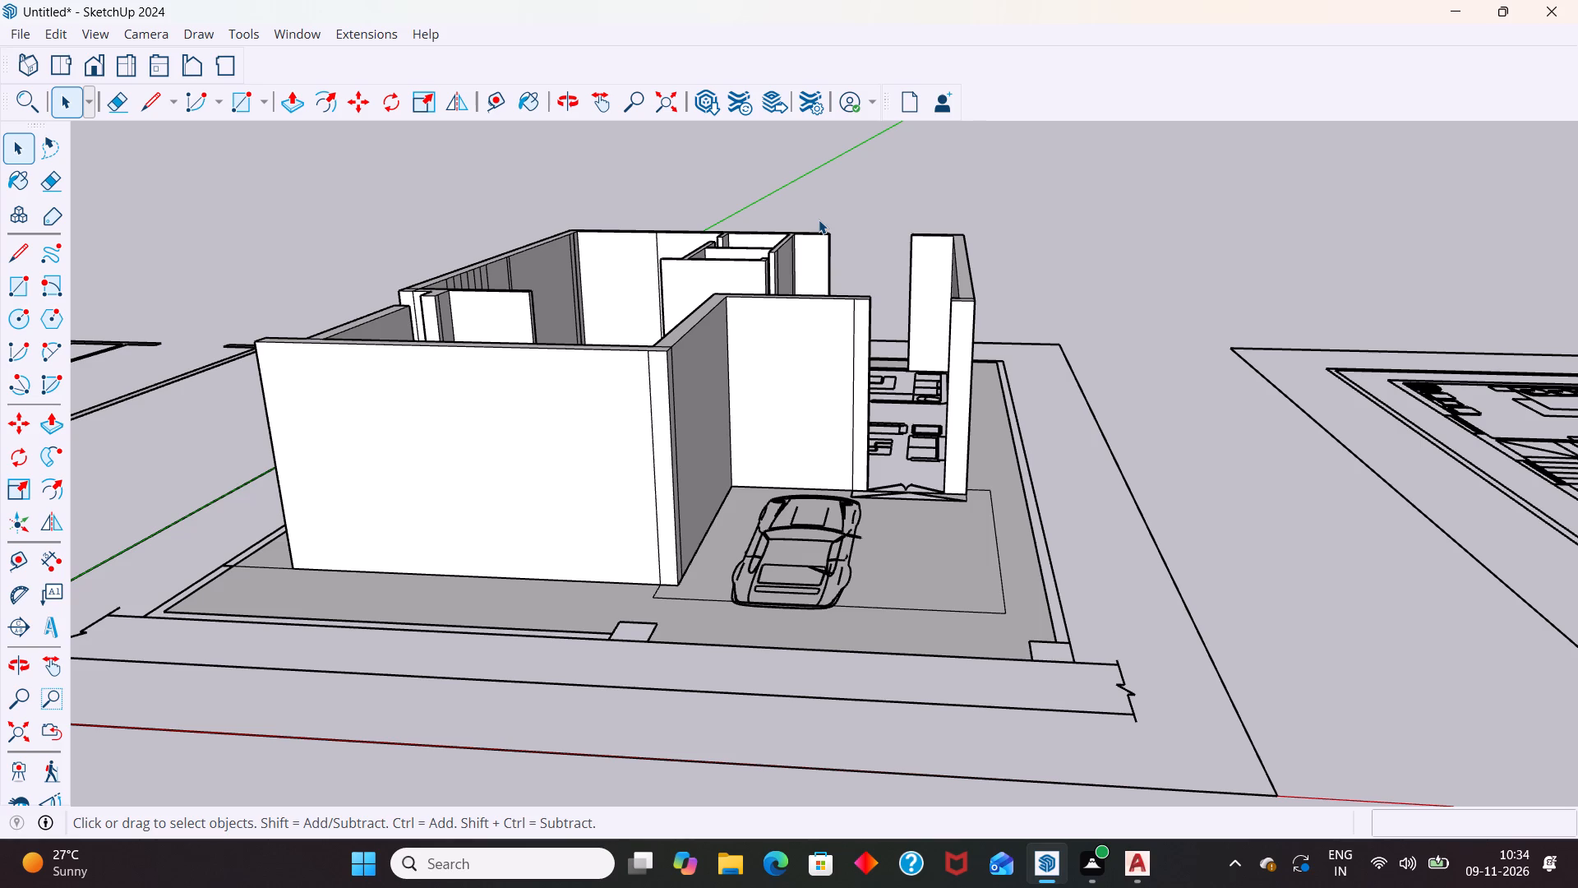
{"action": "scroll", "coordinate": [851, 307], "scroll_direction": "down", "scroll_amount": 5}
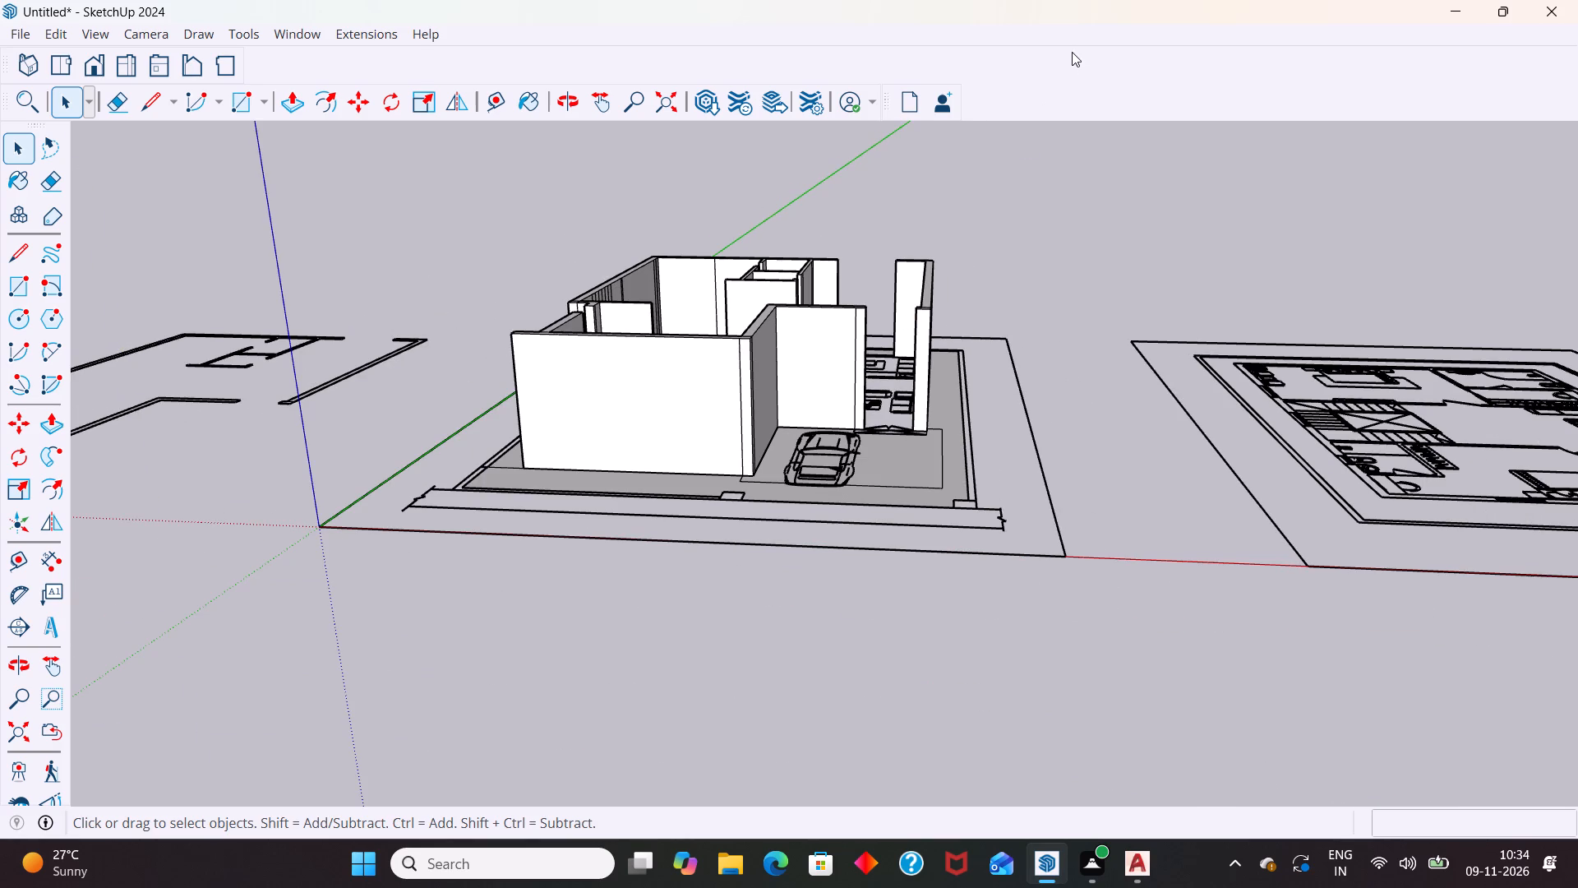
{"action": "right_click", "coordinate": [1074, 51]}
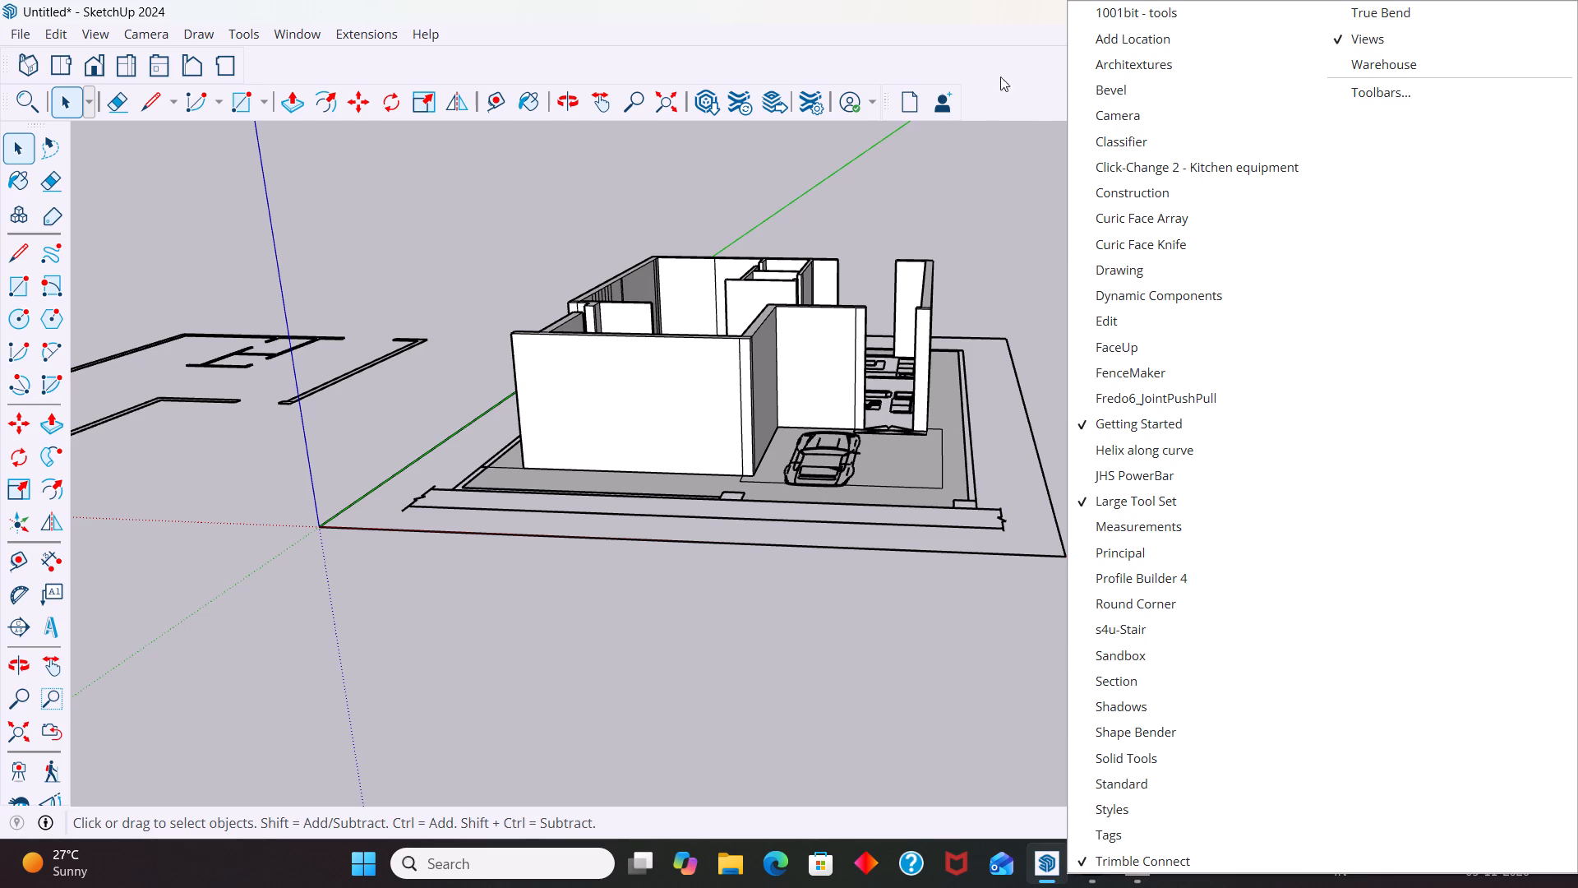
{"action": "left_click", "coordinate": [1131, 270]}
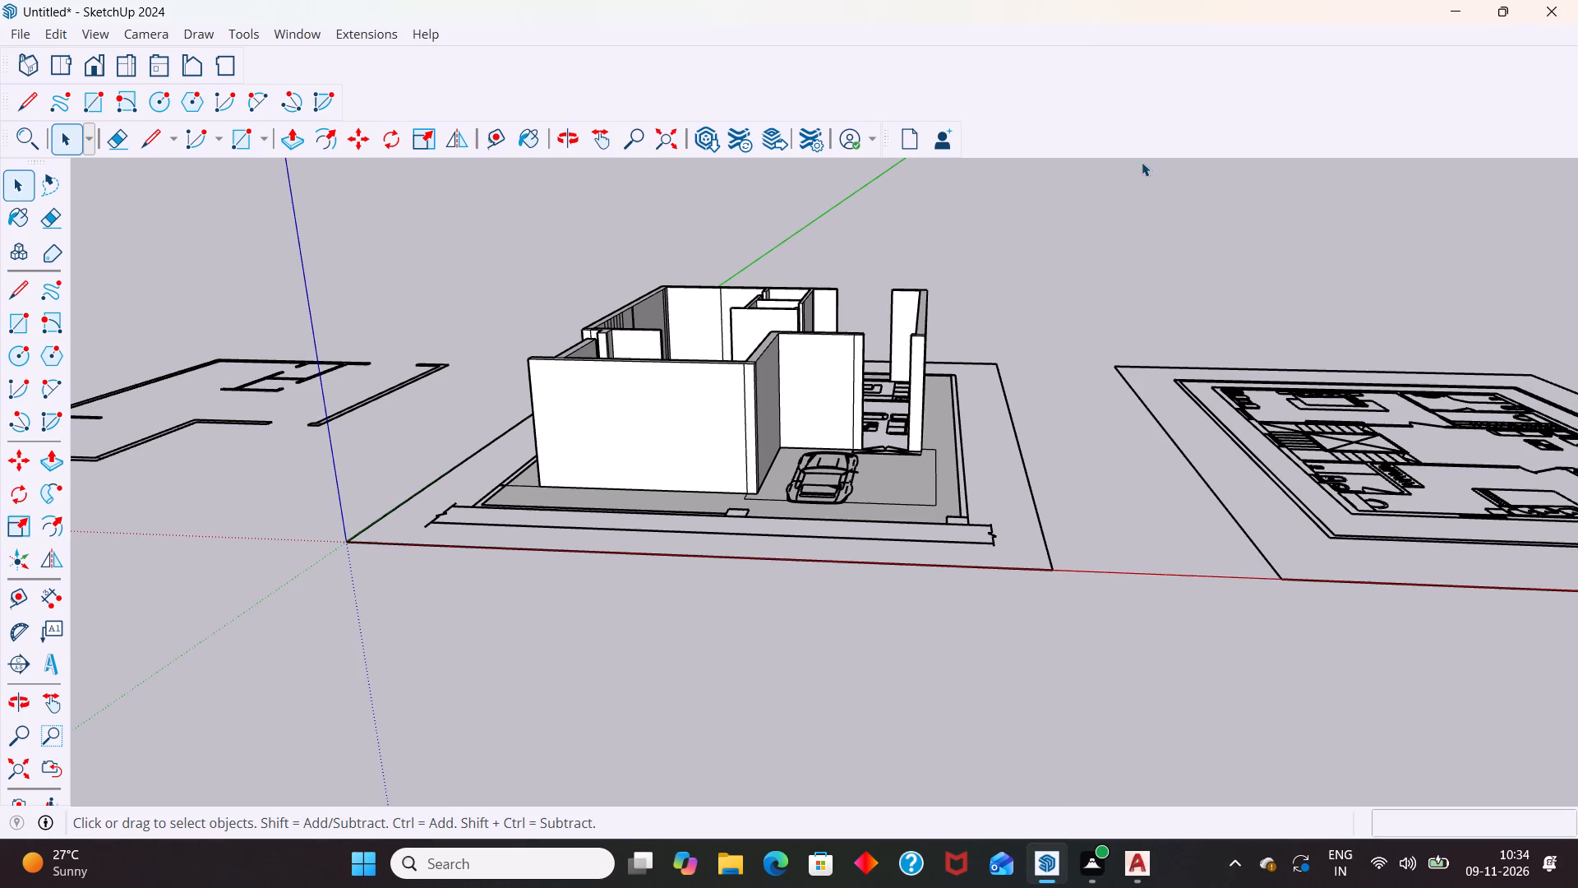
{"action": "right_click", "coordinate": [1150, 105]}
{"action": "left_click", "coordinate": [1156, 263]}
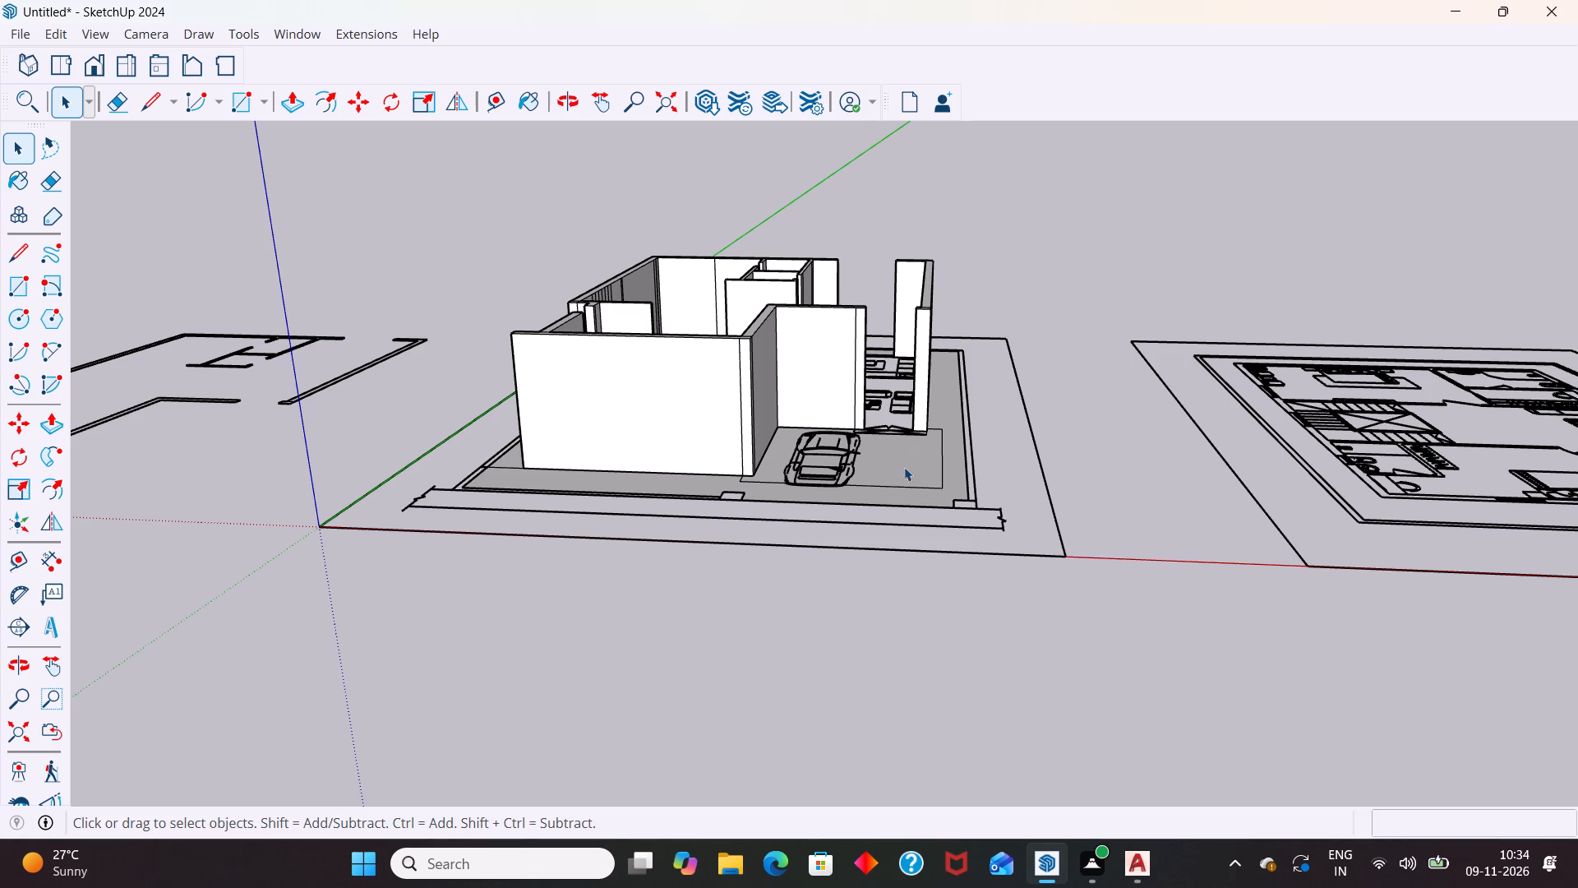
Examine the raised ground-floor walls around the car porch and side wall, and the dining and kitchen layout from above.
{"action": "middle_click_drag", "start_coordinate": [928, 309], "coordinate": [826, 358]}
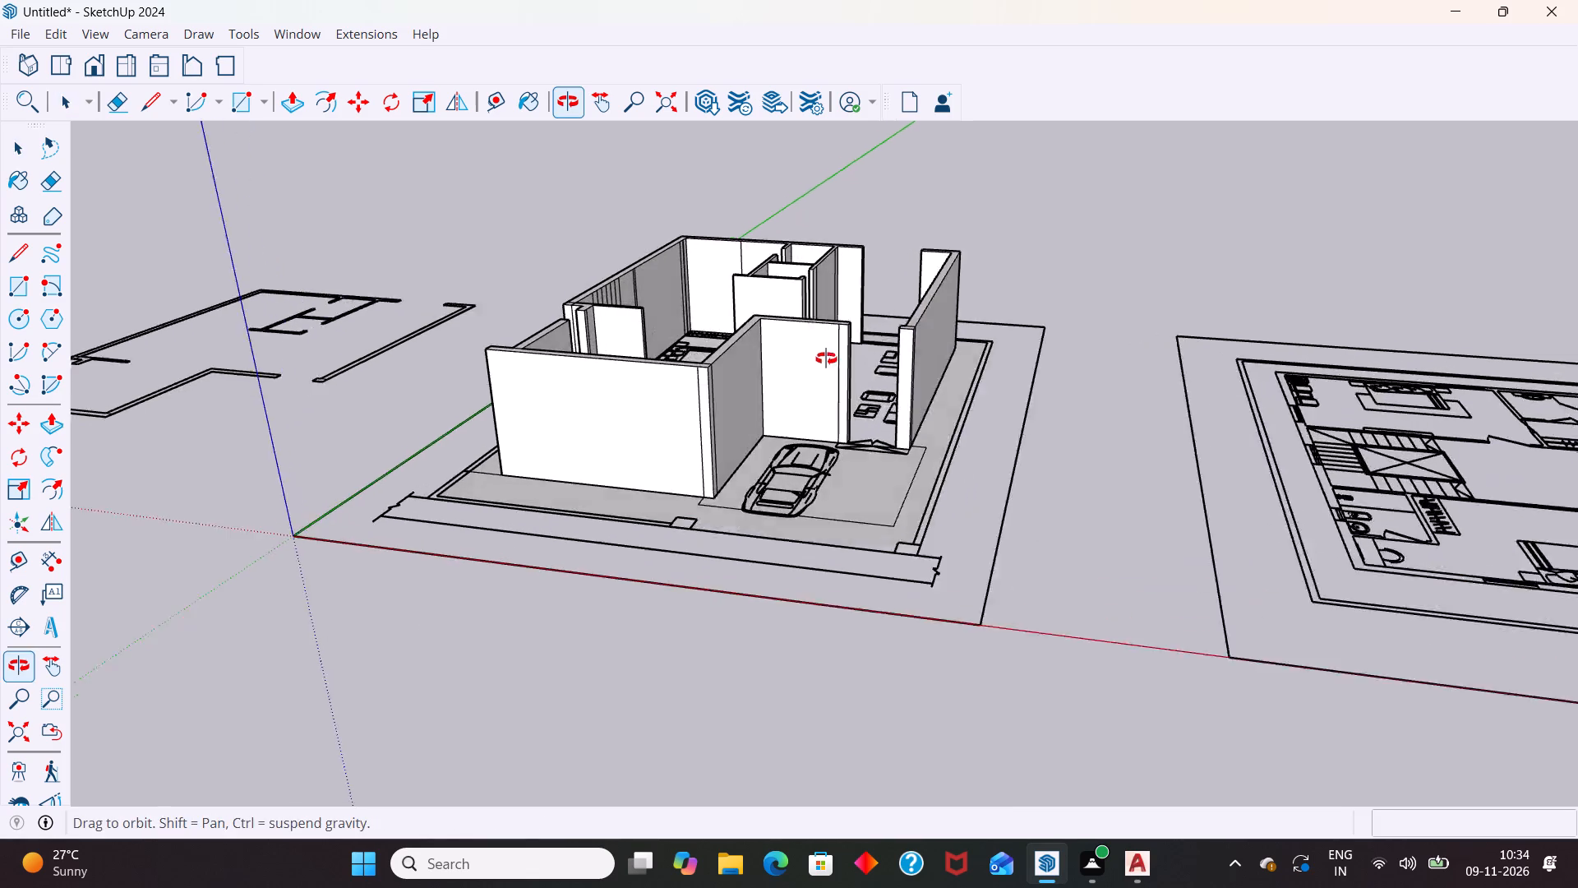
{"action": "middle_click_drag", "start_coordinate": [826, 358], "coordinate": [821, 358]}
{"action": "scroll", "coordinate": [798, 357], "scroll_direction": "up", "scroll_amount": 7}
{"action": "middle_click_drag", "start_coordinate": [911, 395], "coordinate": [755, 375]}
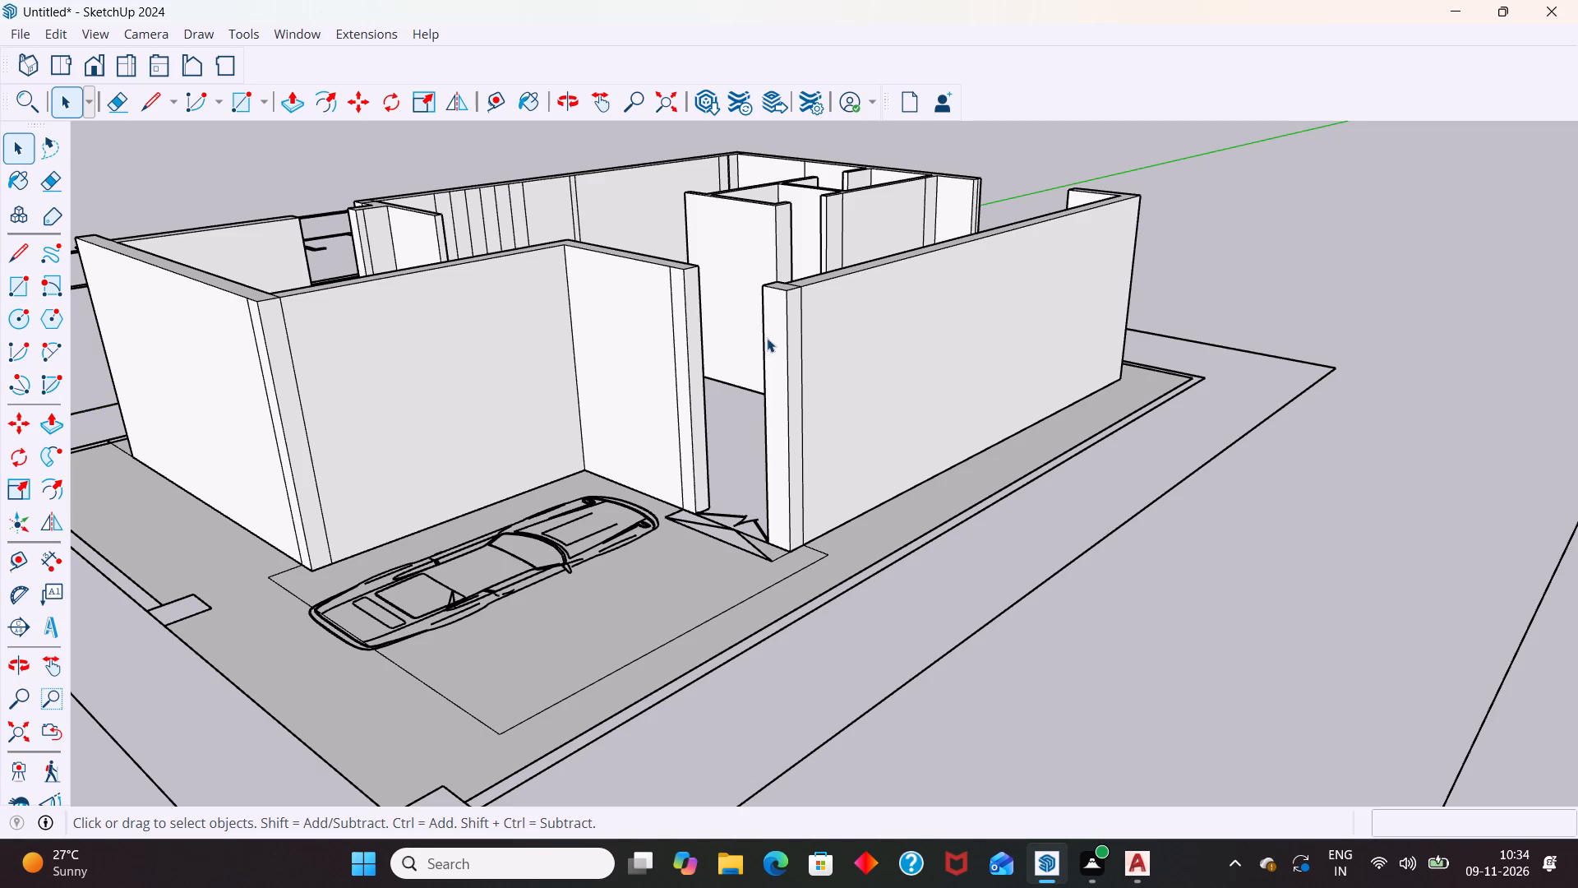
{"action": "middle_click_drag", "start_coordinate": [804, 388], "coordinate": [756, 422]}
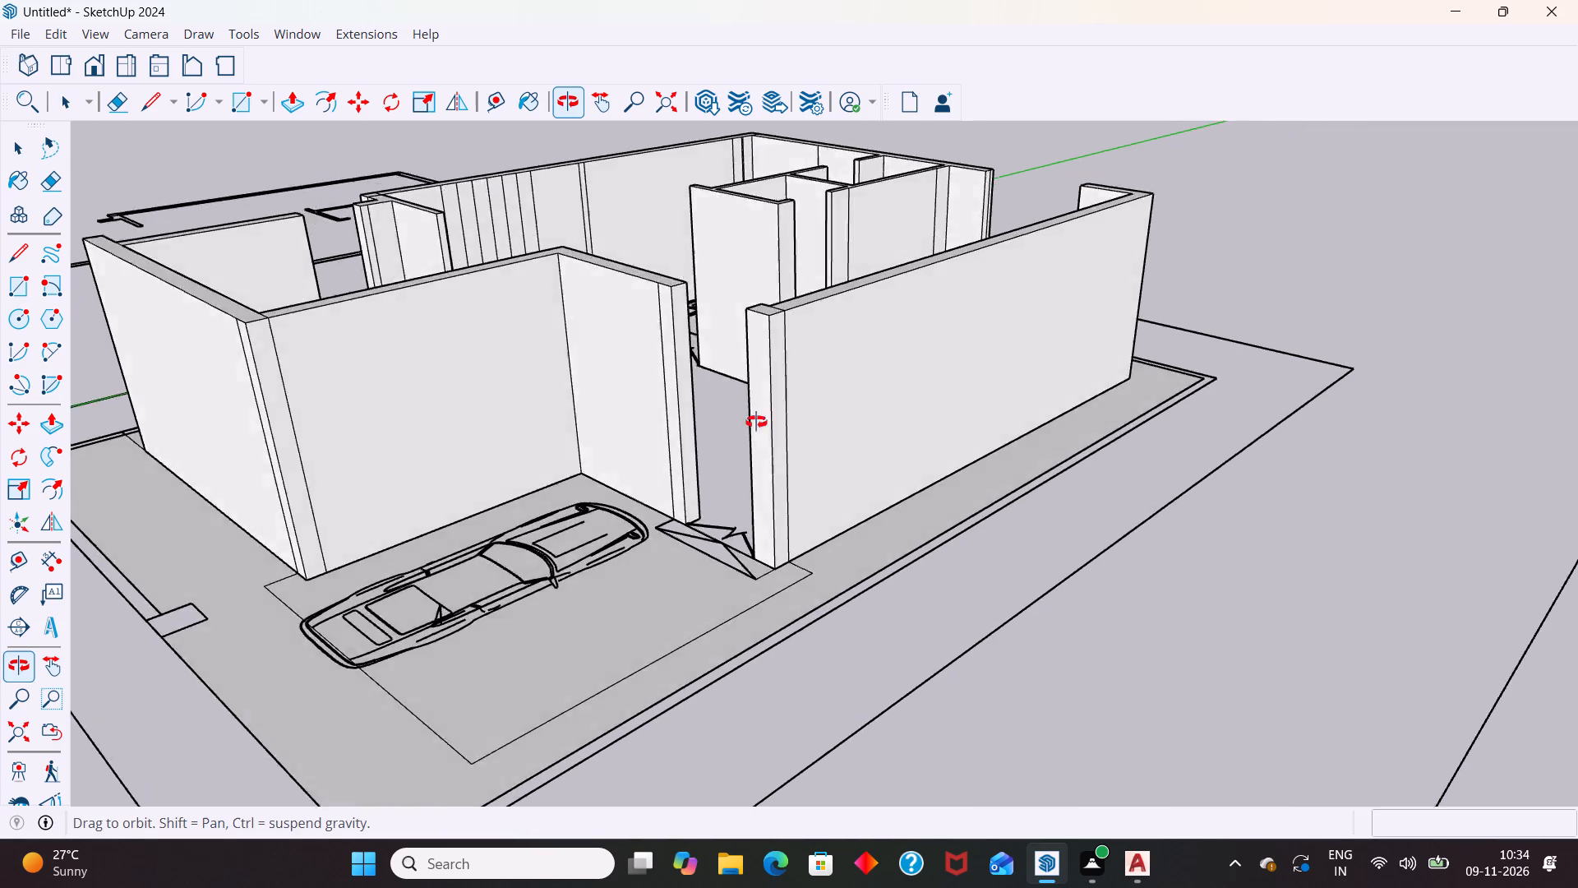
{"action": "middle_click_drag", "start_coordinate": [756, 422], "coordinate": [523, 354]}
{"action": "middle_click_drag", "start_coordinate": [692, 258], "coordinate": [668, 520]}
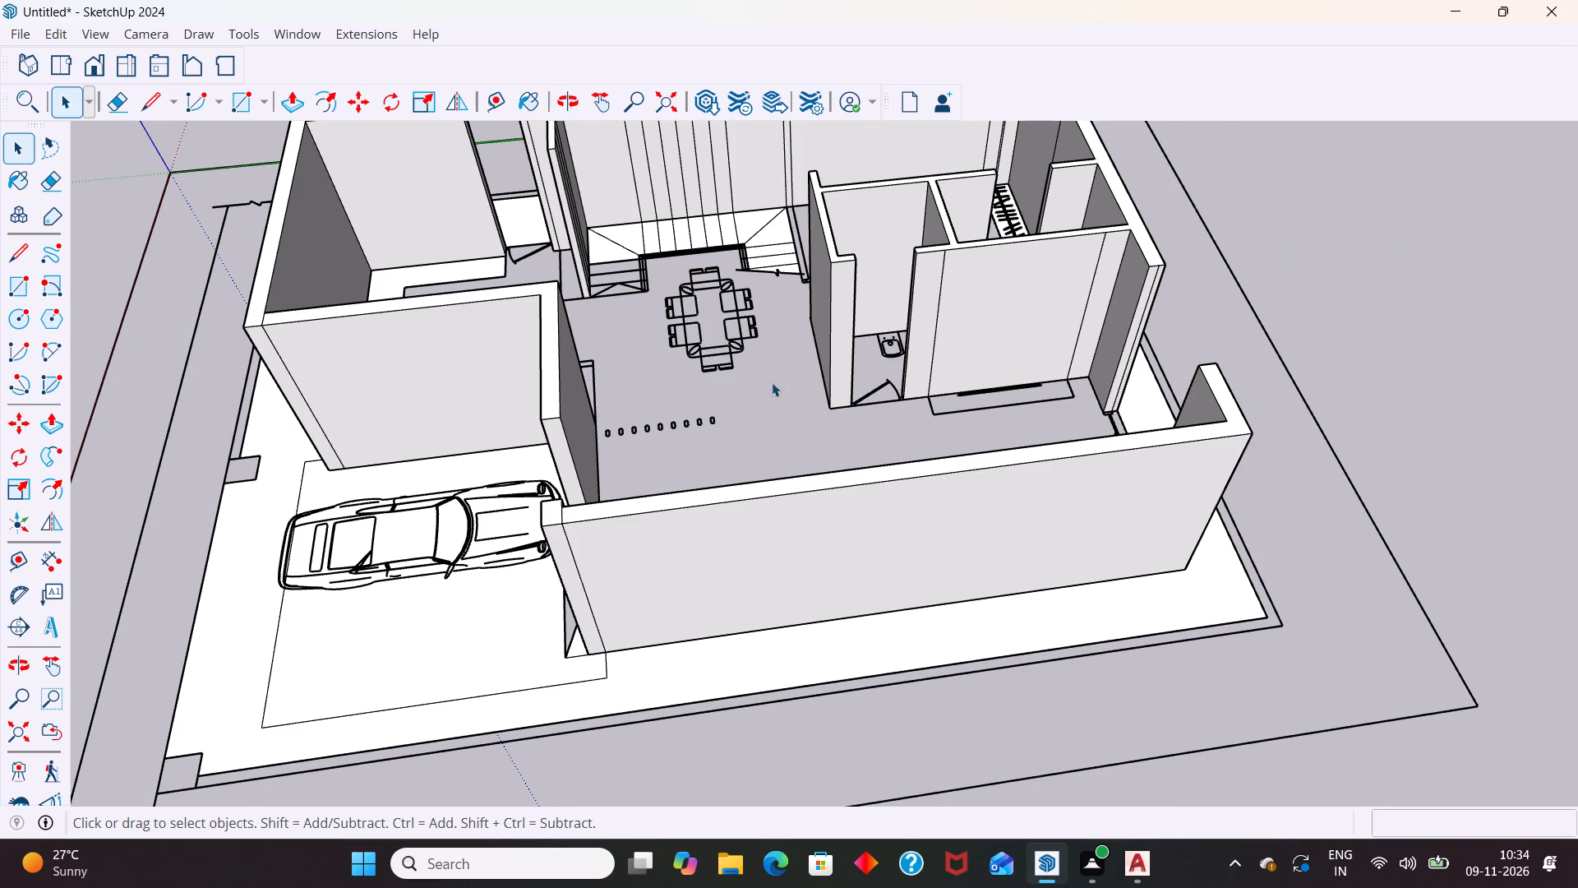
{"action": "scroll", "coordinate": [758, 373], "scroll_direction": "up", "scroll_amount": 2}
{"action": "middle_click_drag", "start_coordinate": [757, 420], "coordinate": [744, 562]}
{"action": "scroll", "coordinate": [514, 234], "scroll_direction": "up", "scroll_amount": 5}
{"action": "middle_click_drag", "start_coordinate": [577, 417], "coordinate": [534, 452]}
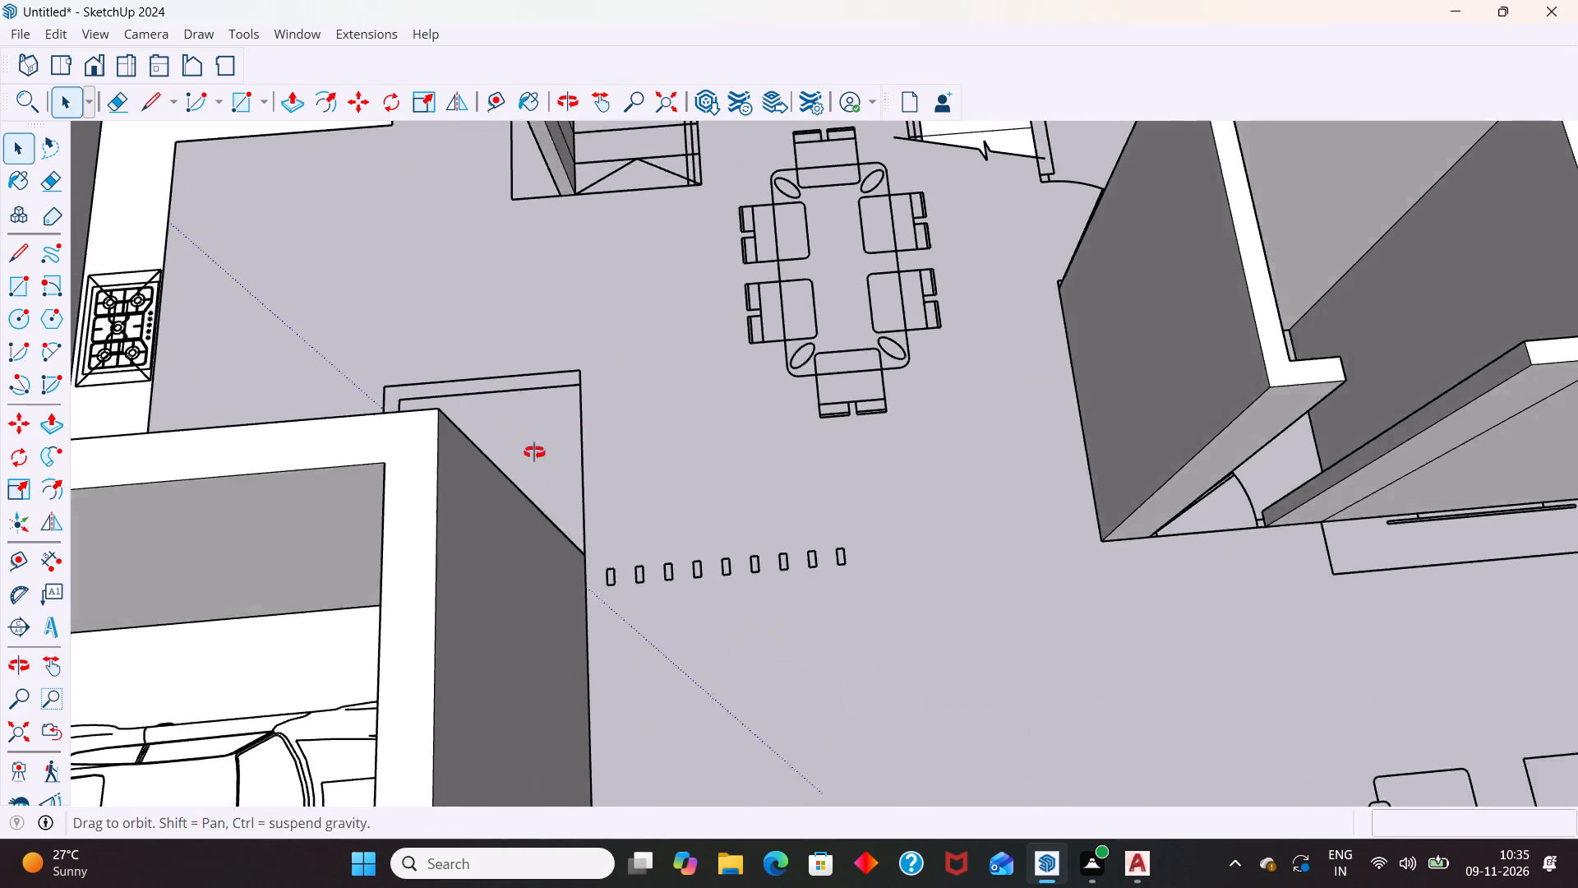
{"action": "middle_click_drag", "start_coordinate": [534, 452], "coordinate": [408, 533]}
{"action": "scroll", "coordinate": [466, 347], "scroll_direction": "down", "scroll_amount": 8}
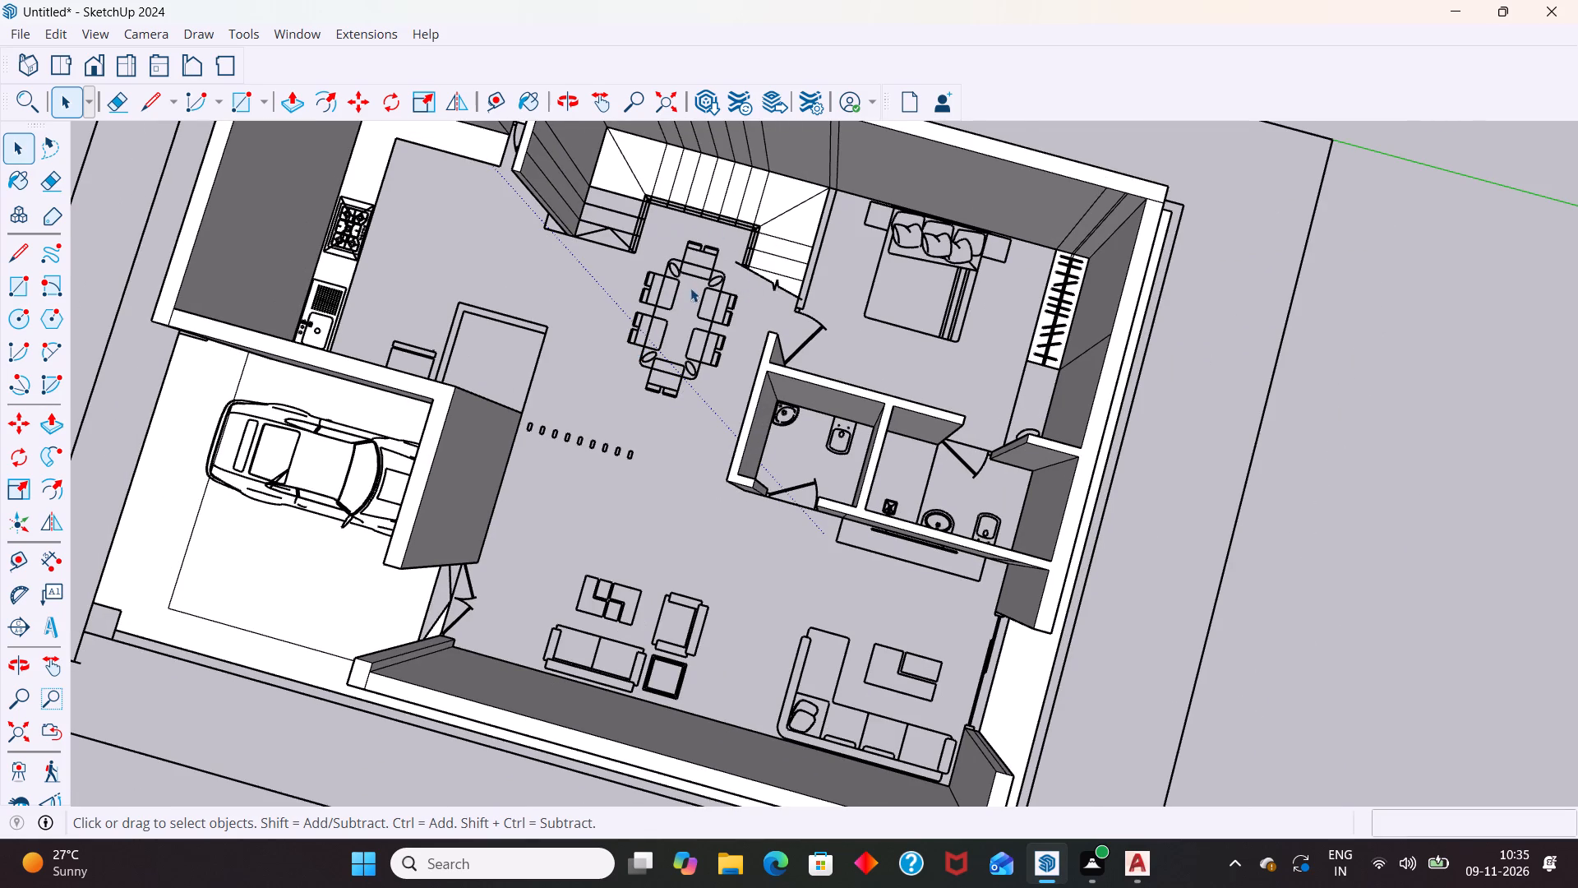
Inside the ground-floor plan group, draw a 6' 6" by 4 1/2" rectangle over the wall between the staircase and bedroom.
{"action": "scroll", "coordinate": [841, 161], "scroll_direction": "up", "scroll_amount": 5}
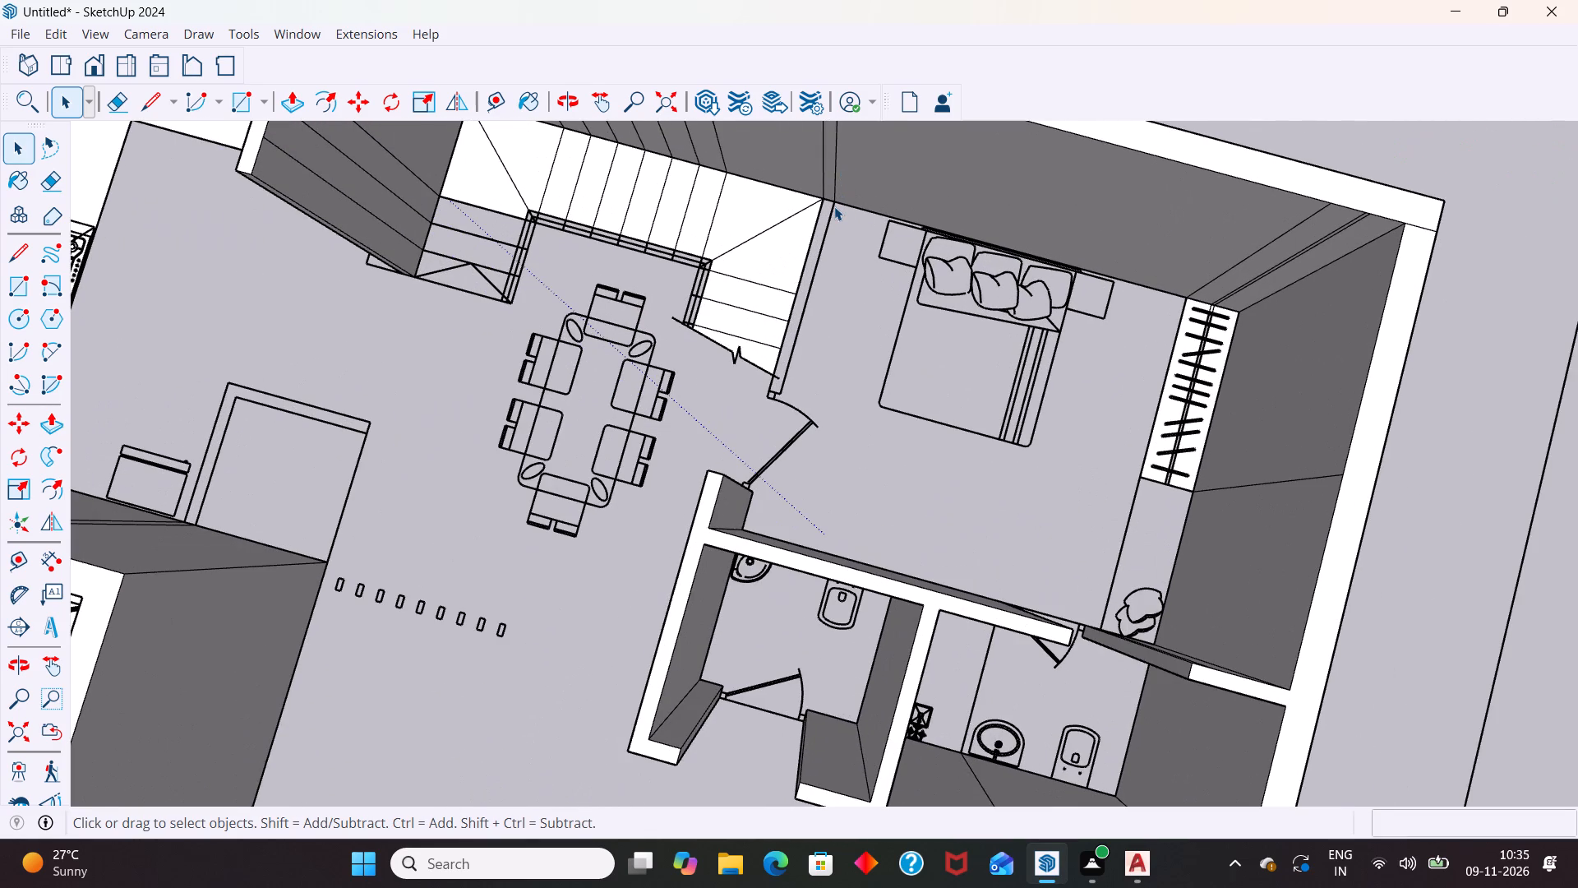
{"action": "key", "text": "r"}
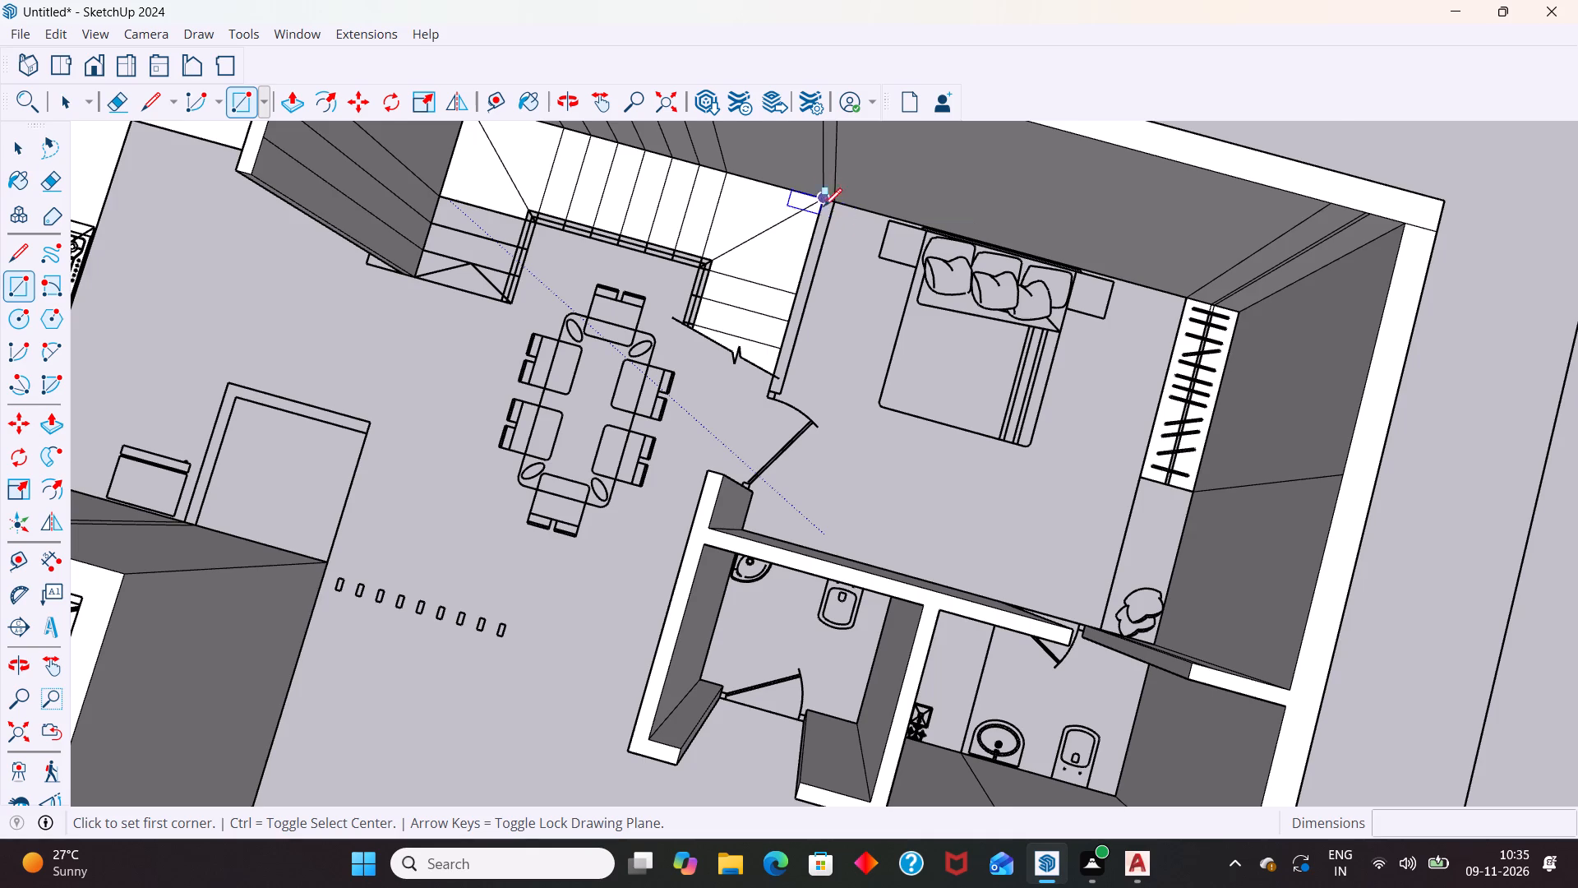
{"action": "scroll", "coordinate": [833, 257], "scroll_direction": "down", "scroll_amount": 6}
{"action": "key", "text": "space"}
{"action": "scroll", "coordinate": [988, 229], "scroll_direction": "down", "scroll_amount": 6}
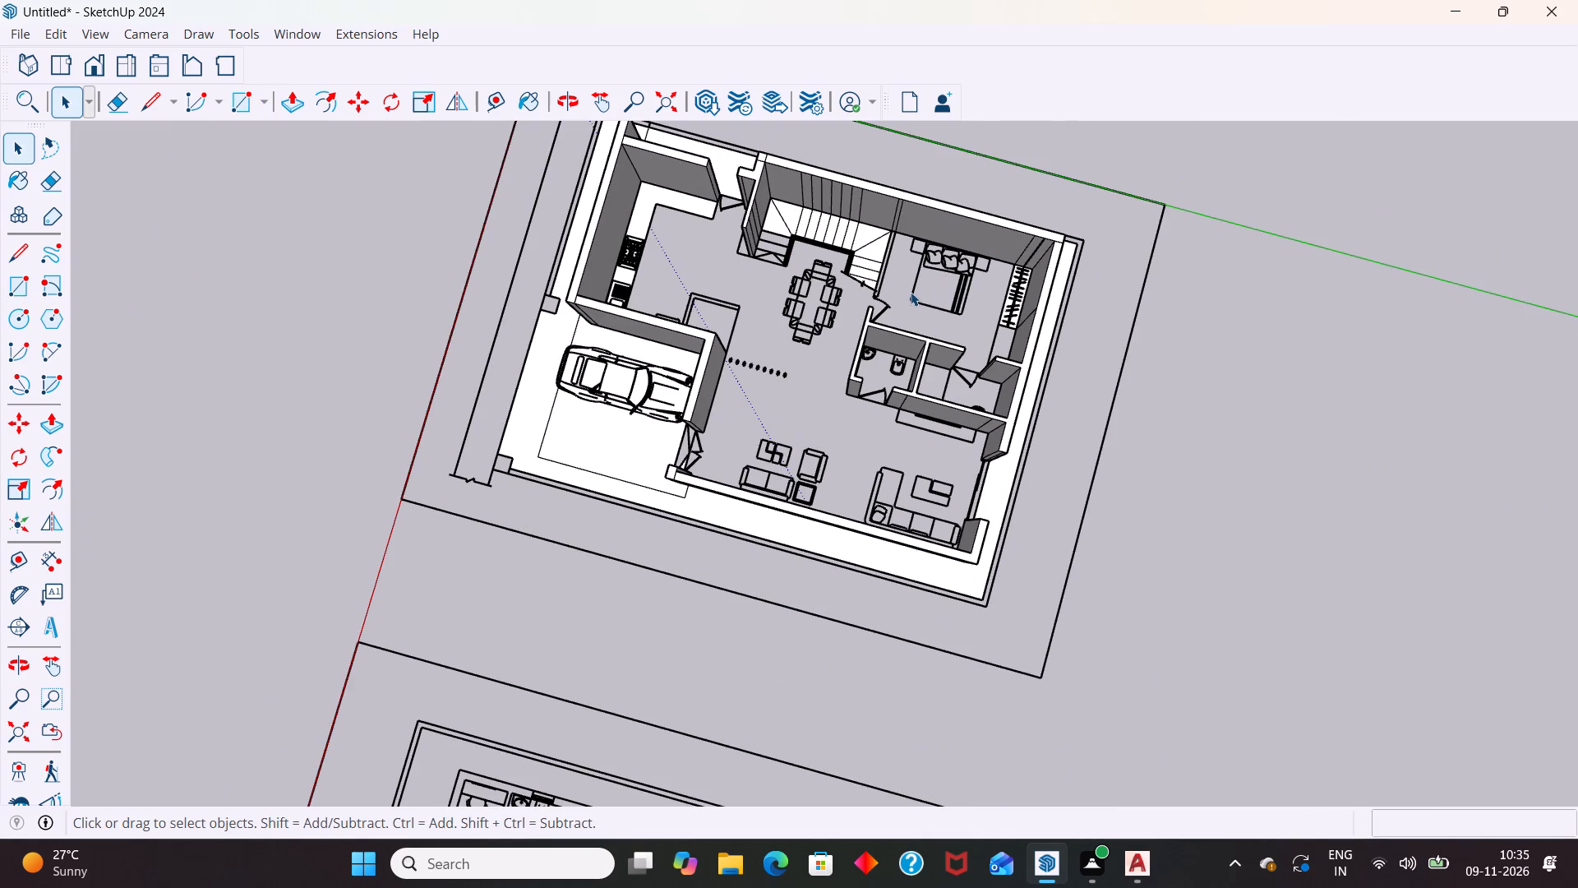
{"action": "double_click", "coordinate": [911, 292]}
{"action": "scroll", "coordinate": [893, 244], "scroll_direction": "up", "scroll_amount": 7}
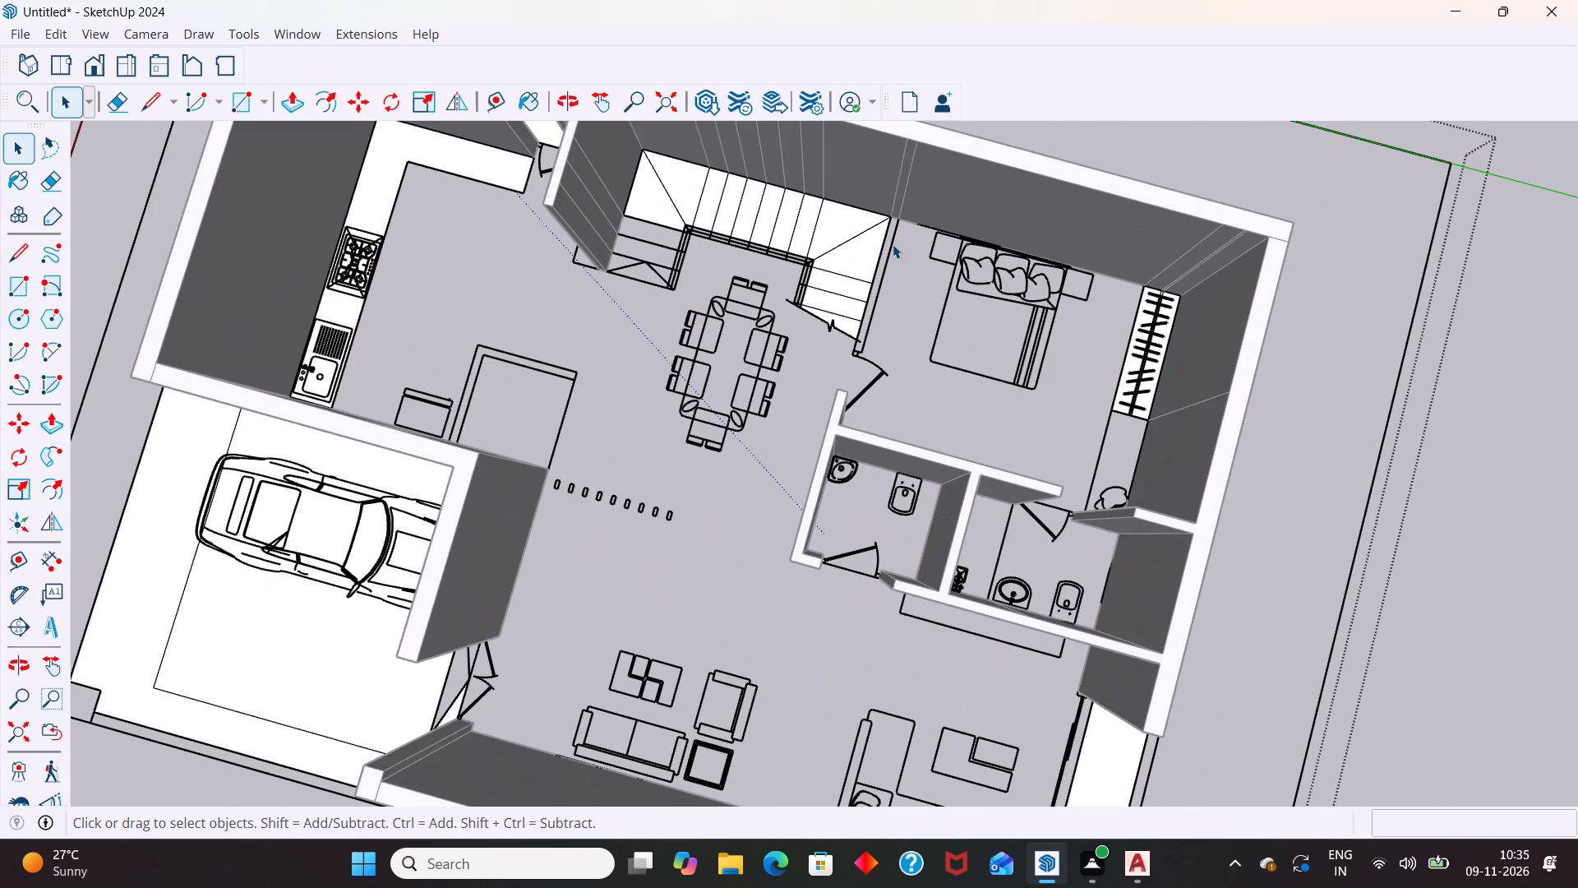
{"action": "key", "text": "r"}
{"action": "left_click_drag", "start_coordinate": [893, 213], "coordinate": [896, 220]}
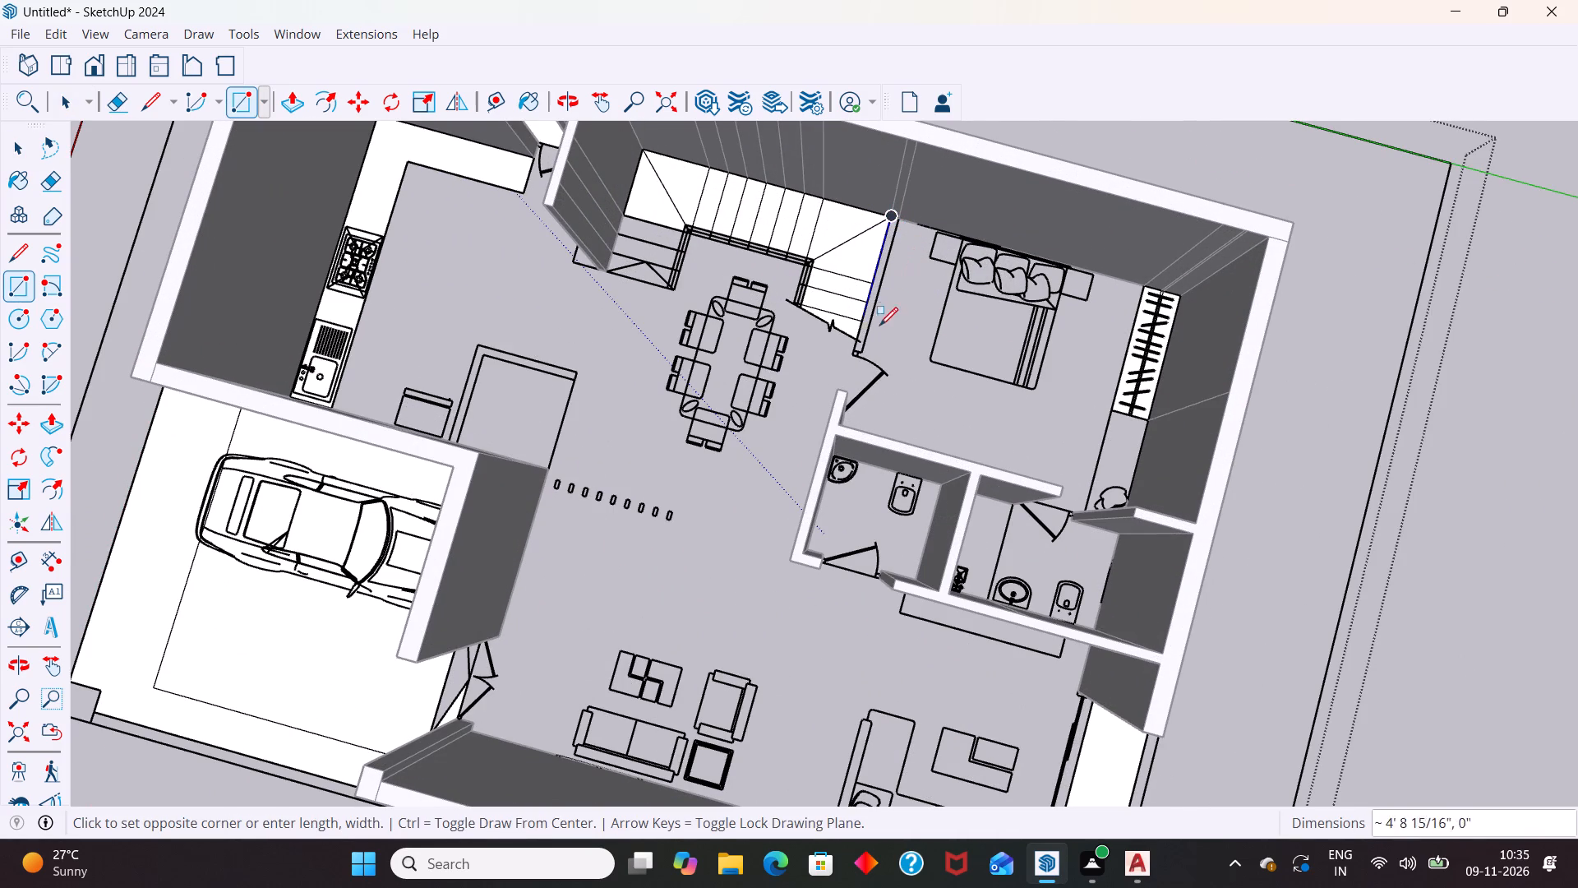
{"action": "left_click", "coordinate": [870, 349]}
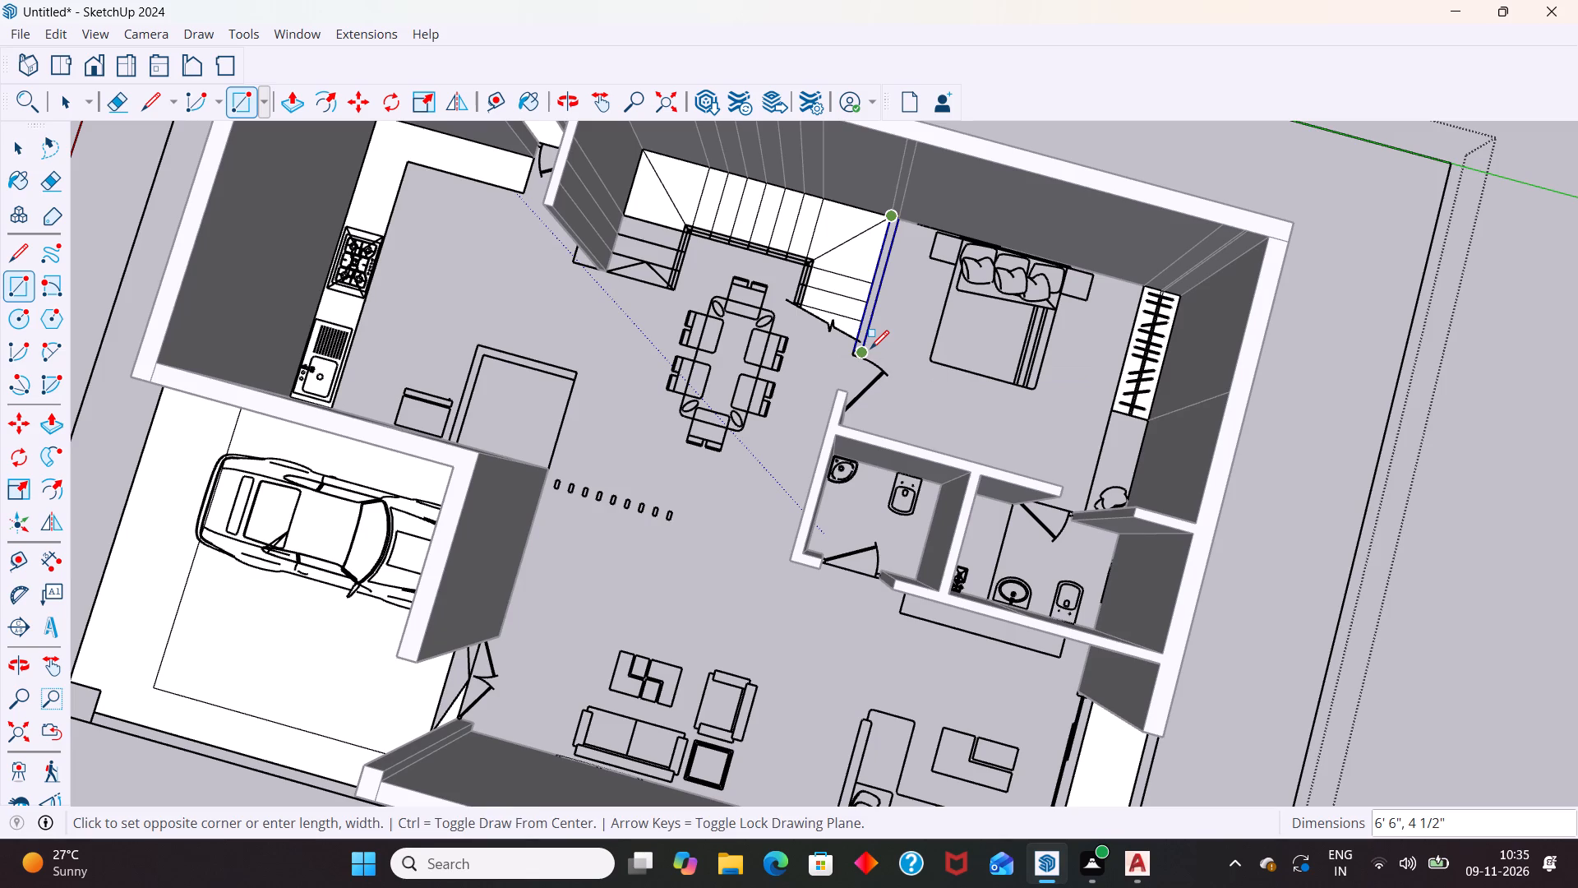
{"action": "scroll", "coordinate": [862, 360], "scroll_direction": "up", "scroll_amount": 11}
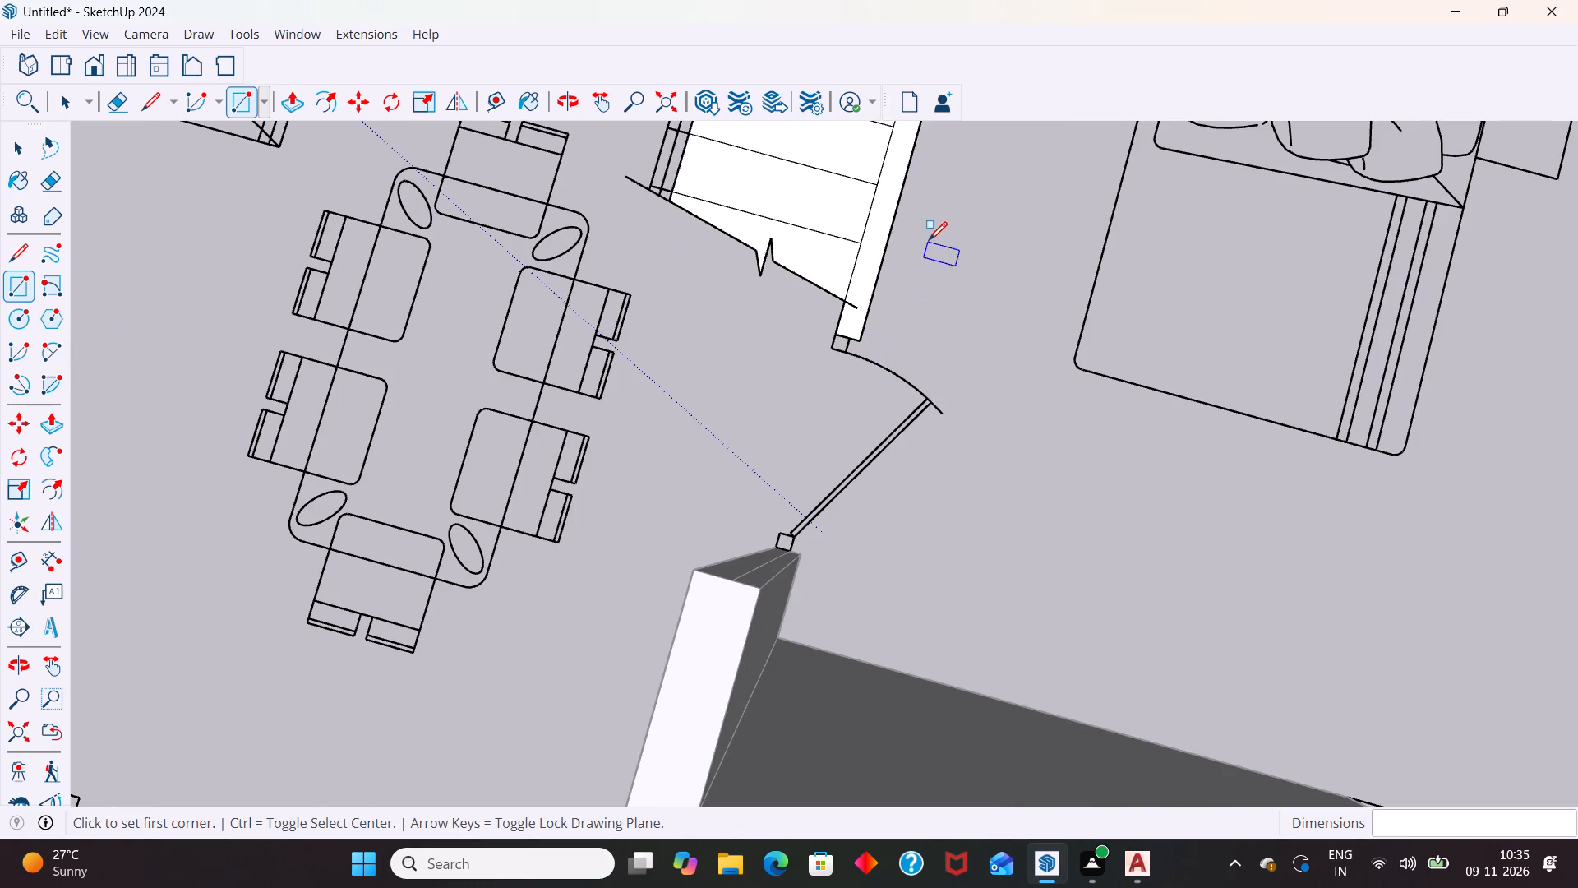
{"action": "key", "text": "space"}
Push/Pull the new wall rectangle between the staircase and bedroom up by 10'.
{"action": "left_click", "coordinate": [865, 255]}
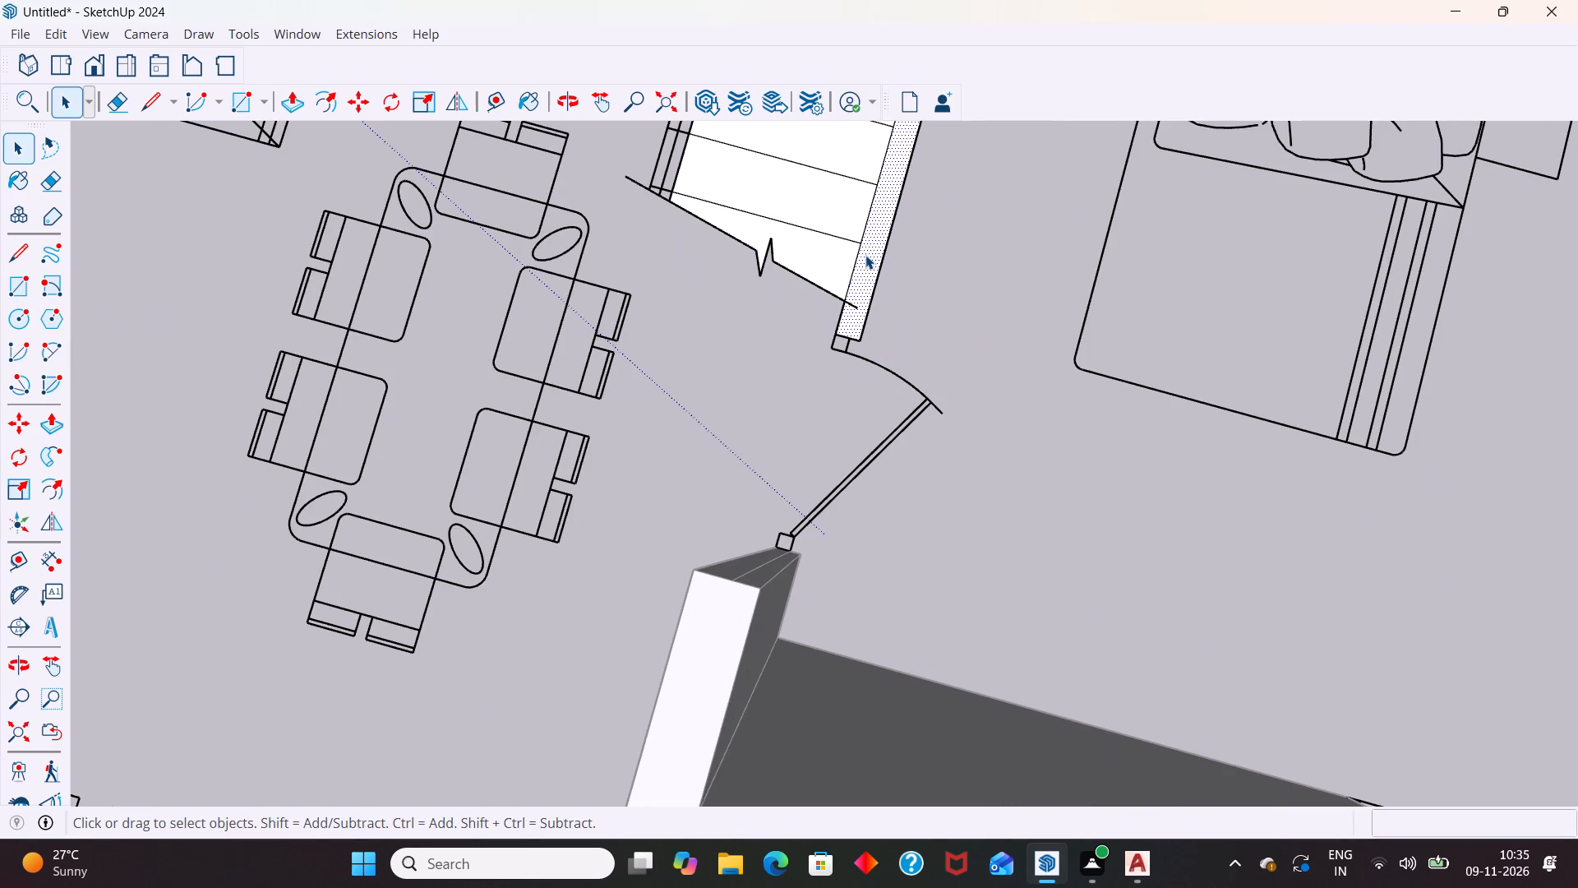
{"action": "key", "text": "p"}
{"action": "left_click", "coordinate": [865, 255]}
{"action": "type", "text": "10'"}
{"action": "key", "text": "Return"}
{"action": "key", "text": "space"}
Examine the raised staircase wall, its junction with the outer wall and the adjacent bedroom doorway from several angles.
{"action": "scroll", "coordinate": [902, 206], "scroll_direction": "down", "scroll_amount": 10}
{"action": "middle_click_drag", "start_coordinate": [781, 402], "coordinate": [1012, 329]}
{"action": "scroll", "coordinate": [999, 312], "scroll_direction": "down", "scroll_amount": 6}
{"action": "middle_click_drag", "start_coordinate": [835, 433], "coordinate": [1074, 329]}
{"action": "scroll", "coordinate": [813, 261], "scroll_direction": "up", "scroll_amount": 5}
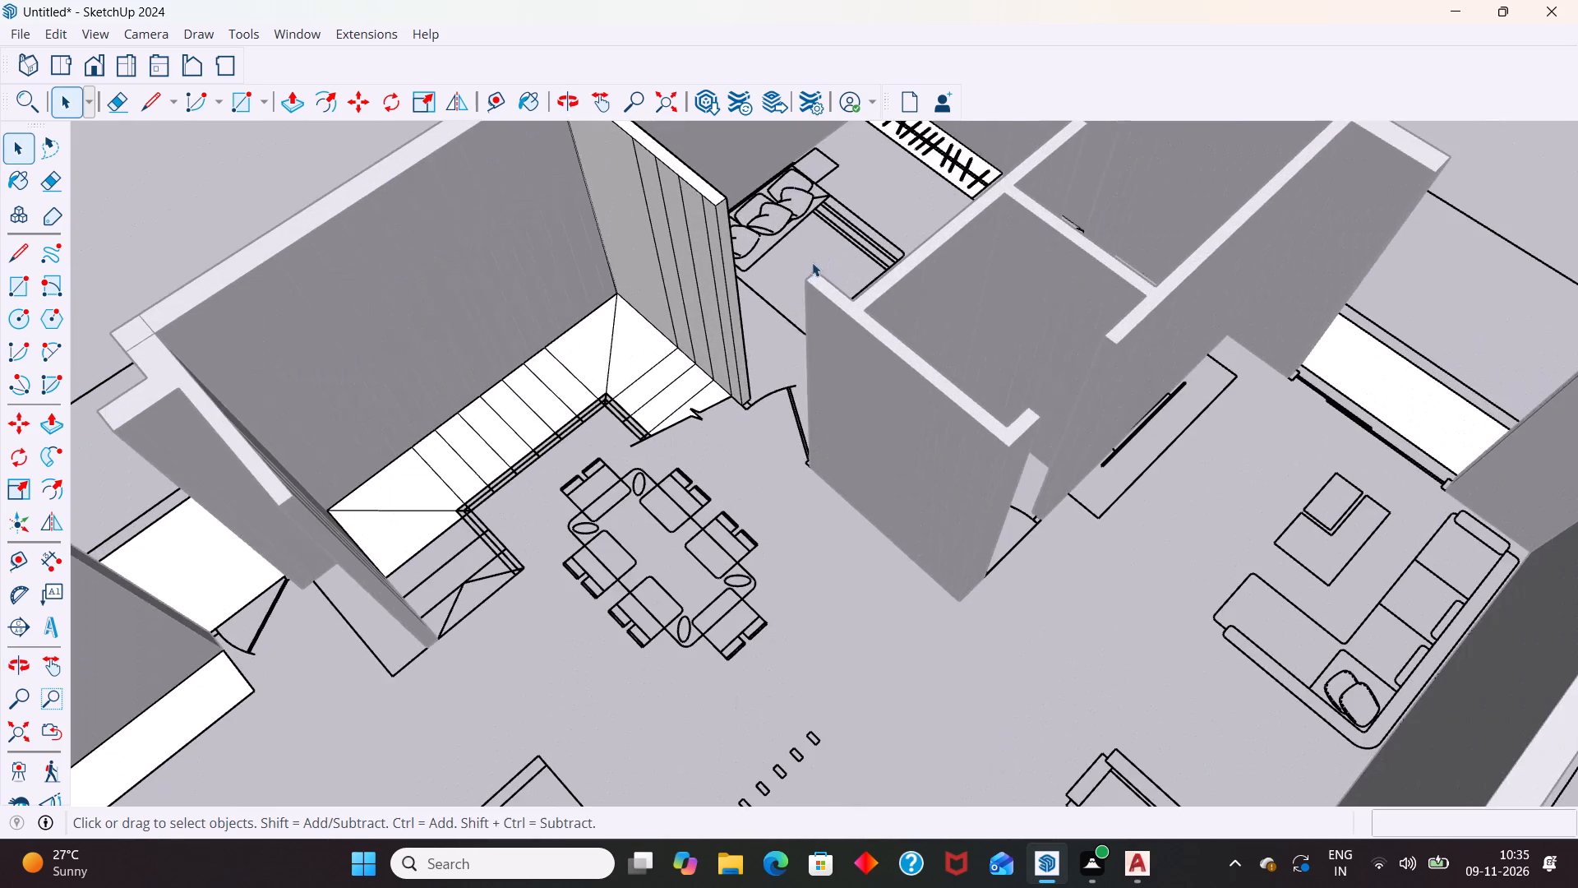
{"action": "middle_click_drag", "start_coordinate": [872, 384], "coordinate": [1004, 345]}
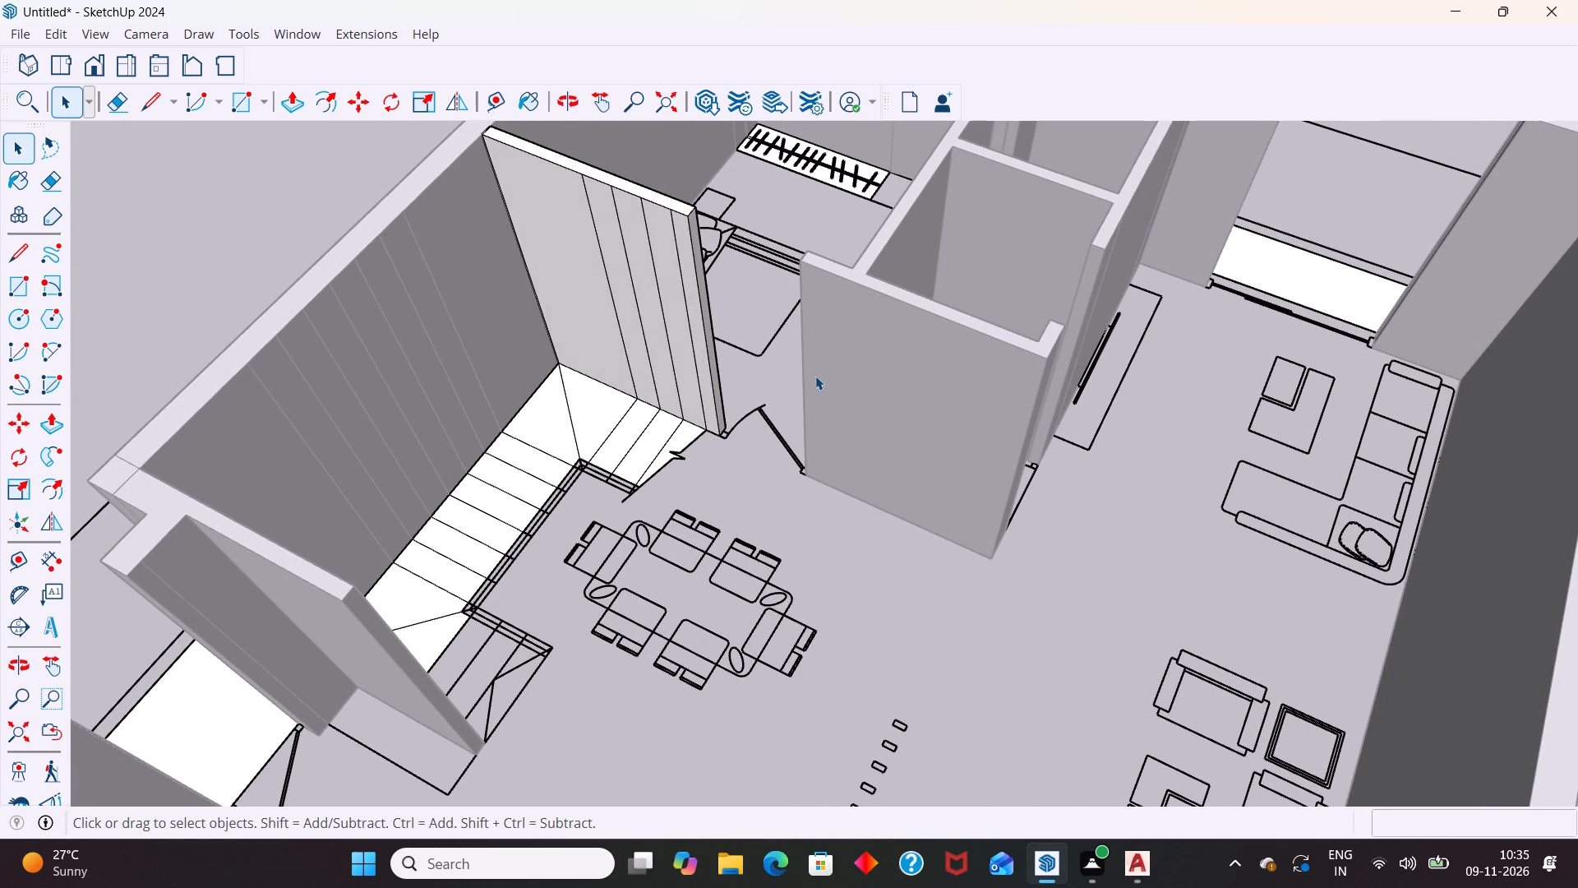
{"action": "middle_click_drag", "start_coordinate": [788, 358], "coordinate": [851, 368]}
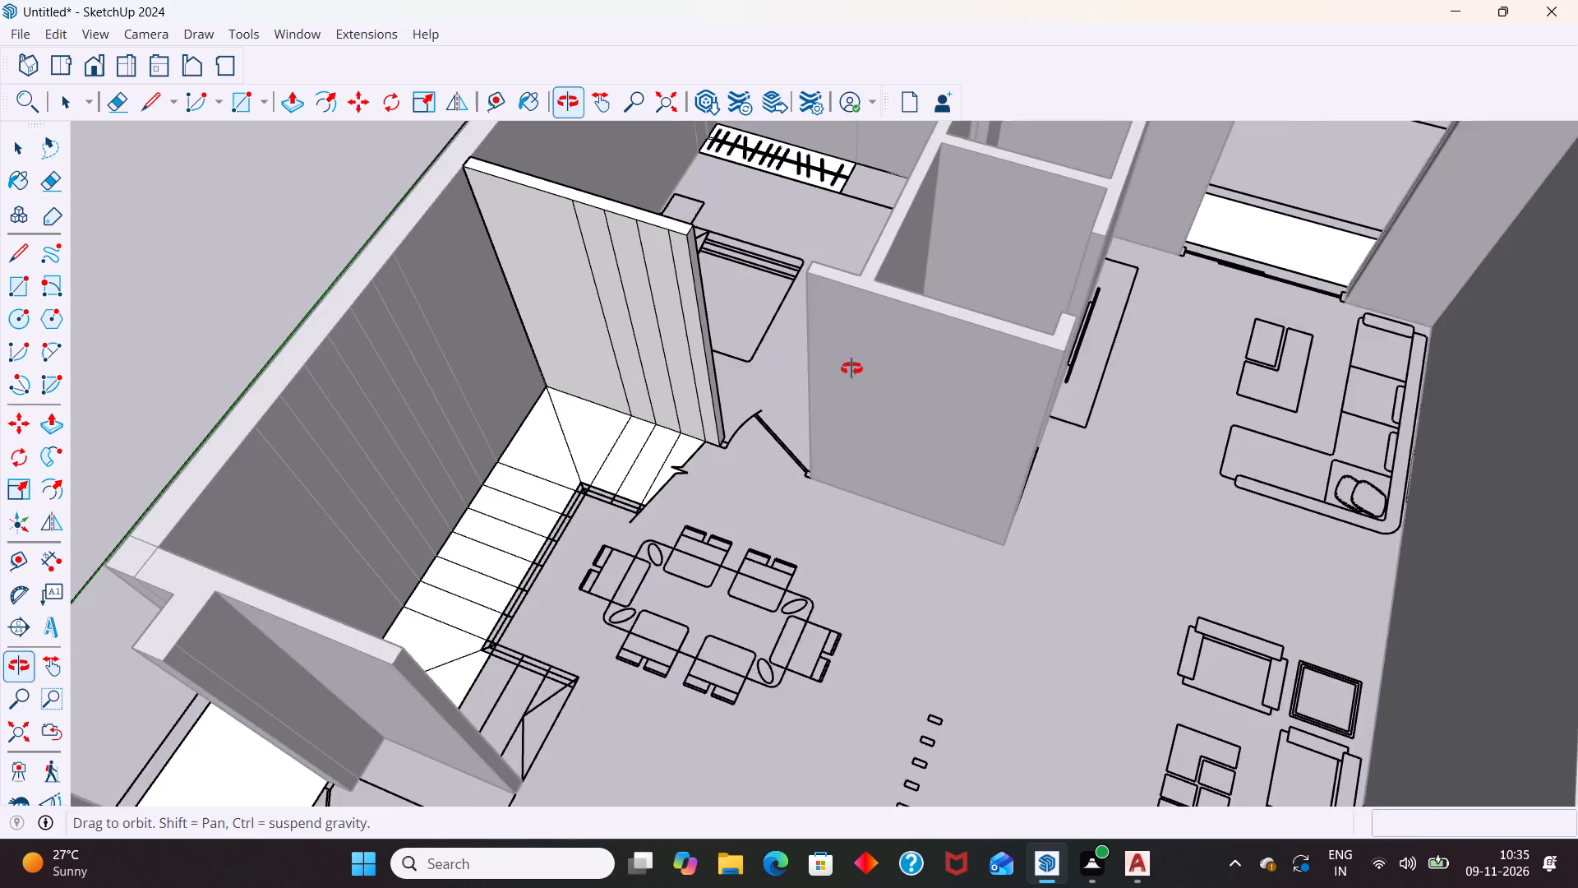
{"action": "middle_click_drag", "start_coordinate": [851, 368], "coordinate": [929, 340]}
{"action": "scroll", "coordinate": [833, 431], "scroll_direction": "up", "scroll_amount": 5}
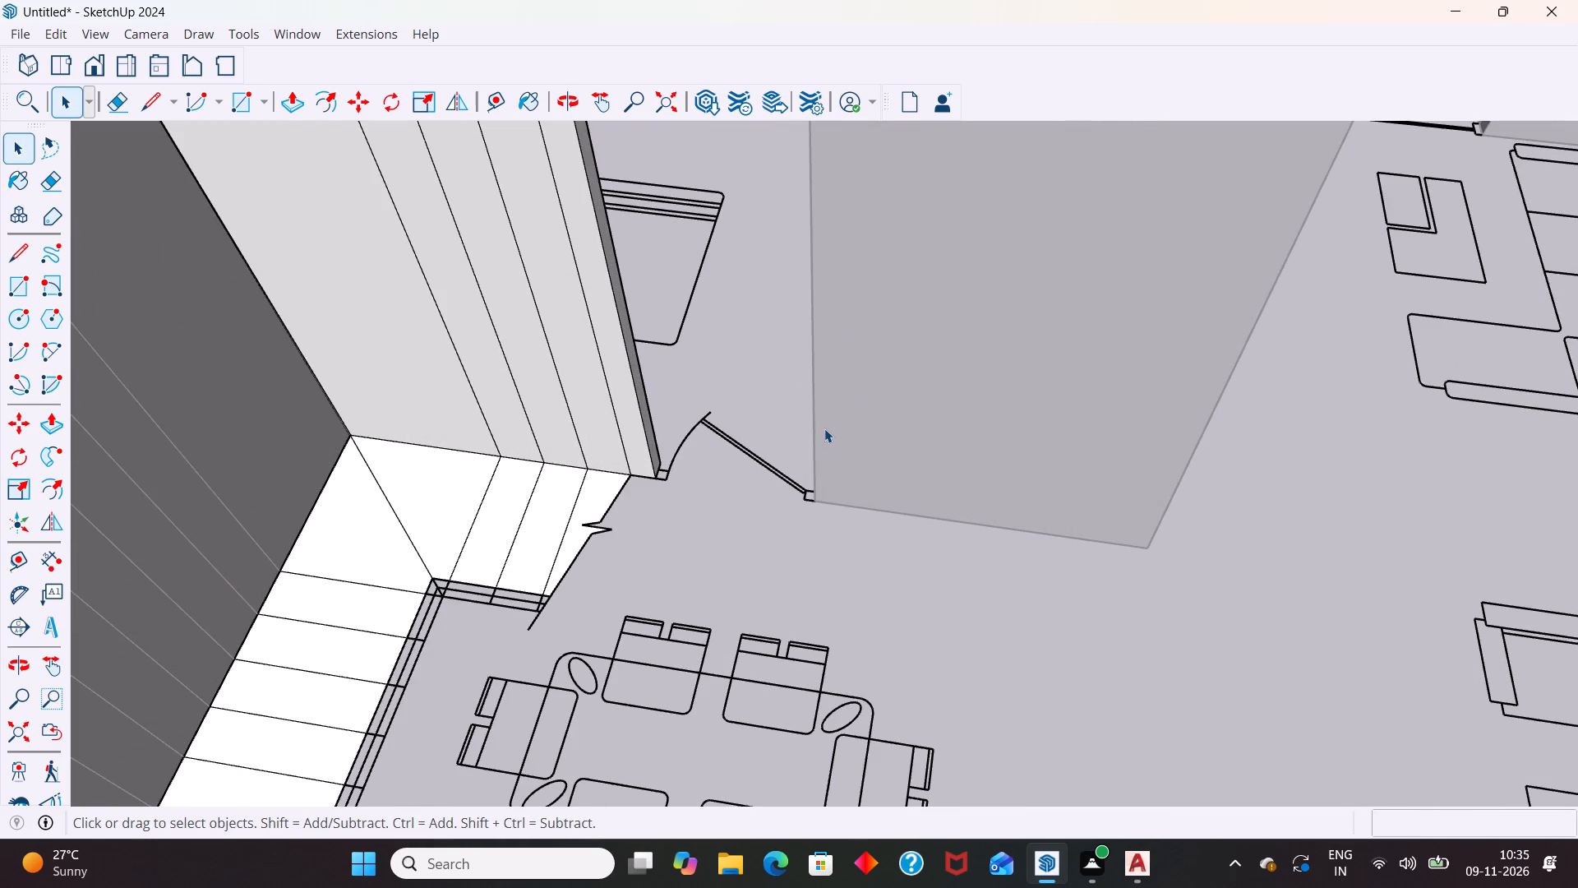
{"action": "scroll", "coordinate": [746, 426], "scroll_direction": "down", "scroll_amount": 11}
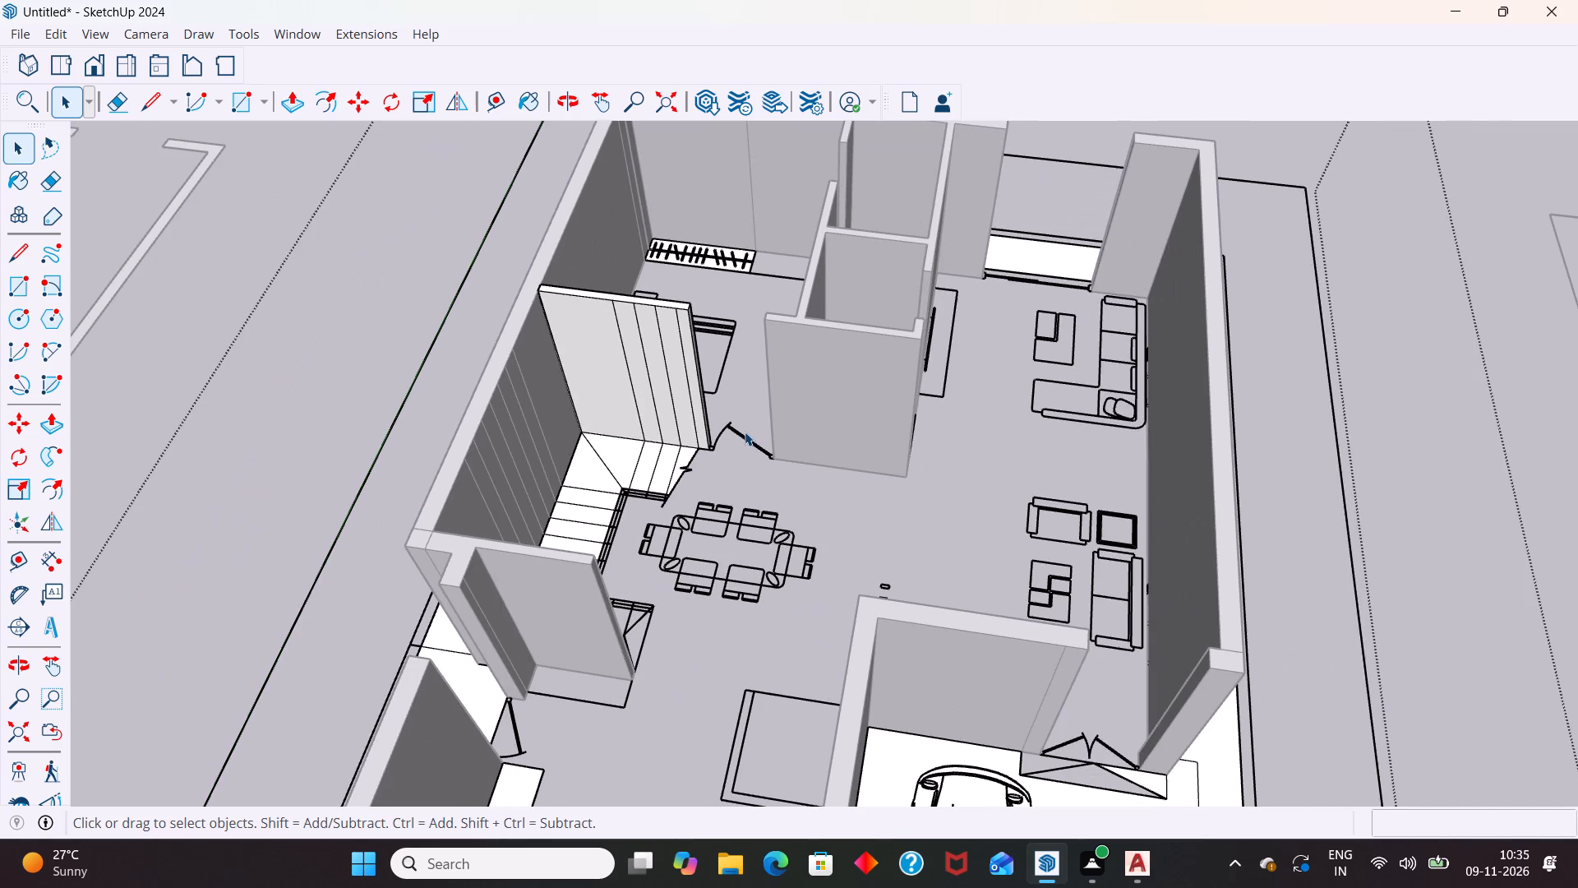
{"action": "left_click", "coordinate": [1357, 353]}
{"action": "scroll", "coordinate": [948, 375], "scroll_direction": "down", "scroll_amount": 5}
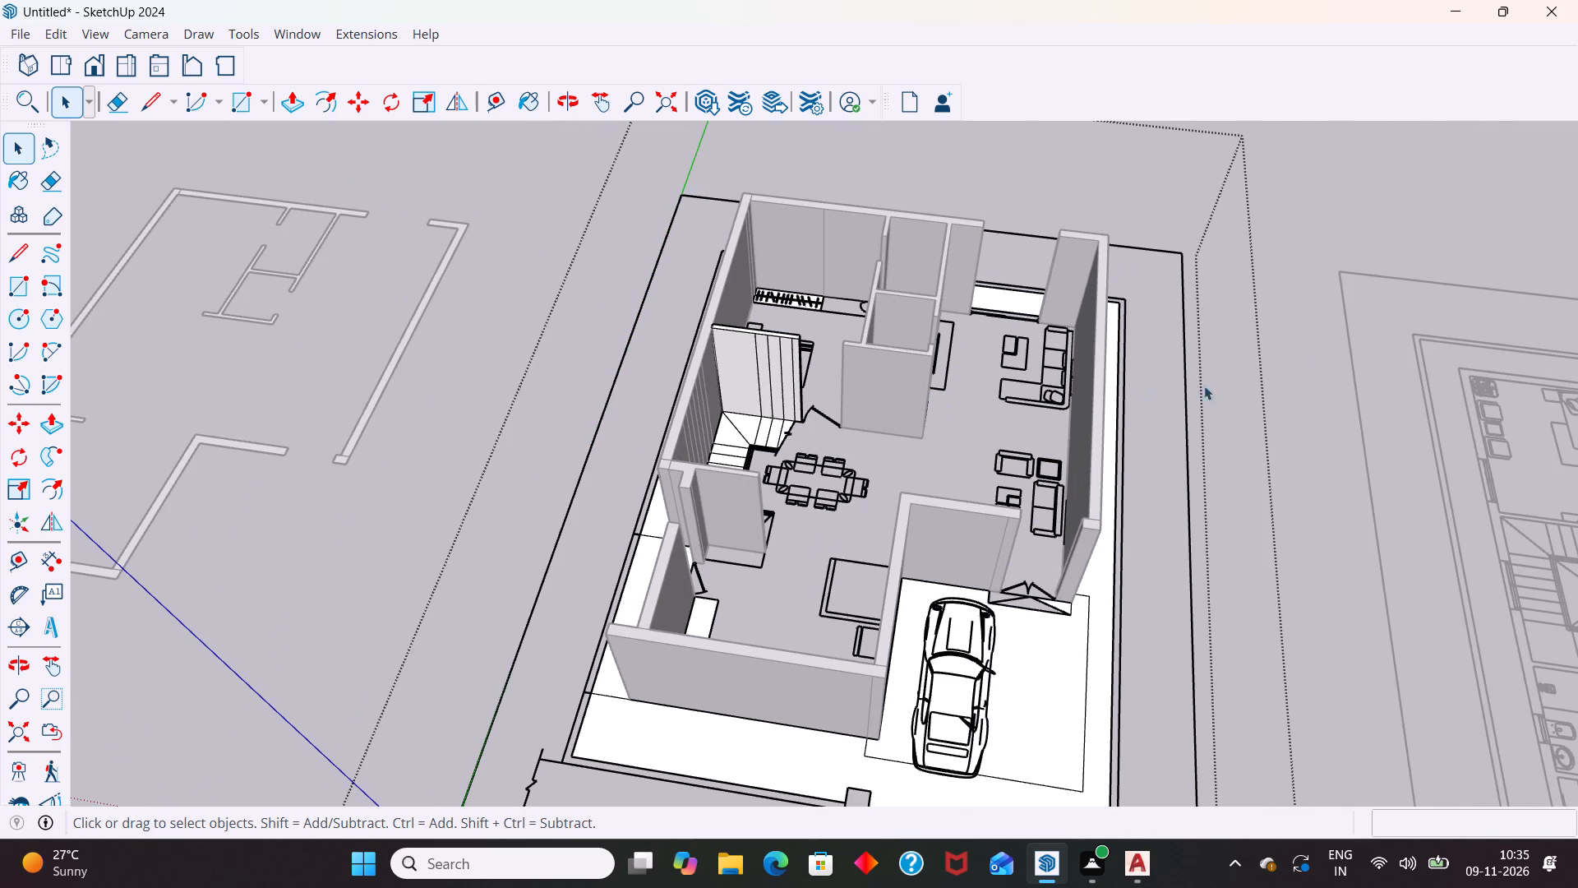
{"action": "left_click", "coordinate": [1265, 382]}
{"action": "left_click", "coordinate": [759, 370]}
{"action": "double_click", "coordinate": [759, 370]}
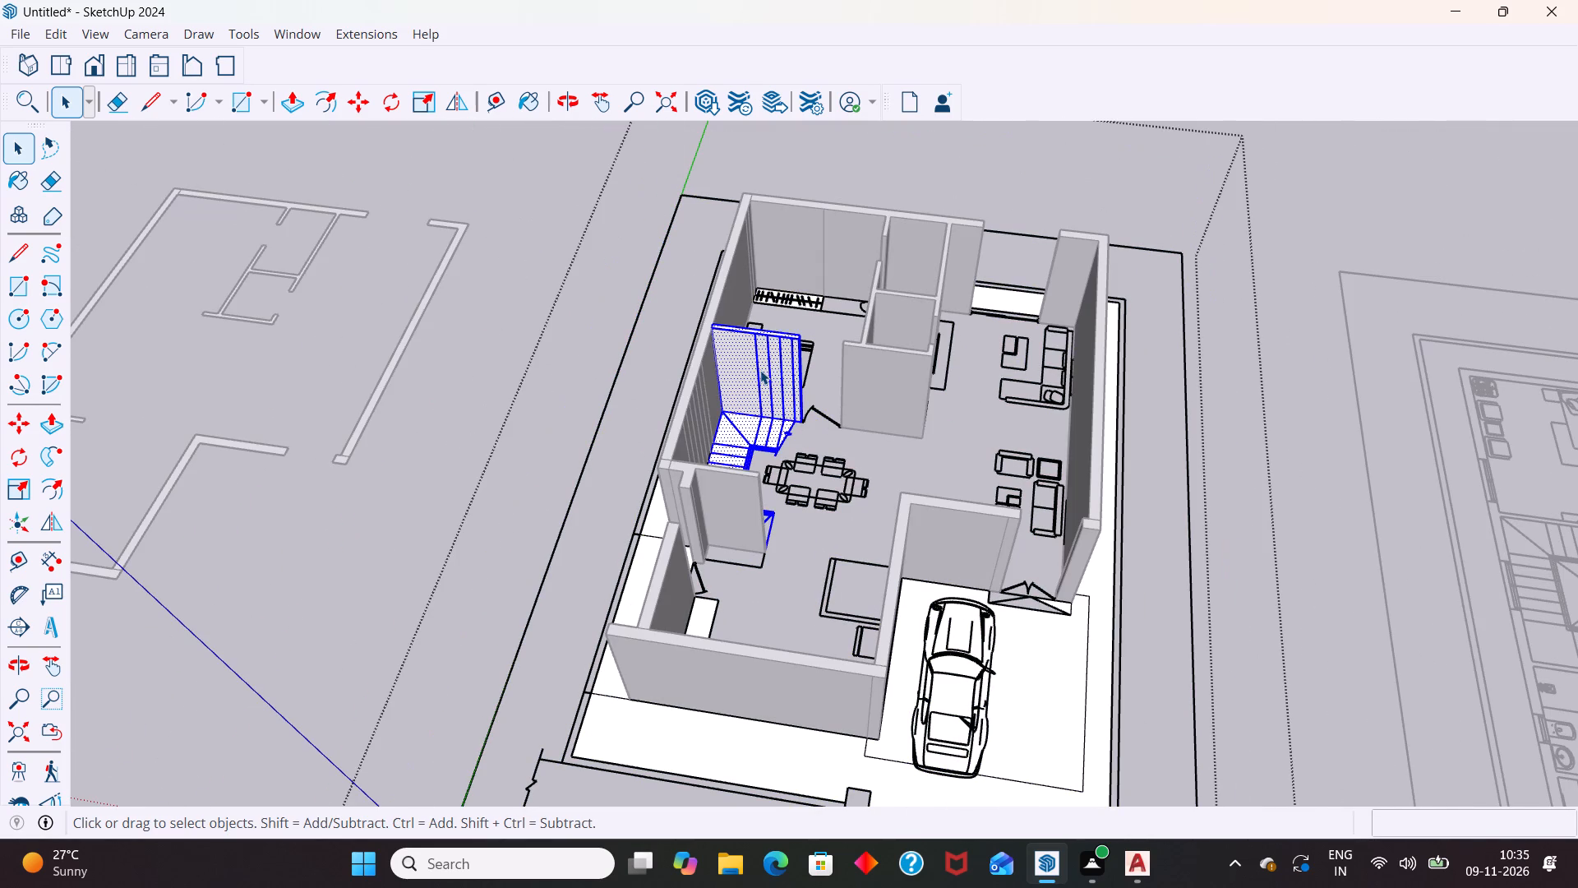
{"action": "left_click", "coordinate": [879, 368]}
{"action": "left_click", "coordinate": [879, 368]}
Cut the staircase-bedroom wall with its connected staircase geometry from the ground-floor plan group and paste it in place outside the group.
{"action": "left_click", "coordinate": [785, 366]}
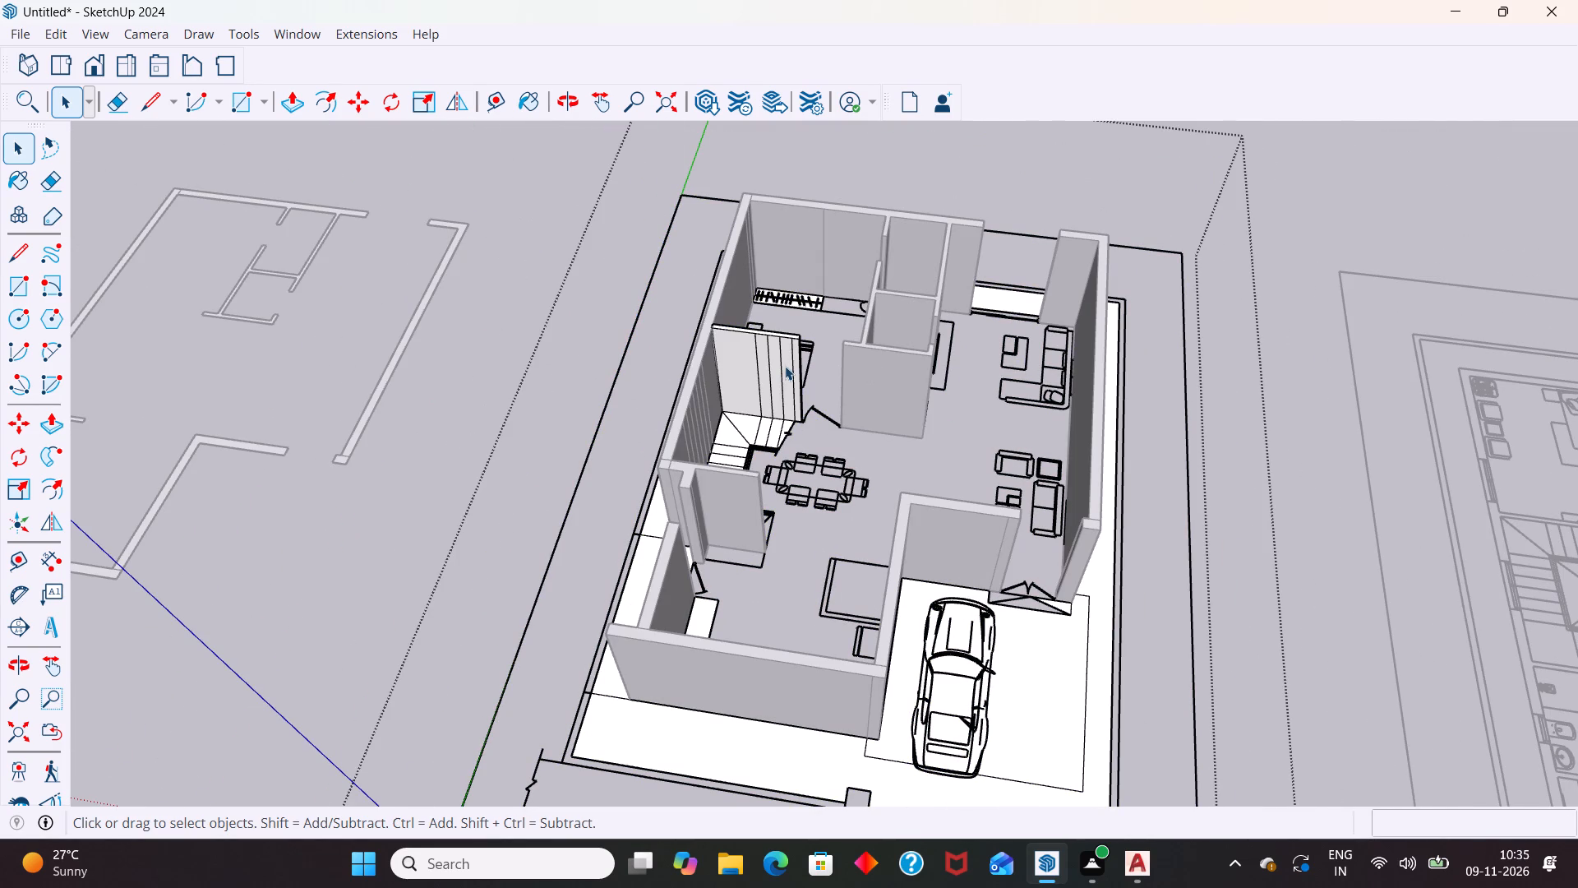
{"action": "scroll", "coordinate": [752, 355], "scroll_direction": "down", "scroll_amount": 3}
{"action": "middle_click_drag", "start_coordinate": [795, 425], "coordinate": [722, 483]}
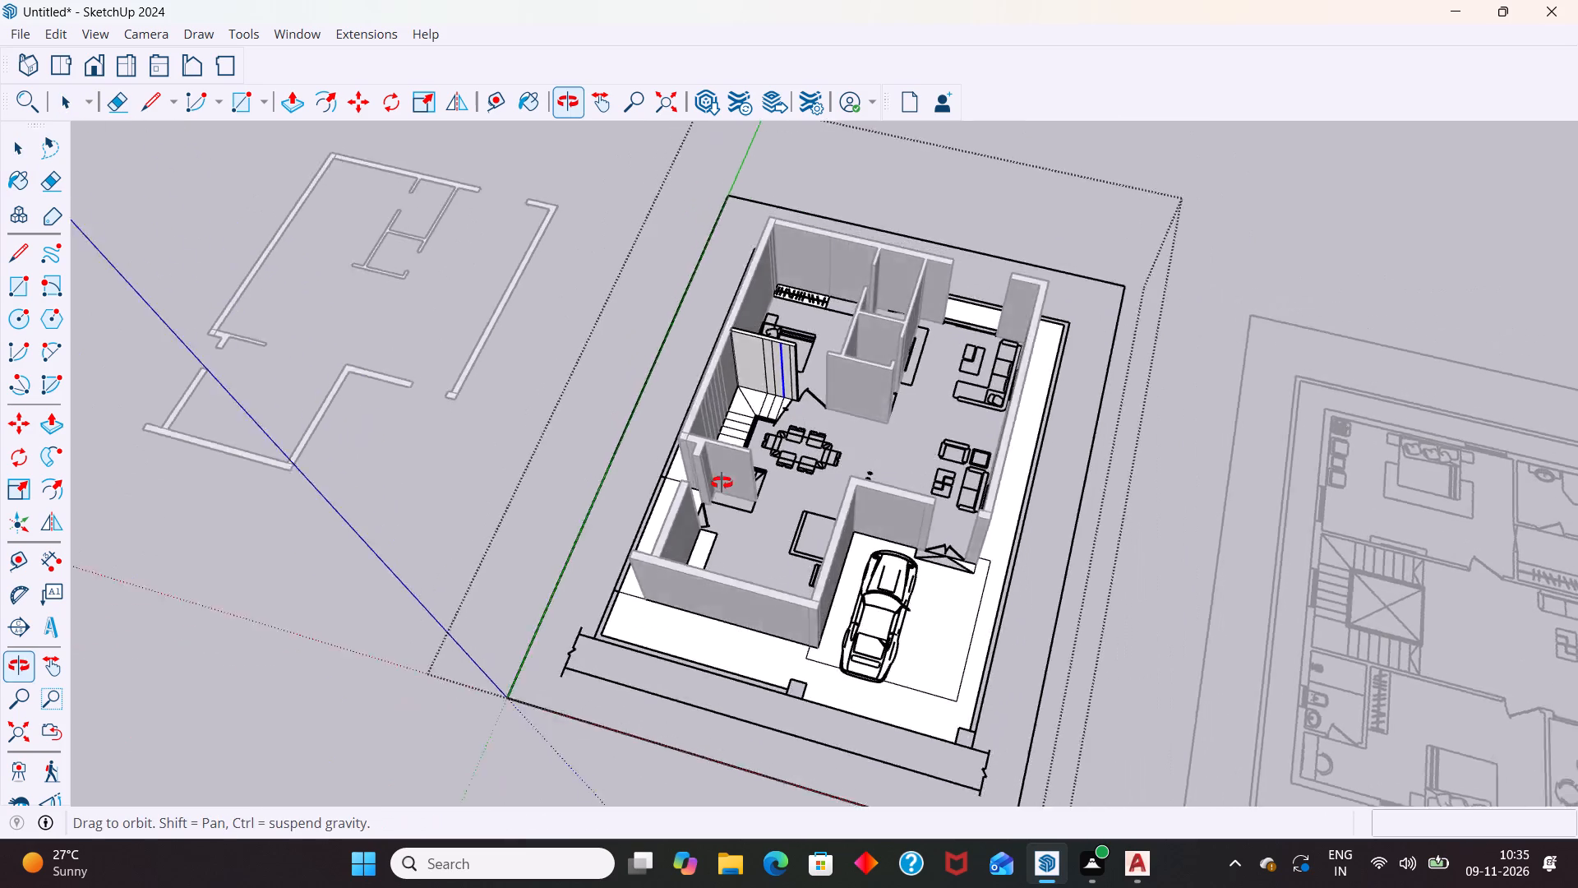
{"action": "middle_click_drag", "start_coordinate": [722, 483], "coordinate": [579, 423]}
{"action": "scroll", "coordinate": [754, 309], "scroll_direction": "up", "scroll_amount": 6}
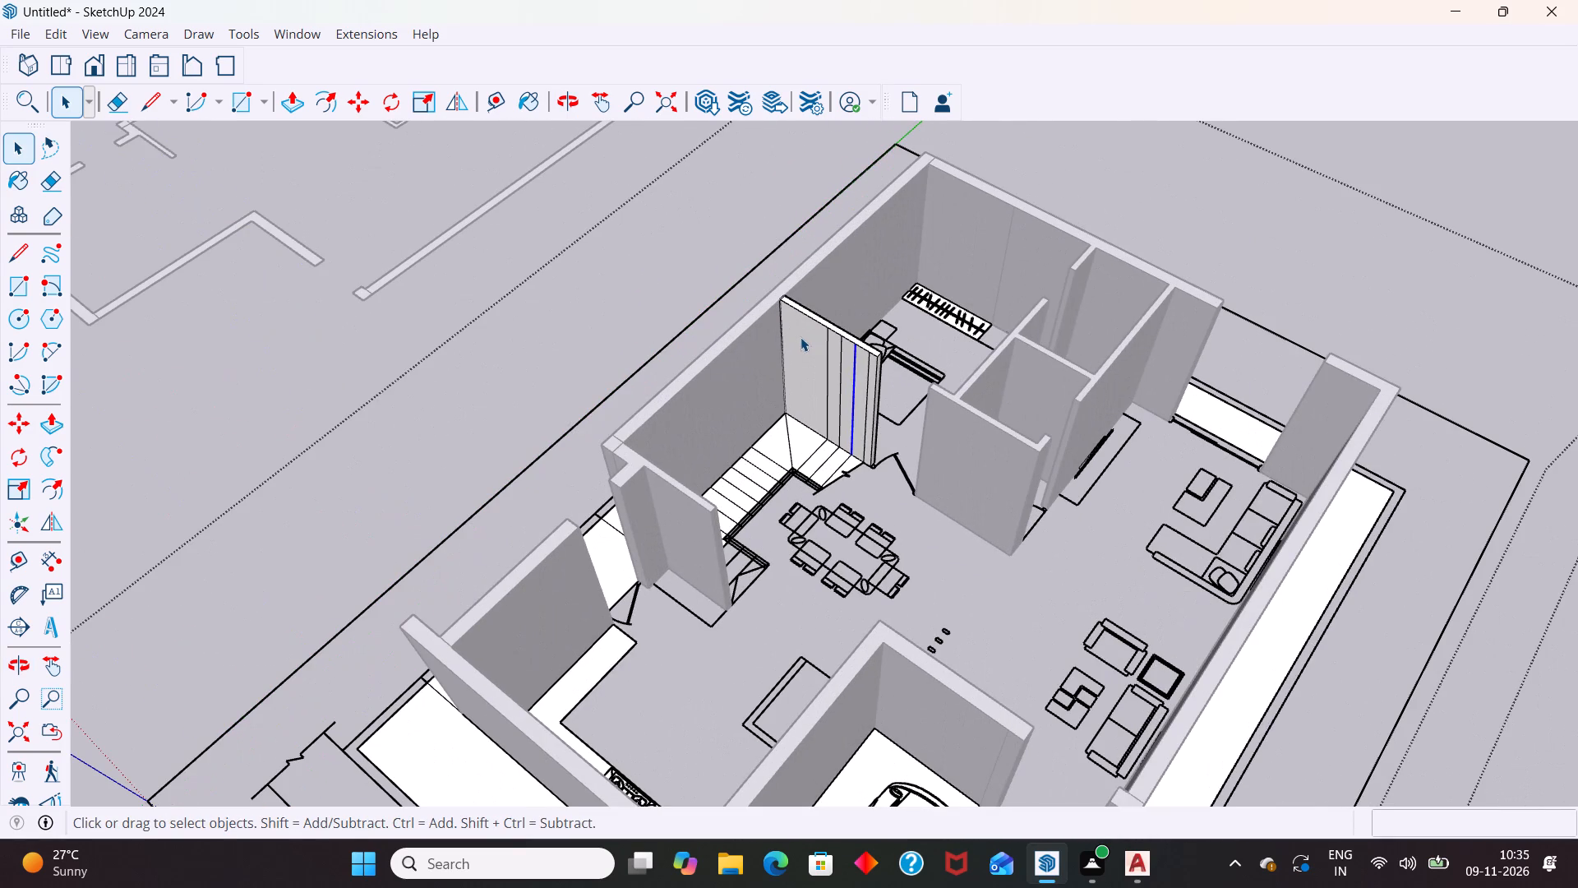
{"action": "scroll", "coordinate": [802, 335], "scroll_direction": "up", "scroll_amount": 4}
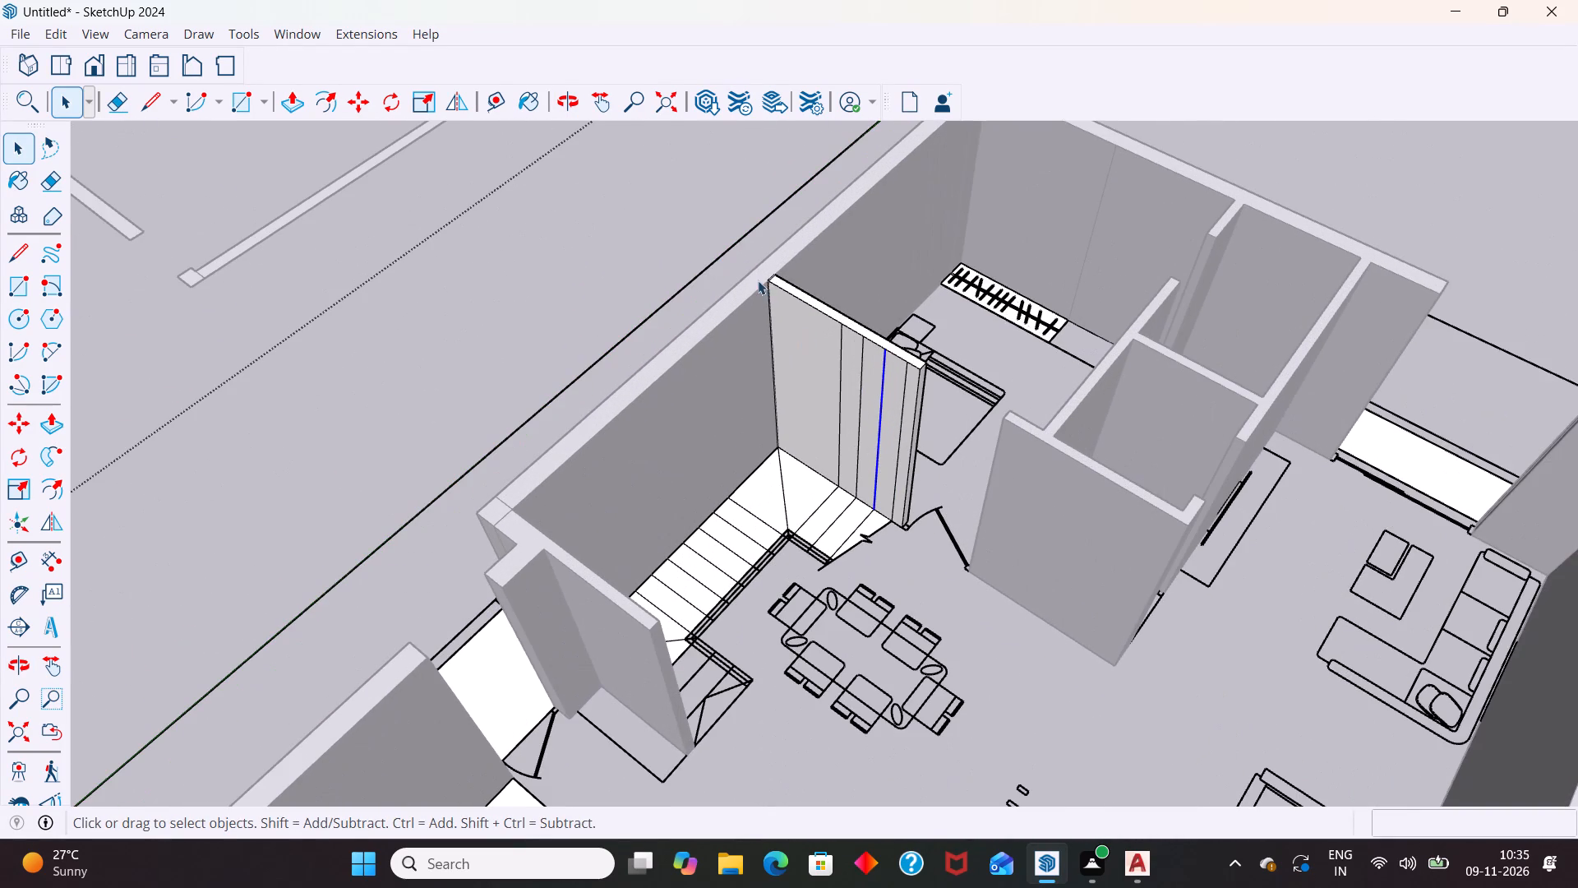
{"action": "left_click_drag", "start_coordinate": [753, 261], "coordinate": [952, 553]}
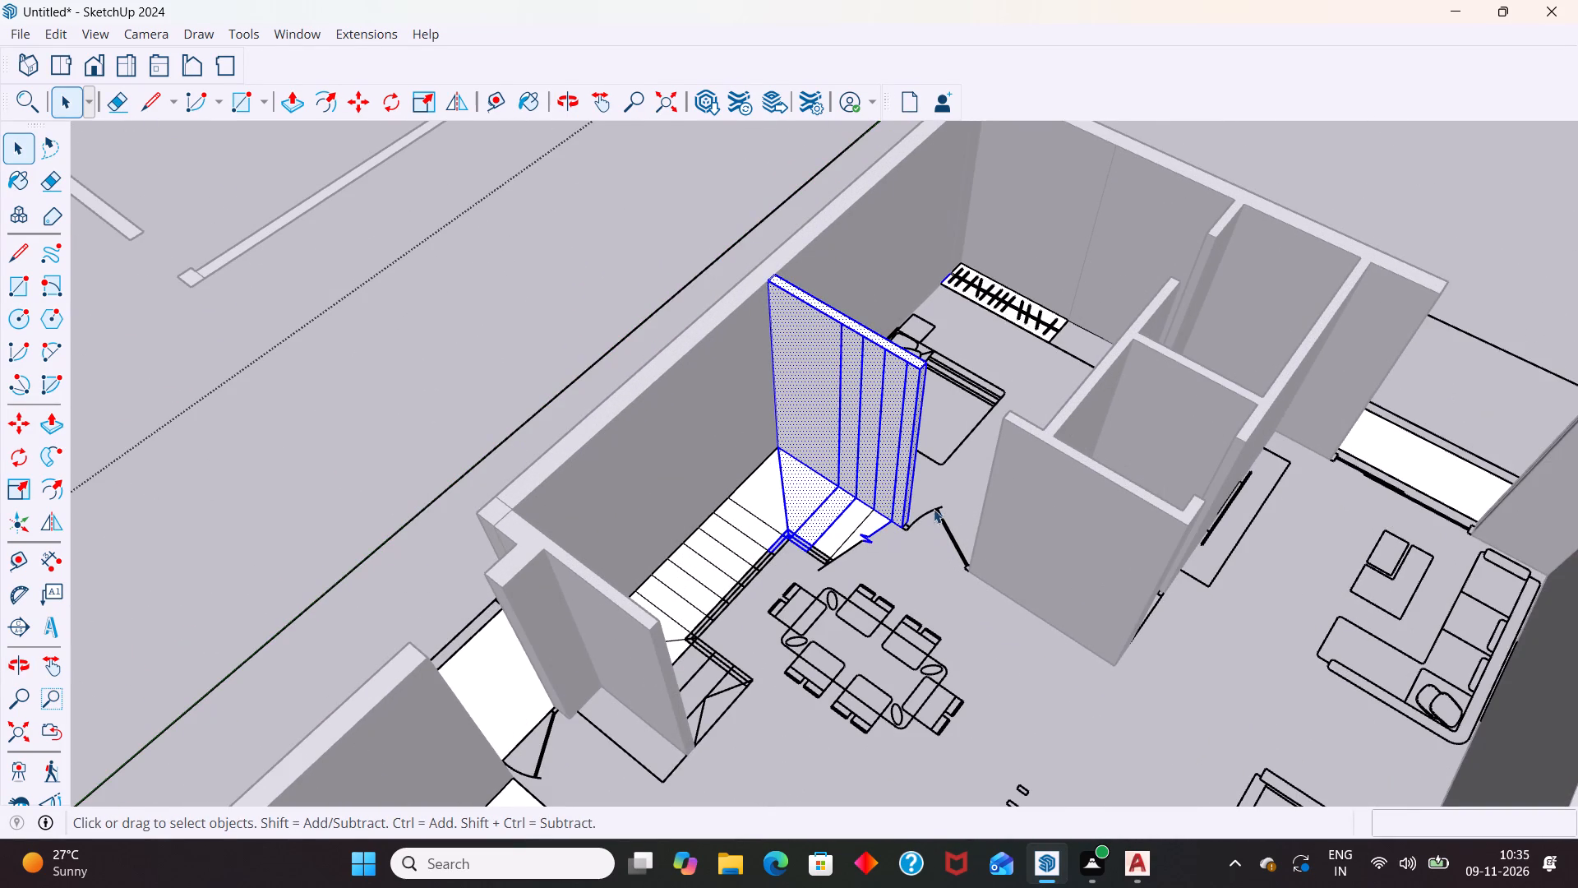
{"action": "triple_click", "coordinate": [909, 378]}
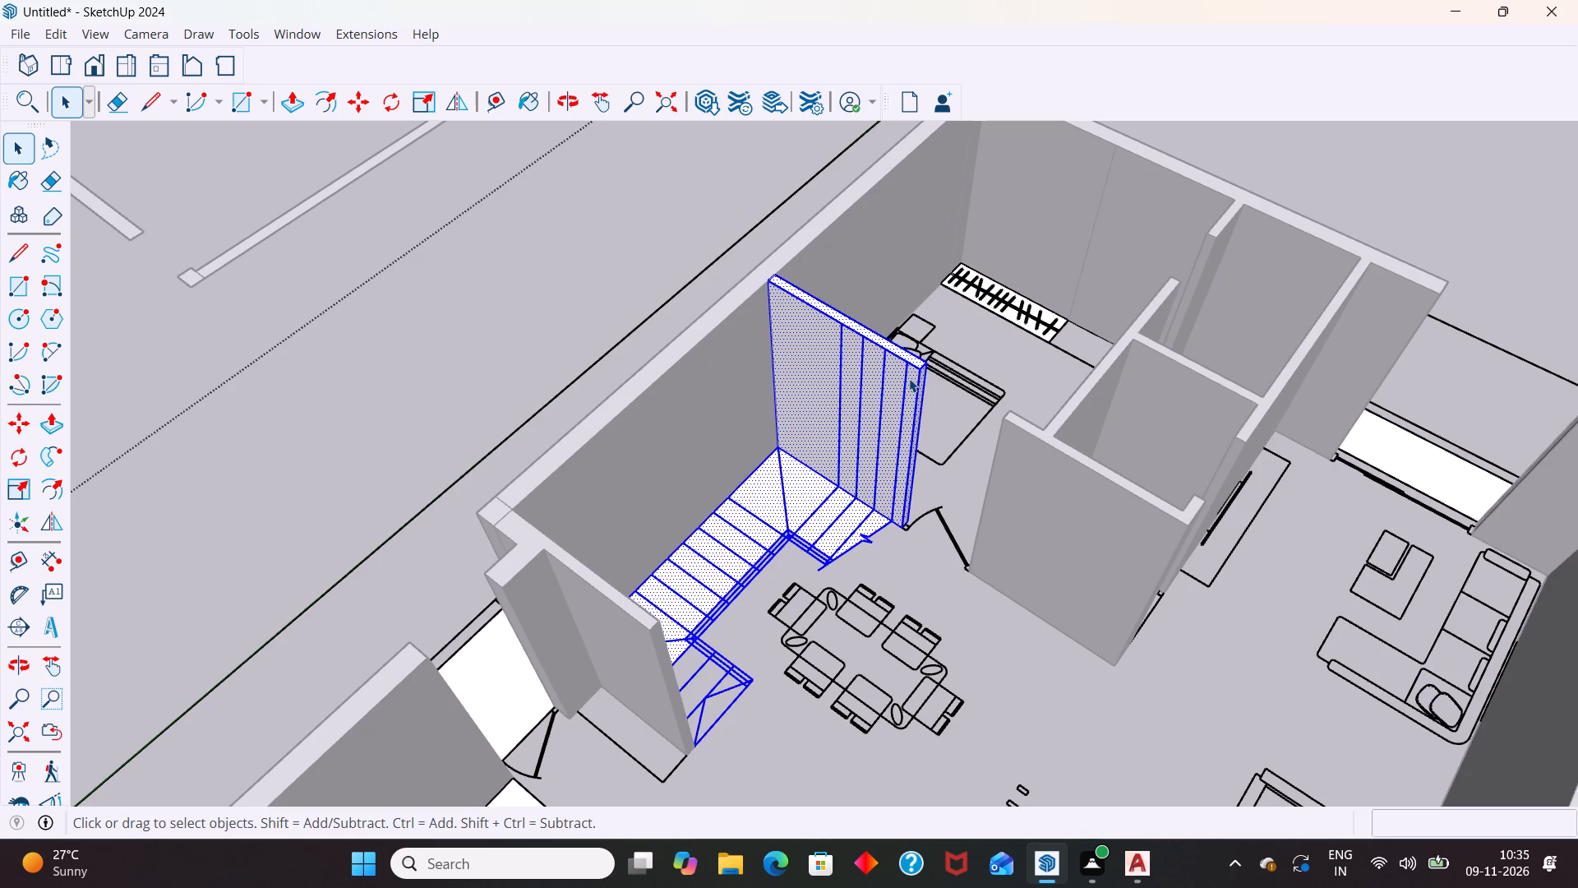
{"action": "scroll", "coordinate": [909, 378], "scroll_direction": "down", "scroll_amount": 6}
{"action": "middle_click_drag", "start_coordinate": [843, 473], "coordinate": [684, 307]}
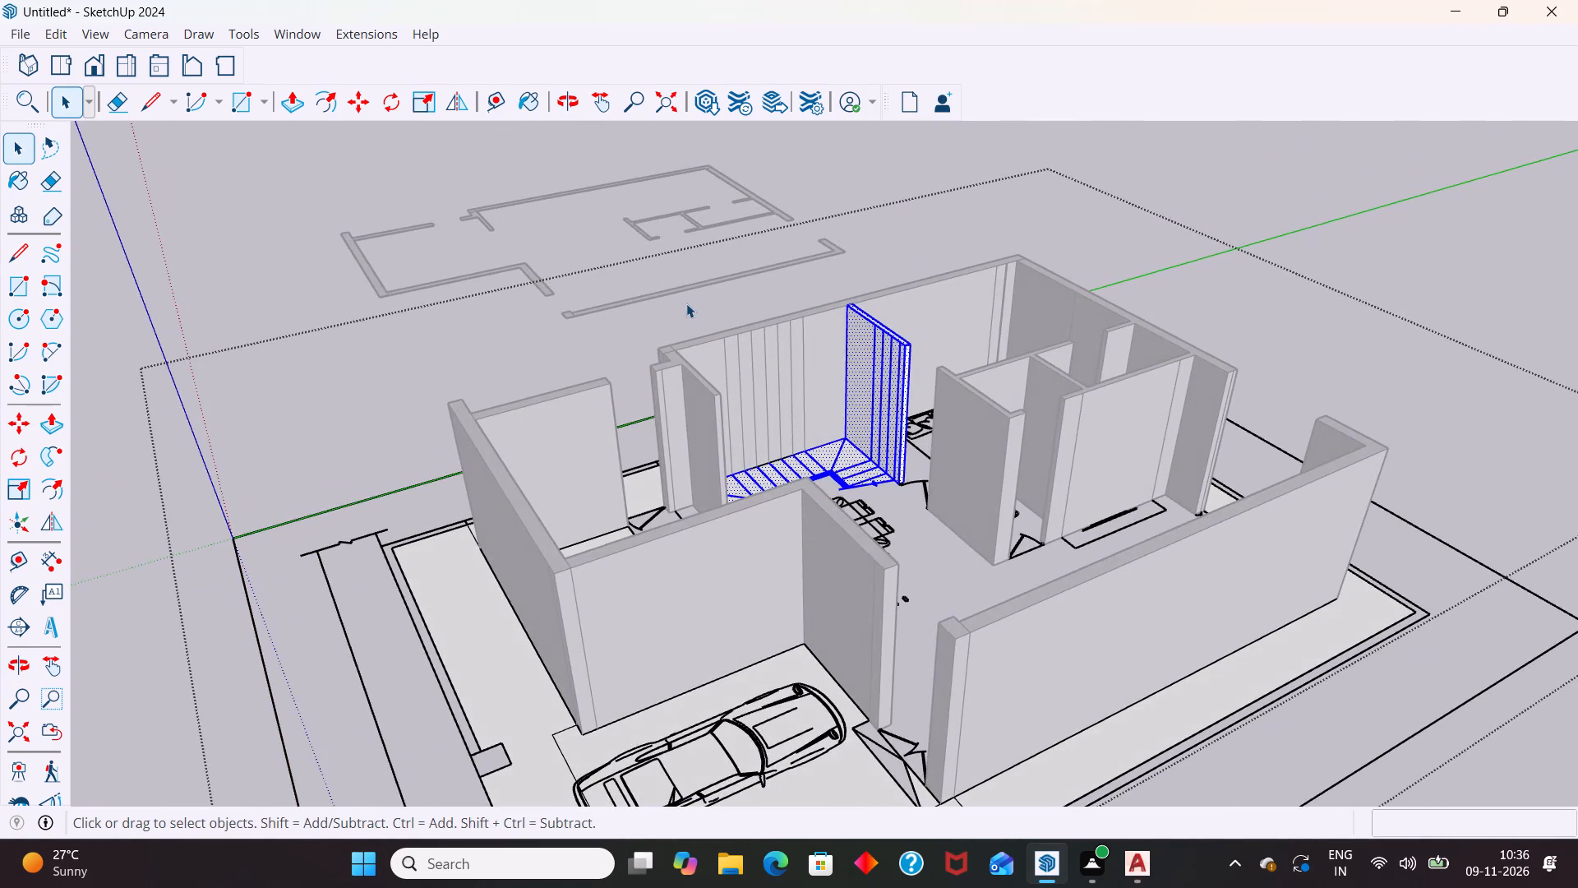
{"action": "scroll", "coordinate": [703, 312], "scroll_direction": "down", "scroll_amount": 5}
{"action": "middle_click_drag", "start_coordinate": [772, 382], "coordinate": [865, 372]}
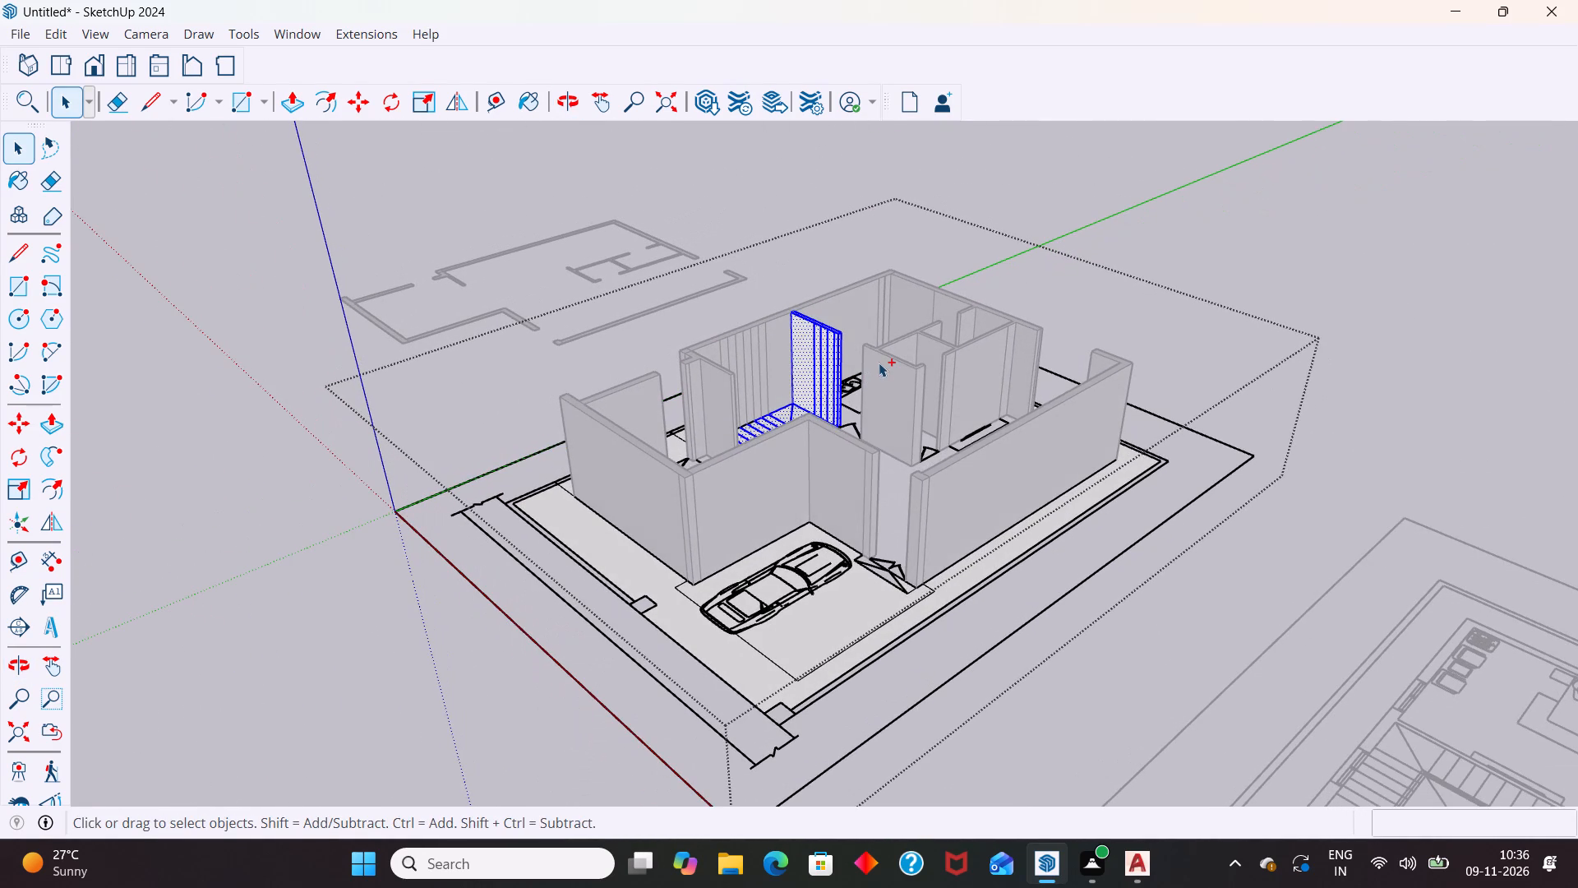
{"action": "key", "text": "ctrl+x"}
{"action": "left_click", "coordinate": [1133, 331]}
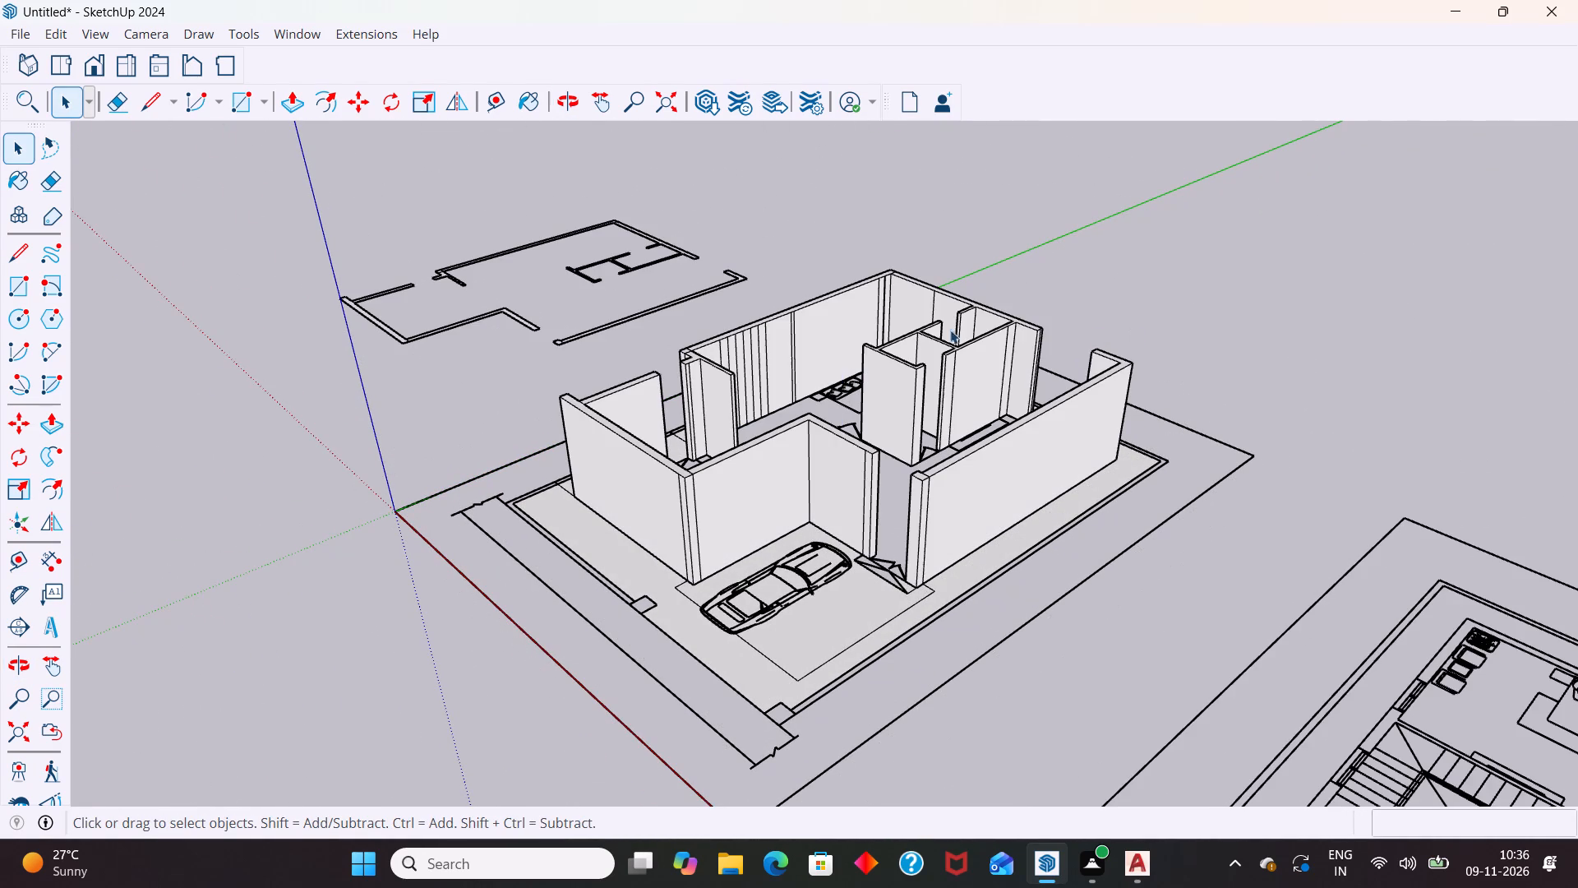
{"action": "left_click", "coordinate": [60, 33]}
{"action": "left_click", "coordinate": [219, 196]}
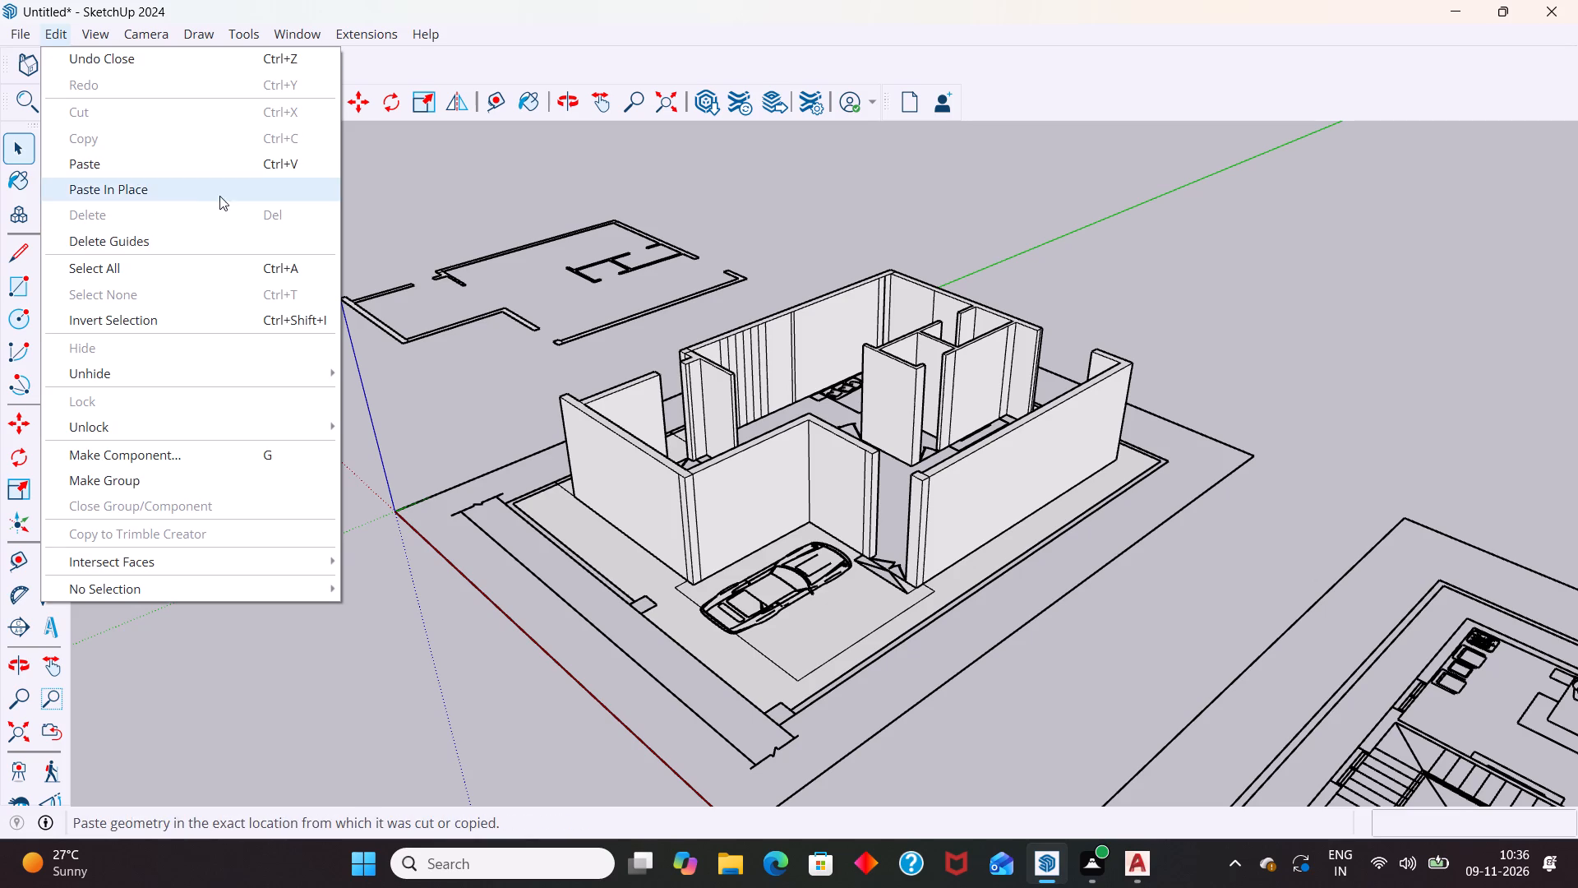
Check the pasted staircase wall's position and its separation from the surrounding ground-floor wall group.
{"action": "scroll", "coordinate": [882, 345], "scroll_direction": "up", "scroll_amount": 3}
{"action": "left_click", "coordinate": [1058, 274]}
{"action": "triple_click", "coordinate": [818, 345]}
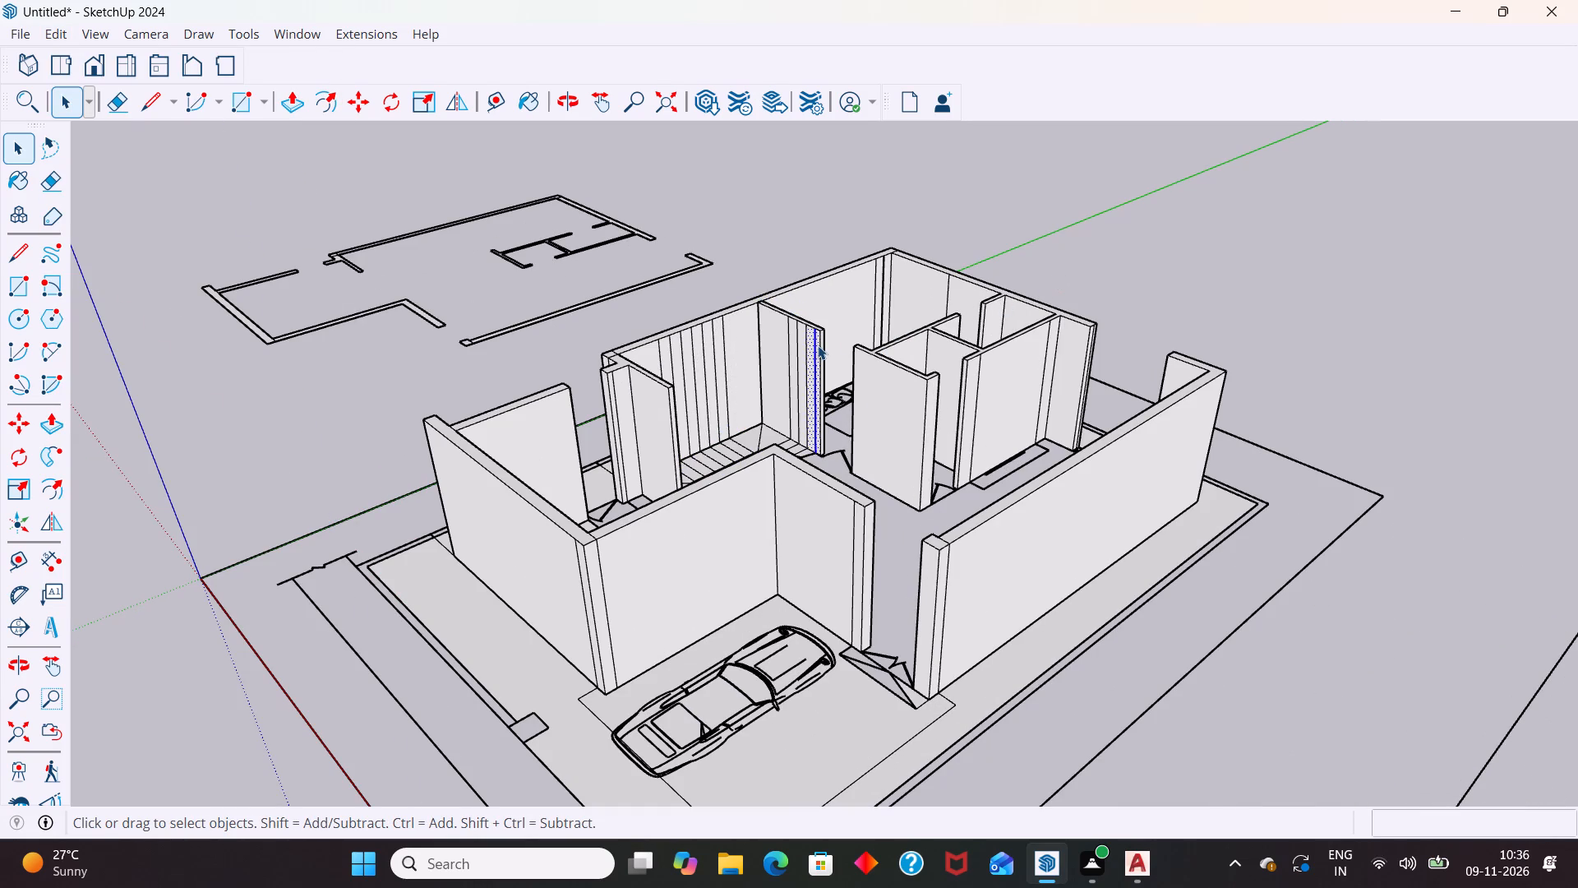
{"action": "triple_click", "coordinate": [890, 389]}
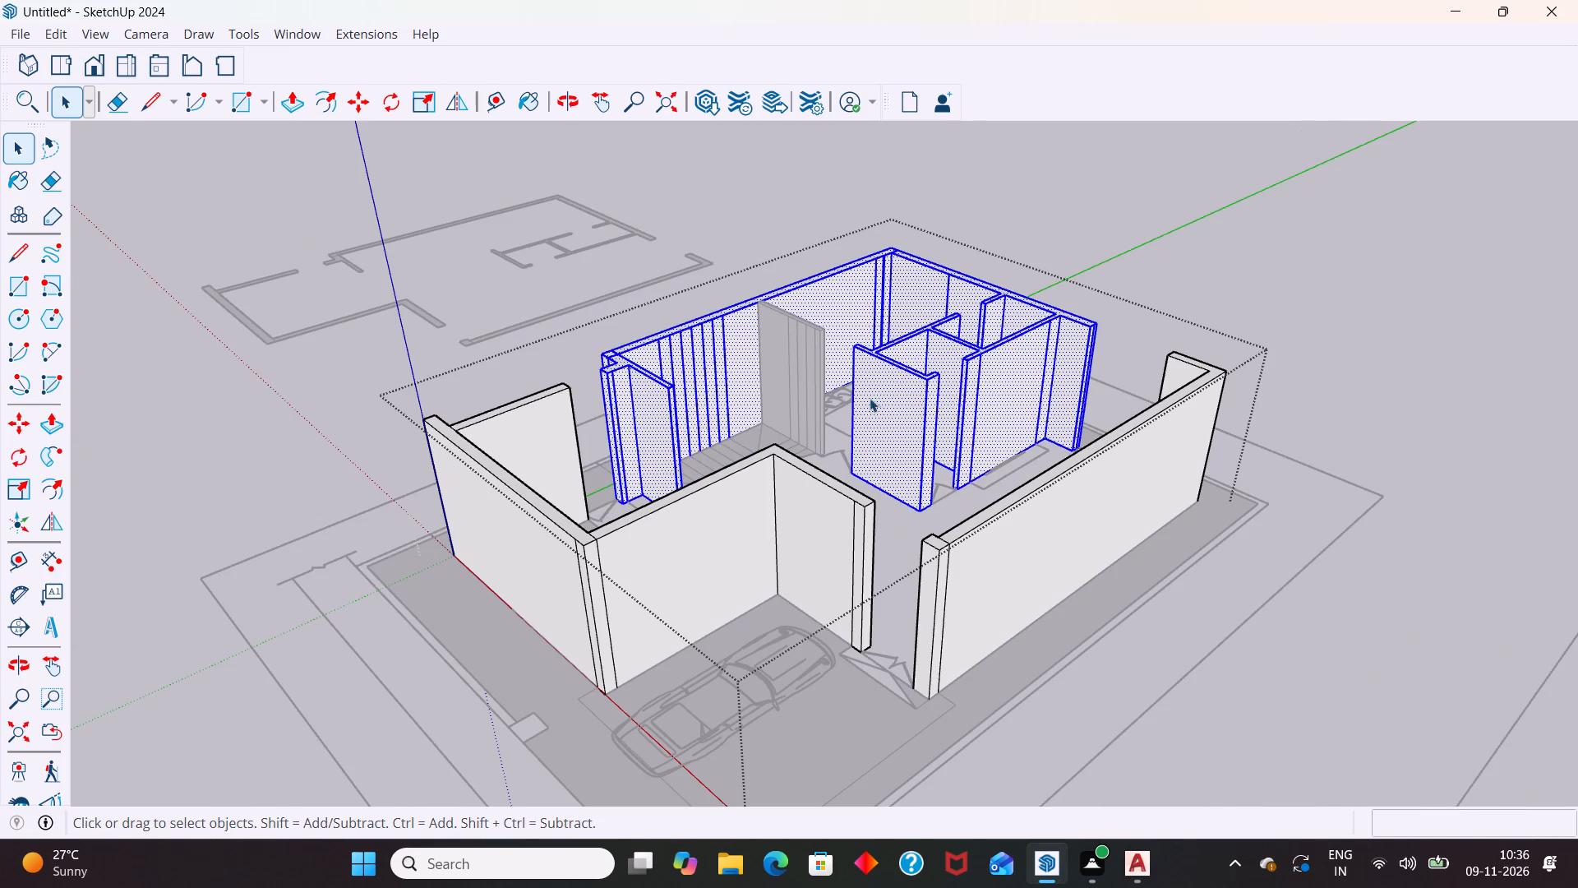
{"action": "middle_click_drag", "start_coordinate": [855, 408], "coordinate": [1044, 416]}
{"action": "scroll", "coordinate": [925, 350], "scroll_direction": "down", "scroll_amount": 4}
{"action": "left_click", "coordinate": [613, 374]}
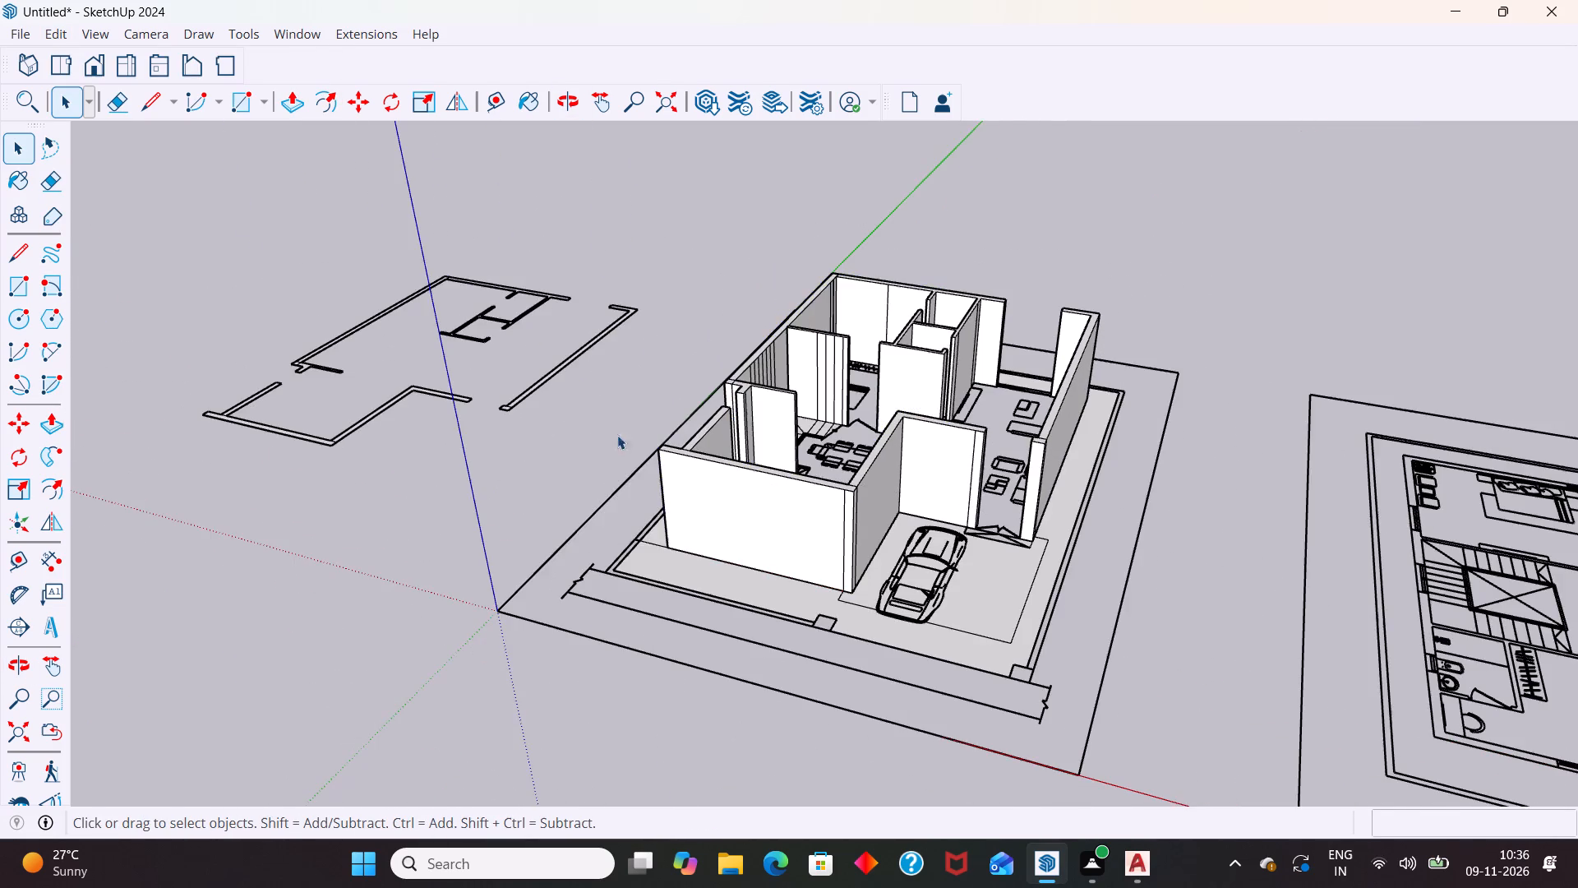
{"action": "middle_click_drag", "start_coordinate": [696, 490], "coordinate": [930, 508]}
Dimension the thickness of the short wall end facing the living area, and delete that dimension.
{"action": "scroll", "coordinate": [927, 403], "scroll_direction": "up", "scroll_amount": 2}
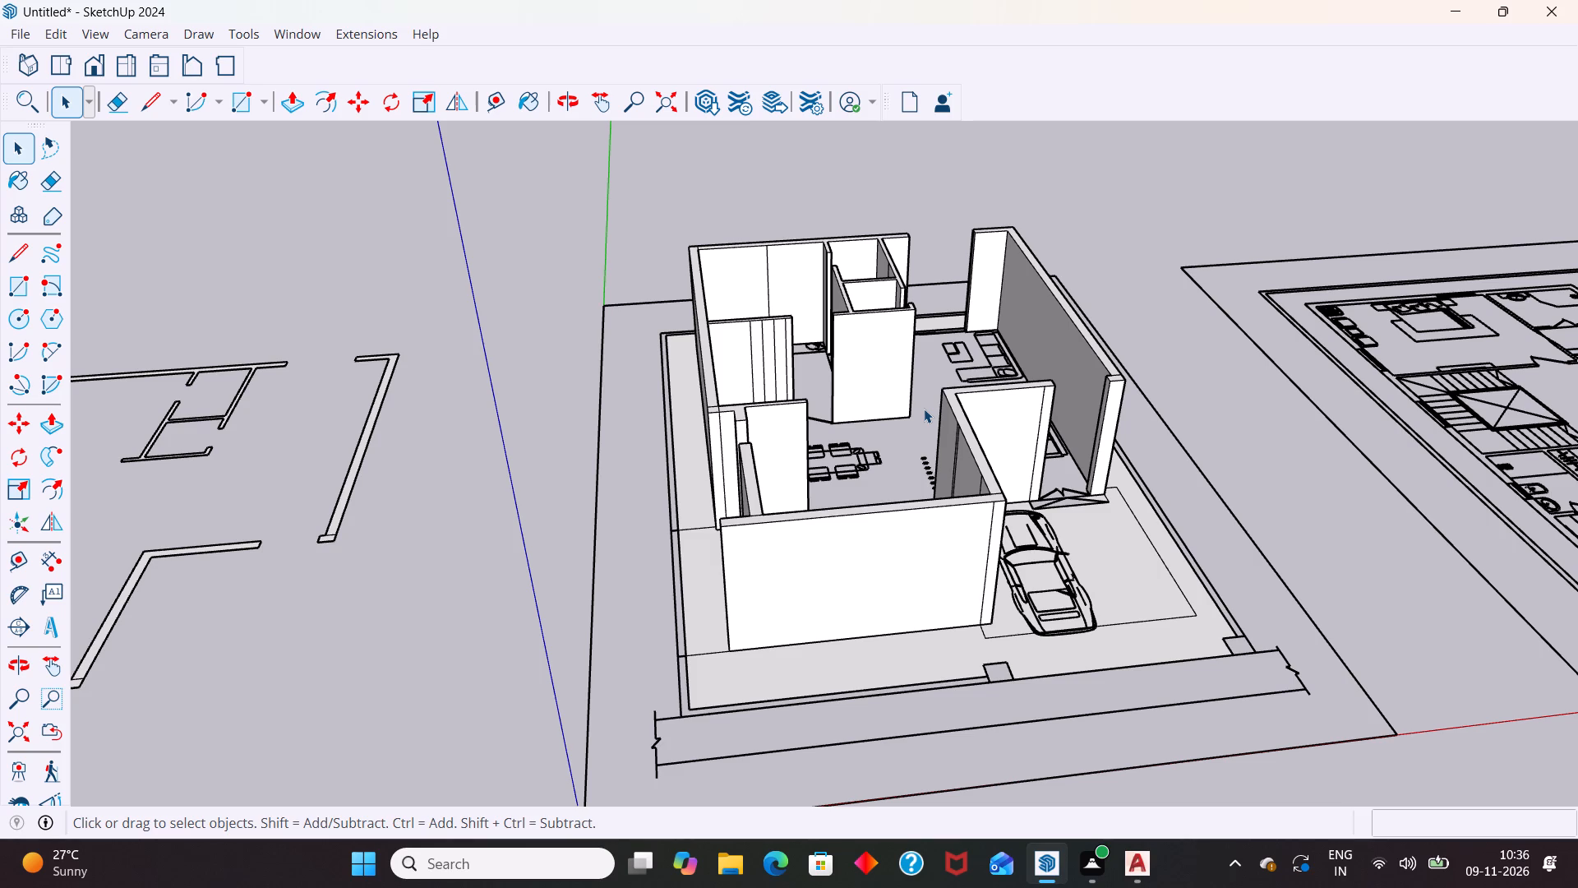
{"action": "scroll", "coordinate": [914, 400], "scroll_direction": "up", "scroll_amount": 6}
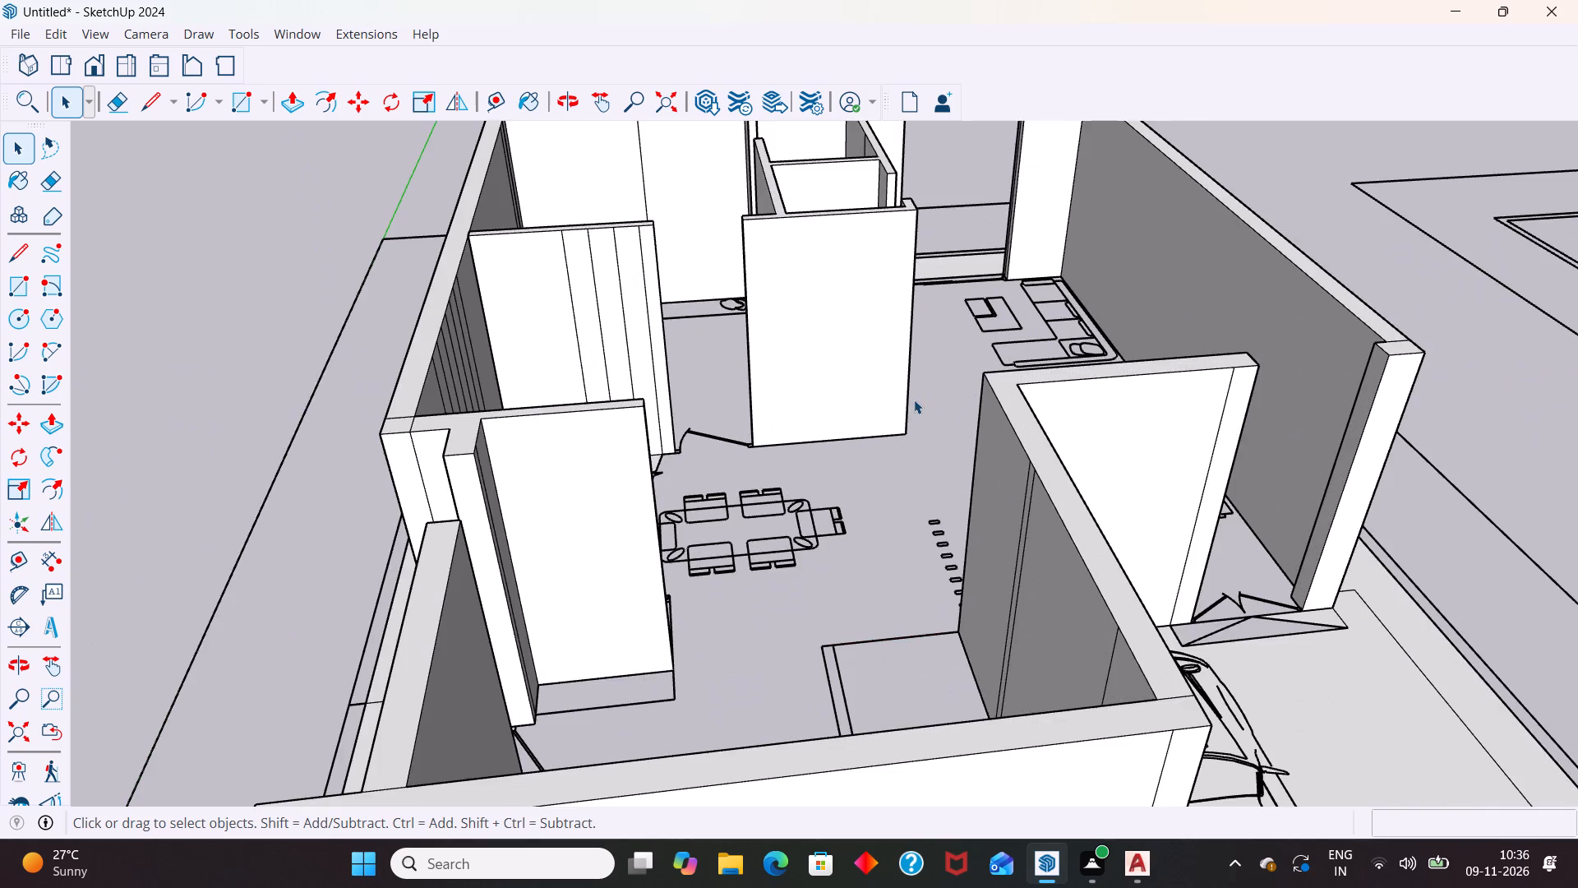
{"action": "middle_click_drag", "start_coordinate": [910, 424], "coordinate": [804, 590]}
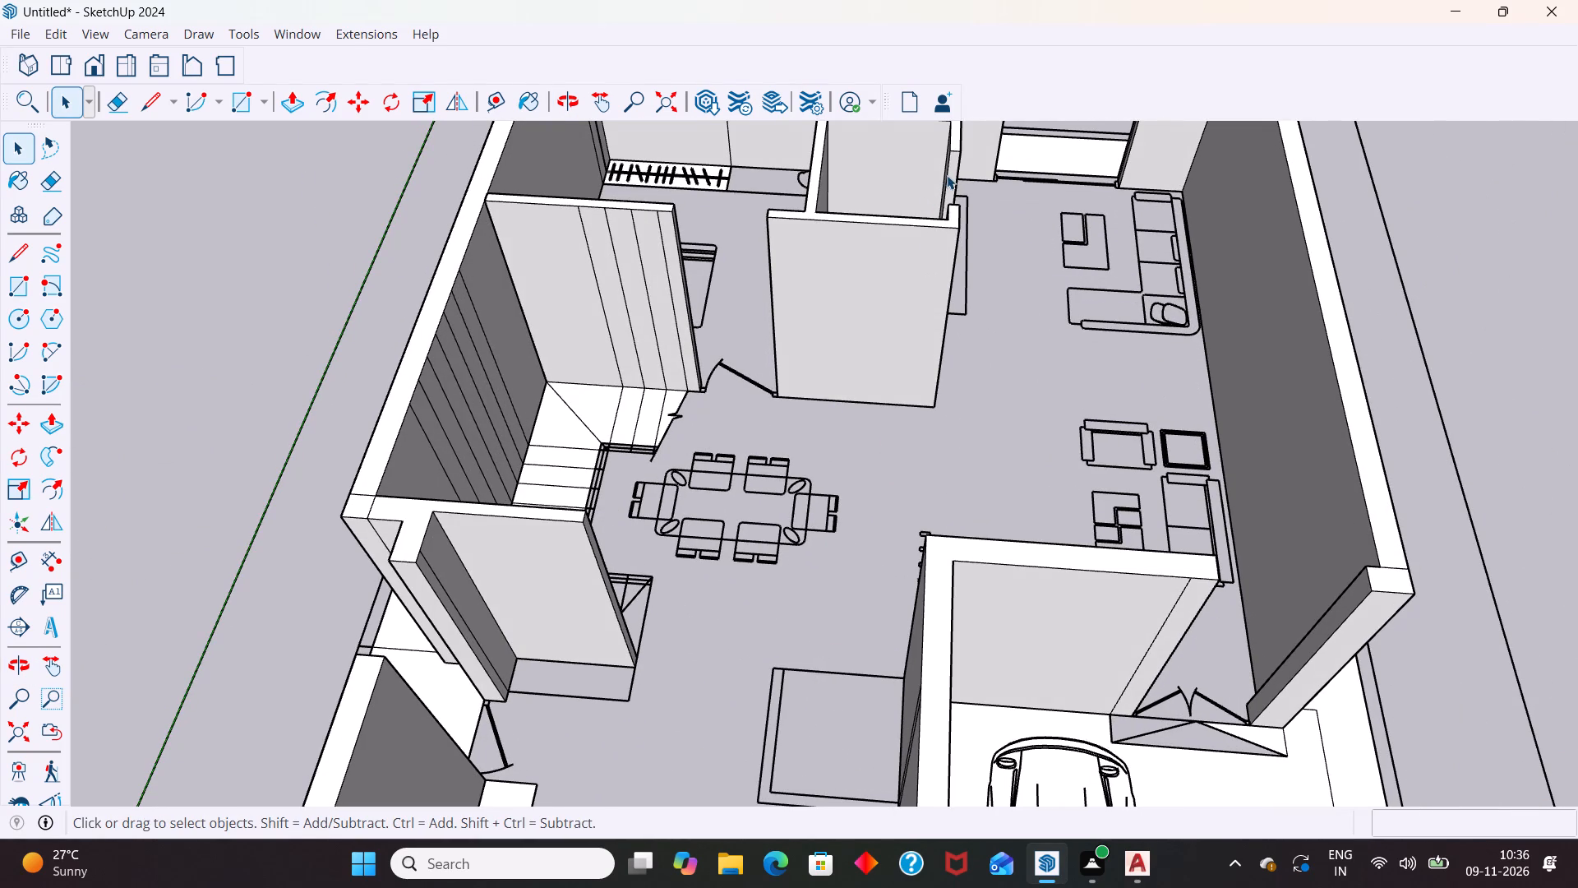
{"action": "scroll", "coordinate": [946, 160], "scroll_direction": "up", "scroll_amount": 6}
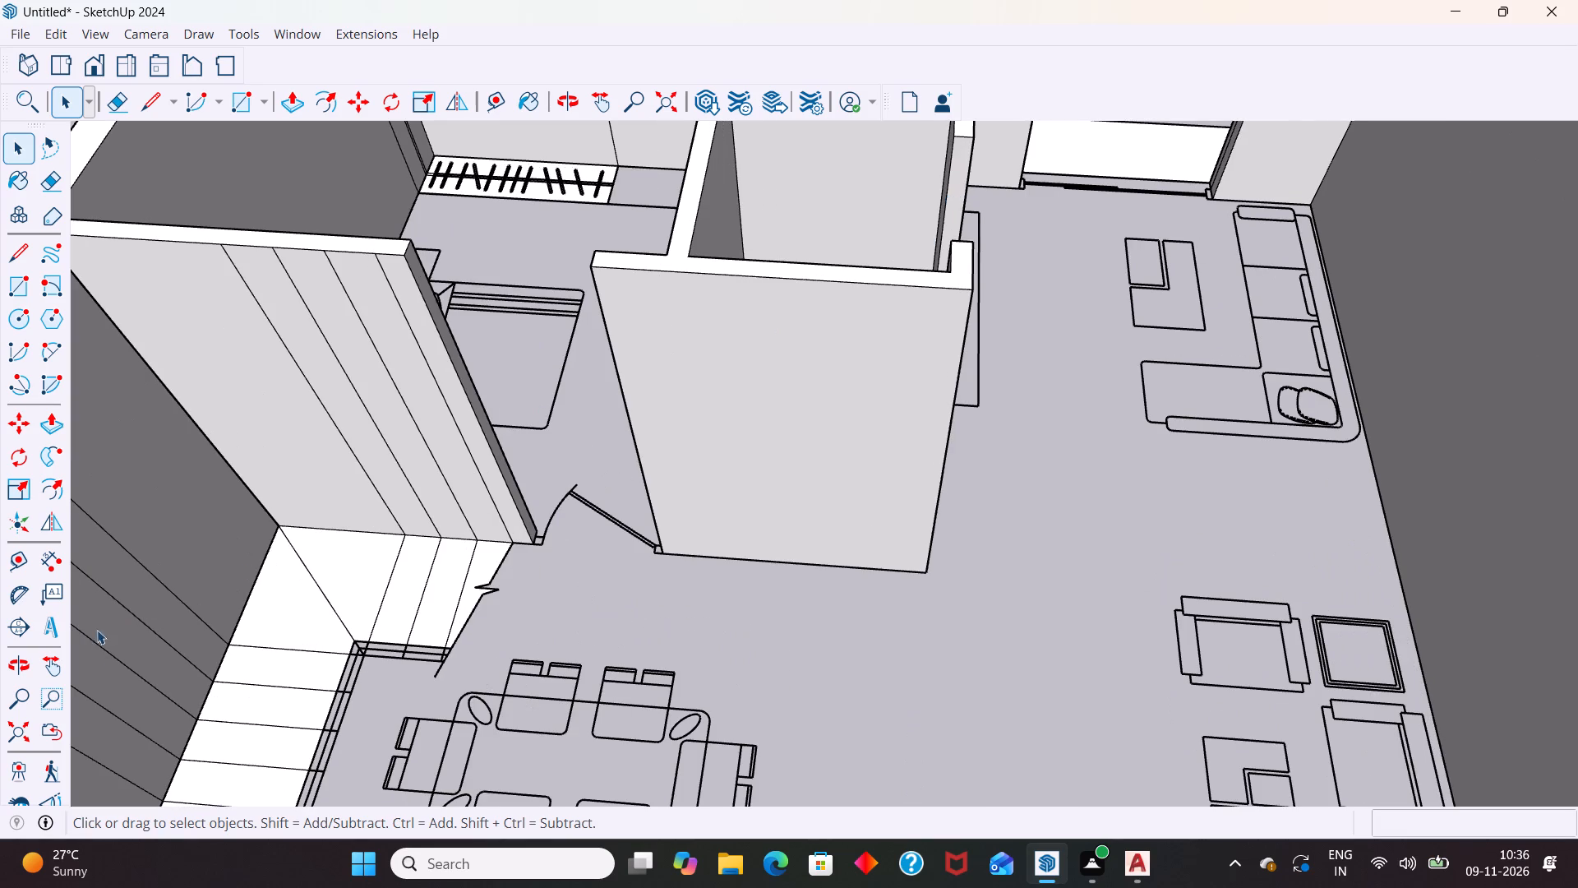
{"action": "left_click", "coordinate": [52, 558]}
{"action": "scroll", "coordinate": [893, 330], "scroll_direction": "up", "scroll_amount": 9}
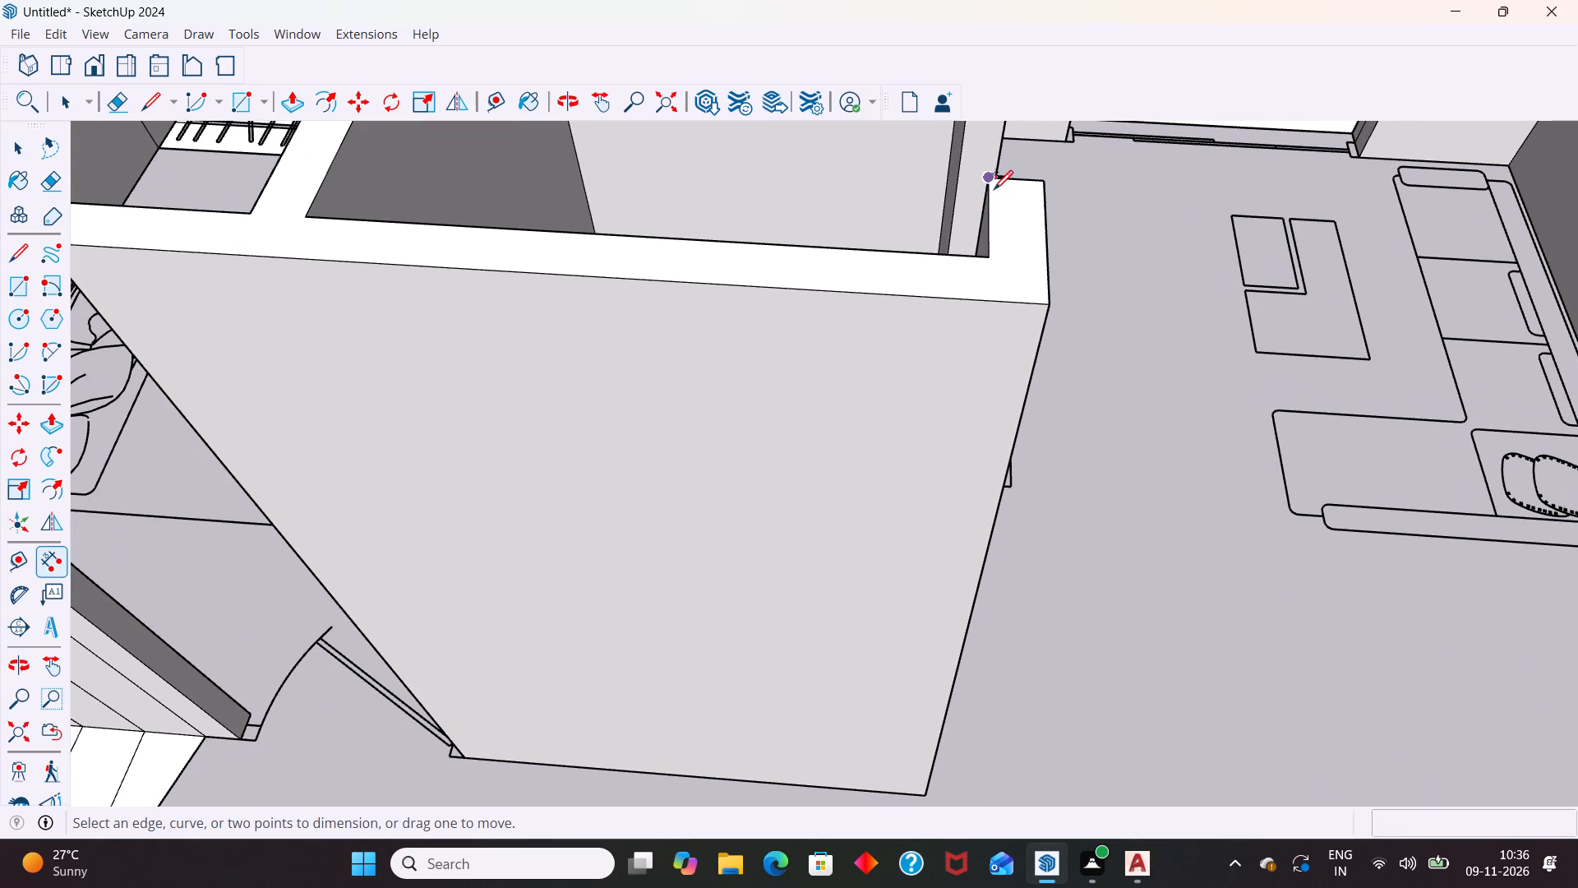
{"action": "left_click", "coordinate": [990, 180]}
{"action": "left_click", "coordinate": [1045, 178]}
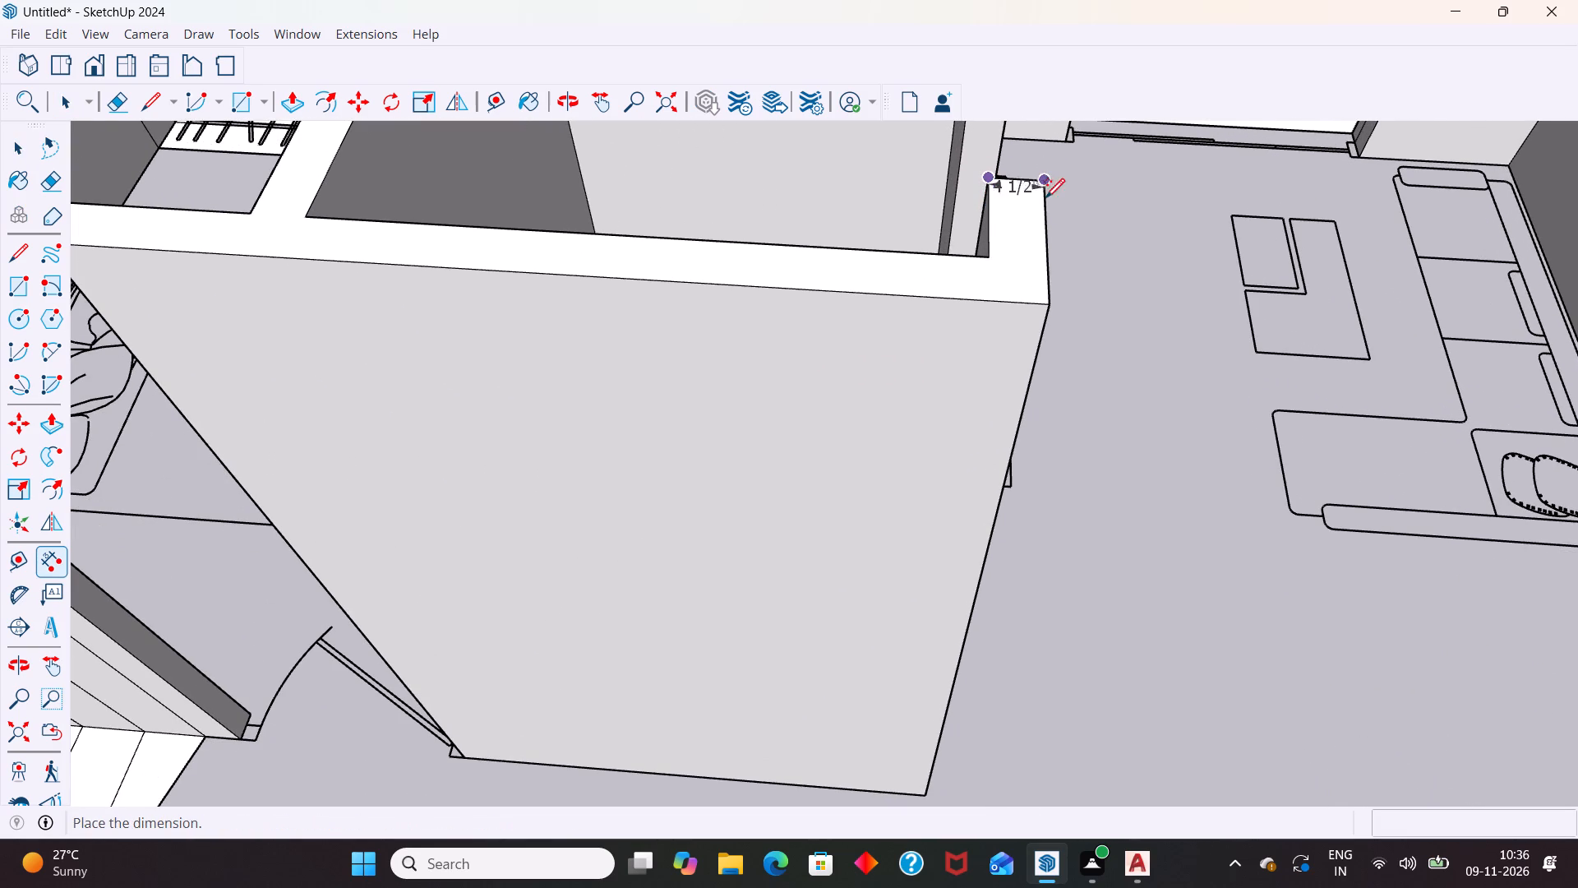
{"action": "left_click", "coordinate": [1042, 206]}
{"action": "key", "text": "space"}
{"action": "left_click", "coordinate": [1028, 203]}
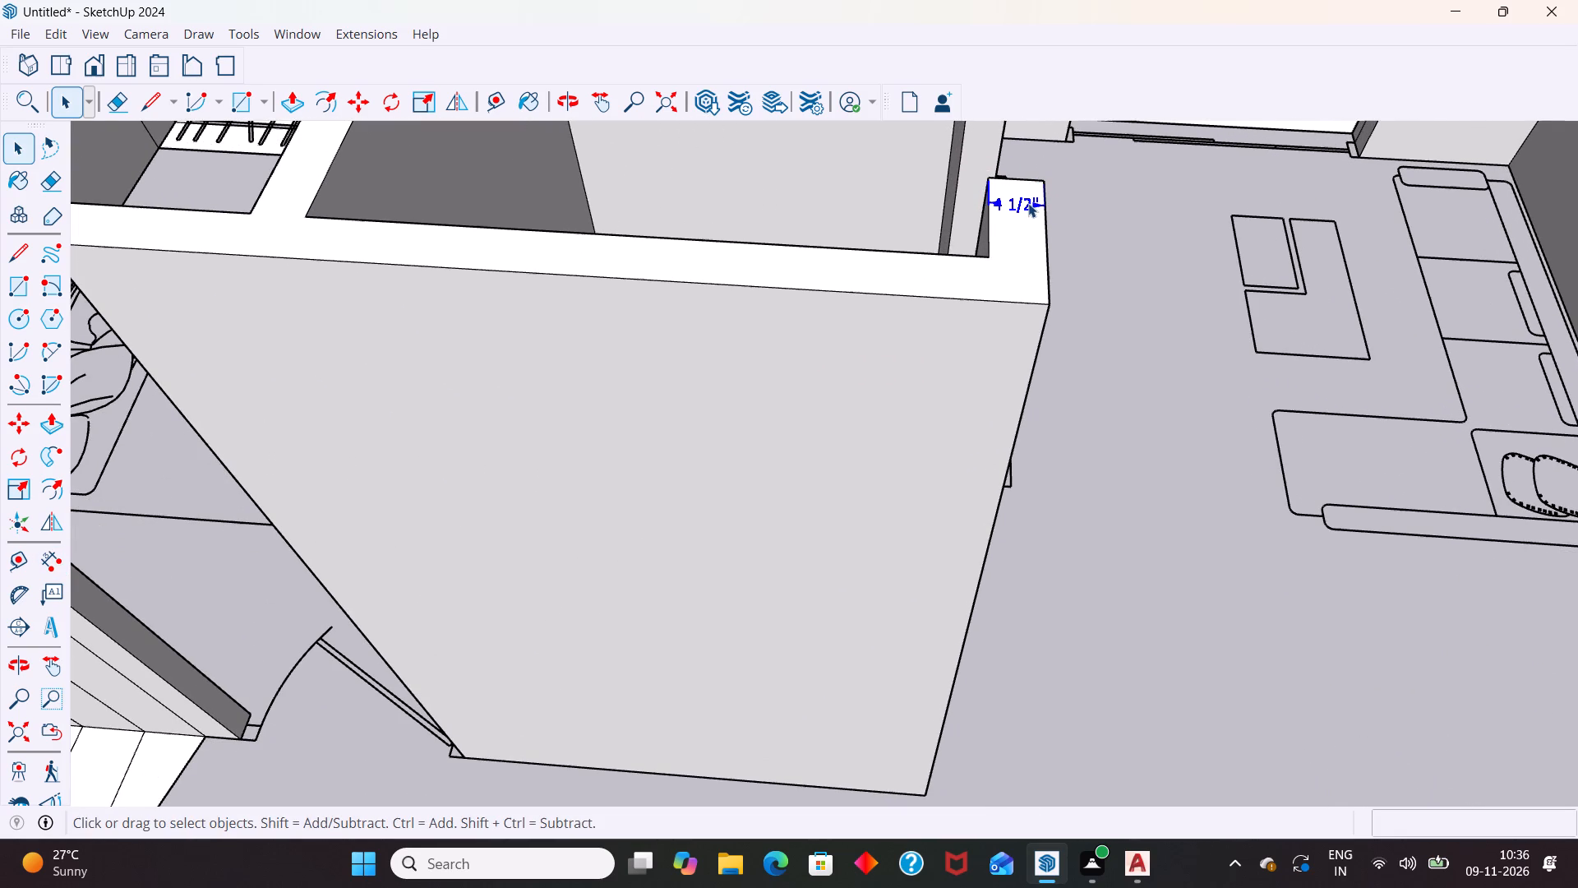
{"action": "key", "text": "Delete"}
Examine the raised ground-floor walls and the open car porch corner from several angles.
{"action": "scroll", "coordinate": [1003, 280], "scroll_direction": "down", "scroll_amount": 20}
{"action": "scroll", "coordinate": [1003, 280], "scroll_direction": "down", "scroll_amount": 4}
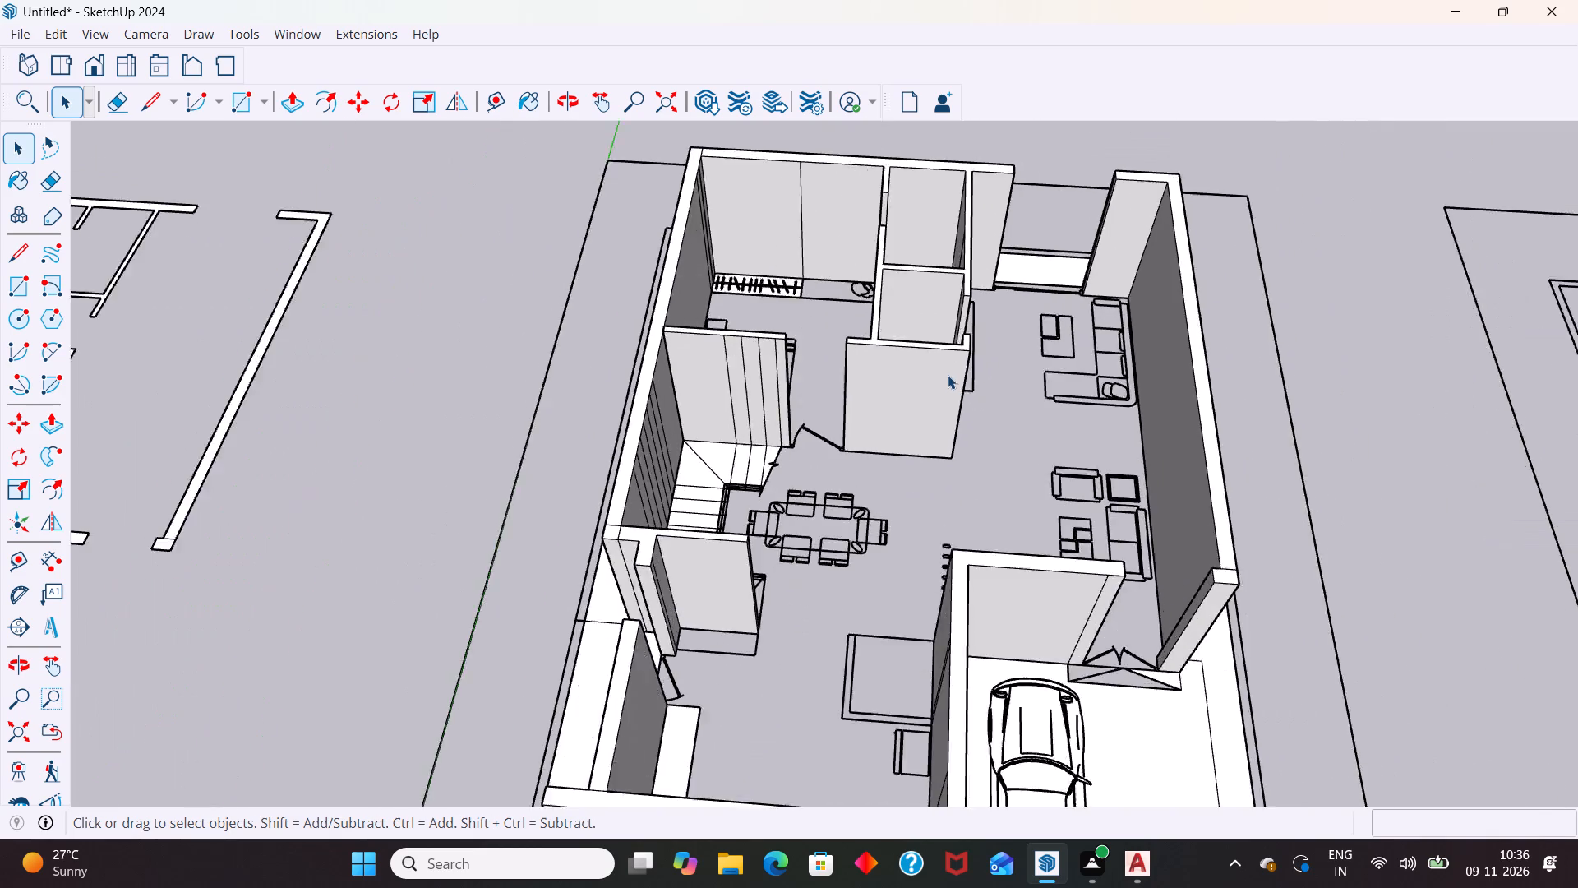
{"action": "scroll", "coordinate": [948, 375], "scroll_direction": "down", "scroll_amount": 7}
{"action": "middle_click_drag", "start_coordinate": [847, 427], "coordinate": [872, 333]}
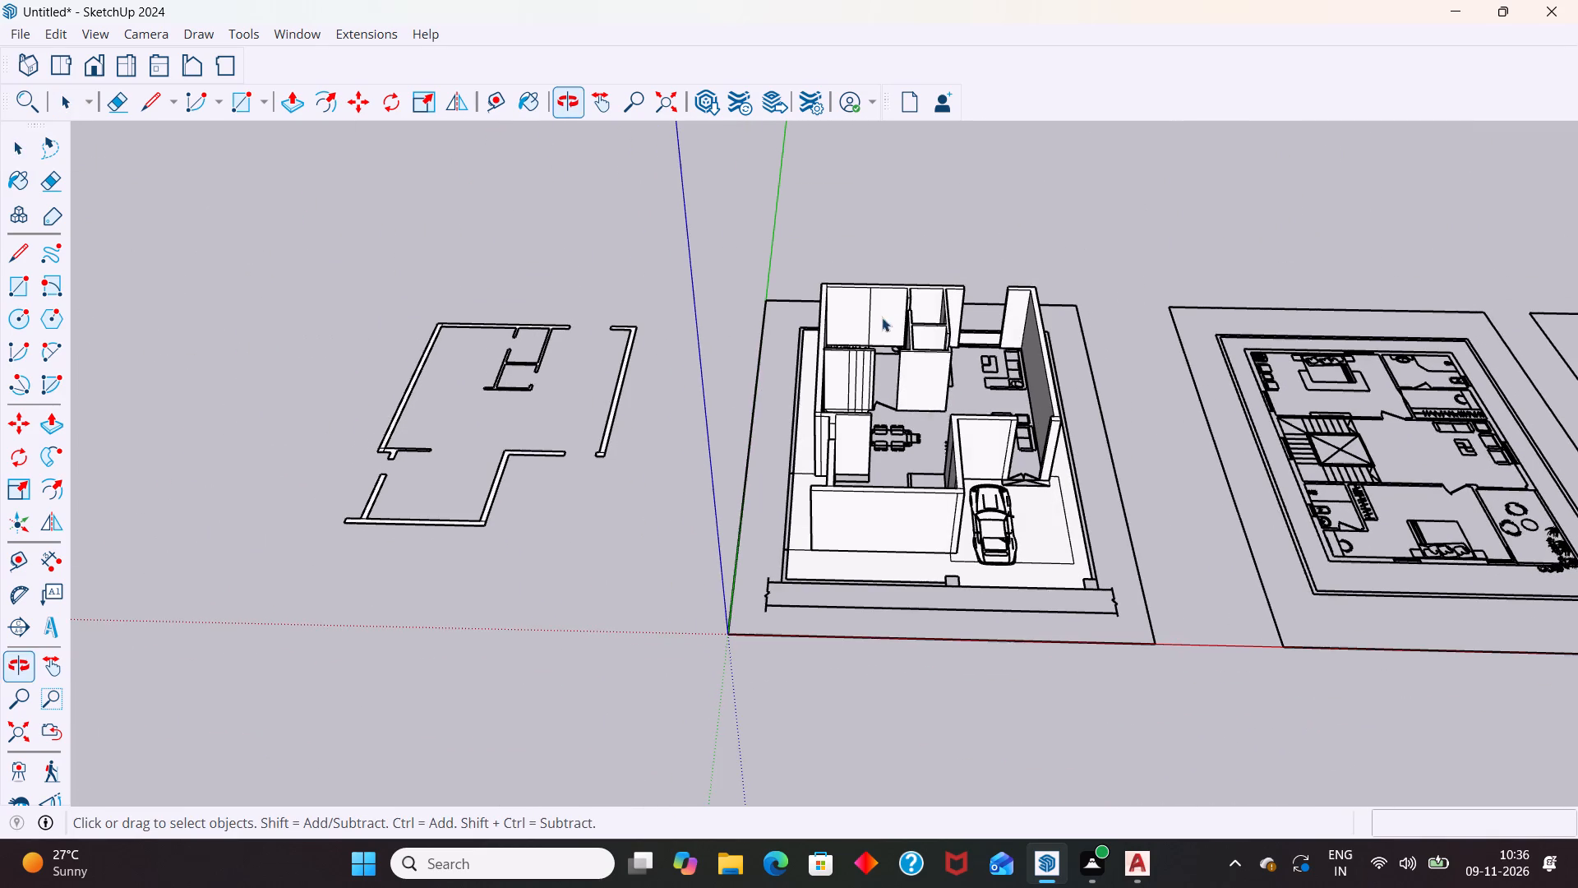
{"action": "middle_click_drag", "start_coordinate": [1003, 552], "coordinate": [897, 436]}
{"action": "scroll", "coordinate": [982, 412], "scroll_direction": "up", "scroll_amount": 4}
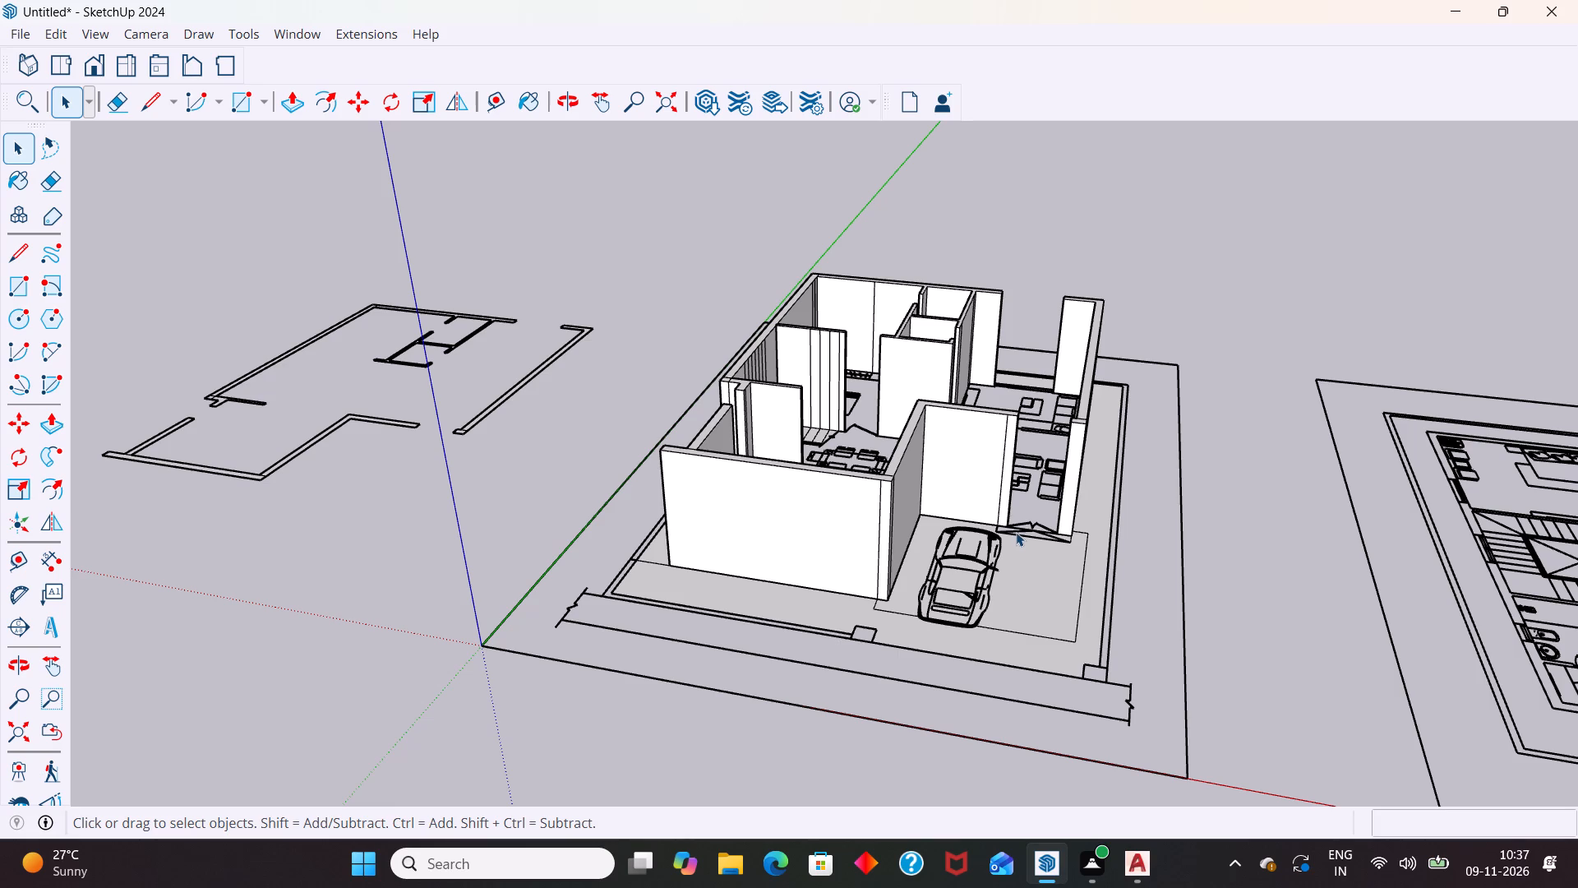
{"action": "middle_click_drag", "start_coordinate": [864, 500], "coordinate": [1027, 645]}
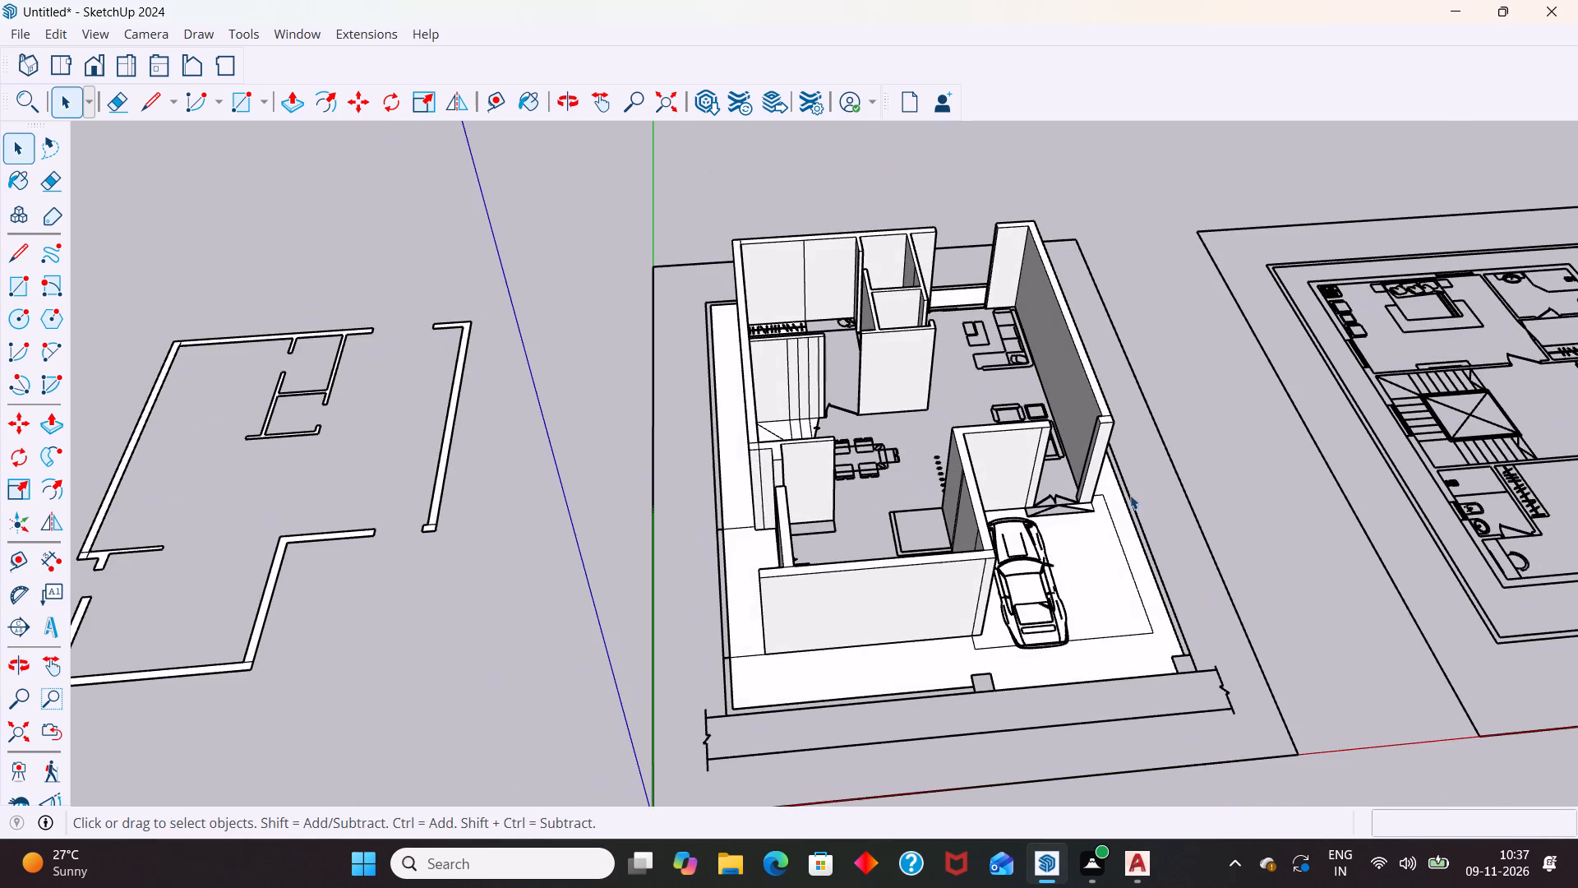
{"action": "scroll", "coordinate": [1101, 329], "scroll_direction": "up", "scroll_amount": 2}
{"action": "middle_click_drag", "start_coordinate": [1019, 471], "coordinate": [976, 496]}
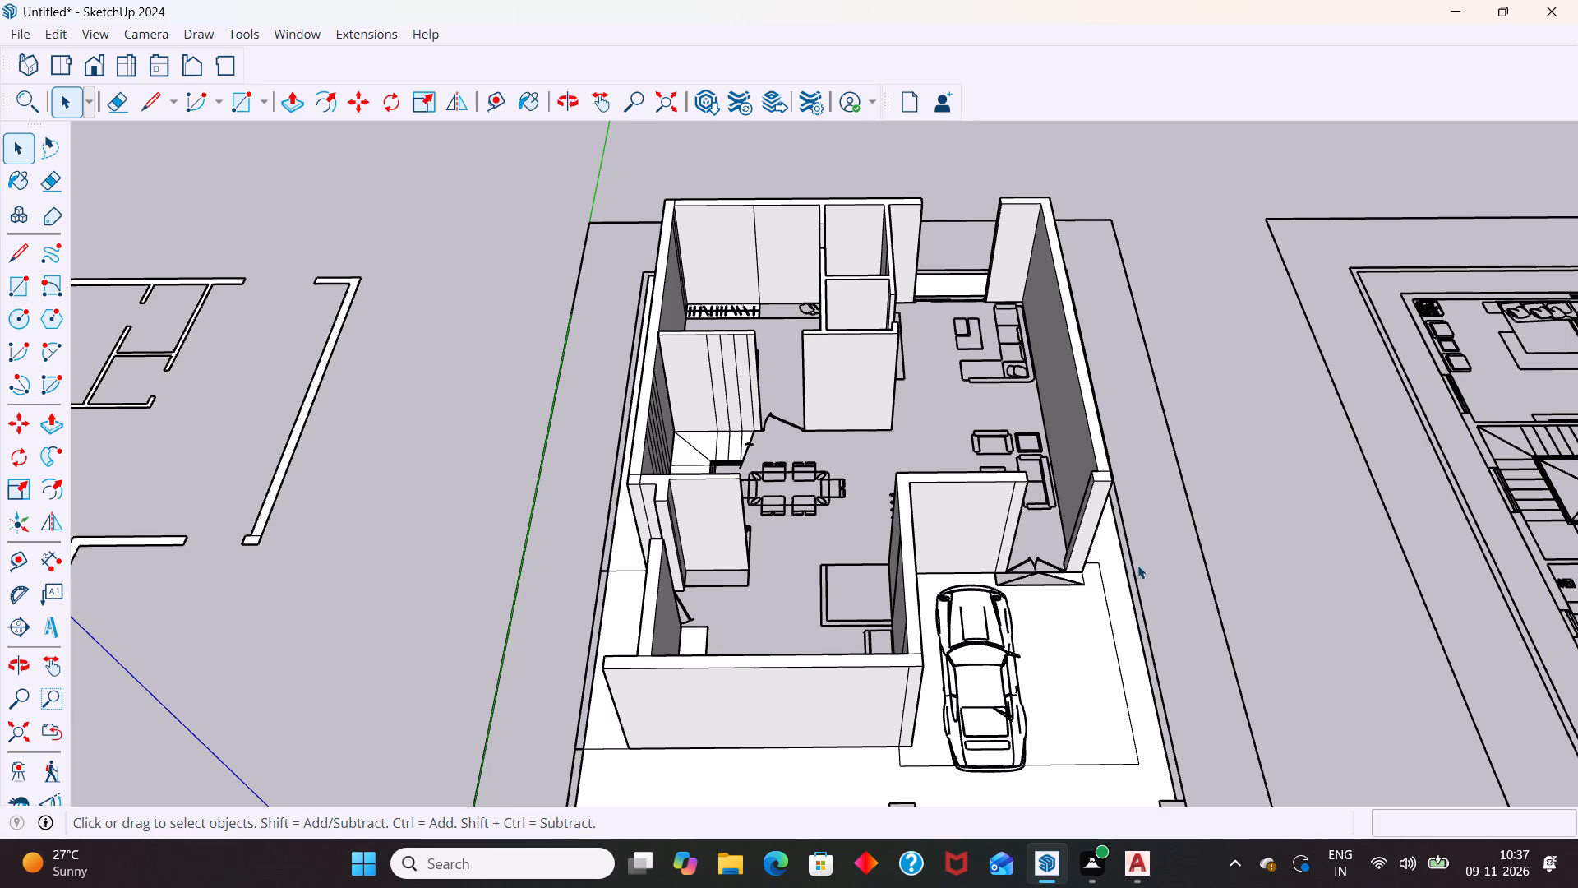
{"action": "middle_click_drag", "start_coordinate": [1137, 565], "coordinate": [1013, 479]}
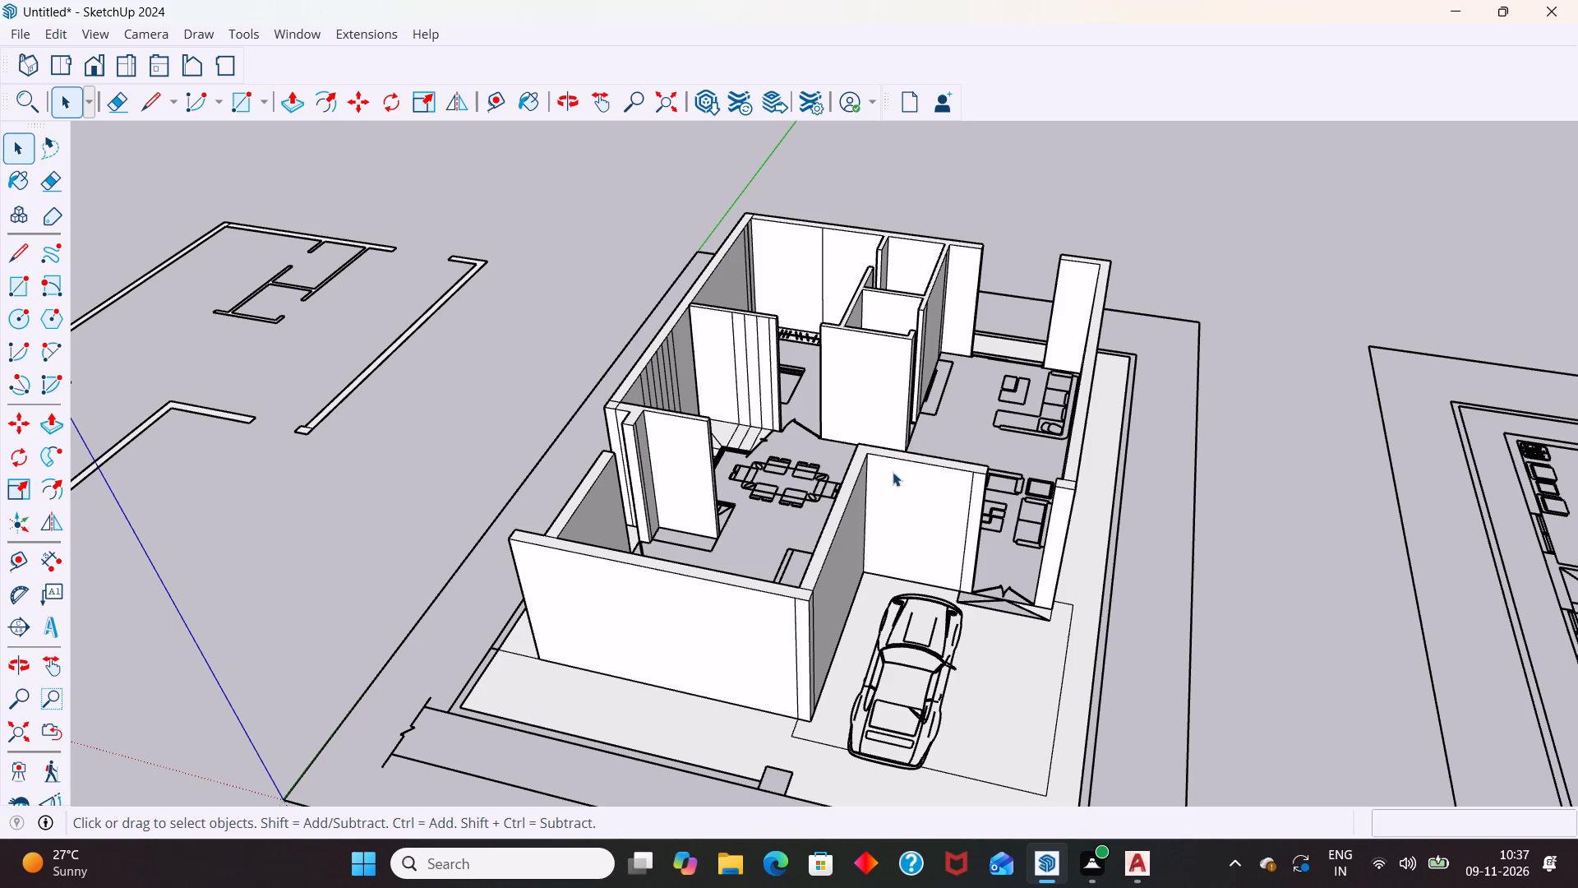
Draw a 12'3" by 1' rectangle across the car porch, starting from the top outer corner of the adjoining front wall.
{"action": "key", "text": "r"}
{"action": "scroll", "coordinate": [791, 594], "scroll_direction": "up", "scroll_amount": 9}
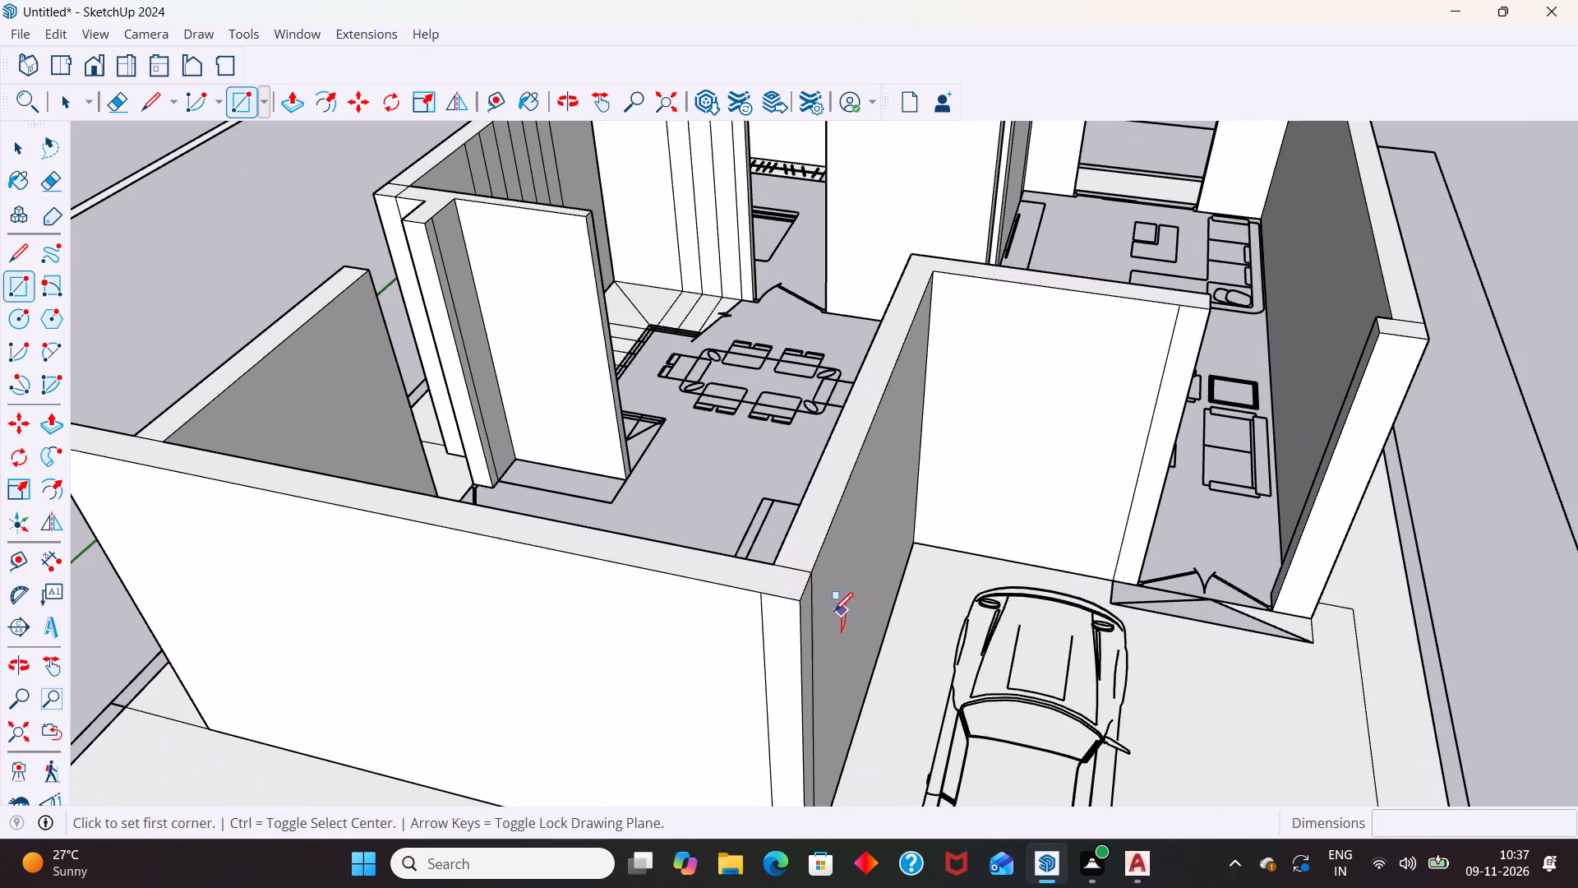
{"action": "left_click", "coordinate": [802, 598]}
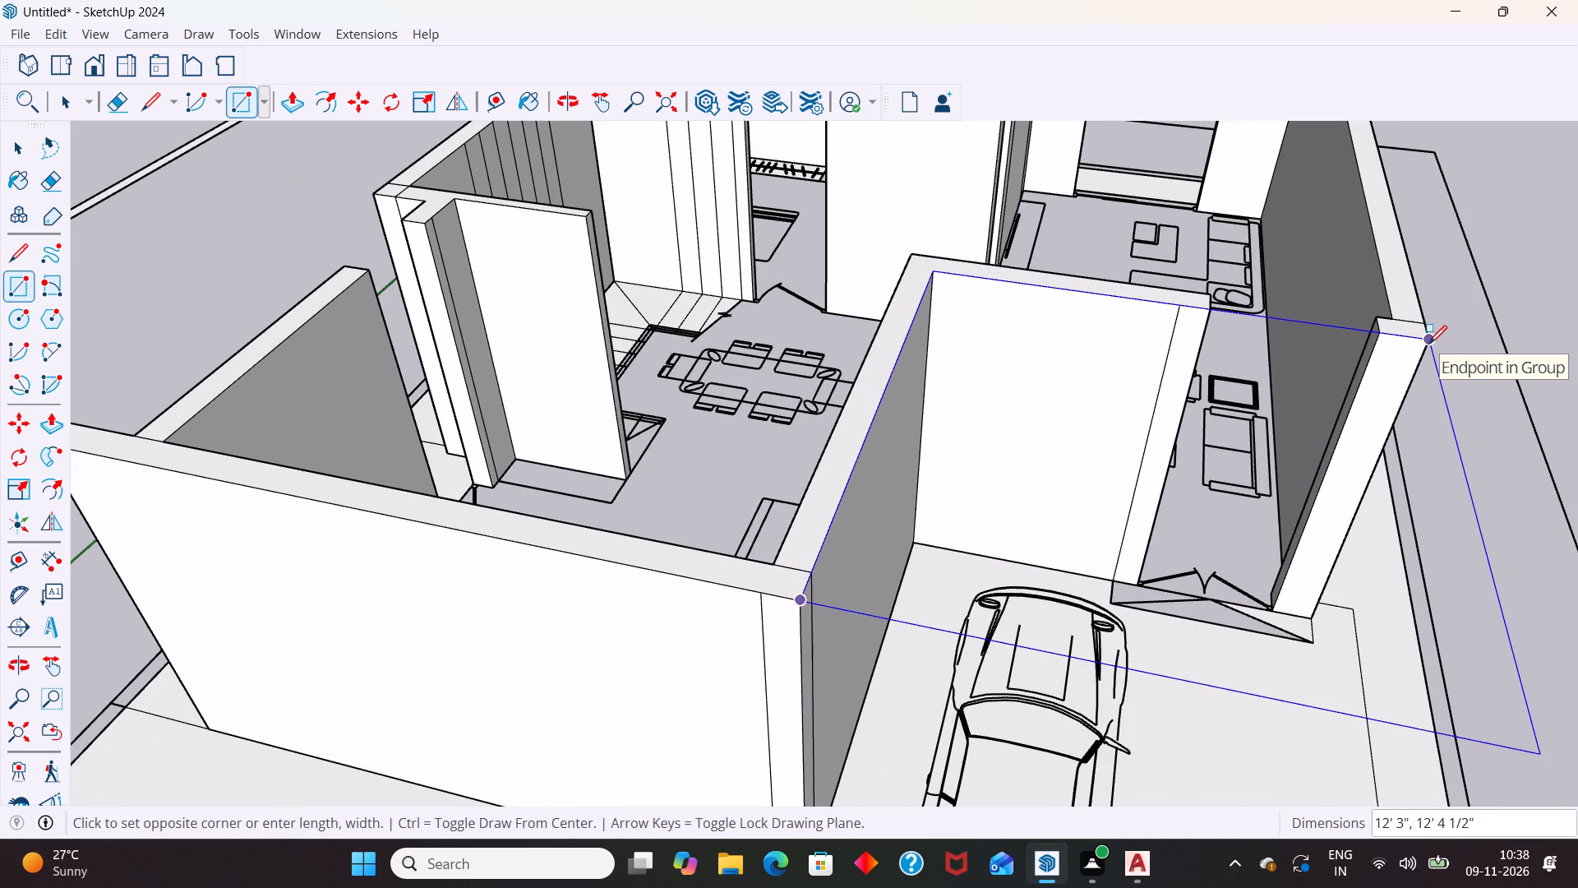
{"action": "type", "text": "12'"}
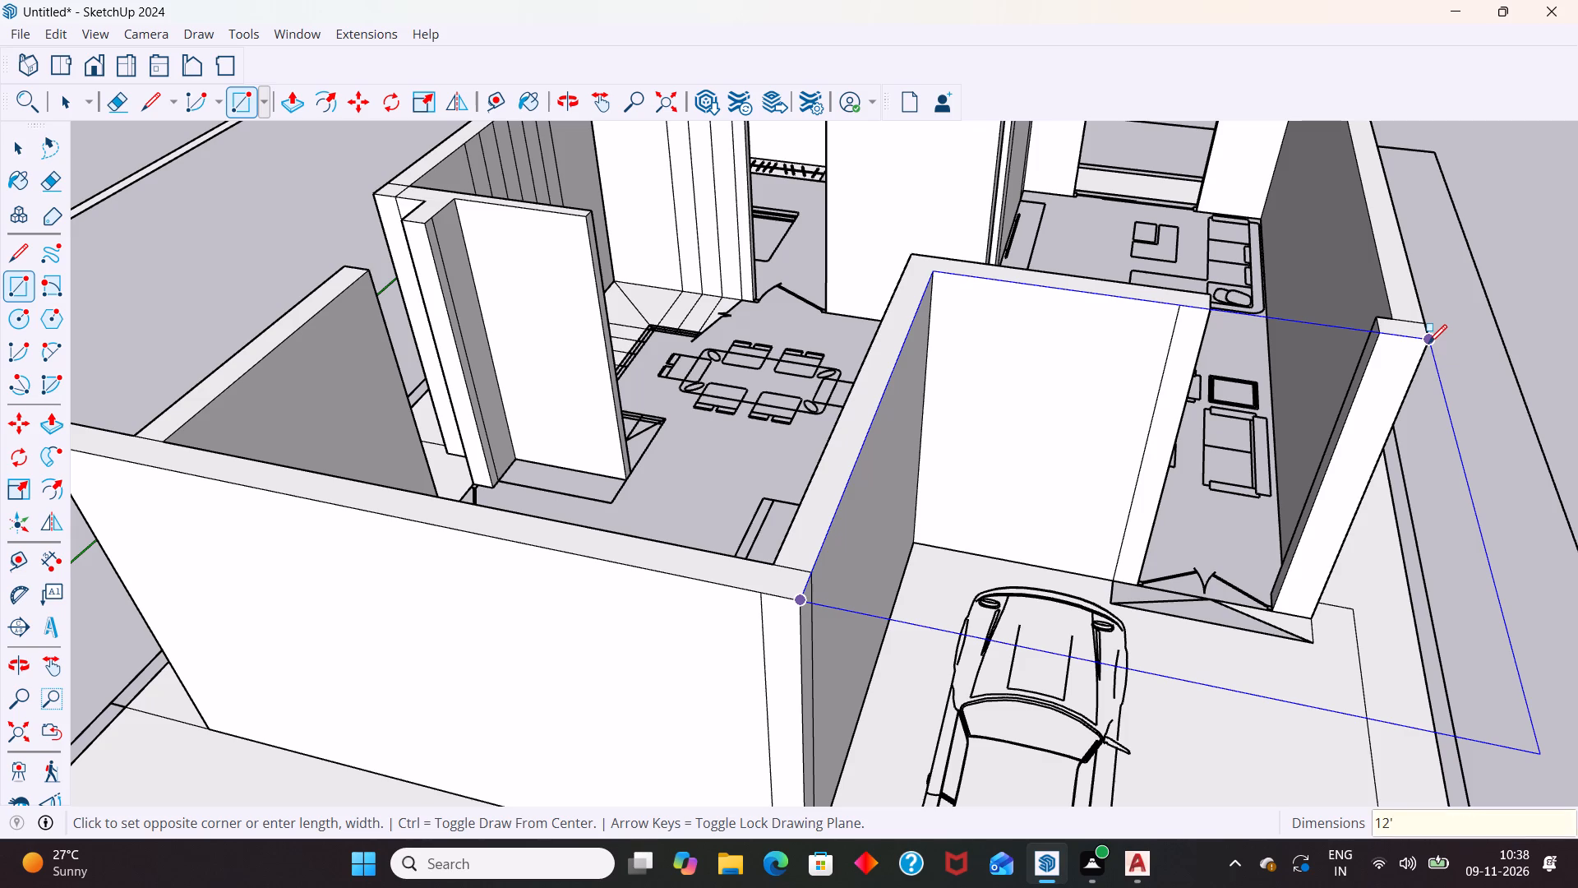
{"action": "key", "text": "3"}
{"action": "key", "text": "shift+quotedbl"}
{"action": "key", "text": "comma"}
{"action": "key", "text": "1"}
{"action": "key", "text": "apostrophe"}
{"action": "key", "text": "Return"}
{"action": "key", "text": "space"}
Push the rectangular strip across the car porch 9" downward with Push/Pull, forming a beam at the wall top.
{"action": "scroll", "coordinate": [1207, 318], "scroll_direction": "down", "scroll_amount": 5}
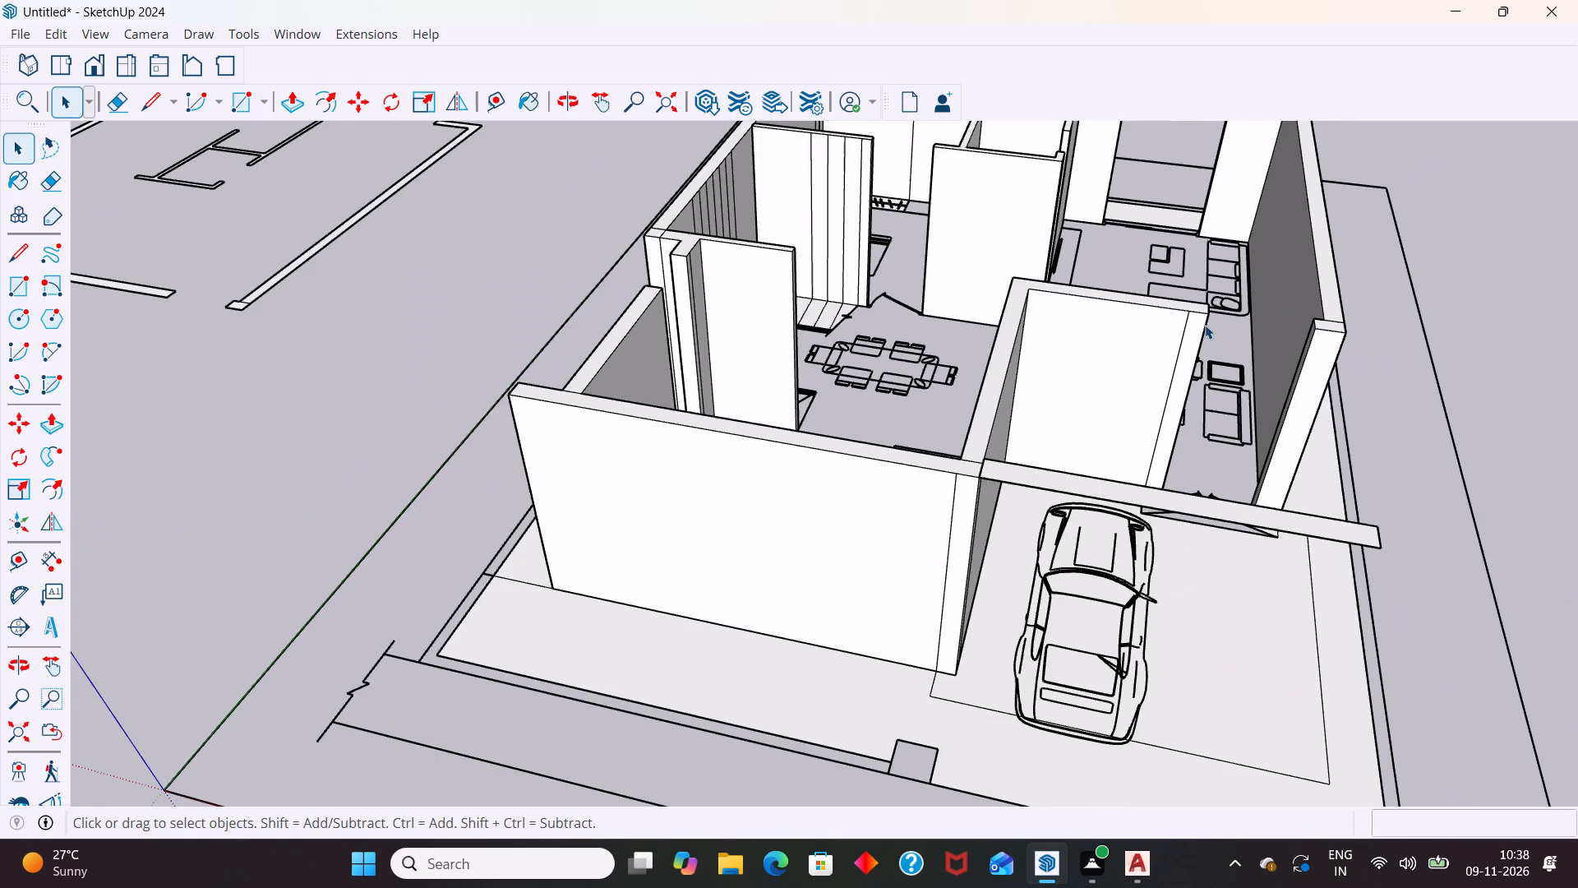
{"action": "middle_click_drag", "start_coordinate": [1338, 412], "coordinate": [1348, 385]}
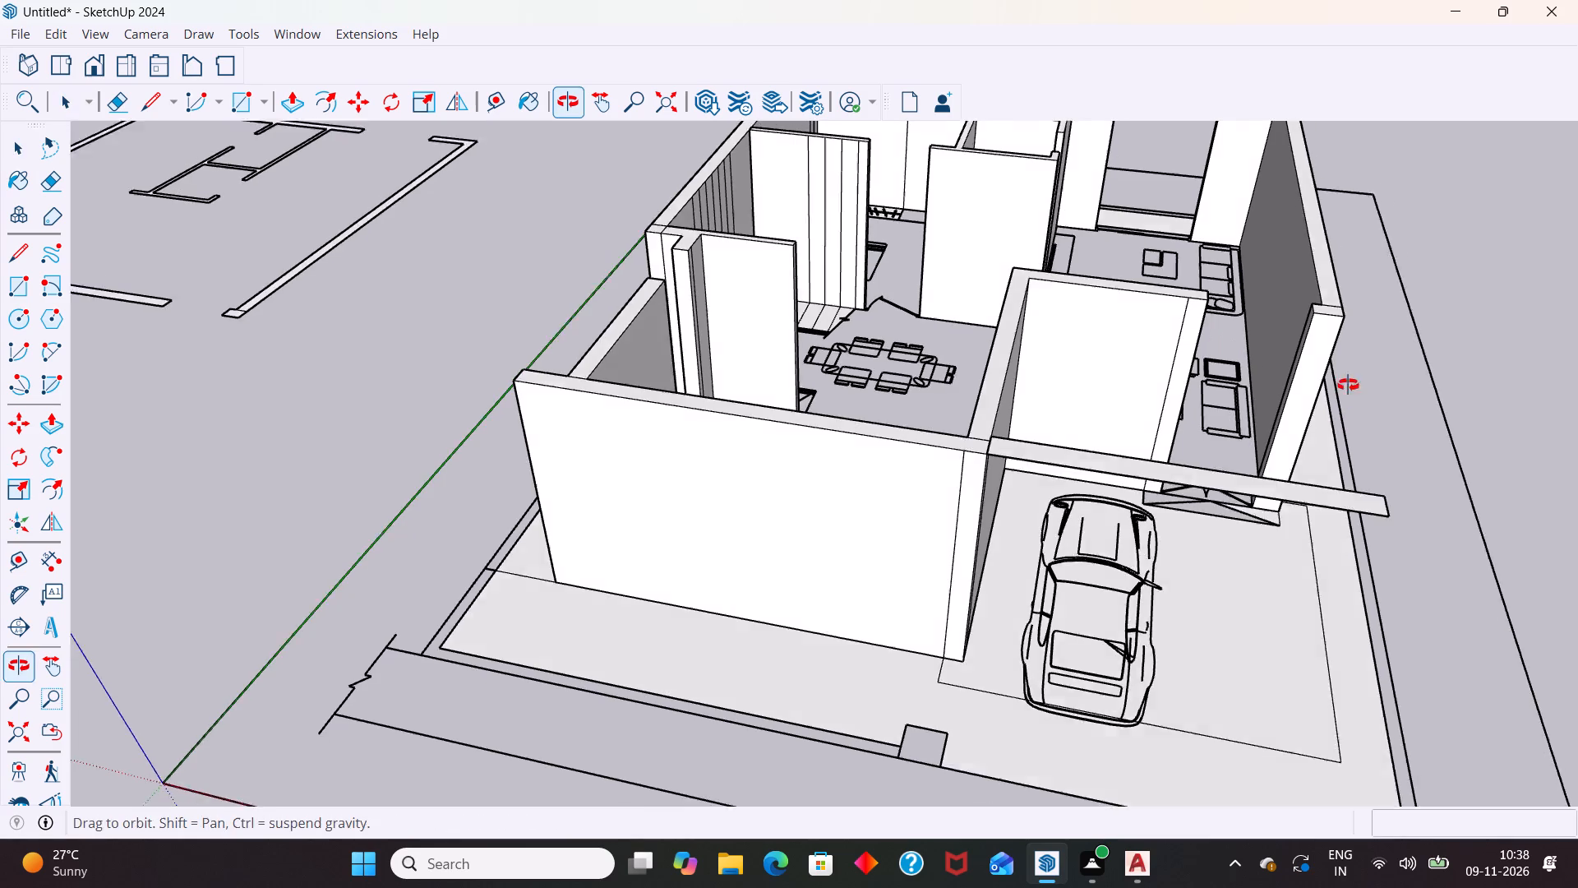
{"action": "middle_click_drag", "start_coordinate": [1348, 385], "coordinate": [1355, 356]}
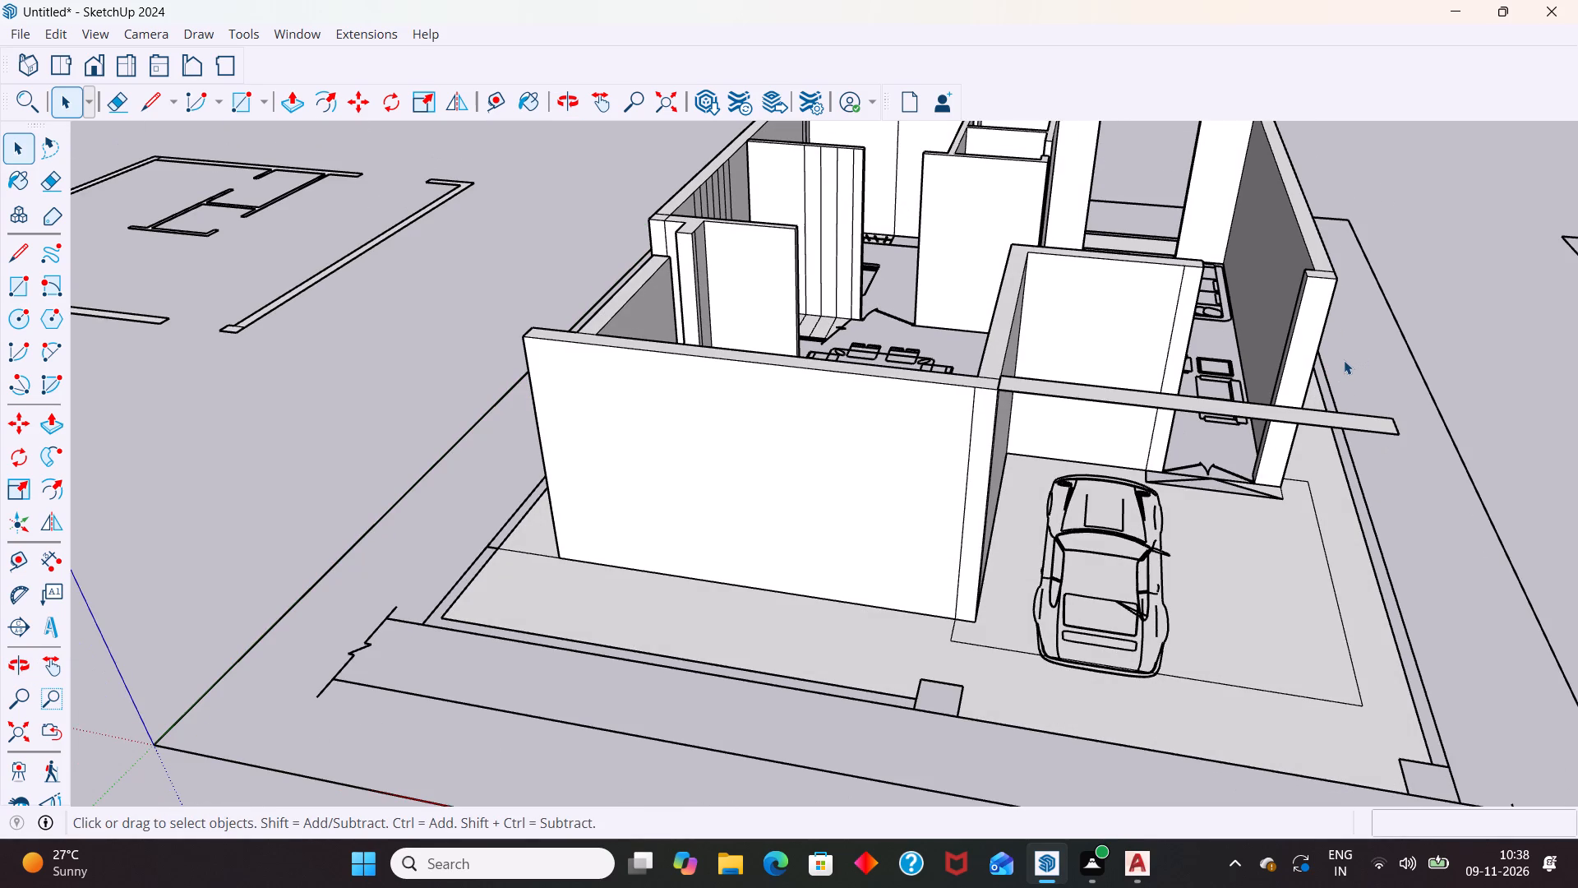
{"action": "left_click", "coordinate": [1276, 410]}
{"action": "scroll", "coordinate": [1414, 433], "scroll_direction": "up", "scroll_amount": 5}
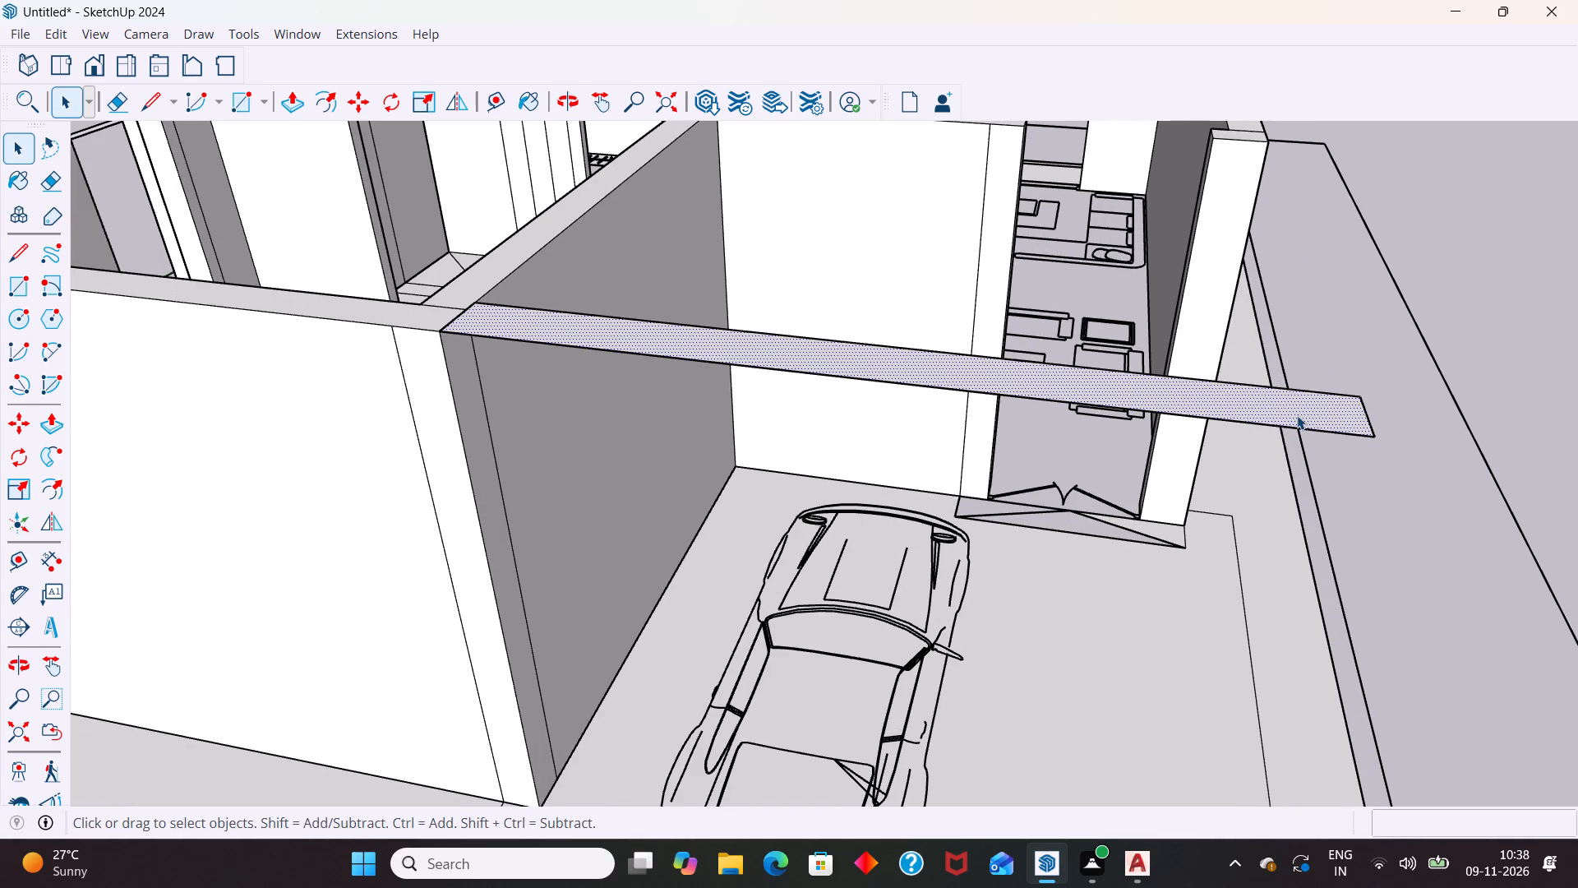
{"action": "key", "text": "p"}
{"action": "left_click", "coordinate": [1297, 415]}
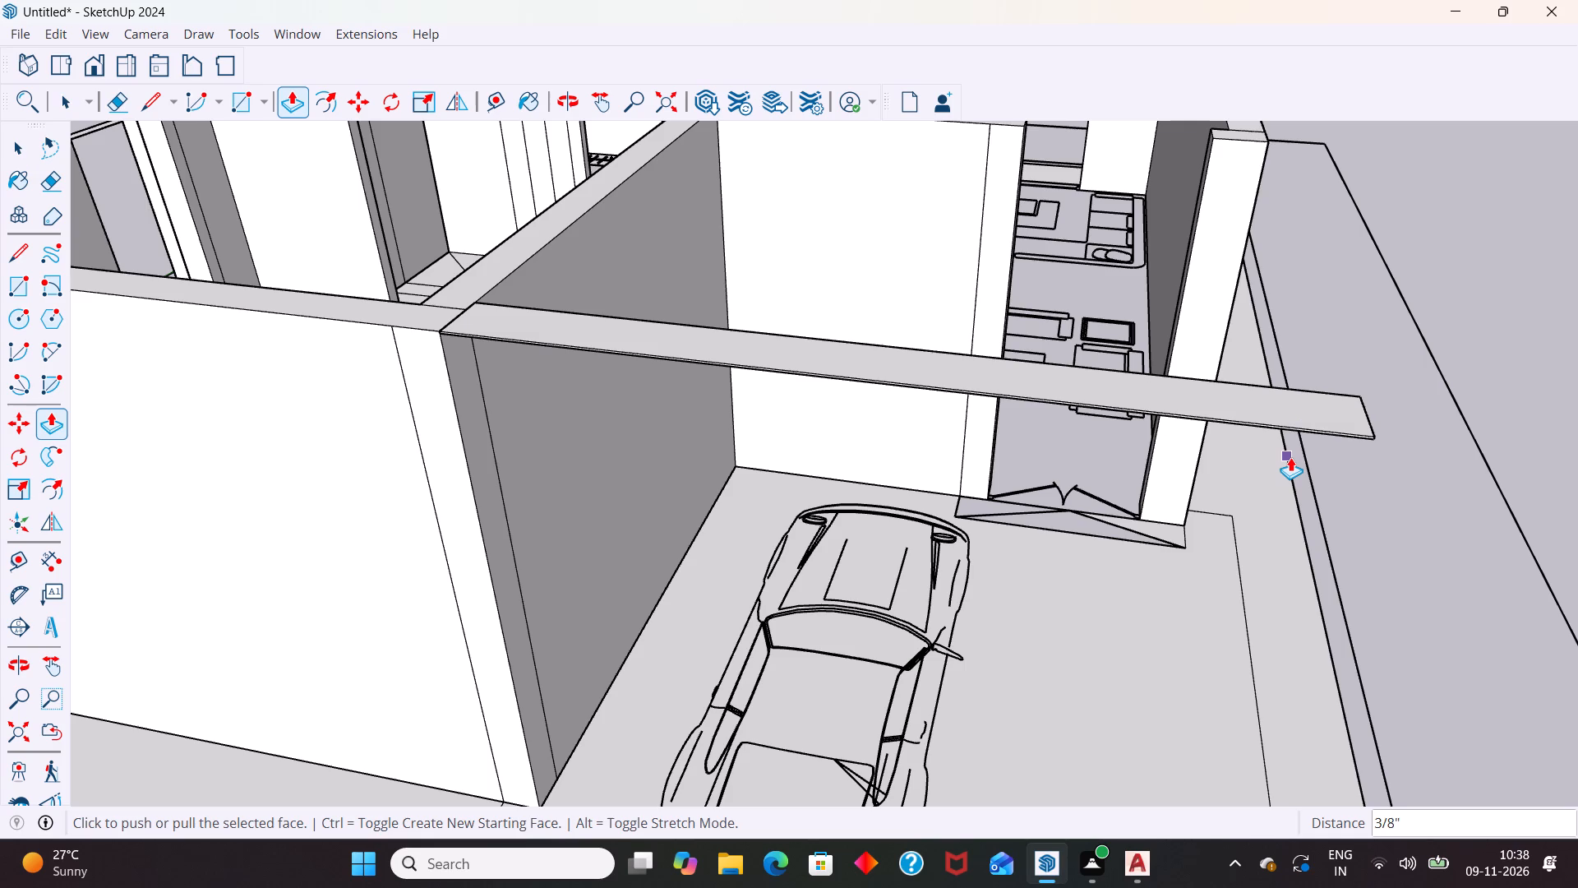
{"action": "type", "text": "9\""}
{"action": "key", "text": "Return"}
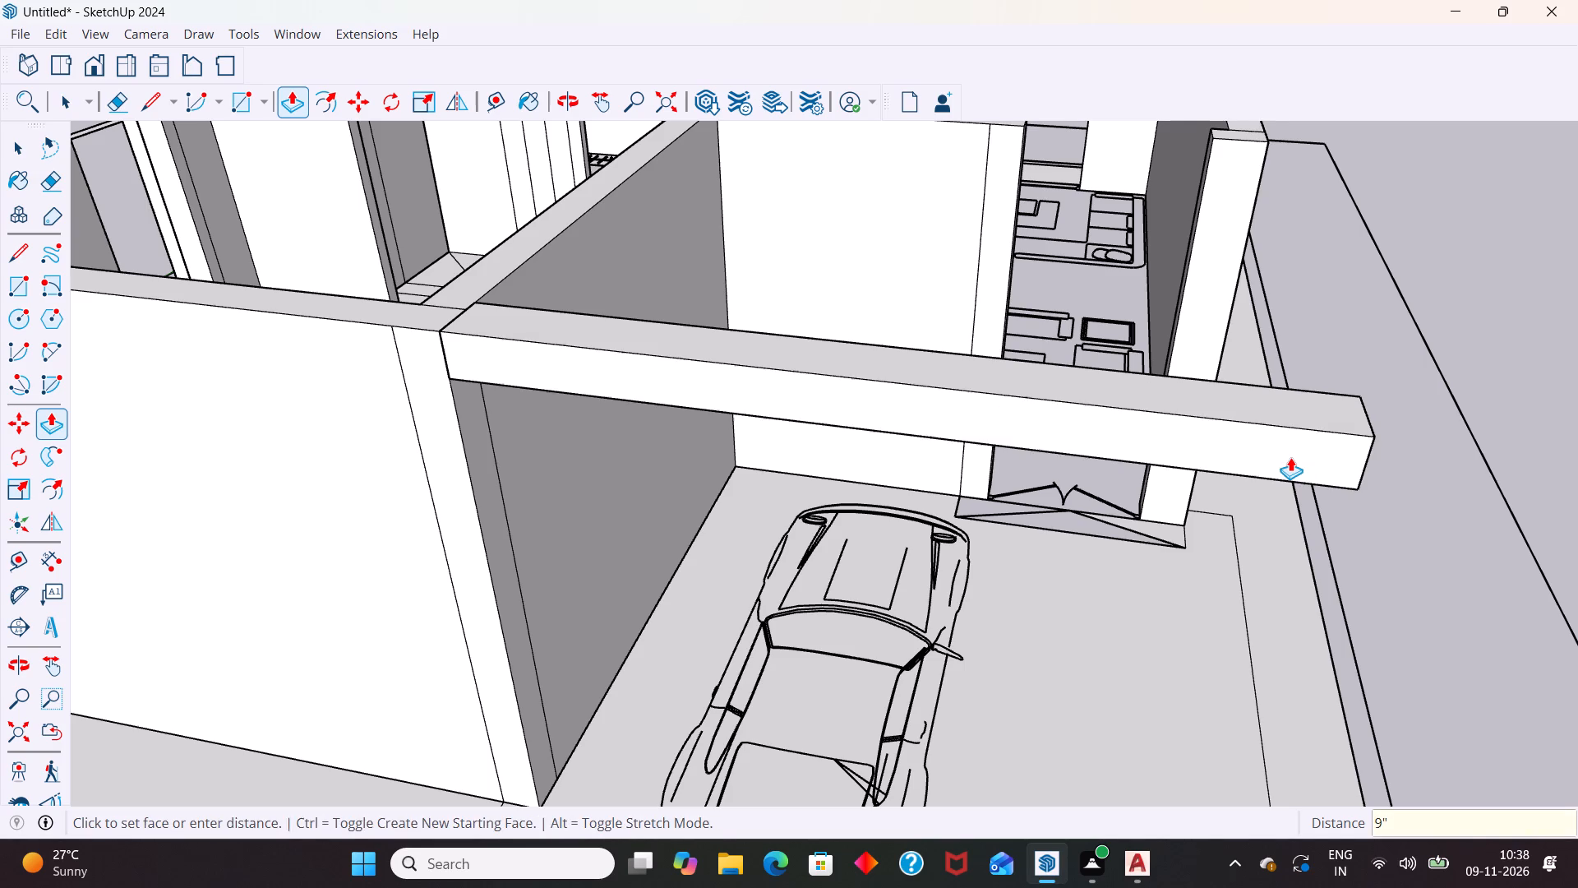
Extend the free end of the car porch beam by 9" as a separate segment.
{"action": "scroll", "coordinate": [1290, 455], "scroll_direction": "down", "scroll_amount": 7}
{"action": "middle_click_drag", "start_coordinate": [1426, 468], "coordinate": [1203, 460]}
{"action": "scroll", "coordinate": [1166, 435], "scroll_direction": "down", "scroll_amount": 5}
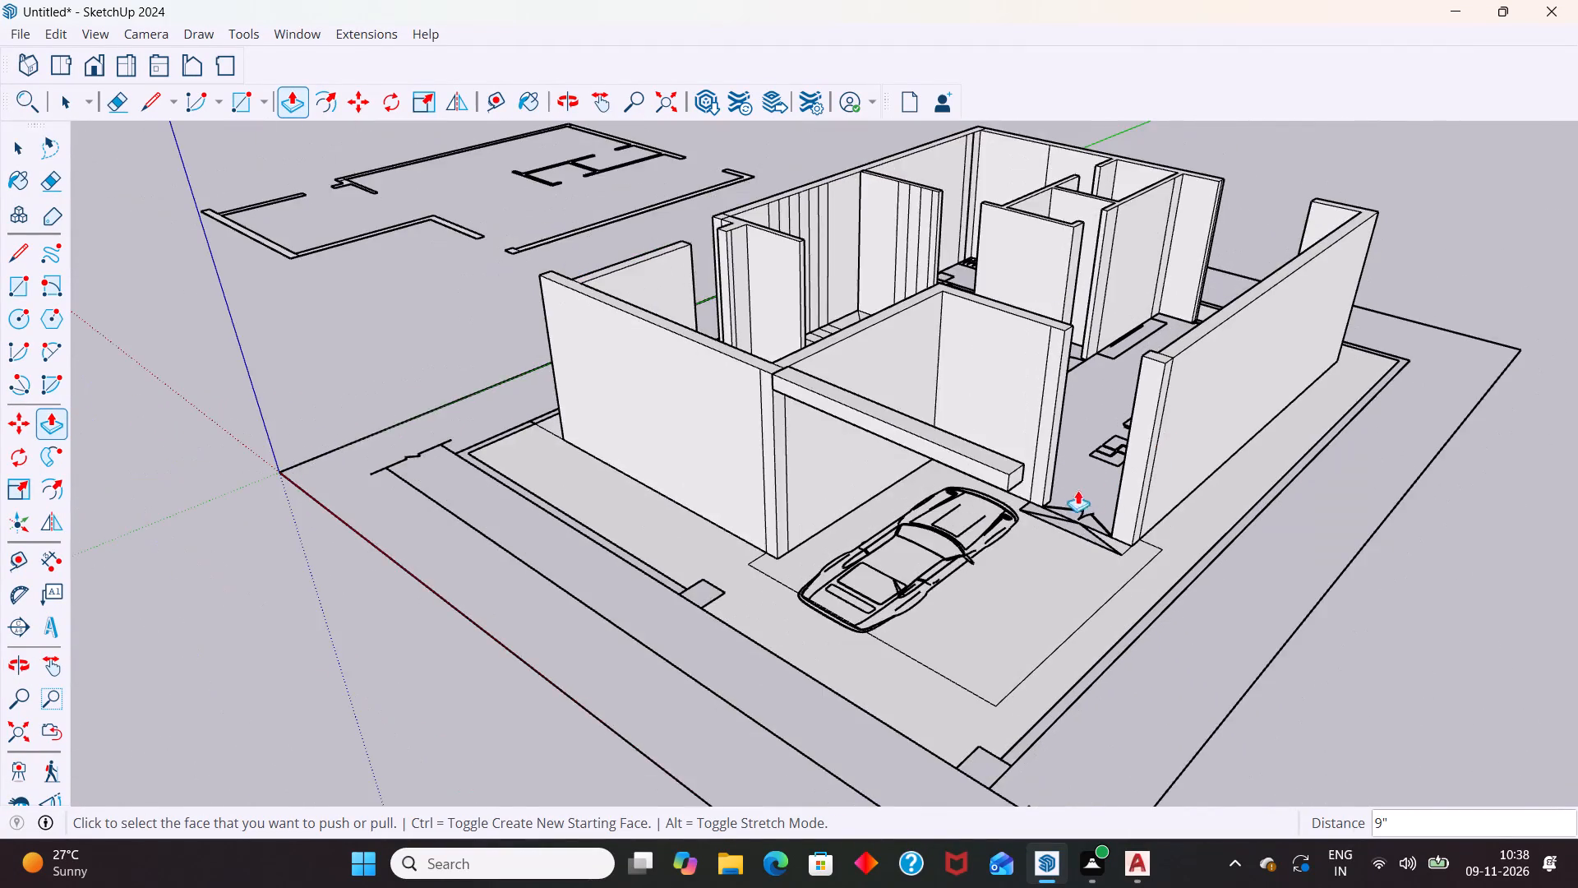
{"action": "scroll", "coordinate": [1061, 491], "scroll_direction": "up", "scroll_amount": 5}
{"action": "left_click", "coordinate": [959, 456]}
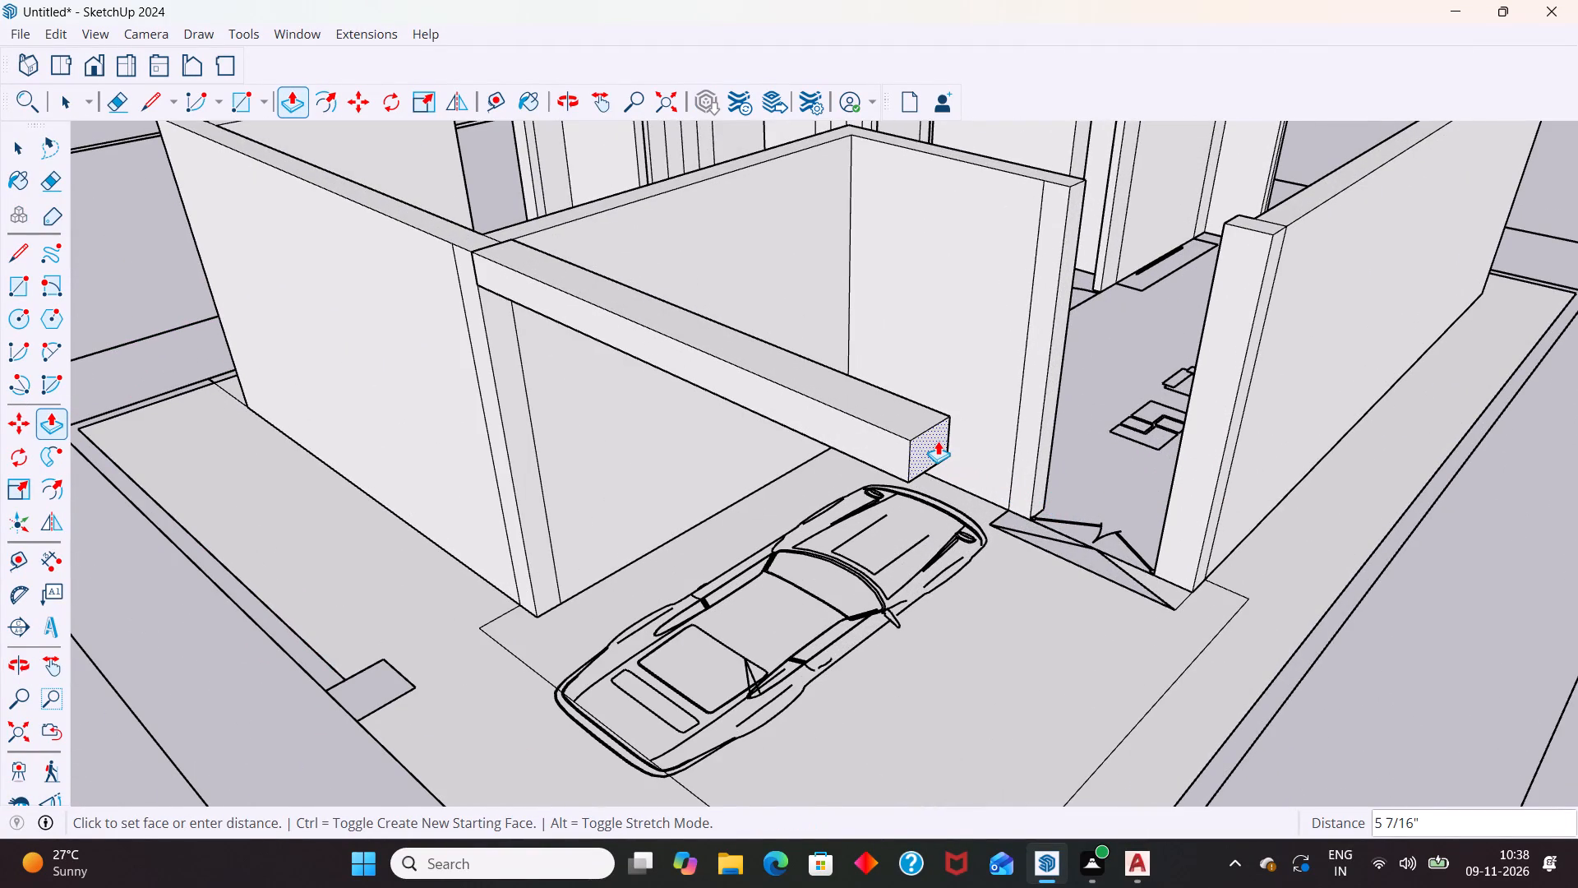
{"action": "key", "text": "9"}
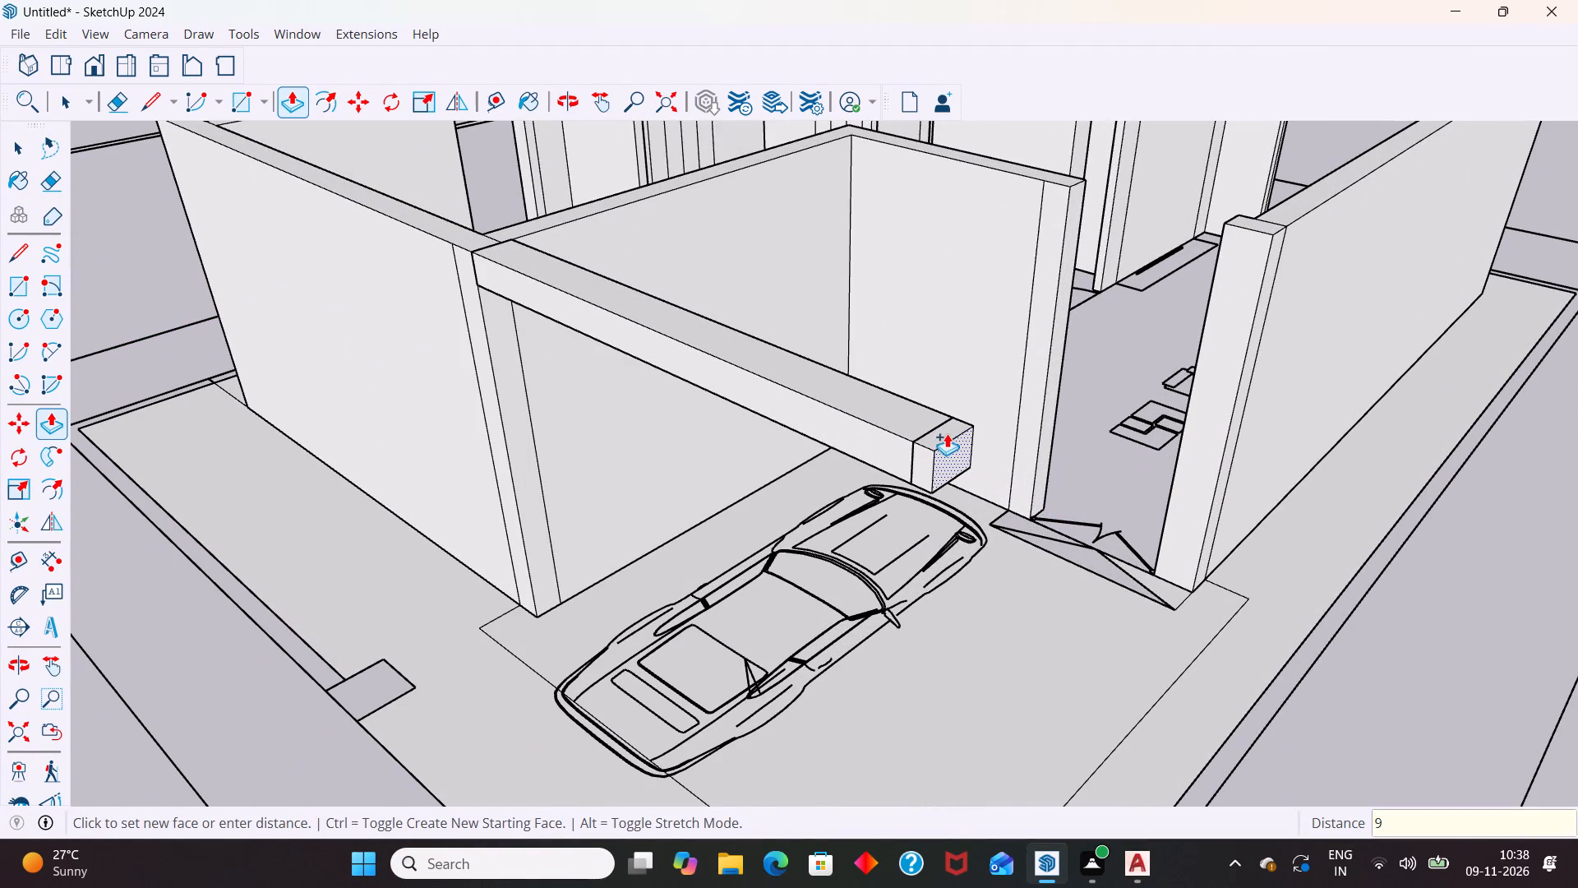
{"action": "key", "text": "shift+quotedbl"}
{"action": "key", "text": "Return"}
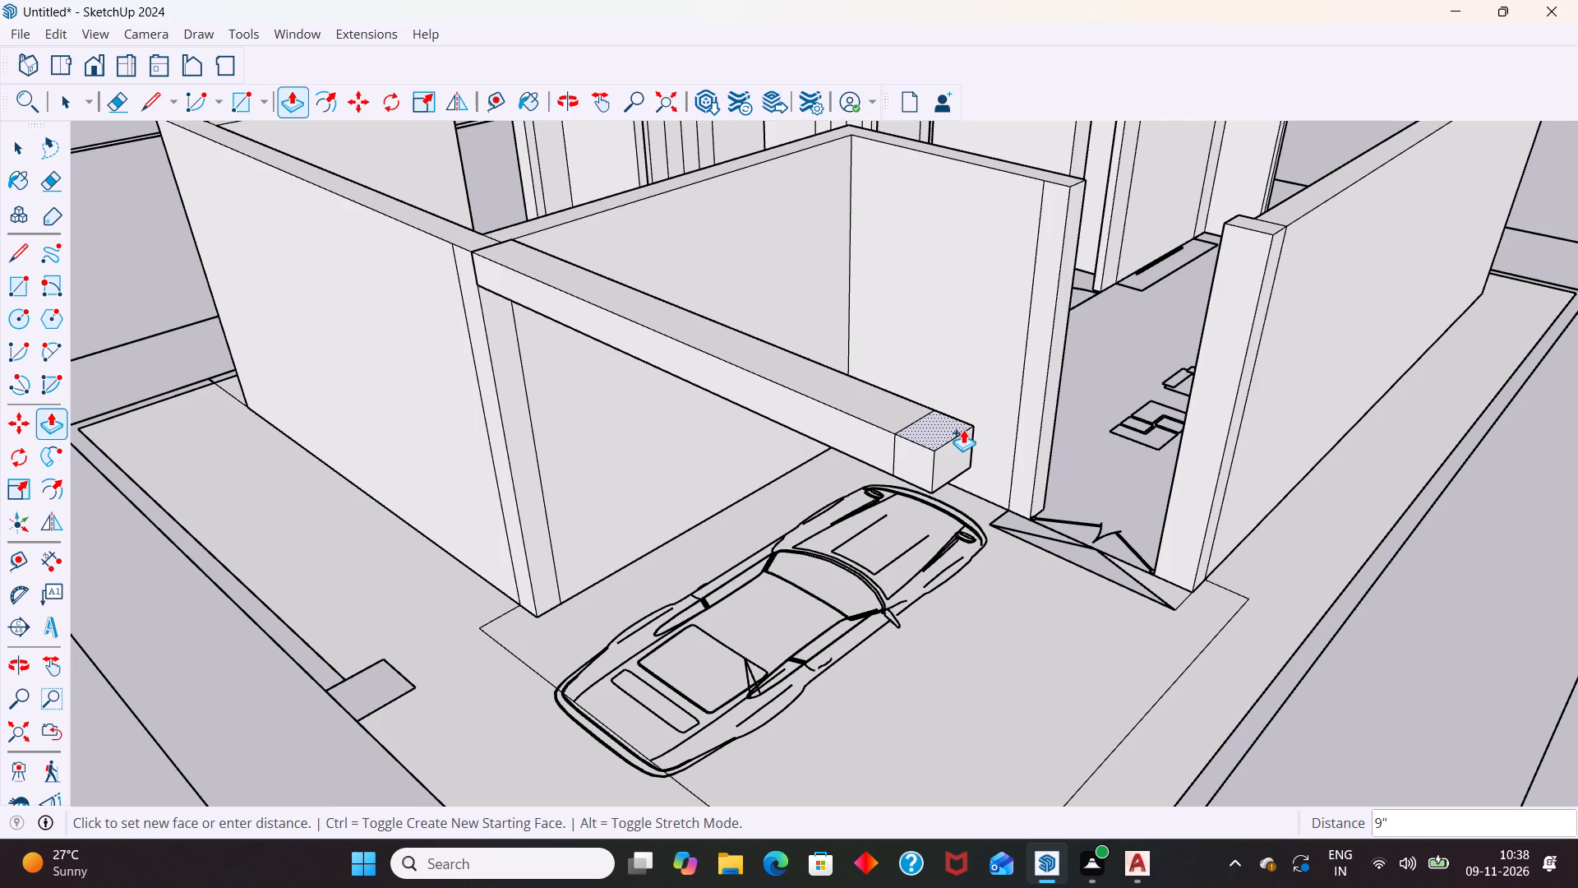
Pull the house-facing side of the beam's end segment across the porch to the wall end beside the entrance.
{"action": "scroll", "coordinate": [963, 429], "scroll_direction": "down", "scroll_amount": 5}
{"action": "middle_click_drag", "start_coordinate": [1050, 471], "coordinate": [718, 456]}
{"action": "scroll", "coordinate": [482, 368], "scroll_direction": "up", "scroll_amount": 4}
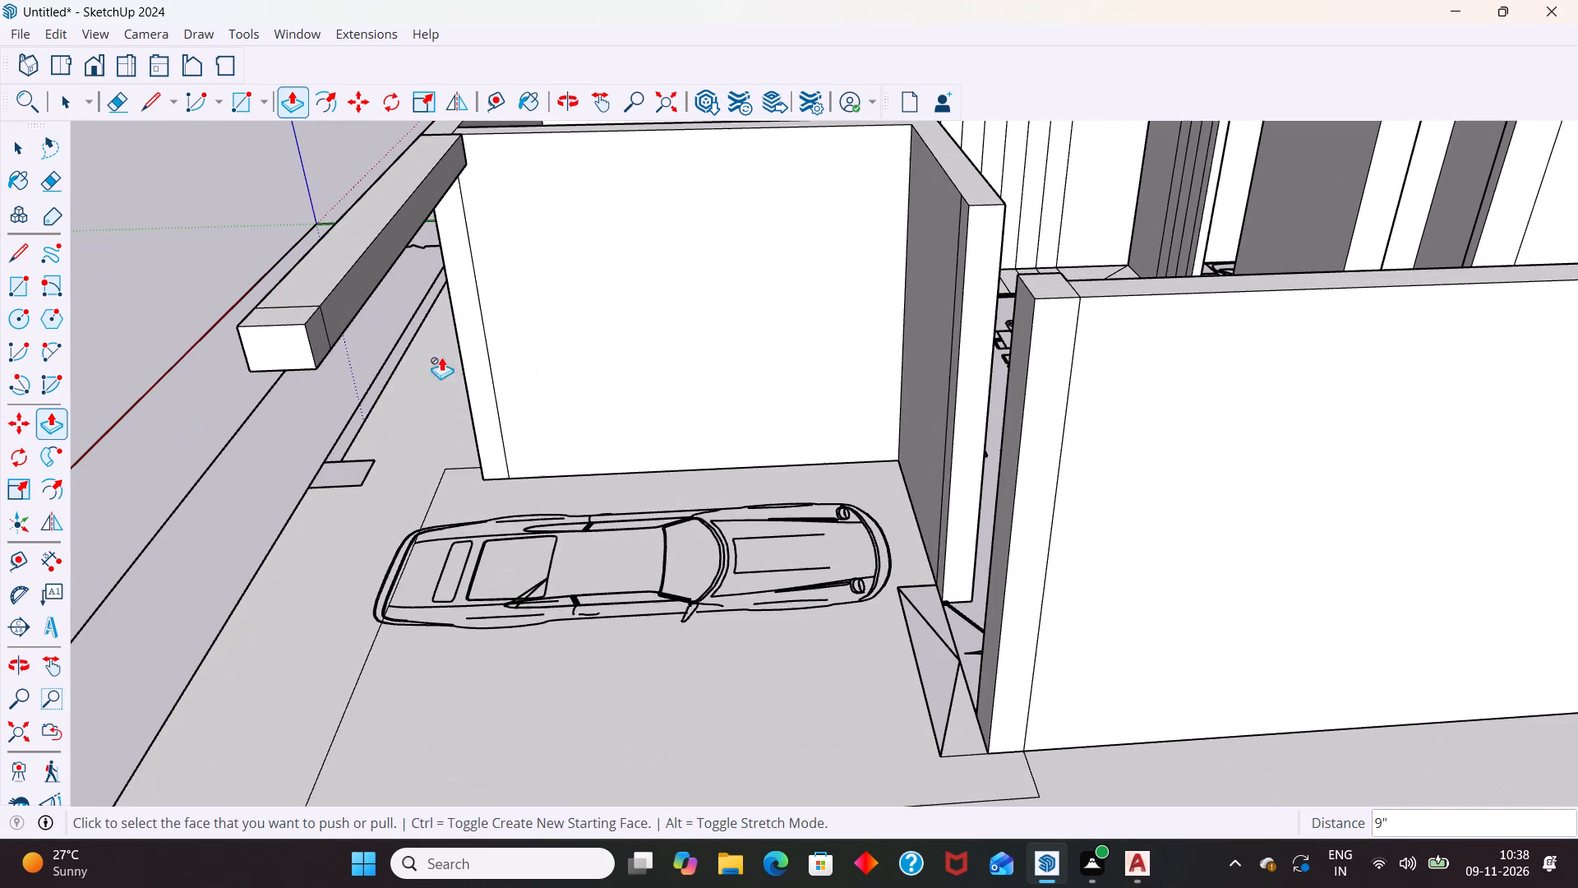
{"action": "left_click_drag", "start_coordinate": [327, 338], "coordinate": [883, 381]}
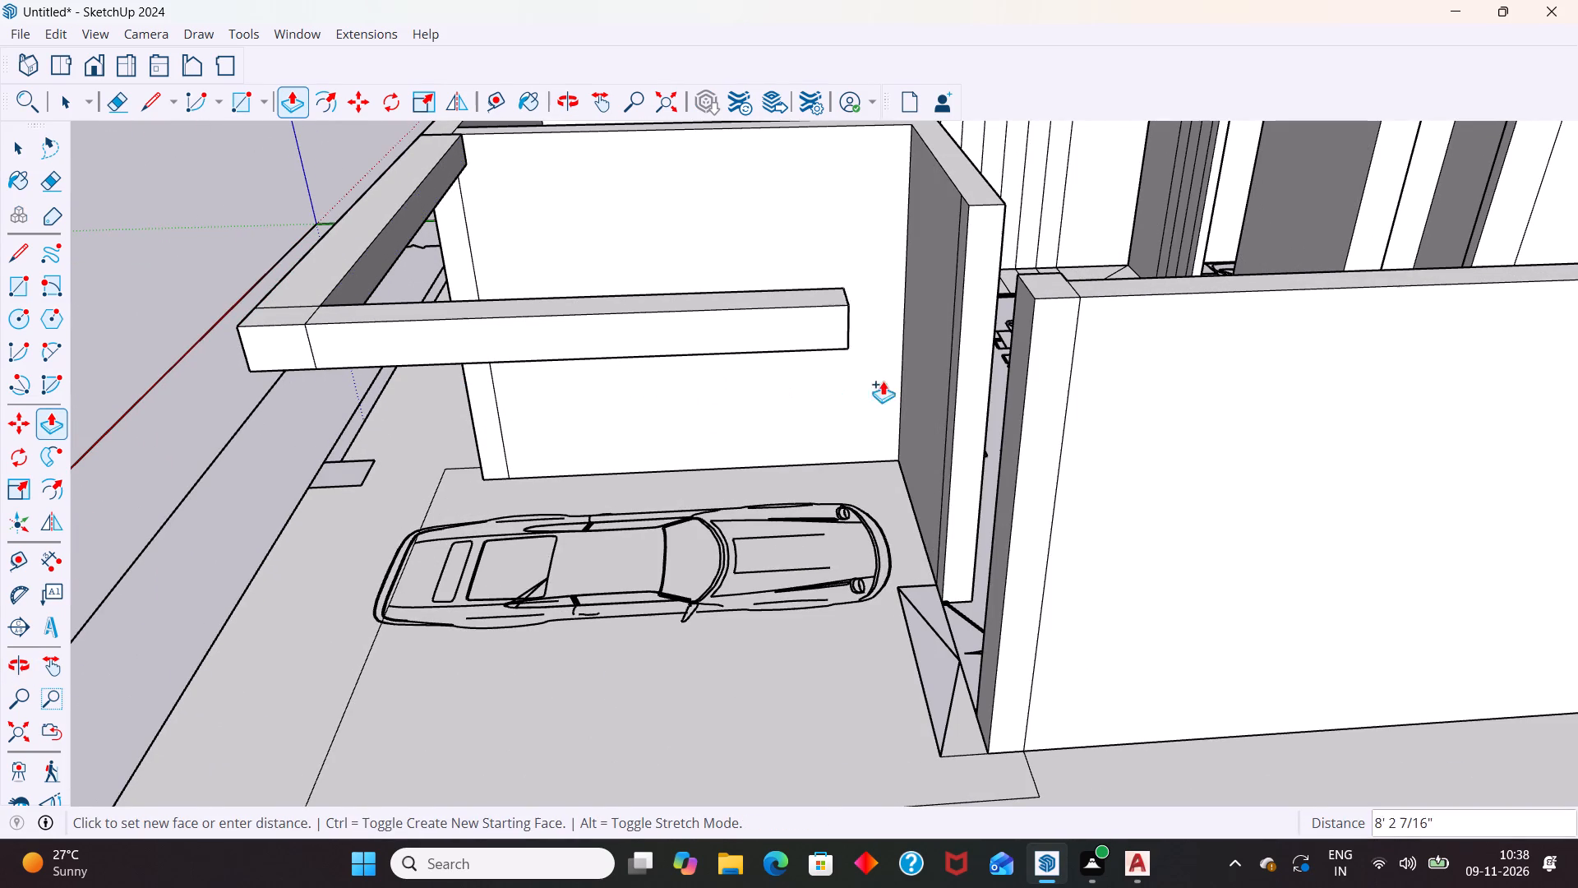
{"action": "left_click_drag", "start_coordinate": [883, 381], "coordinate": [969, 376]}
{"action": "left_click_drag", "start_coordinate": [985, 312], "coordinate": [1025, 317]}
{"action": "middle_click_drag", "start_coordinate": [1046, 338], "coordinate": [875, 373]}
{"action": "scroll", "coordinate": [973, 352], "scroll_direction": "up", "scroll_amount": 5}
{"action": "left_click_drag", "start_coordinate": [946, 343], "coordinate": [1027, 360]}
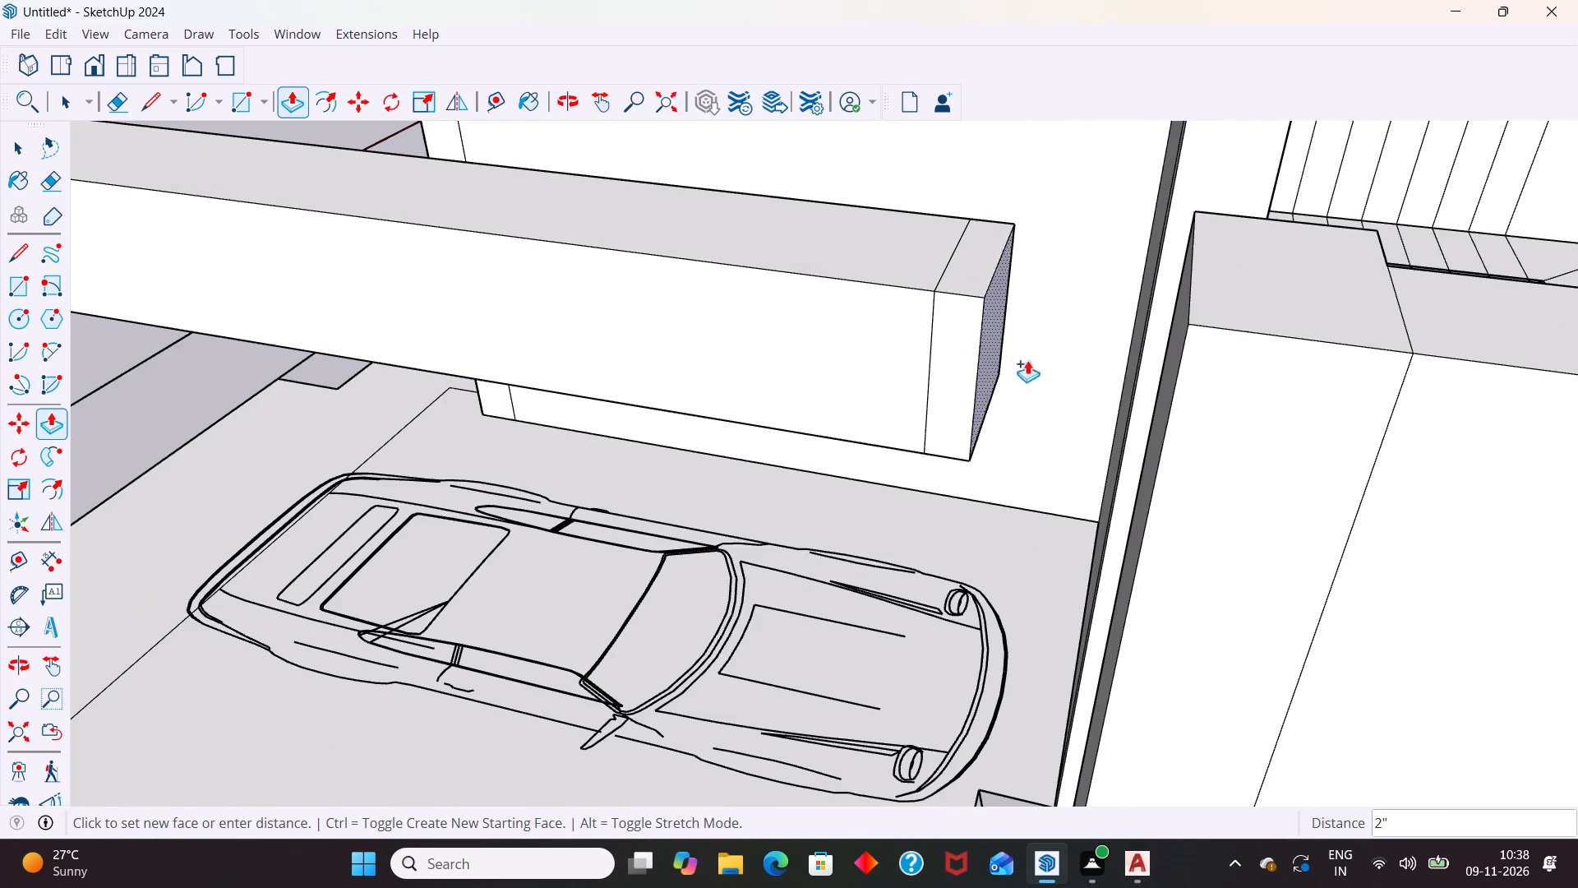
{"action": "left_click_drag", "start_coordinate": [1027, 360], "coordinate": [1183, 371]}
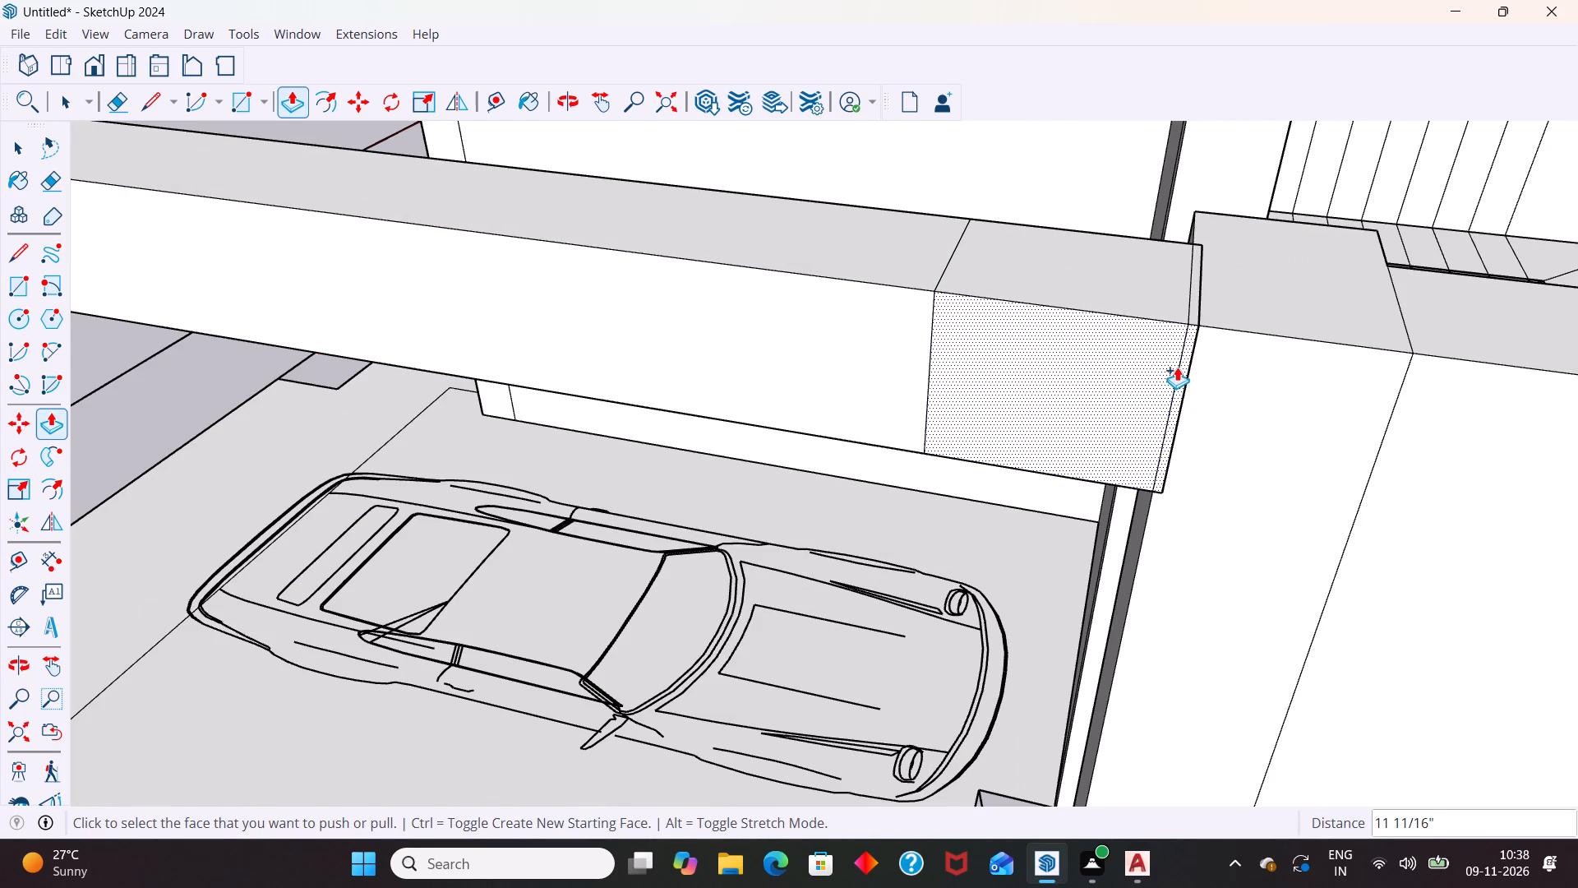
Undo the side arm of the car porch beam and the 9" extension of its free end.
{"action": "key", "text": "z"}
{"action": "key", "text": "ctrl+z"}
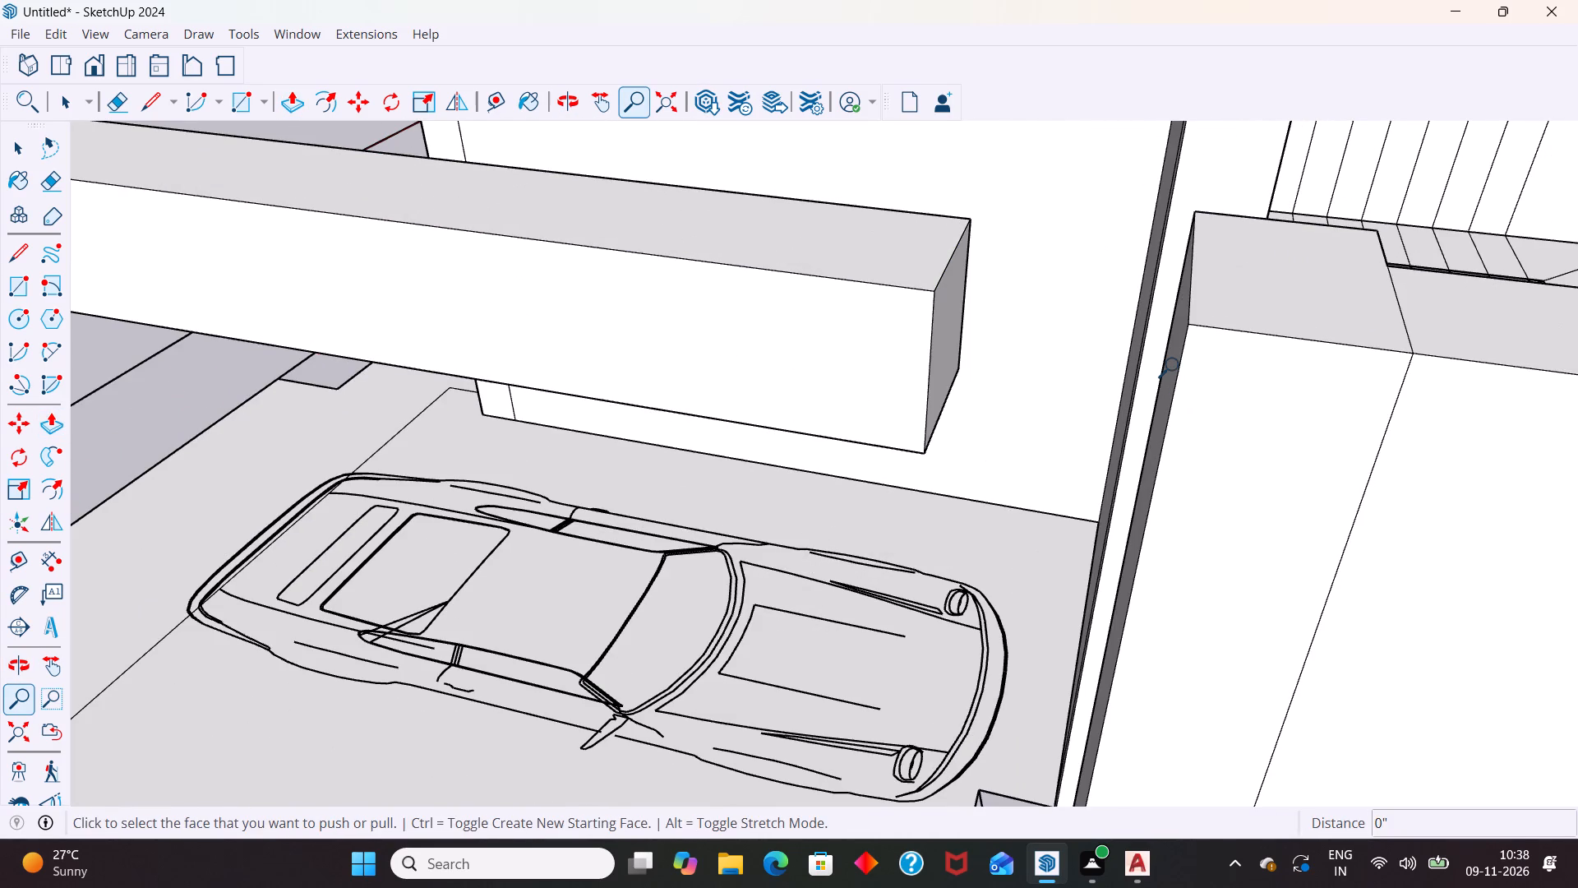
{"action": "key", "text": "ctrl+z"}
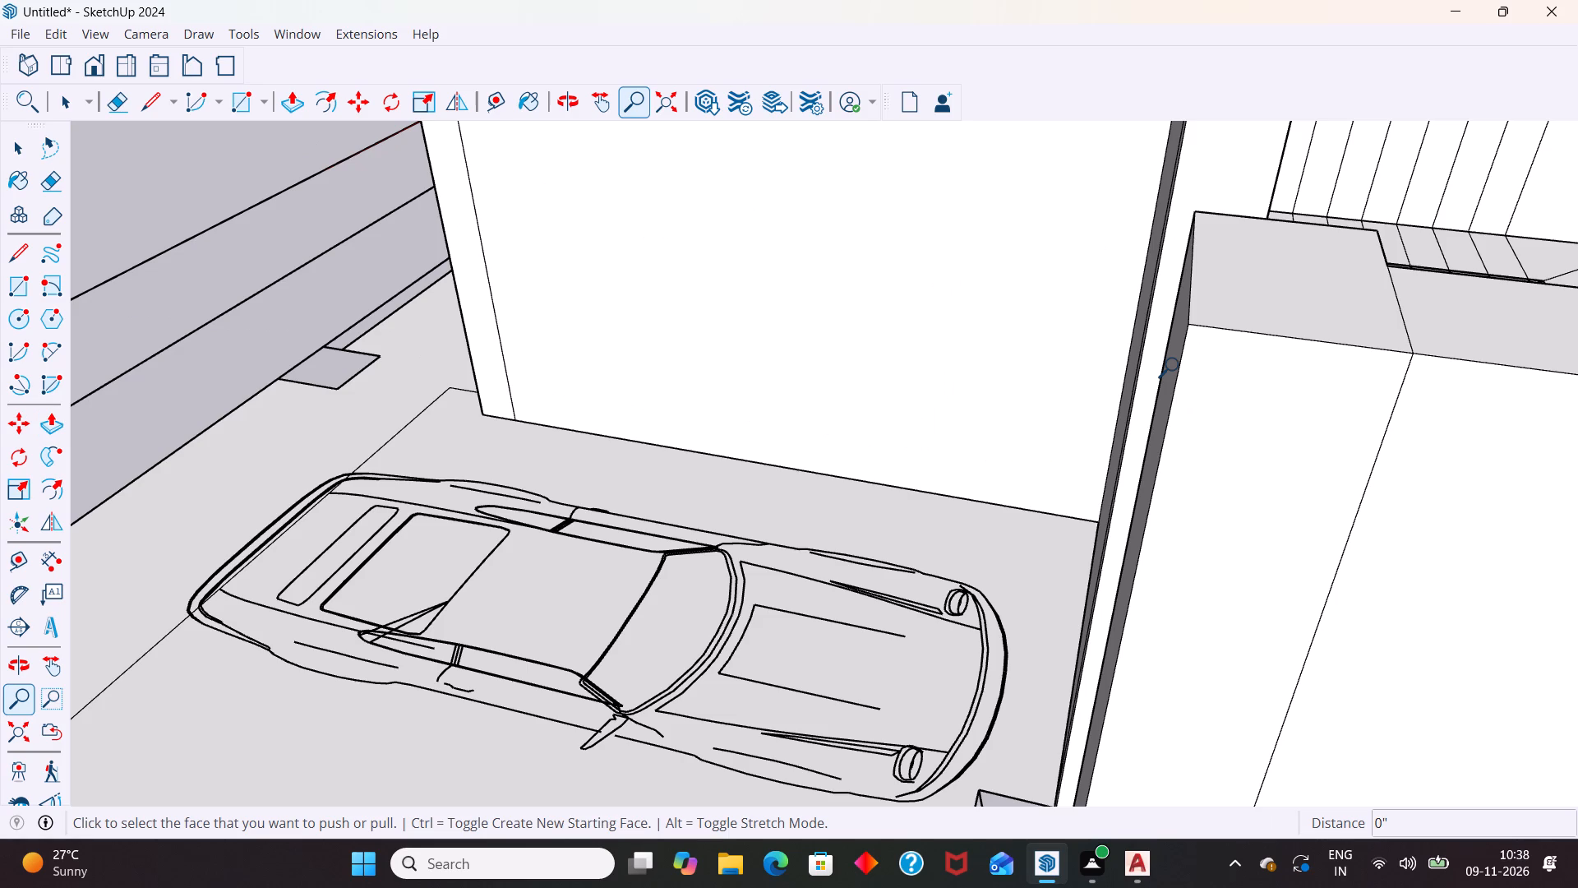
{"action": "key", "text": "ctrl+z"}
Examine the car porch beam and its overhang relative to the surrounding ground-floor walls from several angles.
{"action": "scroll", "coordinate": [1199, 388], "scroll_direction": "down", "scroll_amount": 8}
{"action": "scroll", "coordinate": [1219, 414], "scroll_direction": "down", "scroll_amount": 14}
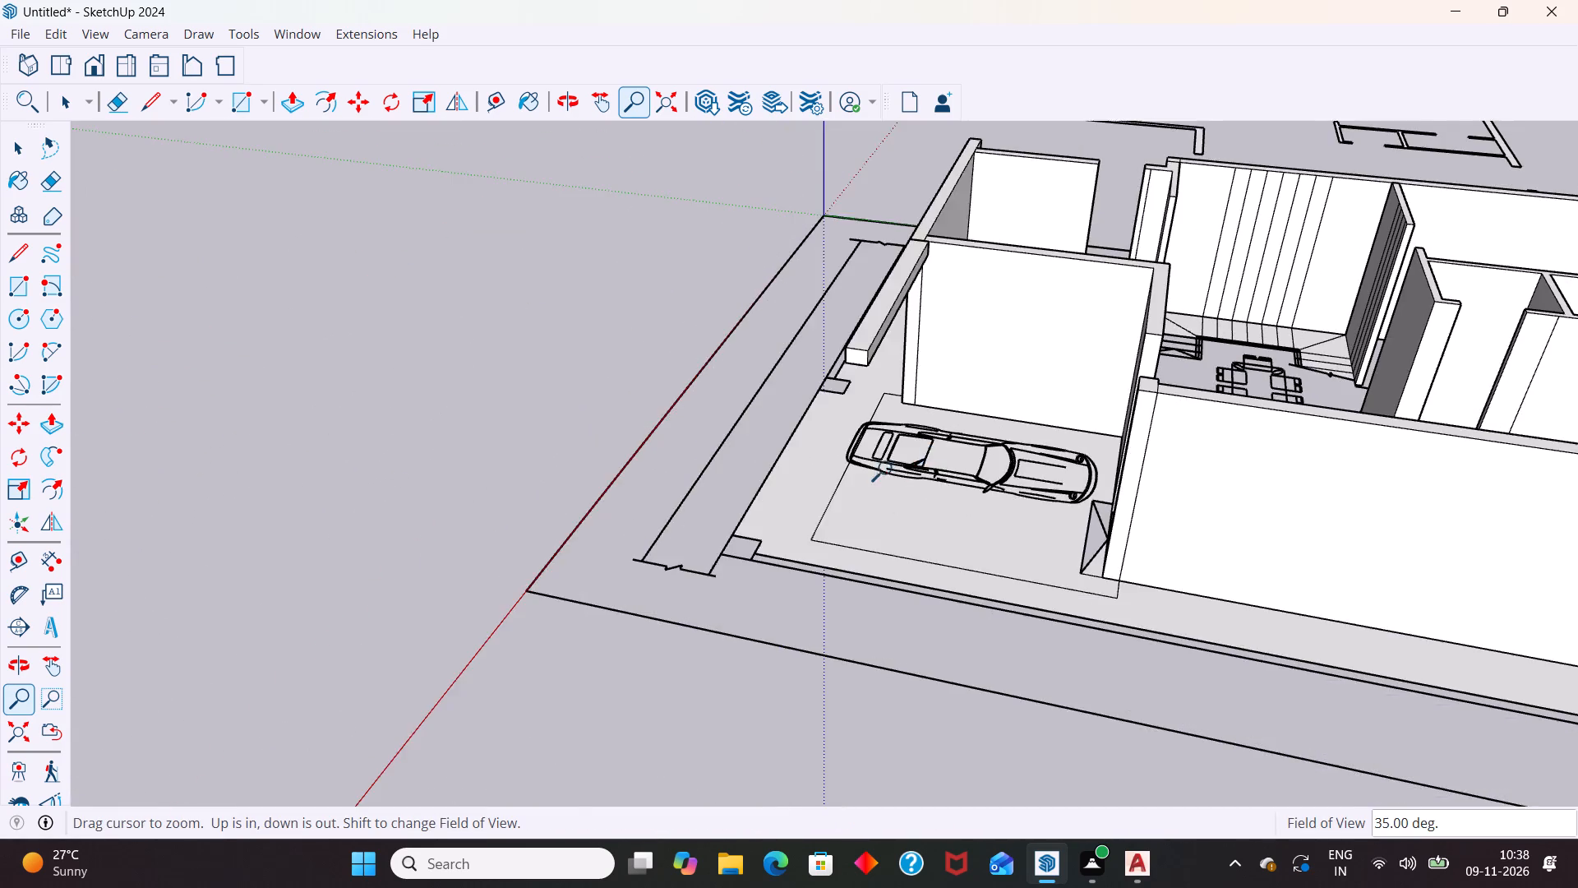
{"action": "middle_click_drag", "start_coordinate": [895, 472], "coordinate": [1314, 465]}
{"action": "key", "text": "space"}
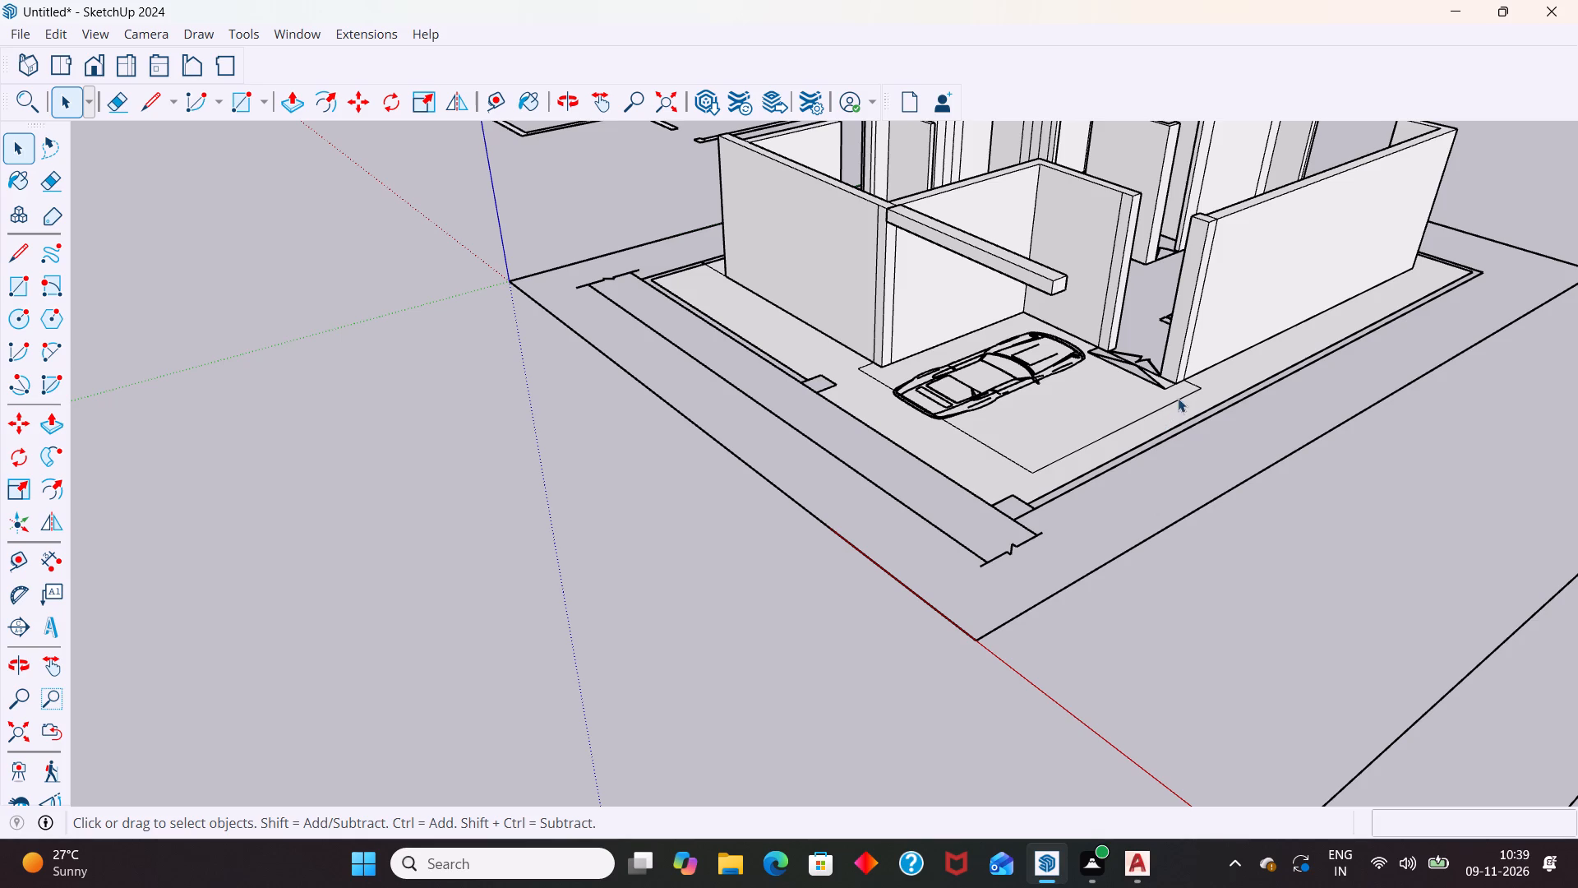
{"action": "scroll", "coordinate": [1177, 398], "scroll_direction": "down", "scroll_amount": 11}
{"action": "scroll", "coordinate": [1118, 469], "scroll_direction": "up", "scroll_amount": 3}
{"action": "middle_click_drag", "start_coordinate": [1119, 469], "coordinate": [1292, 469]}
{"action": "scroll", "coordinate": [1211, 497], "scroll_direction": "down", "scroll_amount": 1}
{"action": "scroll", "coordinate": [1124, 238], "scroll_direction": "up", "scroll_amount": 6}
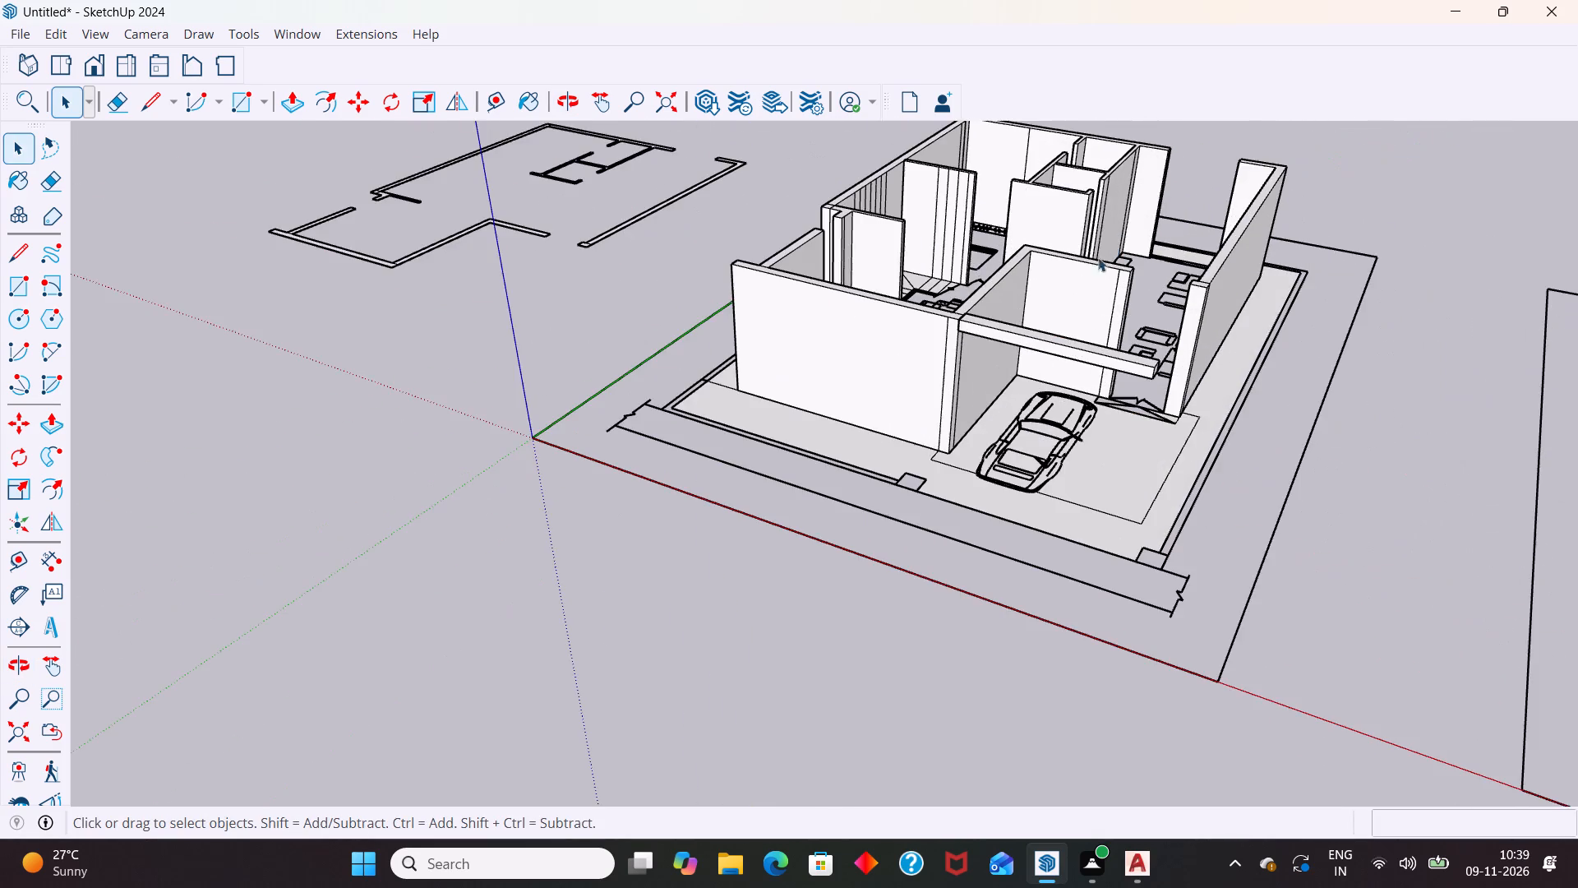
{"action": "scroll", "coordinate": [1017, 434], "scroll_direction": "up", "scroll_amount": 1}
{"action": "middle_click_drag", "start_coordinate": [1042, 434], "coordinate": [1105, 427]}
{"action": "scroll", "coordinate": [1105, 405], "scroll_direction": "down", "scroll_amount": 6}
{"action": "middle_click_drag", "start_coordinate": [1116, 454], "coordinate": [1165, 434]}
{"action": "scroll", "coordinate": [1124, 289], "scroll_direction": "up", "scroll_amount": 5}
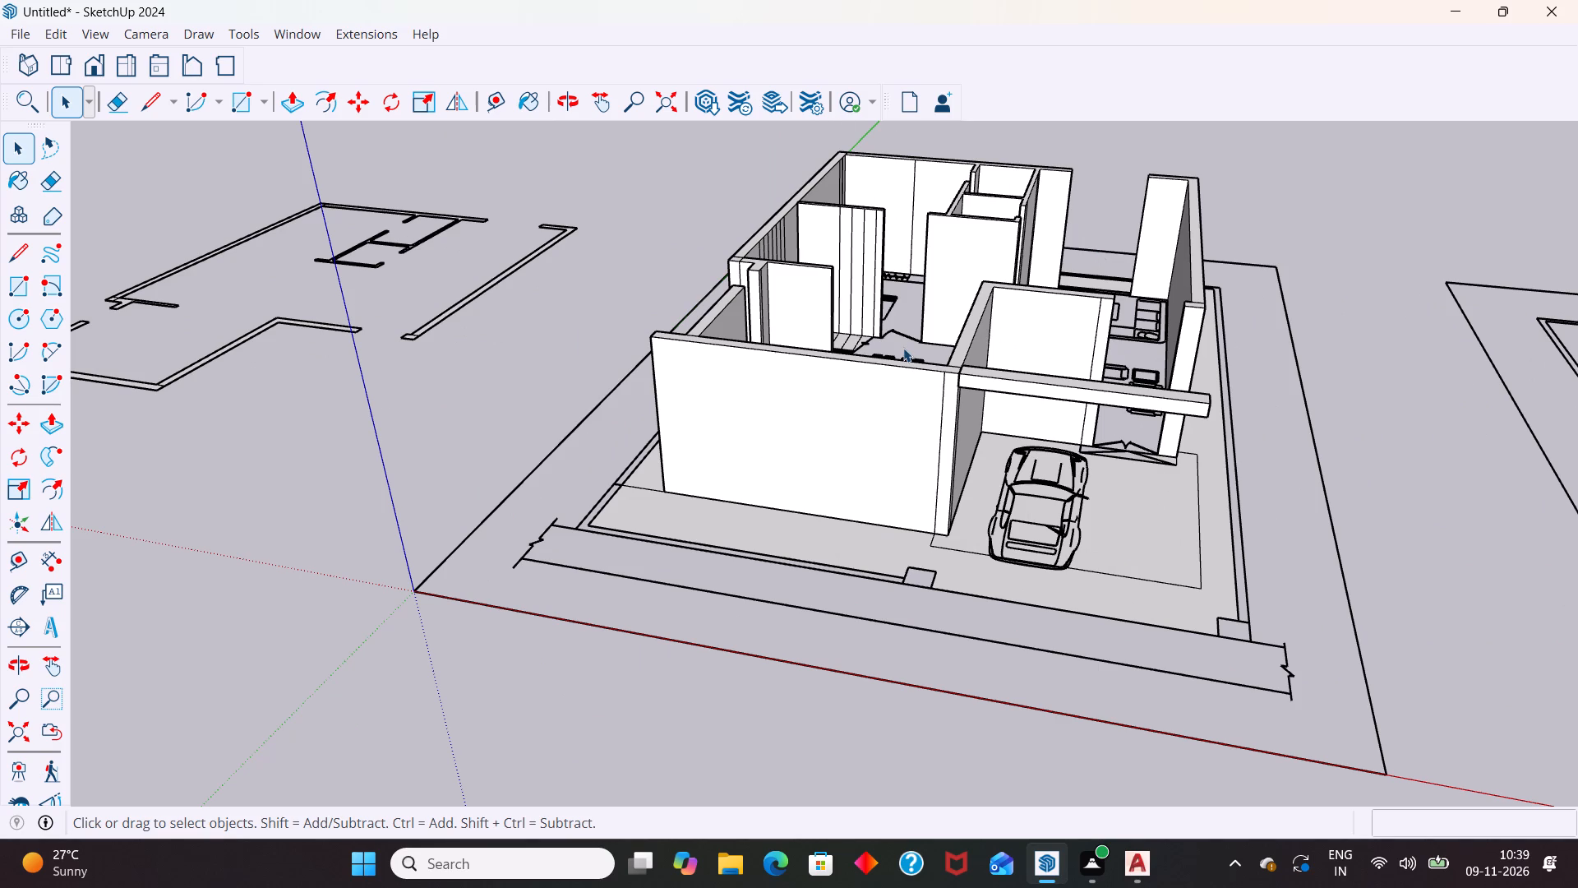
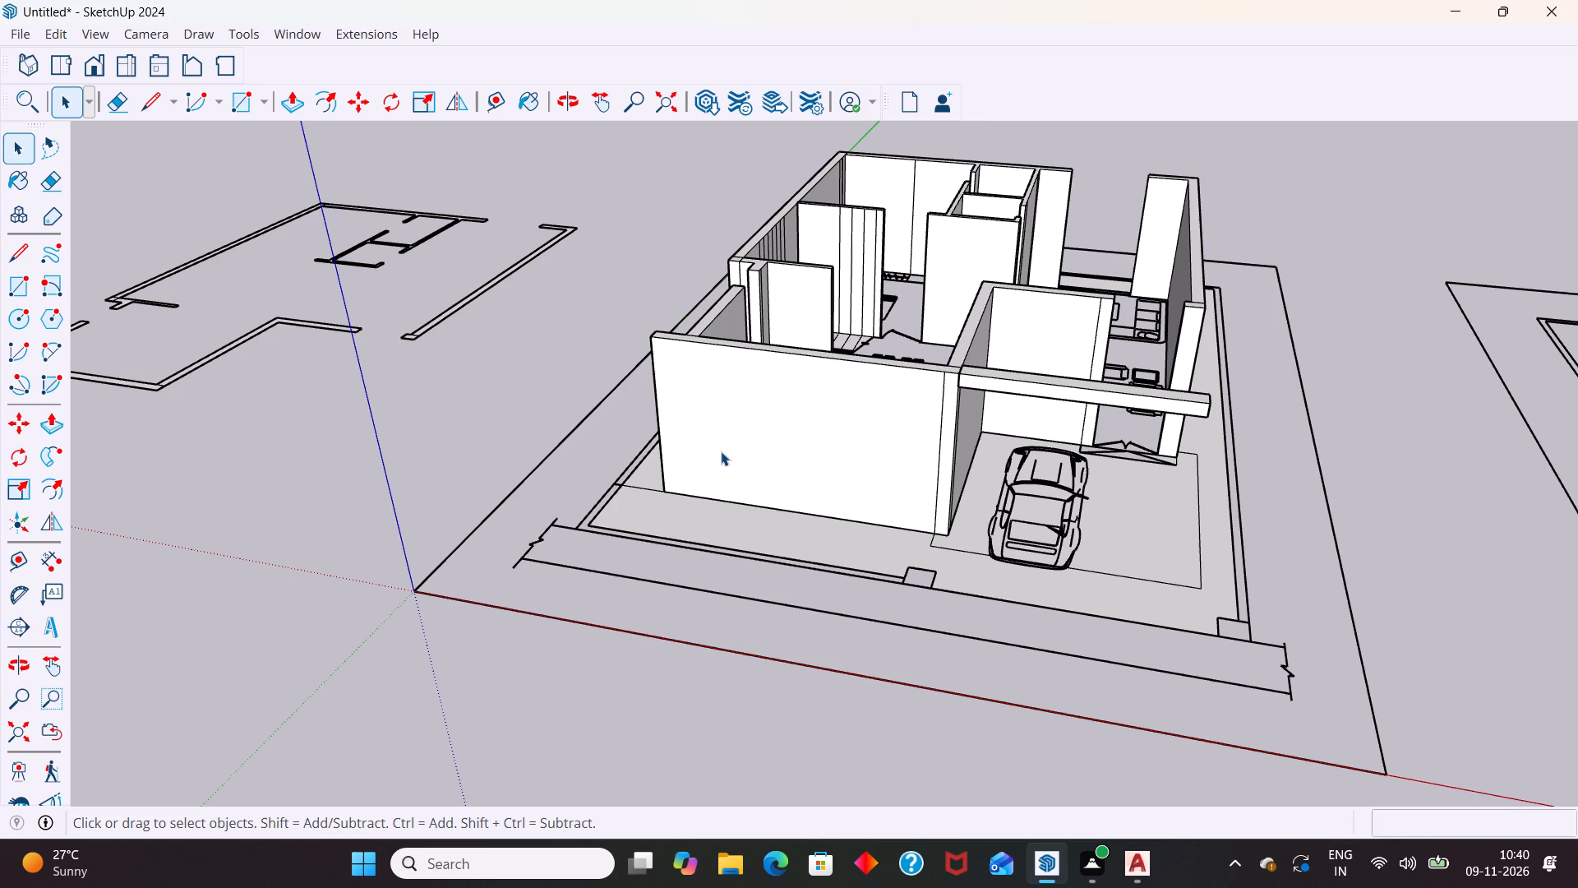
Create a new empty group and start editing inside it.
{"action": "scroll", "coordinate": [696, 481], "scroll_direction": "down", "scroll_amount": 6}
{"action": "right_click", "coordinate": [1152, 445]}
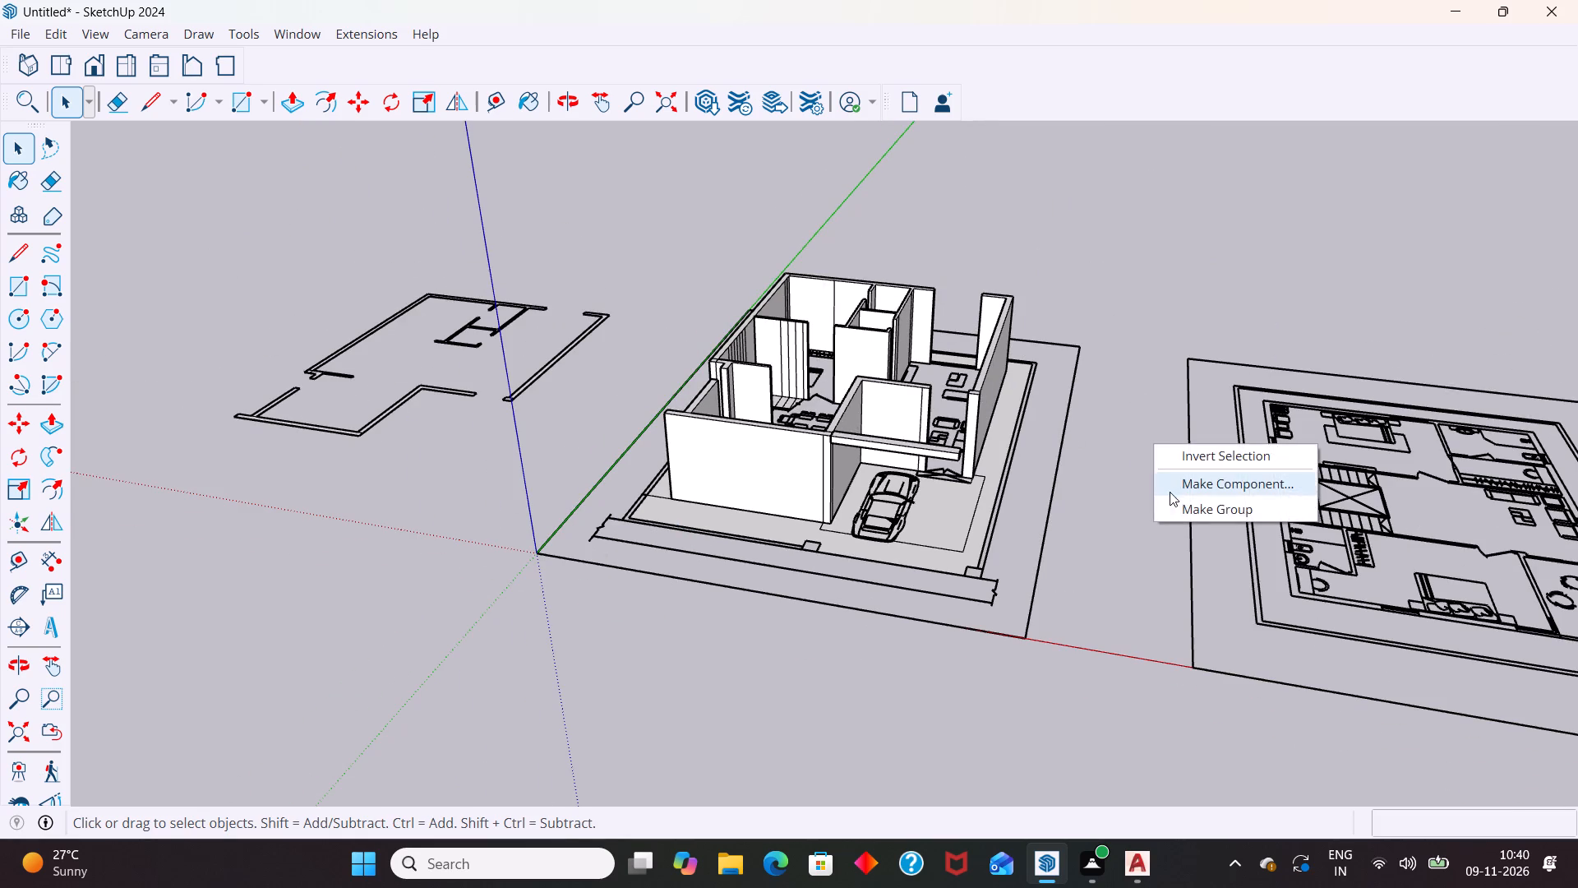
{"action": "left_click", "coordinate": [1168, 507]}
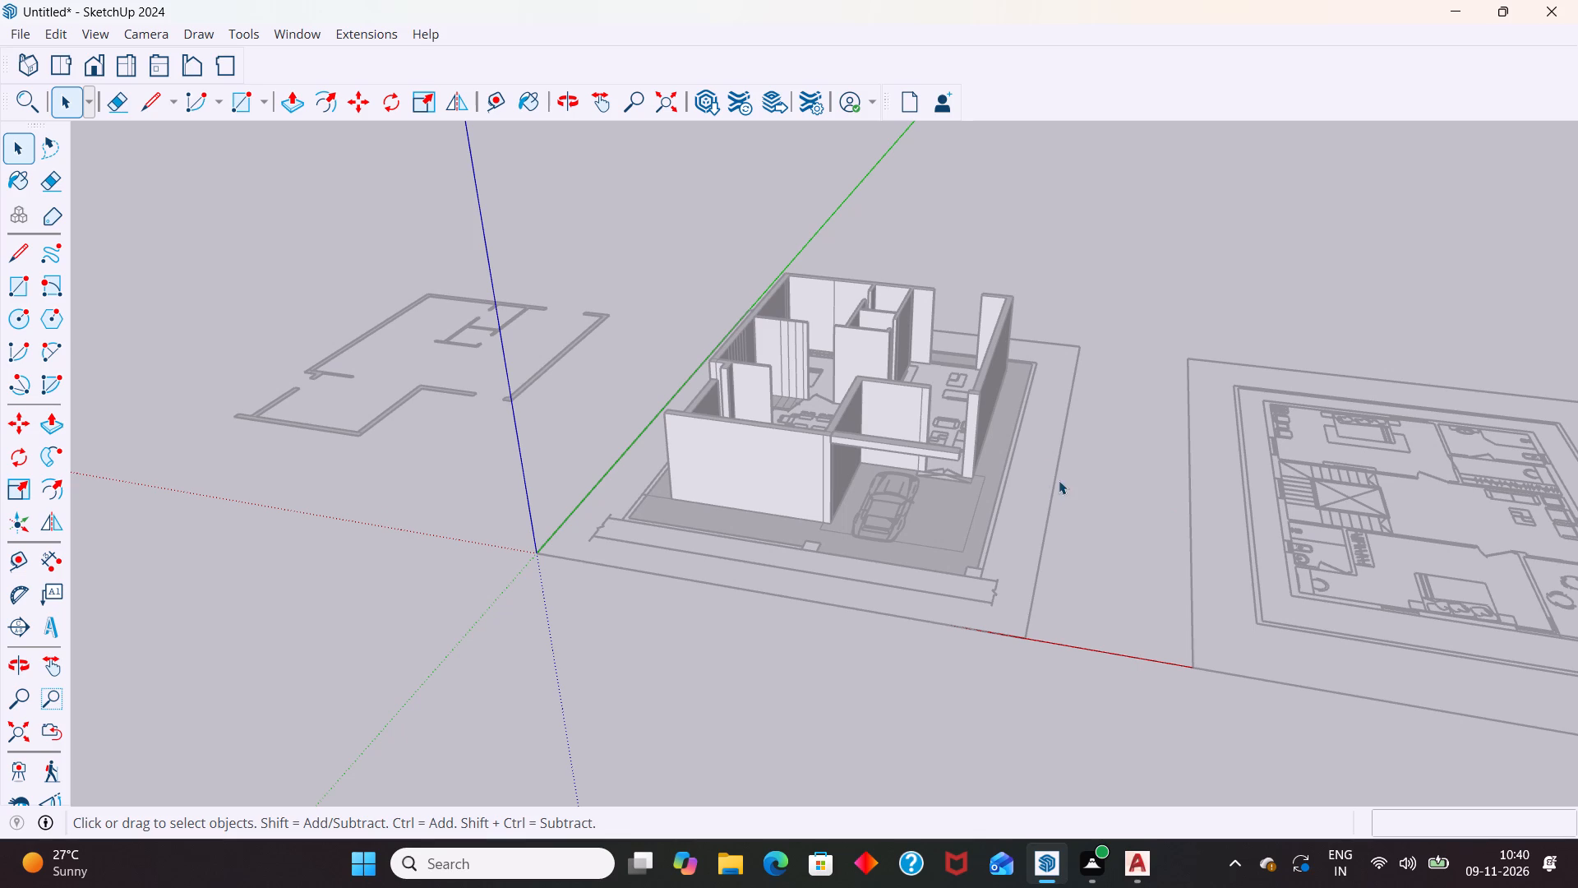
Draw a boundary wall rectangle, about 46' long, over the car porch side strip from the front gate pillar to the rear corner.
{"action": "middle_click_drag", "start_coordinate": [753, 421], "coordinate": [849, 613]}
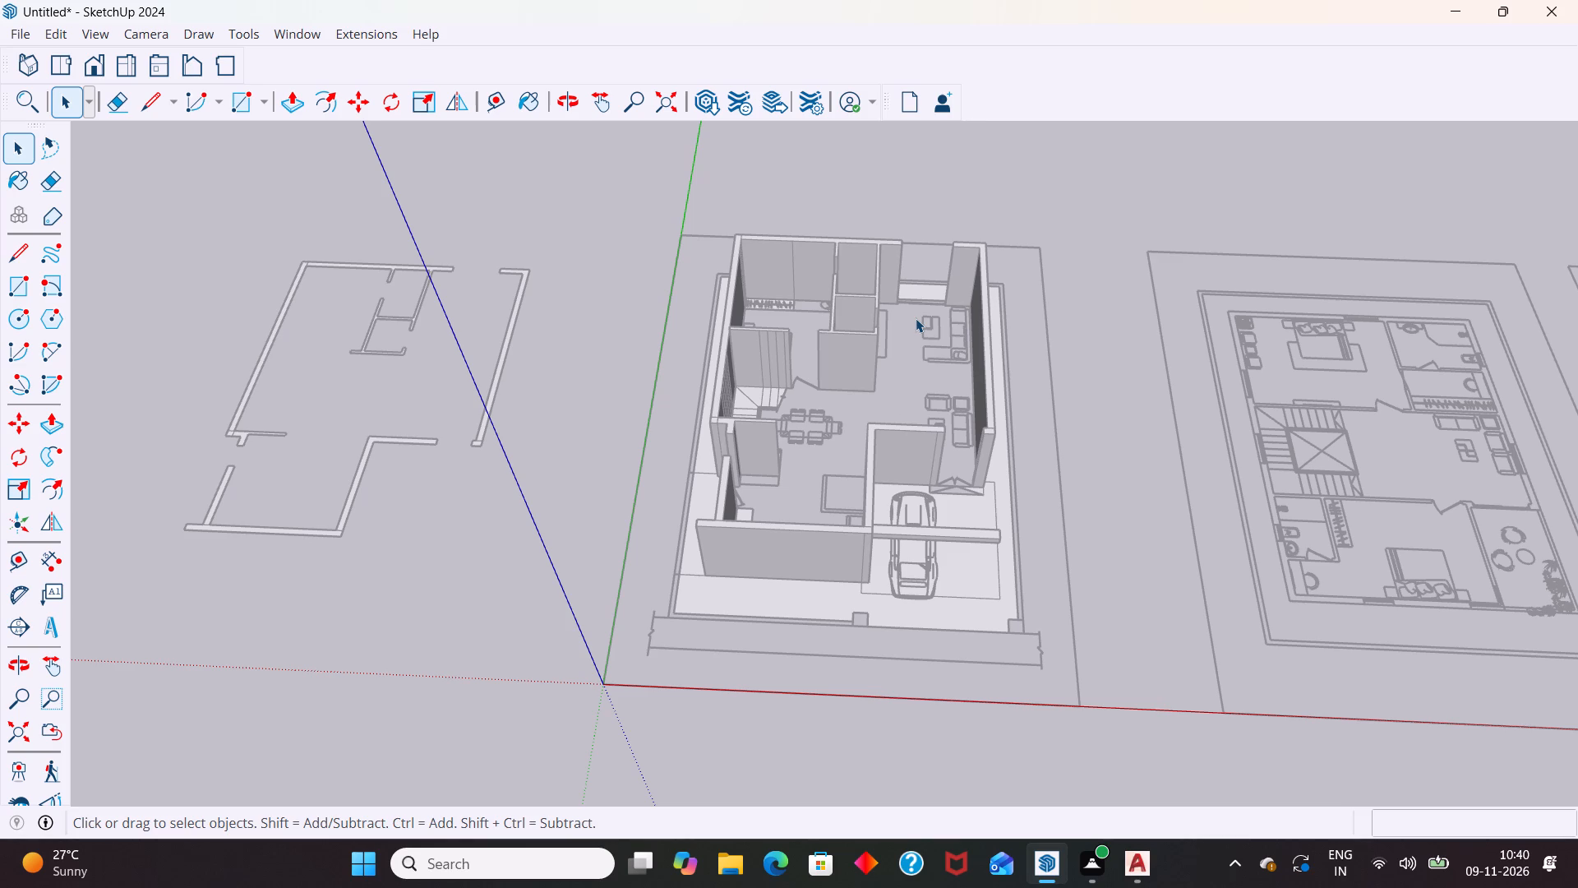
{"action": "scroll", "coordinate": [915, 321], "scroll_direction": "down", "scroll_amount": 3}
{"action": "scroll", "coordinate": [1003, 317], "scroll_direction": "up", "scroll_amount": 5}
{"action": "key", "text": "r"}
{"action": "scroll", "coordinate": [1053, 655], "scroll_direction": "up", "scroll_amount": 2}
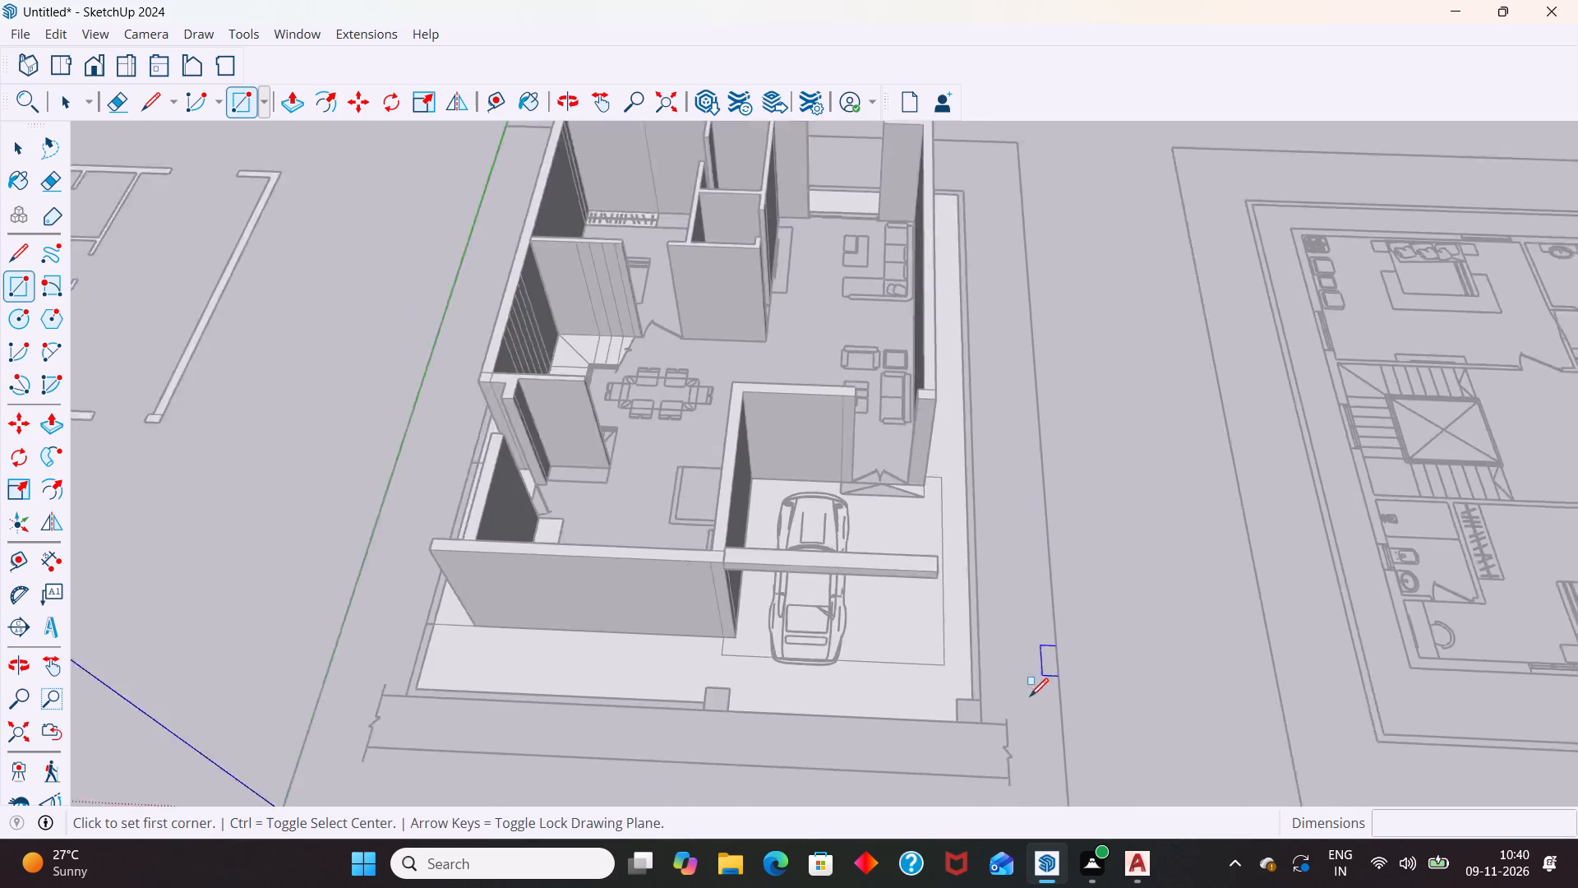
{"action": "scroll", "coordinate": [1030, 696], "scroll_direction": "up", "scroll_amount": 14}
{"action": "left_click_drag", "start_coordinate": [947, 701], "coordinate": [949, 693]}
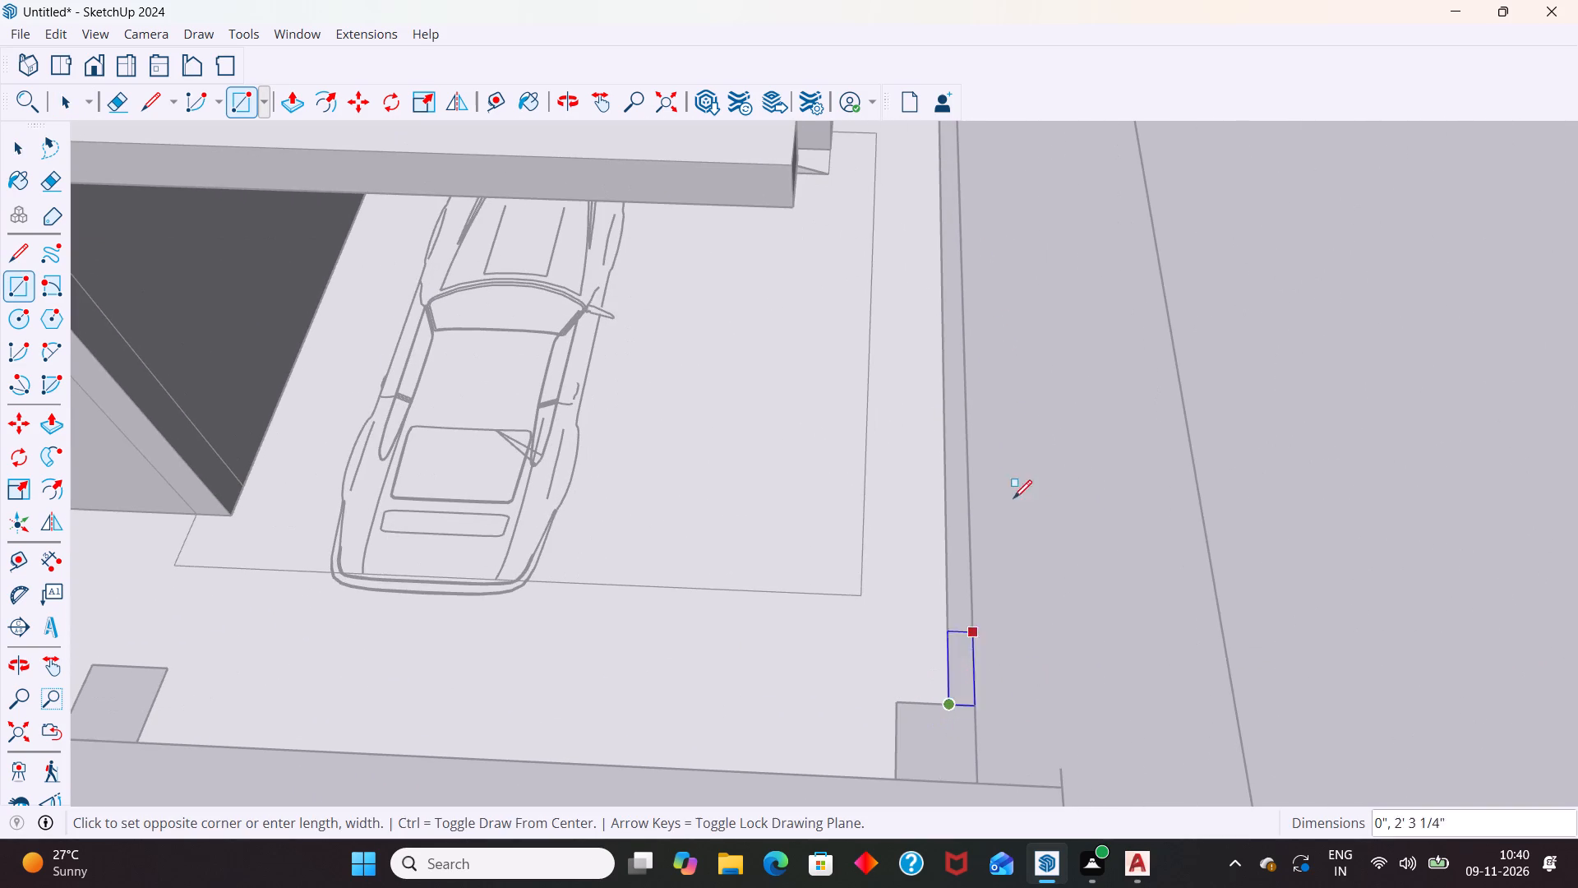
{"action": "scroll", "coordinate": [1050, 320], "scroll_direction": "down", "scroll_amount": 13}
{"action": "scroll", "coordinate": [1026, 257], "scroll_direction": "down", "scroll_amount": 15}
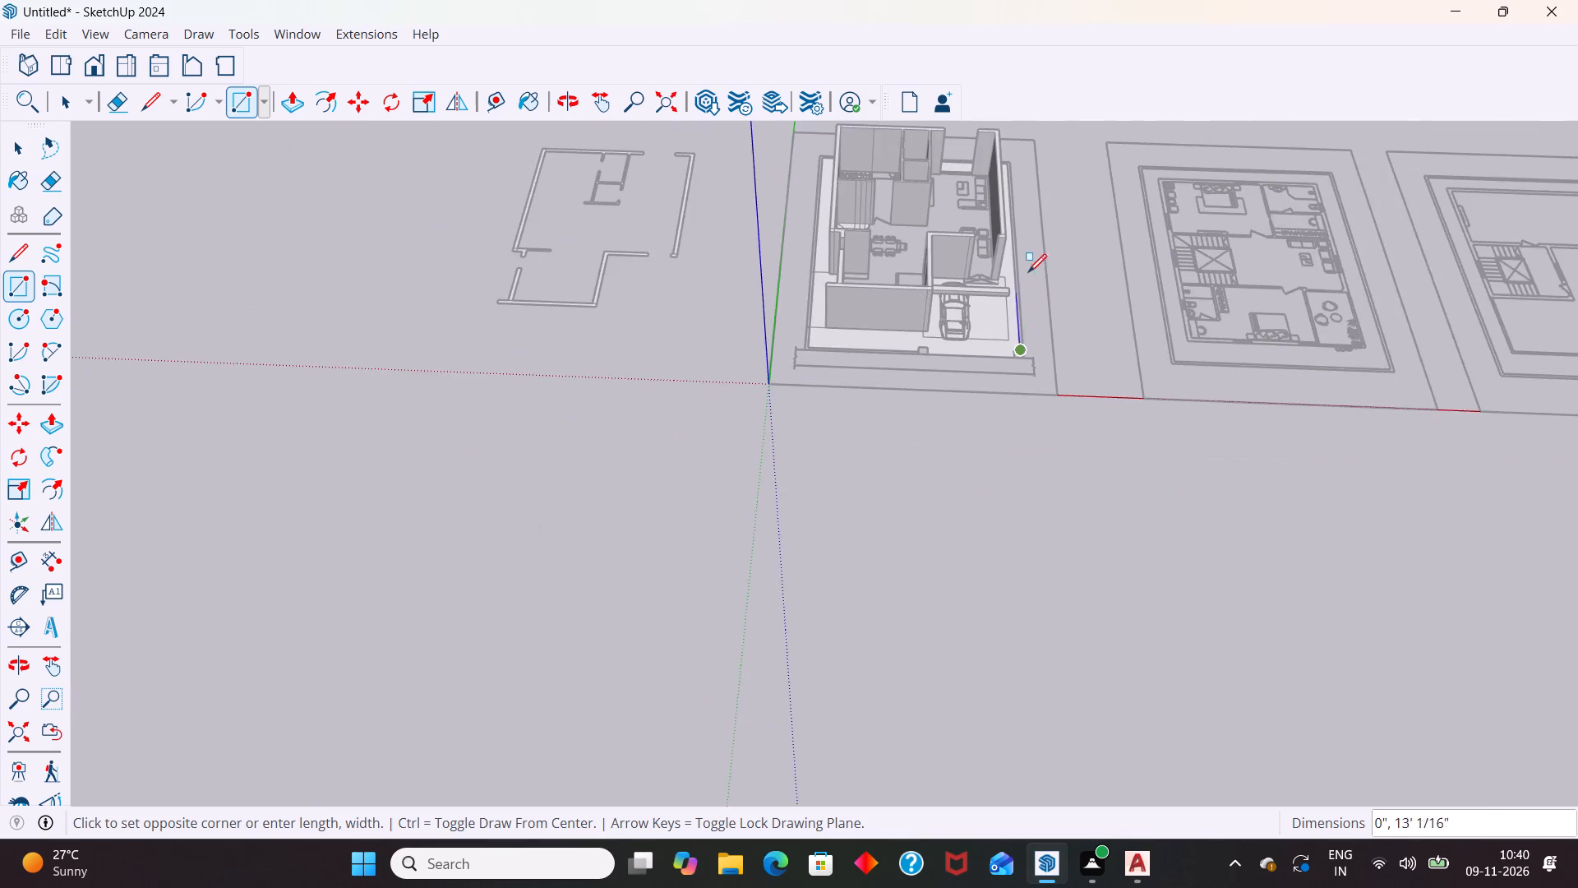
{"action": "scroll", "coordinate": [1014, 176], "scroll_direction": "up", "scroll_amount": 20}
{"action": "scroll", "coordinate": [1014, 176], "scroll_direction": "up", "scroll_amount": 10}
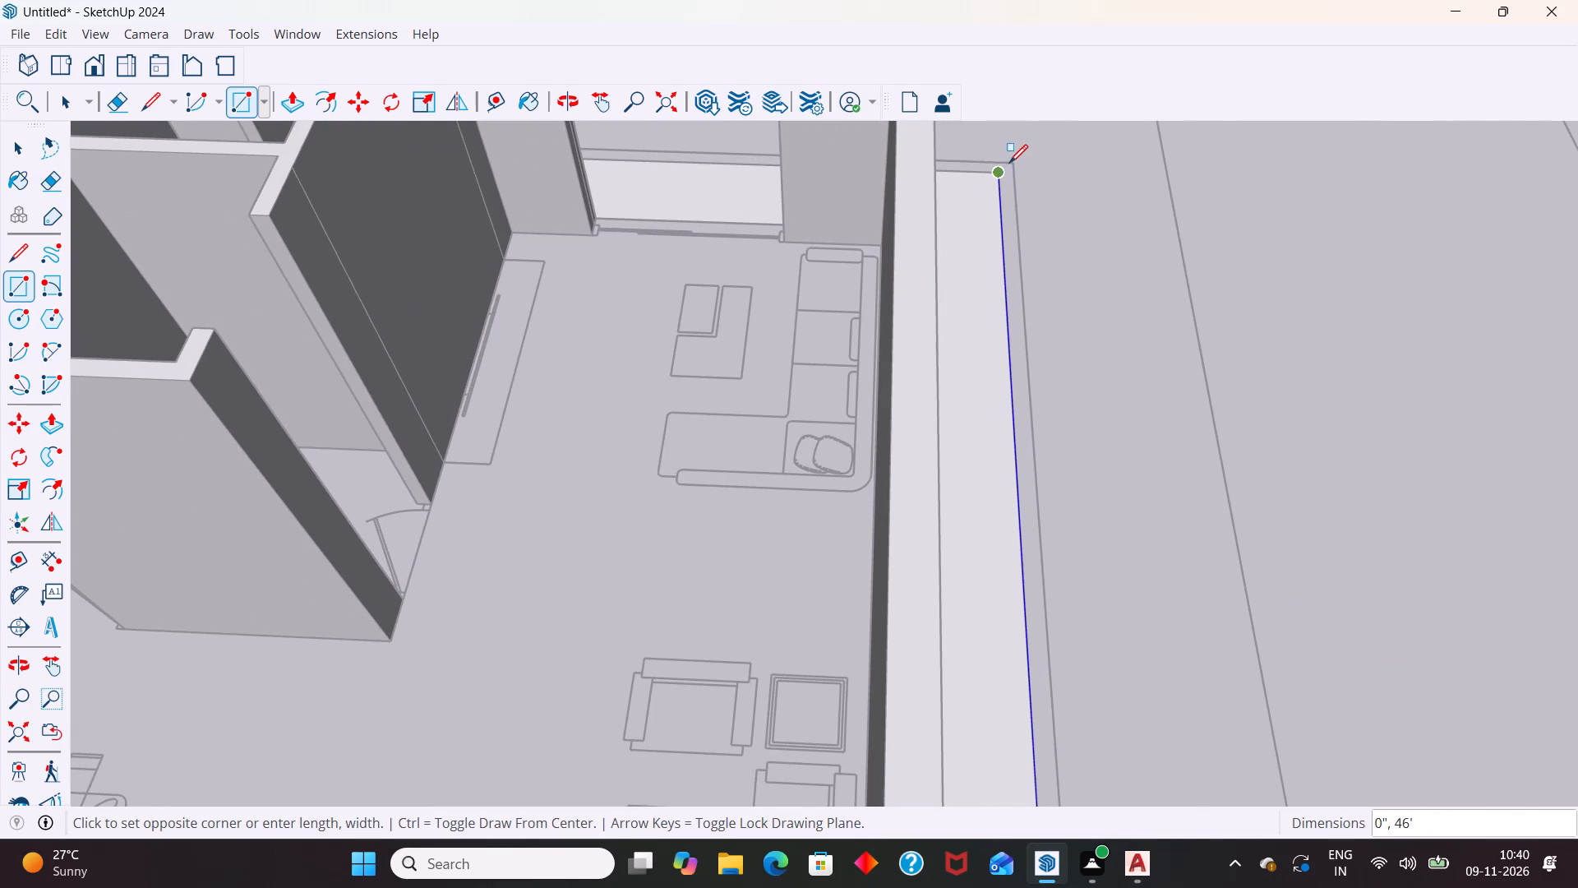
{"action": "left_click", "coordinate": [1013, 168]}
Draw a 35' by 6" boundary wall rectangle over the rear strip, from the living-room side corner to the bedroom side corner.
{"action": "scroll", "coordinate": [1019, 236], "scroll_direction": "down", "scroll_amount": 10}
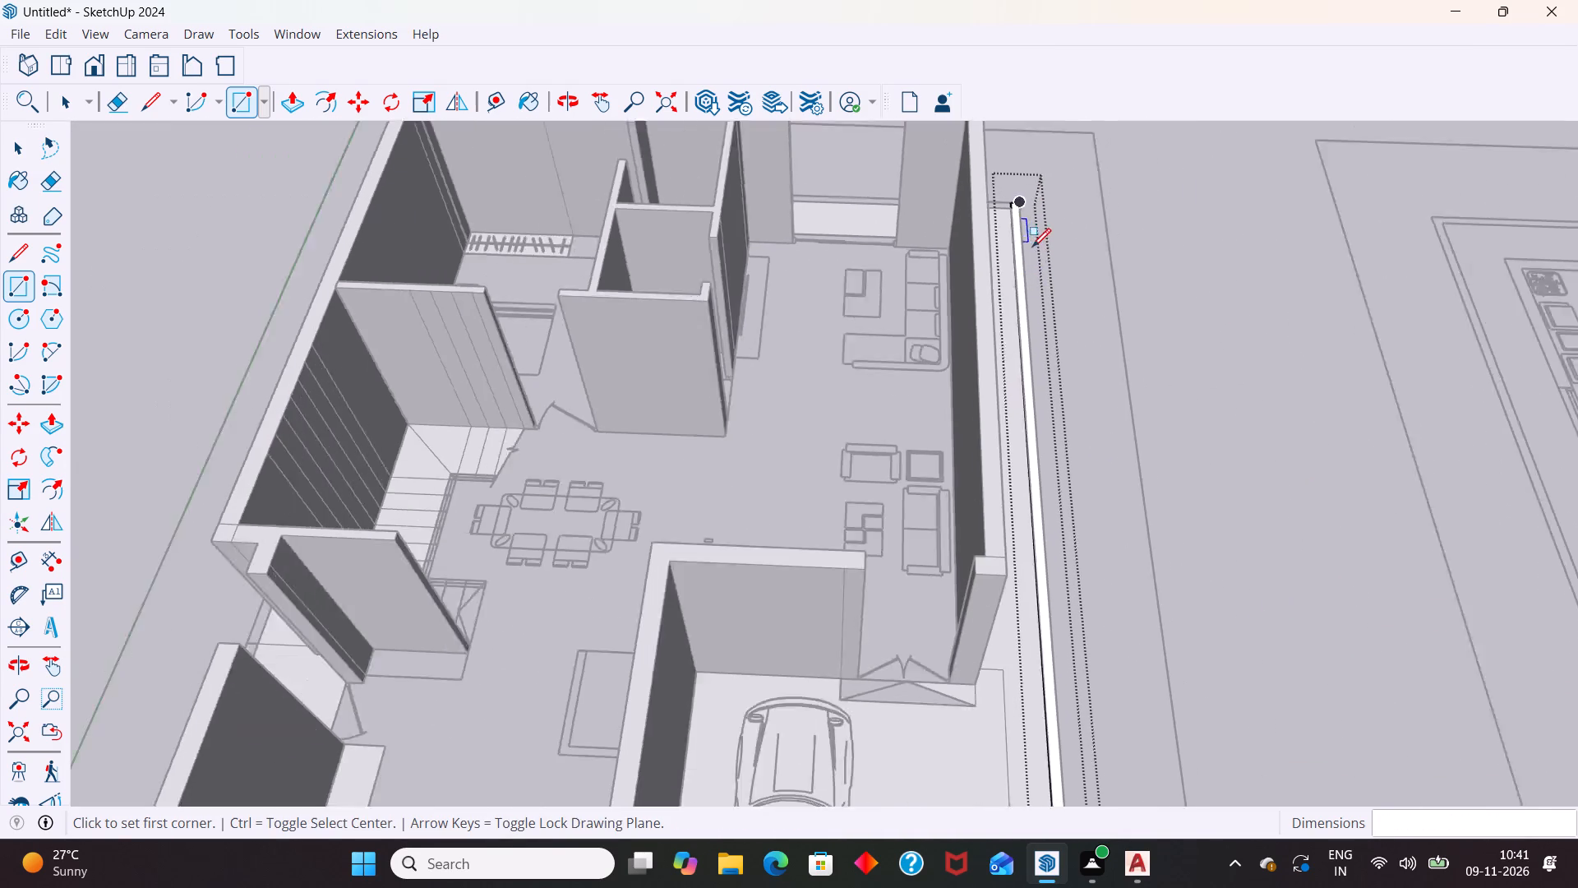
{"action": "scroll", "coordinate": [1032, 247], "scroll_direction": "down", "scroll_amount": 3}
{"action": "scroll", "coordinate": [960, 110], "scroll_direction": "up", "scroll_amount": 5}
{"action": "scroll", "coordinate": [996, 276], "scroll_direction": "down", "scroll_amount": 6}
{"action": "middle_click_drag", "start_coordinate": [990, 306], "coordinate": [929, 479]}
{"action": "scroll", "coordinate": [924, 487], "scroll_direction": "down", "scroll_amount": 1}
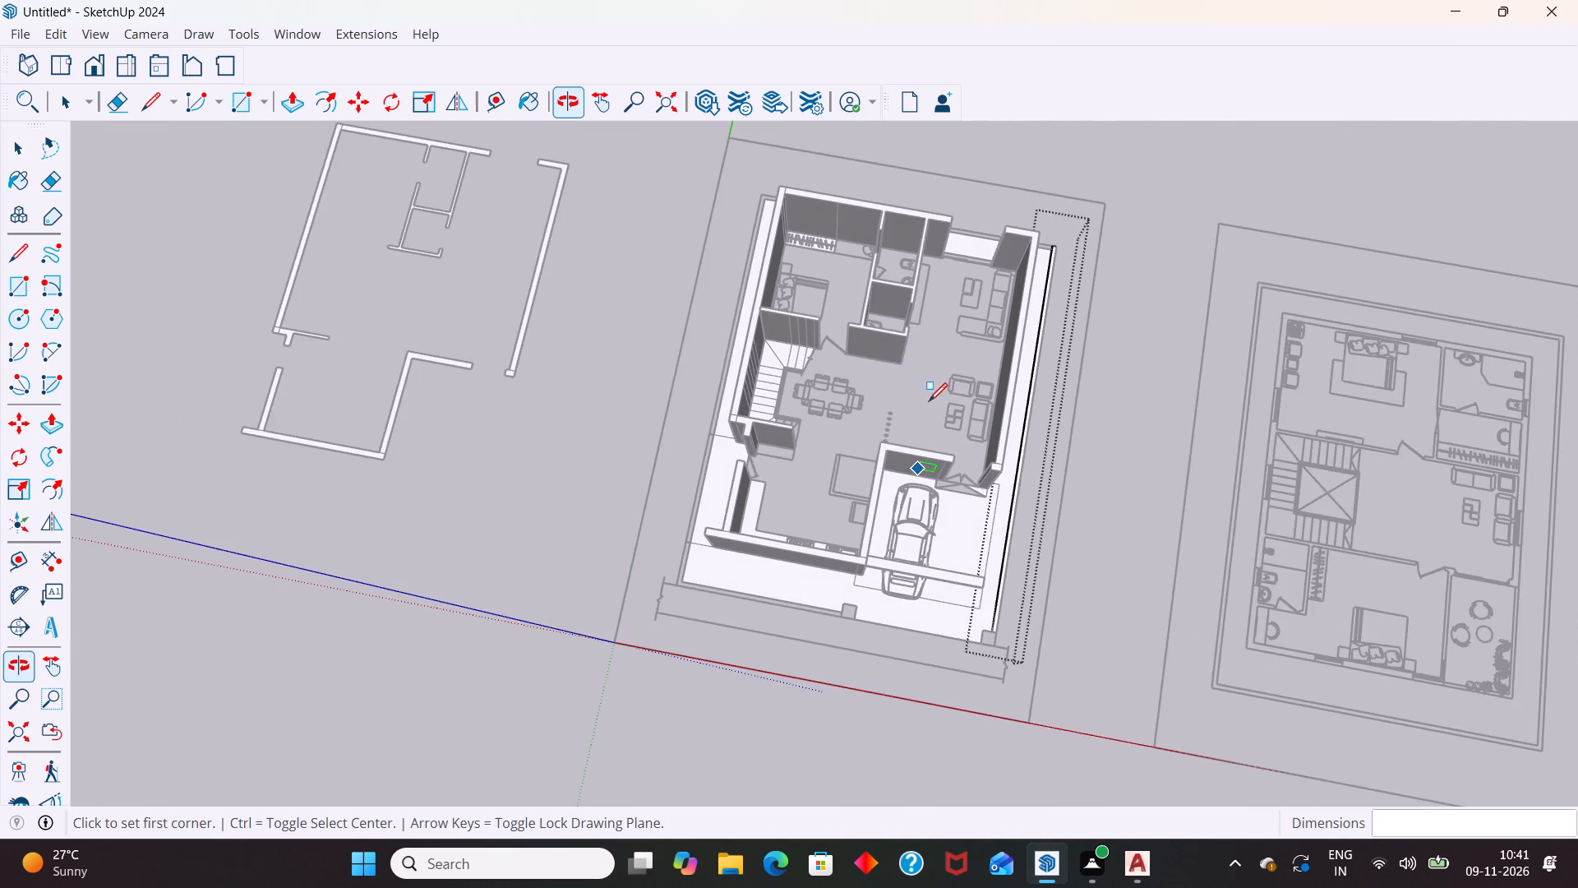
{"action": "scroll", "coordinate": [1056, 89], "scroll_direction": "up", "scroll_amount": 20}
{"action": "scroll", "coordinate": [1056, 89], "scroll_direction": "up", "scroll_amount": 6}
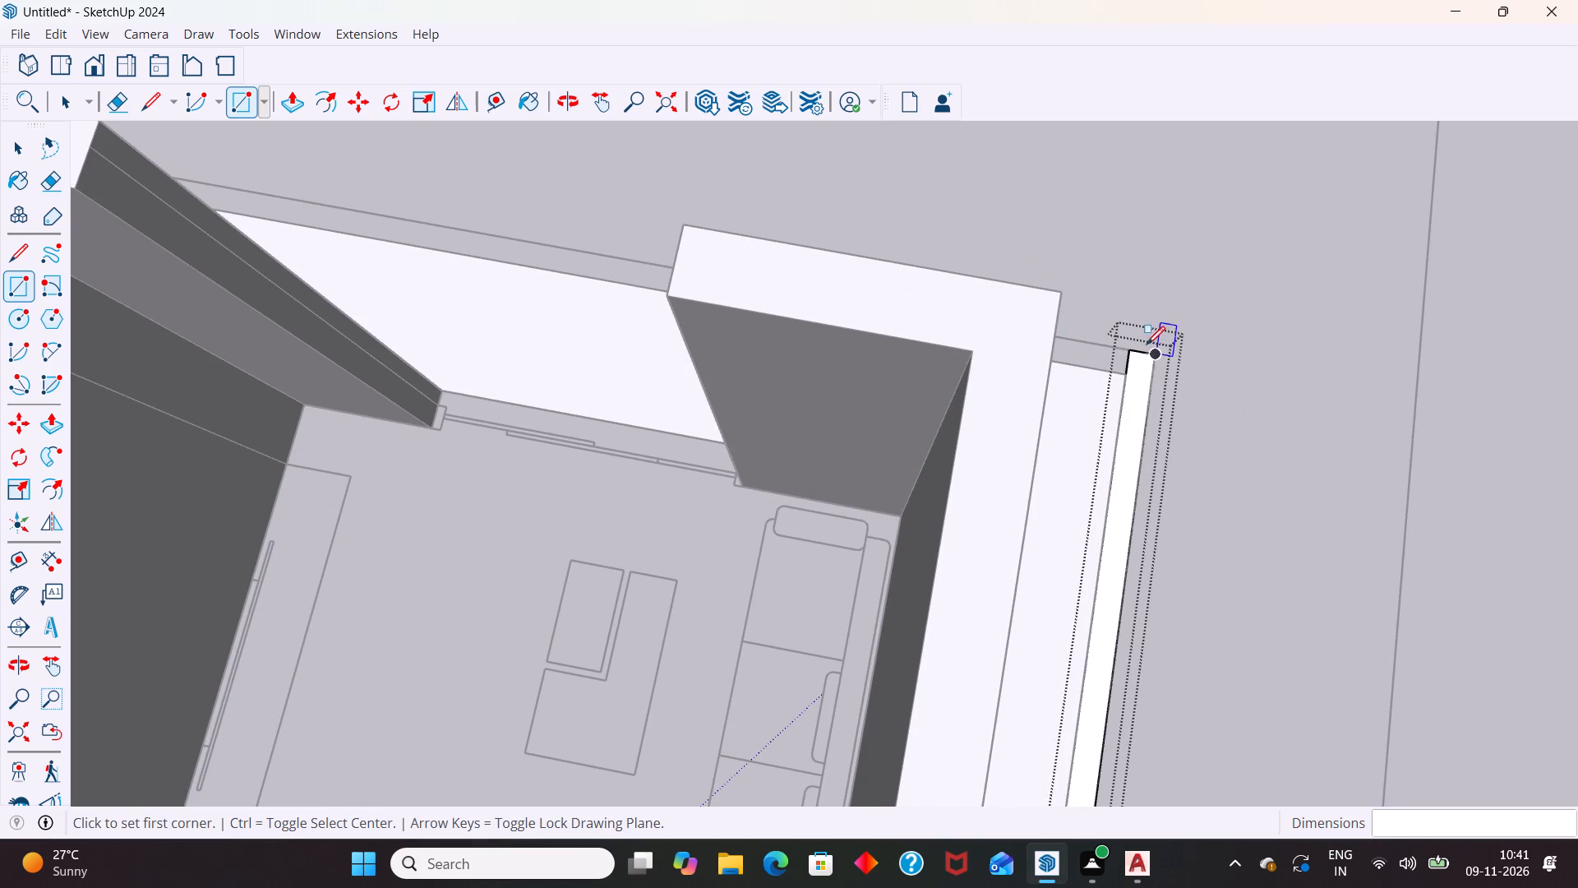
{"action": "left_click", "coordinate": [1132, 349]}
{"action": "scroll", "coordinate": [837, 215], "scroll_direction": "down", "scroll_amount": 14}
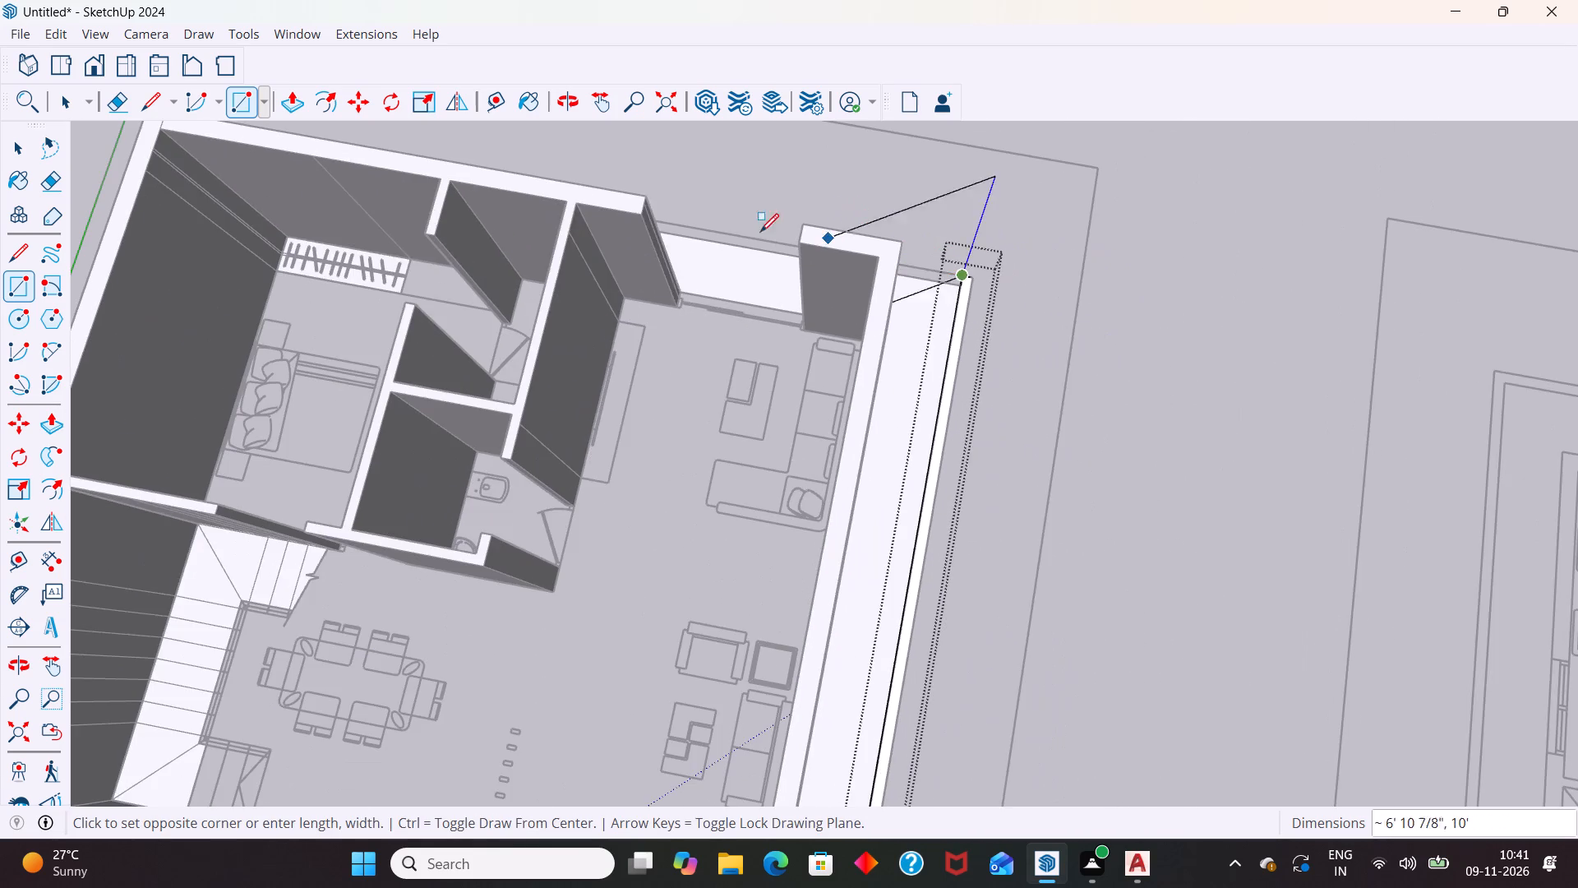
{"action": "scroll", "coordinate": [530, 139], "scroll_direction": "down", "scroll_amount": 16}
{"action": "scroll", "coordinate": [726, 210], "scroll_direction": "down", "scroll_amount": 6}
{"action": "scroll", "coordinate": [395, 139], "scroll_direction": "up", "scroll_amount": 7}
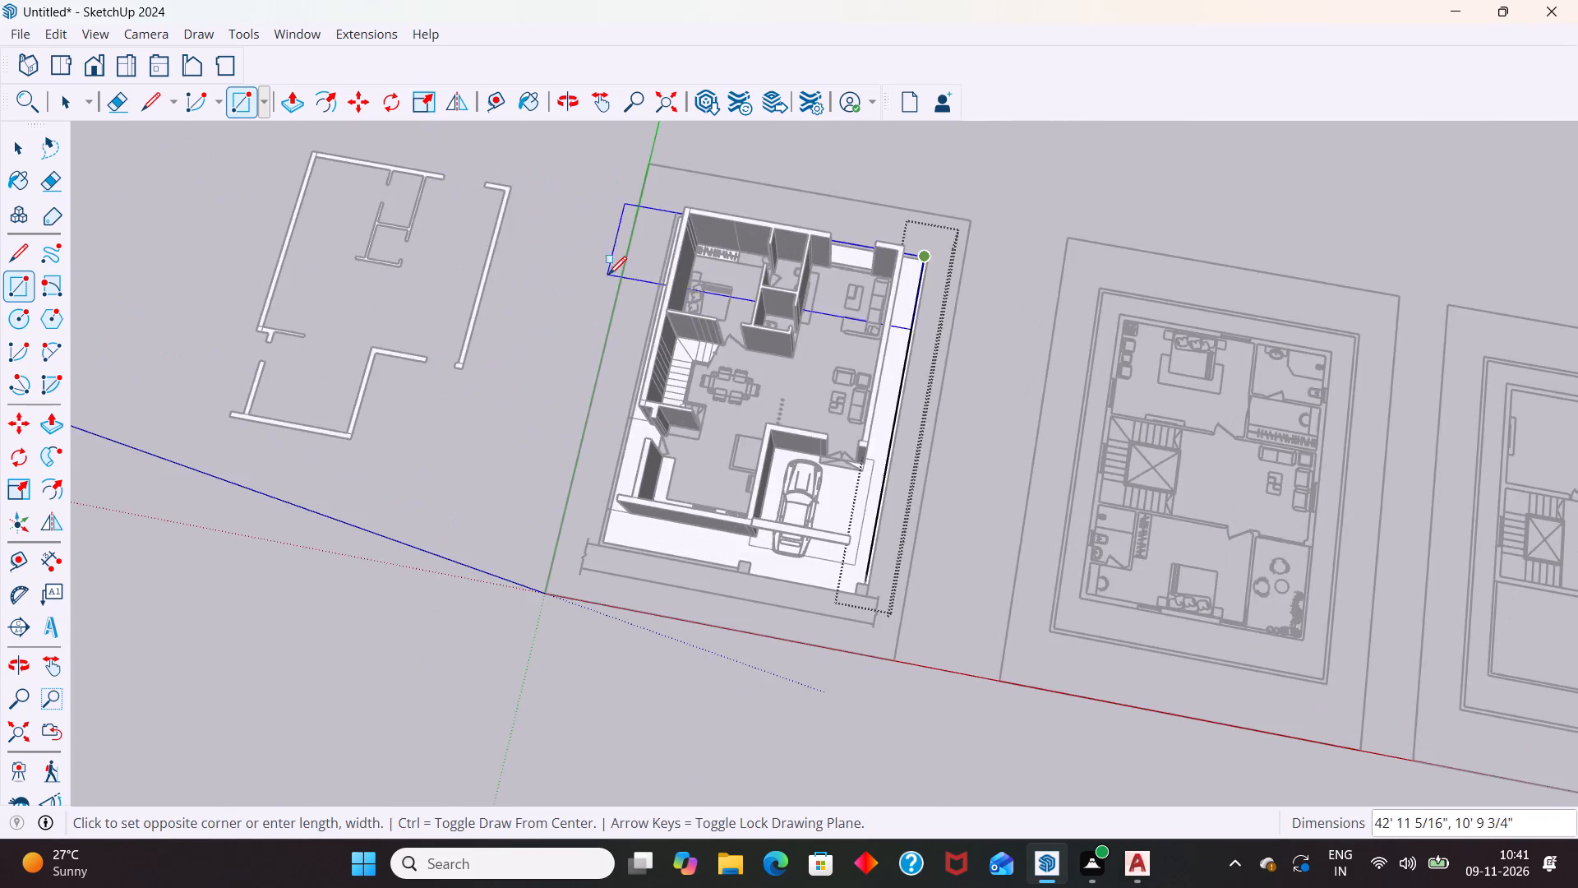
{"action": "scroll", "coordinate": [608, 275], "scroll_direction": "up", "scroll_amount": 19}
{"action": "scroll", "coordinate": [690, 148], "scroll_direction": "up", "scroll_amount": 18}
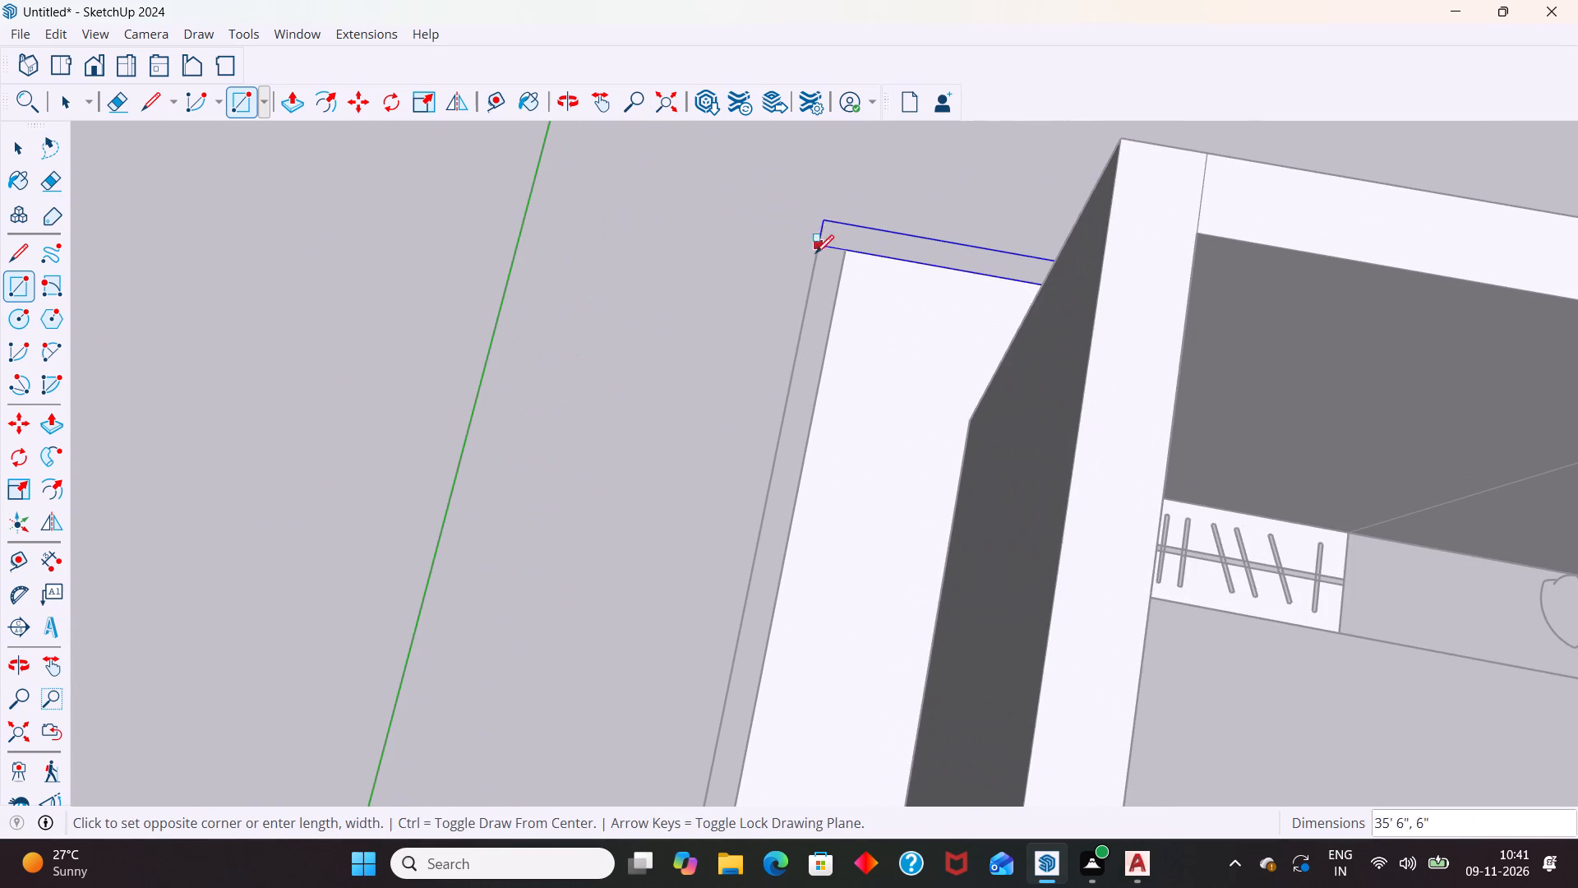
{"action": "left_click", "coordinate": [850, 250]}
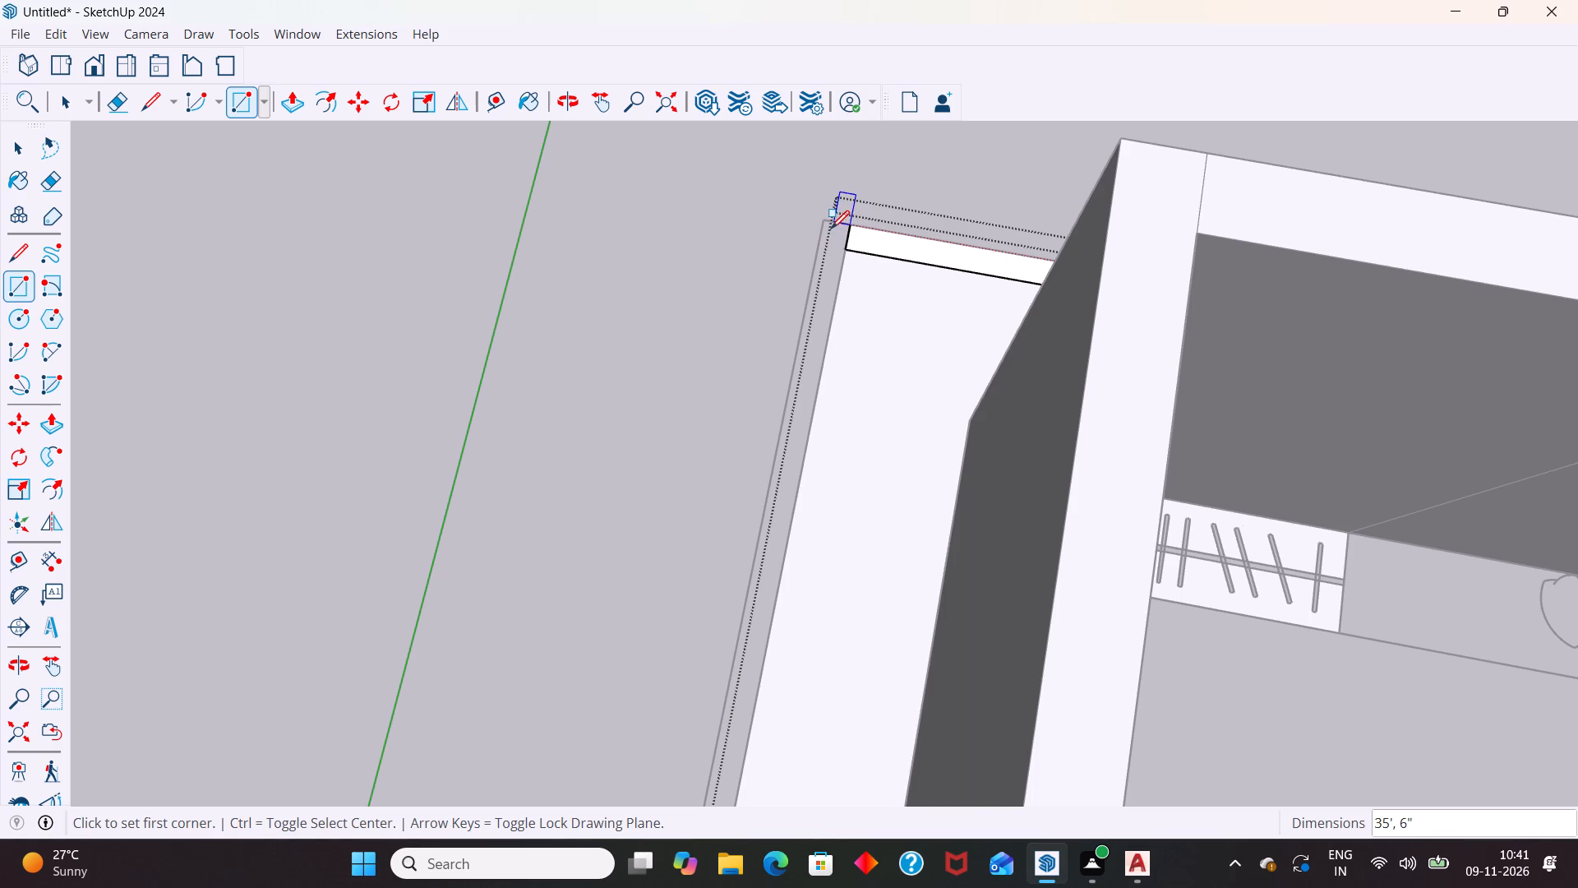
Draw a 6"-wide boundary wall rectangle over the bedroom and staircase side strip, from the rear corner to the front corner.
{"action": "left_click", "coordinate": [851, 224]}
{"action": "scroll", "coordinate": [828, 232], "scroll_direction": "down", "scroll_amount": 6}
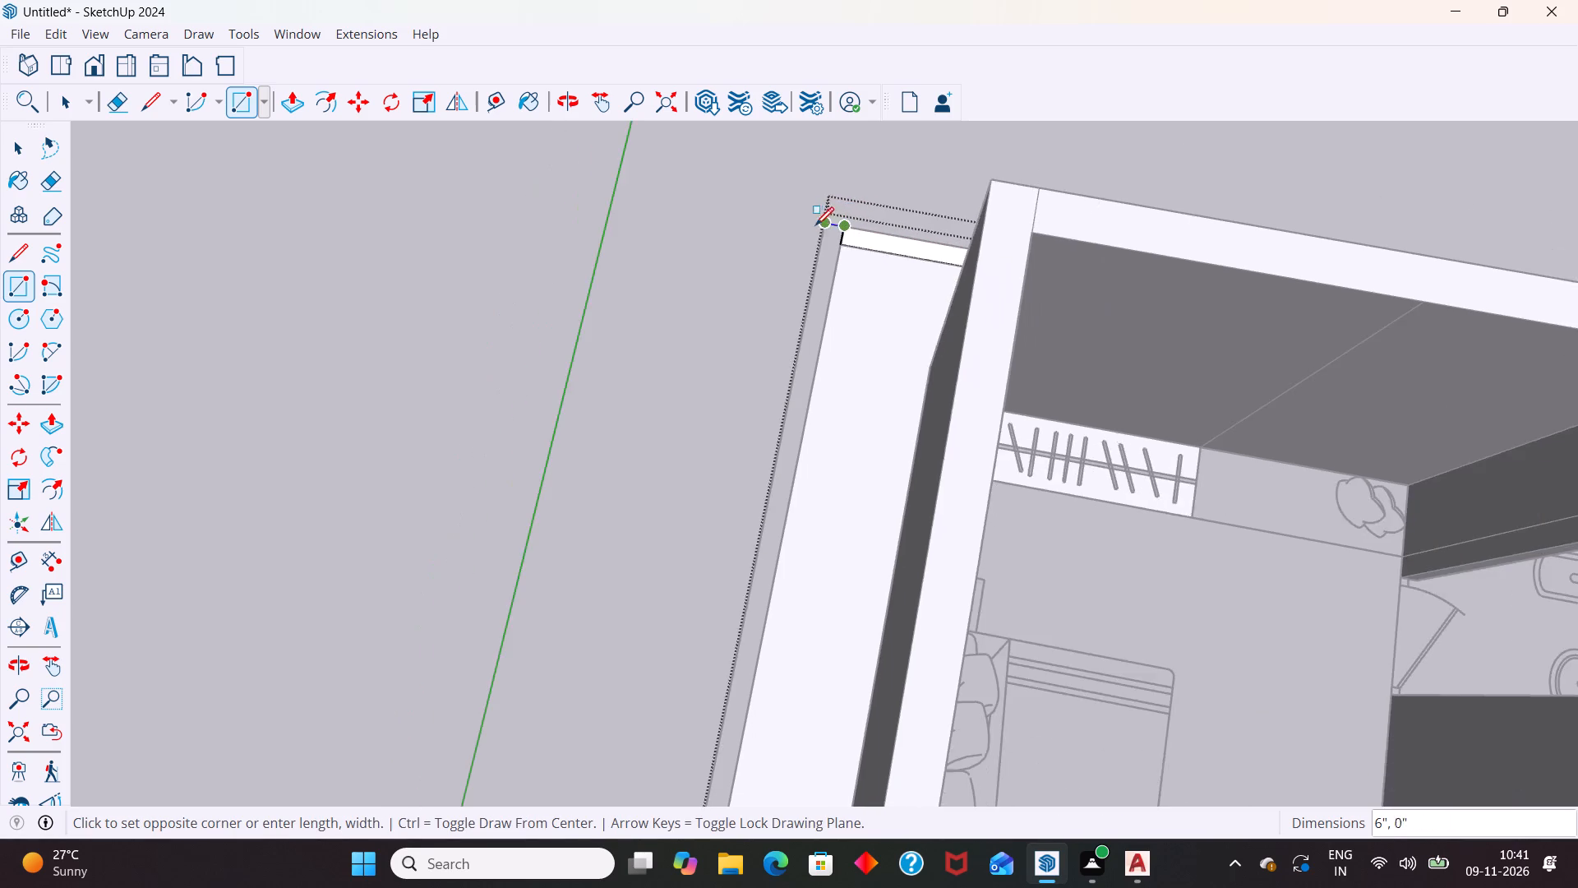
{"action": "scroll", "coordinate": [814, 227], "scroll_direction": "down", "scroll_amount": 15}
{"action": "scroll", "coordinate": [807, 274], "scroll_direction": "down", "scroll_amount": 12}
{"action": "scroll", "coordinate": [765, 500], "scroll_direction": "up", "scroll_amount": 6}
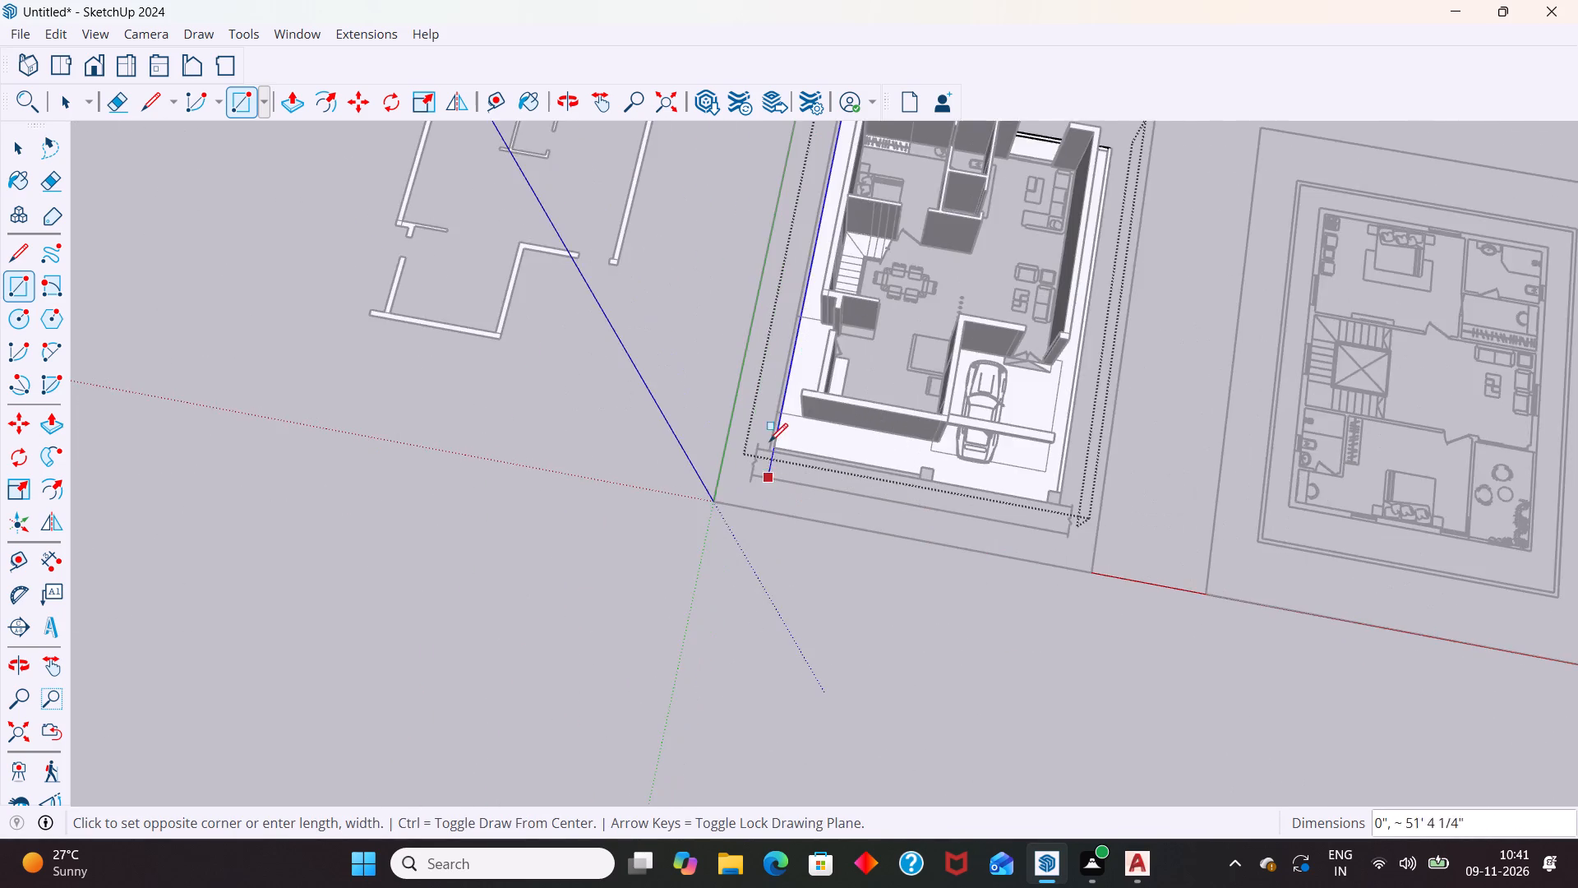
{"action": "scroll", "coordinate": [769, 442], "scroll_direction": "up", "scroll_amount": 20}
{"action": "scroll", "coordinate": [769, 442], "scroll_direction": "up", "scroll_amount": 17}
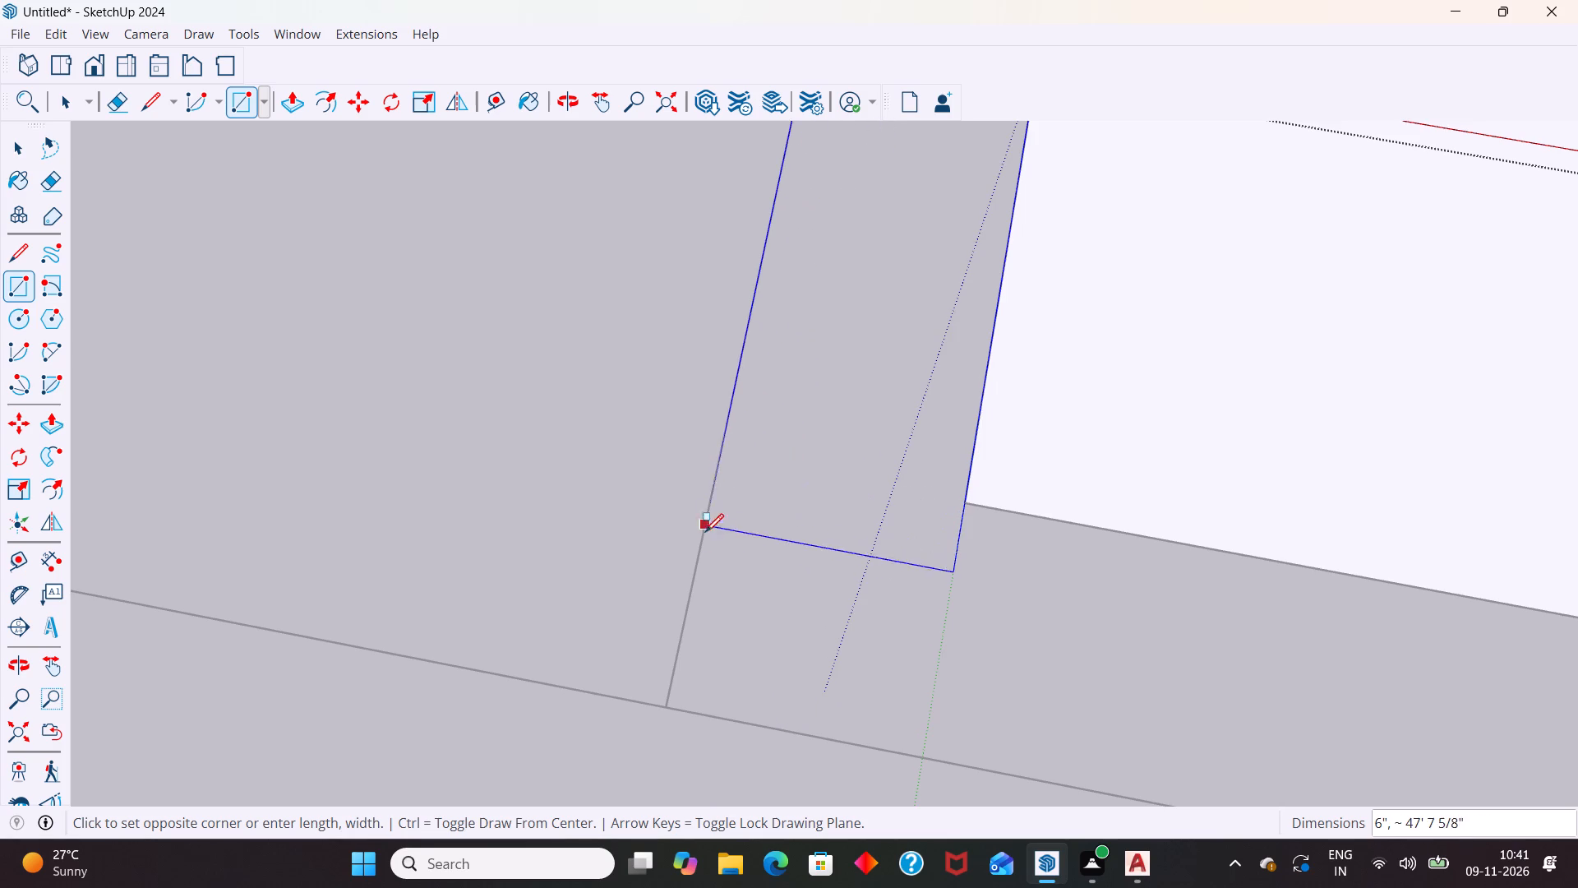
{"action": "left_click", "coordinate": [665, 706]}
Draw an 18' 3" by 6" boundary wall rectangle over the front strip, from the staircase-side corner to the first gate pillar.
{"action": "scroll", "coordinate": [639, 408], "scroll_direction": "down", "scroll_amount": 5}
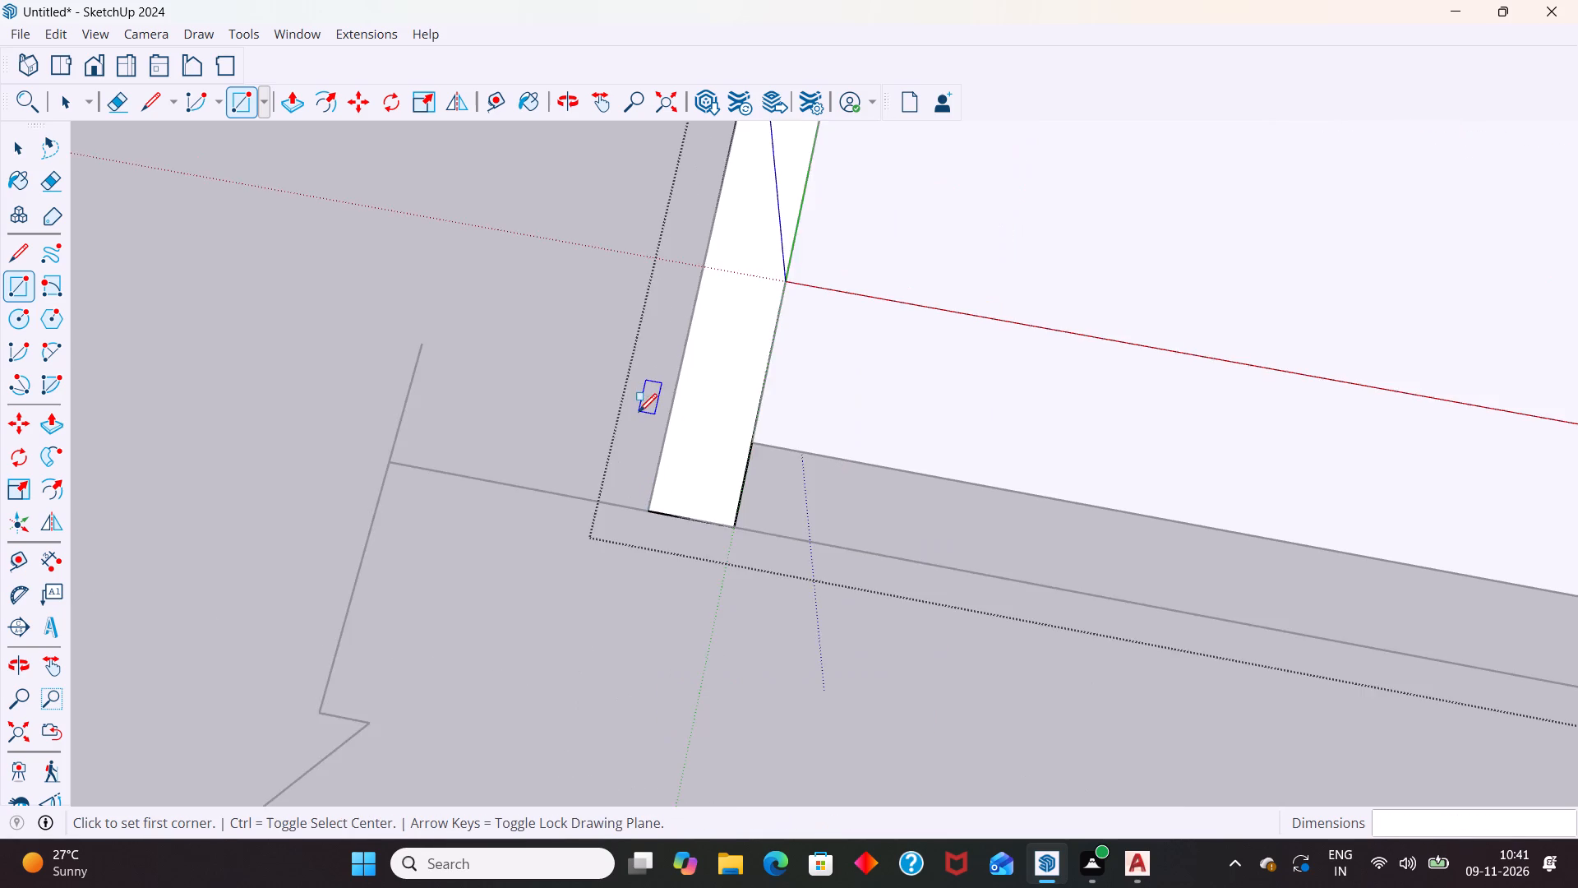
{"action": "scroll", "coordinate": [639, 412], "scroll_direction": "down", "scroll_amount": 17}
{"action": "left_click_drag", "start_coordinate": [681, 451], "coordinate": [690, 454]}
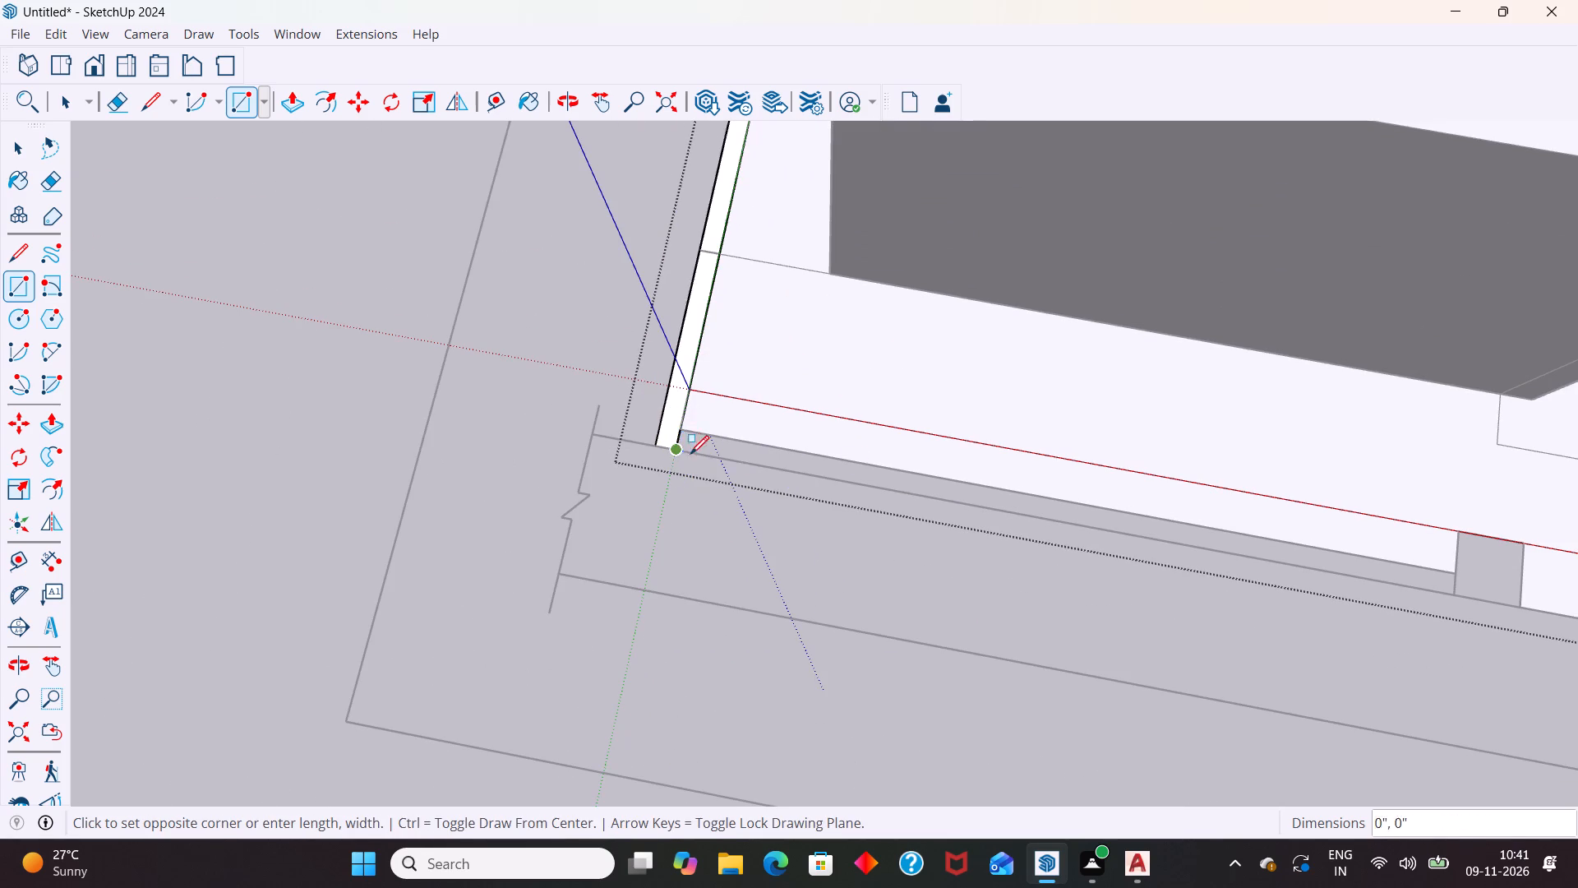
{"action": "left_click_drag", "start_coordinate": [690, 454], "coordinate": [704, 456]}
{"action": "scroll", "coordinate": [986, 479], "scroll_direction": "down", "scroll_amount": 5}
{"action": "scroll", "coordinate": [1271, 542], "scroll_direction": "up", "scroll_amount": 5}
{"action": "left_click", "coordinate": [1277, 539]}
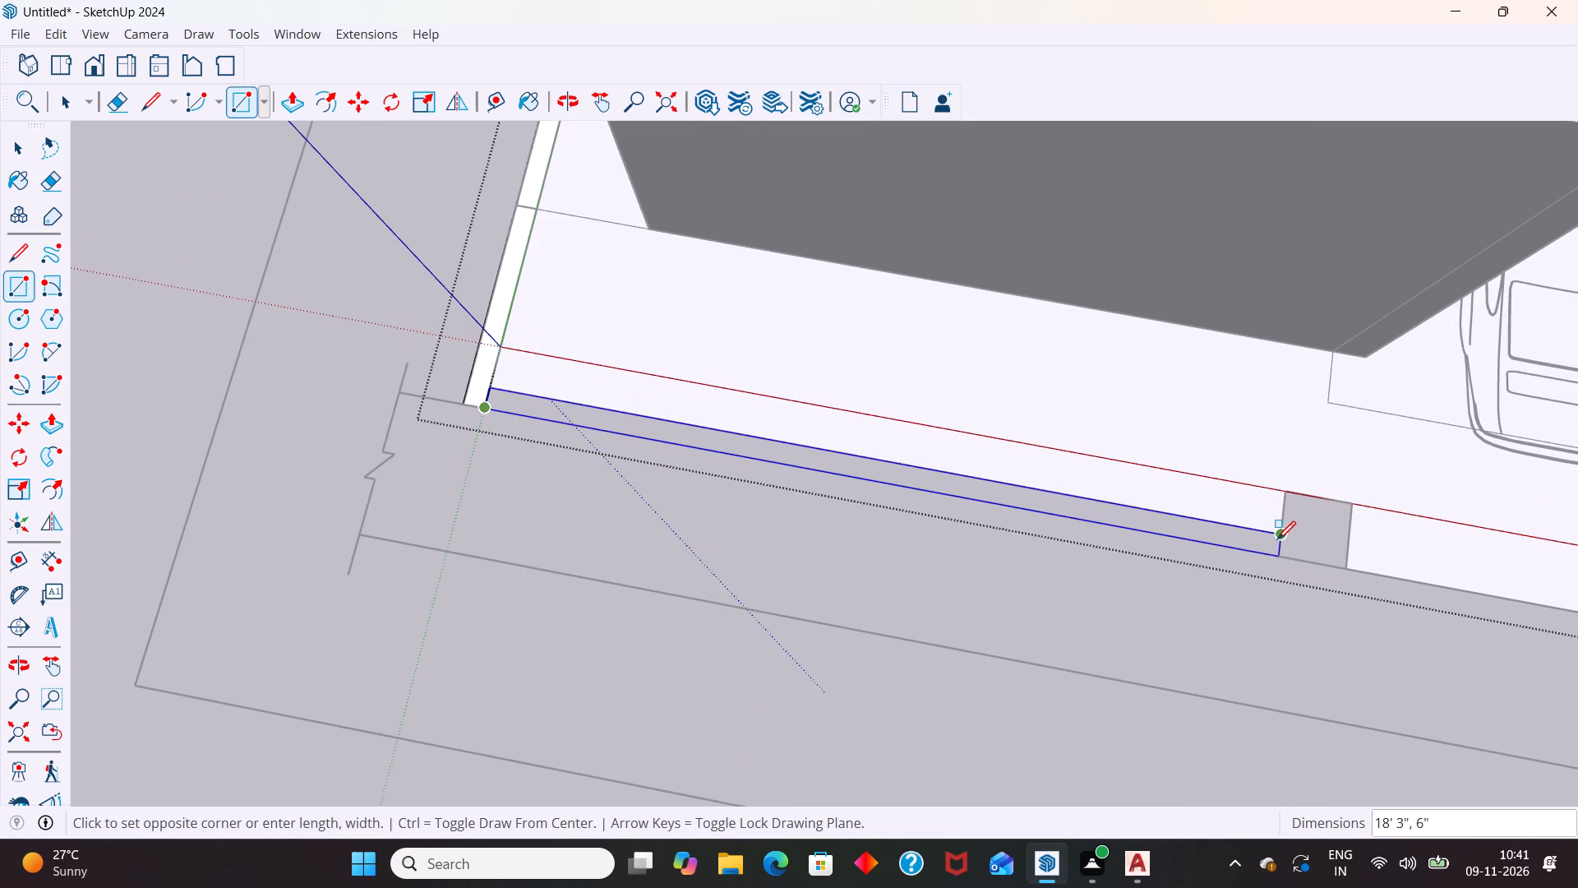
Erase the dividing edge between the front and staircase-side boundary wall rectangles at their shared front corner.
{"action": "key", "text": "space"}
{"action": "scroll", "coordinate": [1086, 501], "scroll_direction": "down", "scroll_amount": 7}
{"action": "scroll", "coordinate": [755, 407], "scroll_direction": "up", "scroll_amount": 9}
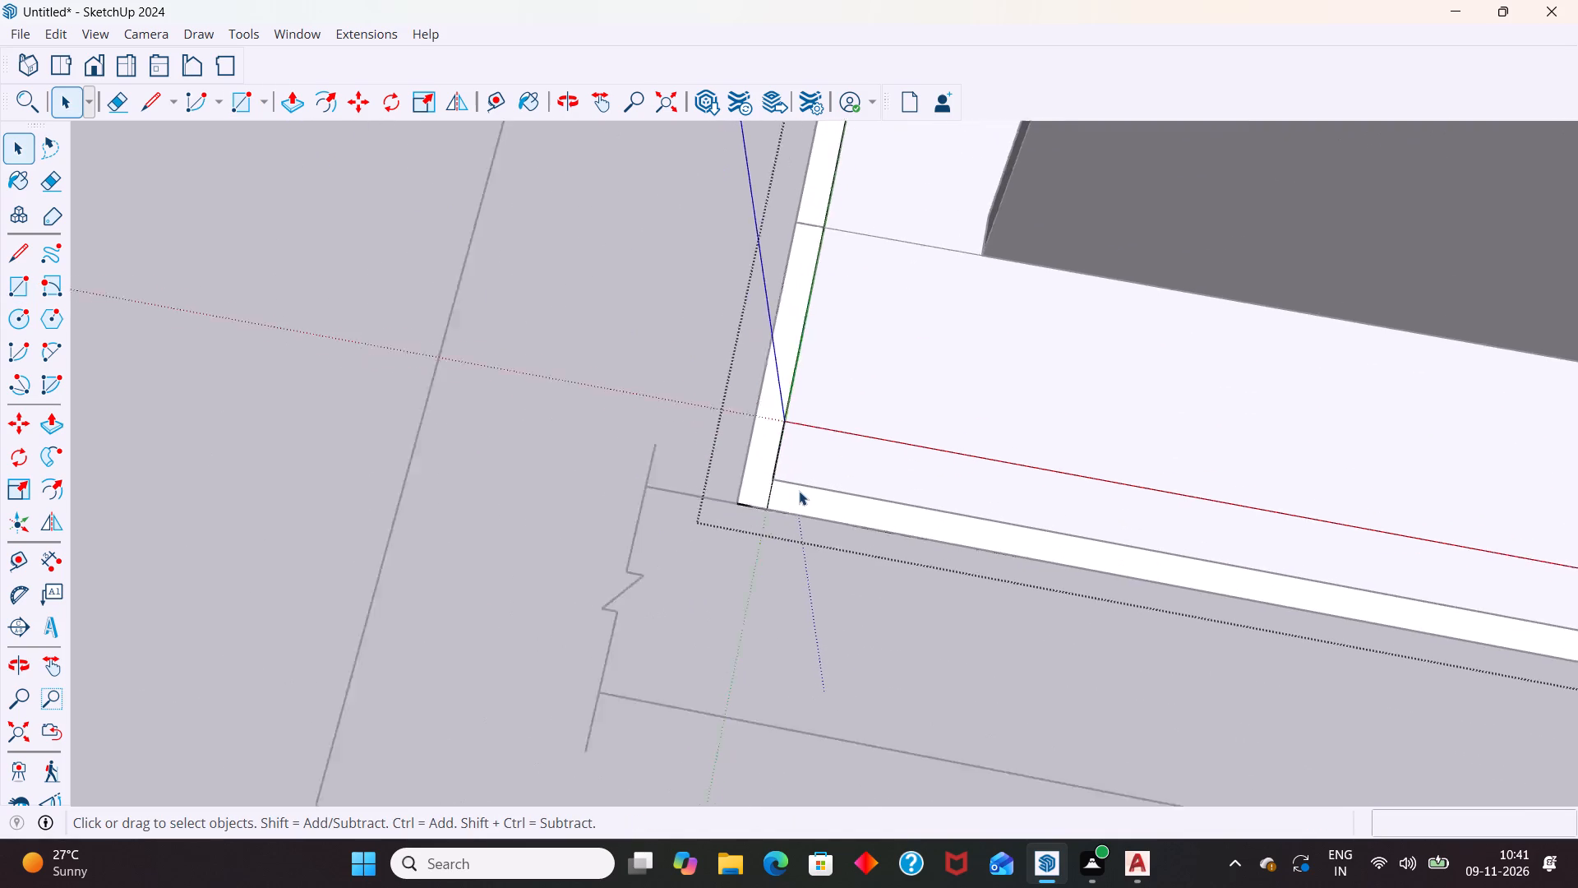
{"action": "scroll", "coordinate": [799, 491], "scroll_direction": "up", "scroll_amount": 8}
{"action": "key", "text": "e"}
{"action": "left_click_drag", "start_coordinate": [755, 495], "coordinate": [719, 505]}
{"action": "scroll", "coordinate": [721, 508], "scroll_direction": "down", "scroll_amount": 7}
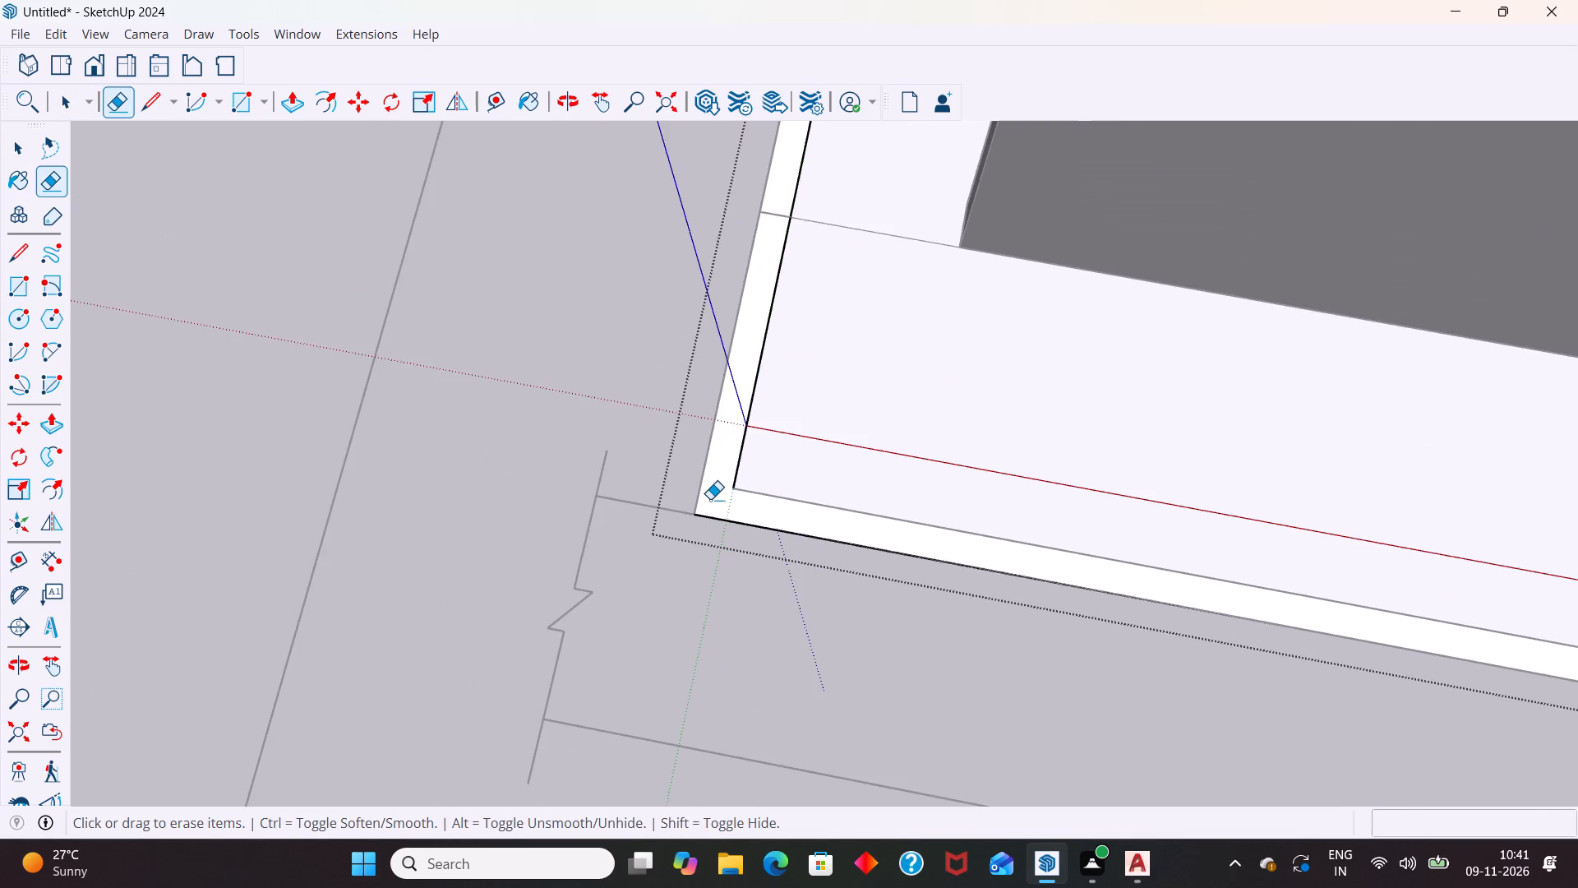
{"action": "scroll", "coordinate": [710, 499], "scroll_direction": "down", "scroll_amount": 4}
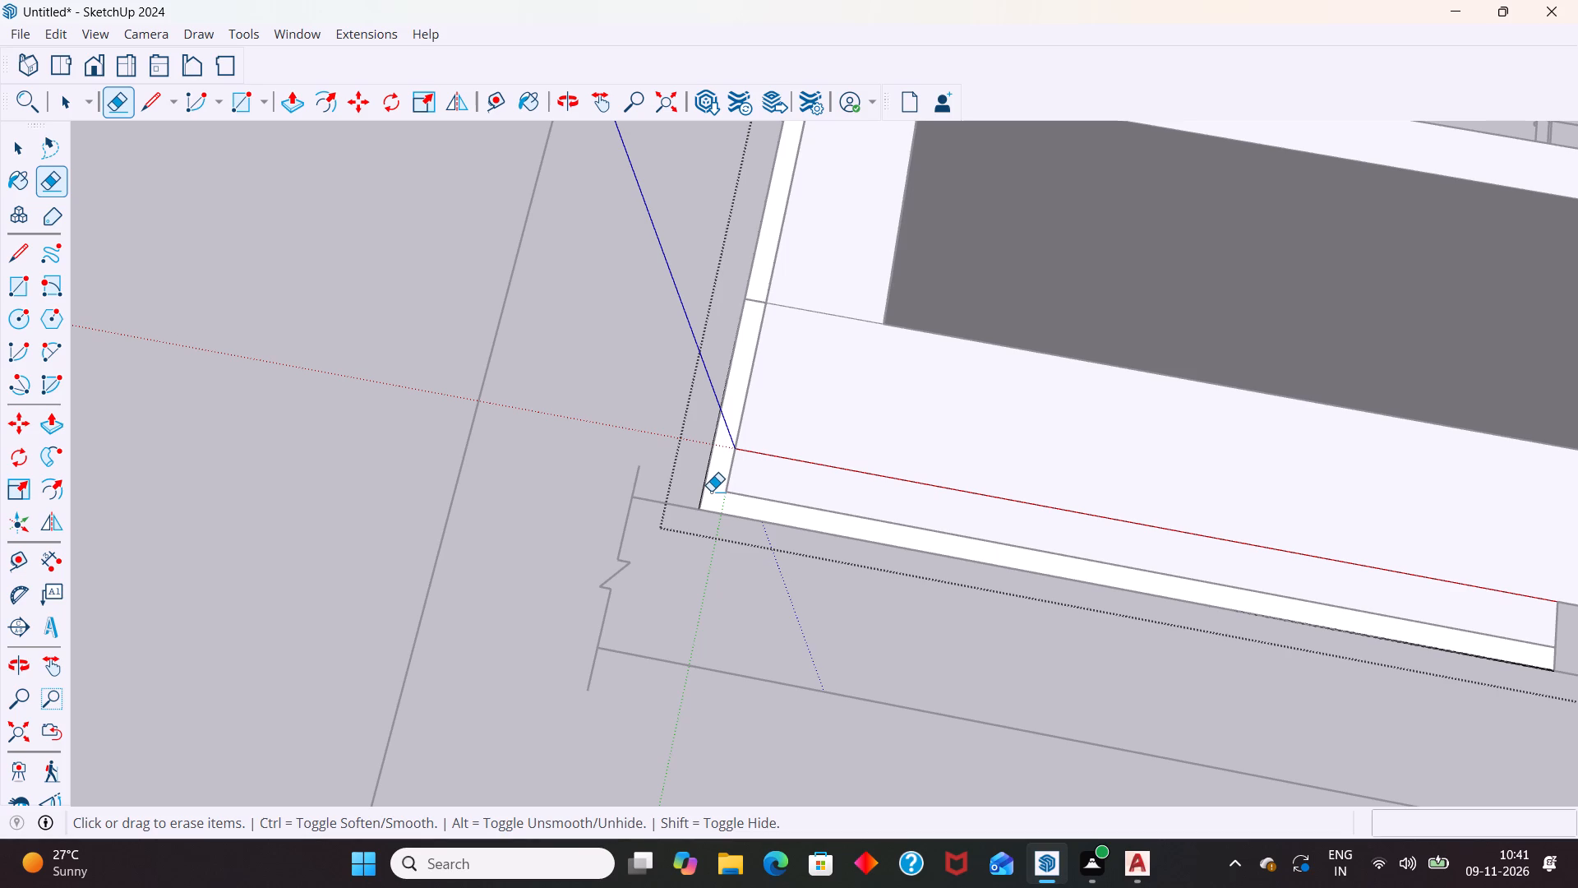
Erase the dividing edge between the car porch side and rear boundary wall rectangles at the corner behind the living room.
{"action": "scroll", "coordinate": [711, 497], "scroll_direction": "down", "scroll_amount": 14}
{"action": "scroll", "coordinate": [1154, 536], "scroll_direction": "up", "scroll_amount": 2}
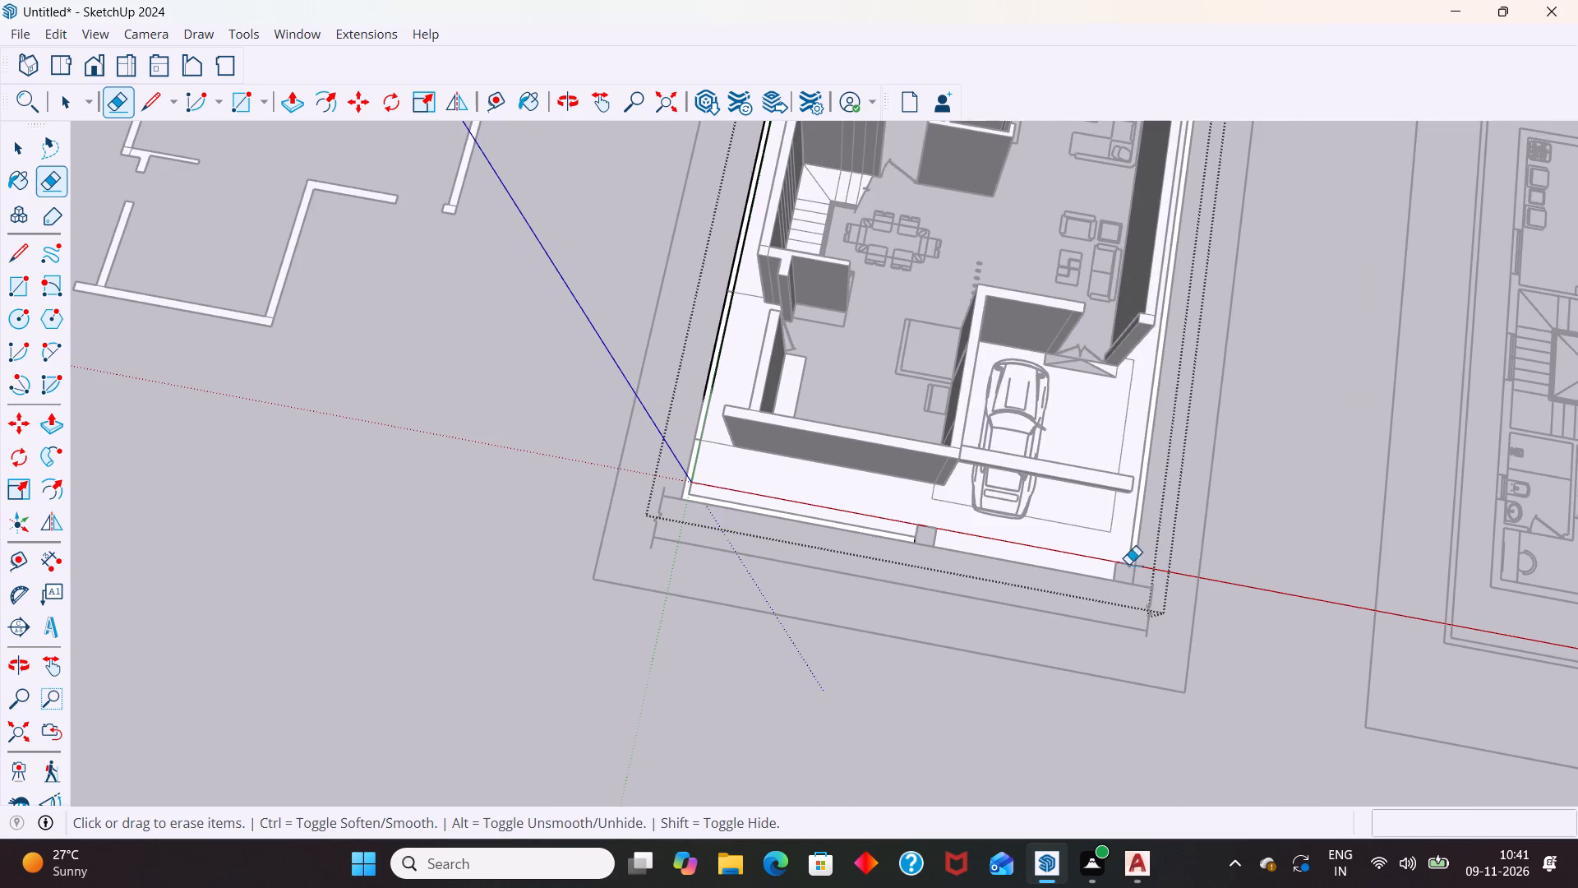
{"action": "scroll", "coordinate": [1128, 564], "scroll_direction": "up", "scroll_amount": 12}
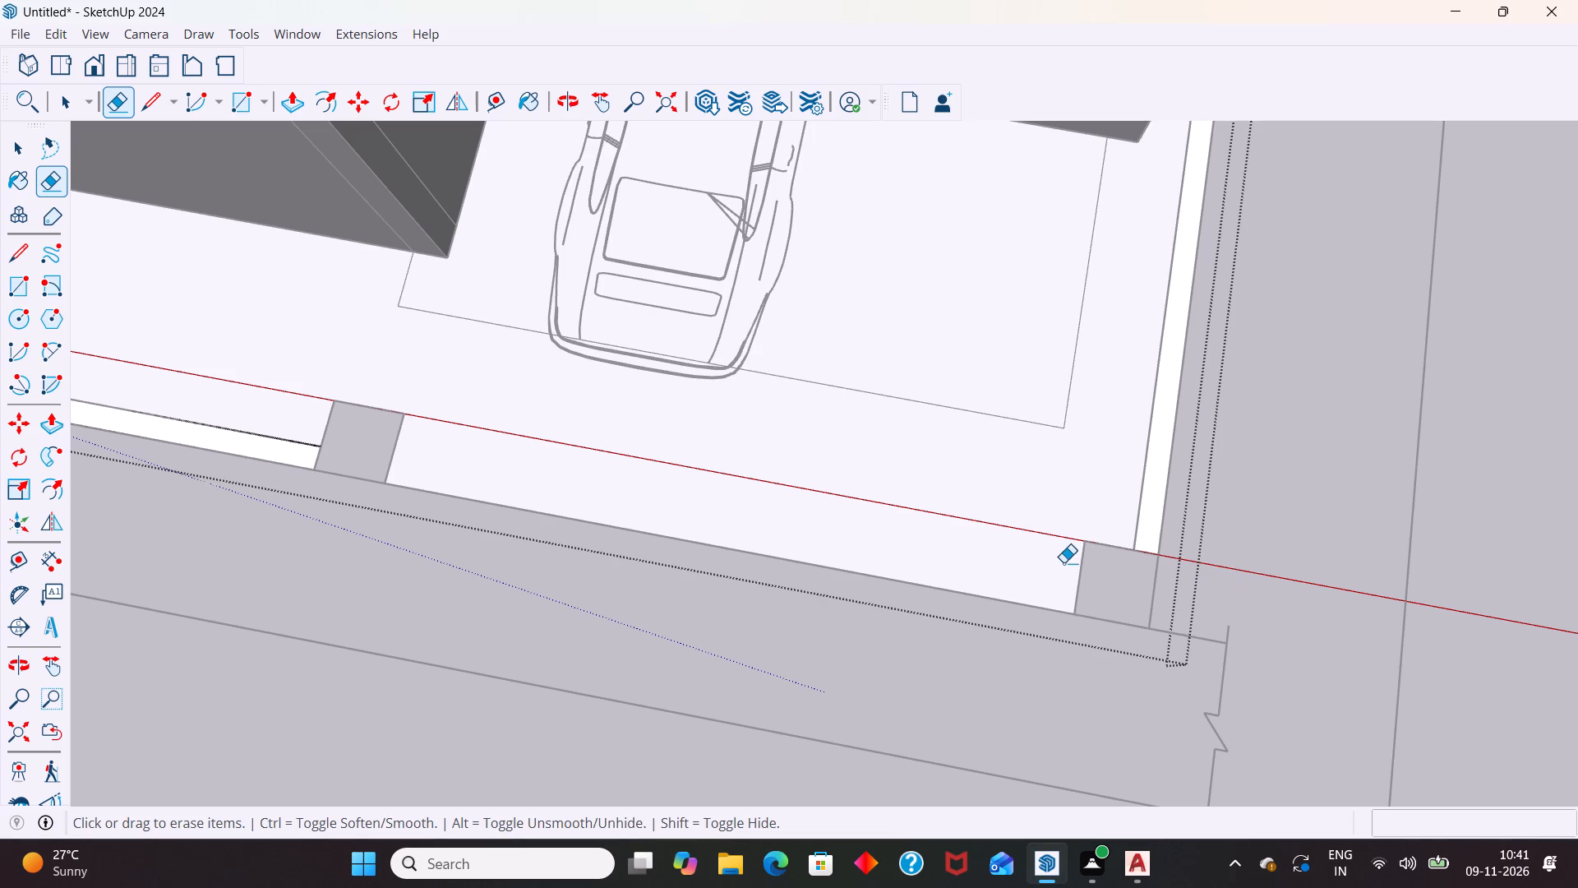
{"action": "scroll", "coordinate": [1069, 580], "scroll_direction": "down", "scroll_amount": 20}
{"action": "scroll", "coordinate": [1069, 580], "scroll_direction": "down", "scroll_amount": 1}
{"action": "scroll", "coordinate": [1151, 226], "scroll_direction": "up", "scroll_amount": 11}
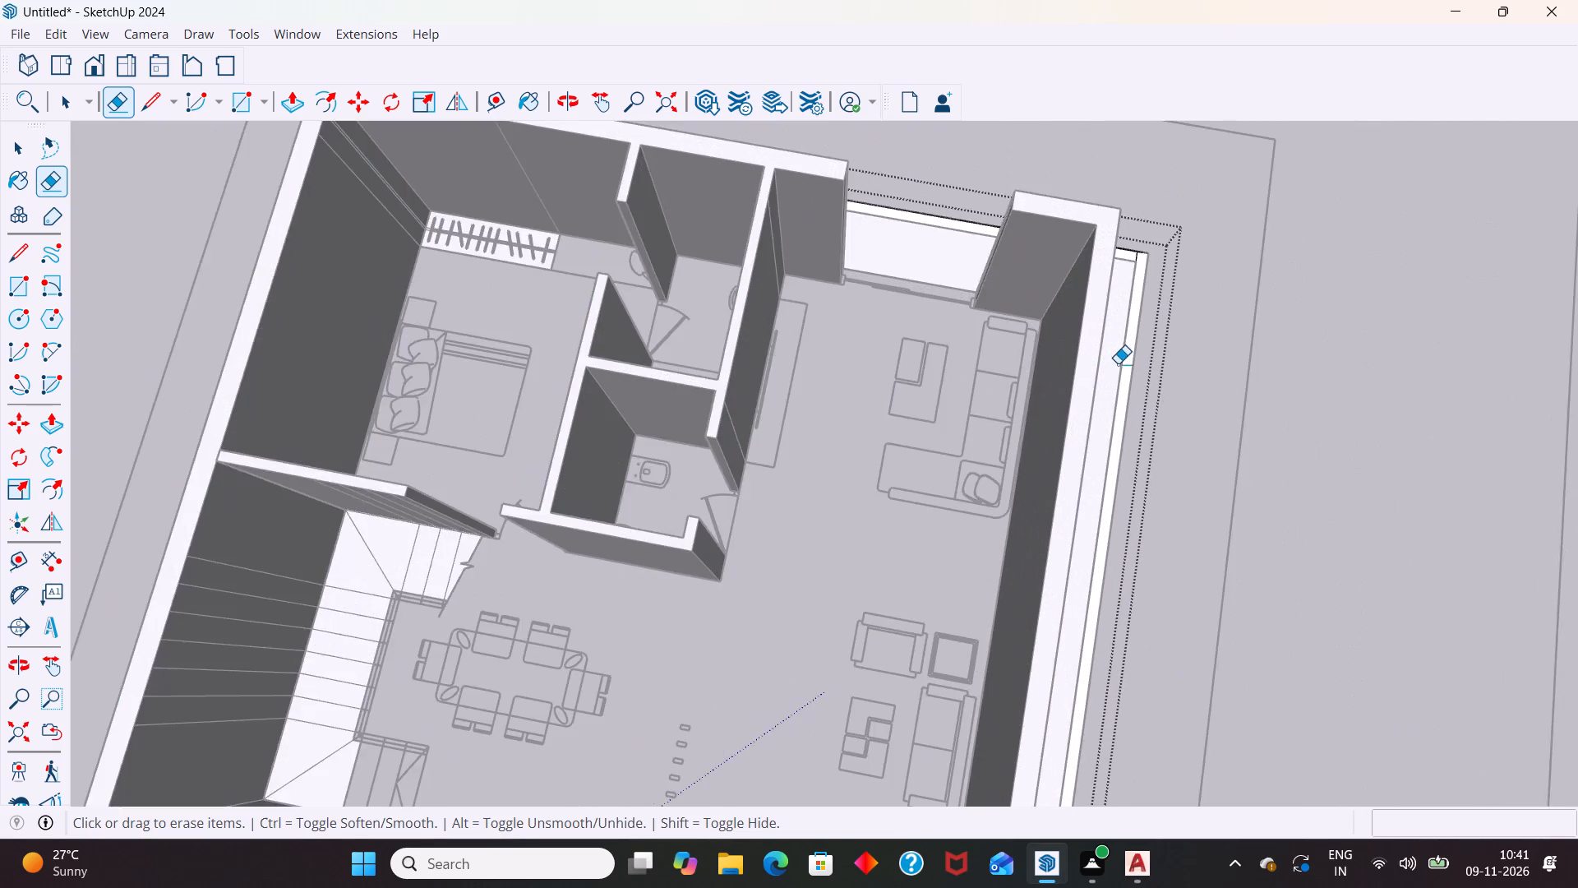
{"action": "scroll", "coordinate": [1118, 363], "scroll_direction": "up", "scroll_amount": 9}
{"action": "scroll", "coordinate": [1184, 182], "scroll_direction": "up", "scroll_amount": 9}
{"action": "left_click_drag", "start_coordinate": [1147, 224], "coordinate": [1130, 233]}
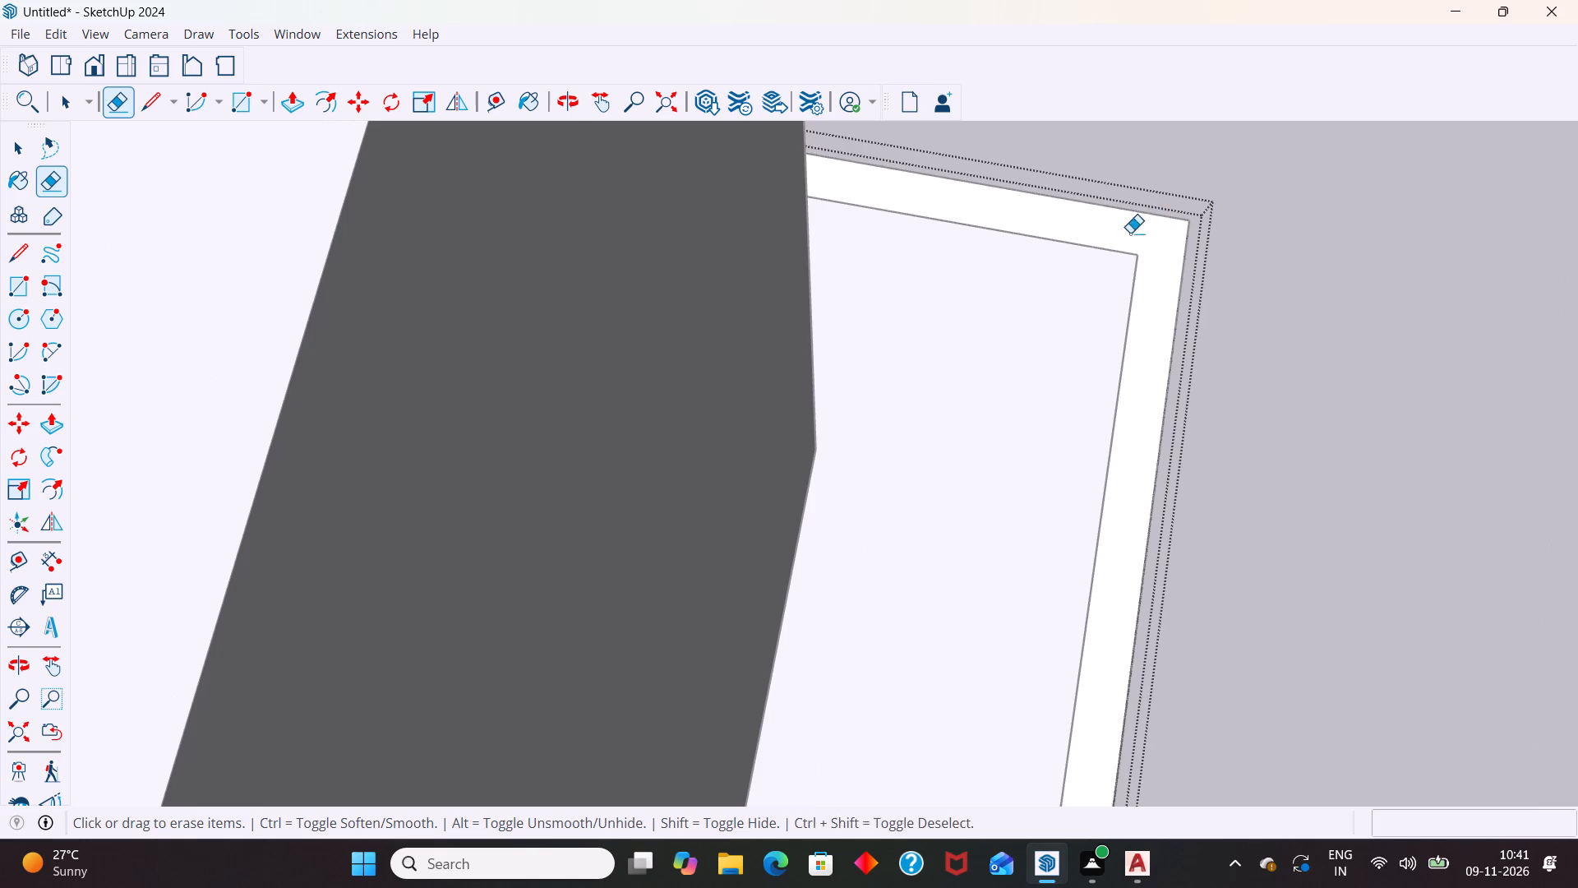
Erase the dividing edge between the rear and staircase-side boundary wall rectangles at the corner behind the bedroom.
{"action": "scroll", "coordinate": [1253, 298], "scroll_direction": "down", "scroll_amount": 17}
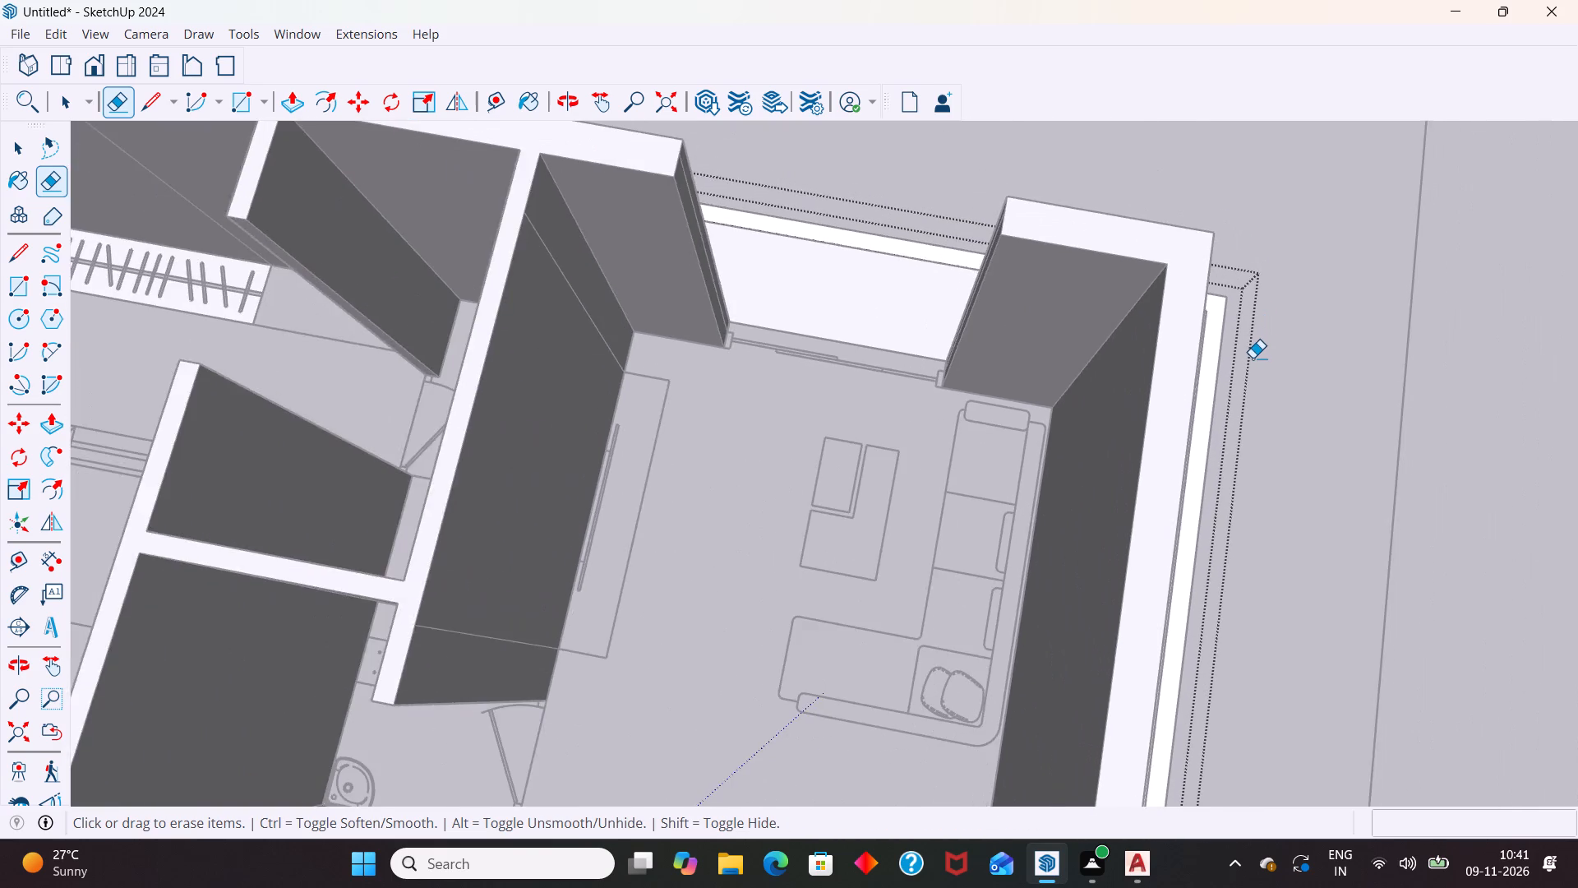
{"action": "scroll", "coordinate": [1252, 359], "scroll_direction": "down", "scroll_amount": 6}
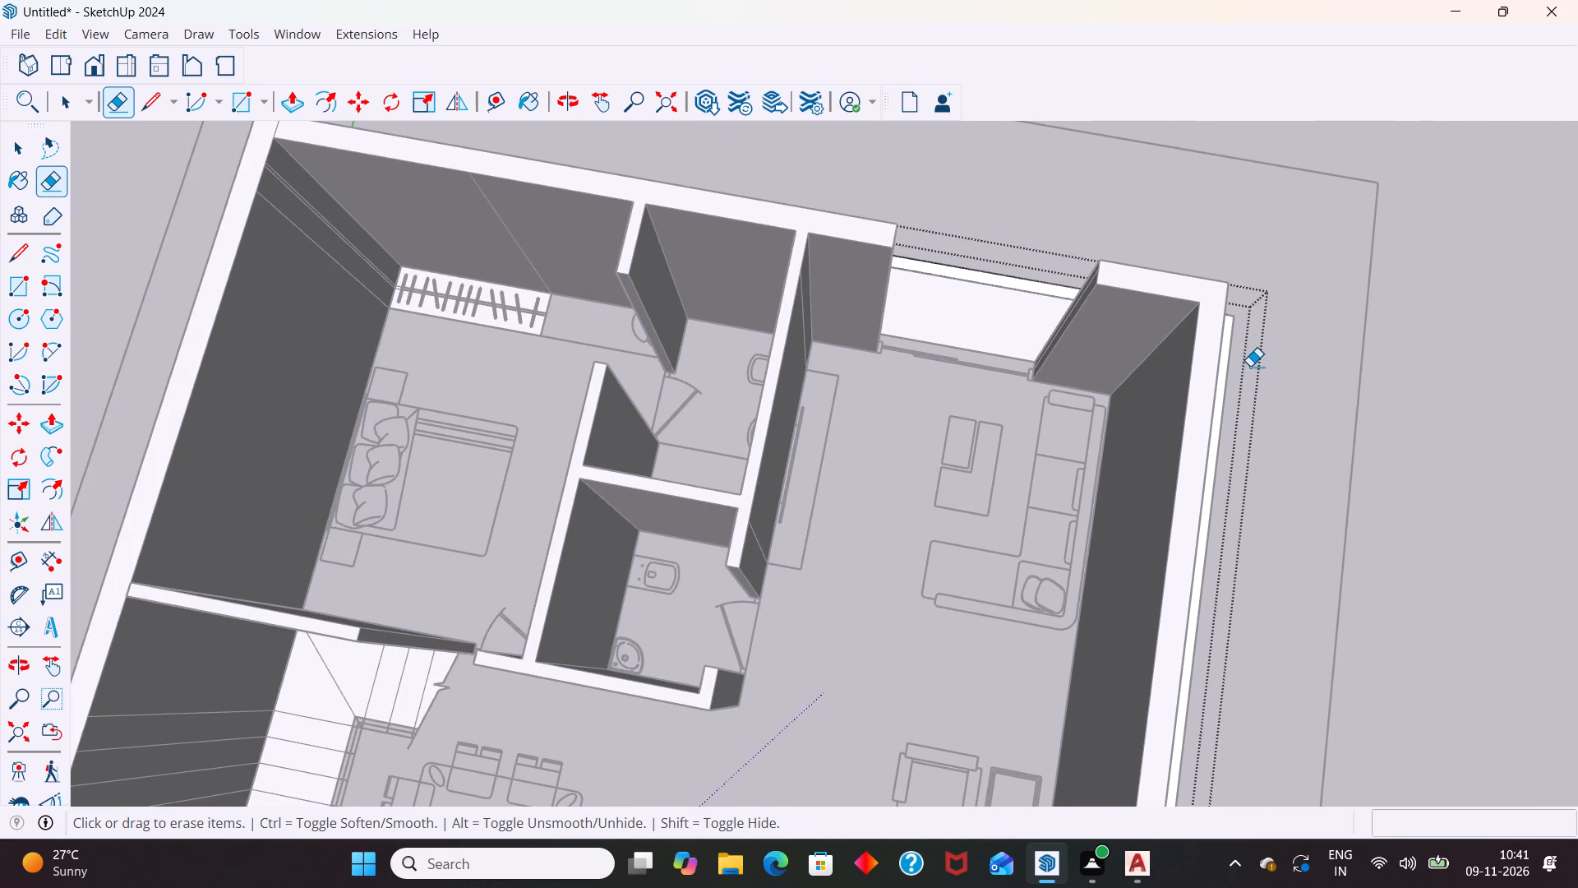
{"action": "scroll", "coordinate": [1249, 369], "scroll_direction": "down", "scroll_amount": 7}
{"action": "scroll", "coordinate": [723, 209], "scroll_direction": "up", "scroll_amount": 13}
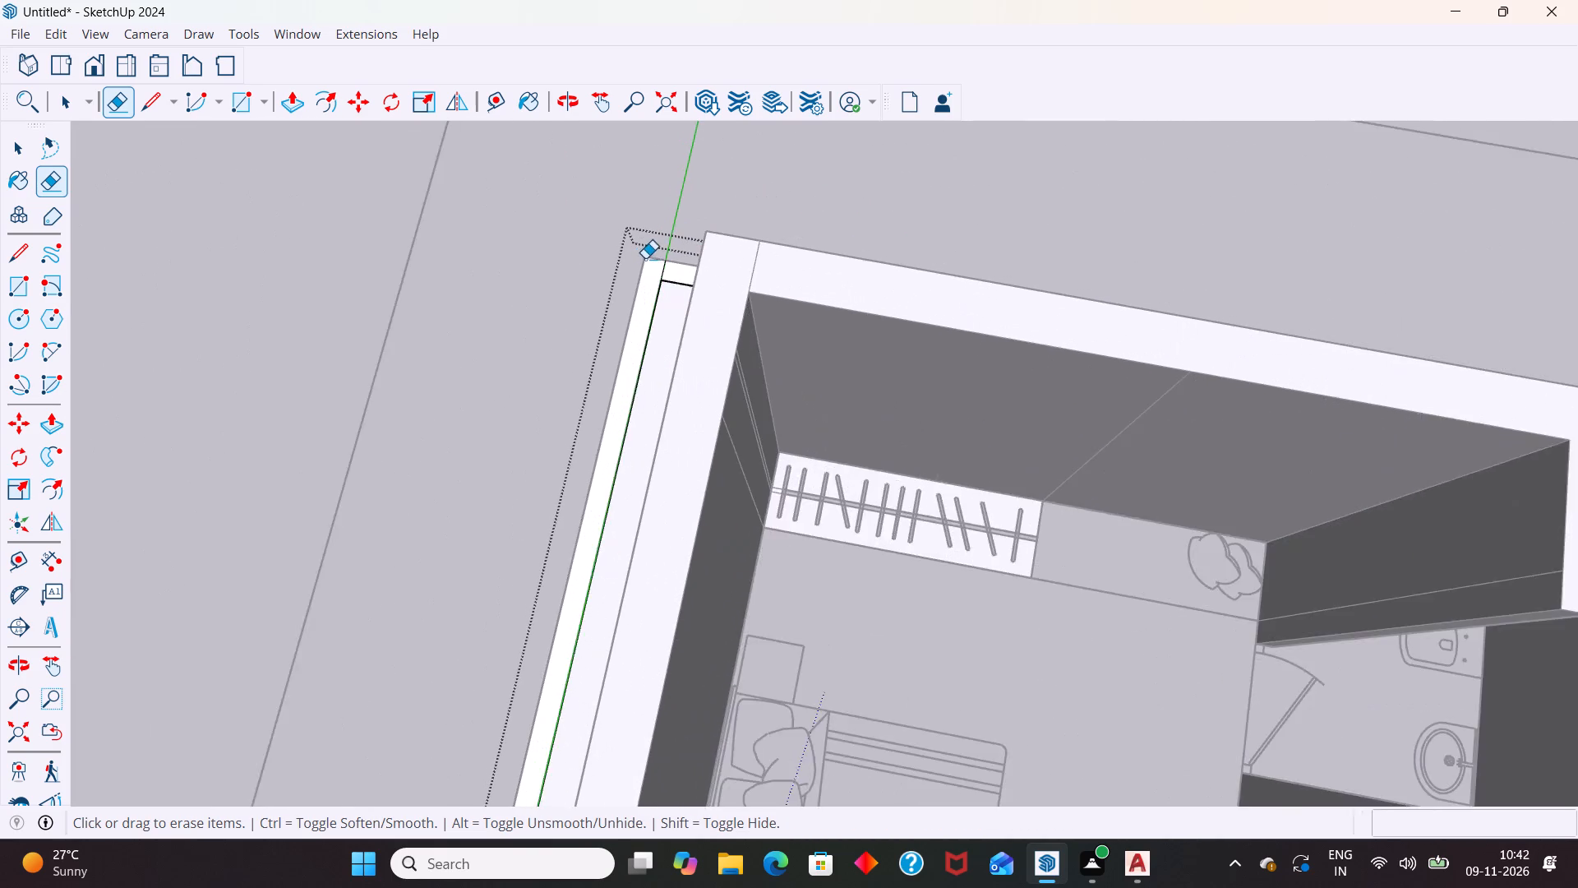
{"action": "scroll", "coordinate": [645, 258], "scroll_direction": "up", "scroll_amount": 11}
{"action": "left_click_drag", "start_coordinate": [705, 286], "coordinate": [689, 290]}
Examine the boundary wall outline around the ground floor from several angles, including its rear corners and front gate pillars.
{"action": "scroll", "coordinate": [651, 290], "scroll_direction": "down", "scroll_amount": 7}
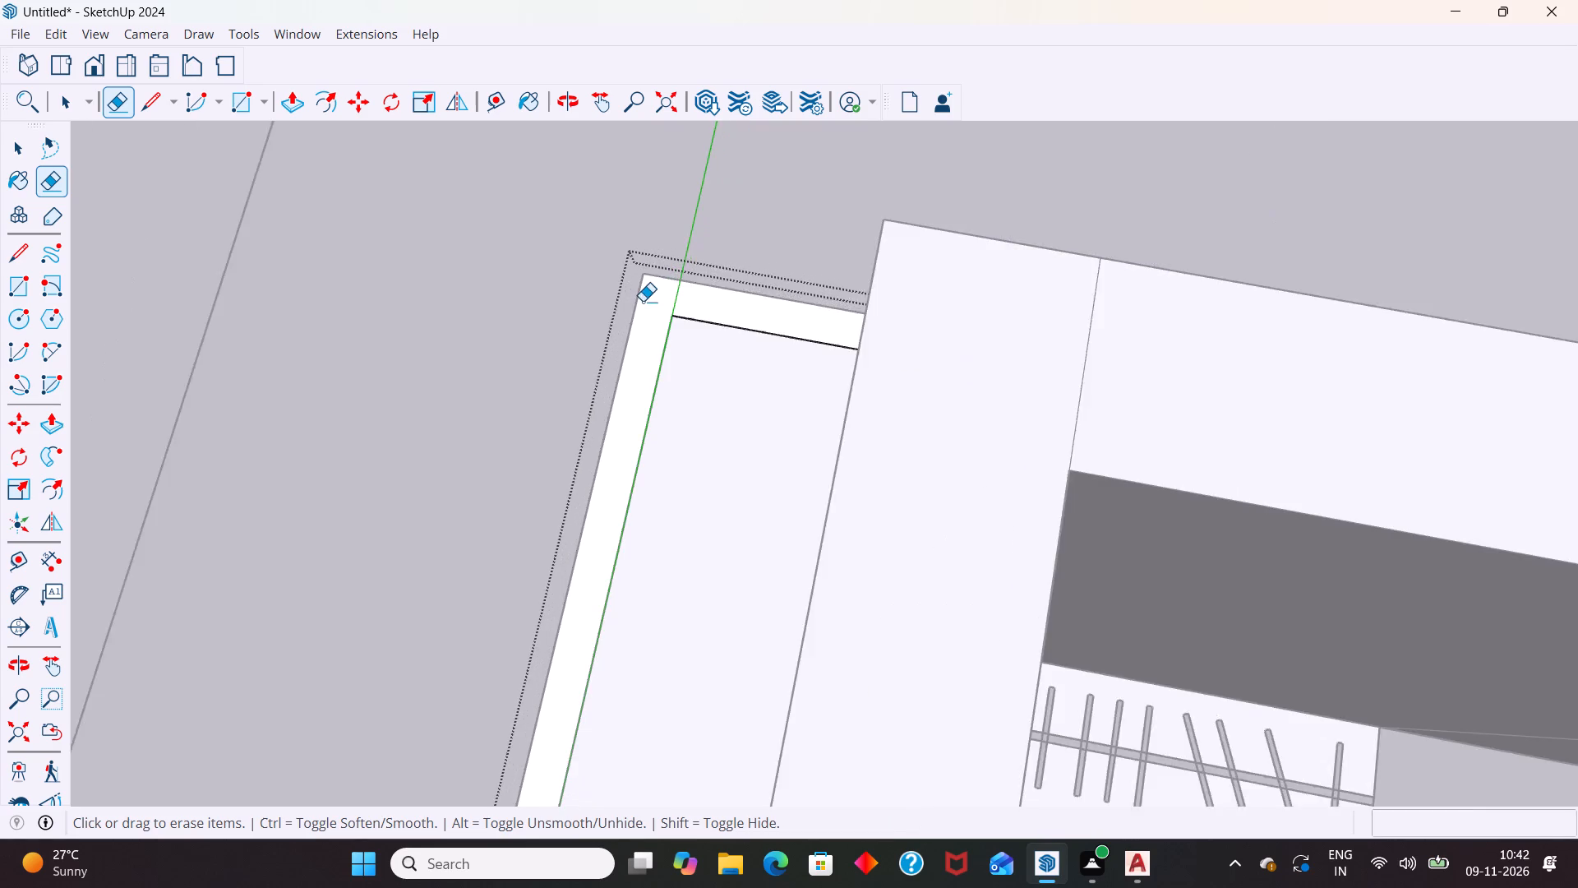
{"action": "scroll", "coordinate": [643, 301], "scroll_direction": "down", "scroll_amount": 13}
{"action": "scroll", "coordinate": [1196, 385], "scroll_direction": "down", "scroll_amount": 13}
{"action": "middle_click_drag", "start_coordinate": [1352, 486], "coordinate": [1313, 497]}
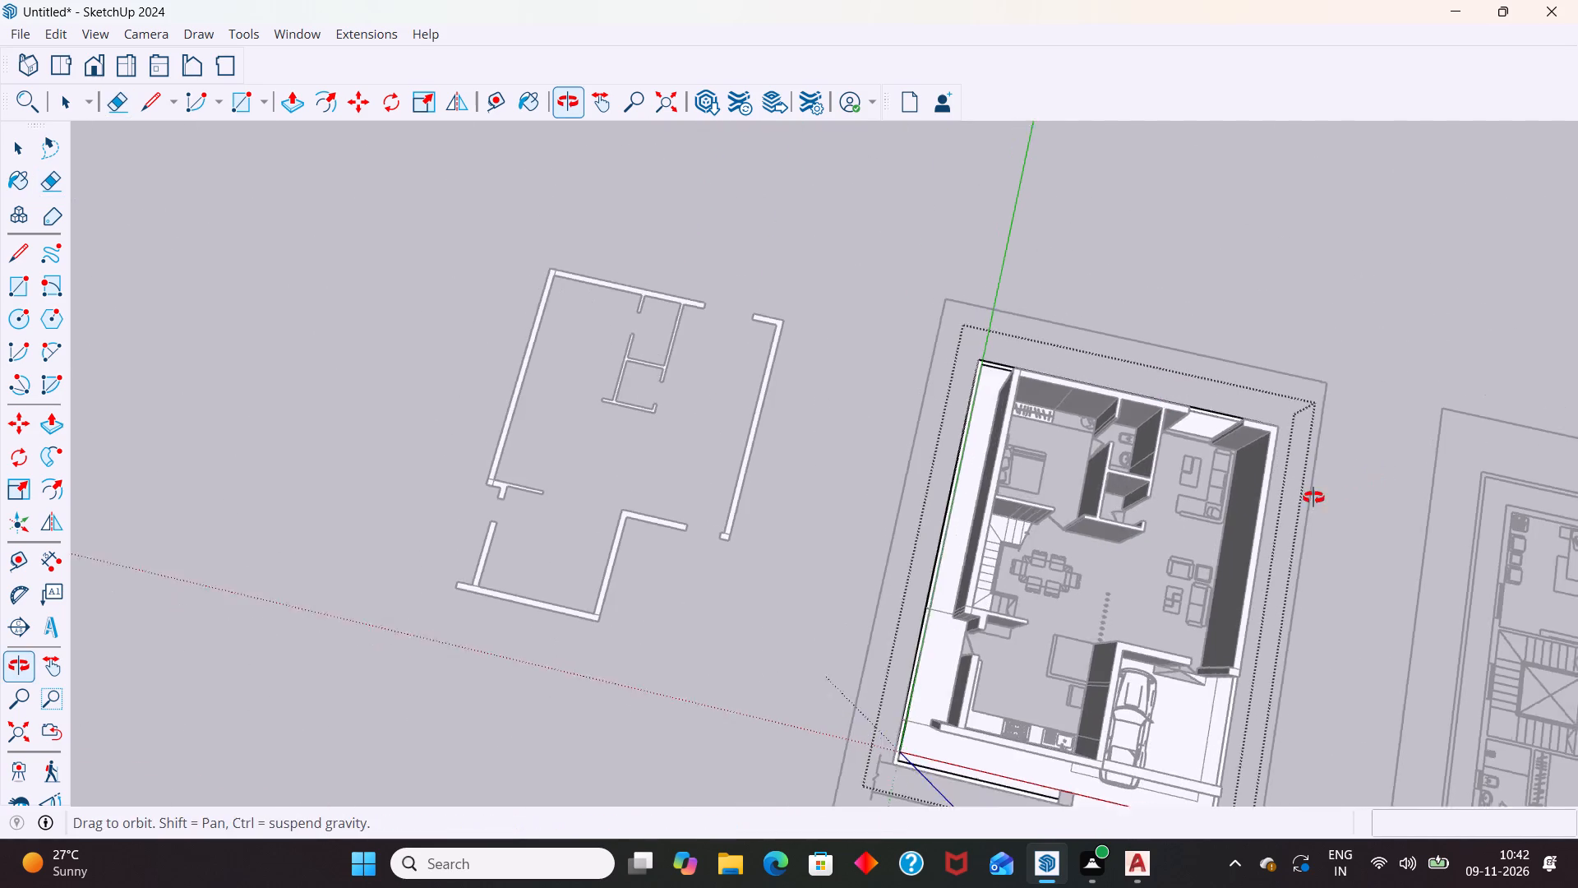
{"action": "middle_click_drag", "start_coordinate": [1313, 497], "coordinate": [1027, 385]}
{"action": "scroll", "coordinate": [1021, 341], "scroll_direction": "up", "scroll_amount": 1}
{"action": "scroll", "coordinate": [1021, 343], "scroll_direction": "down", "scroll_amount": 6}
{"action": "scroll", "coordinate": [1198, 645], "scroll_direction": "up", "scroll_amount": 18}
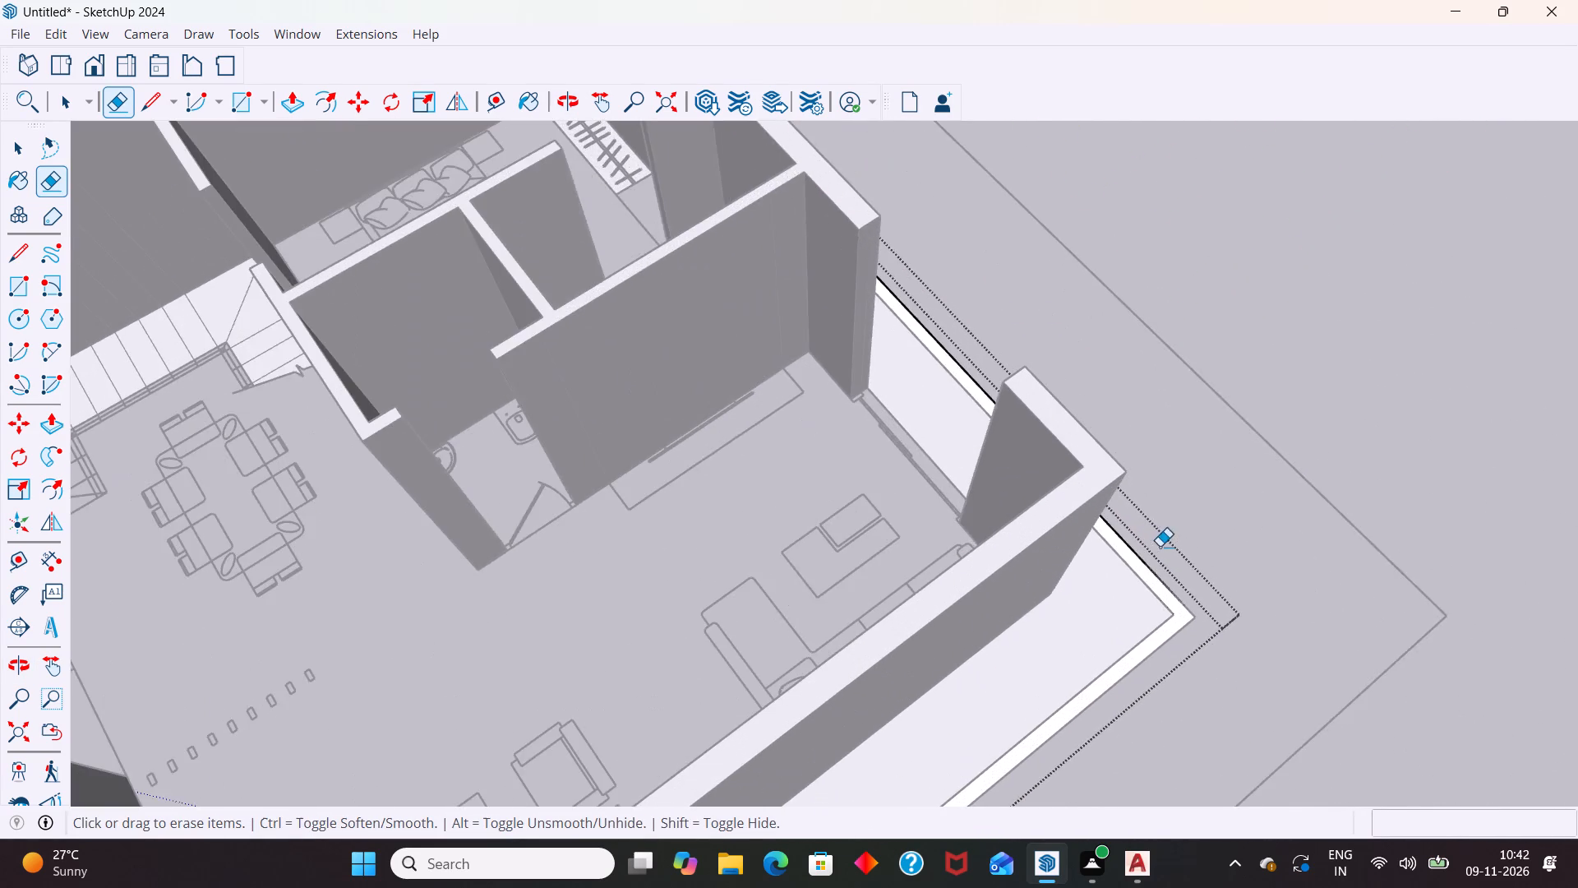
{"action": "scroll", "coordinate": [1217, 408], "scroll_direction": "down", "scroll_amount": 16}
{"action": "scroll", "coordinate": [1215, 416], "scroll_direction": "down", "scroll_amount": 6}
{"action": "middle_click_drag", "start_coordinate": [985, 666], "coordinate": [1107, 619]}
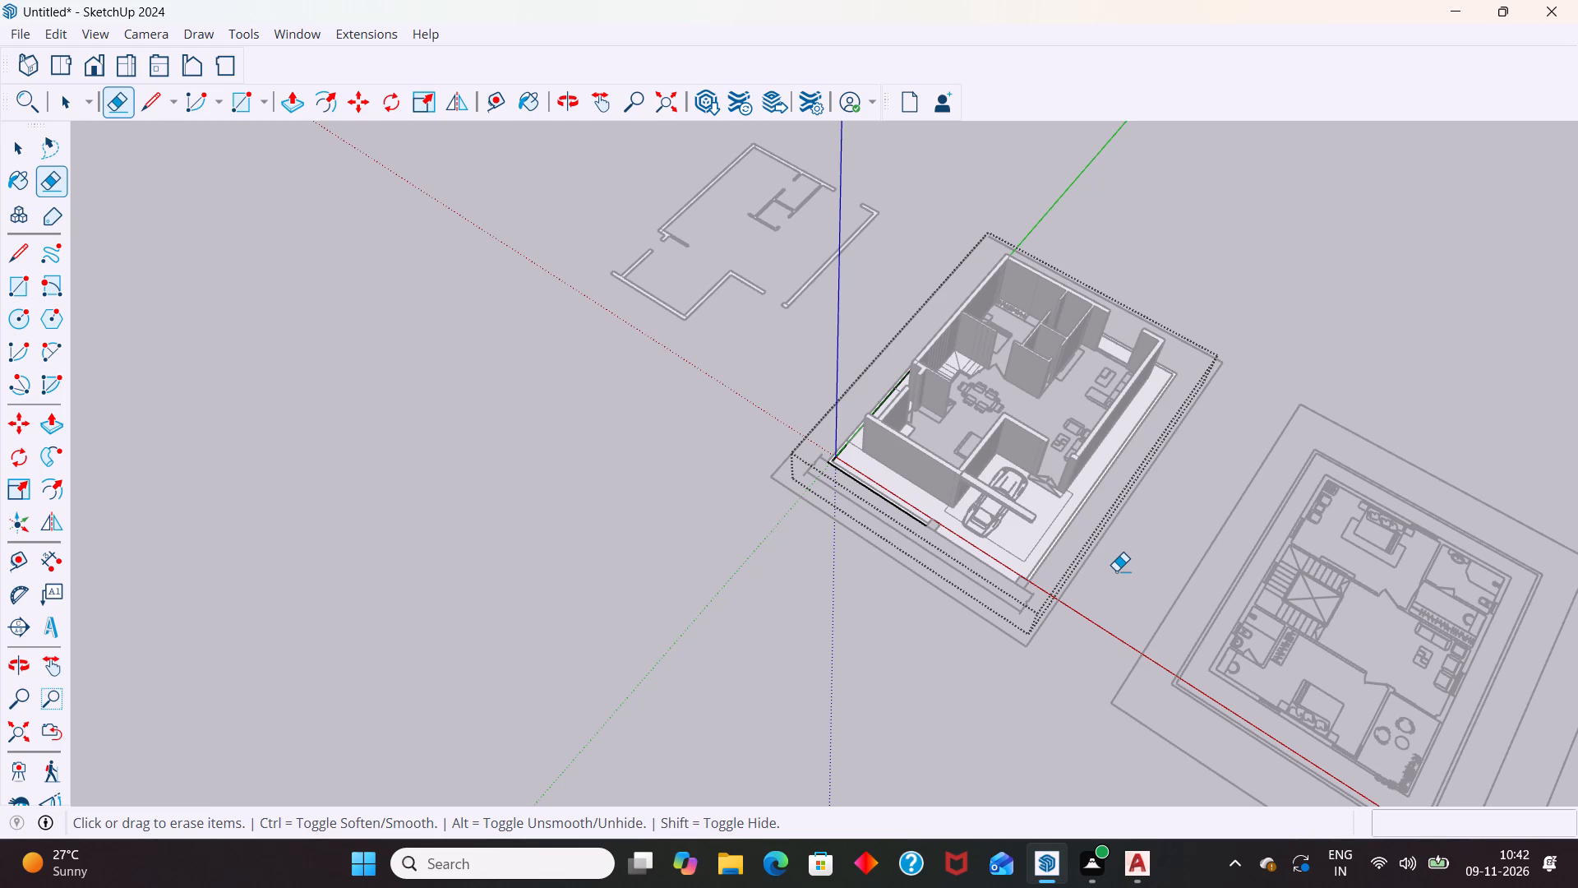
{"action": "scroll", "coordinate": [1113, 466], "scroll_direction": "up", "scroll_amount": 6}
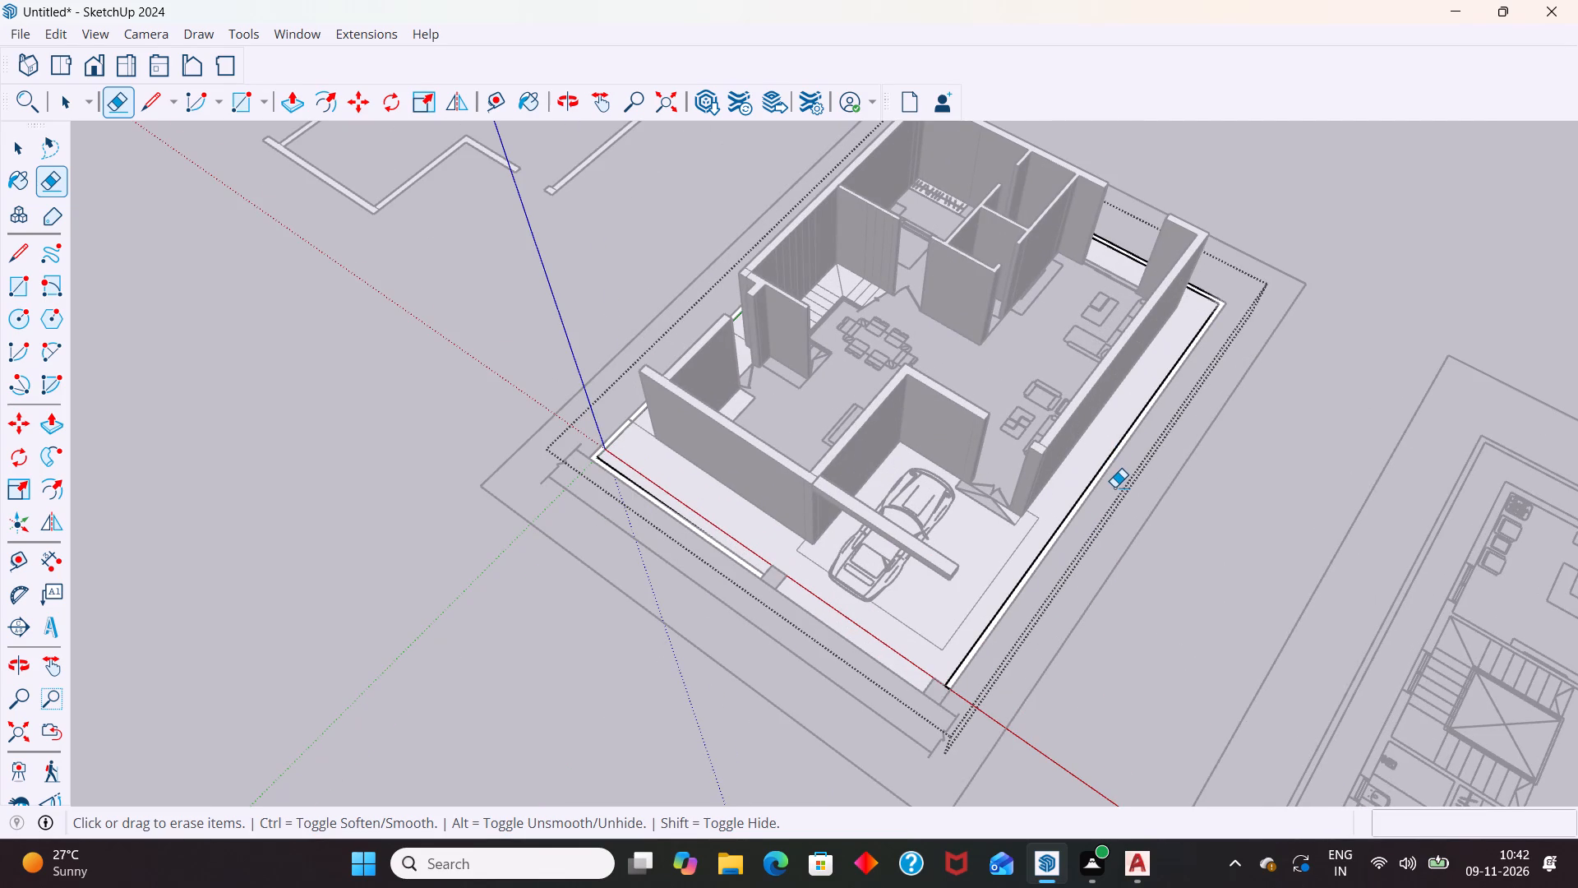
Extrude the boundary wall outline up to a height of 5' and close its group.
{"action": "key", "text": "space"}
{"action": "scroll", "coordinate": [1102, 489], "scroll_direction": "up", "scroll_amount": 5}
{"action": "key", "text": "o"}
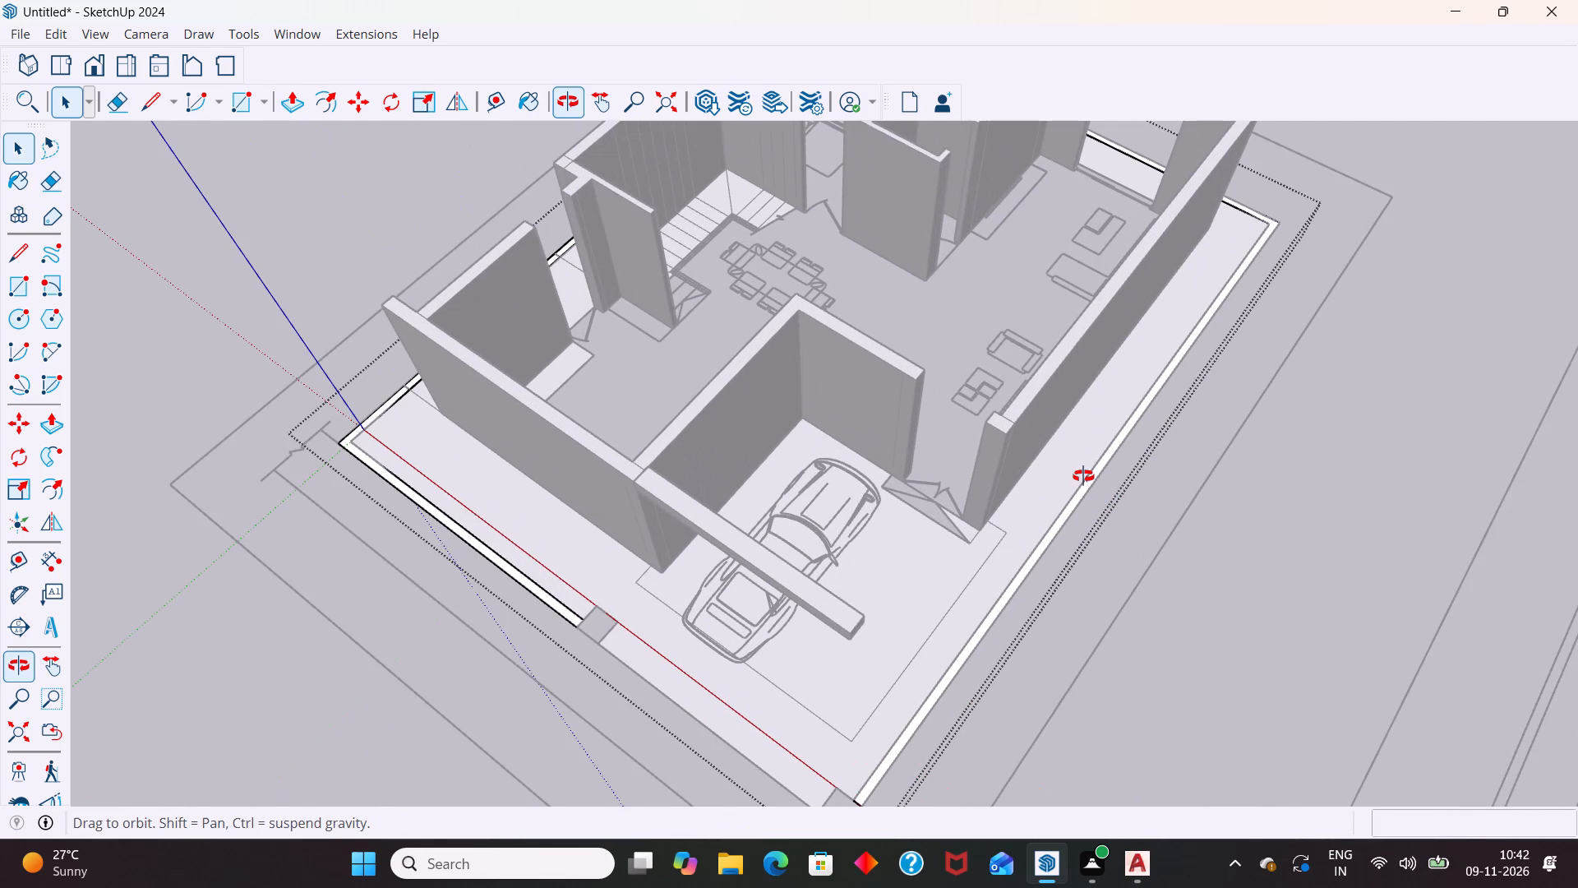
{"action": "key", "text": "p"}
{"action": "left_click", "coordinate": [1084, 483]}
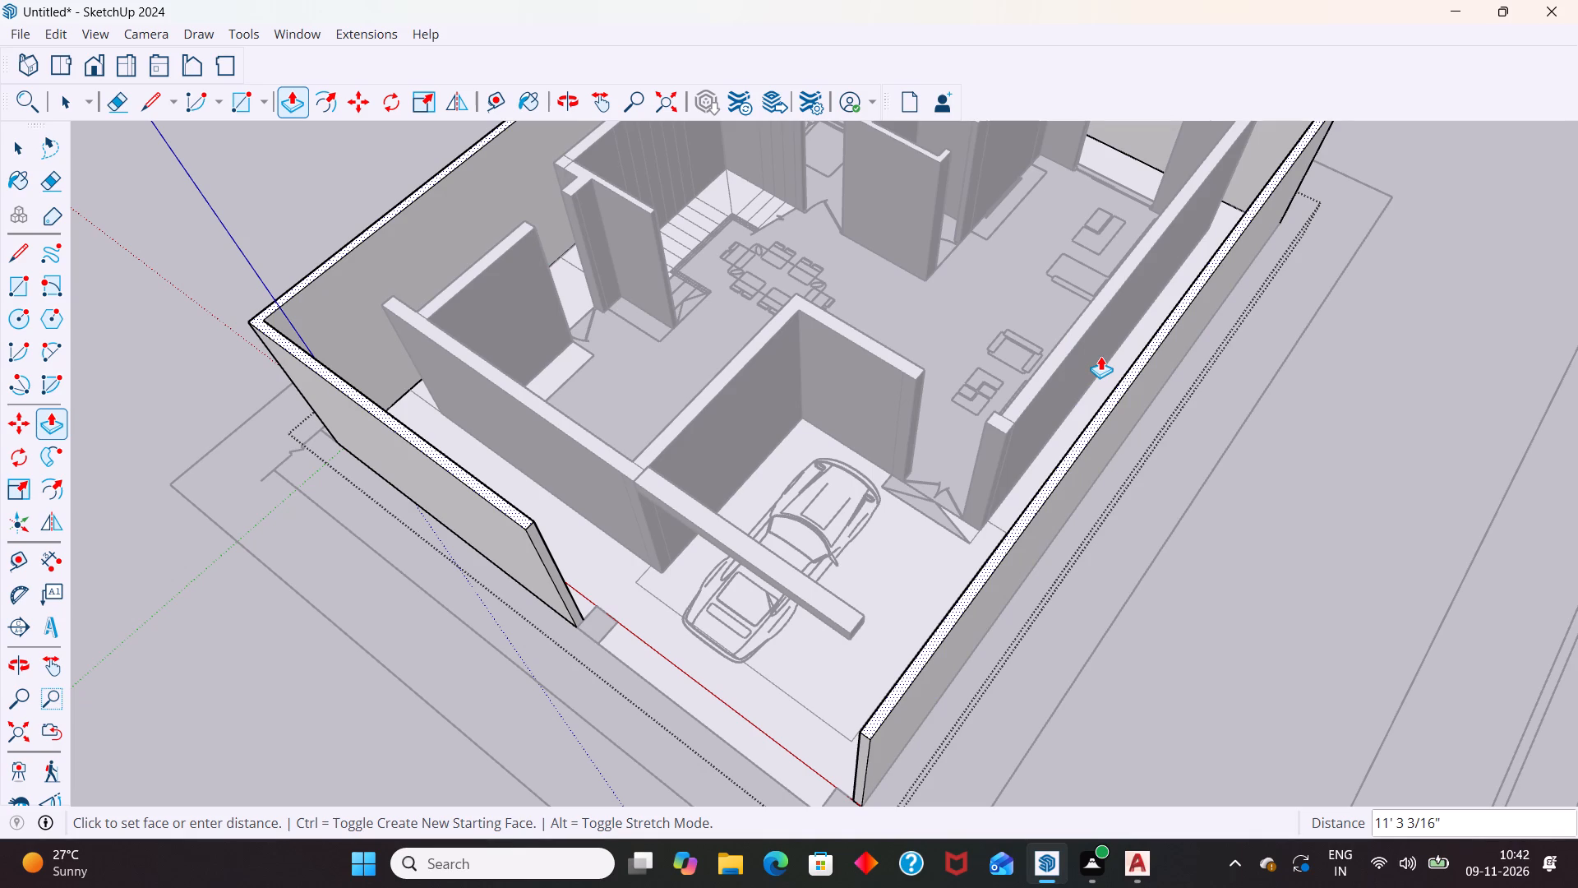
{"action": "key", "text": "5"}
{"action": "key", "text": "apostrophe"}
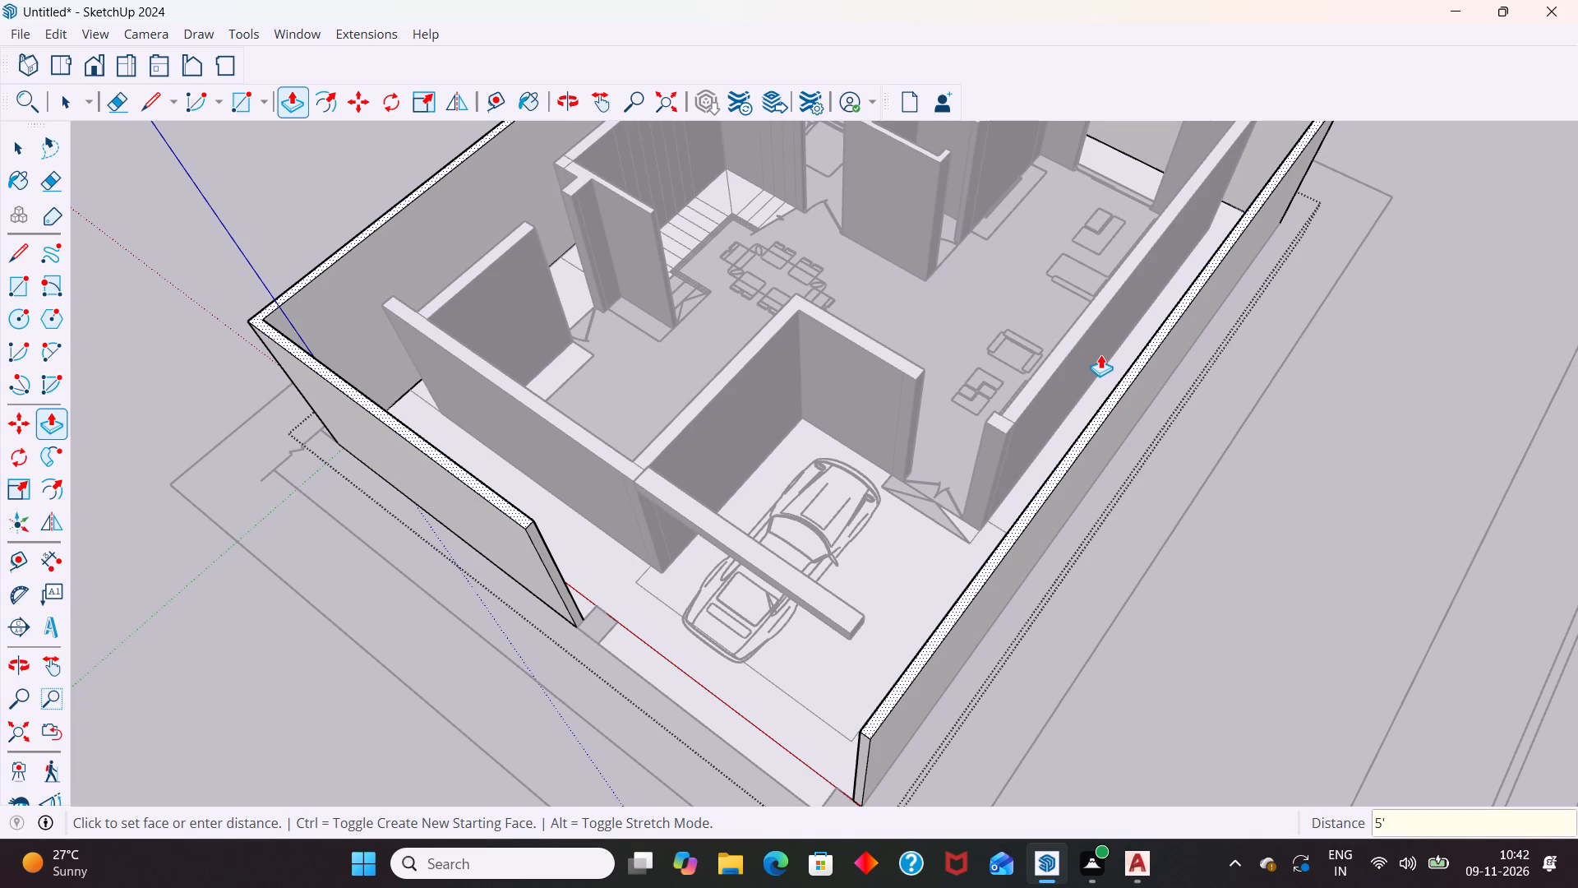
{"action": "key", "text": "Return"}
{"action": "key", "text": "space"}
{"action": "scroll", "coordinate": [1079, 399], "scroll_direction": "down", "scroll_amount": 13}
{"action": "middle_click_drag", "start_coordinate": [1087, 510], "coordinate": [1096, 503]}
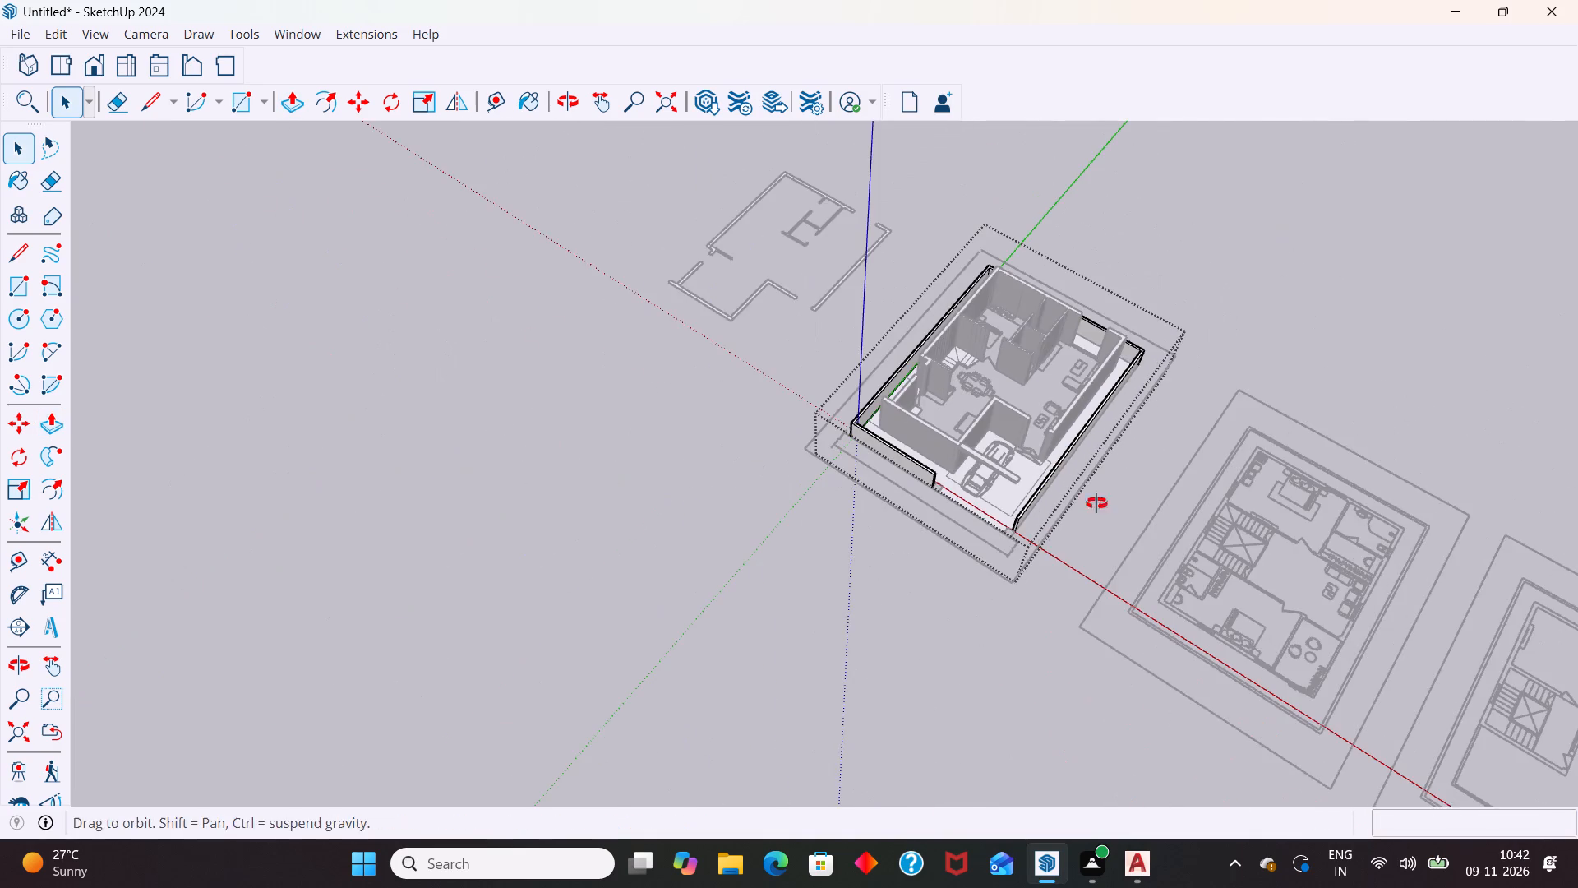
{"action": "middle_click_drag", "start_coordinate": [1096, 503], "coordinate": [1224, 301]}
{"action": "left_click", "coordinate": [1004, 600]}
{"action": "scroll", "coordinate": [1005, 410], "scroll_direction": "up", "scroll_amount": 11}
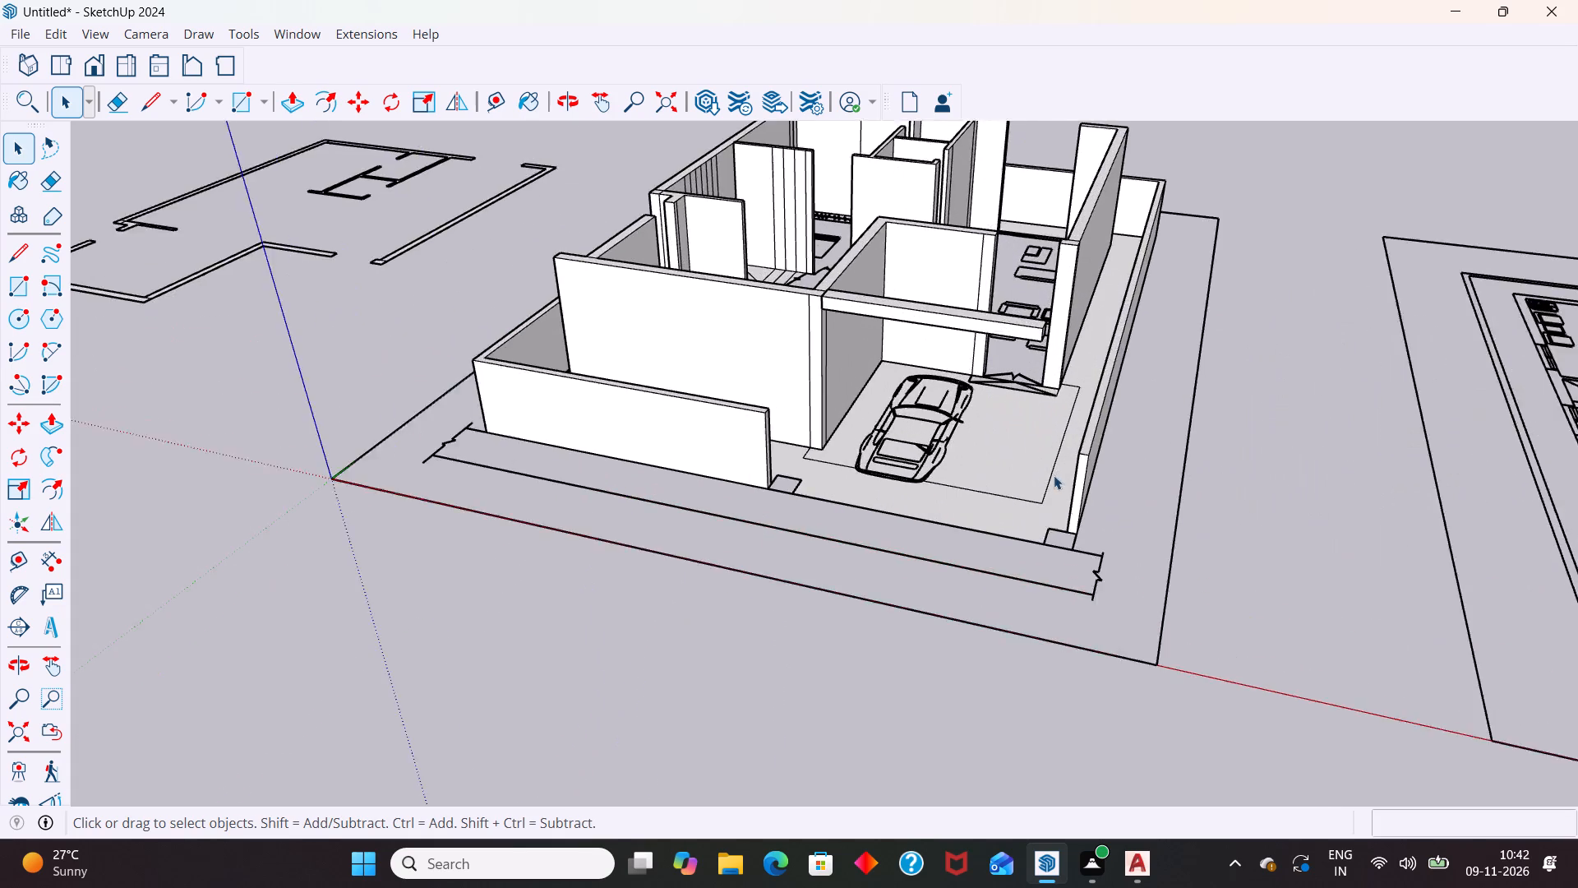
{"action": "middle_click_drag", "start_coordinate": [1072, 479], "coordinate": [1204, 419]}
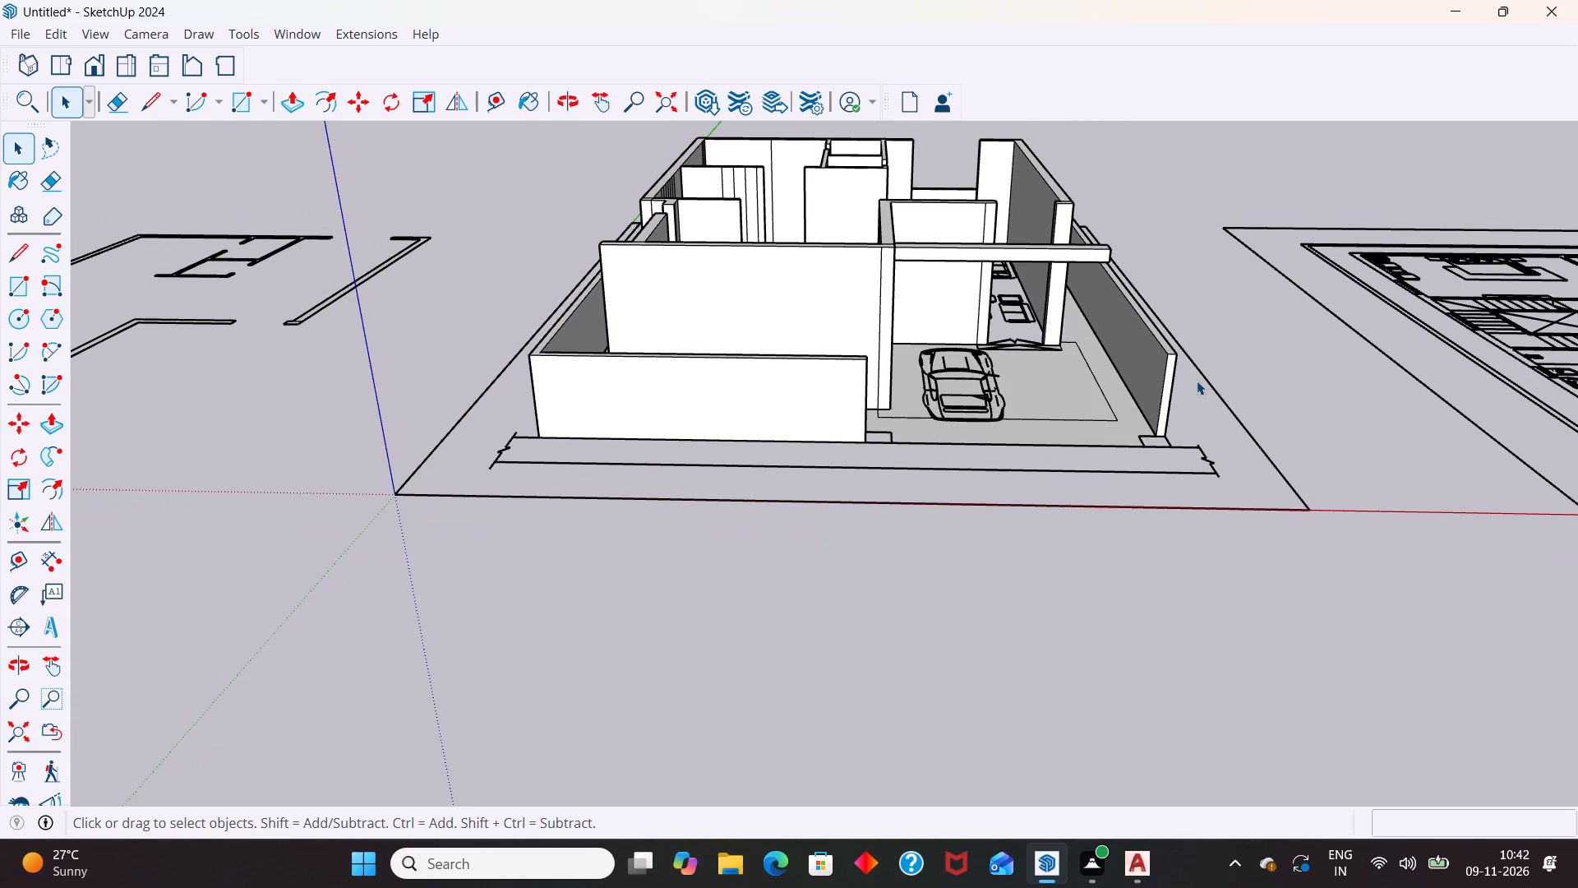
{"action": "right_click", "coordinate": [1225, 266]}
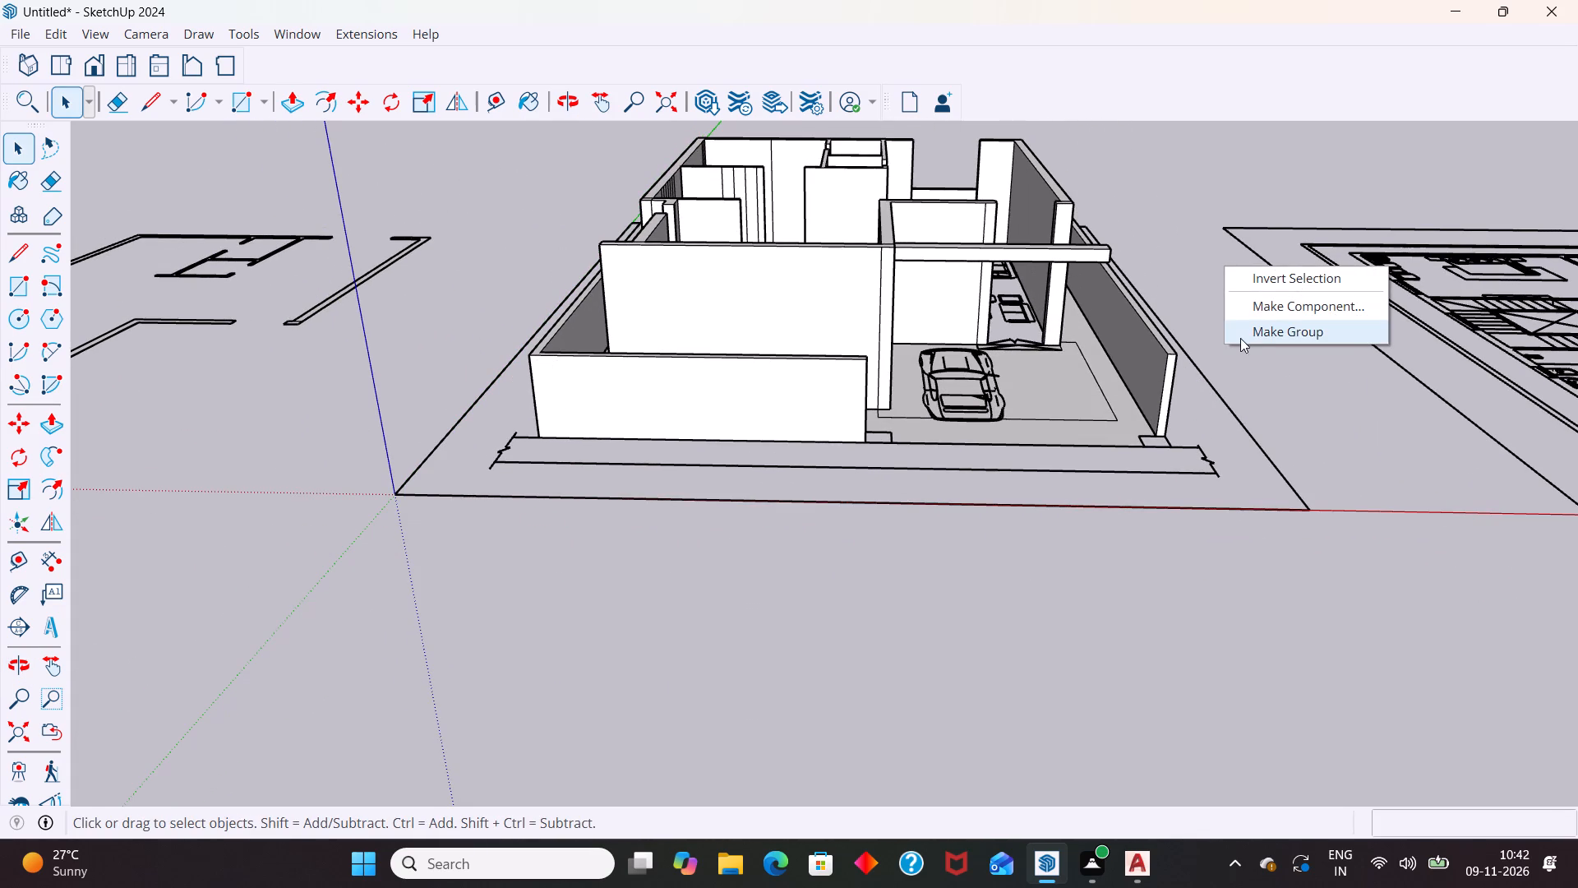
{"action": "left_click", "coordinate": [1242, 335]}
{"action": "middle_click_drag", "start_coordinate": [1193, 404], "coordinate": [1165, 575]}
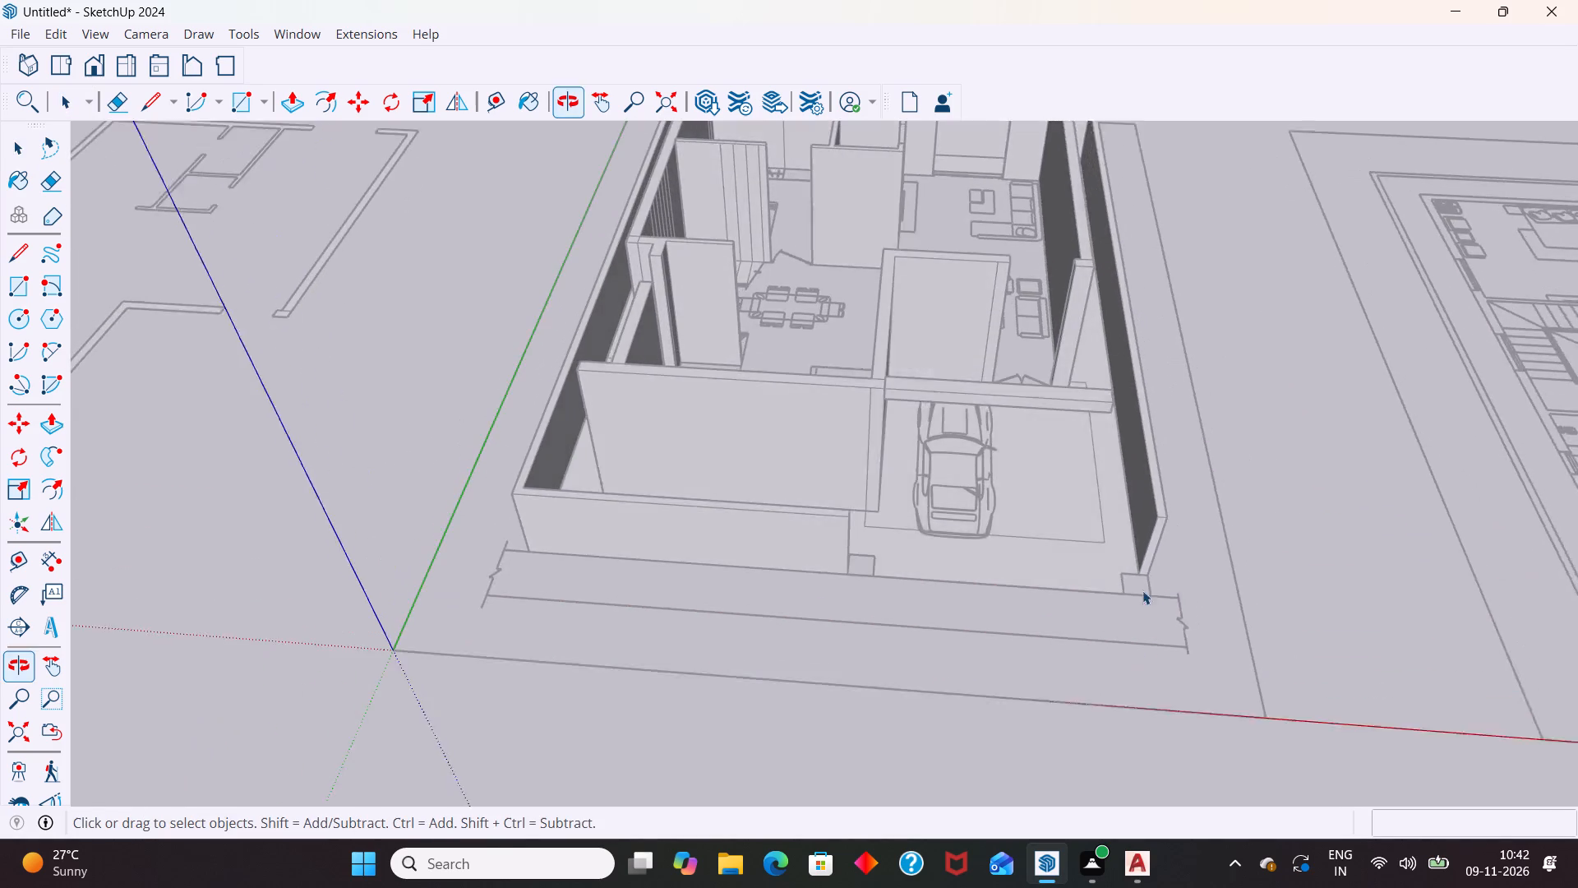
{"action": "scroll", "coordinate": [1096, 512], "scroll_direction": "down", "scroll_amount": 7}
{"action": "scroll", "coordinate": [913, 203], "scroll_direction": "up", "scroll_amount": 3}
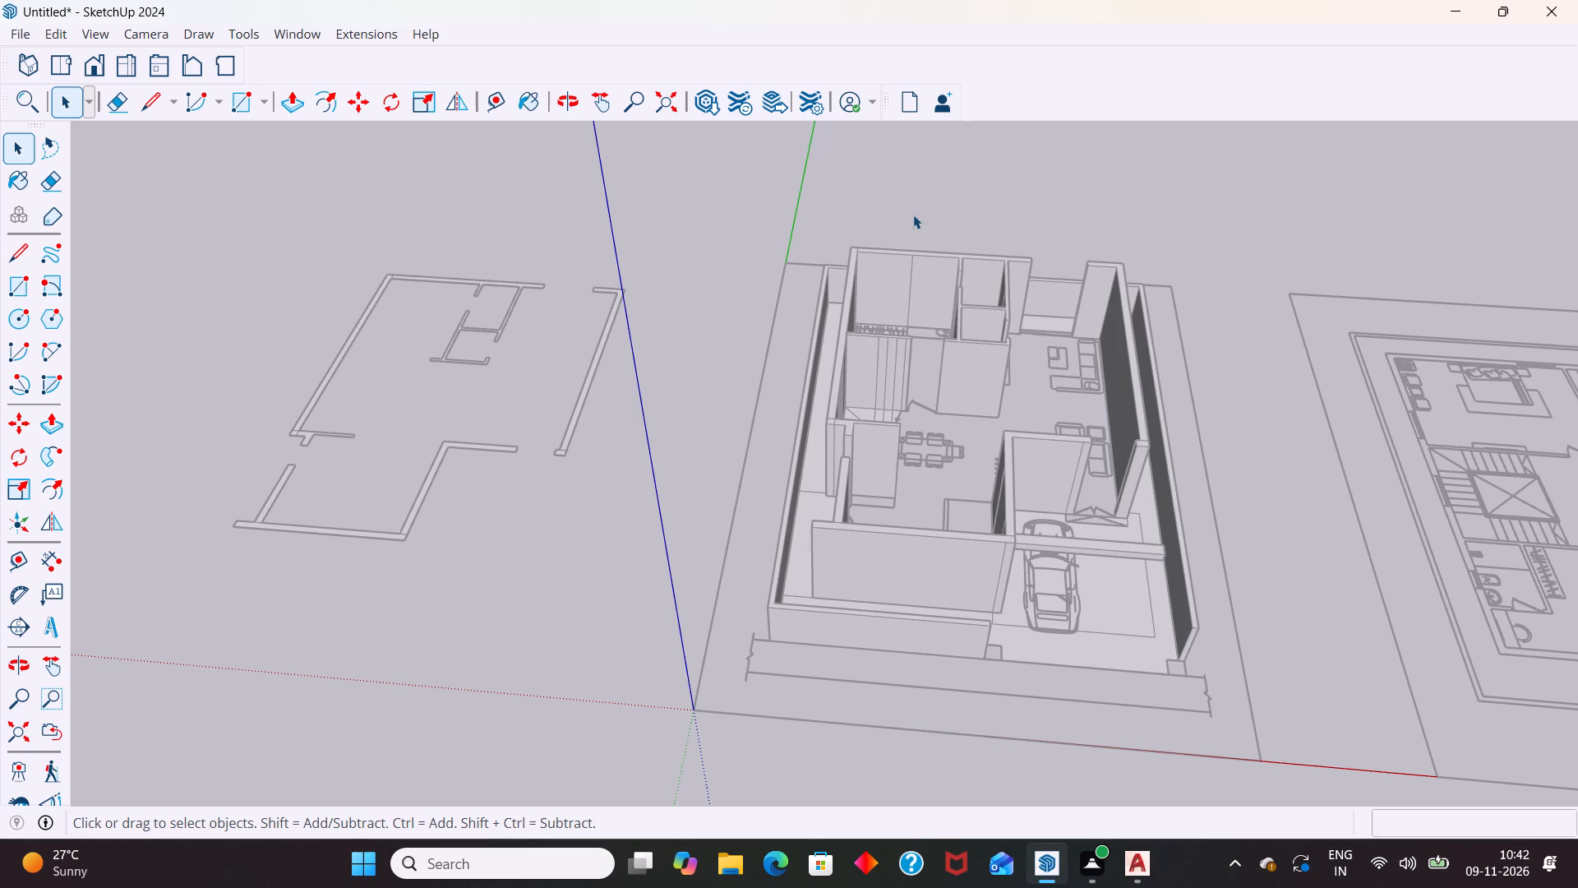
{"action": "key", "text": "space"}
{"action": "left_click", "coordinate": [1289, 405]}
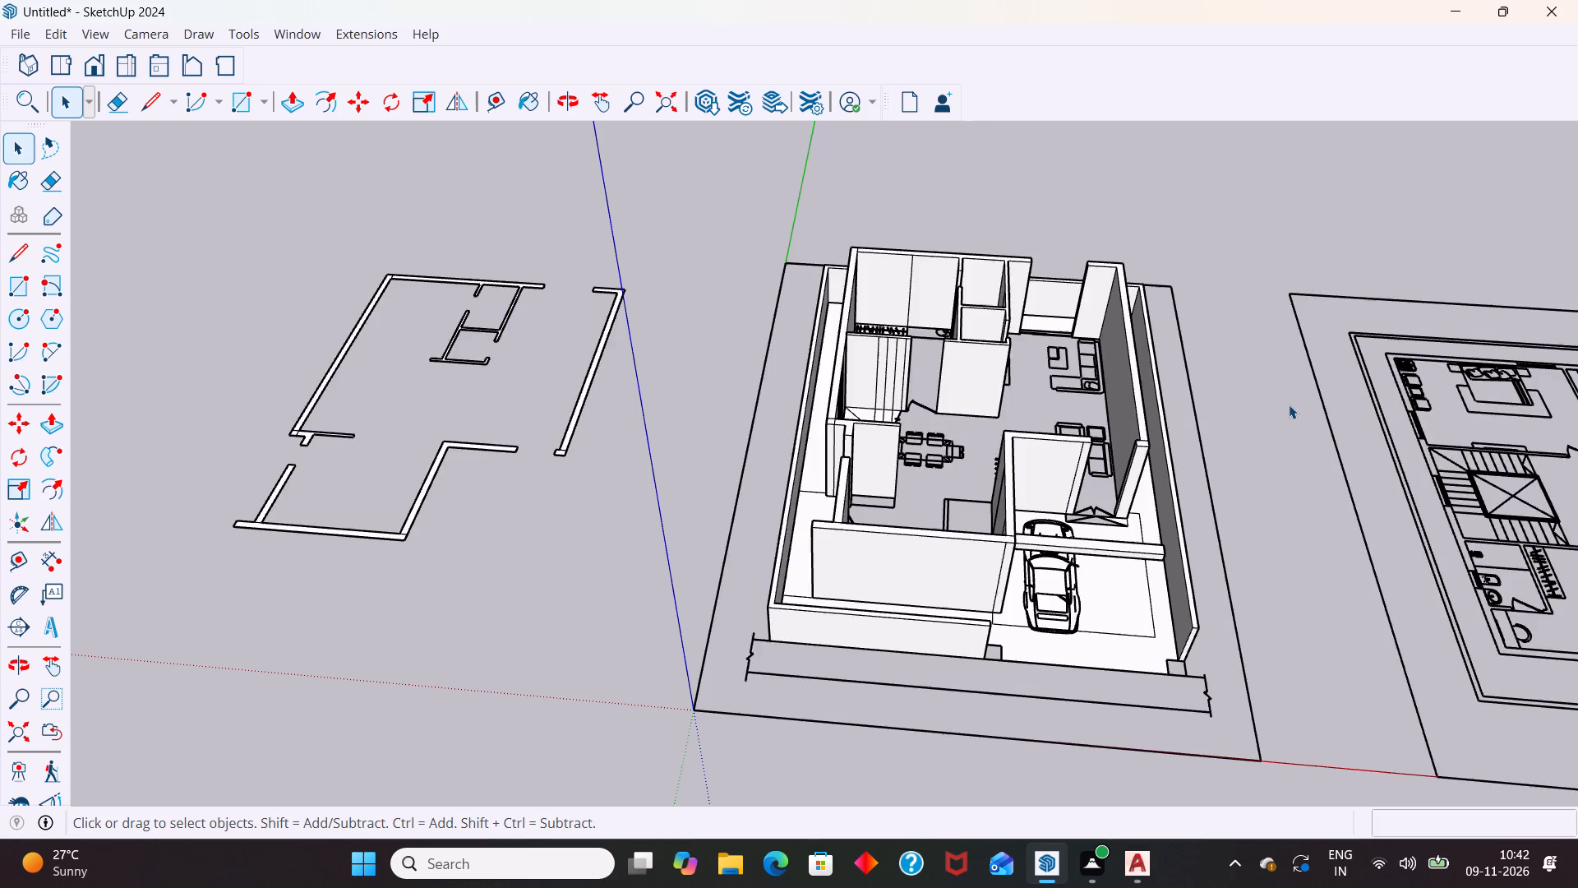
Delete the beam spanning the front of the car porch.
{"action": "scroll", "coordinate": [1128, 501], "scroll_direction": "up", "scroll_amount": 5}
{"action": "left_click", "coordinate": [1128, 588]}
{"action": "double_click", "coordinate": [1128, 588]}
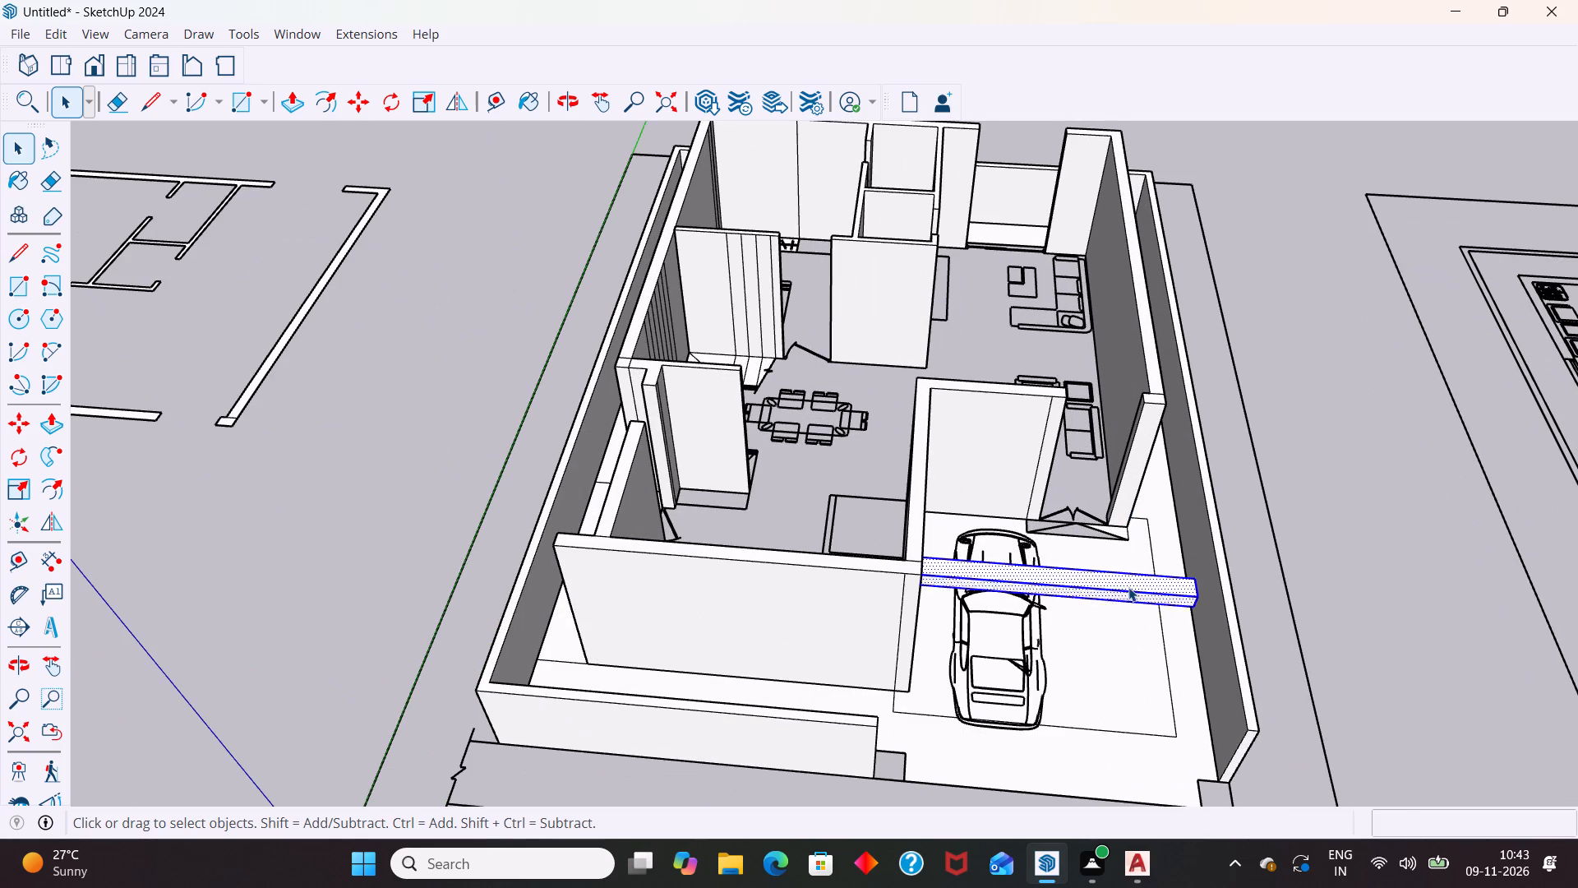
{"action": "key", "text": "Delete"}
In a new group, draw a roof slab rectangle about 29' 2" by 40' 5" across the ground-floor wall tops, covering the car porch.
{"action": "middle_click_drag", "start_coordinate": [1153, 568], "coordinate": [1077, 503]}
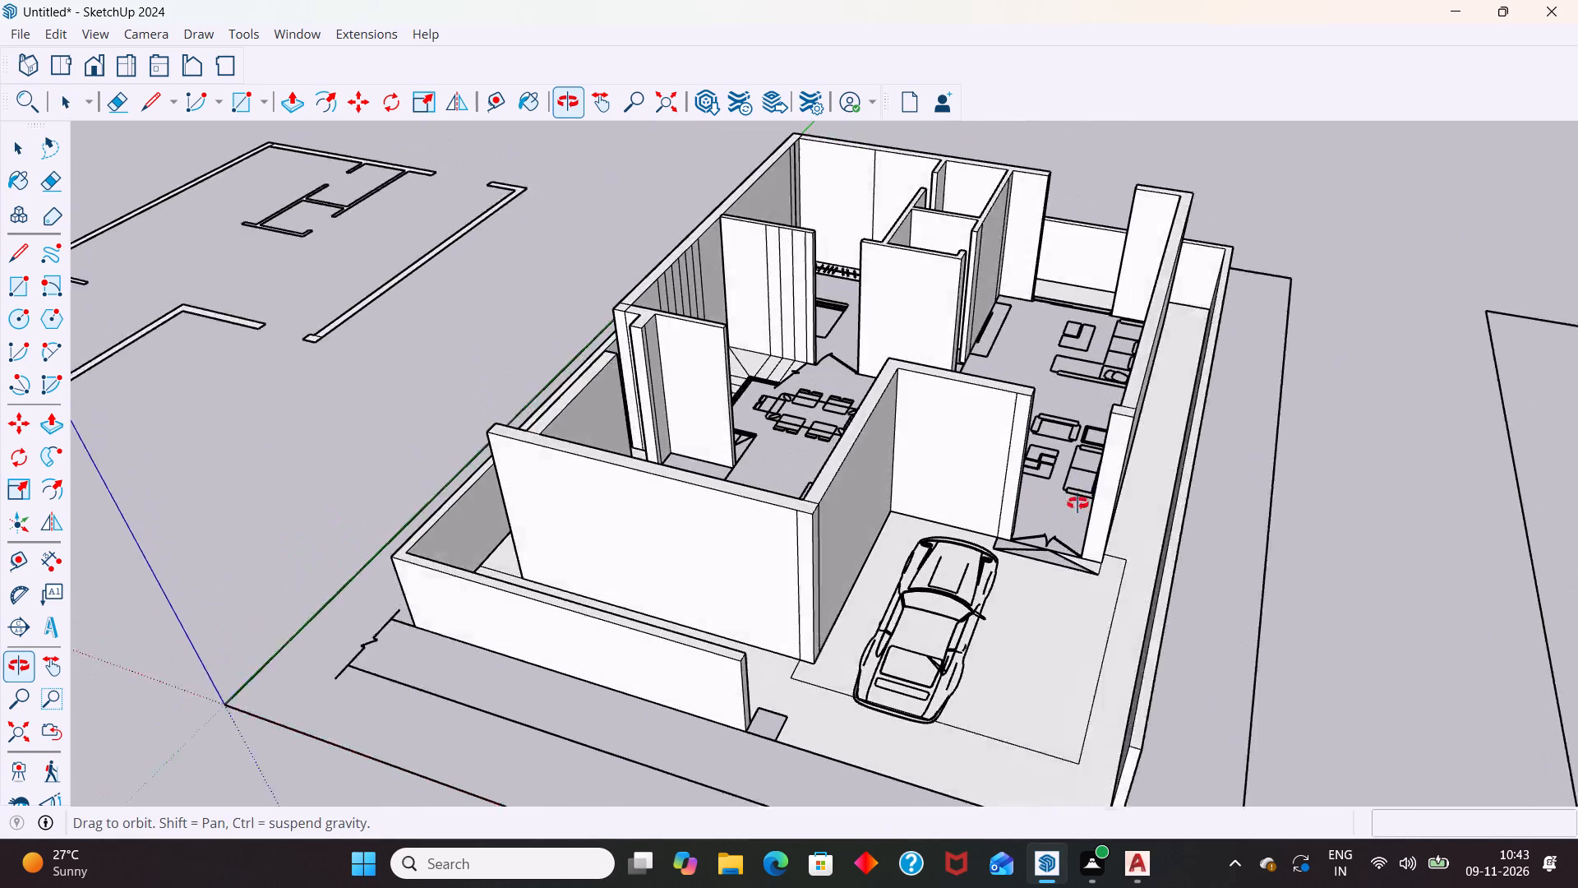
{"action": "middle_click_drag", "start_coordinate": [1077, 503], "coordinate": [1096, 497]}
{"action": "right_click", "coordinate": [1308, 336]}
{"action": "left_click", "coordinate": [1329, 400]}
{"action": "scroll", "coordinate": [1063, 492], "scroll_direction": "down", "scroll_amount": 7}
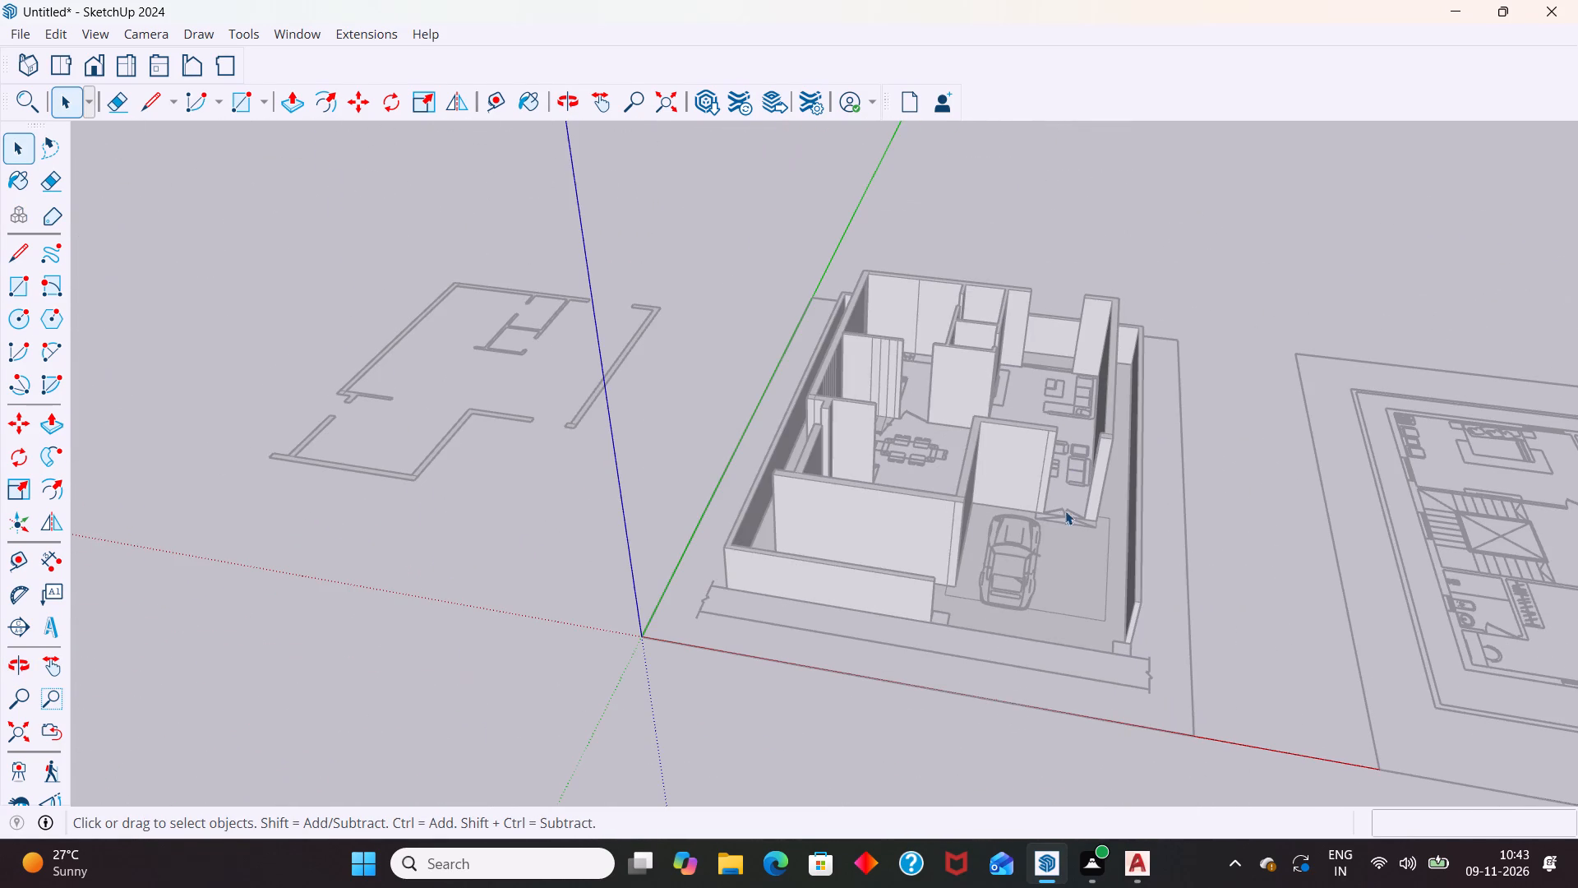
{"action": "key", "text": "r"}
{"action": "scroll", "coordinate": [841, 405], "scroll_direction": "up", "scroll_amount": 5}
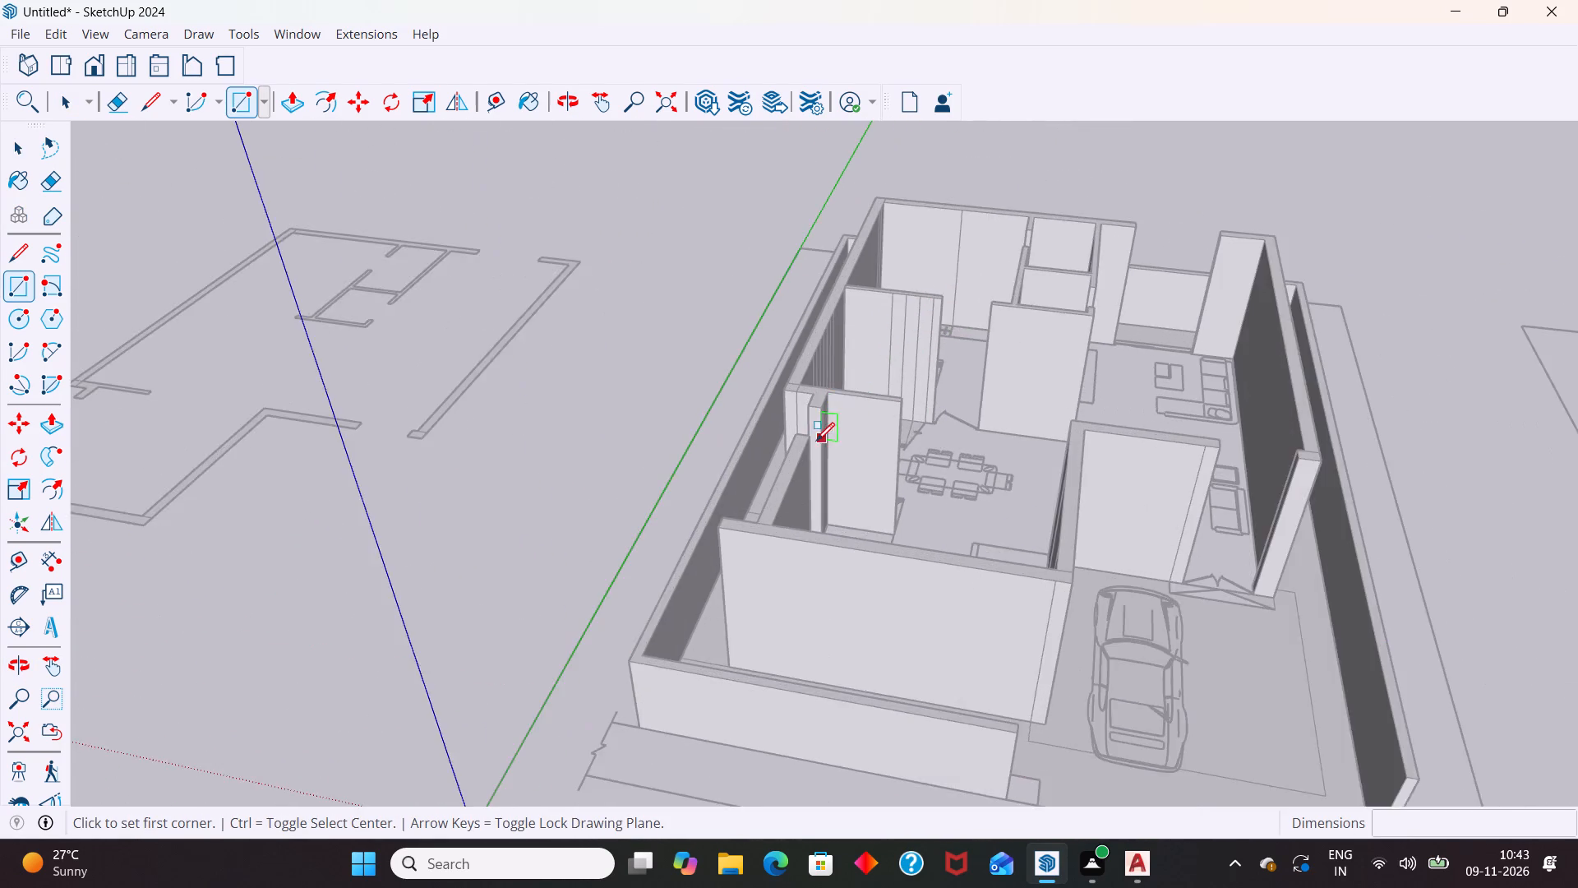
{"action": "scroll", "coordinate": [816, 441], "scroll_direction": "up", "scroll_amount": 5}
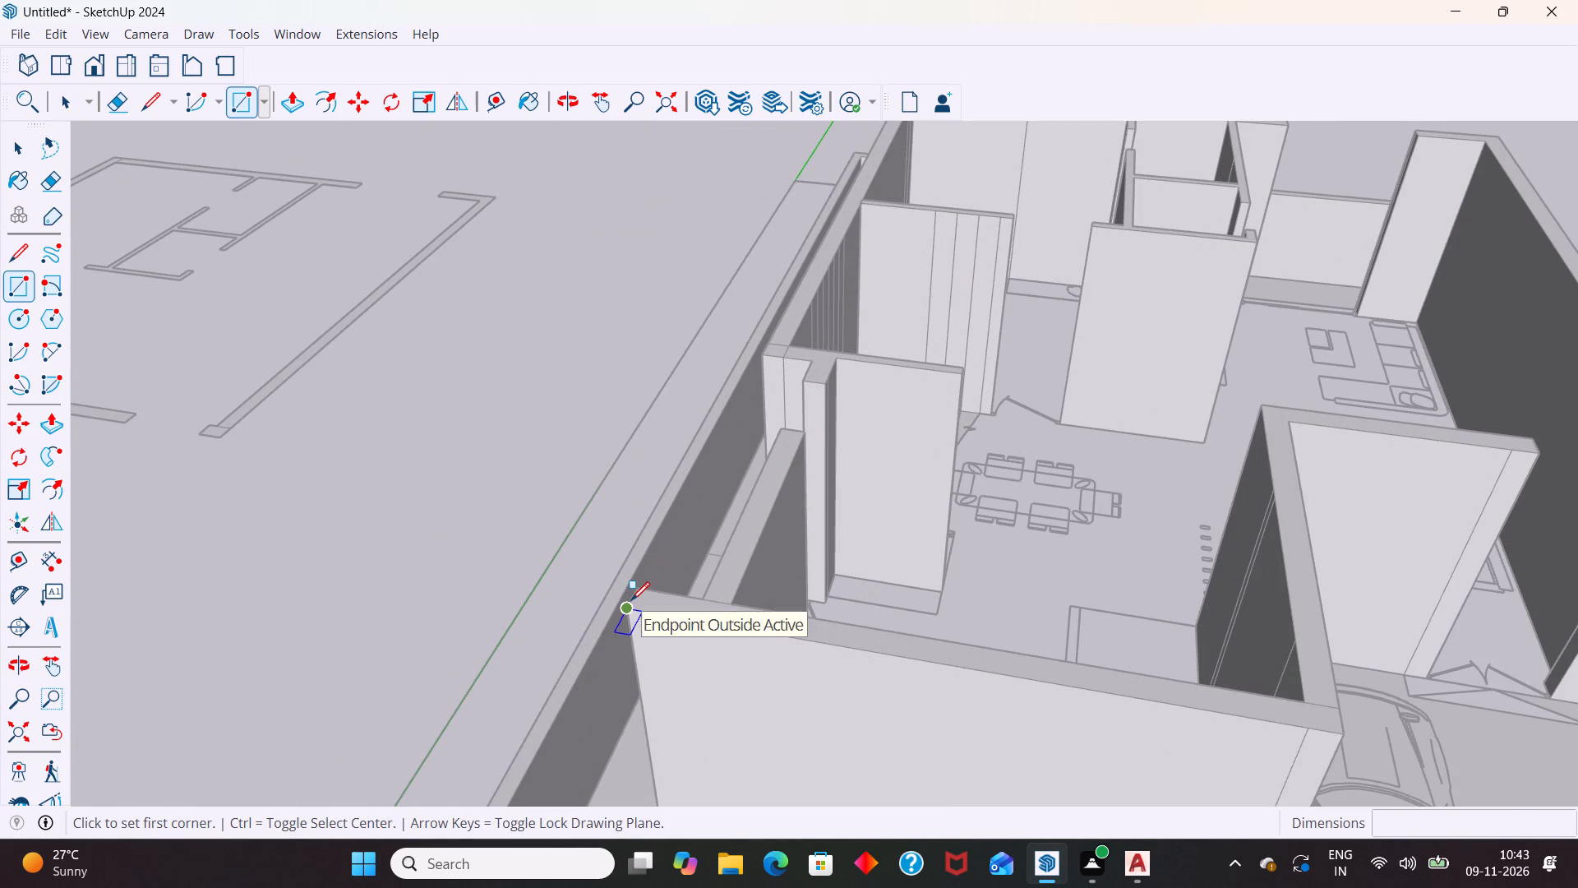
{"action": "scroll", "coordinate": [628, 594], "scroll_direction": "down", "scroll_amount": 5}
{"action": "middle_click_drag", "start_coordinate": [628, 616], "coordinate": [934, 511]}
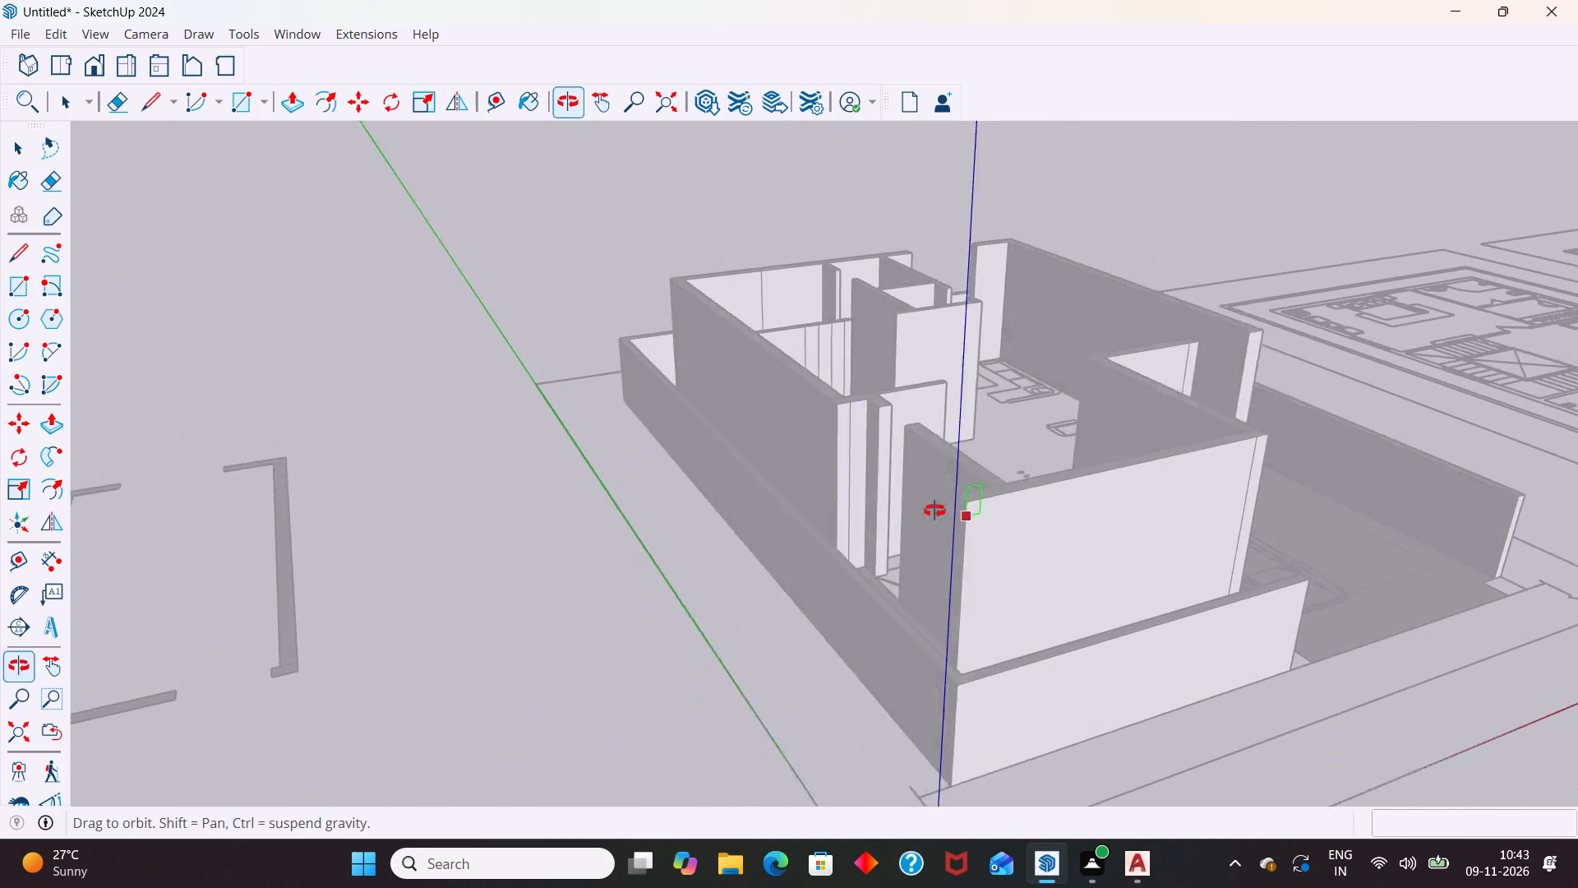
{"action": "middle_click_drag", "start_coordinate": [934, 511], "coordinate": [948, 502]}
{"action": "scroll", "coordinate": [986, 482], "scroll_direction": "up", "scroll_amount": 4}
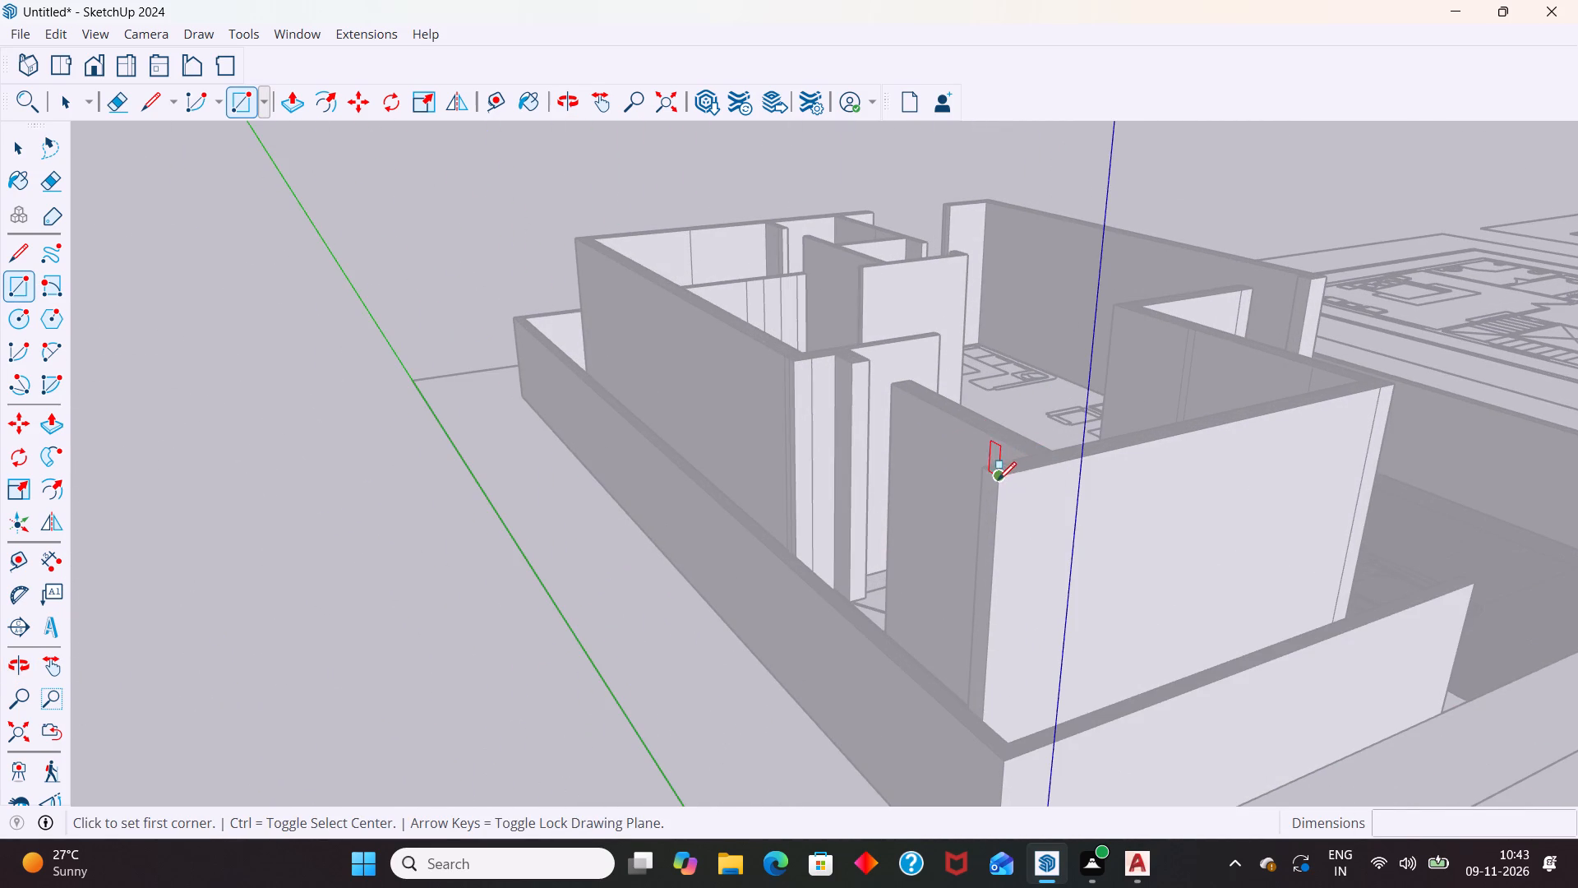
{"action": "left_click", "coordinate": [1006, 471]}
{"action": "scroll", "coordinate": [1036, 309], "scroll_direction": "down", "scroll_amount": 13}
{"action": "middle_click_drag", "start_coordinate": [1094, 346], "coordinate": [1085, 353]}
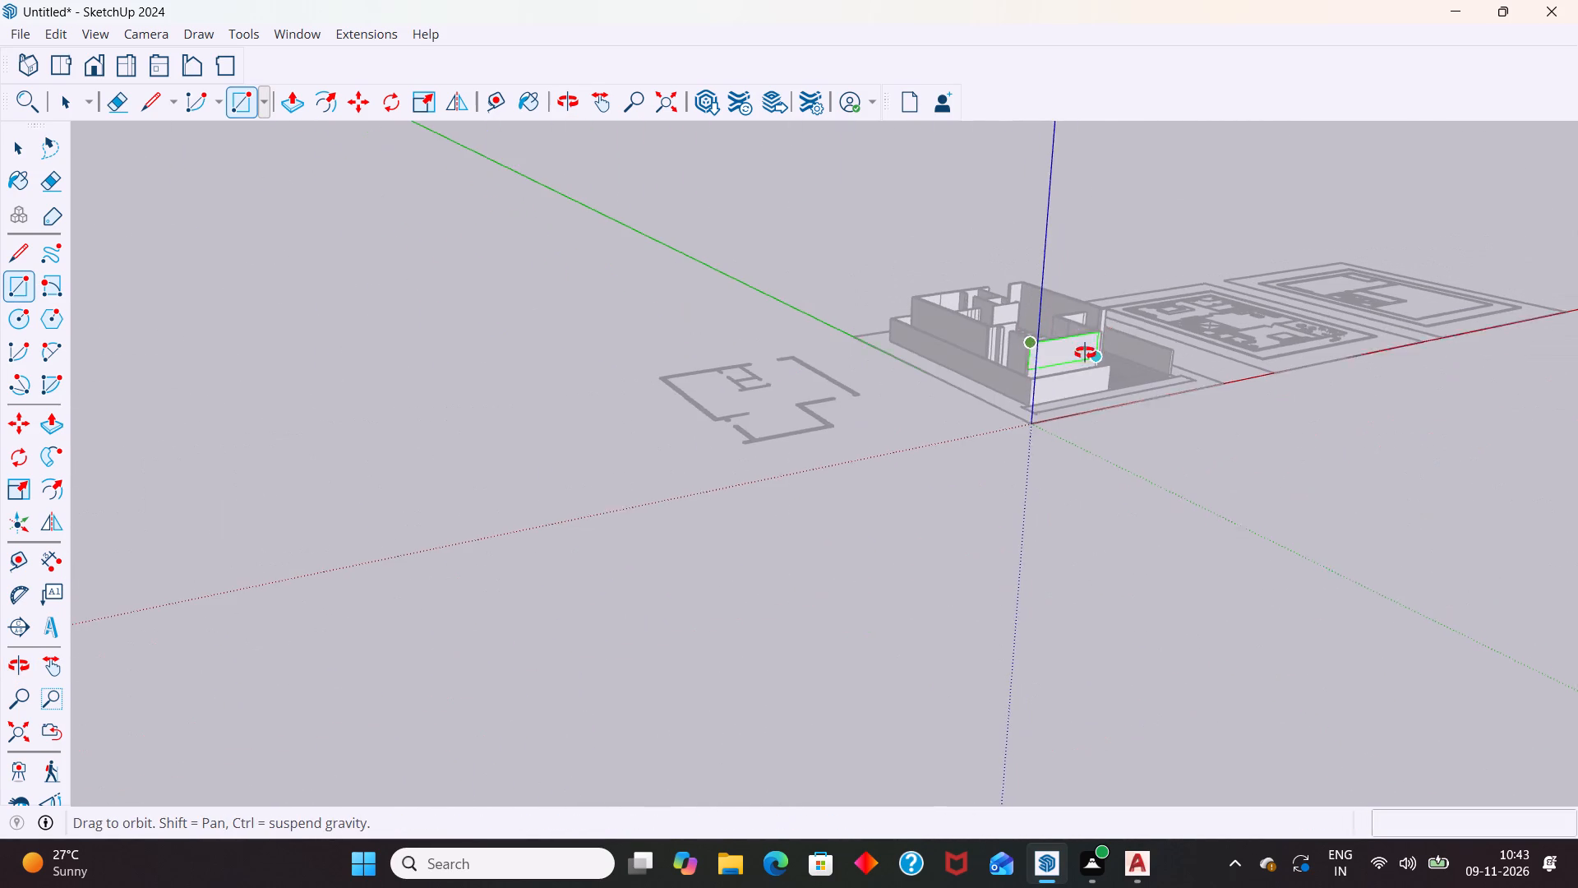
{"action": "middle_click_drag", "start_coordinate": [1085, 353], "coordinate": [741, 488]}
{"action": "scroll", "coordinate": [1061, 365], "scroll_direction": "up", "scroll_amount": 11}
{"action": "scroll", "coordinate": [1189, 363], "scroll_direction": "up", "scroll_amount": 5}
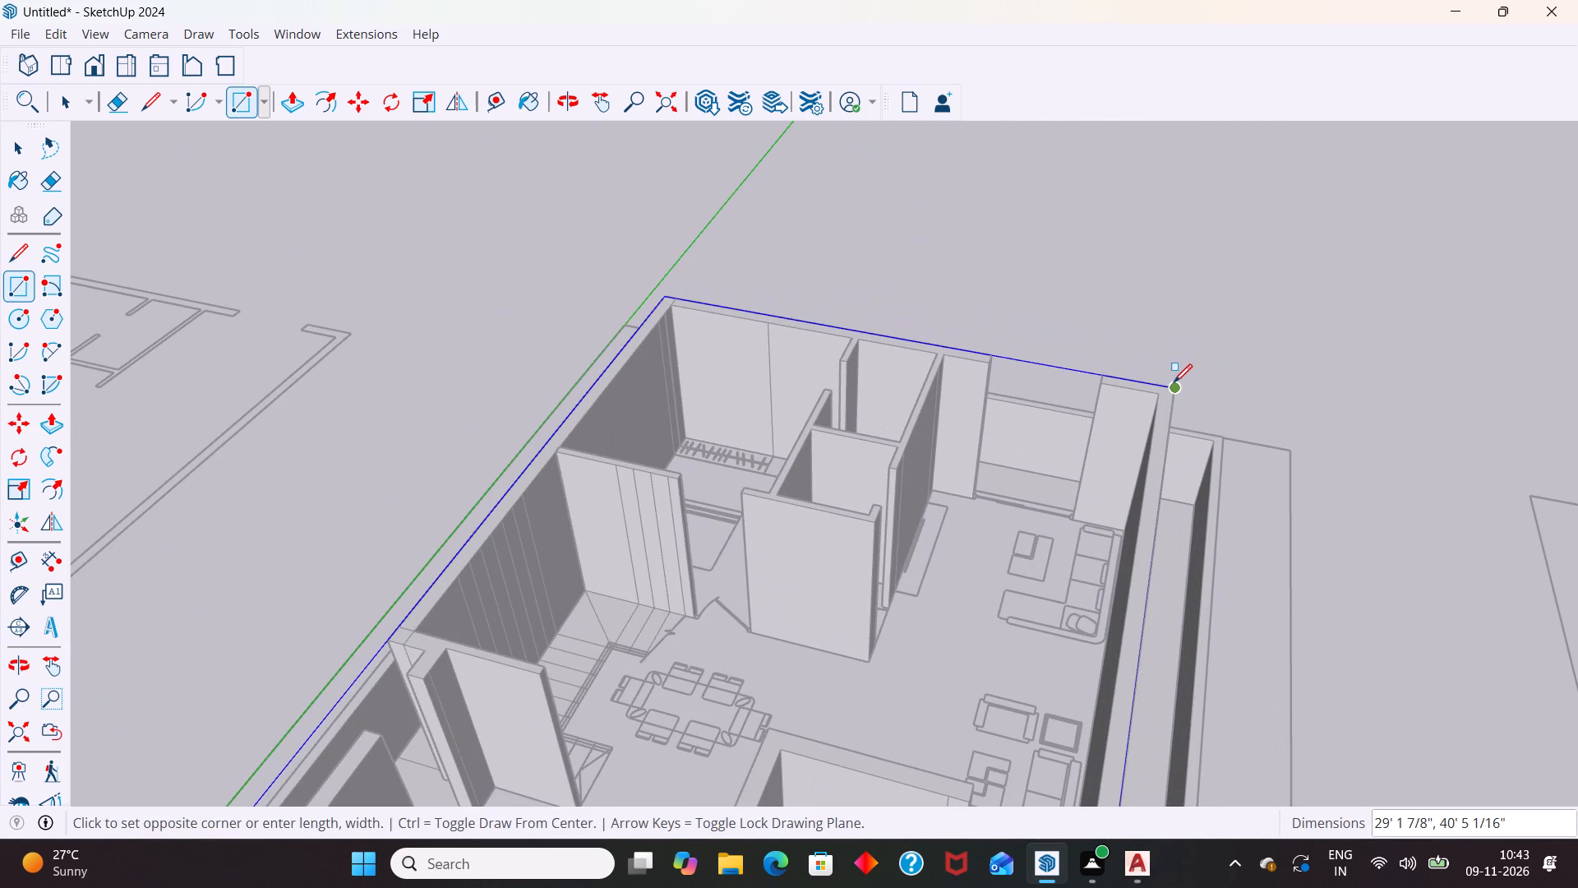
{"action": "left_click", "coordinate": [1174, 382]}
Extrude the roof slab rectangle upward by 6" and close its group.
{"action": "key", "text": "space"}
{"action": "scroll", "coordinate": [1037, 331], "scroll_direction": "down", "scroll_amount": 11}
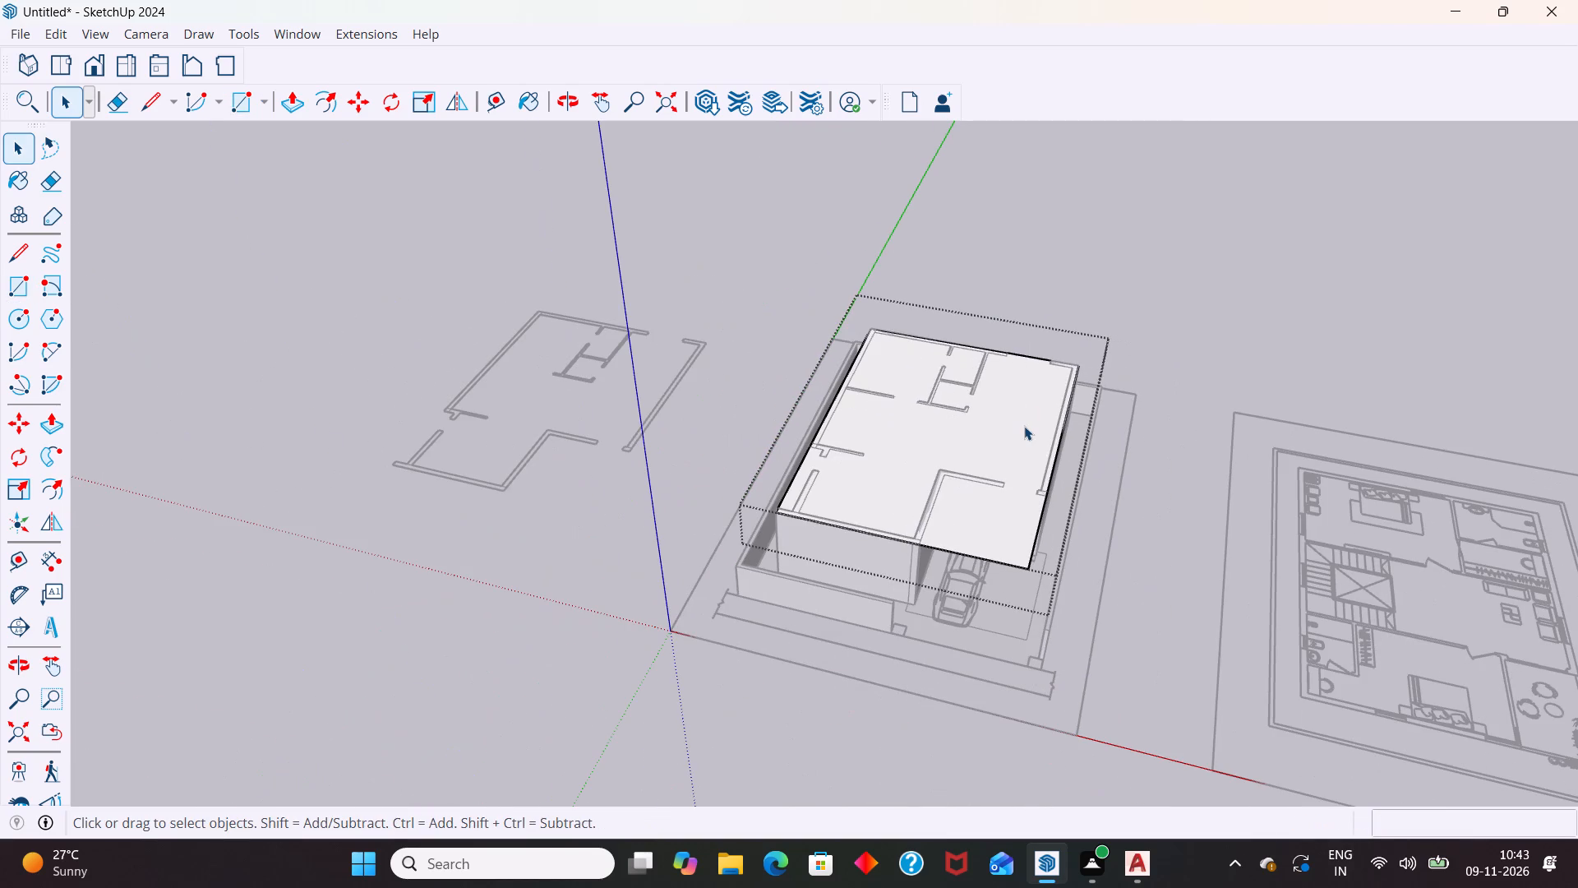
{"action": "left_click", "coordinate": [1024, 426]}
{"action": "key", "text": "p"}
{"action": "left_click", "coordinate": [1024, 425]}
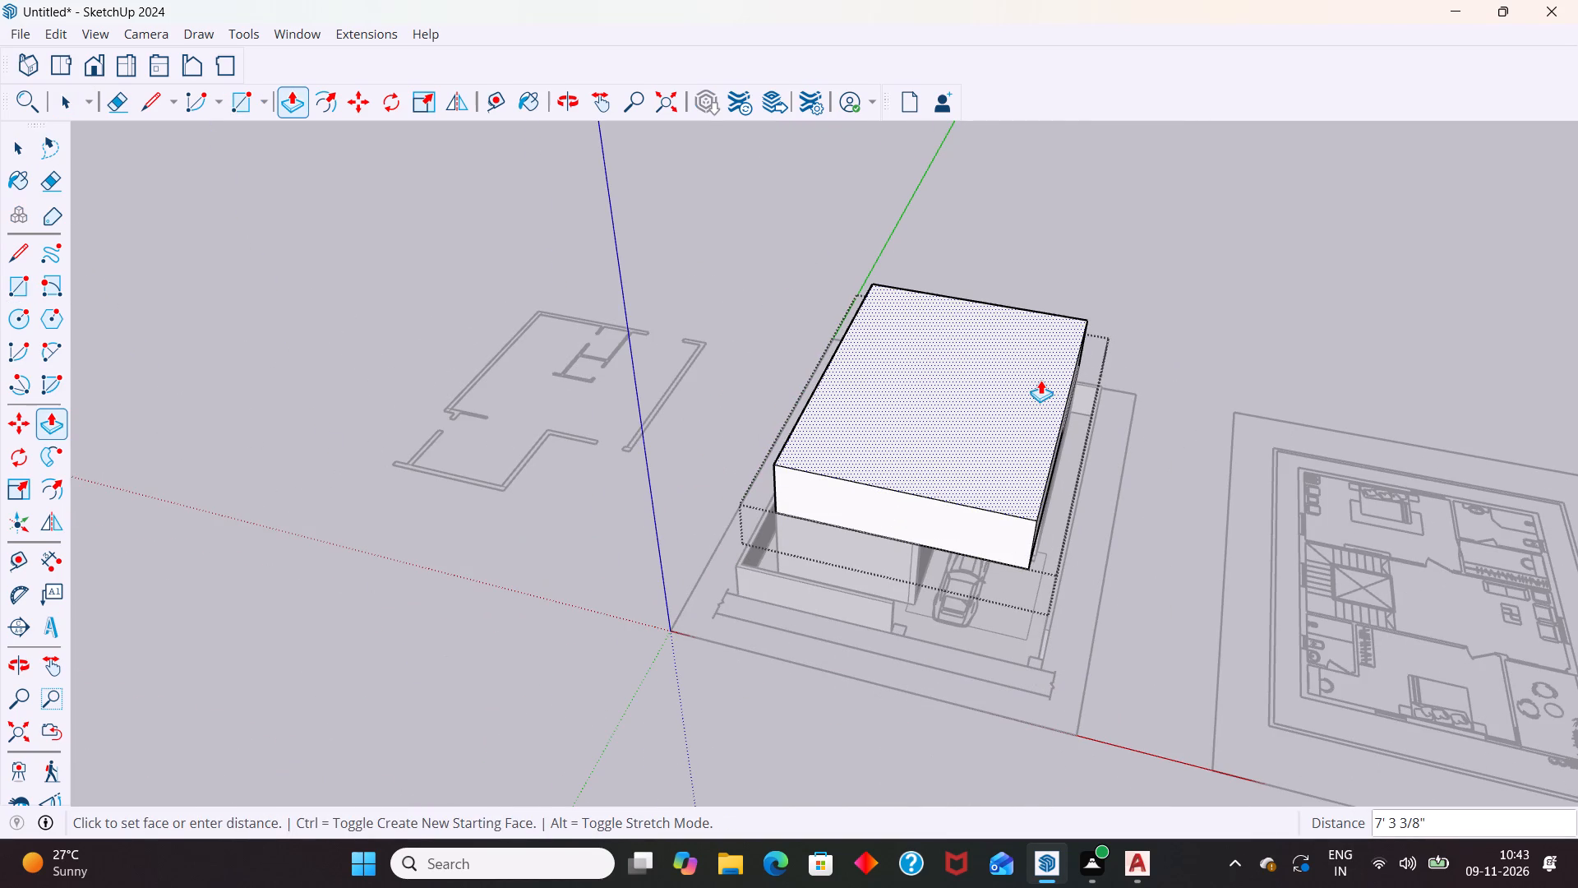
{"action": "key", "text": "6"}
{"action": "key", "text": "shift+quotedbl"}
{"action": "key", "text": "Return"}
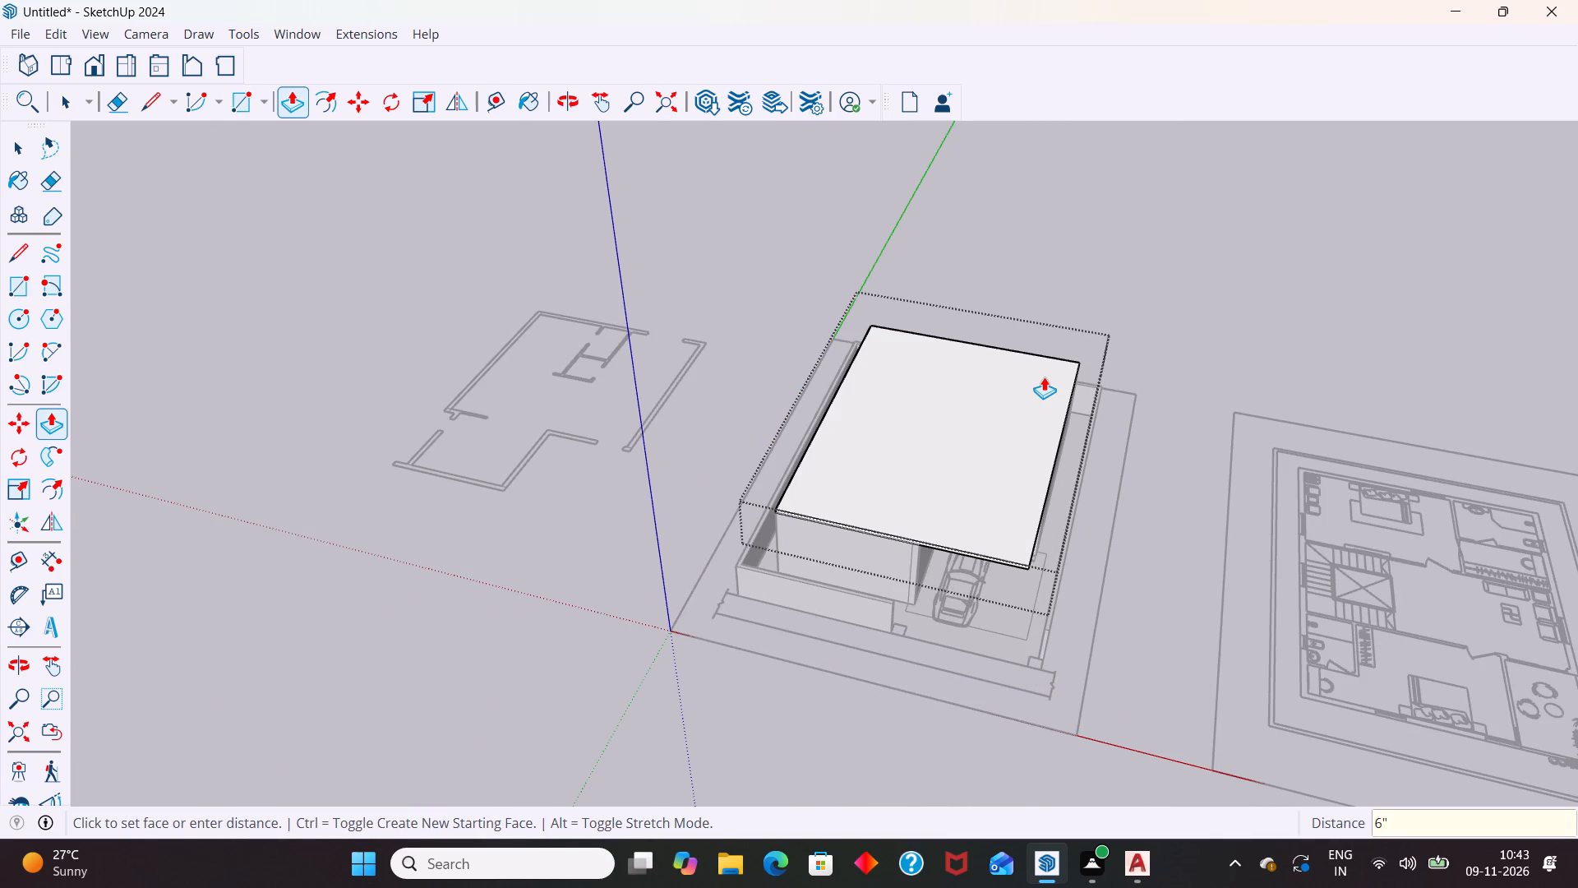
{"action": "scroll", "coordinate": [1022, 377], "scroll_direction": "down", "scroll_amount": 6}
{"action": "middle_click_drag", "start_coordinate": [1006, 437], "coordinate": [1101, 334]}
{"action": "key", "text": "c"}
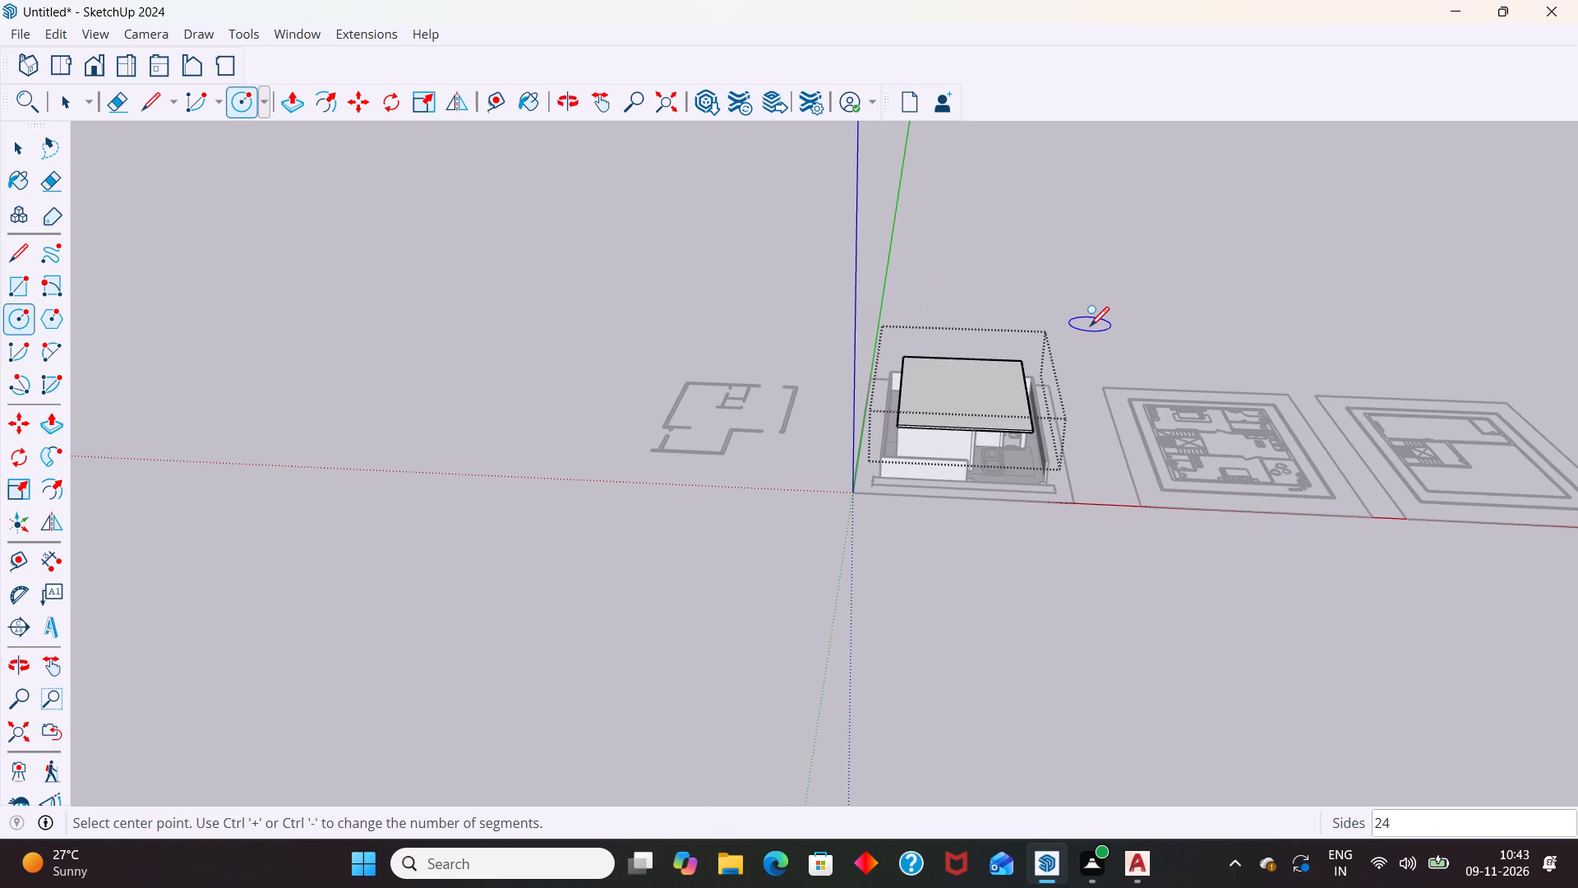
{"action": "key", "text": "Escape"}
{"action": "key", "text": "space"}
{"action": "middle_click_drag", "start_coordinate": [1069, 424], "coordinate": [1004, 272]}
{"action": "left_click", "coordinate": [1198, 280]}
Examine the roof slab, car porch, entrance and boundary wall from the front, sides, rear and underneath.
{"action": "scroll", "coordinate": [1047, 404], "scroll_direction": "up", "scroll_amount": 10}
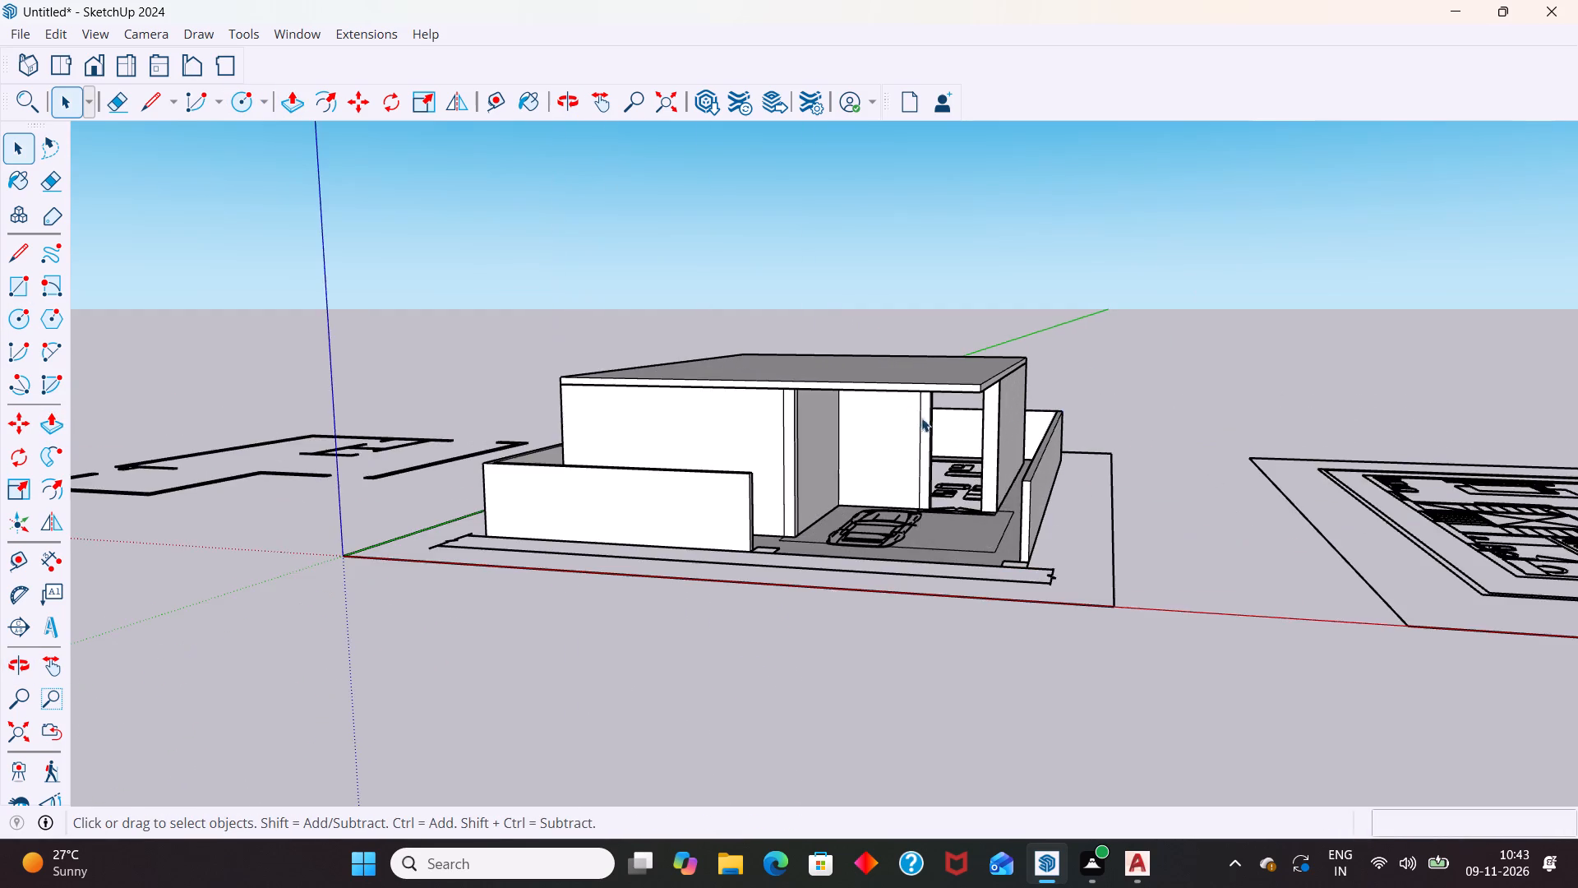
{"action": "middle_click_drag", "start_coordinate": [922, 418], "coordinate": [1077, 152]}
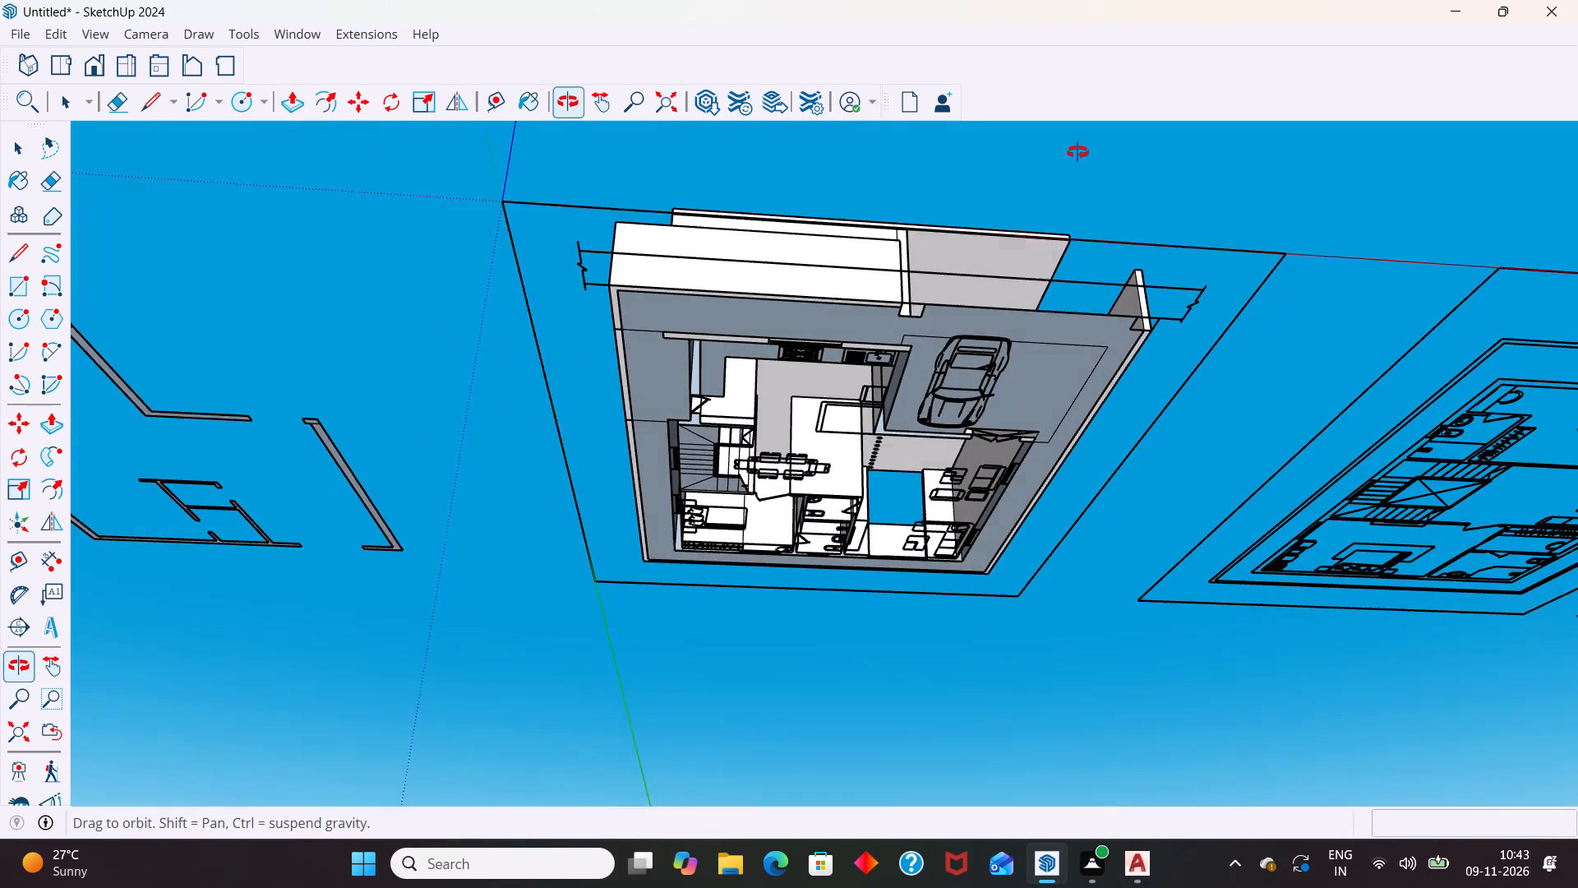
{"action": "middle_click_drag", "start_coordinate": [1077, 152], "coordinate": [1081, 137]}
{"action": "scroll", "coordinate": [985, 410], "scroll_direction": "up", "scroll_amount": 2}
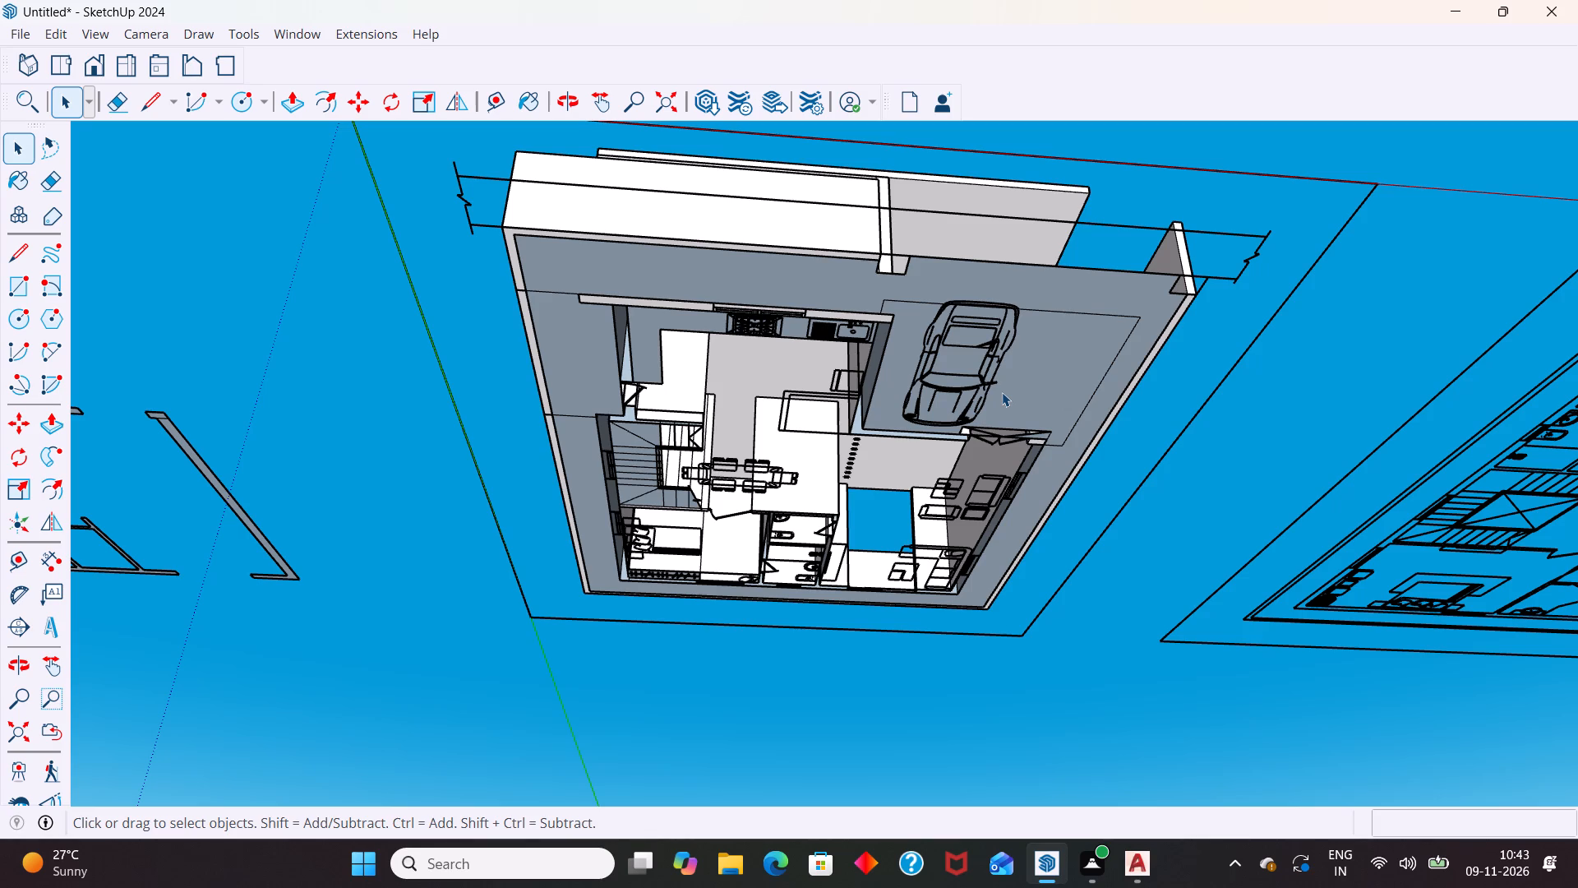
{"action": "middle_click_drag", "start_coordinate": [967, 381], "coordinate": [897, 605]}
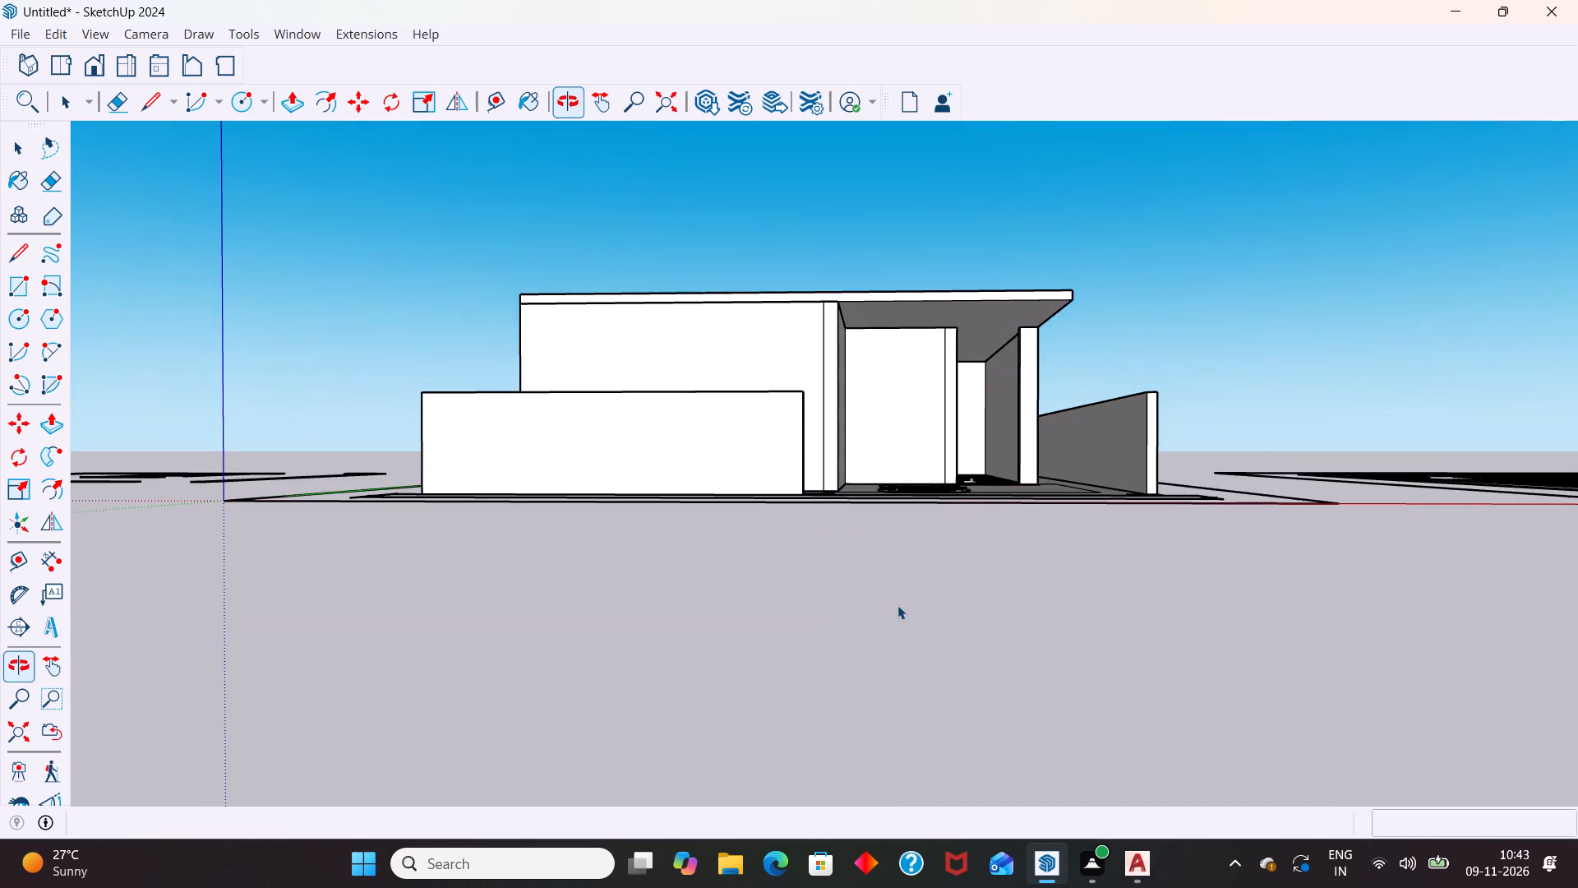
{"action": "scroll", "coordinate": [1013, 390], "scroll_direction": "up", "scroll_amount": 4}
{"action": "middle_click_drag", "start_coordinate": [1091, 453], "coordinate": [801, 479]}
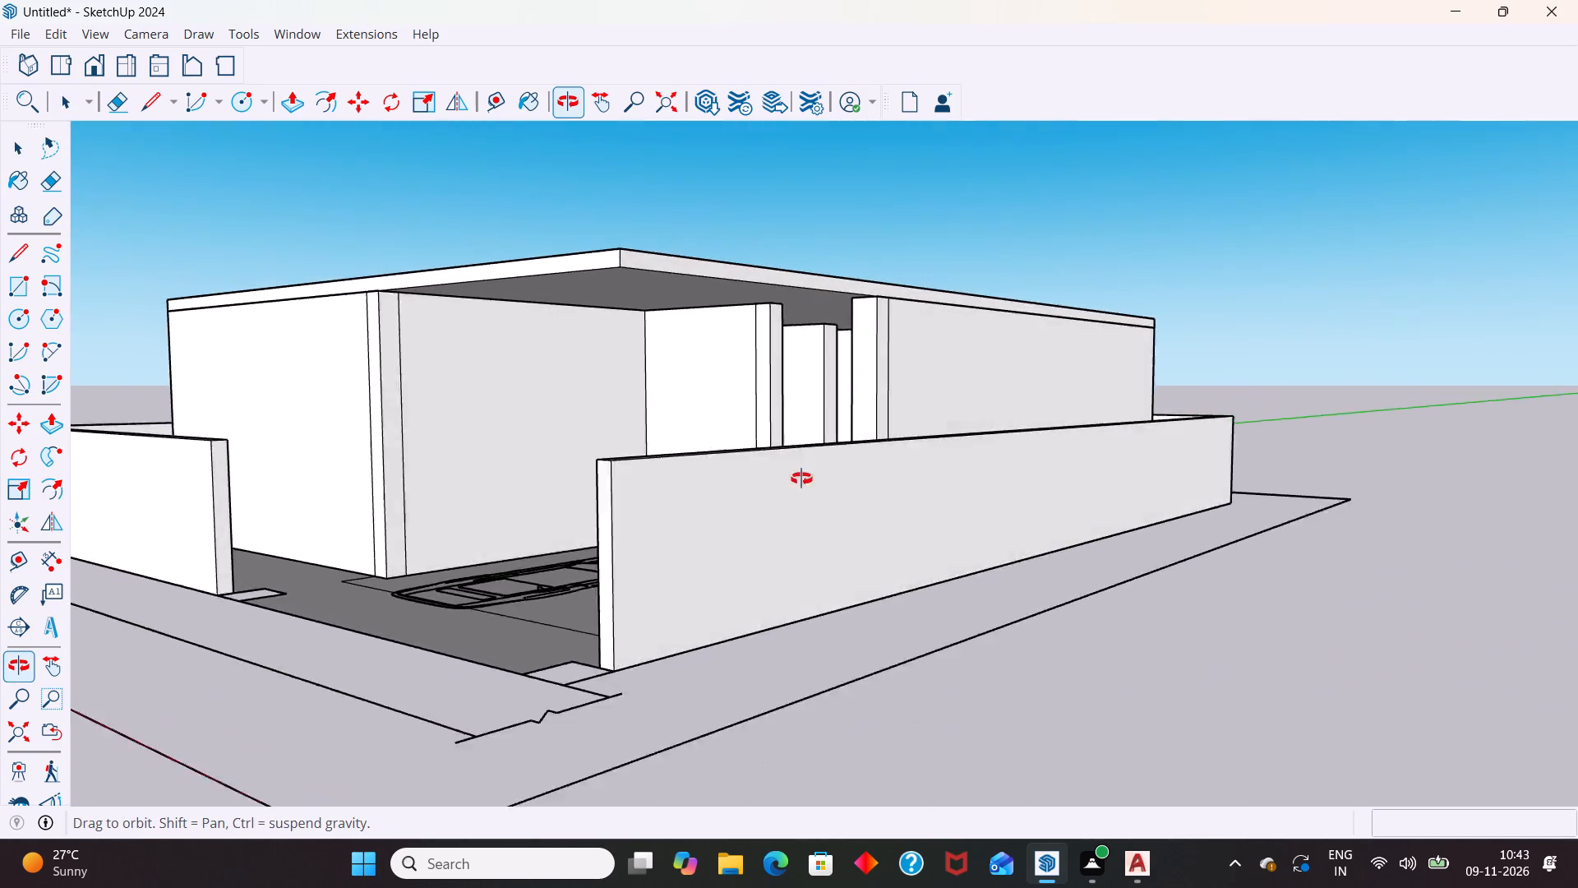
{"action": "middle_click_drag", "start_coordinate": [801, 479], "coordinate": [751, 474]}
{"action": "scroll", "coordinate": [906, 354], "scroll_direction": "down", "scroll_amount": 6}
{"action": "middle_click_drag", "start_coordinate": [1079, 439], "coordinate": [556, 492]}
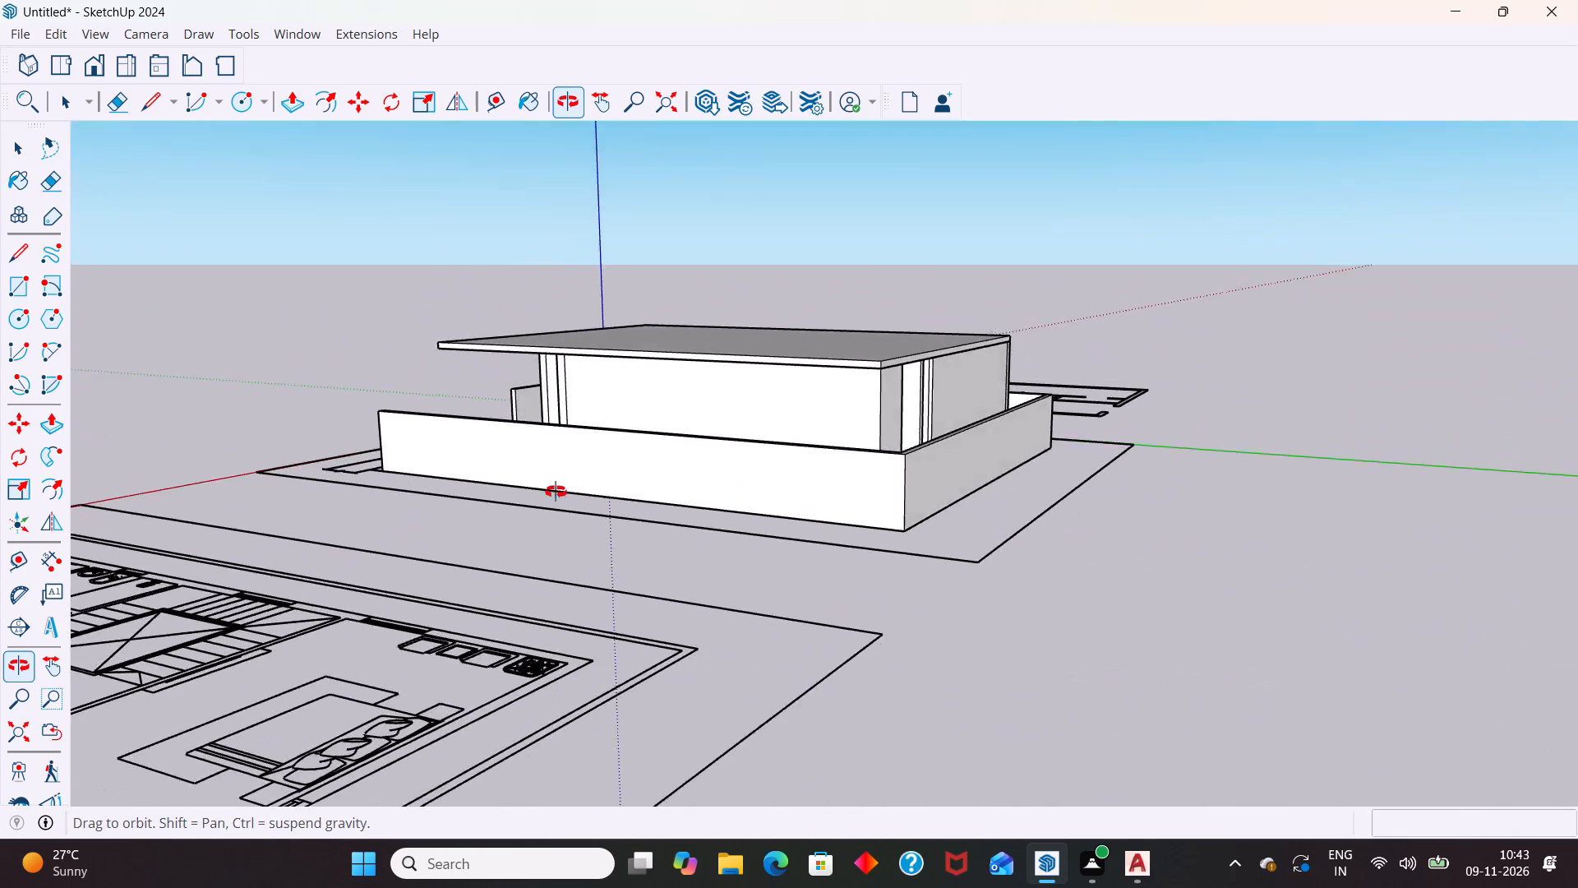
{"action": "middle_click_drag", "start_coordinate": [556, 492], "coordinate": [1184, 548]}
{"action": "middle_click_drag", "start_coordinate": [882, 535], "coordinate": [1140, 492]}
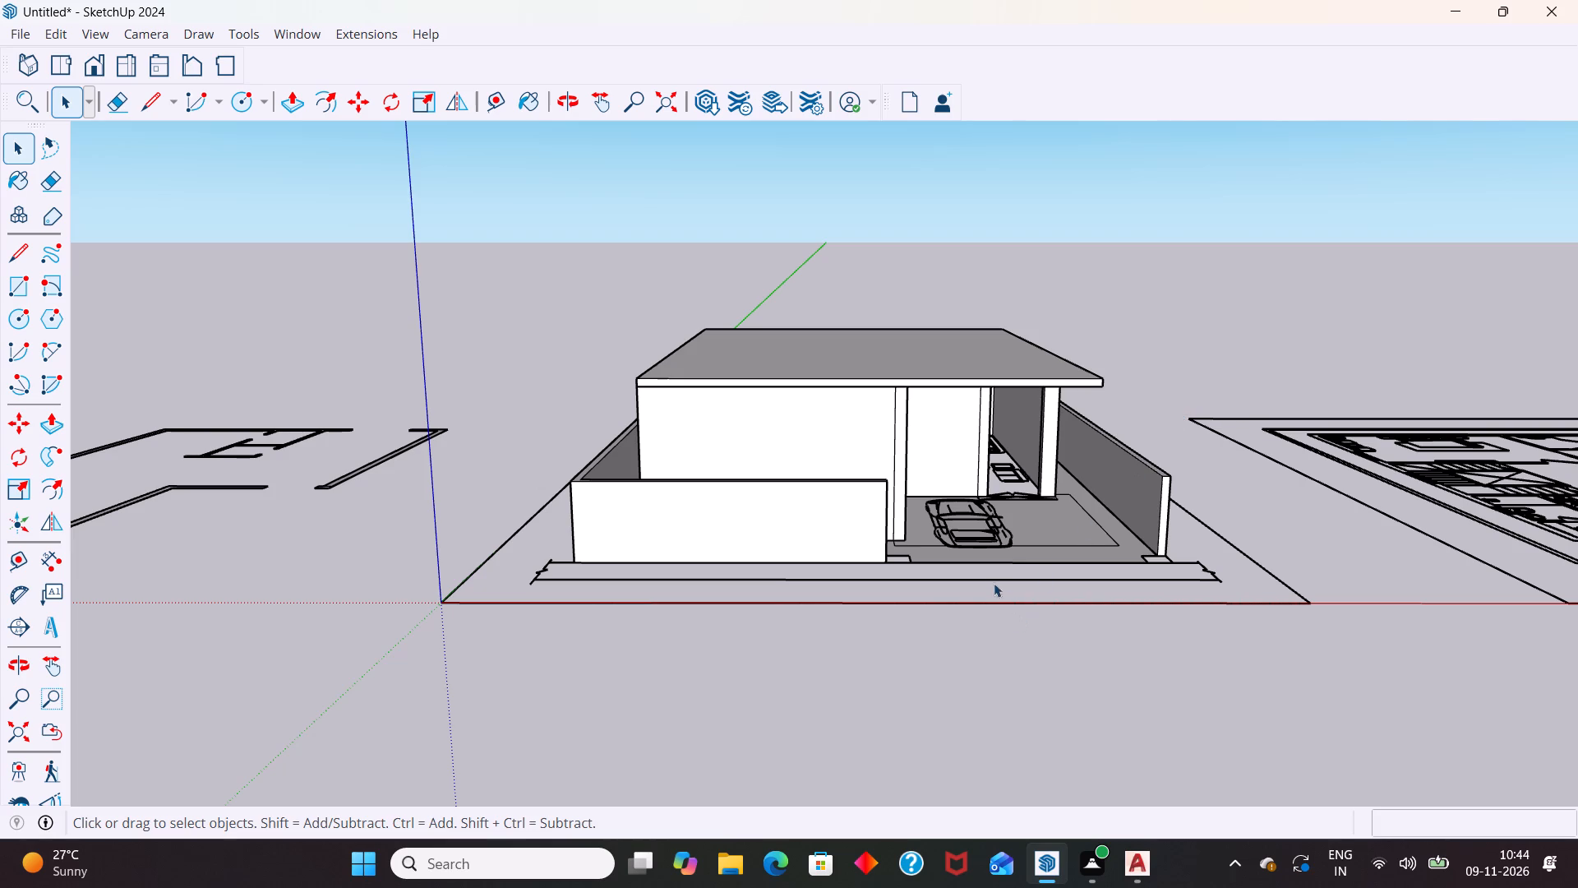
{"action": "middle_click_drag", "start_coordinate": [1077, 543], "coordinate": [894, 562]}
{"action": "scroll", "coordinate": [915, 493], "scroll_direction": "up", "scroll_amount": 9}
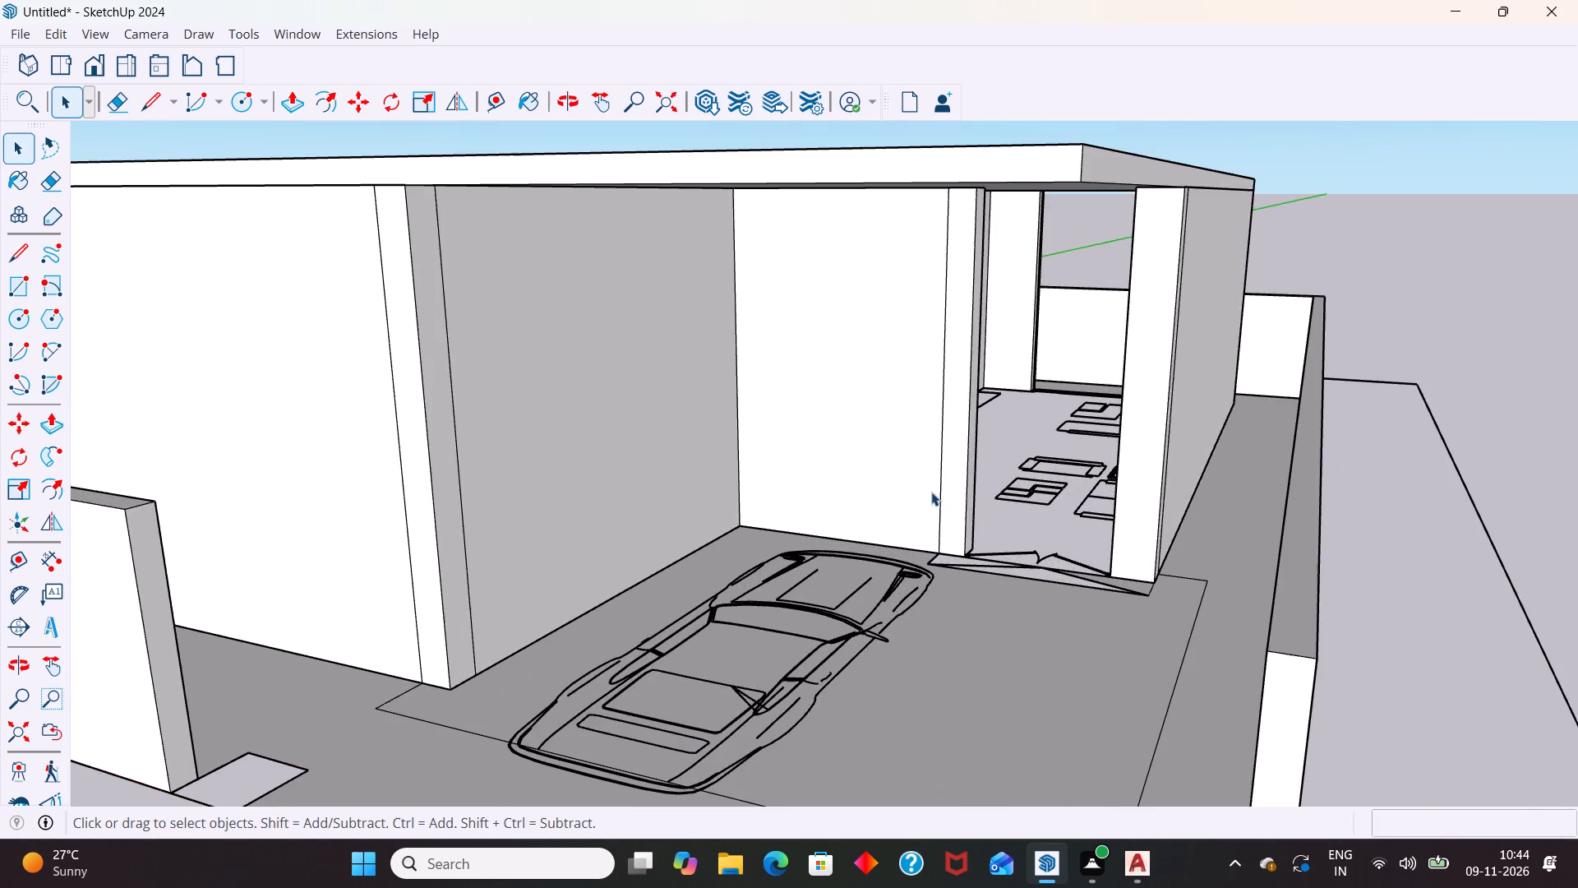
{"action": "middle_click_drag", "start_coordinate": [940, 500], "coordinate": [992, 516]}
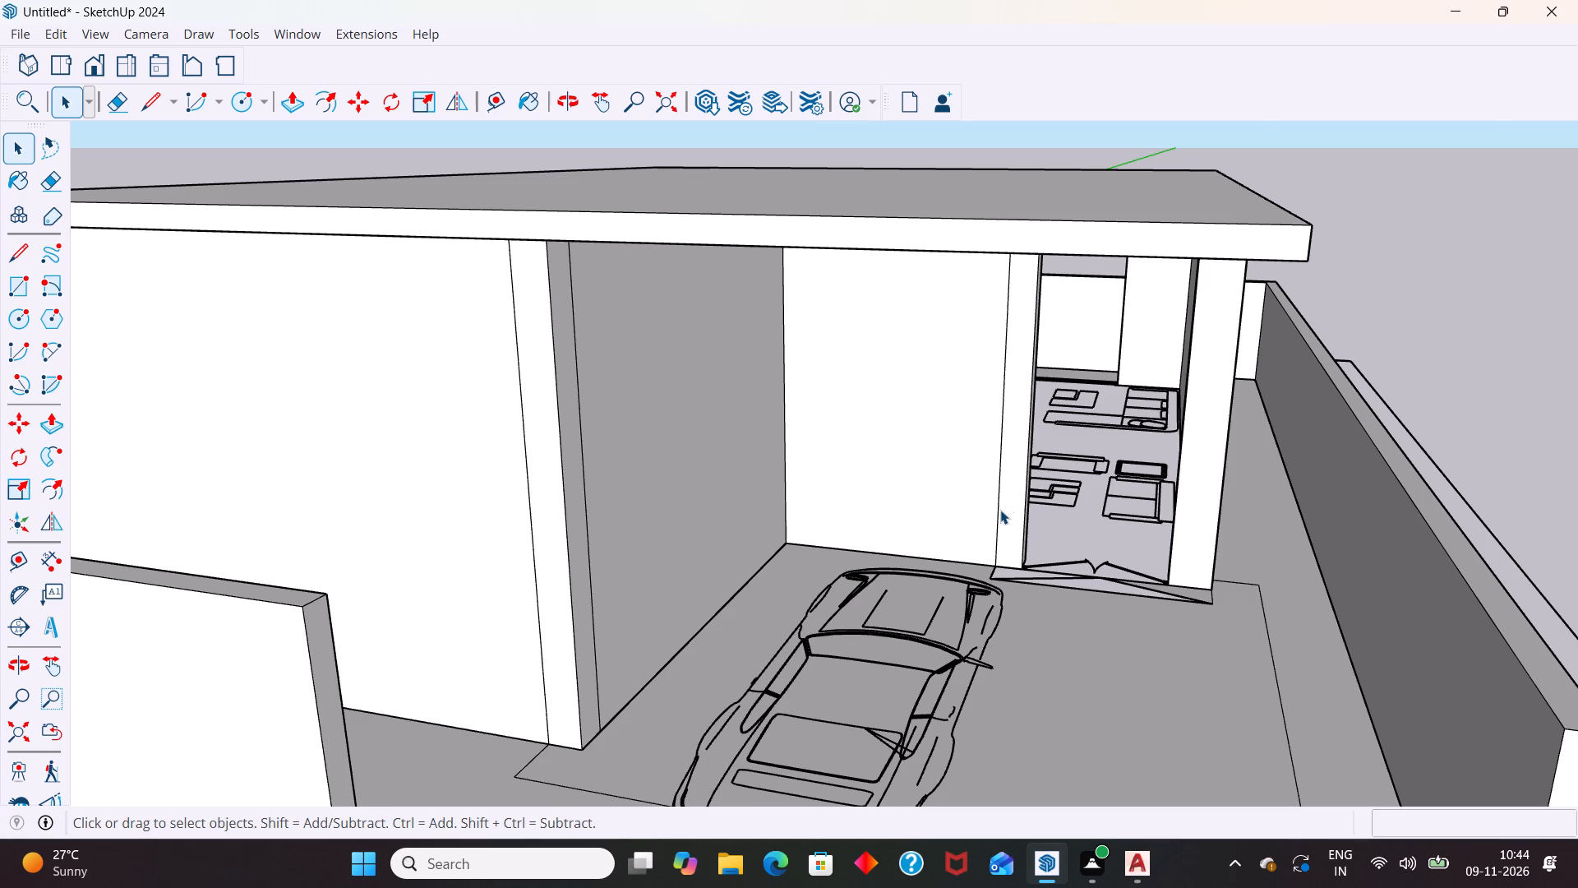
{"action": "scroll", "coordinate": [994, 419], "scroll_direction": "down", "scroll_amount": 12}
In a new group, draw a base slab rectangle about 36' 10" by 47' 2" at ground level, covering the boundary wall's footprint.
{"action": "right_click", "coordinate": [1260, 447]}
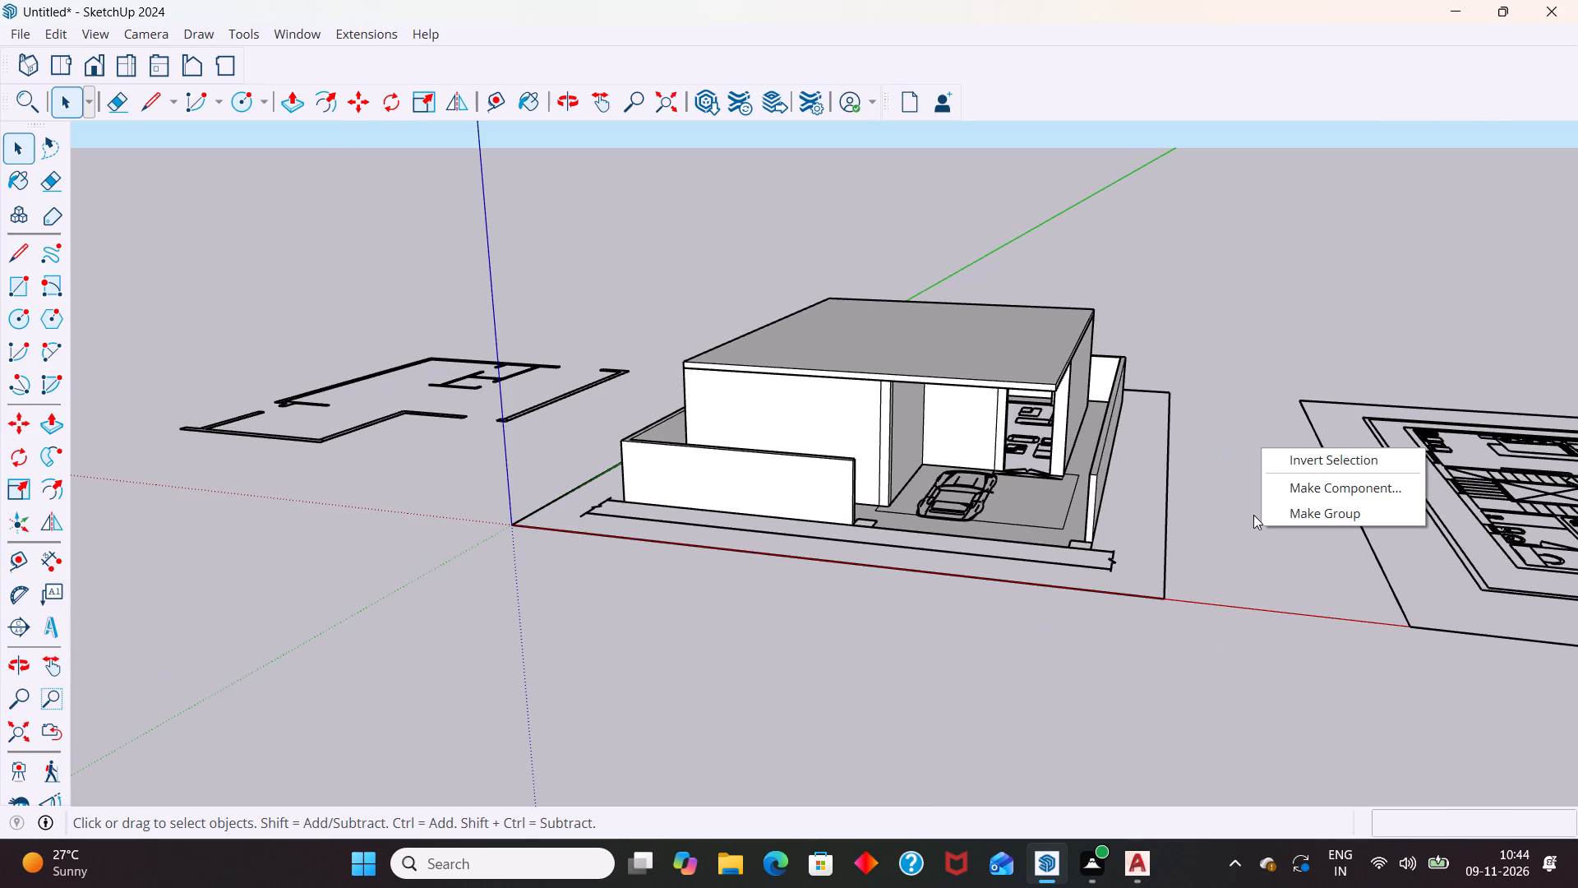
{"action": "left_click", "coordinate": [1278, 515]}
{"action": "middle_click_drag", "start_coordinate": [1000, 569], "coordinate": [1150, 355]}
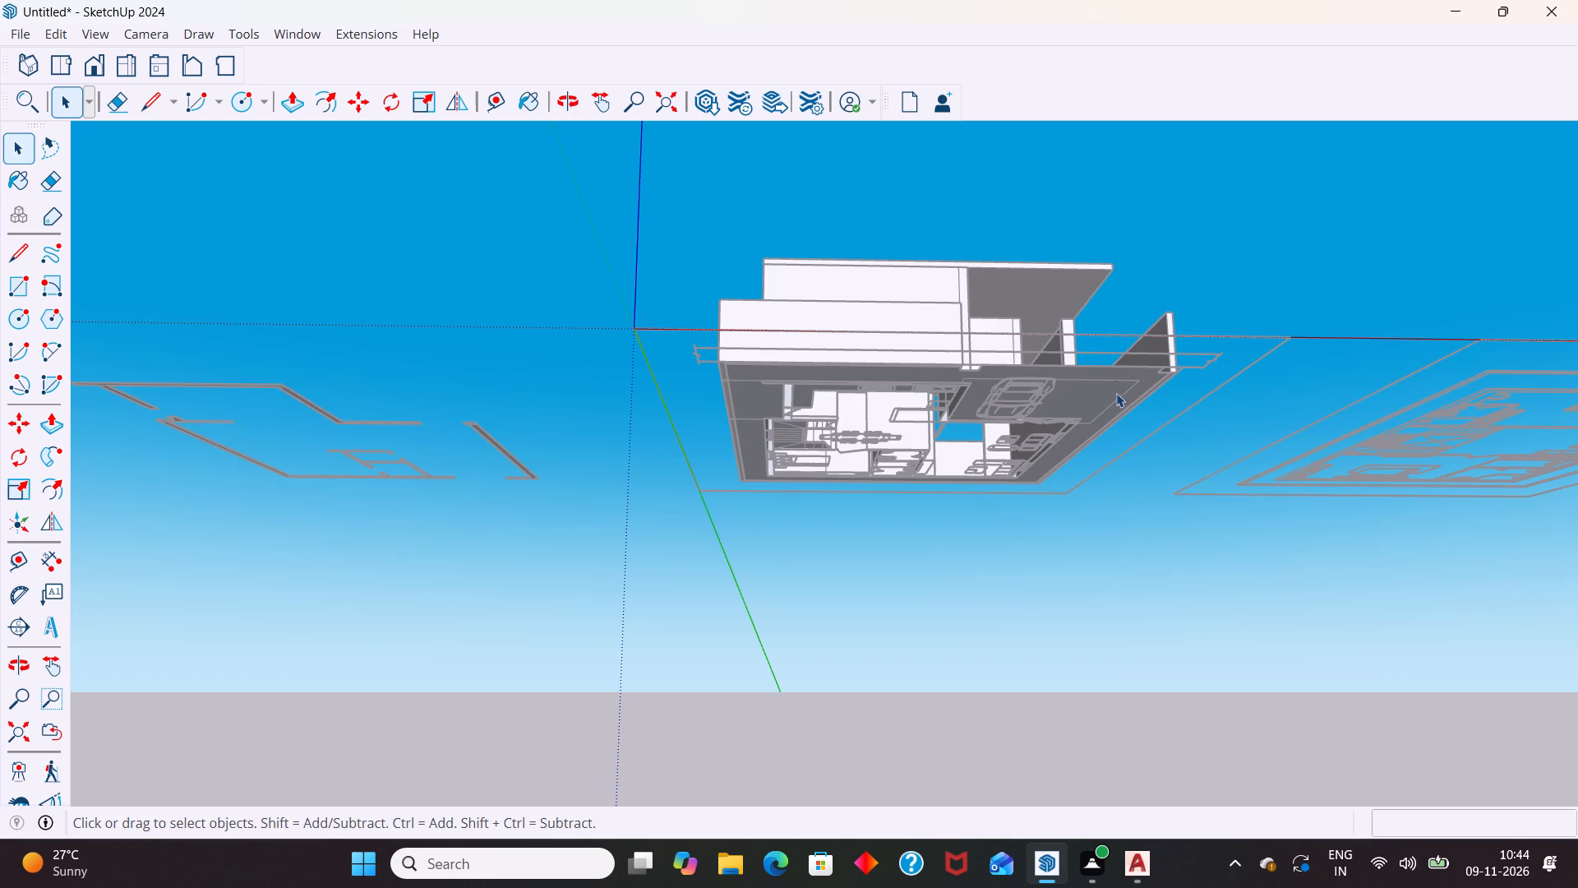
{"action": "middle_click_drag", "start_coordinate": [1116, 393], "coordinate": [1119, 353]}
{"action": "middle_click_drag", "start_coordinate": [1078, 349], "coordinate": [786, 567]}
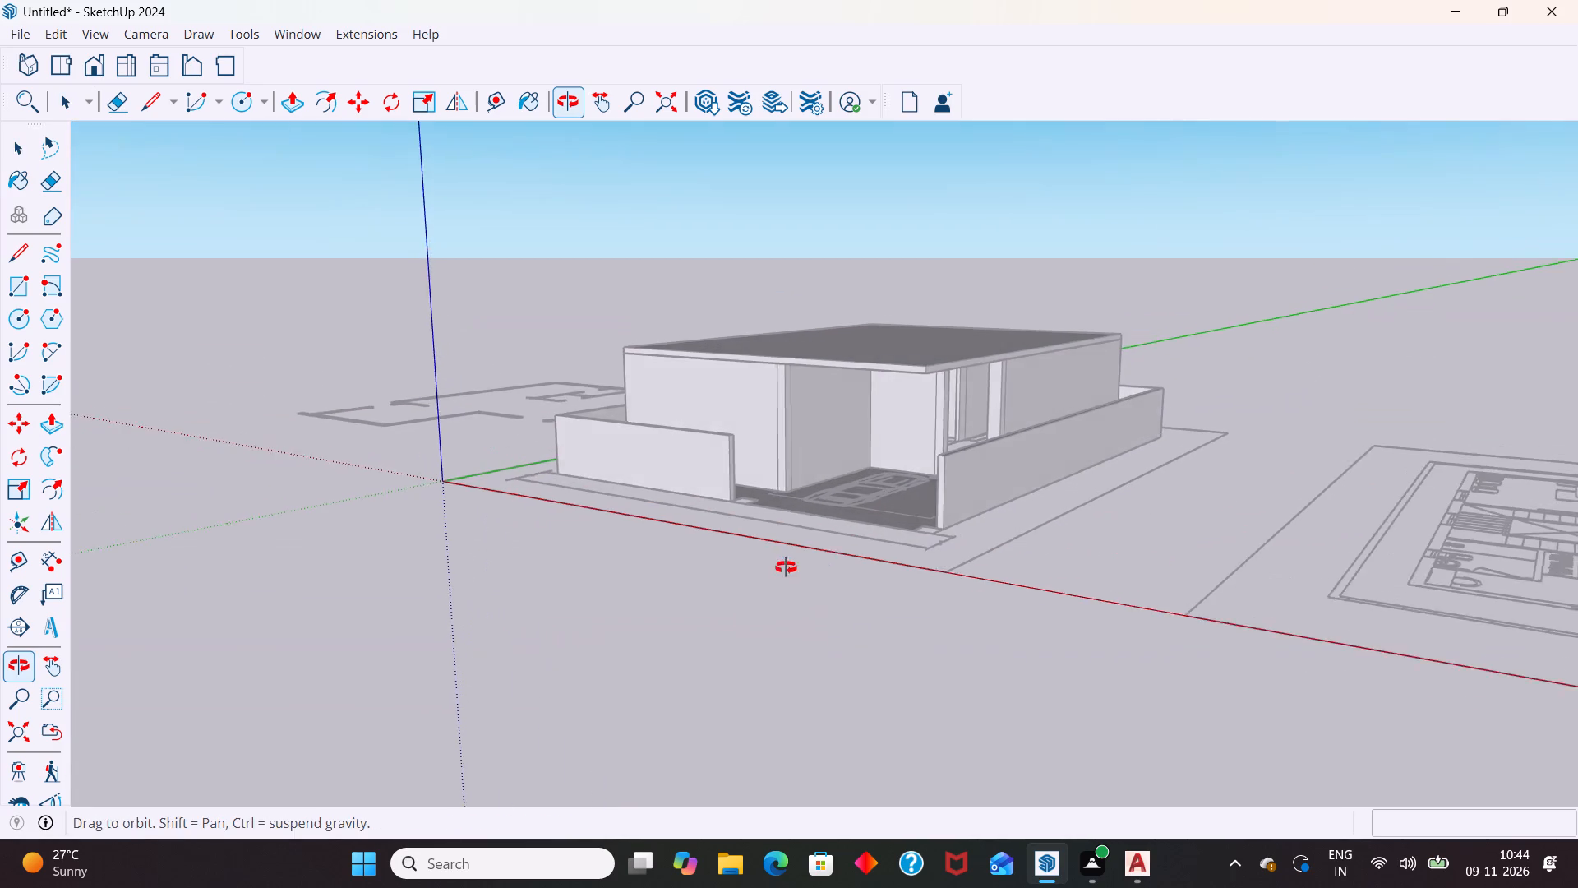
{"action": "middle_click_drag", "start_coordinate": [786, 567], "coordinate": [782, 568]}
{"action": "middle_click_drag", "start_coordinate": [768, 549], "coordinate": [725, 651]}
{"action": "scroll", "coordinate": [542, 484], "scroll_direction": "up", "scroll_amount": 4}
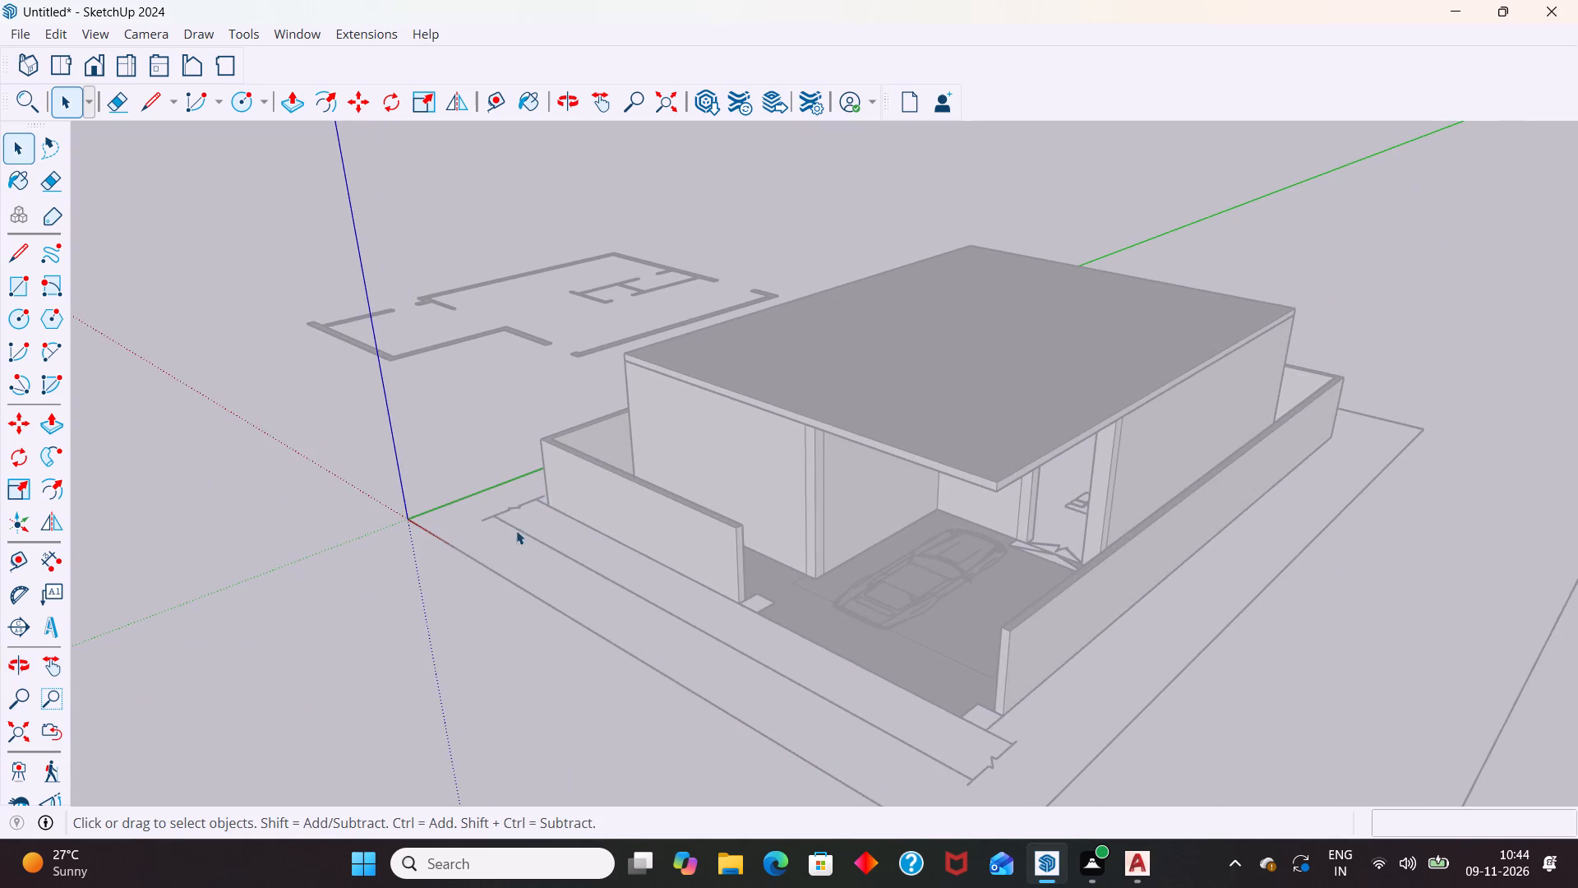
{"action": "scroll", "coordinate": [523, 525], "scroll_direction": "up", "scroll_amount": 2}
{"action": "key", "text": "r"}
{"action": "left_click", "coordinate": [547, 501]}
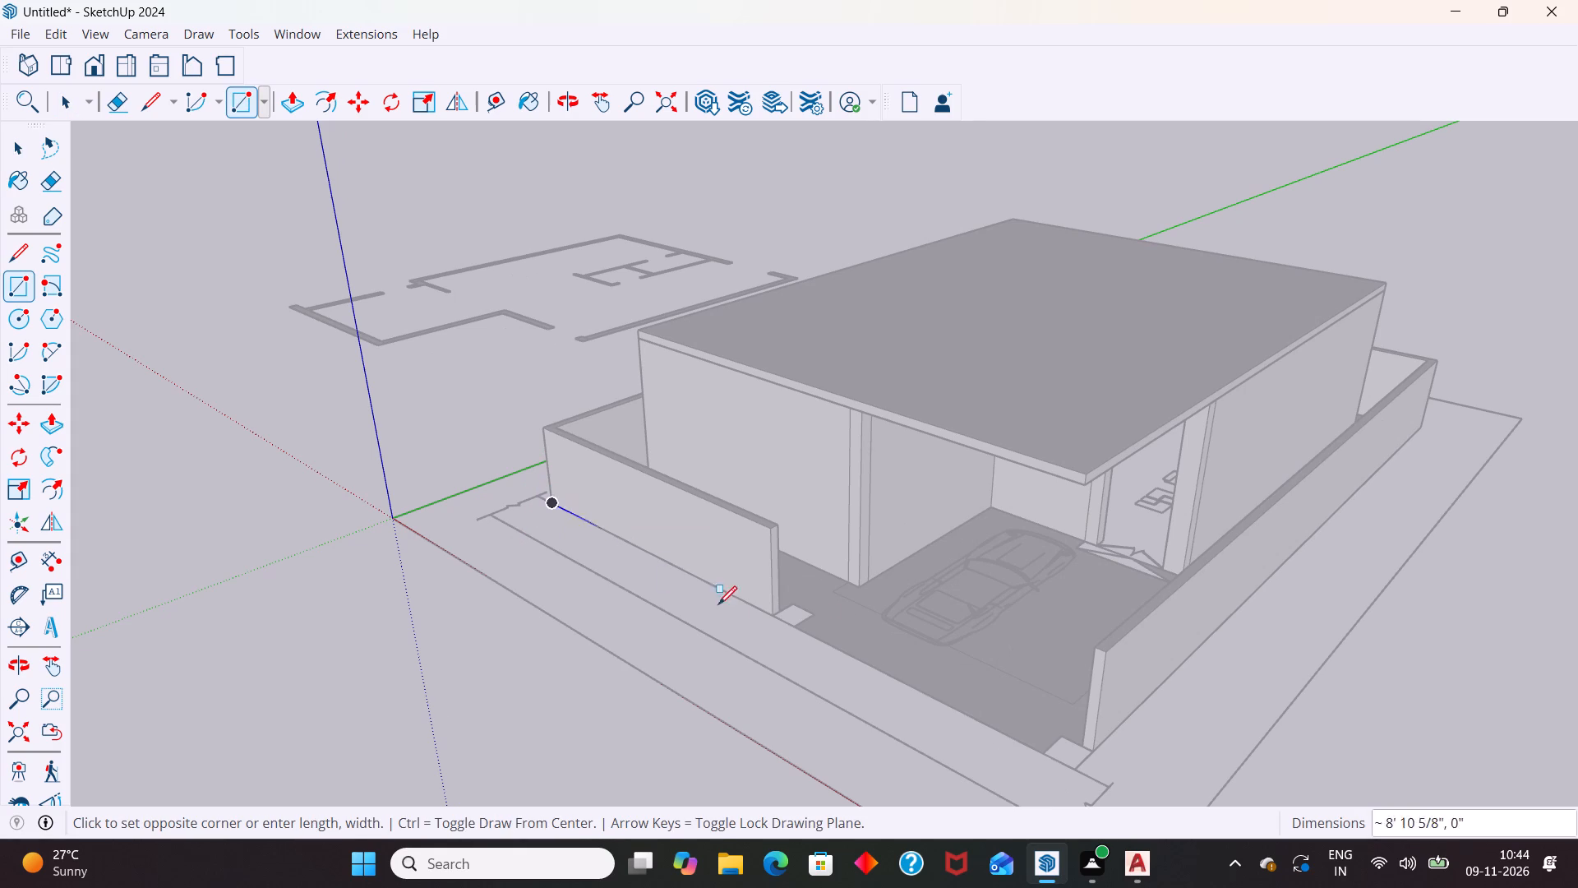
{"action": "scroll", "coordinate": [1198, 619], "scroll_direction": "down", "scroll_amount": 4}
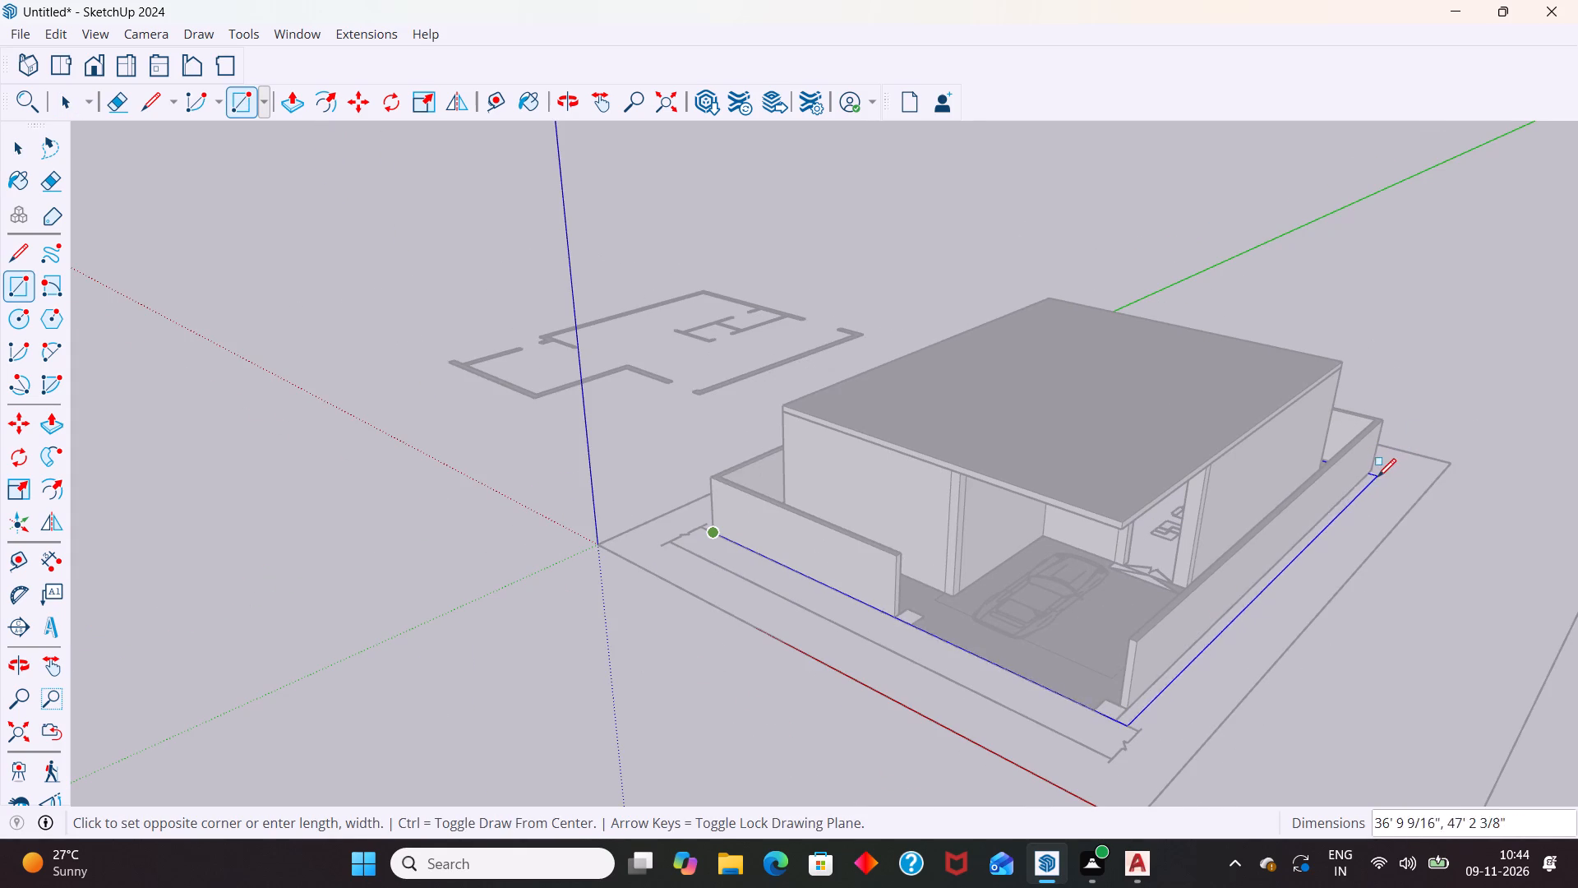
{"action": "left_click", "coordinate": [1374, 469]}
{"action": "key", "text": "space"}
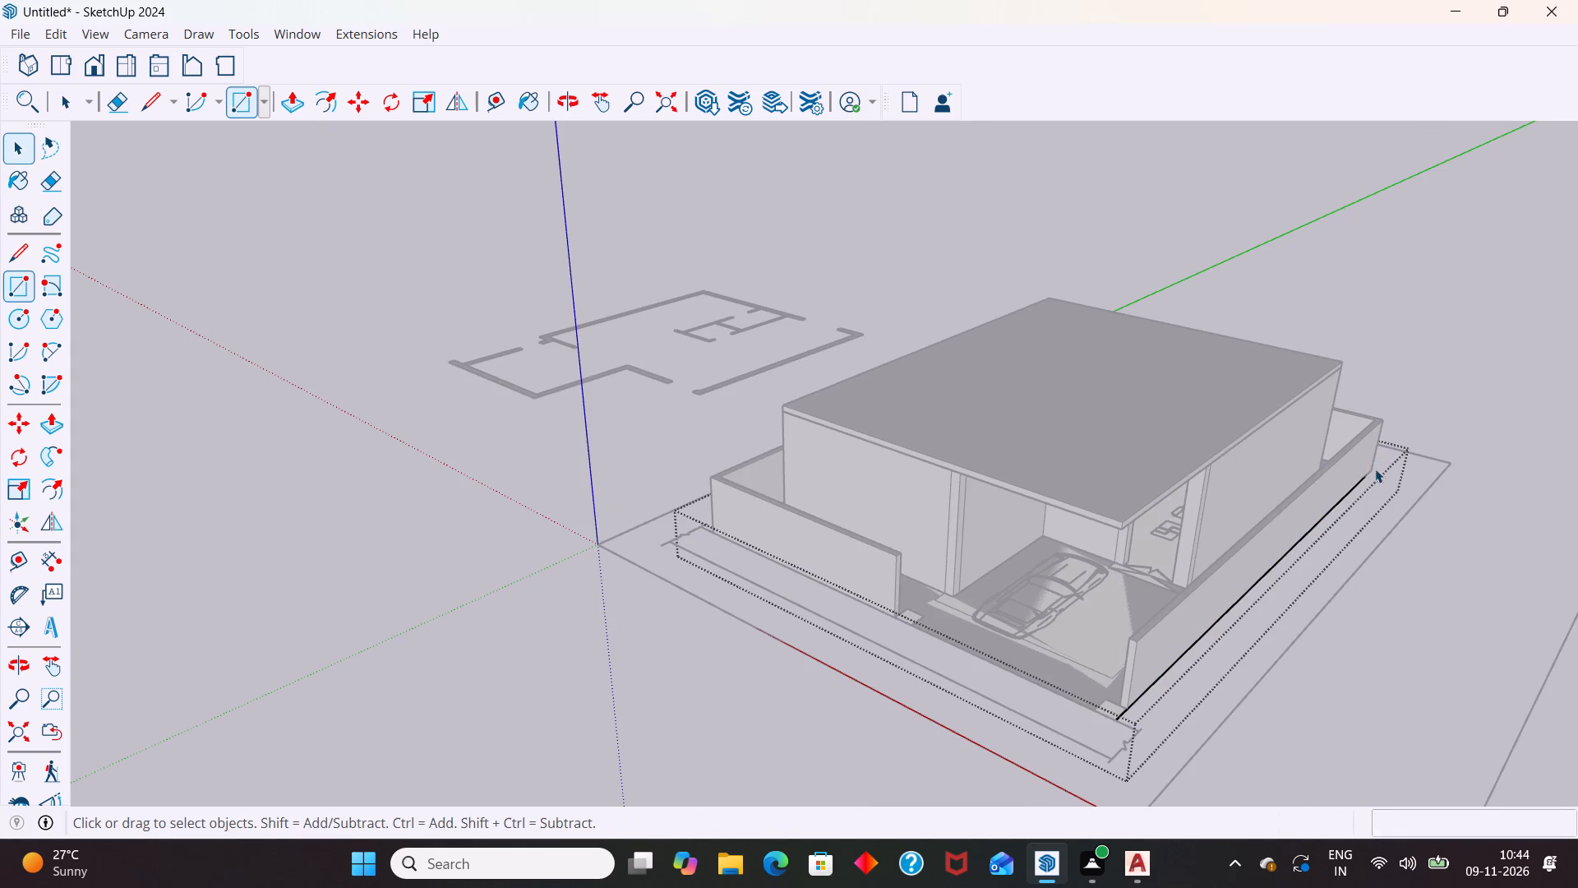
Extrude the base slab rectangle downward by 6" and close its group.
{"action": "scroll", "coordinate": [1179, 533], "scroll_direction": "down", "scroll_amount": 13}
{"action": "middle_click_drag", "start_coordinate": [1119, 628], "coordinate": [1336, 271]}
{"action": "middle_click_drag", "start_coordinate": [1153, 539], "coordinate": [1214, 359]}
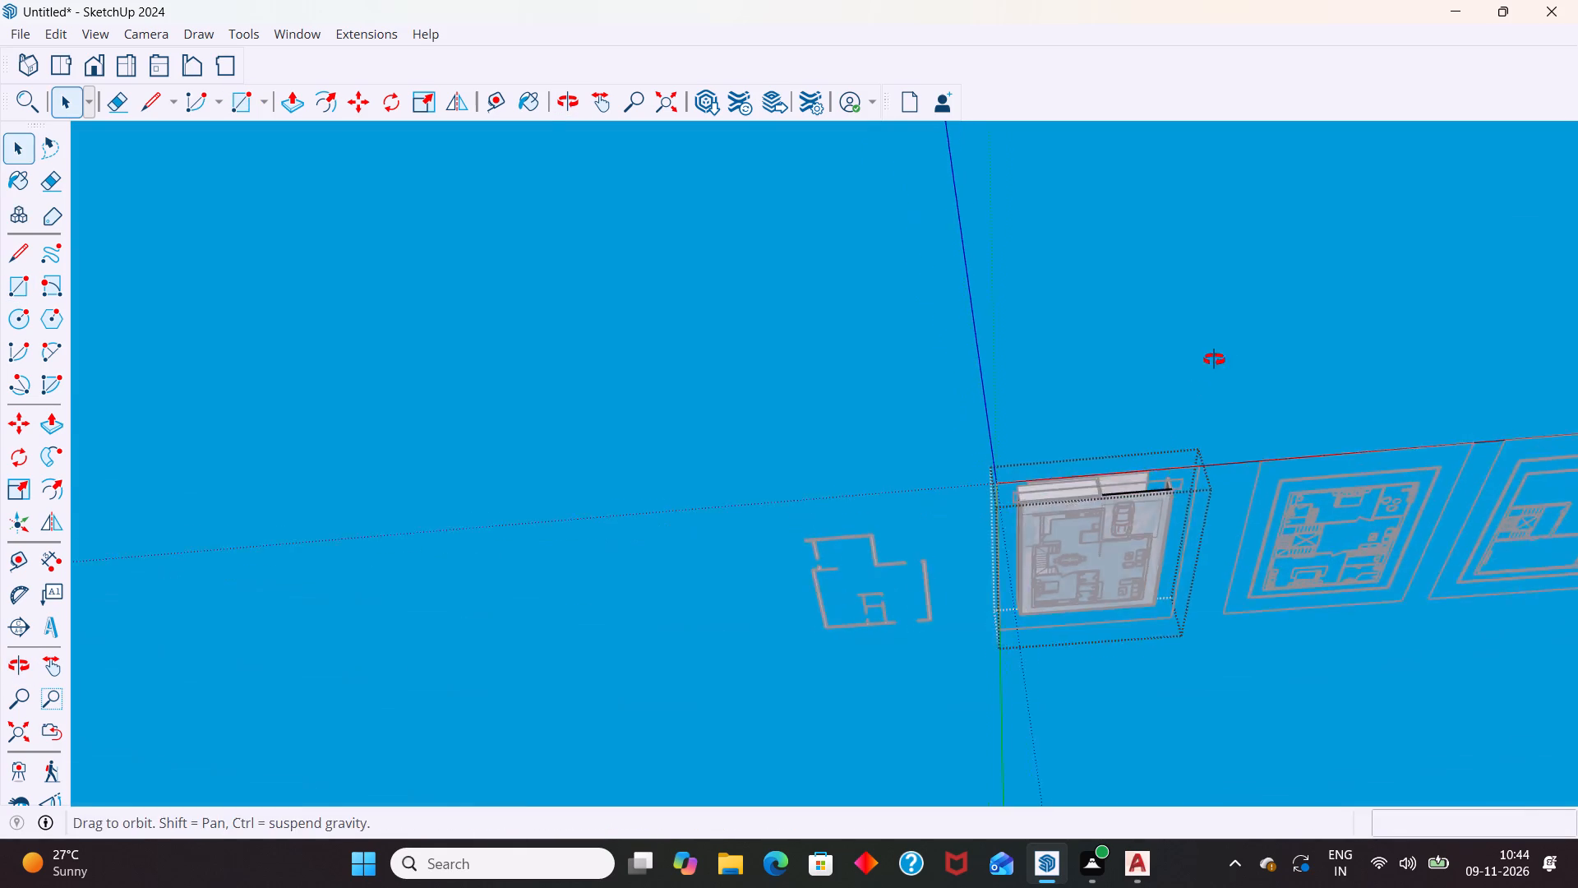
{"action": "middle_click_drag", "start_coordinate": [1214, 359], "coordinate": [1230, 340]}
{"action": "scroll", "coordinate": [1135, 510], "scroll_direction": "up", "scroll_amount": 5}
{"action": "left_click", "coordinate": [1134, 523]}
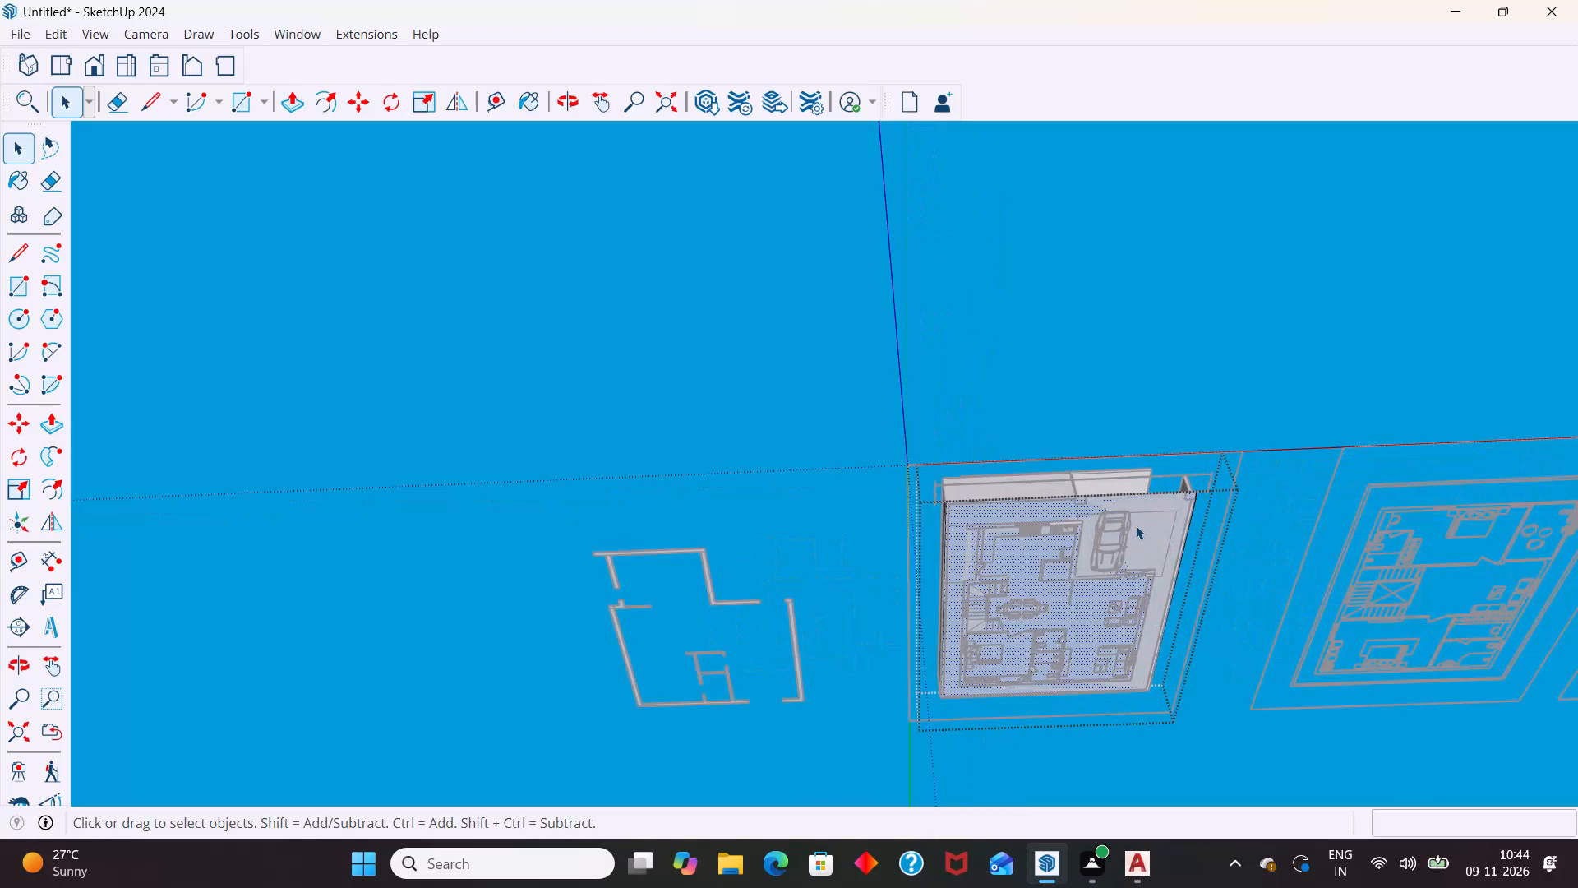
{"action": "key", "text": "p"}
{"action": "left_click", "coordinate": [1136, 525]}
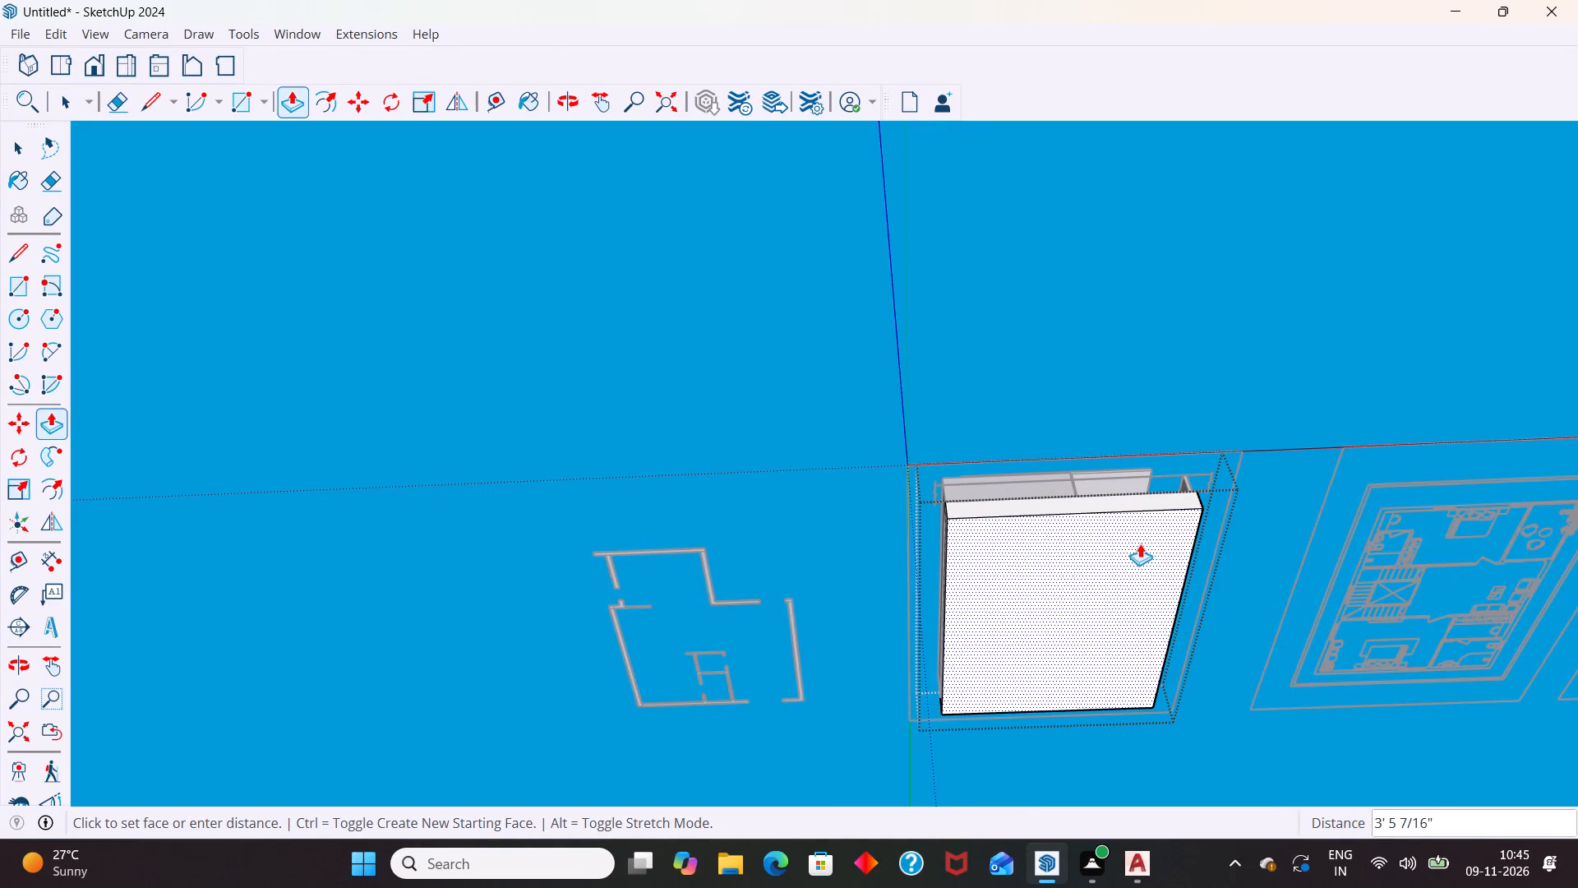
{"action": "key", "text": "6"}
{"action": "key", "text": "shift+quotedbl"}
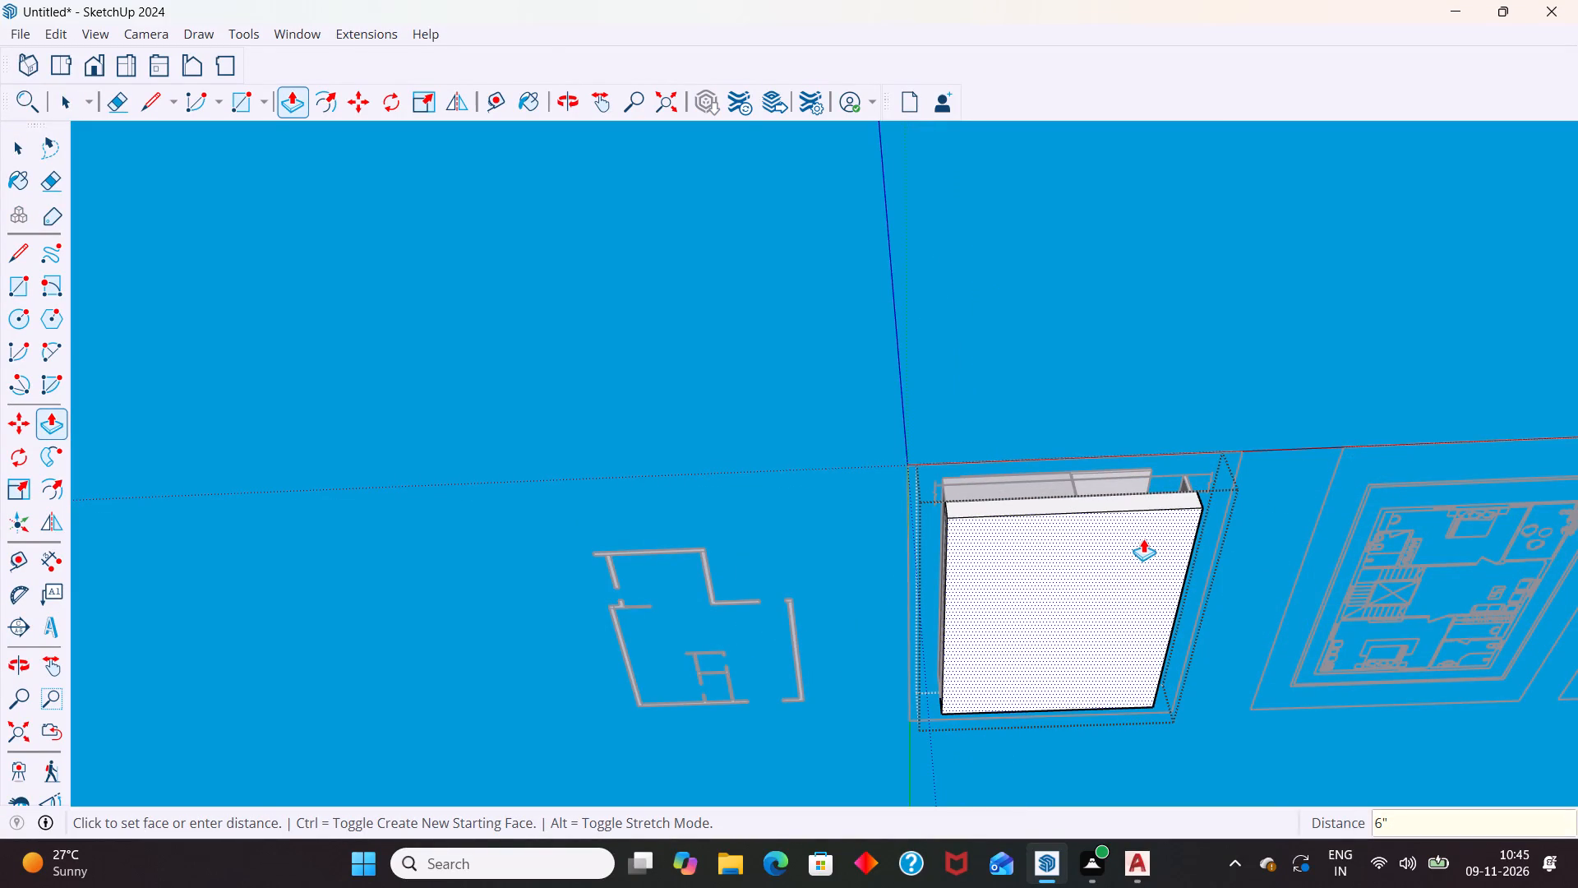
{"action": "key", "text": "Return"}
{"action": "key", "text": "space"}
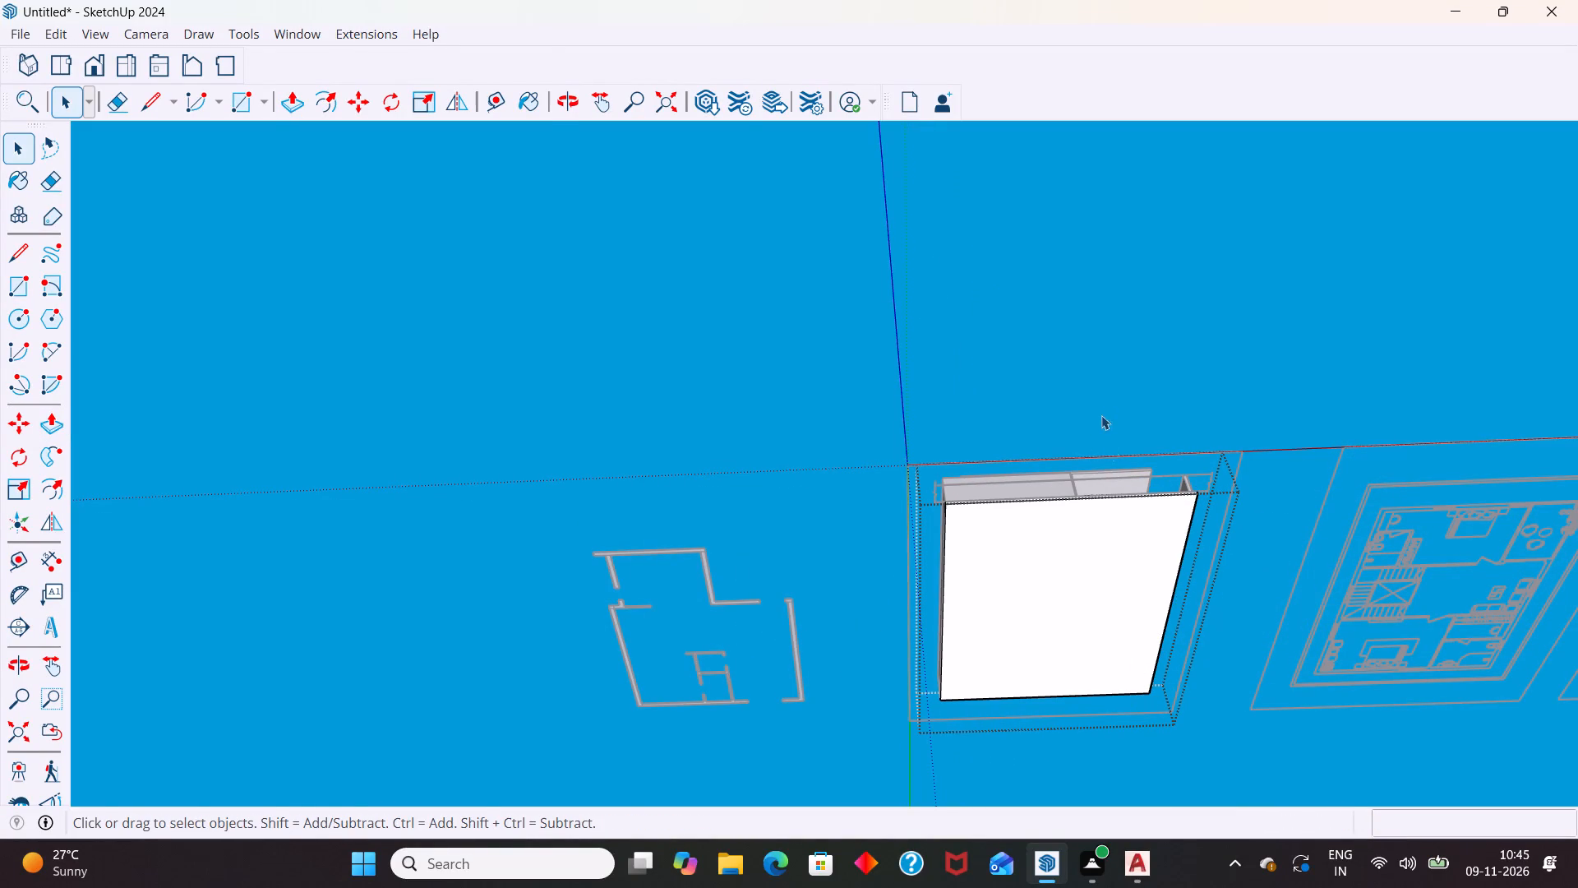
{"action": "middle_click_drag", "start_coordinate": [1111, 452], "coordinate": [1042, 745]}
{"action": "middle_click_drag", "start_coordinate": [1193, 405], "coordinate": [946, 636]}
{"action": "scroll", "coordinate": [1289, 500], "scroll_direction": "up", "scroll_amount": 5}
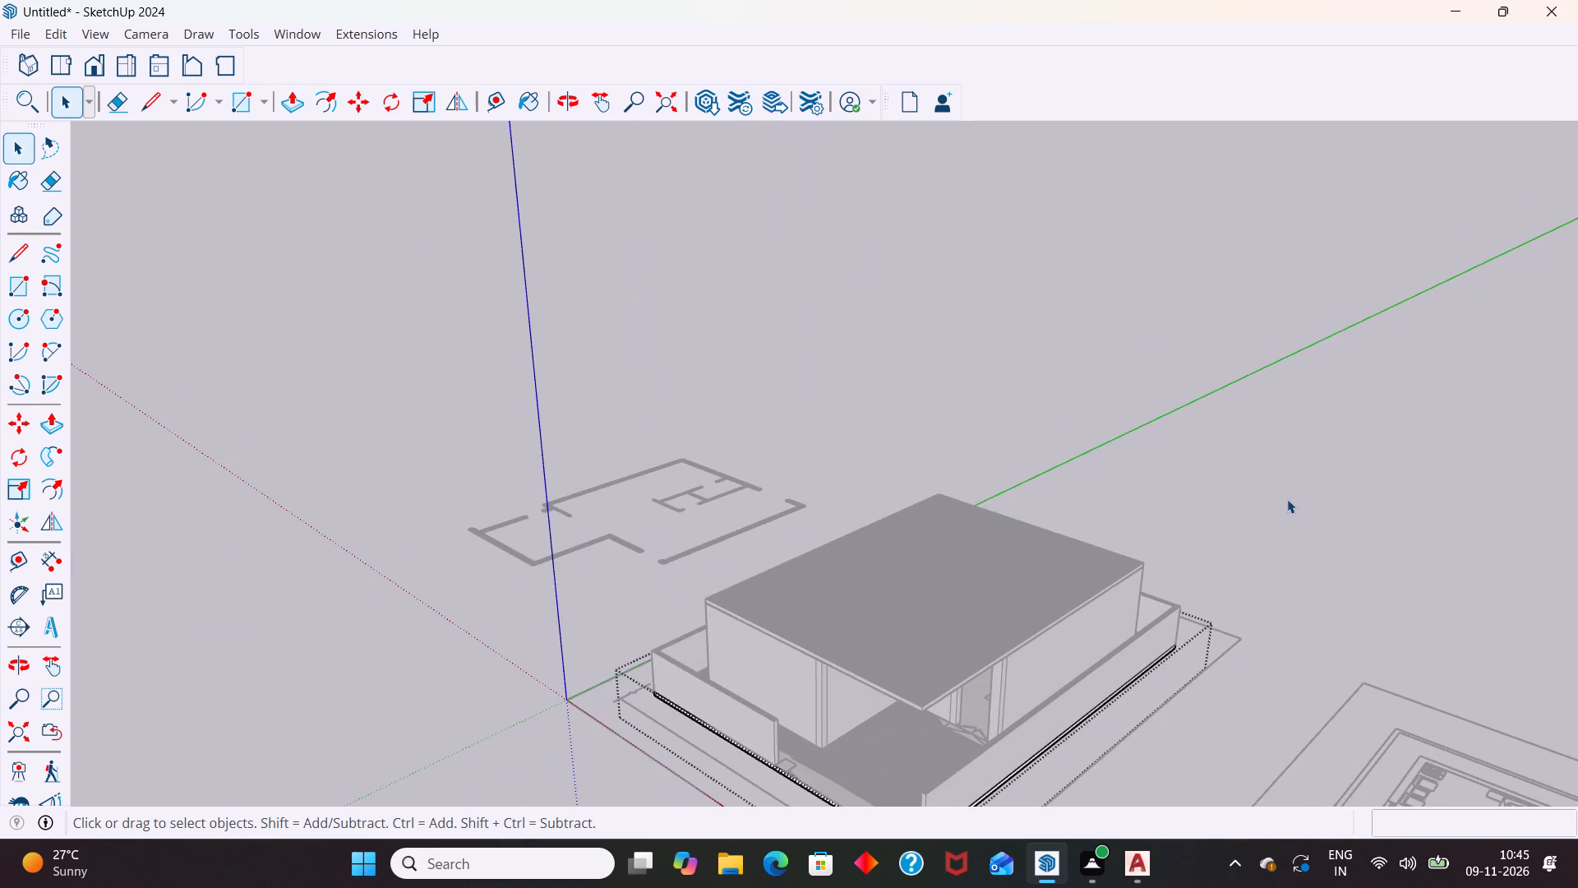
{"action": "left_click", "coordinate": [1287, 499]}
Examine the base slab, boundary wall and house from underneath, the rear, the side and the front.
{"action": "scroll", "coordinate": [1256, 511], "scroll_direction": "down", "scroll_amount": 6}
{"action": "middle_click_drag", "start_coordinate": [1165, 580], "coordinate": [1282, 552]}
{"action": "scroll", "coordinate": [1174, 615], "scroll_direction": "up", "scroll_amount": 8}
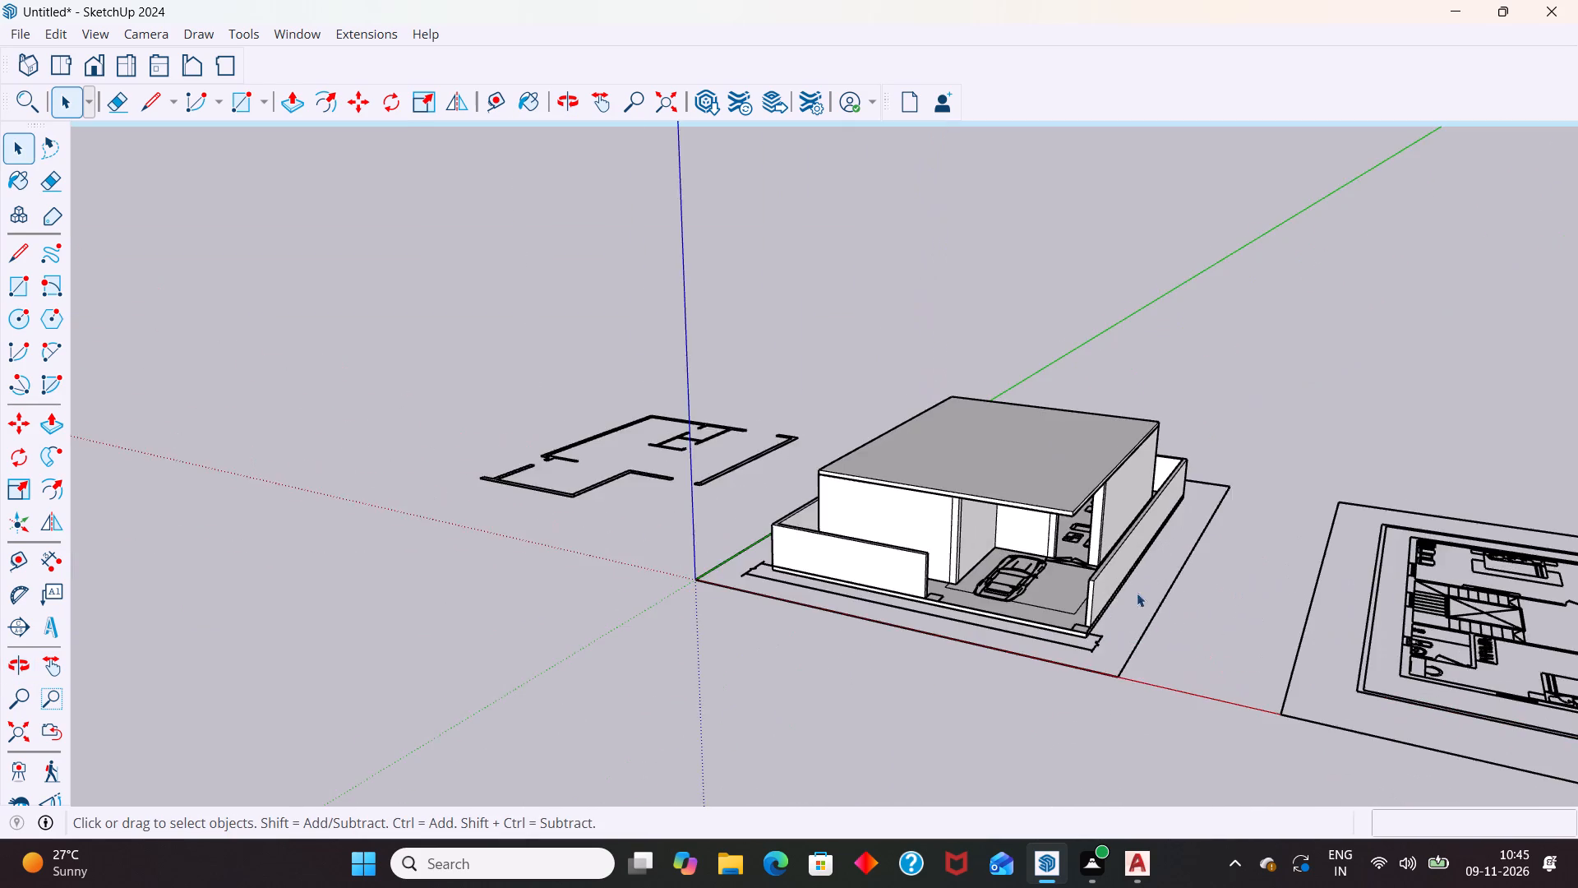
{"action": "scroll", "coordinate": [1137, 593], "scroll_direction": "up", "scroll_amount": 5}
{"action": "middle_click_drag", "start_coordinate": [1017, 614], "coordinate": [1180, 423]}
{"action": "middle_click_drag", "start_coordinate": [1155, 442], "coordinate": [1080, 574]}
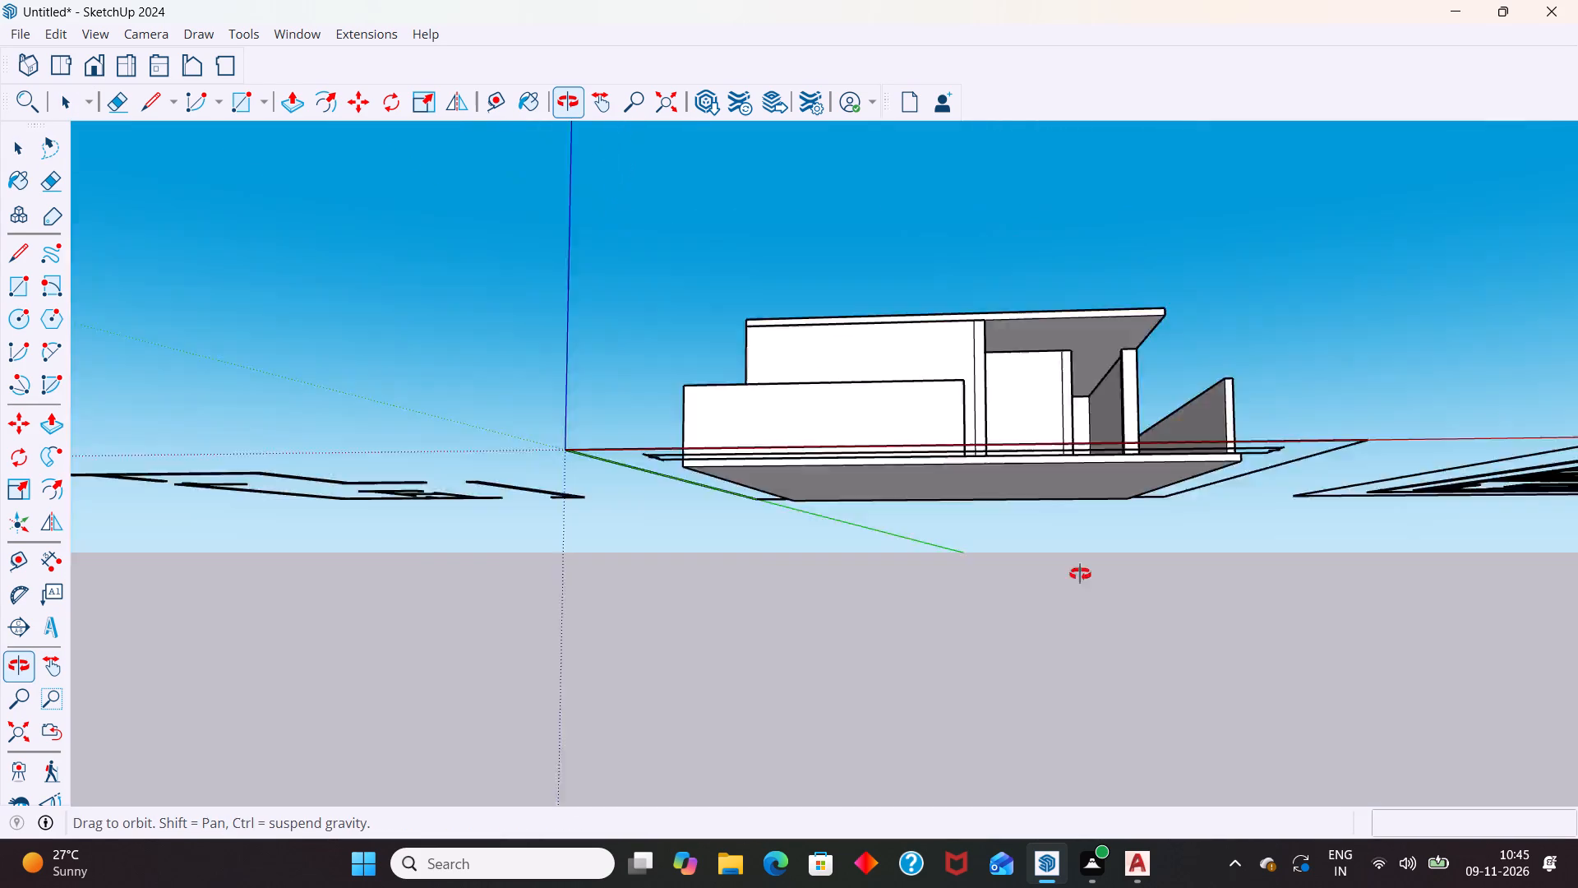
{"action": "middle_click_drag", "start_coordinate": [1080, 574], "coordinate": [956, 665]}
{"action": "middle_click_drag", "start_coordinate": [1179, 557], "coordinate": [837, 529]}
{"action": "scroll", "coordinate": [1501, 556], "scroll_direction": "up", "scroll_amount": 1}
{"action": "middle_click_drag", "start_coordinate": [1486, 558], "coordinate": [1044, 574]}
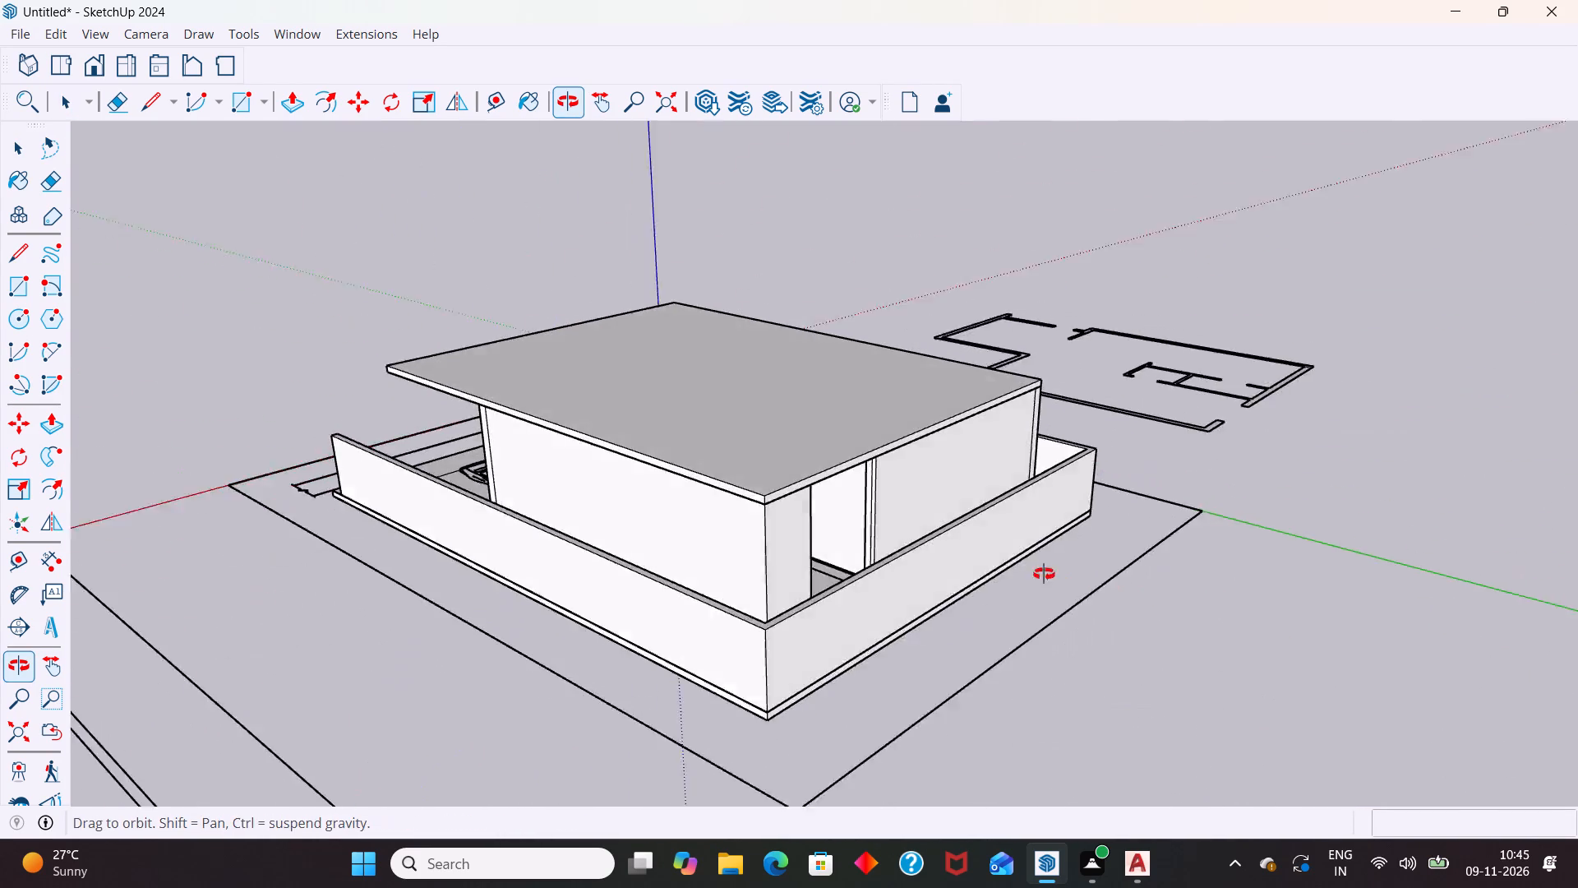
{"action": "middle_click_drag", "start_coordinate": [1044, 574], "coordinate": [1017, 516]}
{"action": "scroll", "coordinate": [1013, 516], "scroll_direction": "down", "scroll_amount": 6}
{"action": "middle_click_drag", "start_coordinate": [708, 608], "coordinate": [1202, 522]}
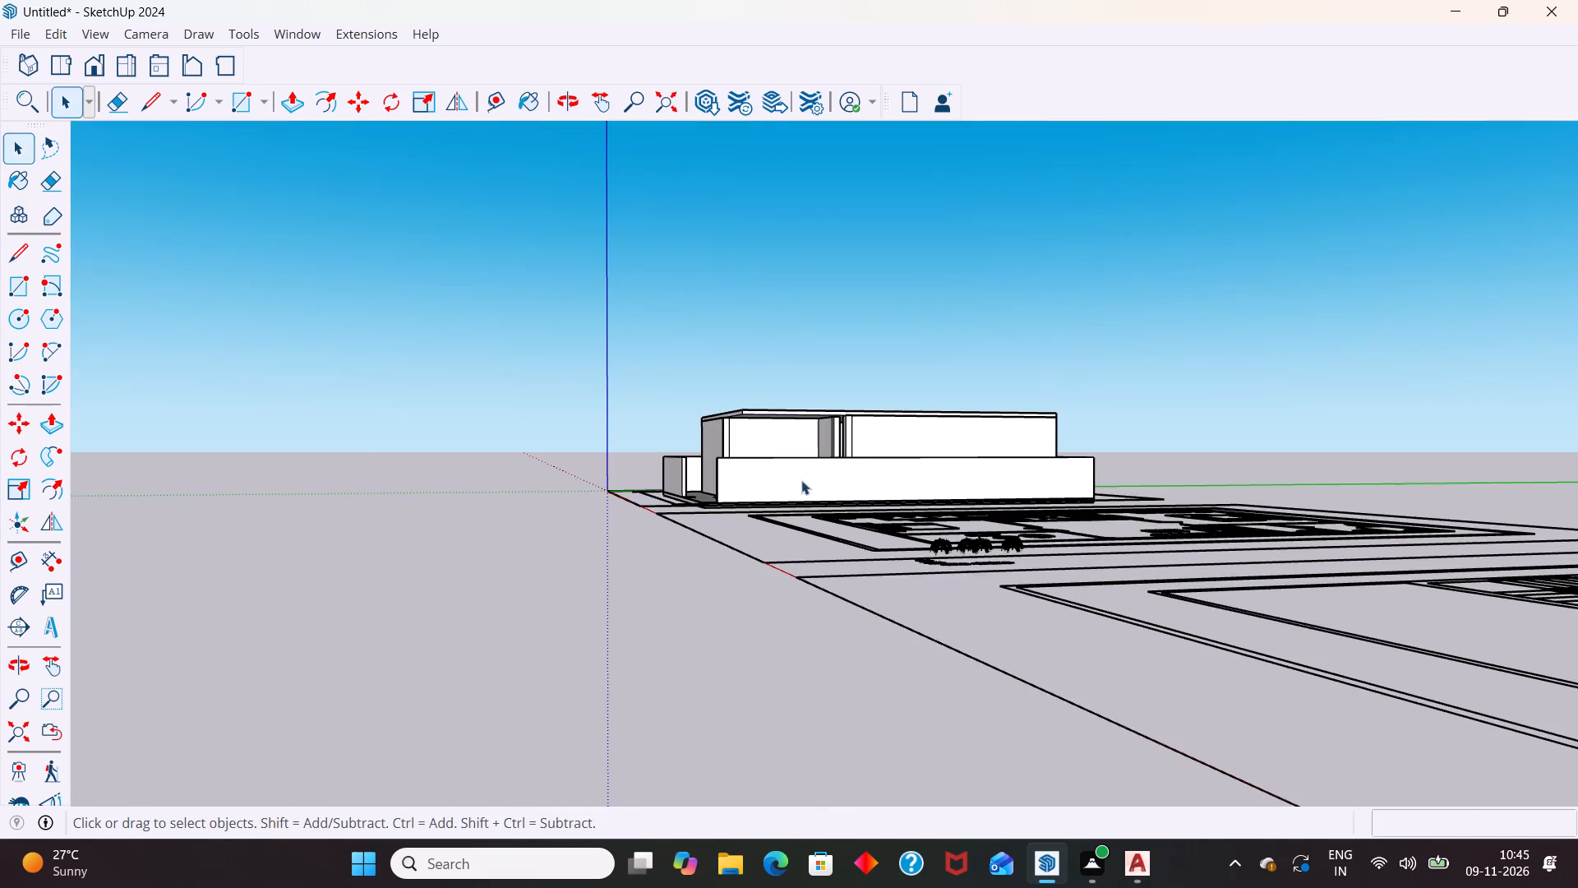
{"action": "middle_click_drag", "start_coordinate": [858, 525], "coordinate": [1206, 716]}
{"action": "scroll", "coordinate": [952, 638], "scroll_direction": "up", "scroll_amount": 2}
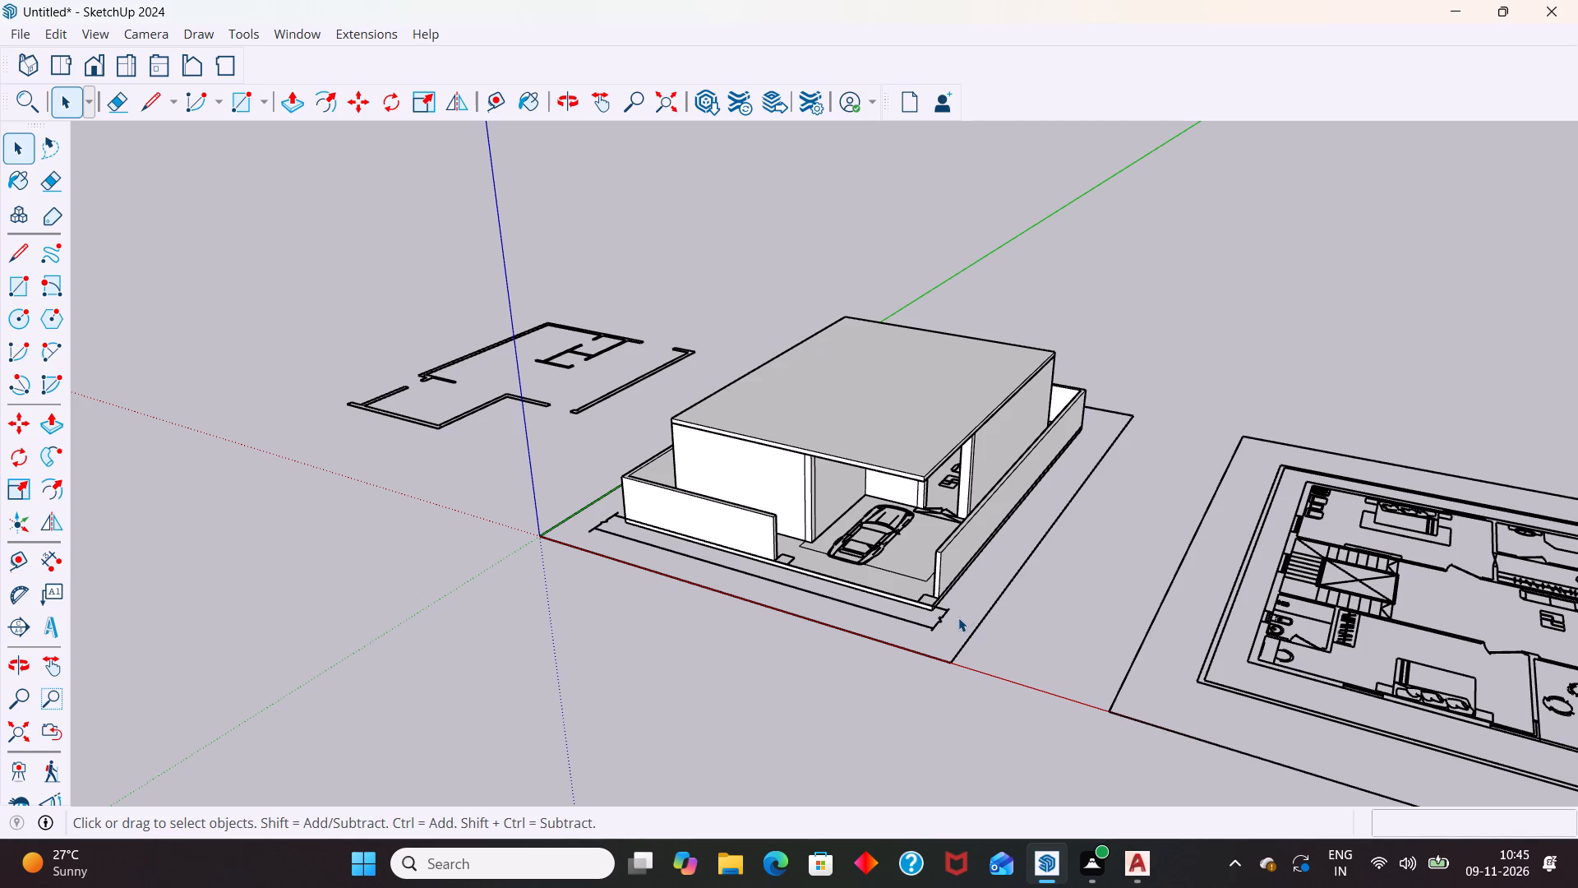
Inspect the base slab at the open front corner beside the car porch, selecting its top face inside its group.
{"action": "middle_click_drag", "start_coordinate": [968, 626], "coordinate": [1106, 602]}
{"action": "scroll", "coordinate": [1044, 552], "scroll_direction": "up", "scroll_amount": 3}
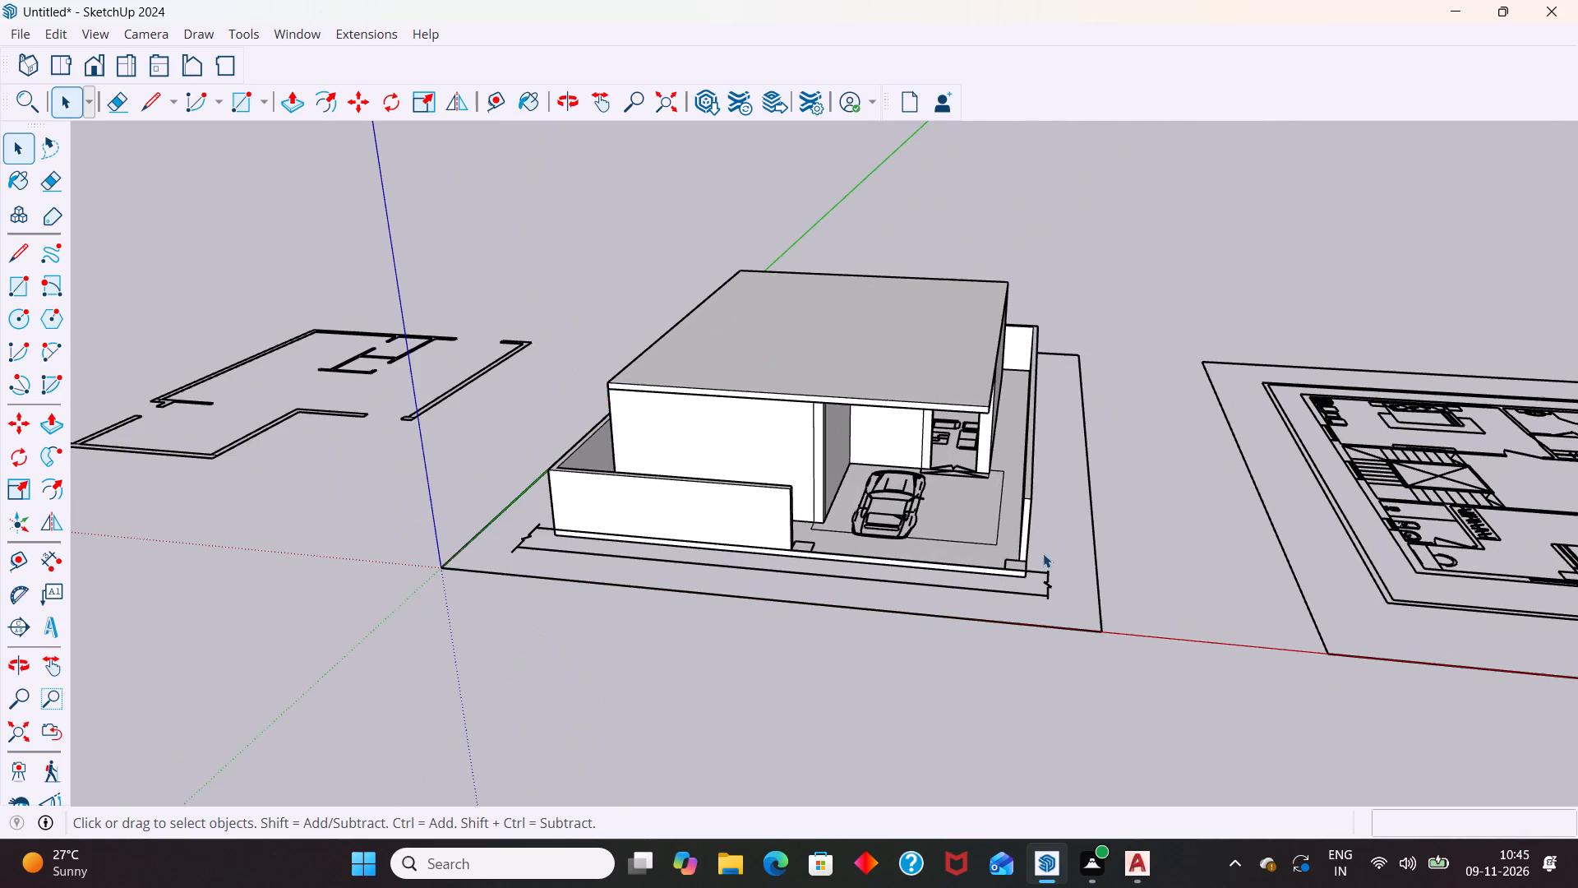
{"action": "scroll", "coordinate": [994, 575], "scroll_direction": "up", "scroll_amount": 9}
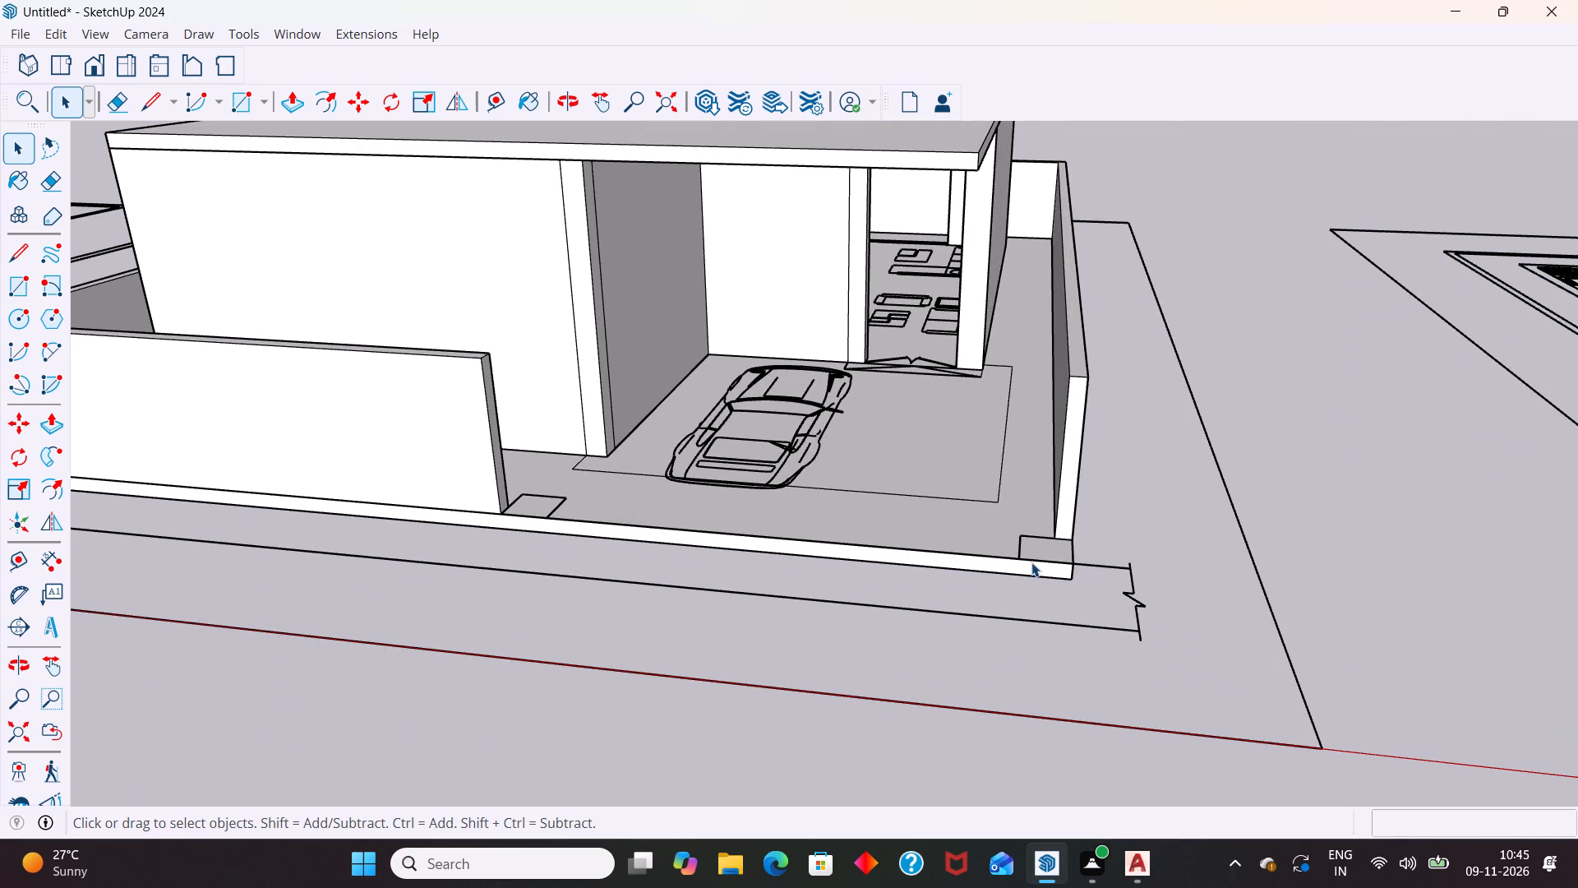
{"action": "scroll", "coordinate": [985, 492], "scroll_direction": "up", "scroll_amount": 4}
{"action": "scroll", "coordinate": [1102, 570], "scroll_direction": "up", "scroll_amount": 2}
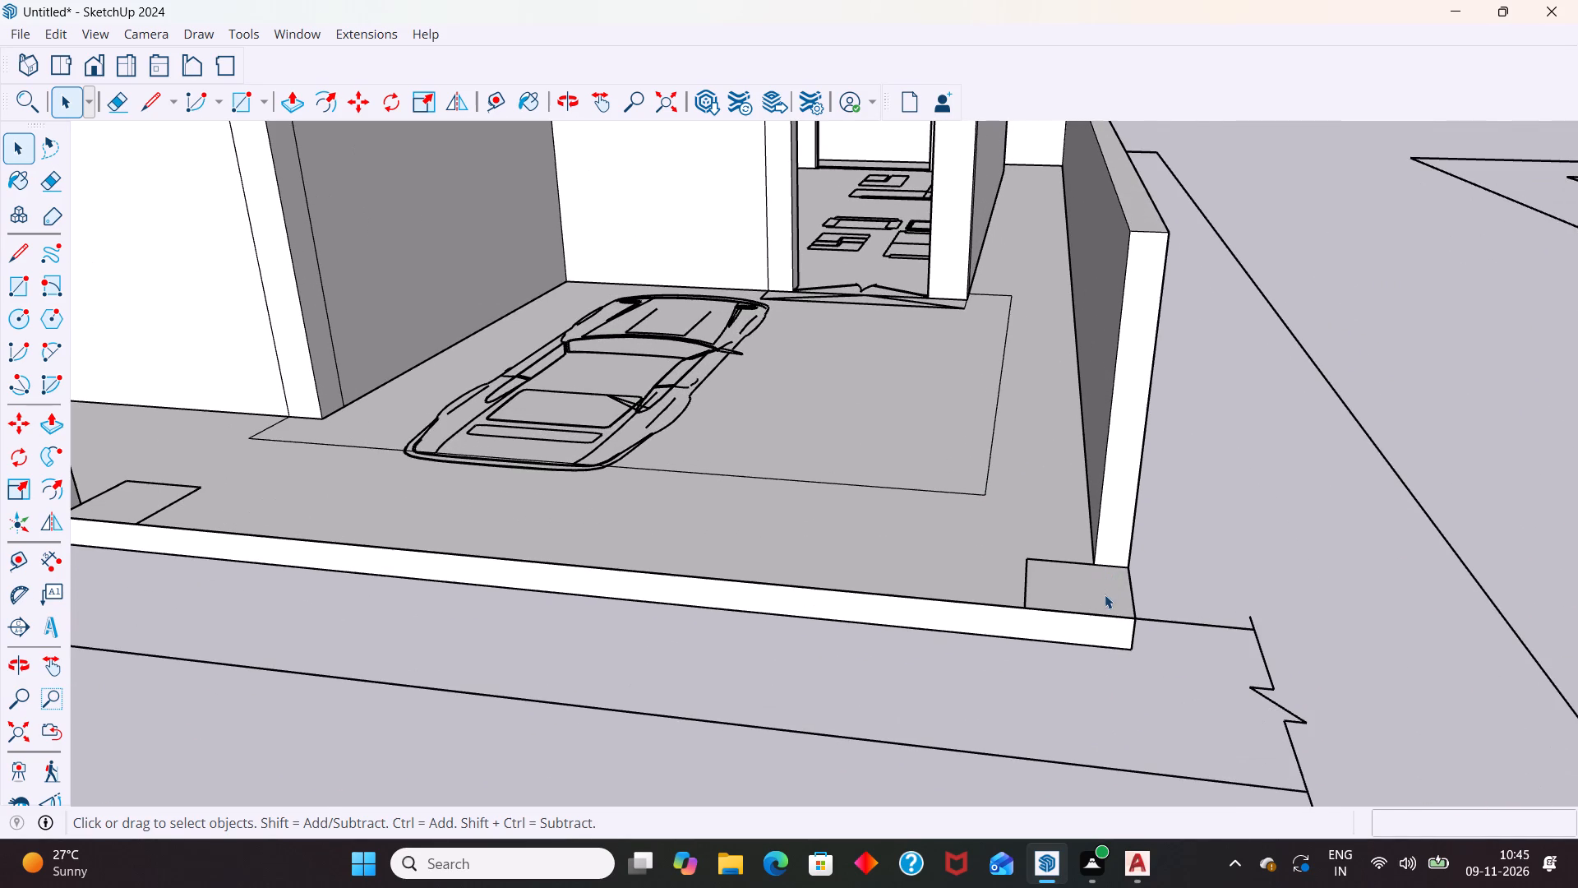
{"action": "left_click", "coordinate": [1087, 595]}
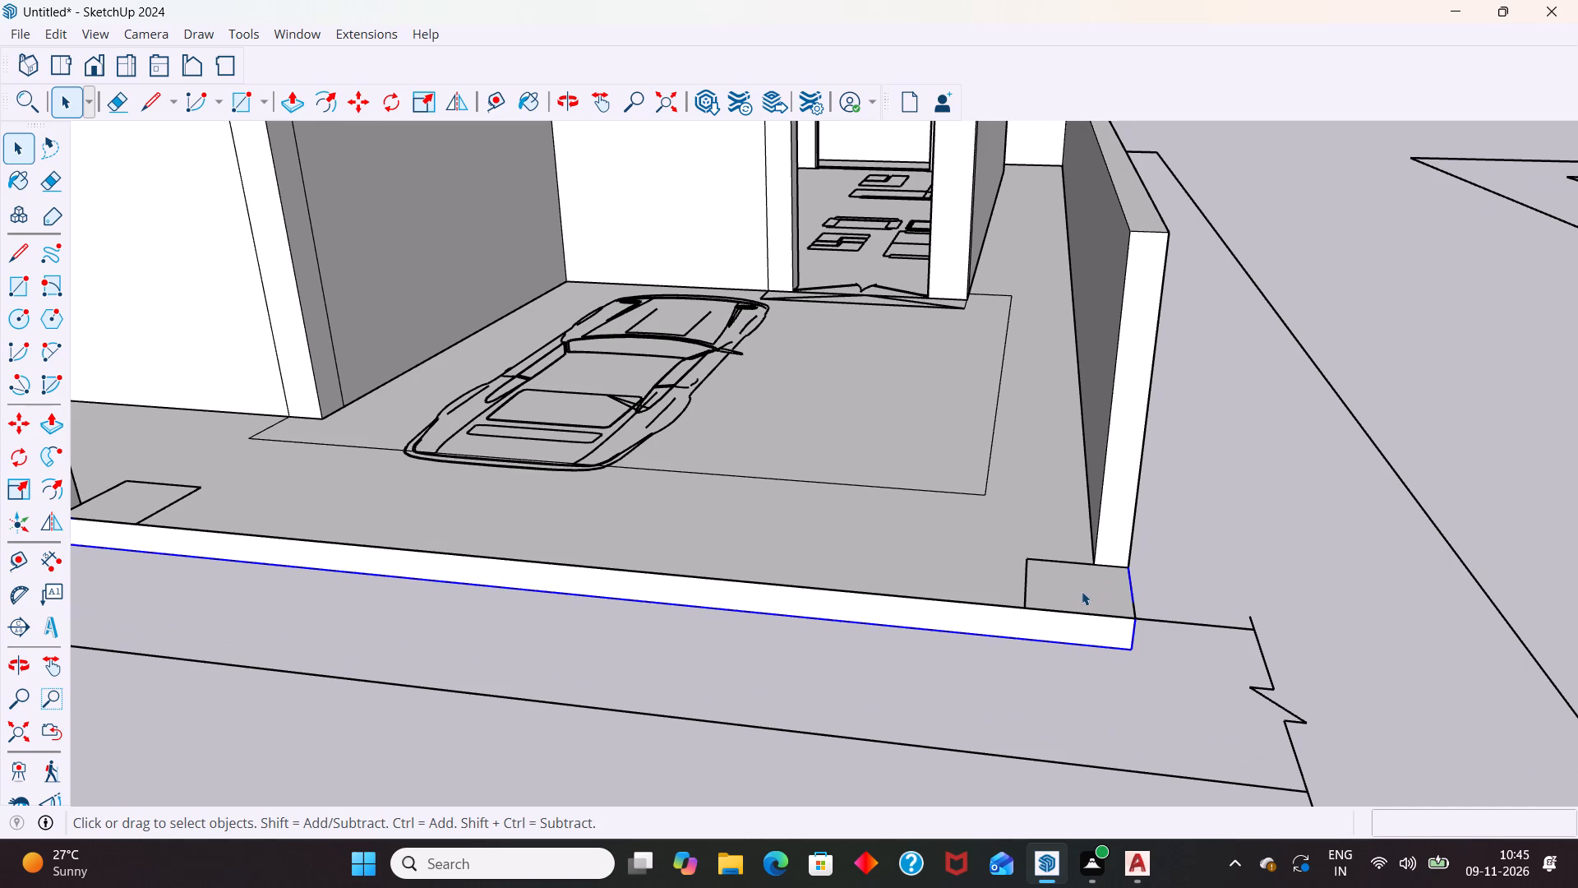
{"action": "double_click", "coordinate": [1082, 591]}
{"action": "left_click", "coordinate": [1080, 588]}
{"action": "scroll", "coordinate": [1200, 543], "scroll_direction": "down", "scroll_amount": 5}
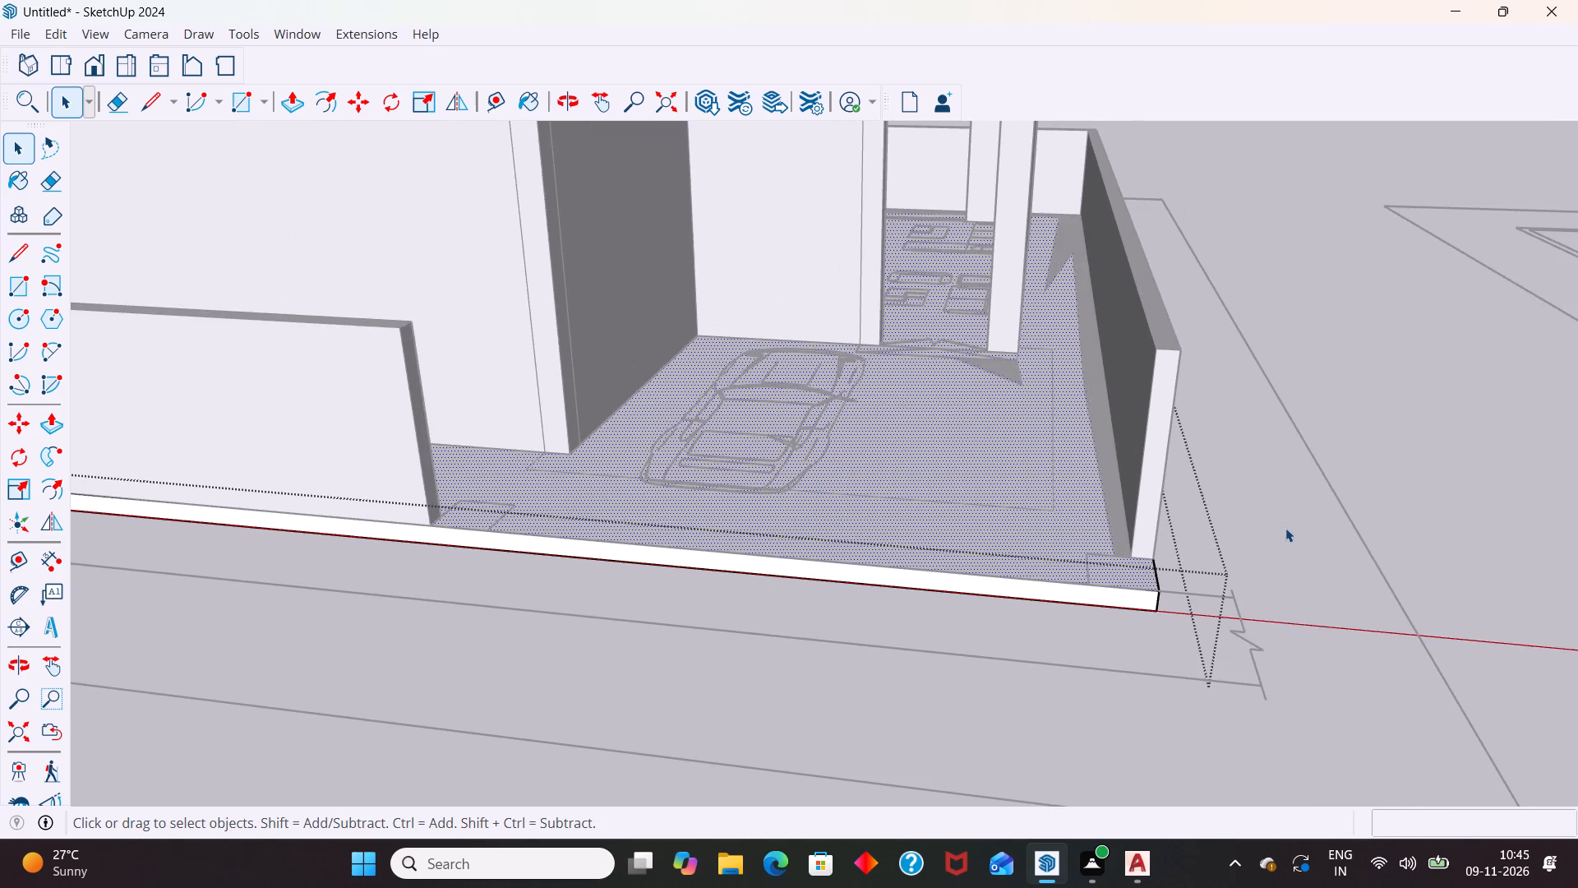
{"action": "left_click", "coordinate": [1289, 525]}
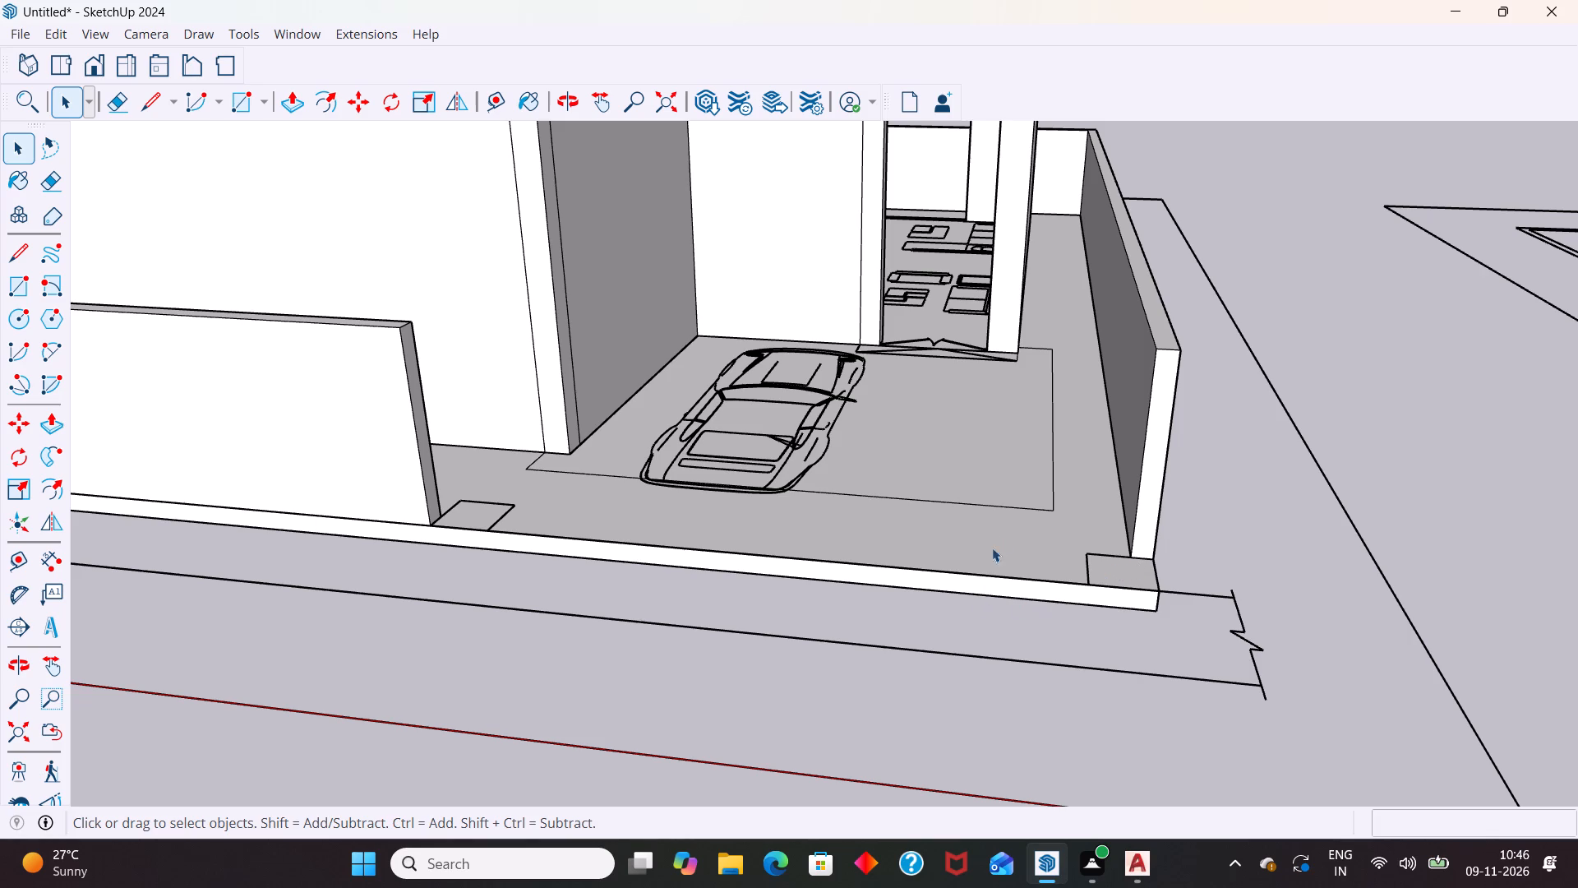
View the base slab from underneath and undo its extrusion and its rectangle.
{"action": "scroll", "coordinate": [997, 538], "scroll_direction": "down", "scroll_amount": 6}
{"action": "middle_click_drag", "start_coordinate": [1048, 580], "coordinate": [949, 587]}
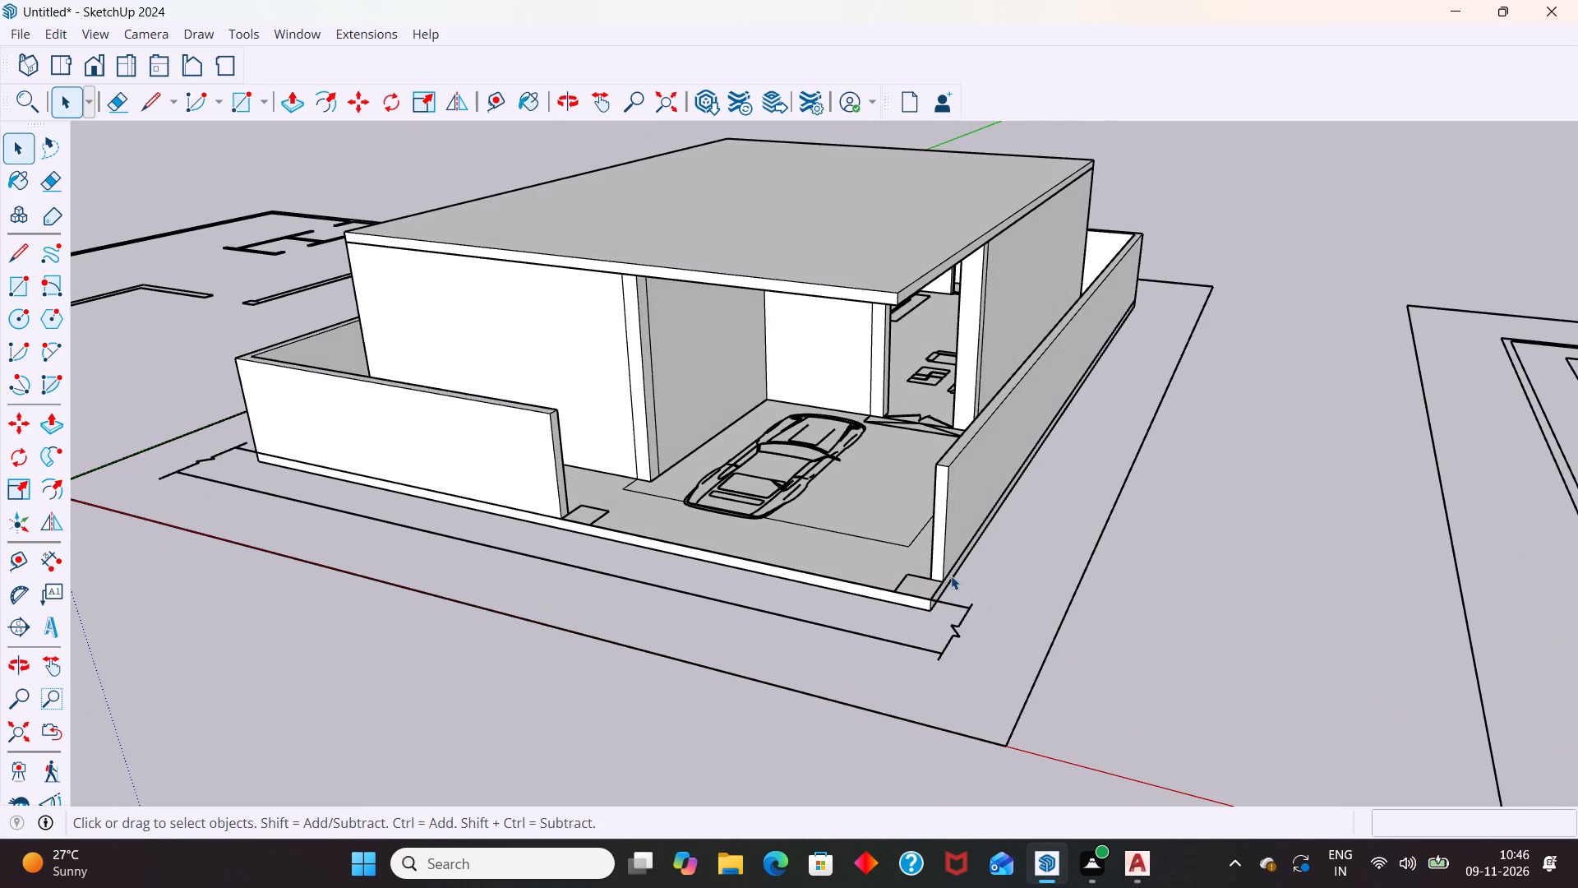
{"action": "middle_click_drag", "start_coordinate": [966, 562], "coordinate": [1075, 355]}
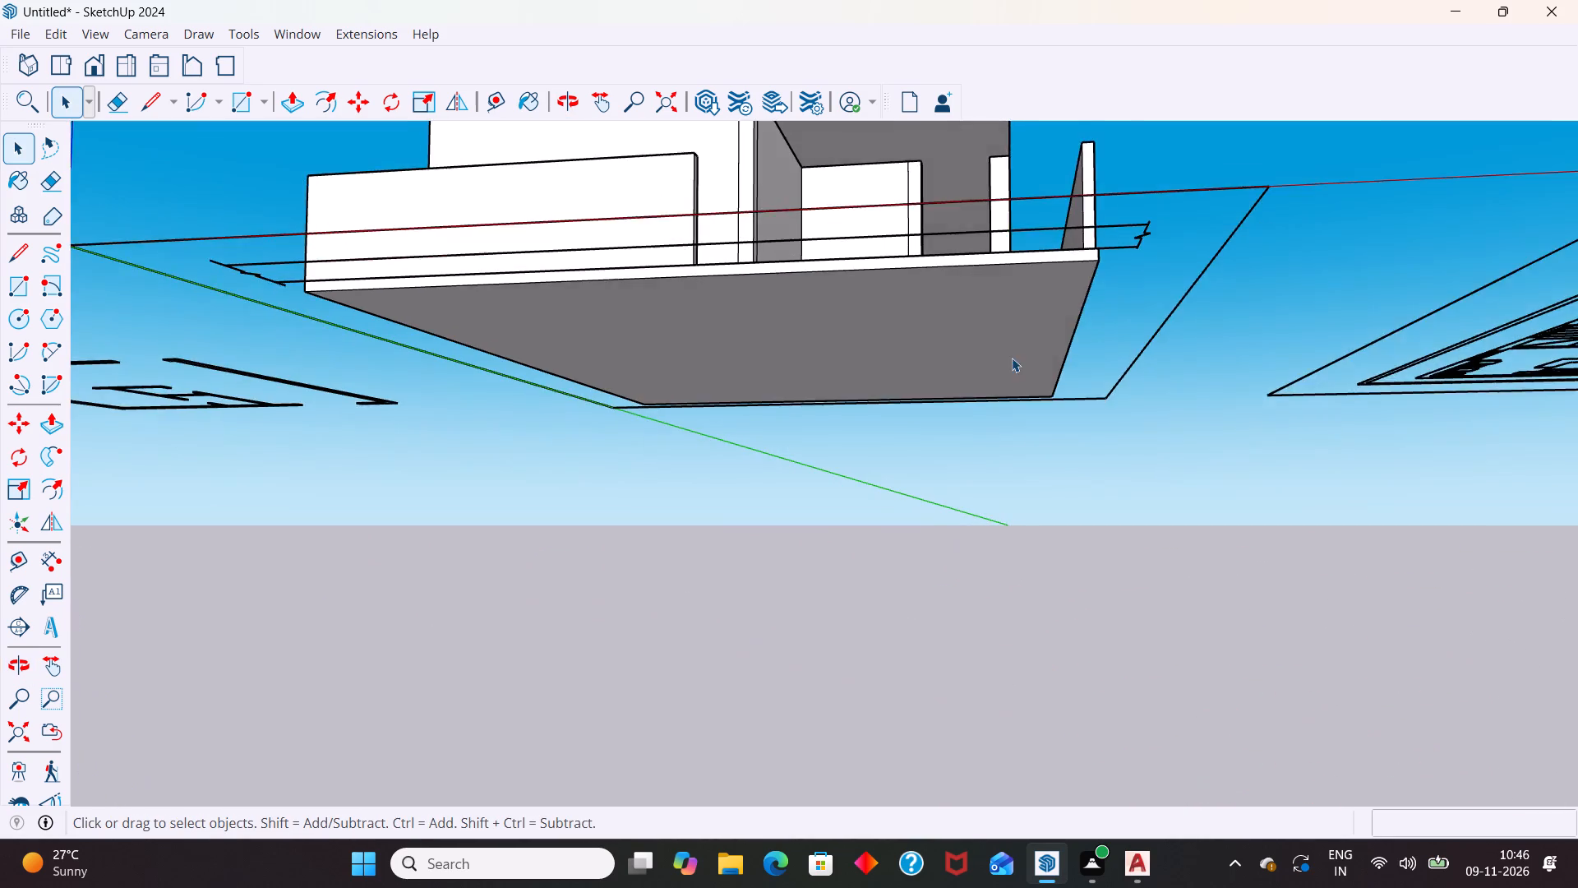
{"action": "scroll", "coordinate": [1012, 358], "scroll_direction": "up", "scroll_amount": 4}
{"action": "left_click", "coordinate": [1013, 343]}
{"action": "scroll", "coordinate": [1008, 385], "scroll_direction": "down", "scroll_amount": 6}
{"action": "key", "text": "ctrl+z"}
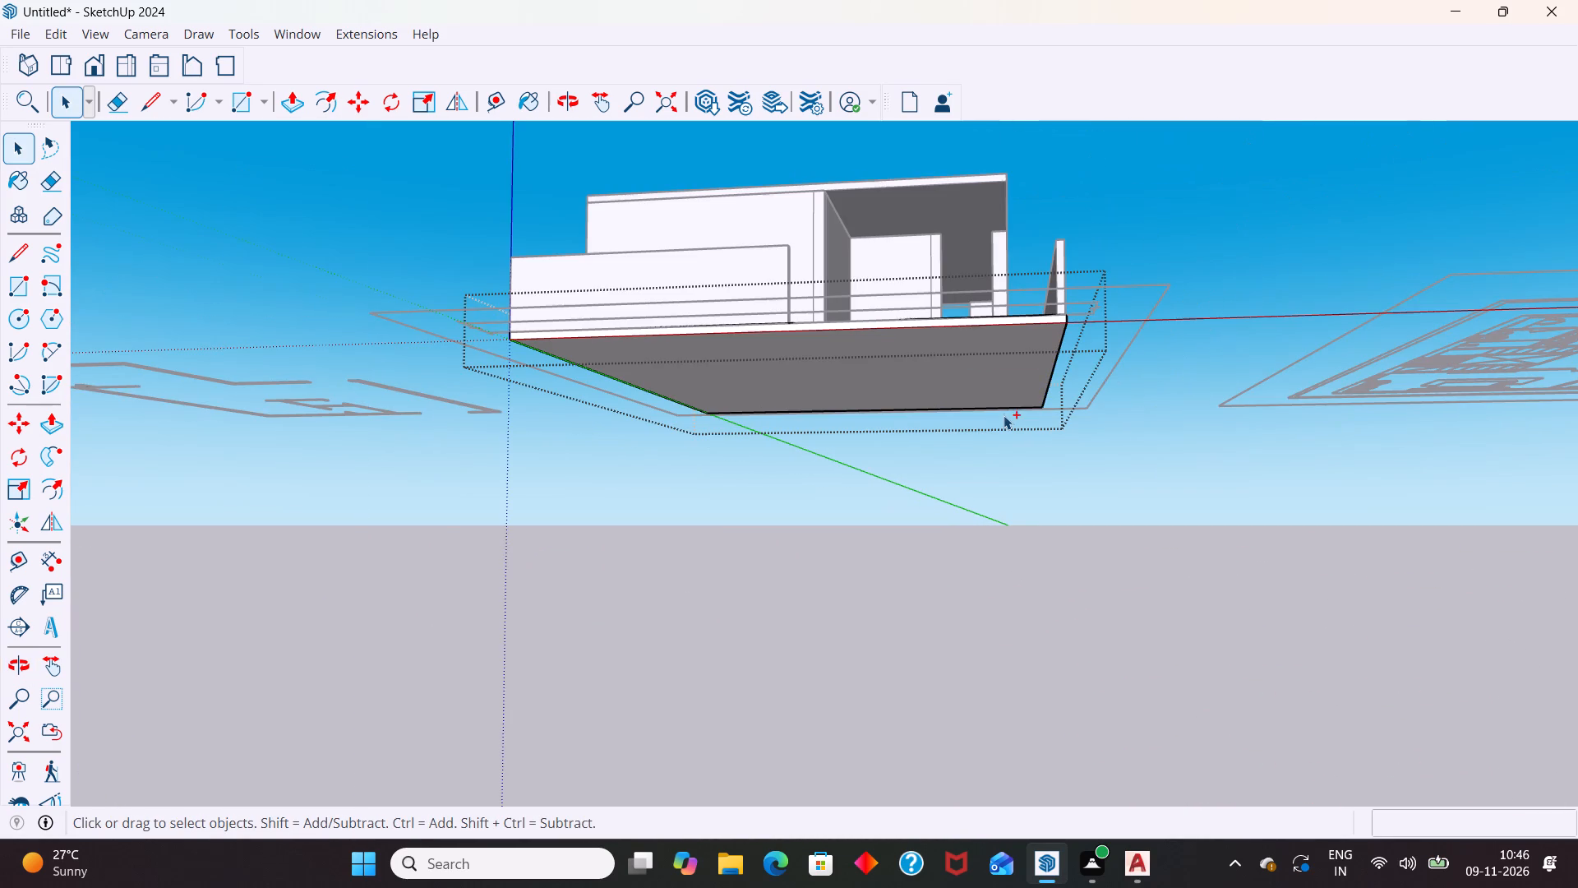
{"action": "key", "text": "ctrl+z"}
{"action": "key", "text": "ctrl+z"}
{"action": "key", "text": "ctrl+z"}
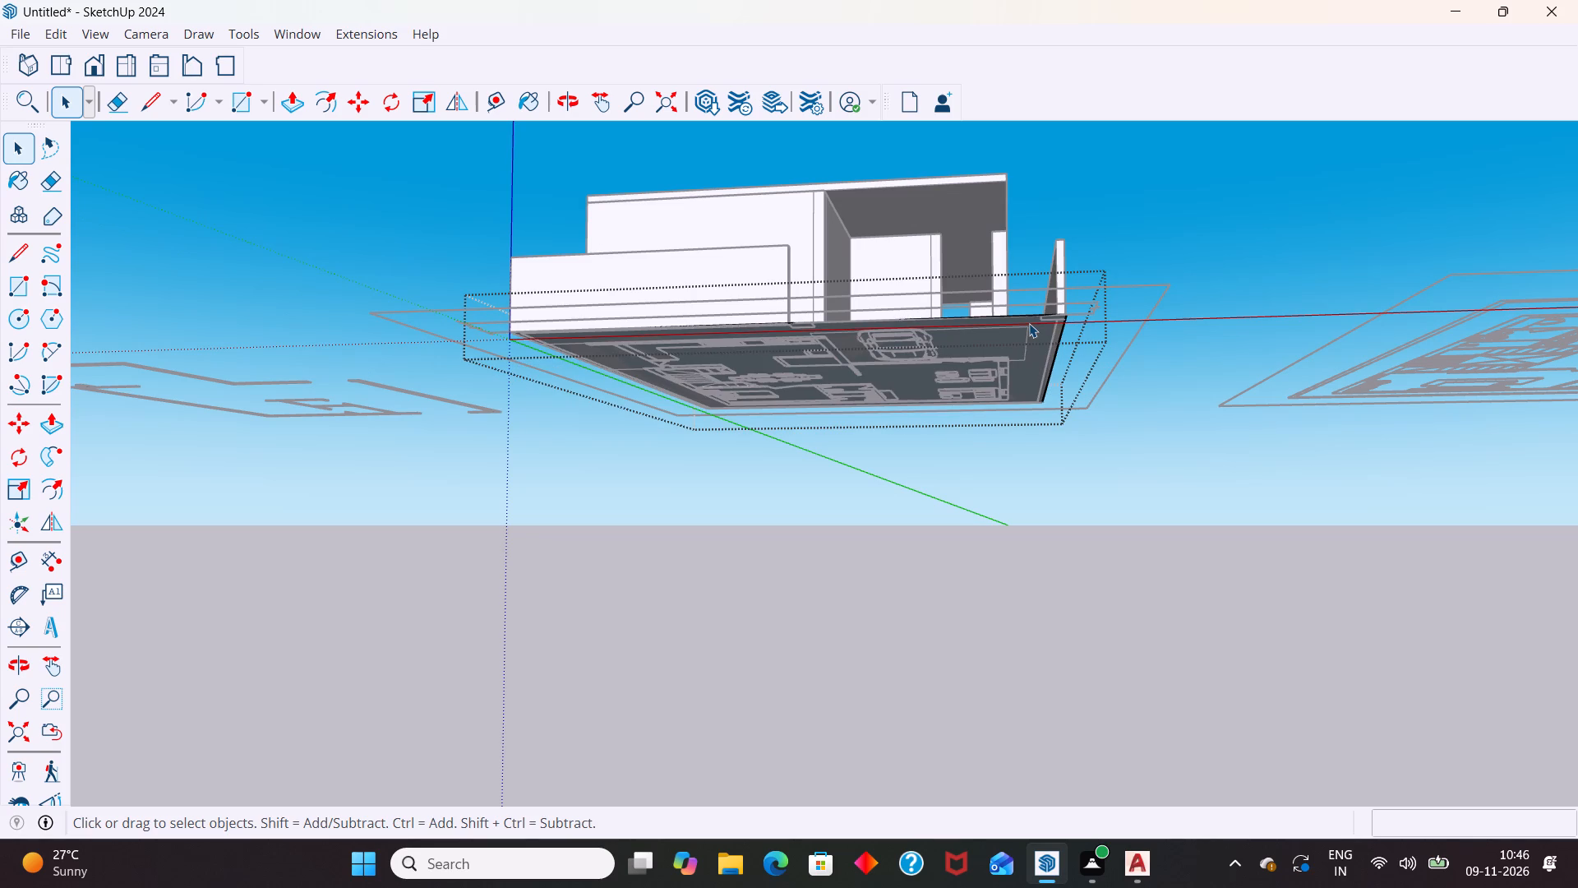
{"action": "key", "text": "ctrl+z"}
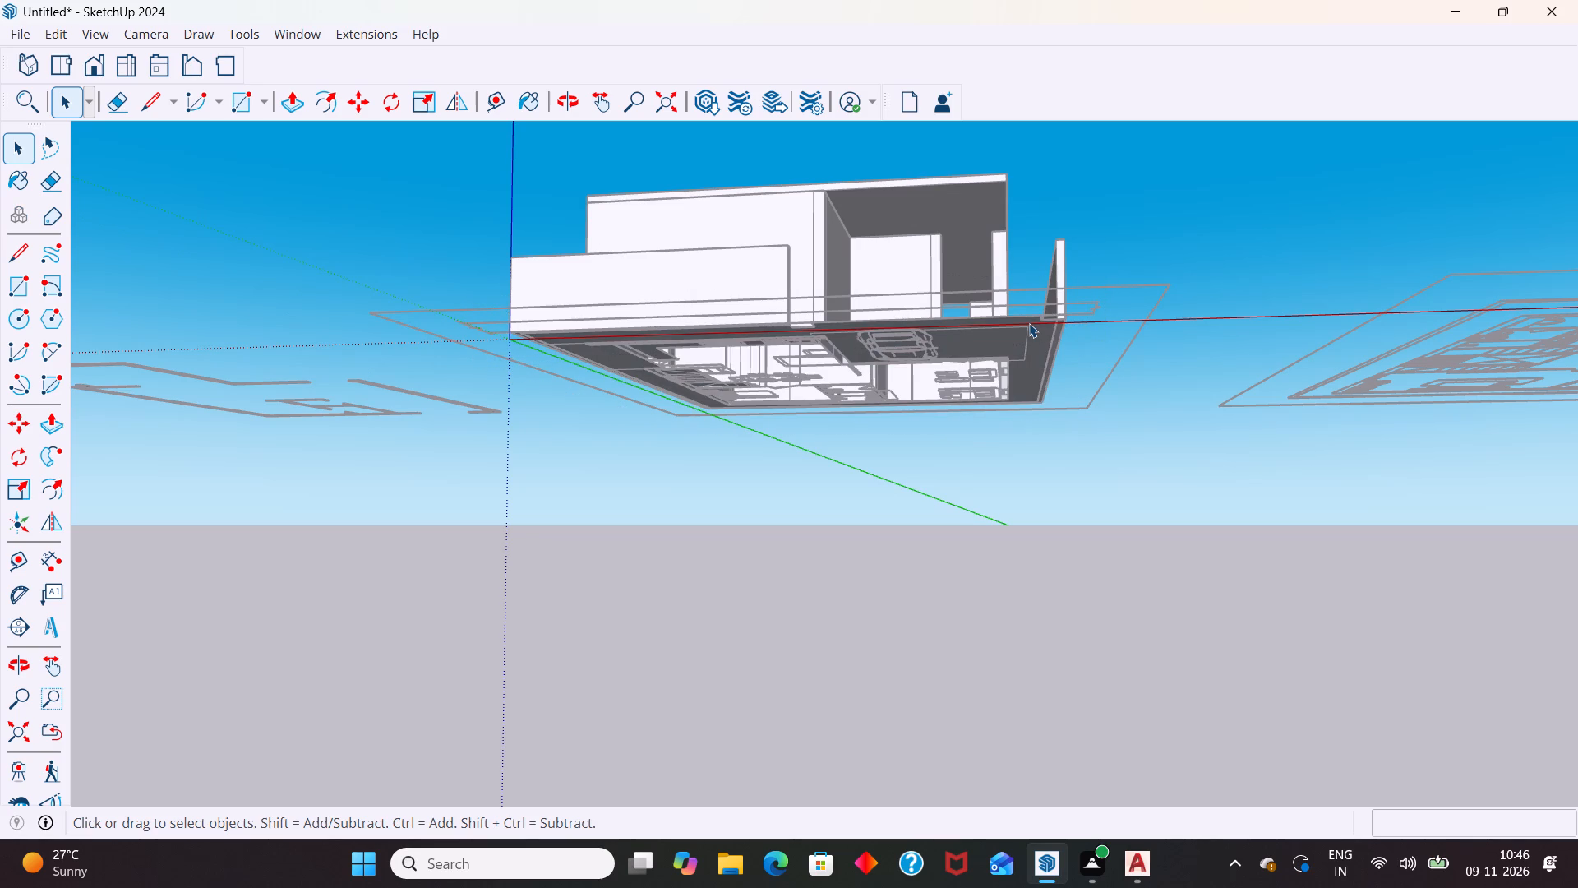
Close the group being edited and examine the ground-floor plan, walls and car porch from underneath and from the front.
{"action": "middle_click_drag", "start_coordinate": [1124, 364], "coordinate": [911, 474]}
{"action": "scroll", "coordinate": [894, 427], "scroll_direction": "up", "scroll_amount": 9}
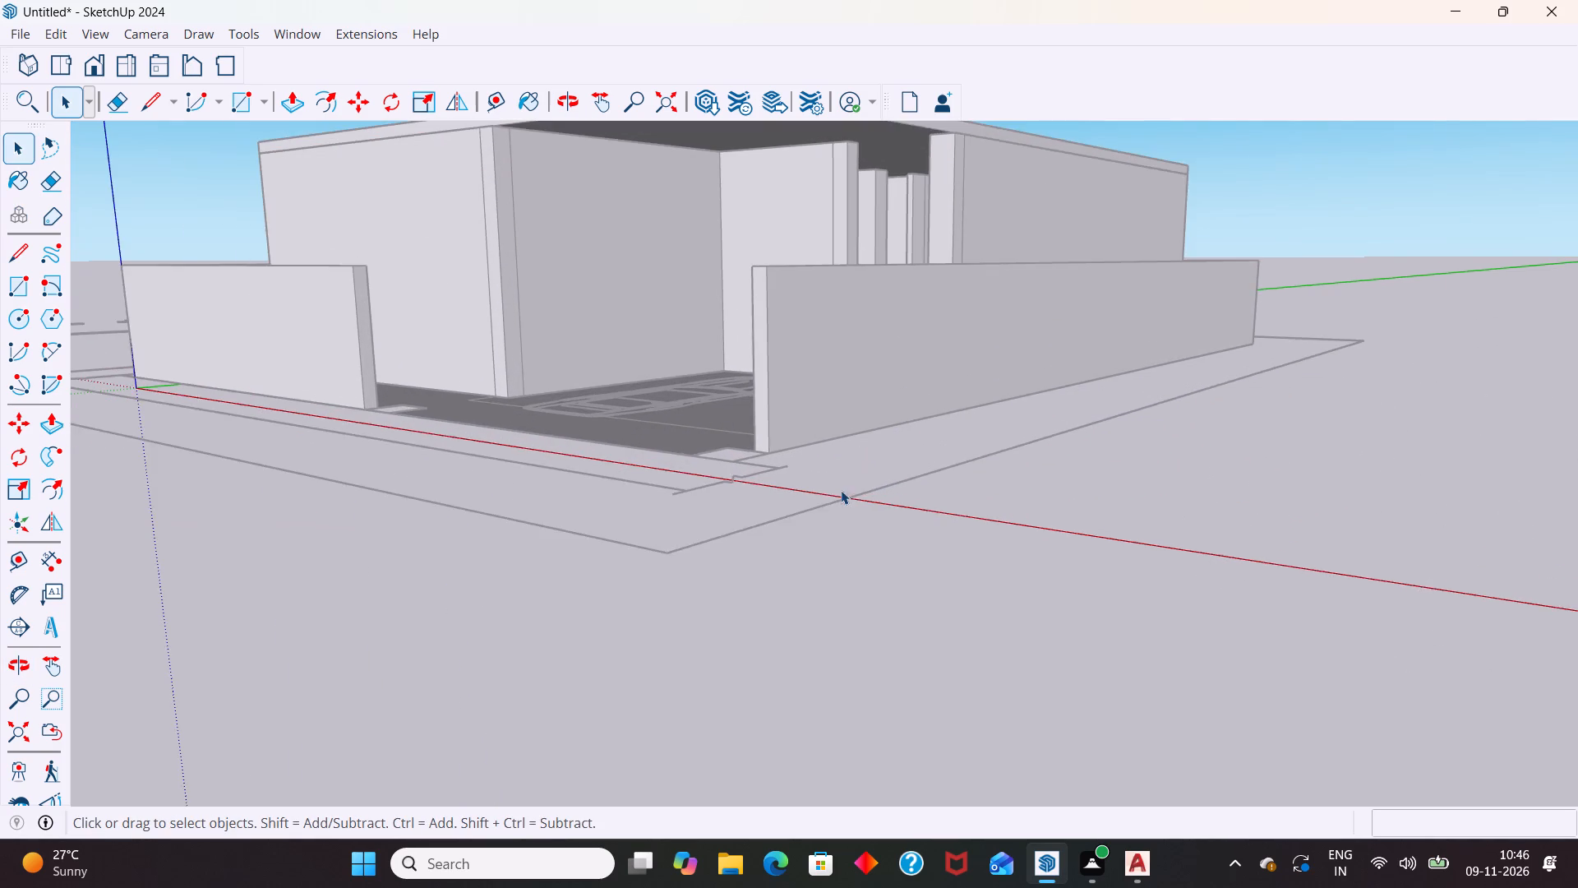
{"action": "middle_click_drag", "start_coordinate": [853, 538], "coordinate": [854, 600]}
{"action": "middle_click_drag", "start_coordinate": [849, 549], "coordinate": [995, 126]}
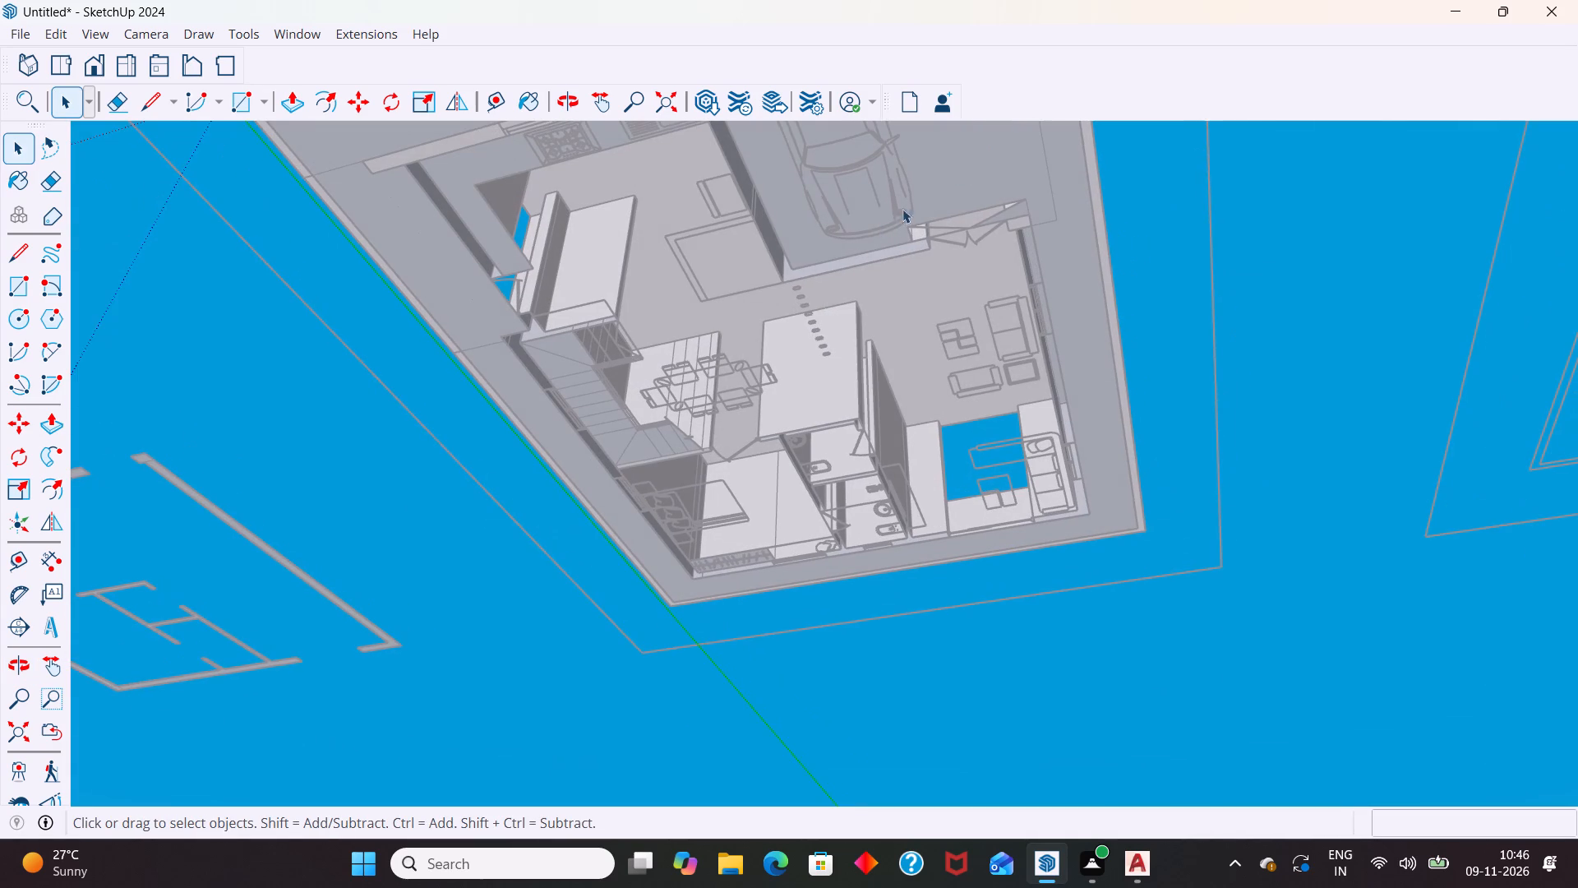
{"action": "left_click", "coordinate": [932, 204]}
{"action": "scroll", "coordinate": [907, 301], "scroll_direction": "down", "scroll_amount": 6}
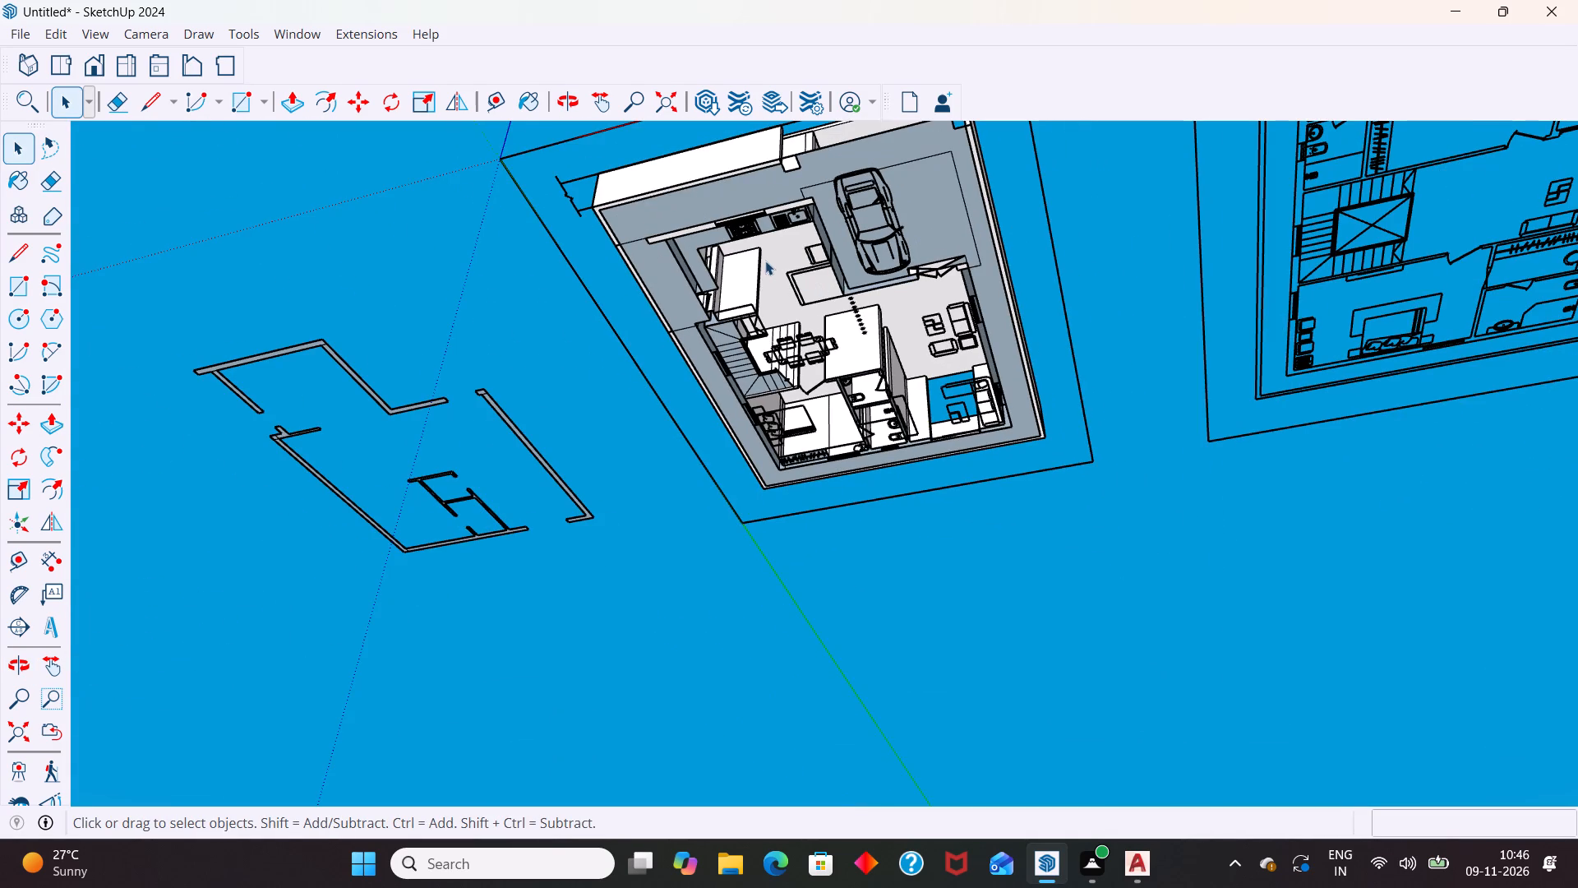
{"action": "left_click", "coordinate": [765, 261]}
{"action": "scroll", "coordinate": [852, 281], "scroll_direction": "down", "scroll_amount": 4}
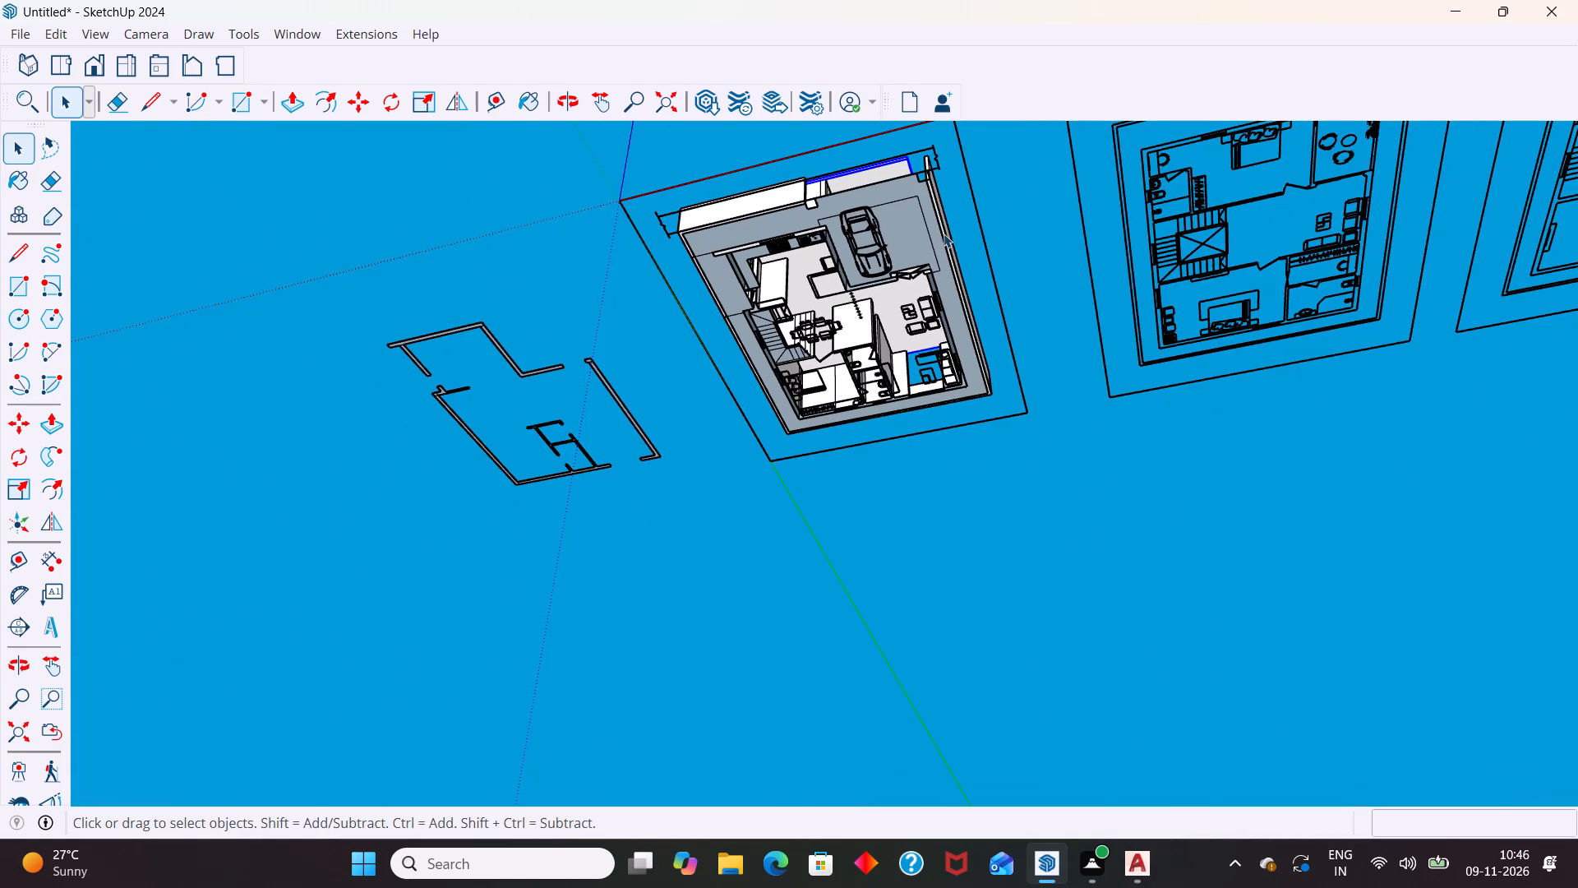
{"action": "middle_click_drag", "start_coordinate": [946, 249], "coordinate": [818, 576]}
{"action": "middle_click_drag", "start_coordinate": [798, 275], "coordinate": [841, 536]}
{"action": "left_click", "coordinate": [767, 617]}
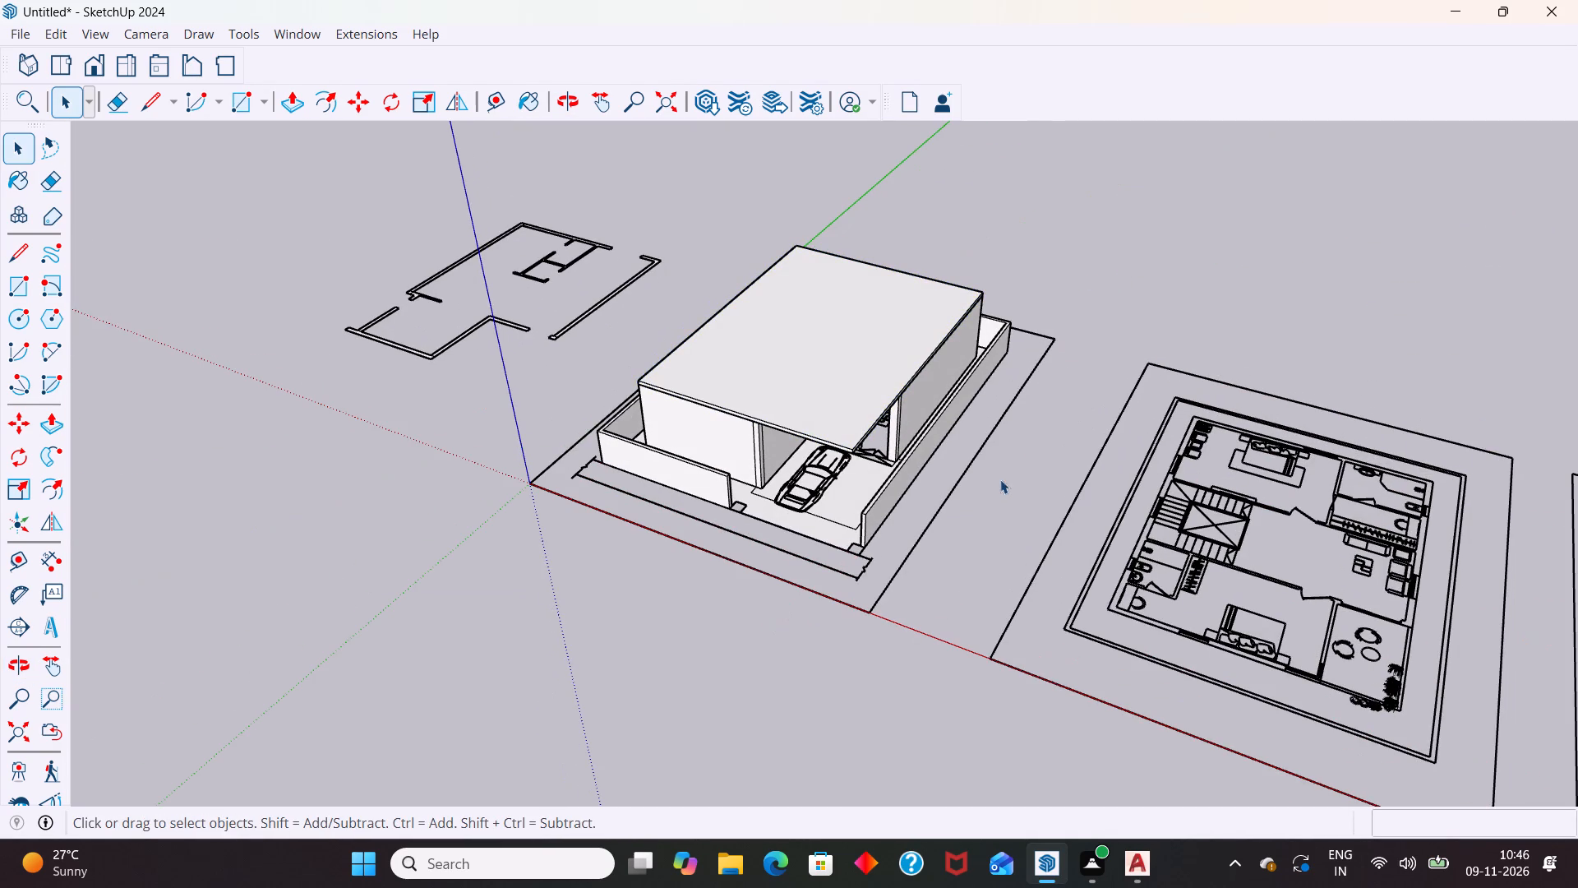
Create a new group and draw a 48' by 36' base slab rectangle between opposite outer base corners of the boundary wall.
{"action": "right_click", "coordinate": [1056, 477]}
{"action": "left_click", "coordinate": [1077, 546]}
{"action": "scroll", "coordinate": [820, 520], "scroll_direction": "up", "scroll_amount": 1}
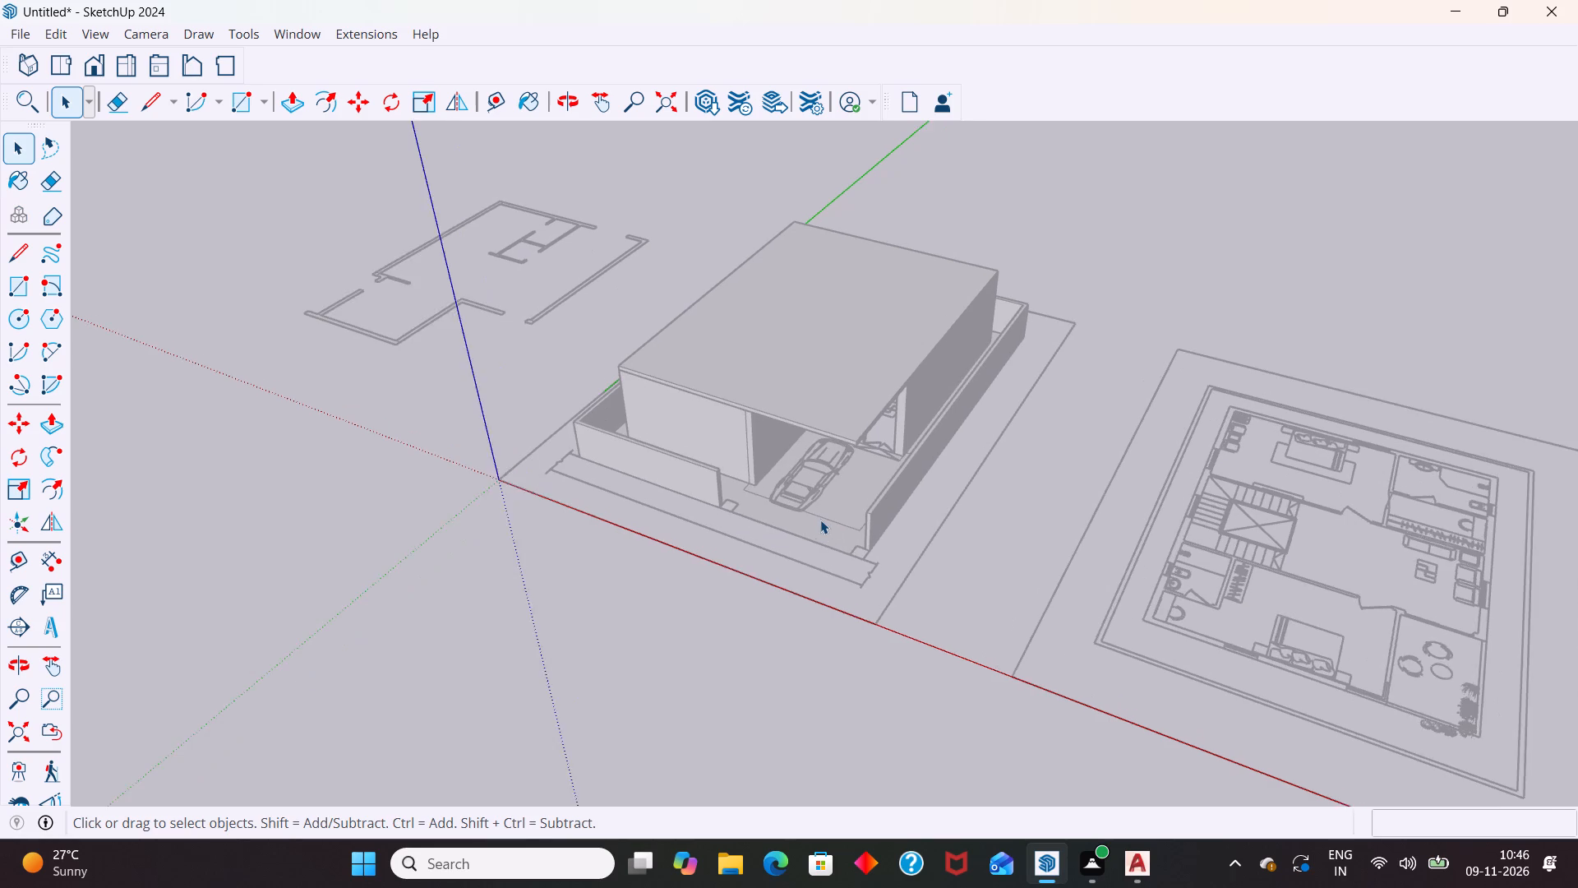
{"action": "scroll", "coordinate": [820, 520], "scroll_direction": "up", "scroll_amount": 1}
{"action": "key", "text": "r"}
{"action": "scroll", "coordinate": [639, 456], "scroll_direction": "up", "scroll_amount": 11}
{"action": "left_click", "coordinate": [456, 436]}
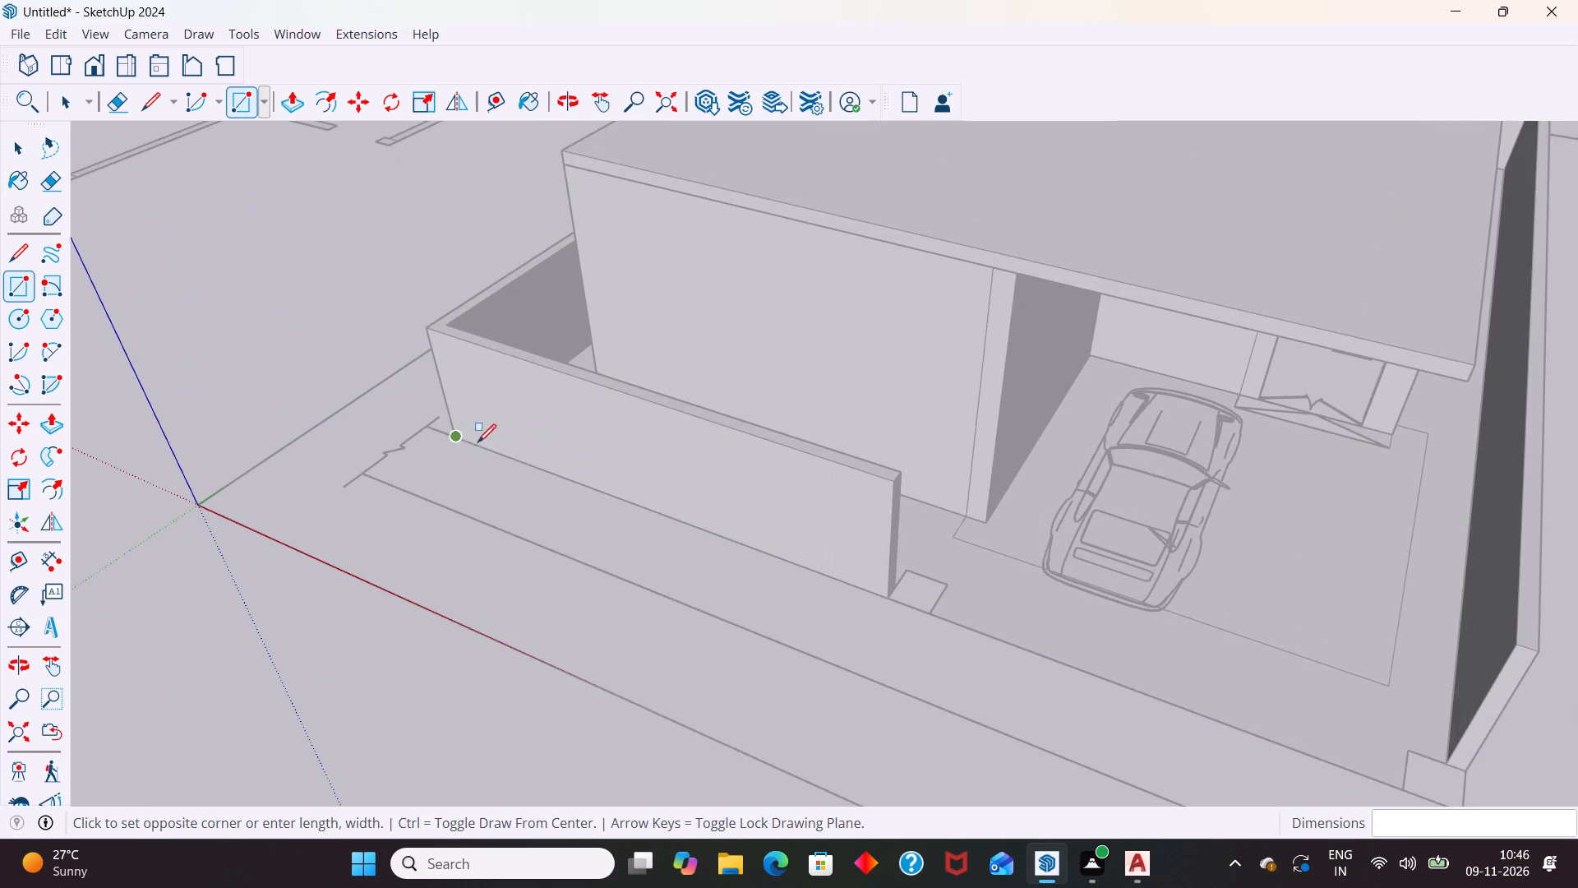
{"action": "scroll", "coordinate": [523, 458], "scroll_direction": "down", "scroll_amount": 11}
{"action": "scroll", "coordinate": [1031, 296], "scroll_direction": "up", "scroll_amount": 5}
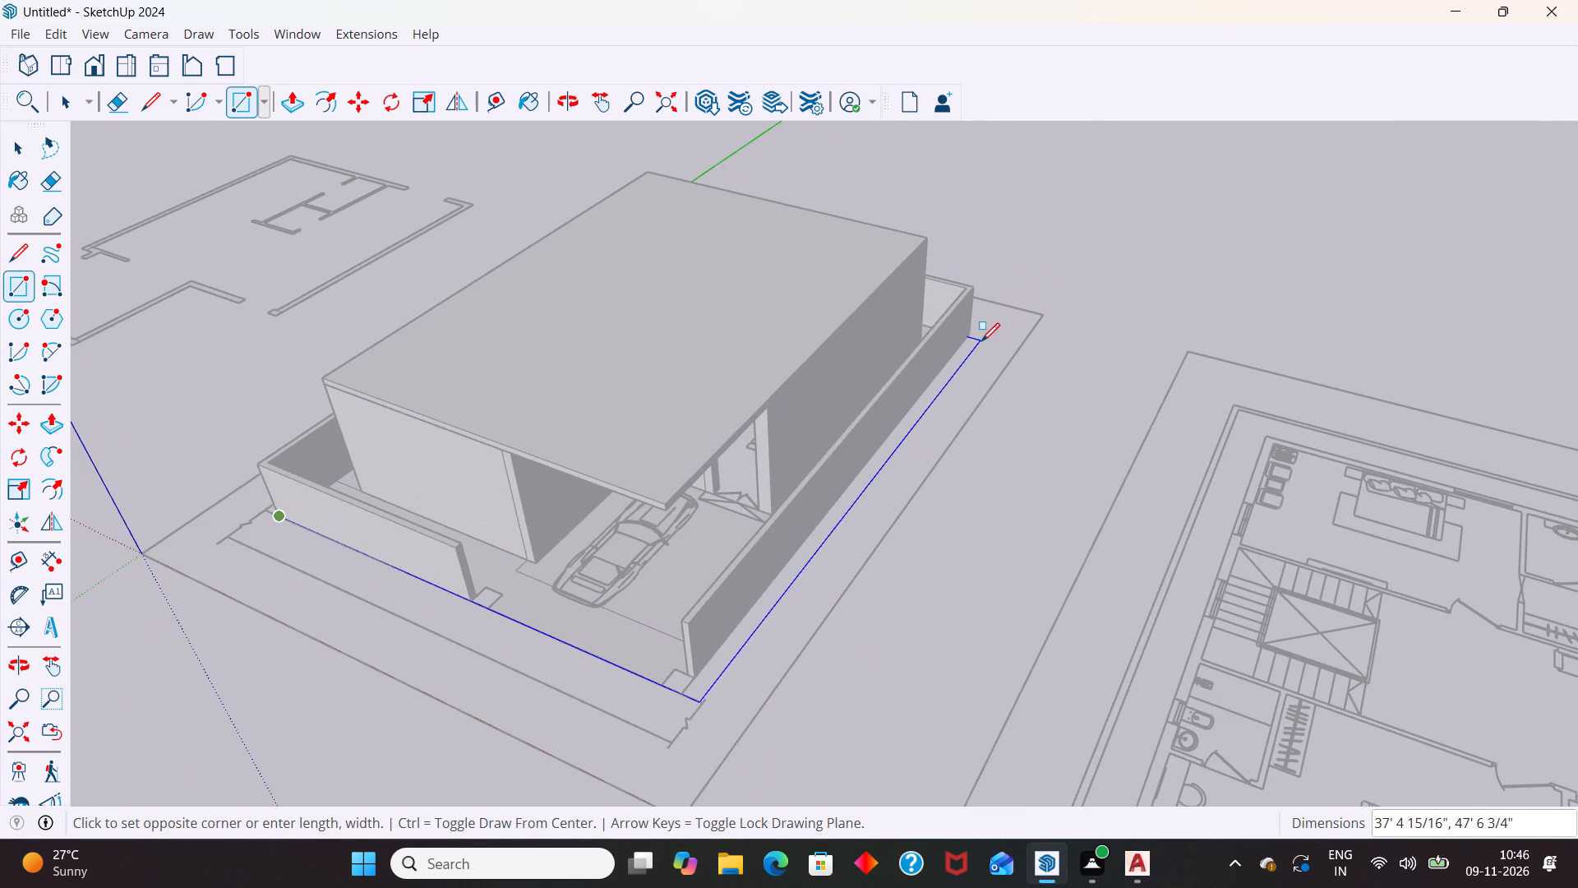
{"action": "left_click", "coordinate": [974, 334]}
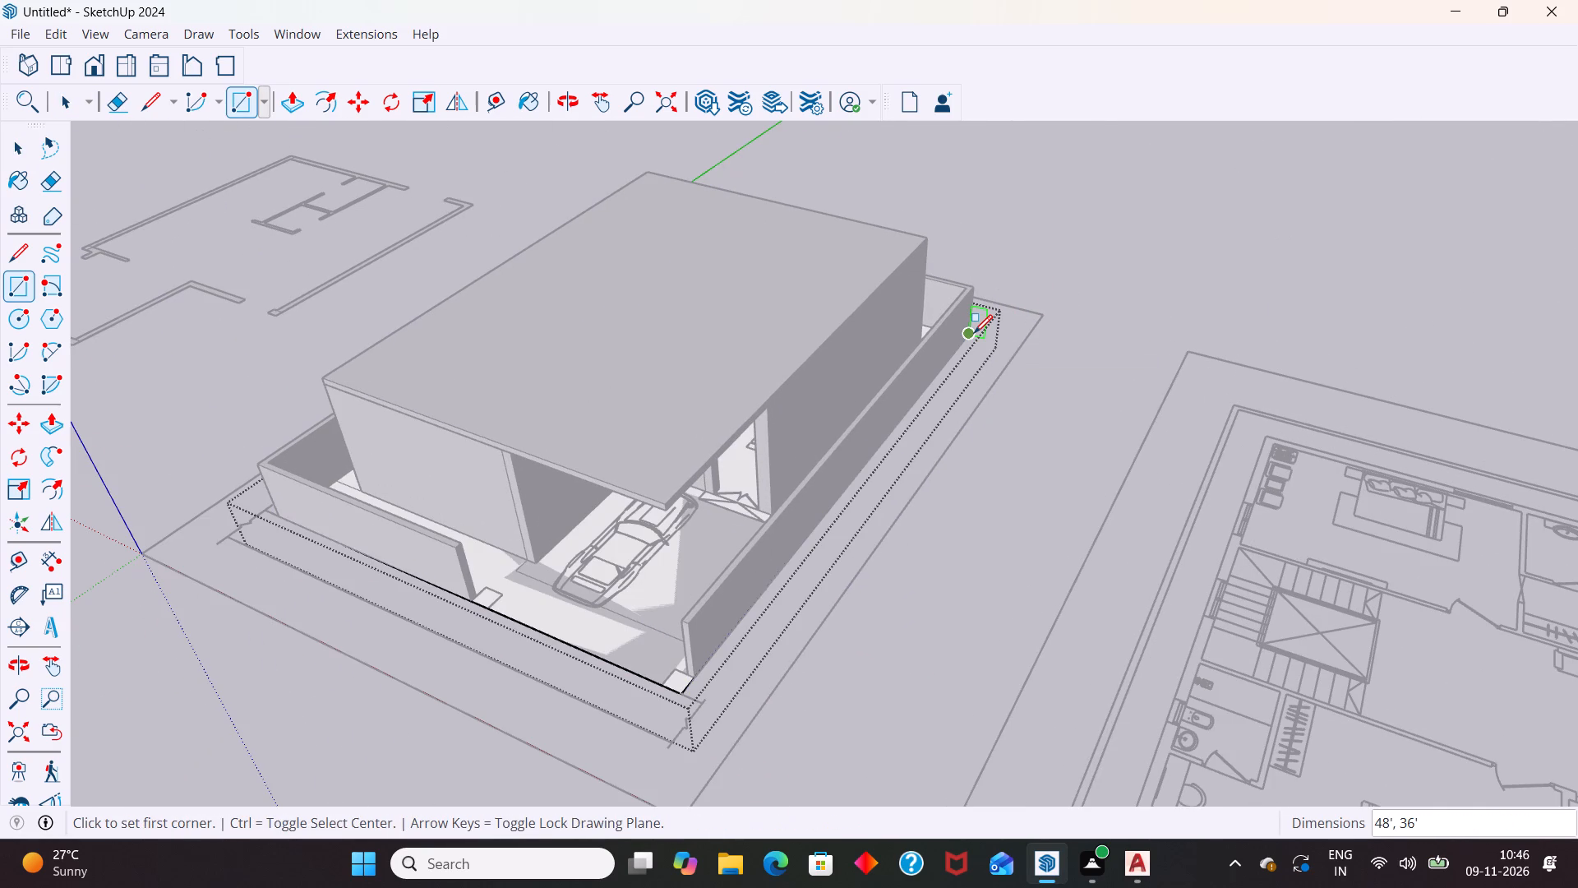
{"action": "key", "text": "space"}
Extrude the base slab rectangle 4" downward from its underside and close its group.
{"action": "scroll", "coordinate": [968, 365], "scroll_direction": "down", "scroll_amount": 12}
{"action": "middle_click_drag", "start_coordinate": [870, 502], "coordinate": [1003, 229]}
{"action": "middle_click_drag", "start_coordinate": [858, 417], "coordinate": [890, 355]}
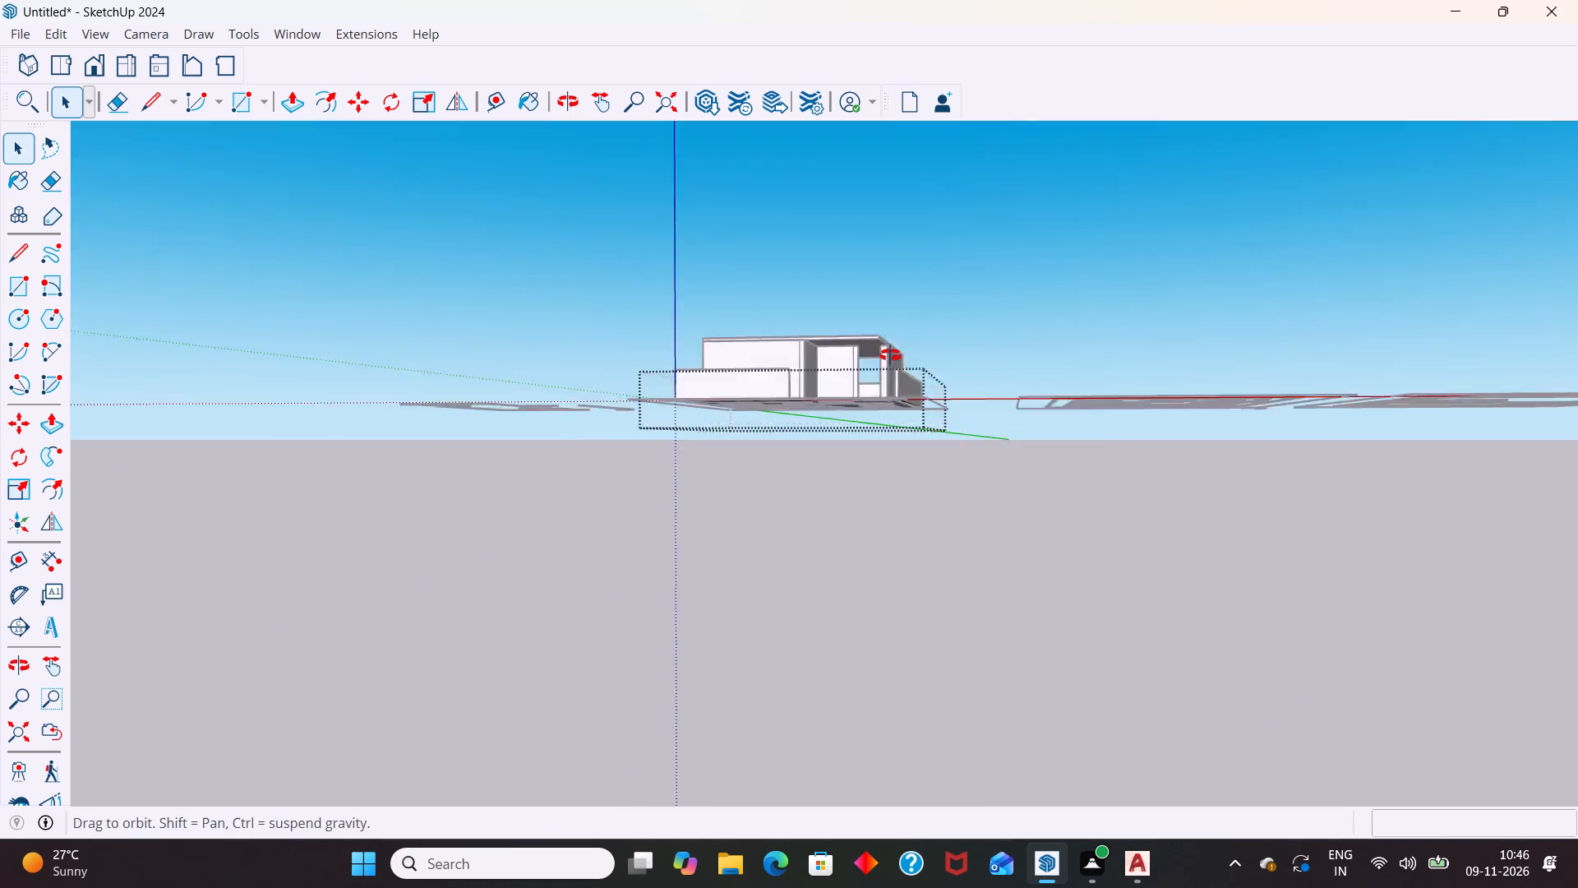
{"action": "middle_click_drag", "start_coordinate": [890, 355], "coordinate": [1004, 169]}
{"action": "scroll", "coordinate": [901, 321], "scroll_direction": "up", "scroll_amount": 5}
{"action": "left_click", "coordinate": [865, 382]}
{"action": "key", "text": "p"}
{"action": "left_click", "coordinate": [865, 381]}
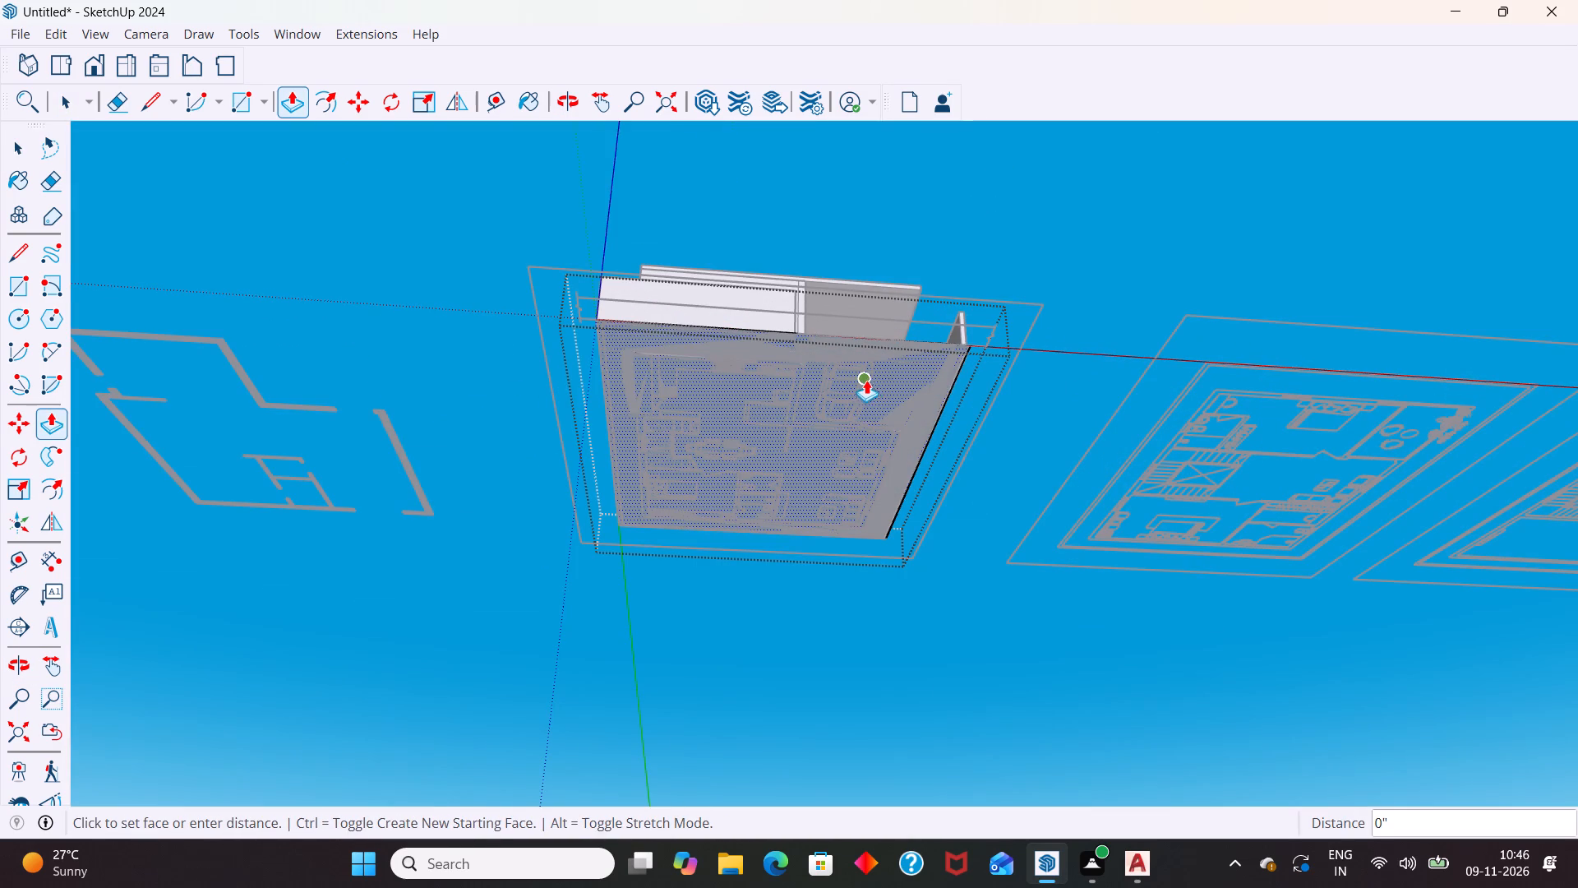
{"action": "key", "text": "4"}
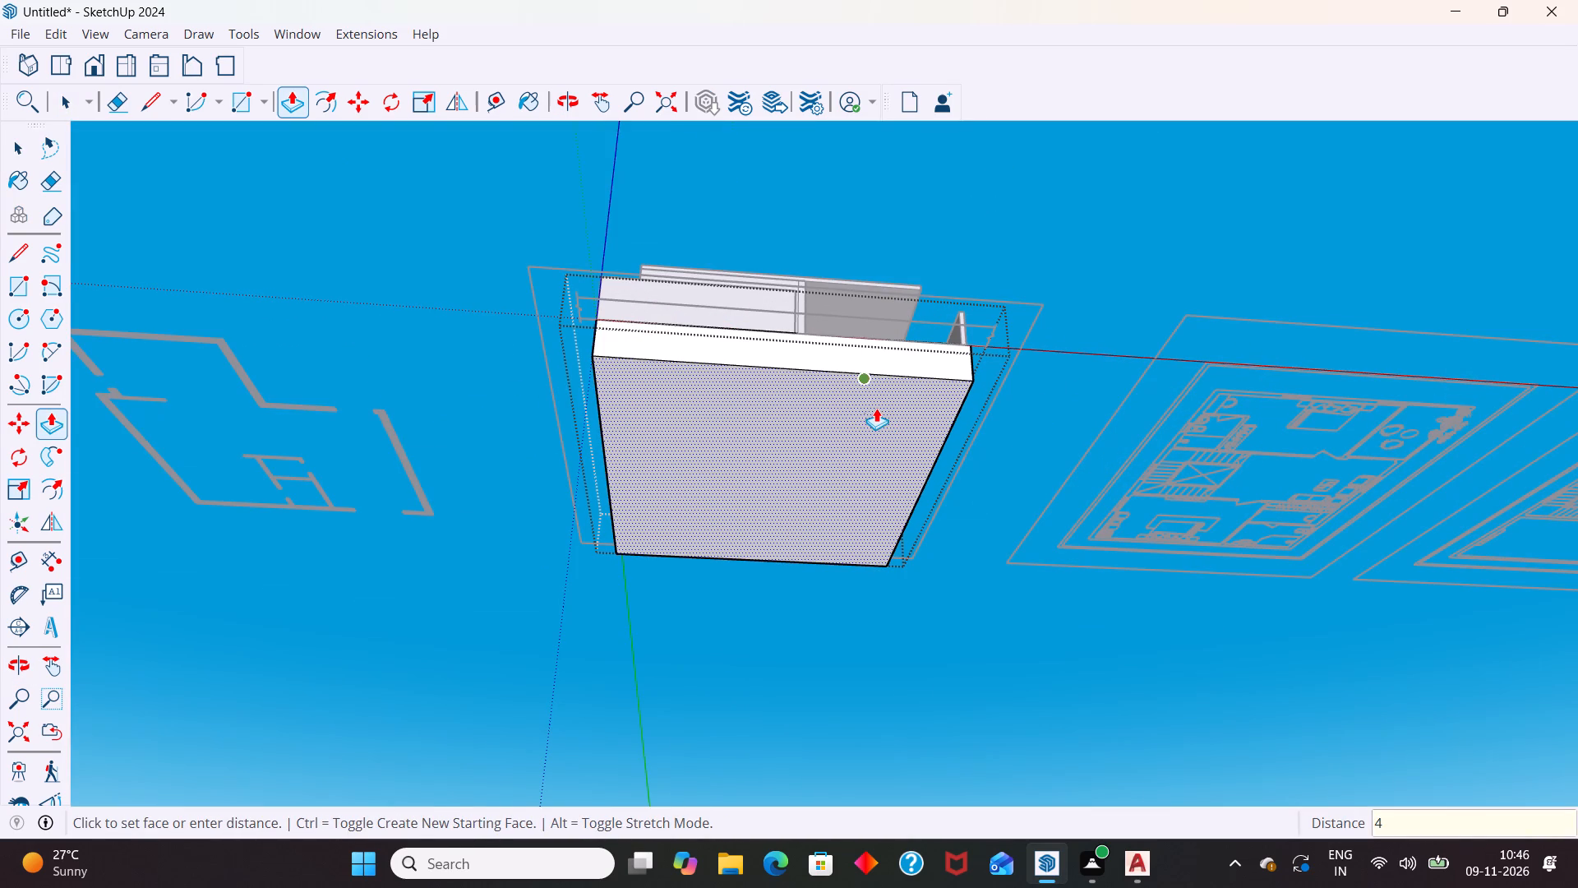
{"action": "key", "text": "shift+quotedbl"}
{"action": "key", "text": "Return"}
{"action": "key", "text": "space"}
{"action": "middle_click_drag", "start_coordinate": [885, 298], "coordinate": [844, 548]}
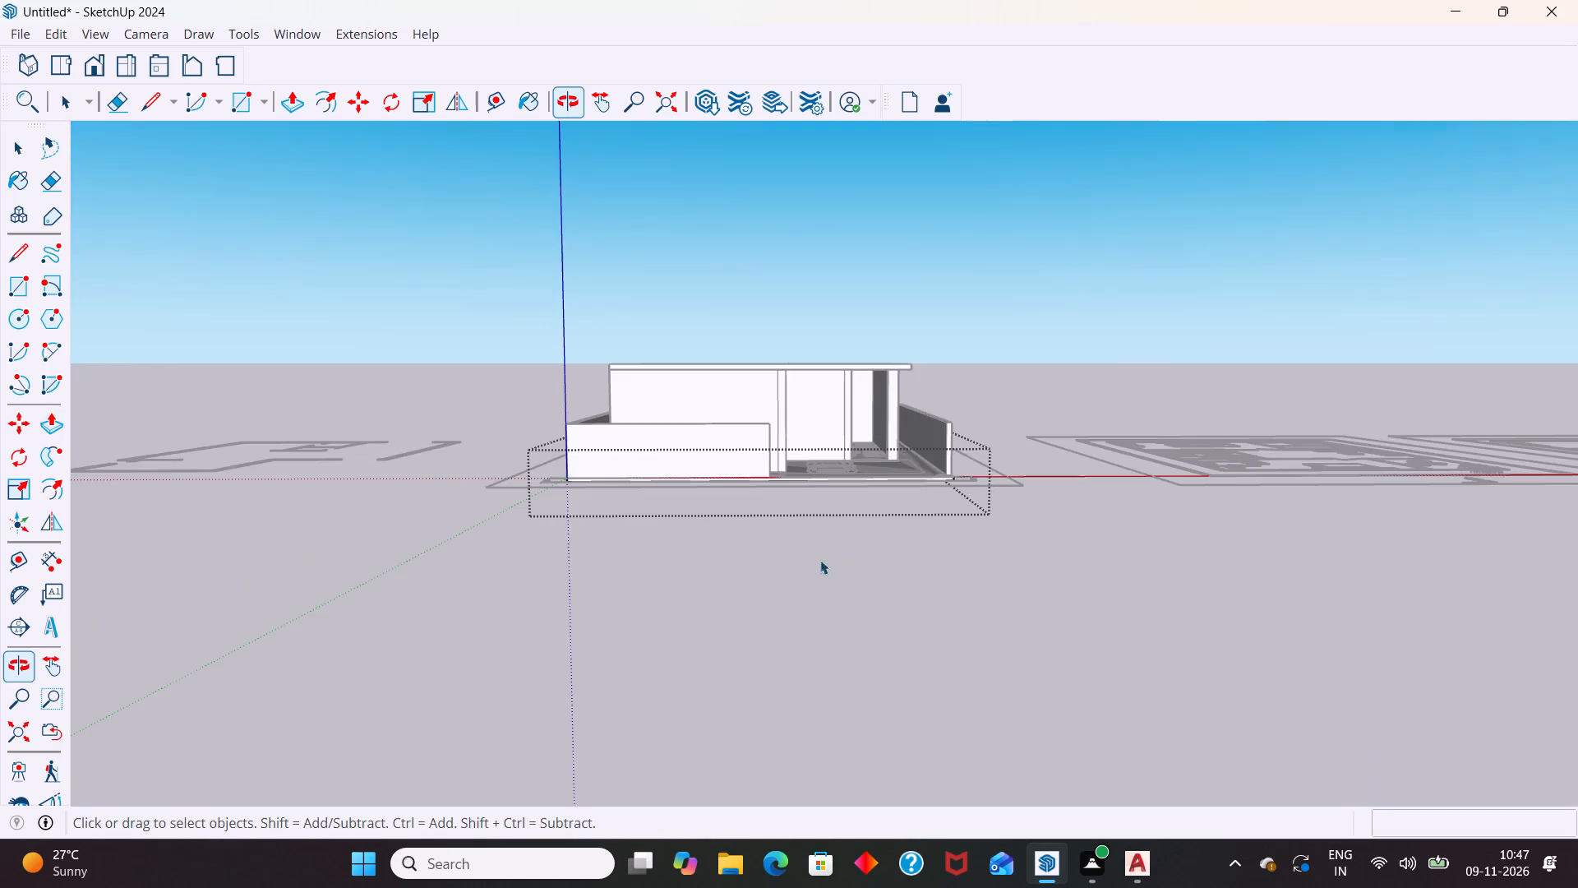
{"action": "middle_click_drag", "start_coordinate": [1008, 429], "coordinate": [879, 591]}
{"action": "scroll", "coordinate": [880, 557], "scroll_direction": "up", "scroll_amount": 5}
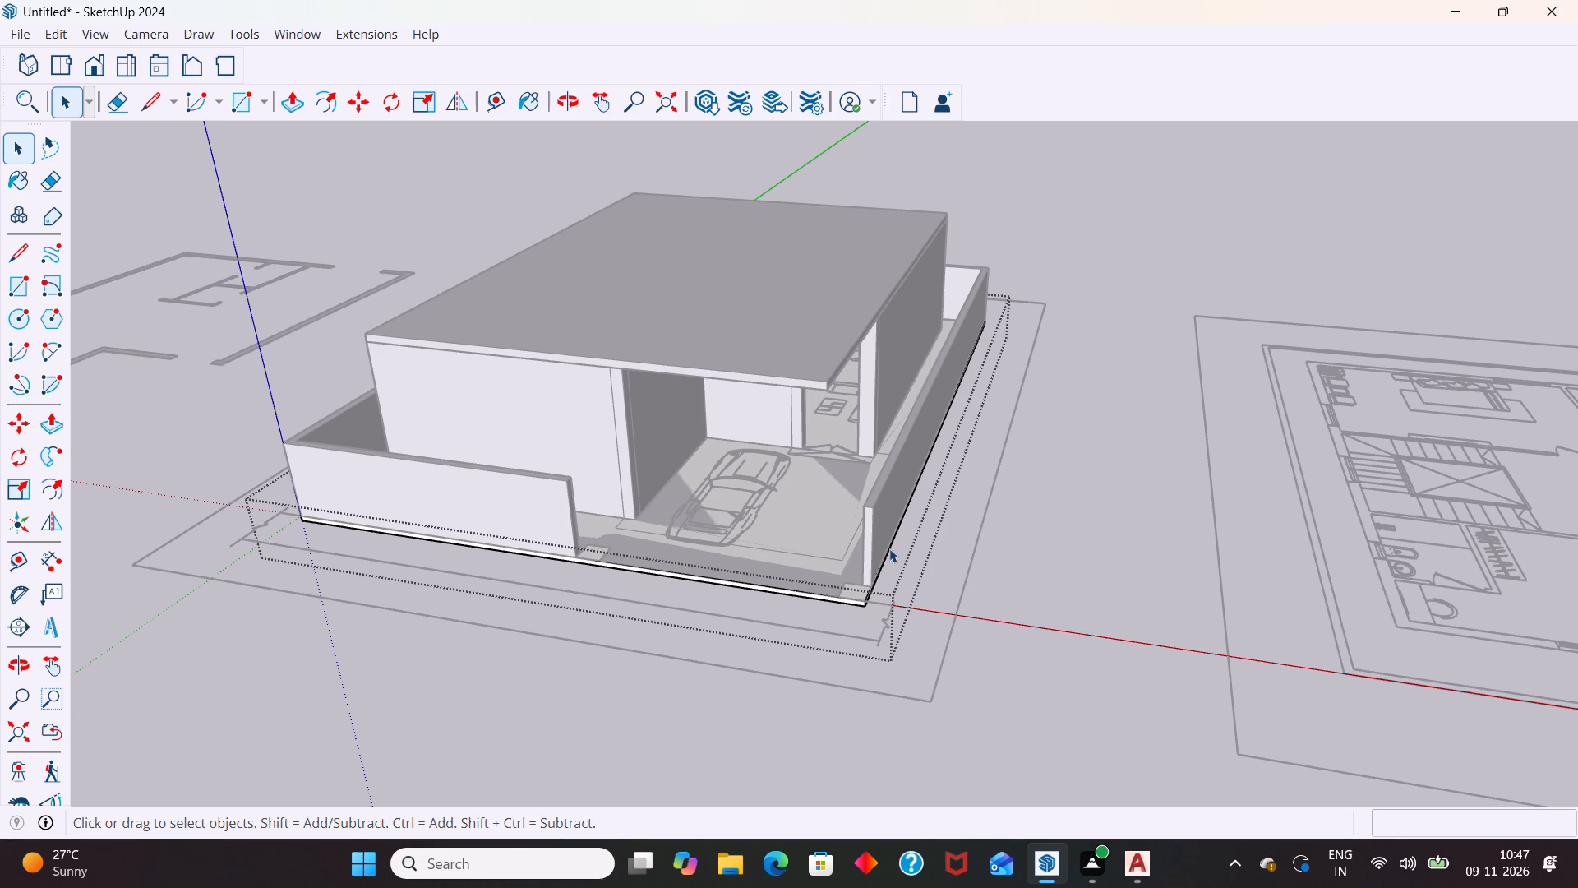
{"action": "scroll", "coordinate": [878, 563], "scroll_direction": "up", "scroll_amount": 2}
{"action": "middle_click_drag", "start_coordinate": [830, 608], "coordinate": [905, 607]}
{"action": "scroll", "coordinate": [831, 608], "scroll_direction": "down", "scroll_amount": 1}
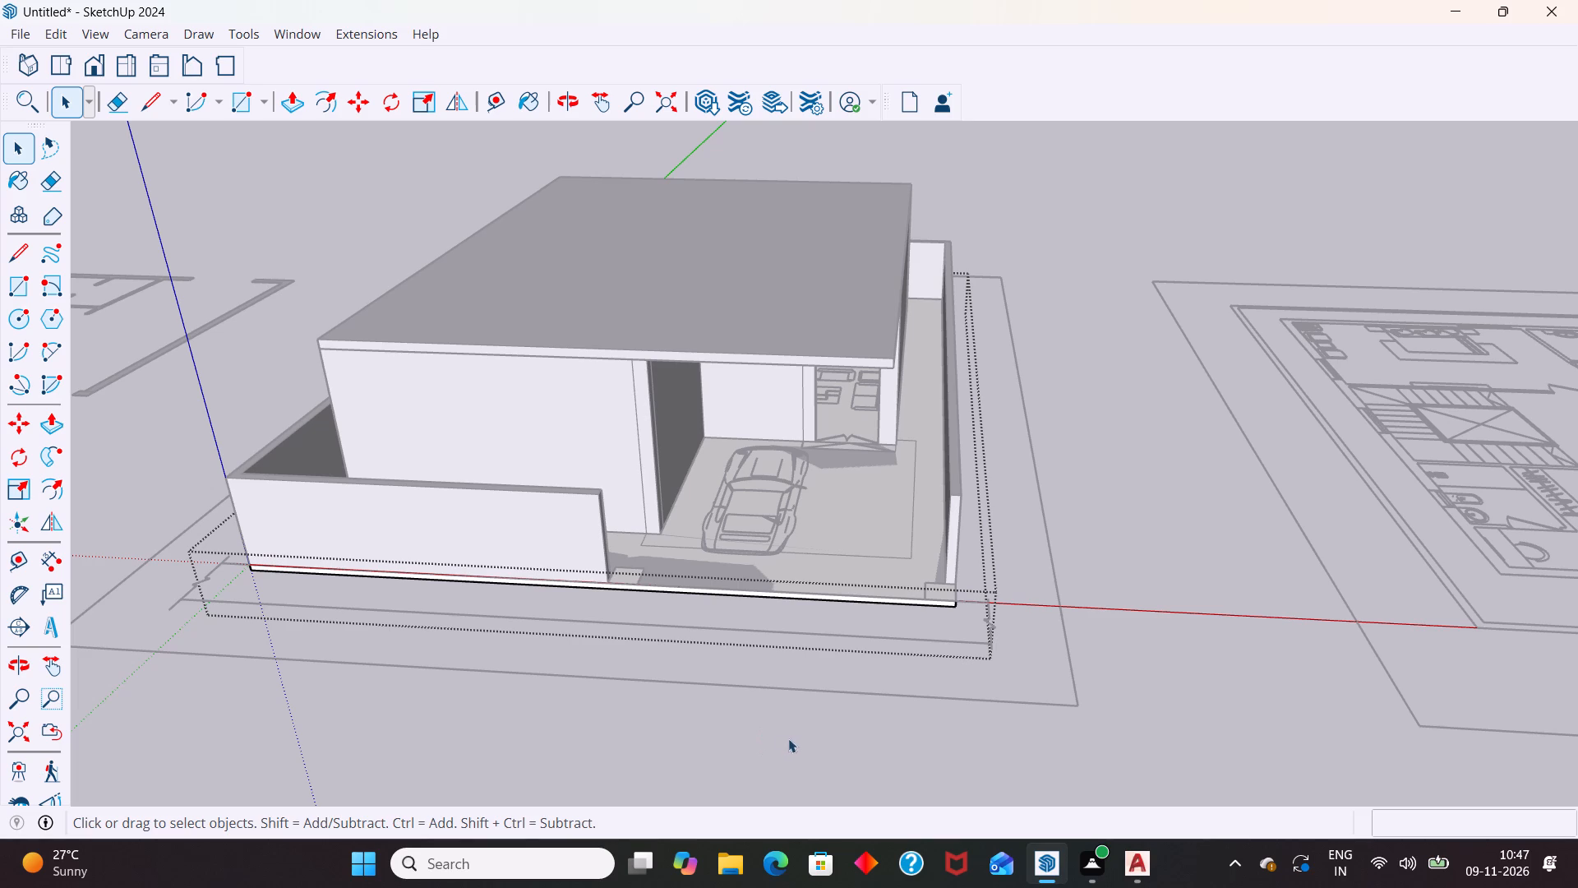
{"action": "left_click", "coordinate": [850, 723]}
Examine the open front corner, the car porch and the main entrance opening with its double-door plan lines.
{"action": "scroll", "coordinate": [907, 643], "scroll_direction": "up", "scroll_amount": 4}
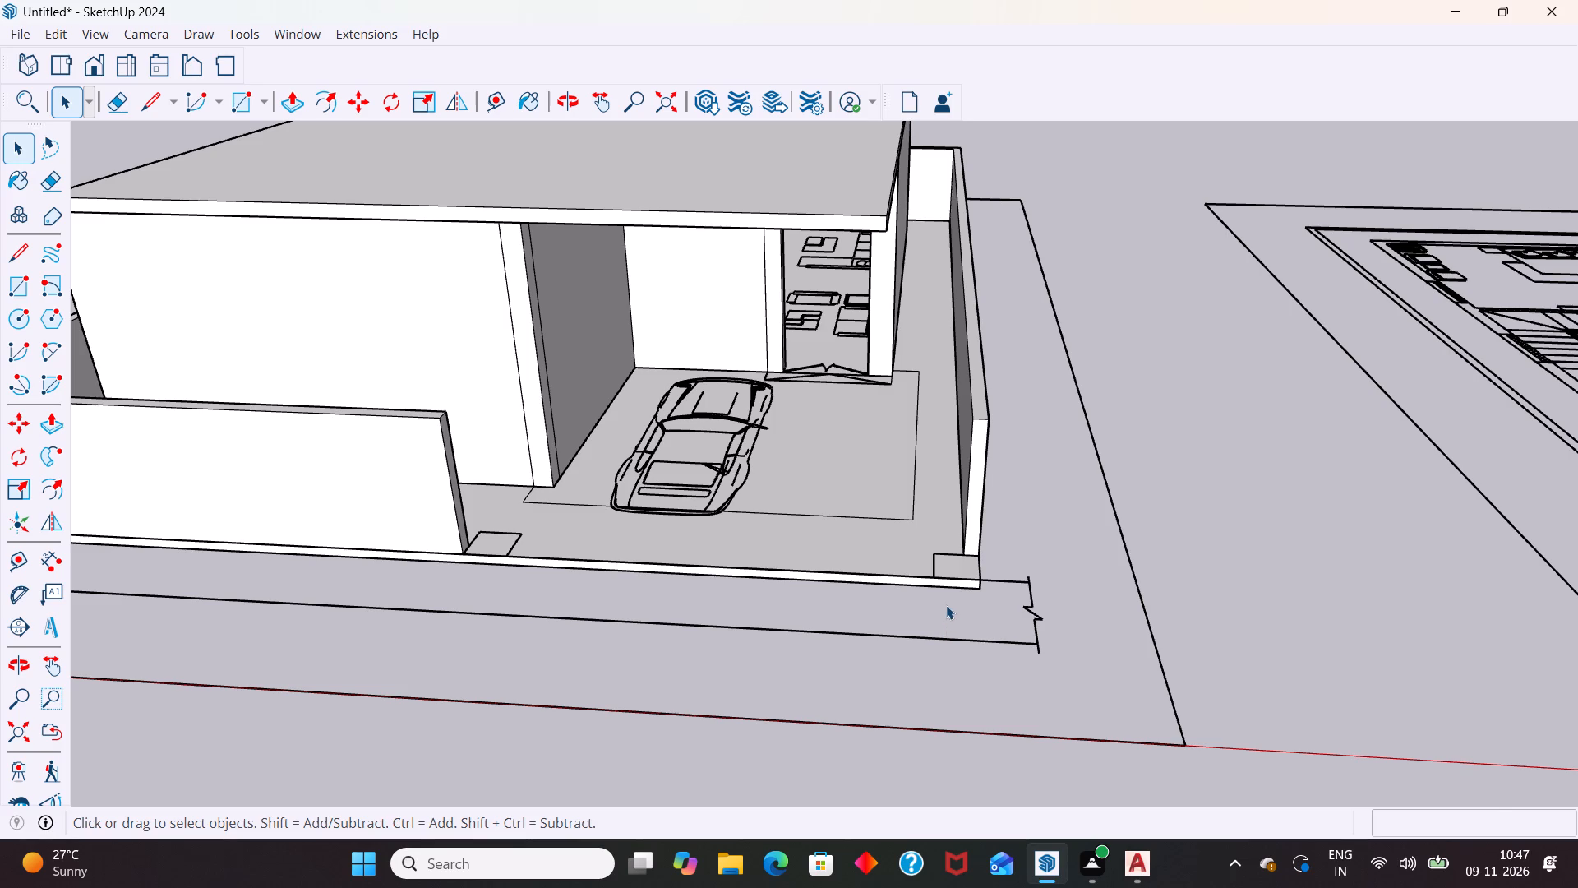
{"action": "scroll", "coordinate": [944, 604], "scroll_direction": "up", "scroll_amount": 2}
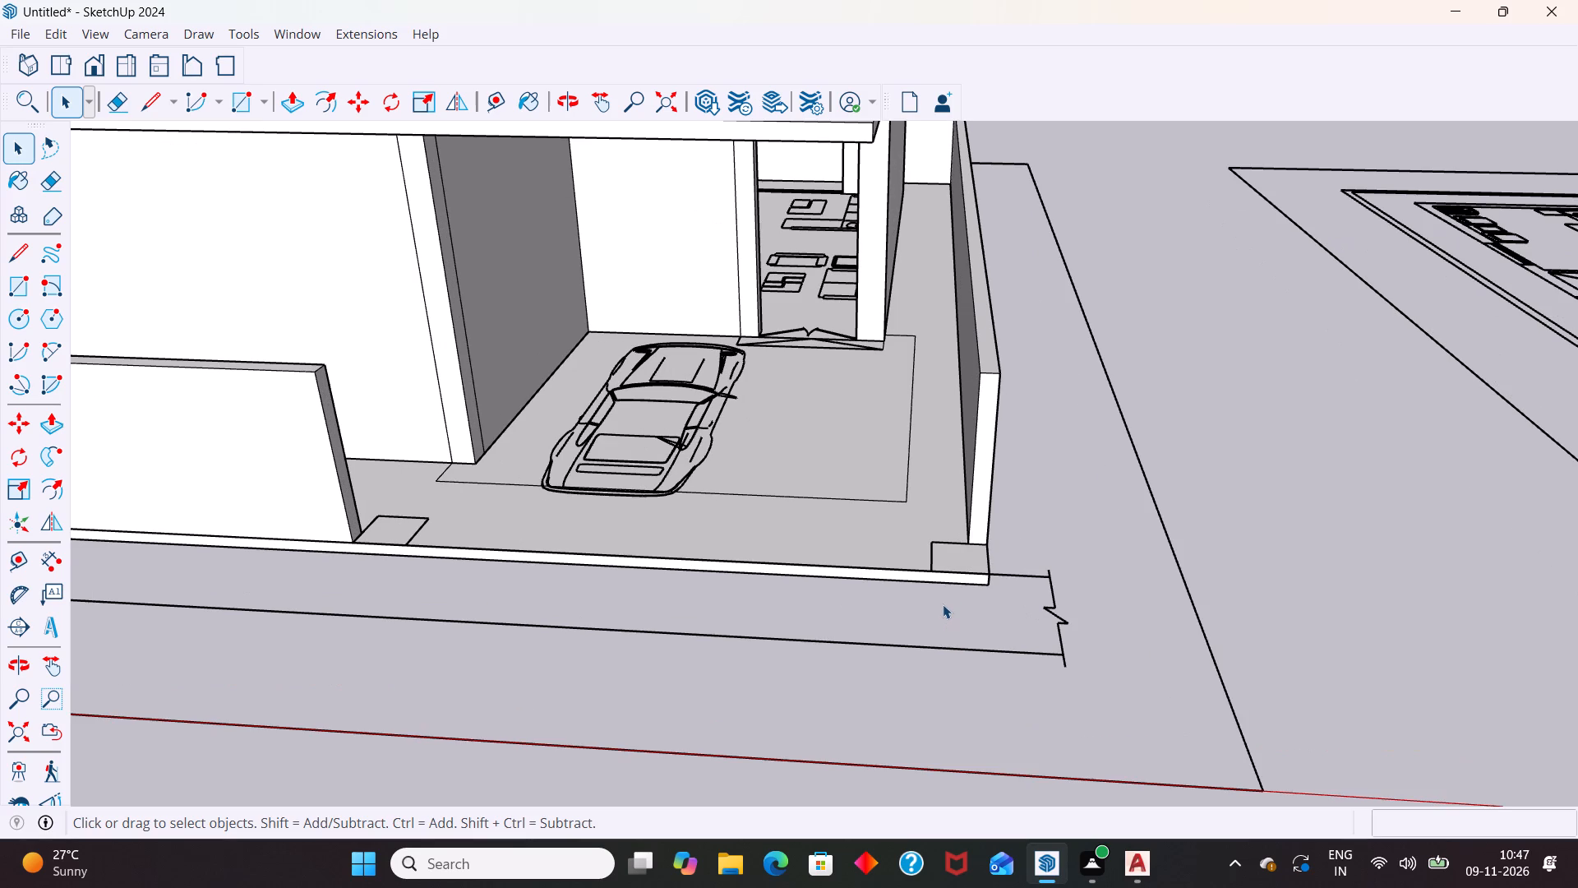
{"action": "scroll", "coordinate": [901, 578], "scroll_direction": "down", "scroll_amount": 5}
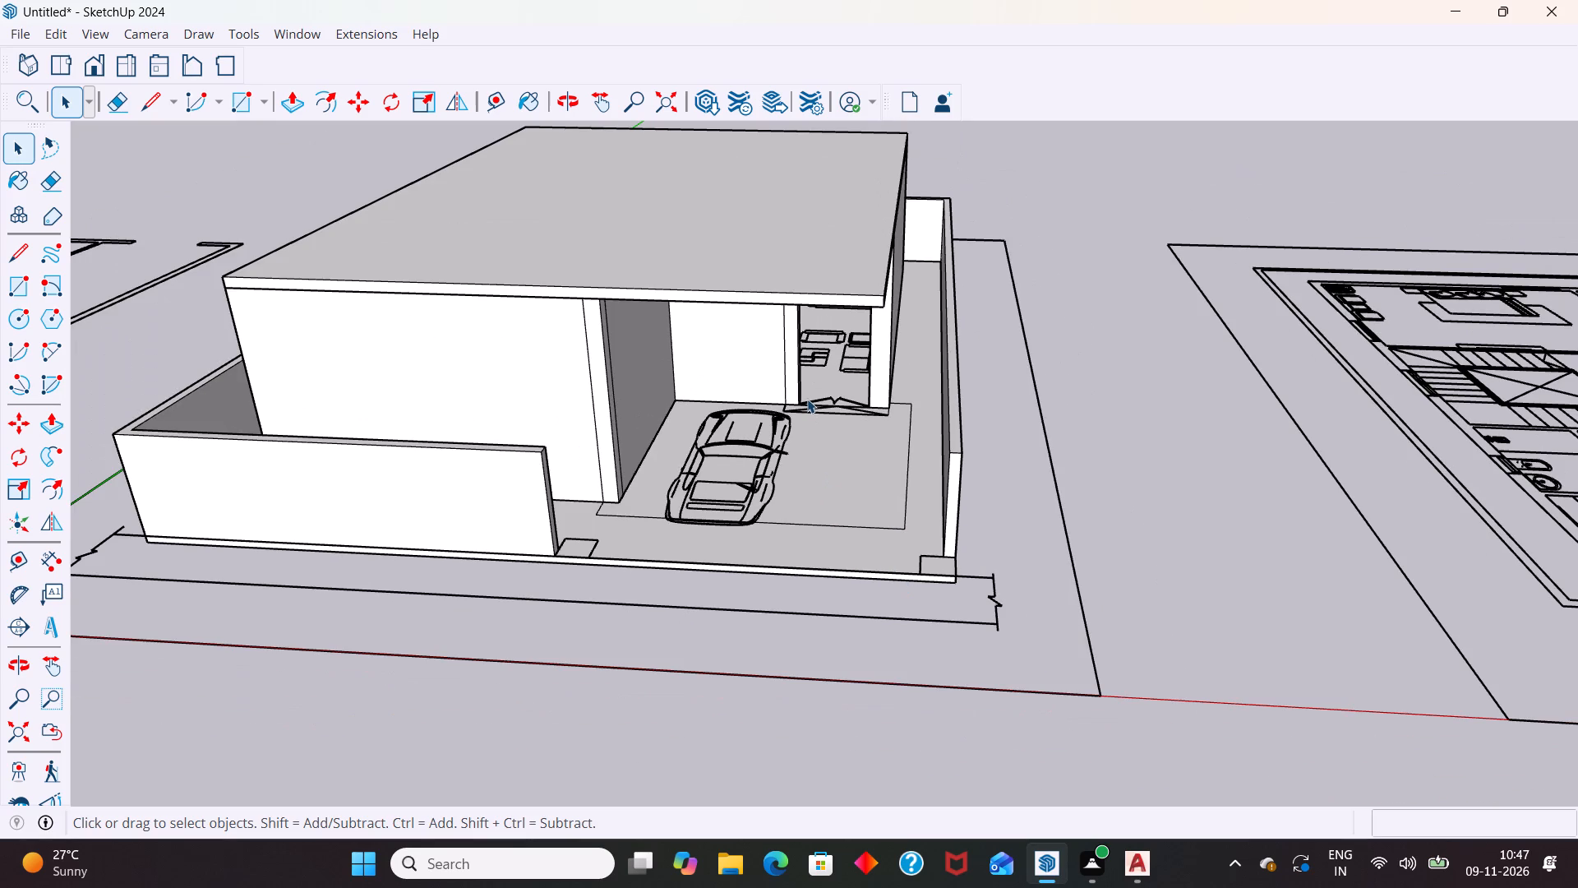
{"action": "scroll", "coordinate": [804, 398], "scroll_direction": "up", "scroll_amount": 14}
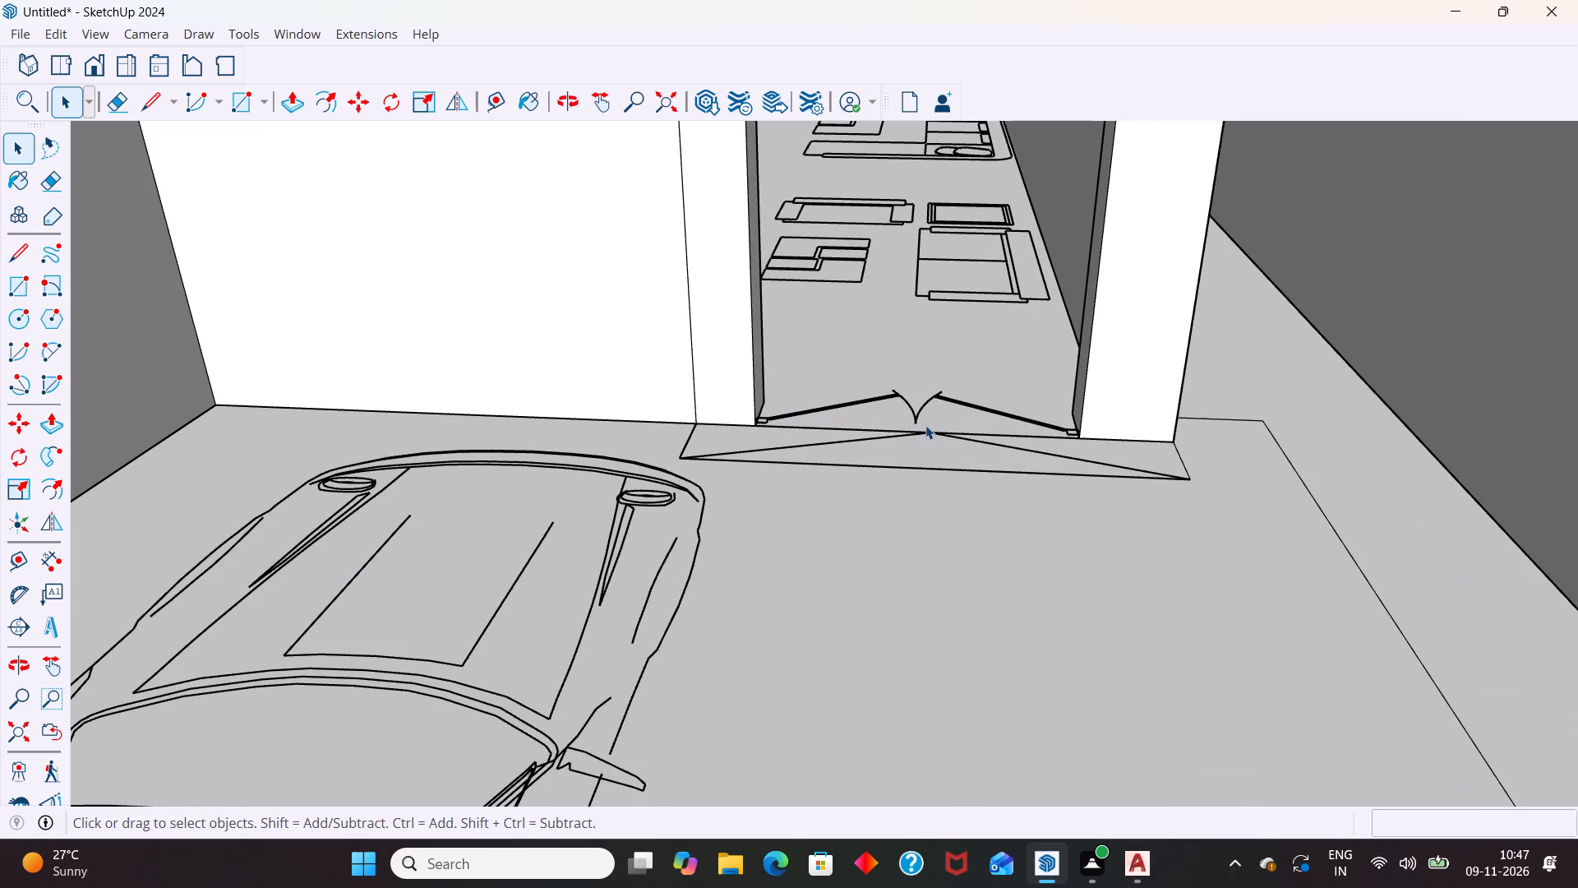
{"action": "scroll", "coordinate": [863, 495], "scroll_direction": "down", "scroll_amount": 13}
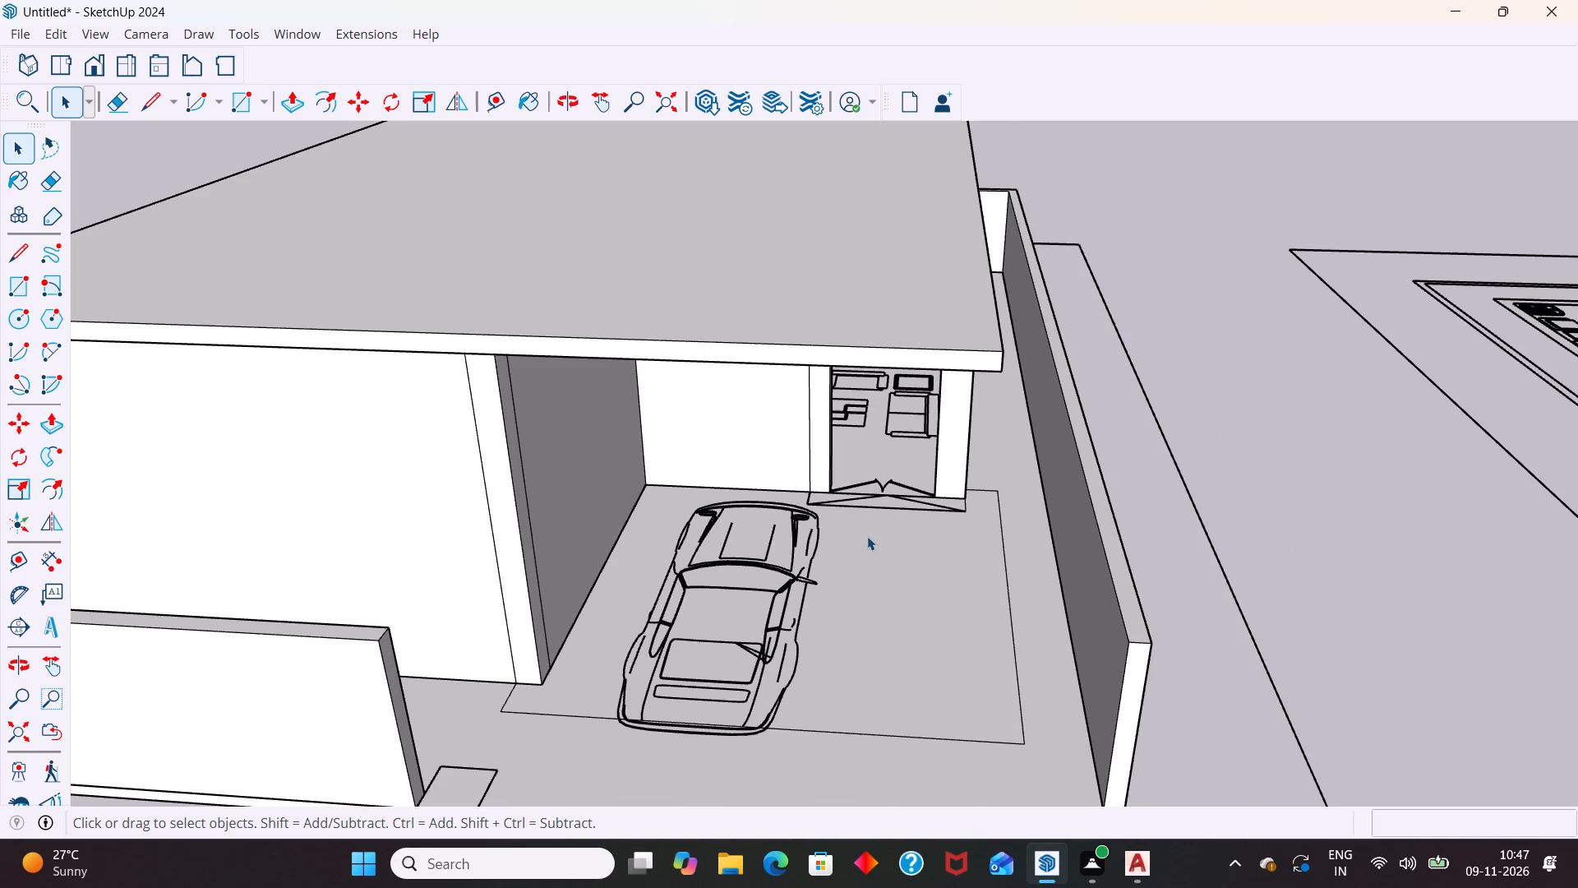
{"action": "middle_click_drag", "start_coordinate": [870, 311], "coordinate": [884, 181]}
{"action": "scroll", "coordinate": [894, 204], "scroll_direction": "up", "scroll_amount": 5}
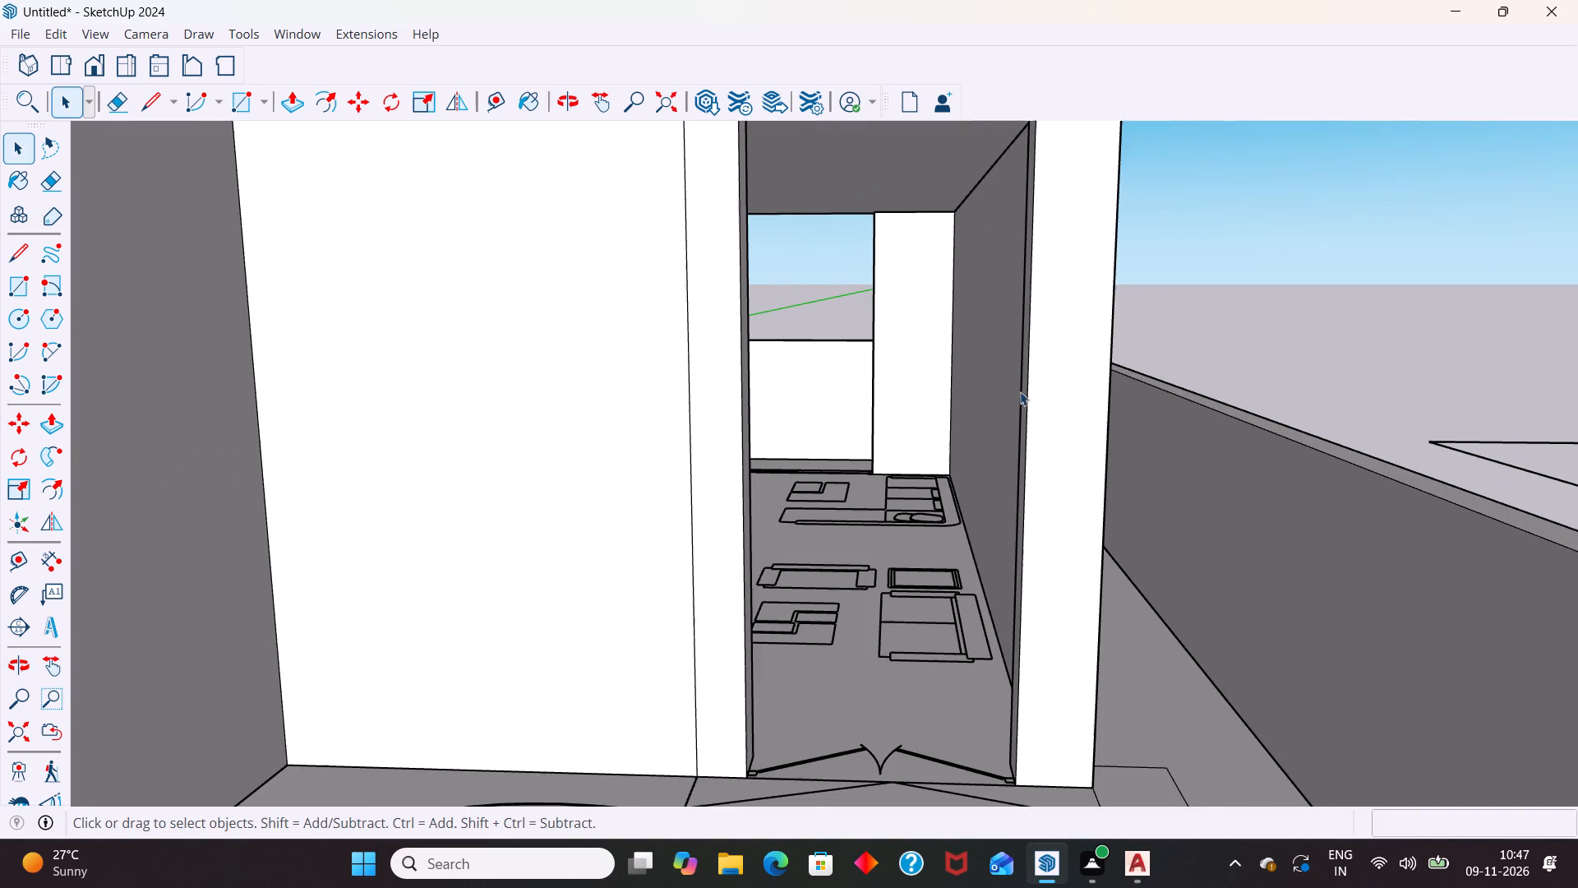
{"action": "scroll", "coordinate": [1020, 406], "scroll_direction": "down", "scroll_amount": 4}
{"action": "middle_click_drag", "start_coordinate": [1007, 430], "coordinate": [930, 439]}
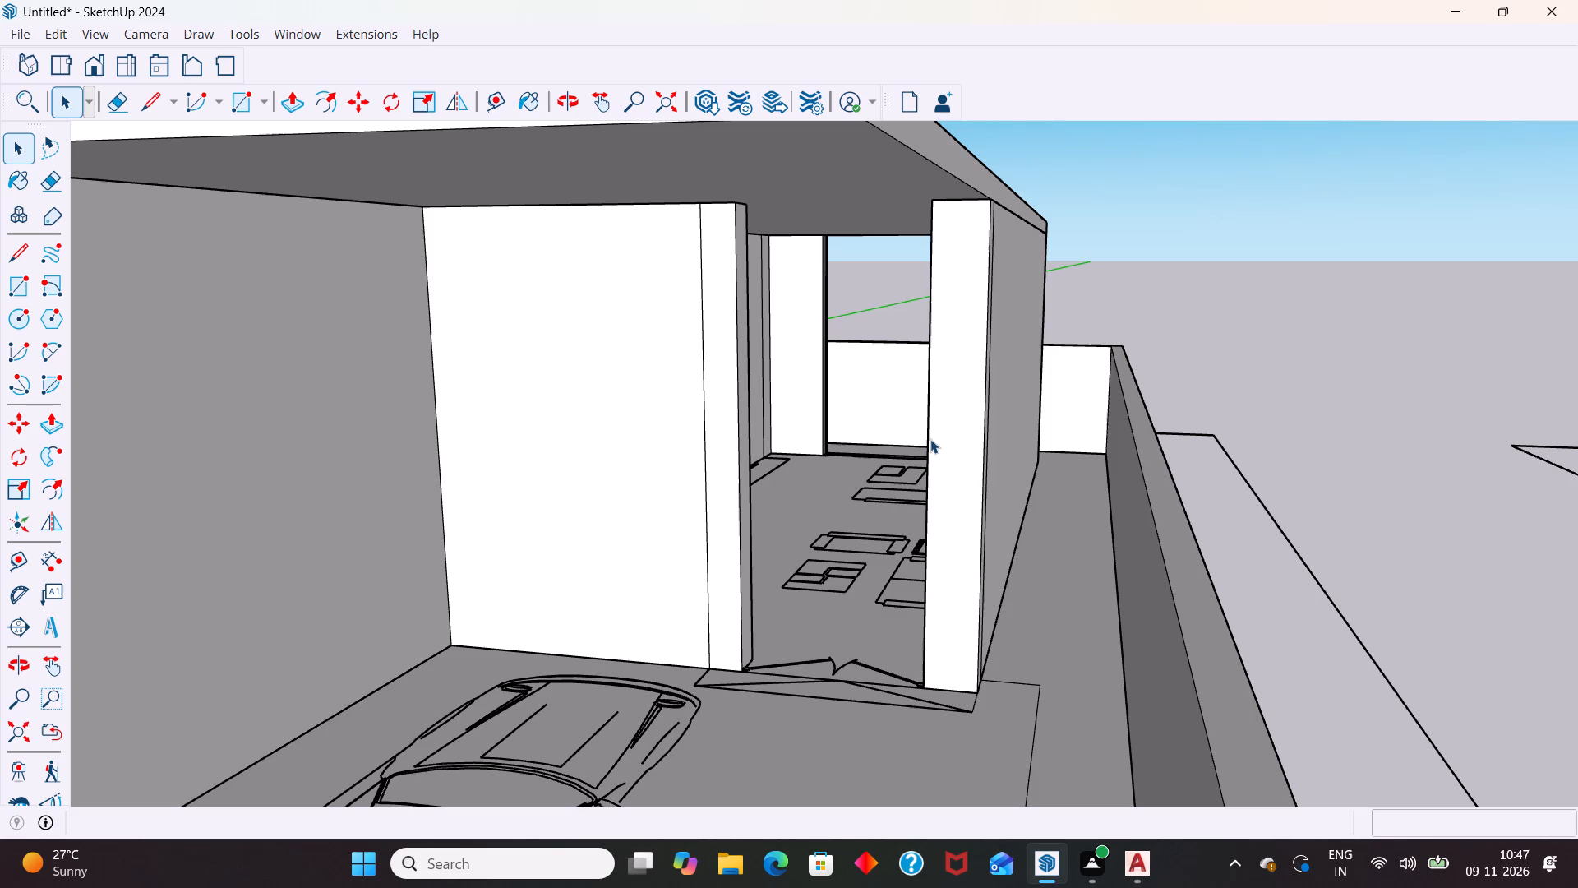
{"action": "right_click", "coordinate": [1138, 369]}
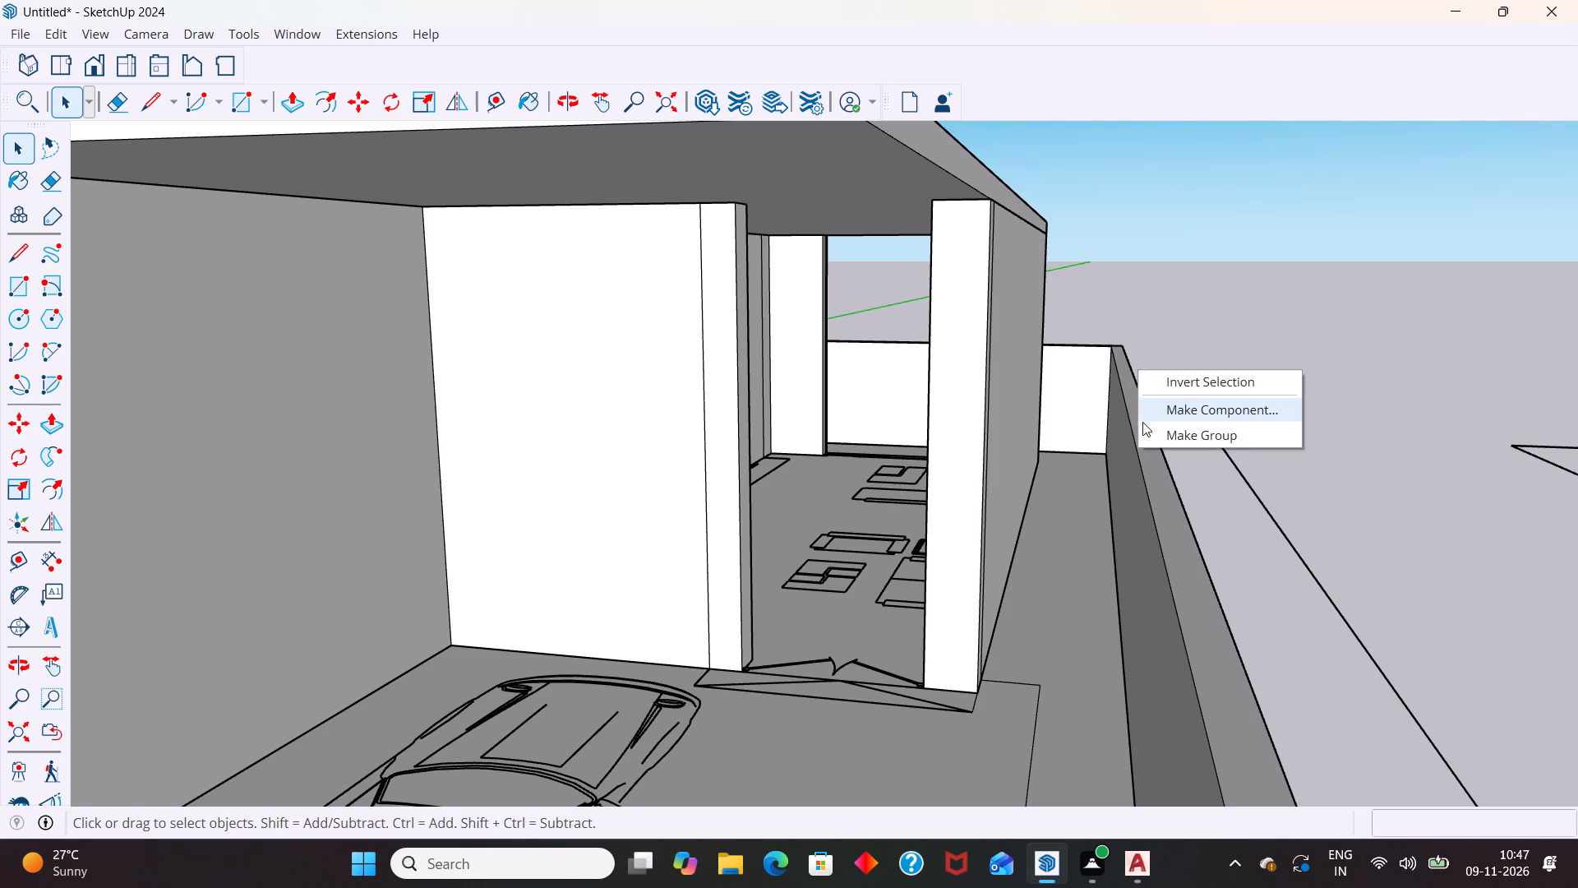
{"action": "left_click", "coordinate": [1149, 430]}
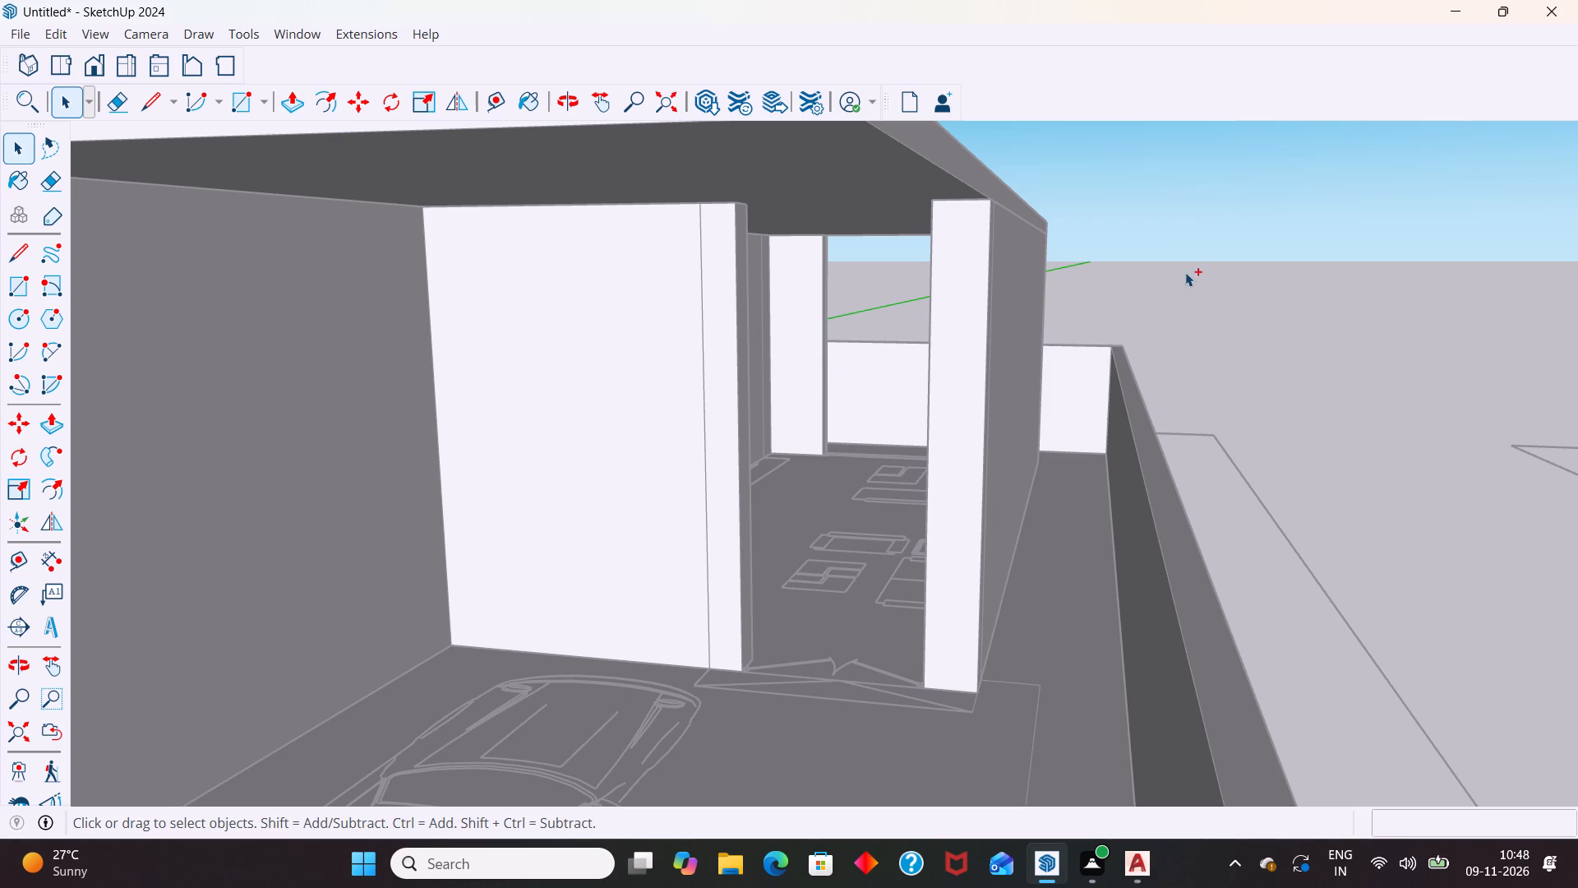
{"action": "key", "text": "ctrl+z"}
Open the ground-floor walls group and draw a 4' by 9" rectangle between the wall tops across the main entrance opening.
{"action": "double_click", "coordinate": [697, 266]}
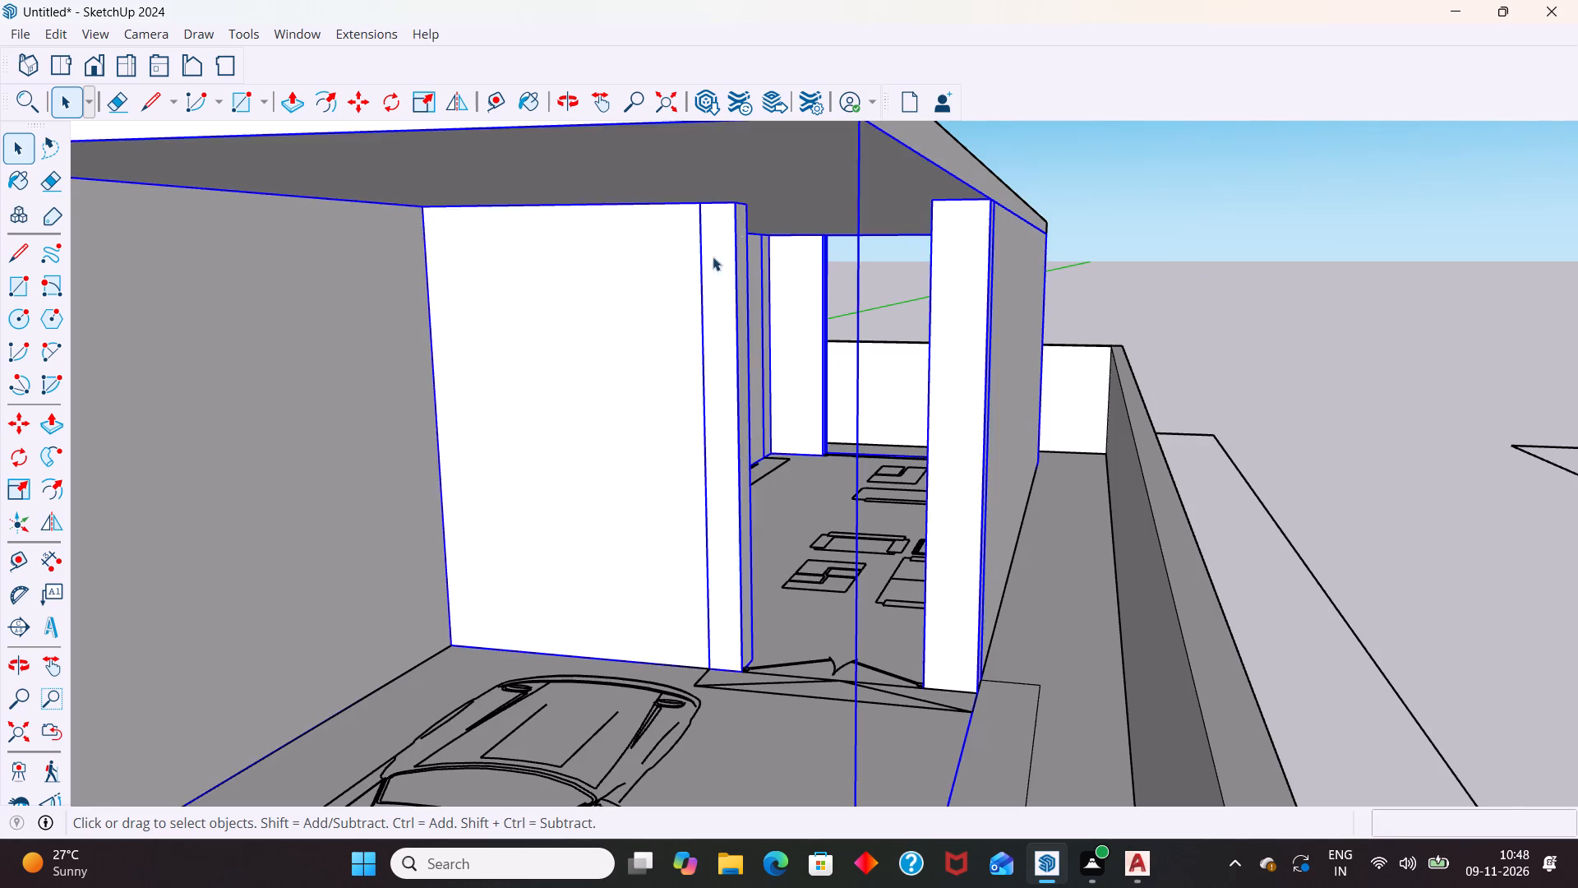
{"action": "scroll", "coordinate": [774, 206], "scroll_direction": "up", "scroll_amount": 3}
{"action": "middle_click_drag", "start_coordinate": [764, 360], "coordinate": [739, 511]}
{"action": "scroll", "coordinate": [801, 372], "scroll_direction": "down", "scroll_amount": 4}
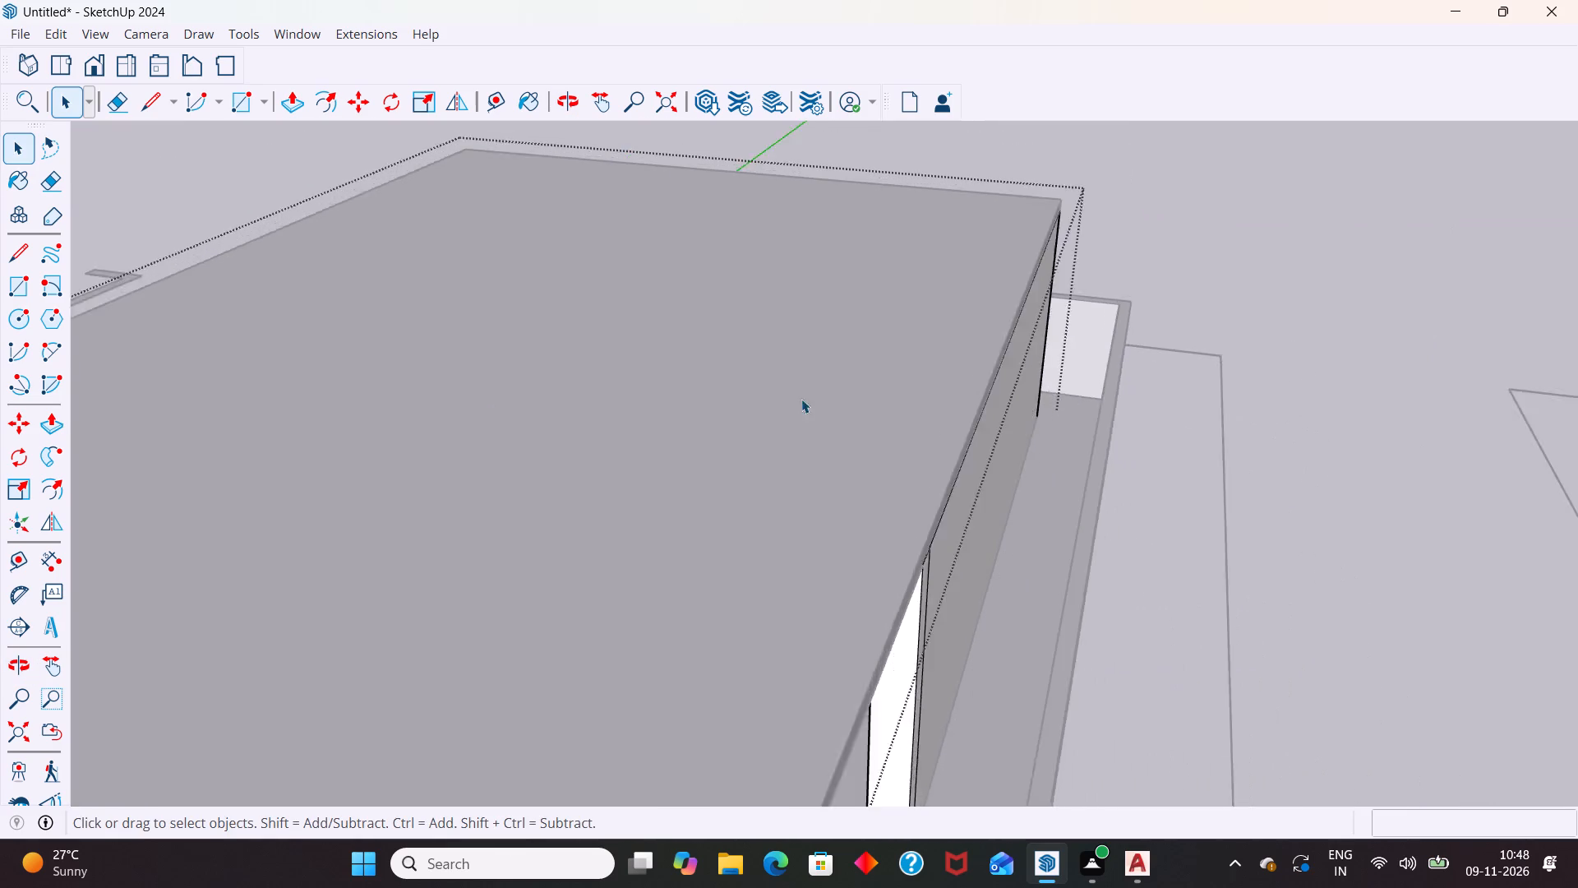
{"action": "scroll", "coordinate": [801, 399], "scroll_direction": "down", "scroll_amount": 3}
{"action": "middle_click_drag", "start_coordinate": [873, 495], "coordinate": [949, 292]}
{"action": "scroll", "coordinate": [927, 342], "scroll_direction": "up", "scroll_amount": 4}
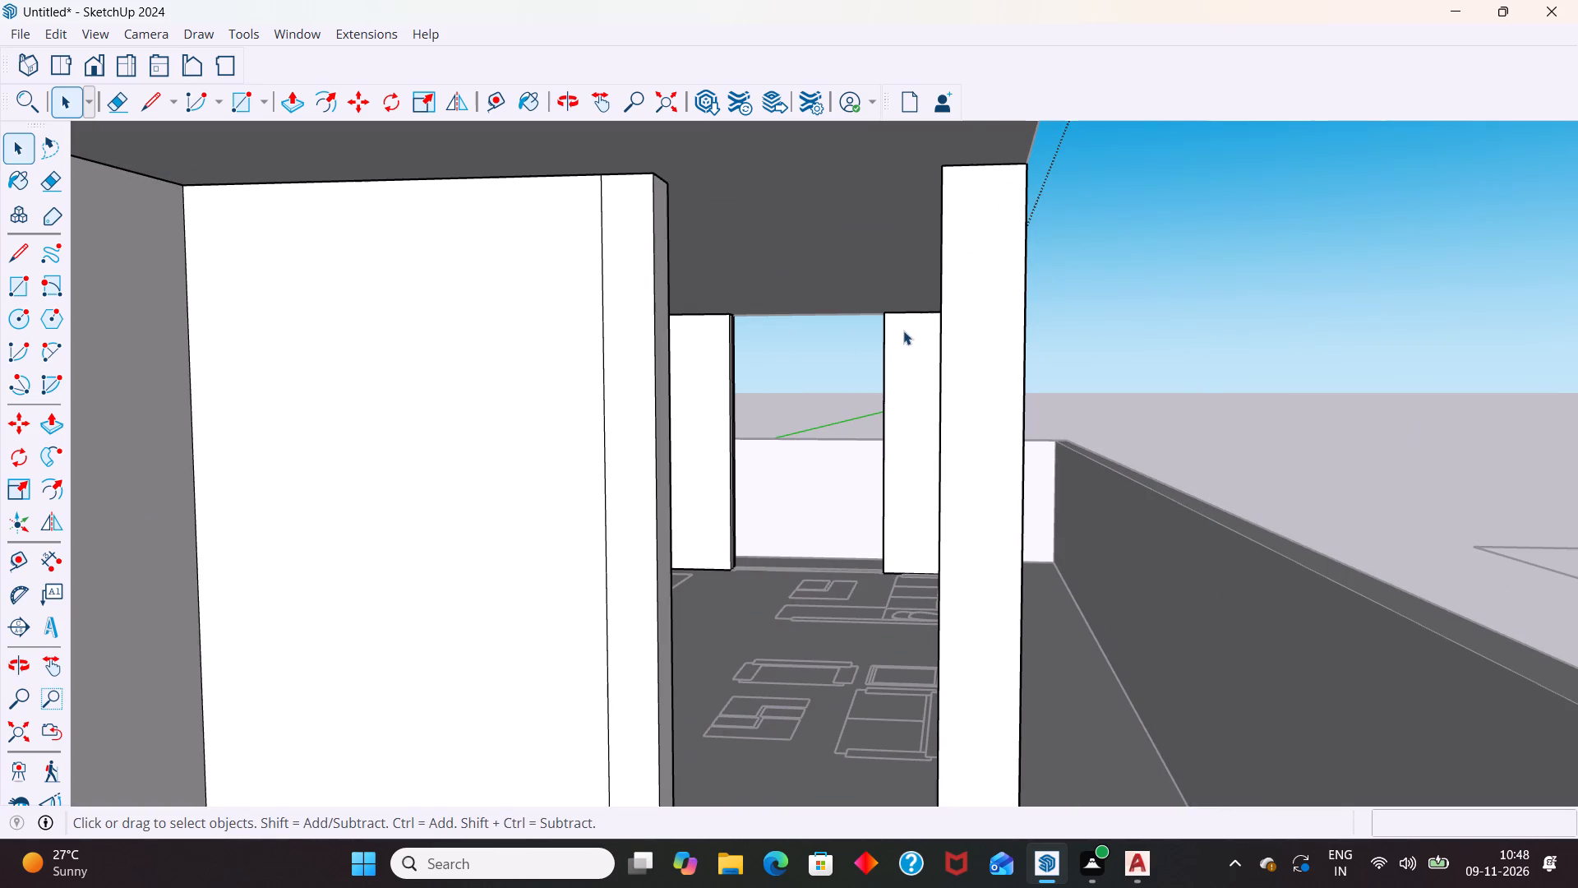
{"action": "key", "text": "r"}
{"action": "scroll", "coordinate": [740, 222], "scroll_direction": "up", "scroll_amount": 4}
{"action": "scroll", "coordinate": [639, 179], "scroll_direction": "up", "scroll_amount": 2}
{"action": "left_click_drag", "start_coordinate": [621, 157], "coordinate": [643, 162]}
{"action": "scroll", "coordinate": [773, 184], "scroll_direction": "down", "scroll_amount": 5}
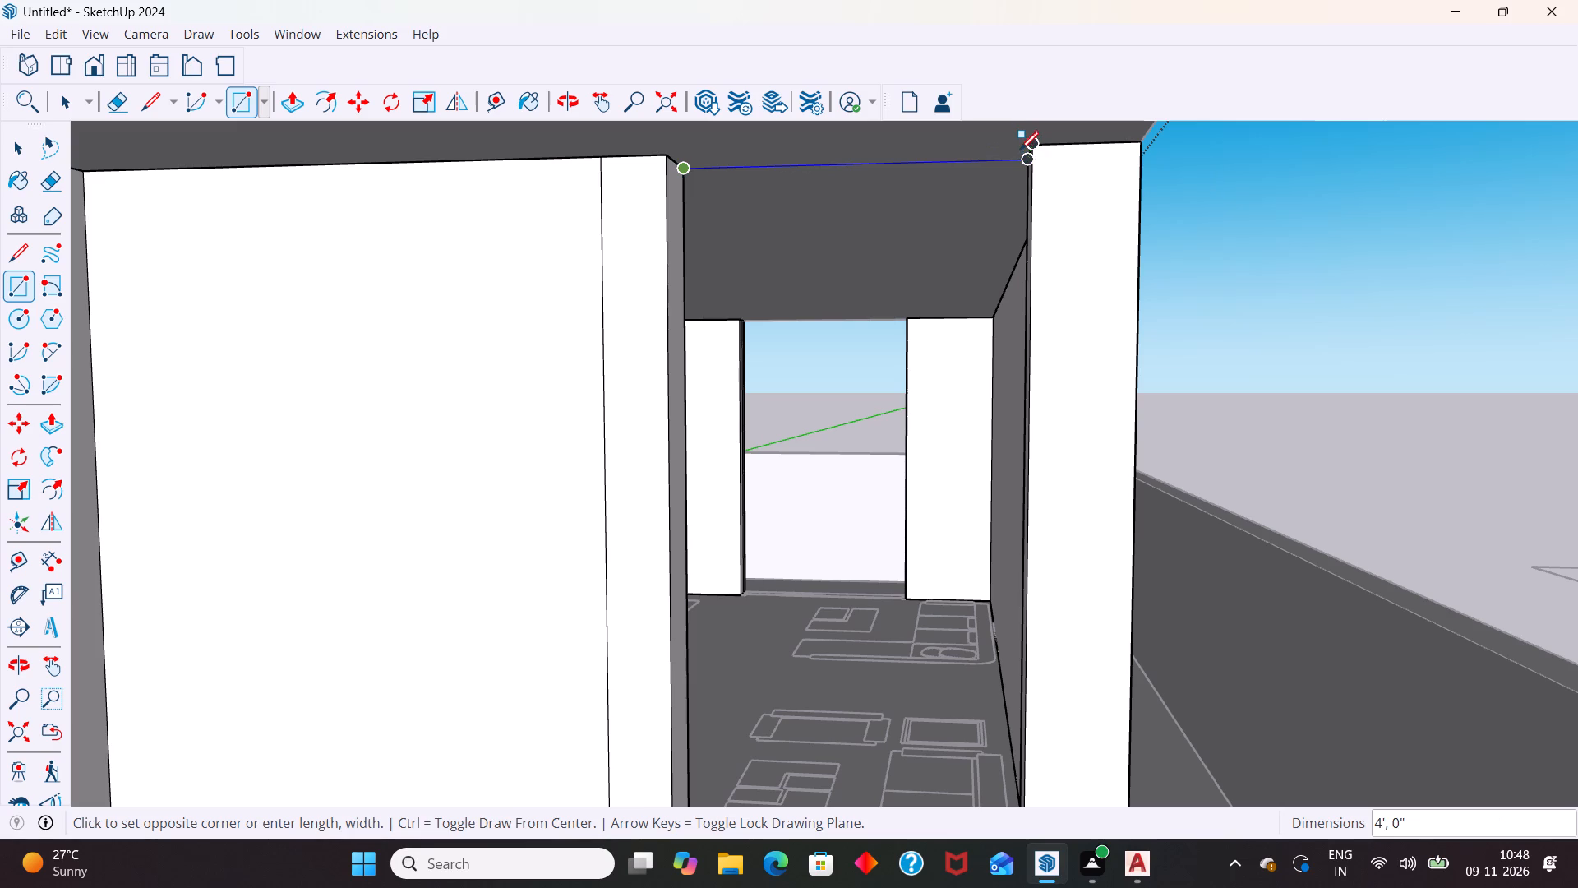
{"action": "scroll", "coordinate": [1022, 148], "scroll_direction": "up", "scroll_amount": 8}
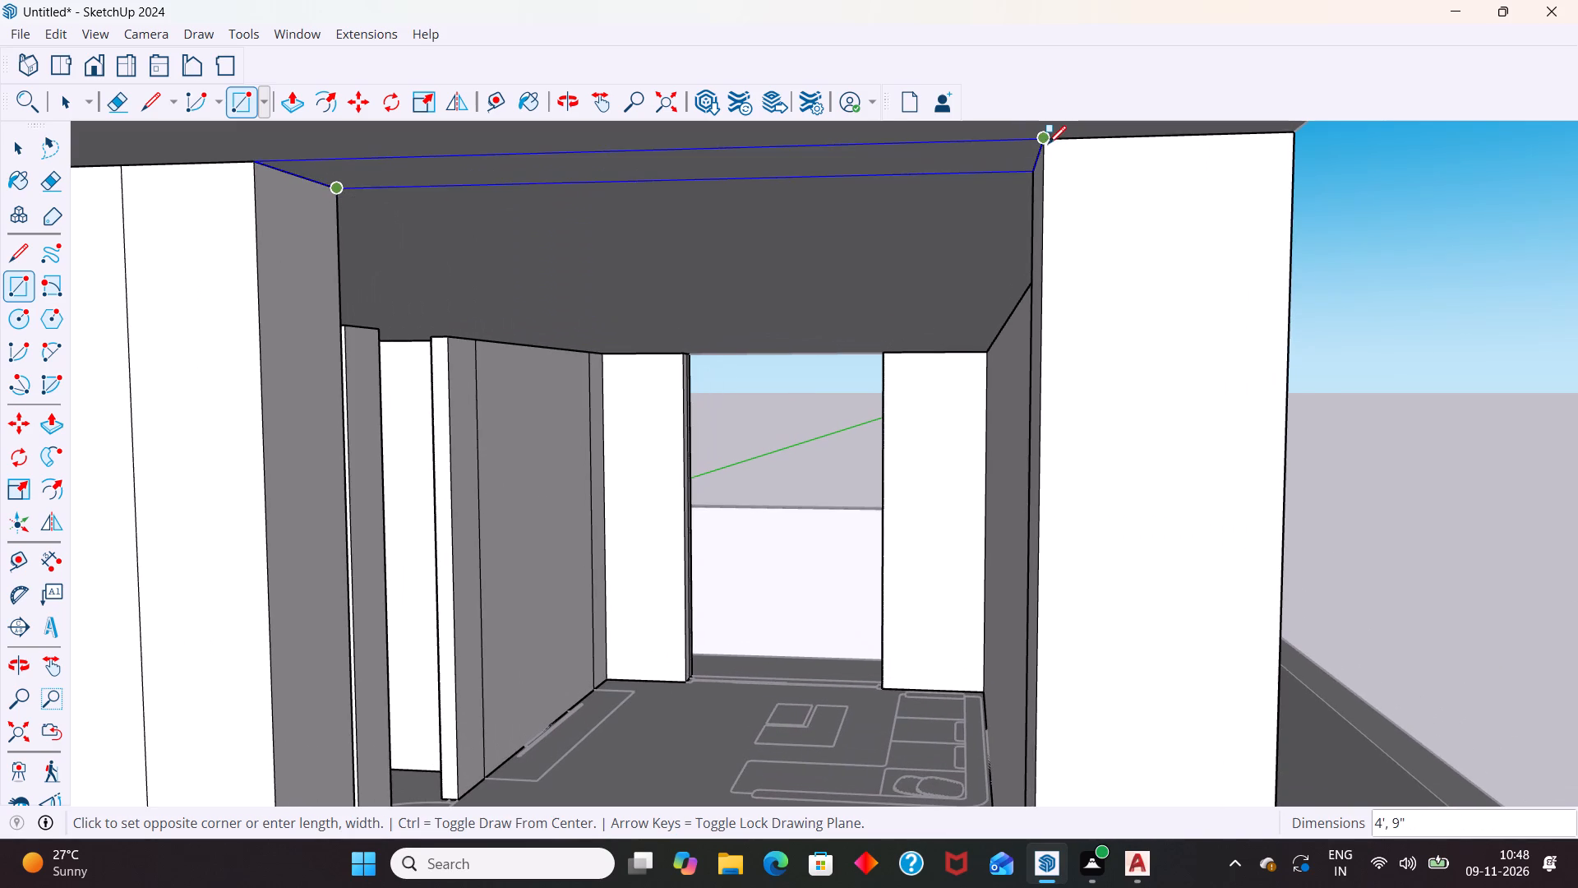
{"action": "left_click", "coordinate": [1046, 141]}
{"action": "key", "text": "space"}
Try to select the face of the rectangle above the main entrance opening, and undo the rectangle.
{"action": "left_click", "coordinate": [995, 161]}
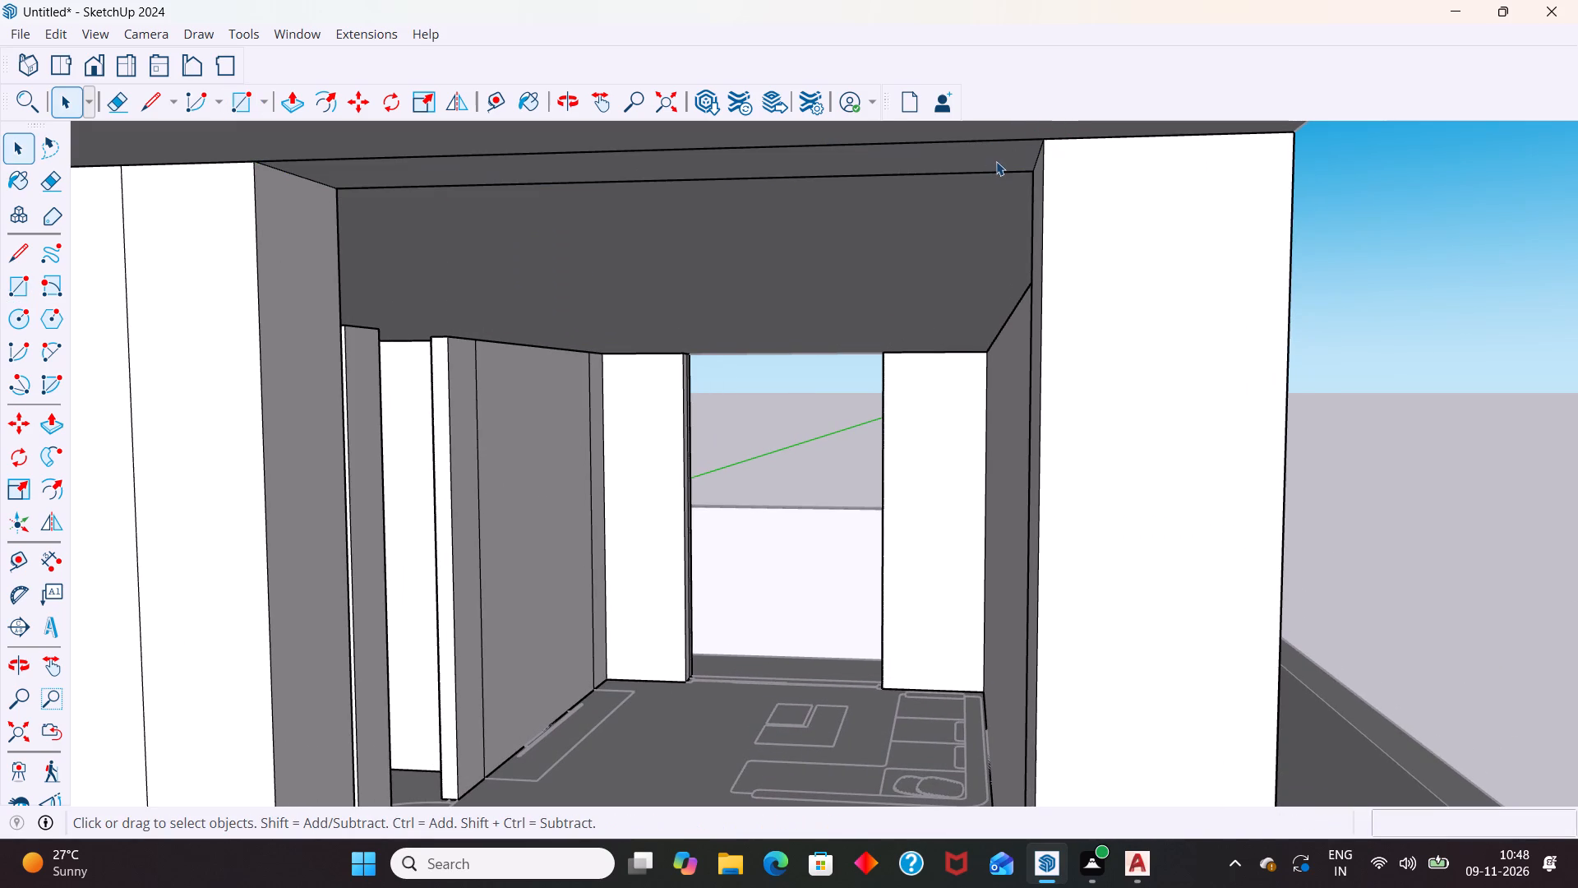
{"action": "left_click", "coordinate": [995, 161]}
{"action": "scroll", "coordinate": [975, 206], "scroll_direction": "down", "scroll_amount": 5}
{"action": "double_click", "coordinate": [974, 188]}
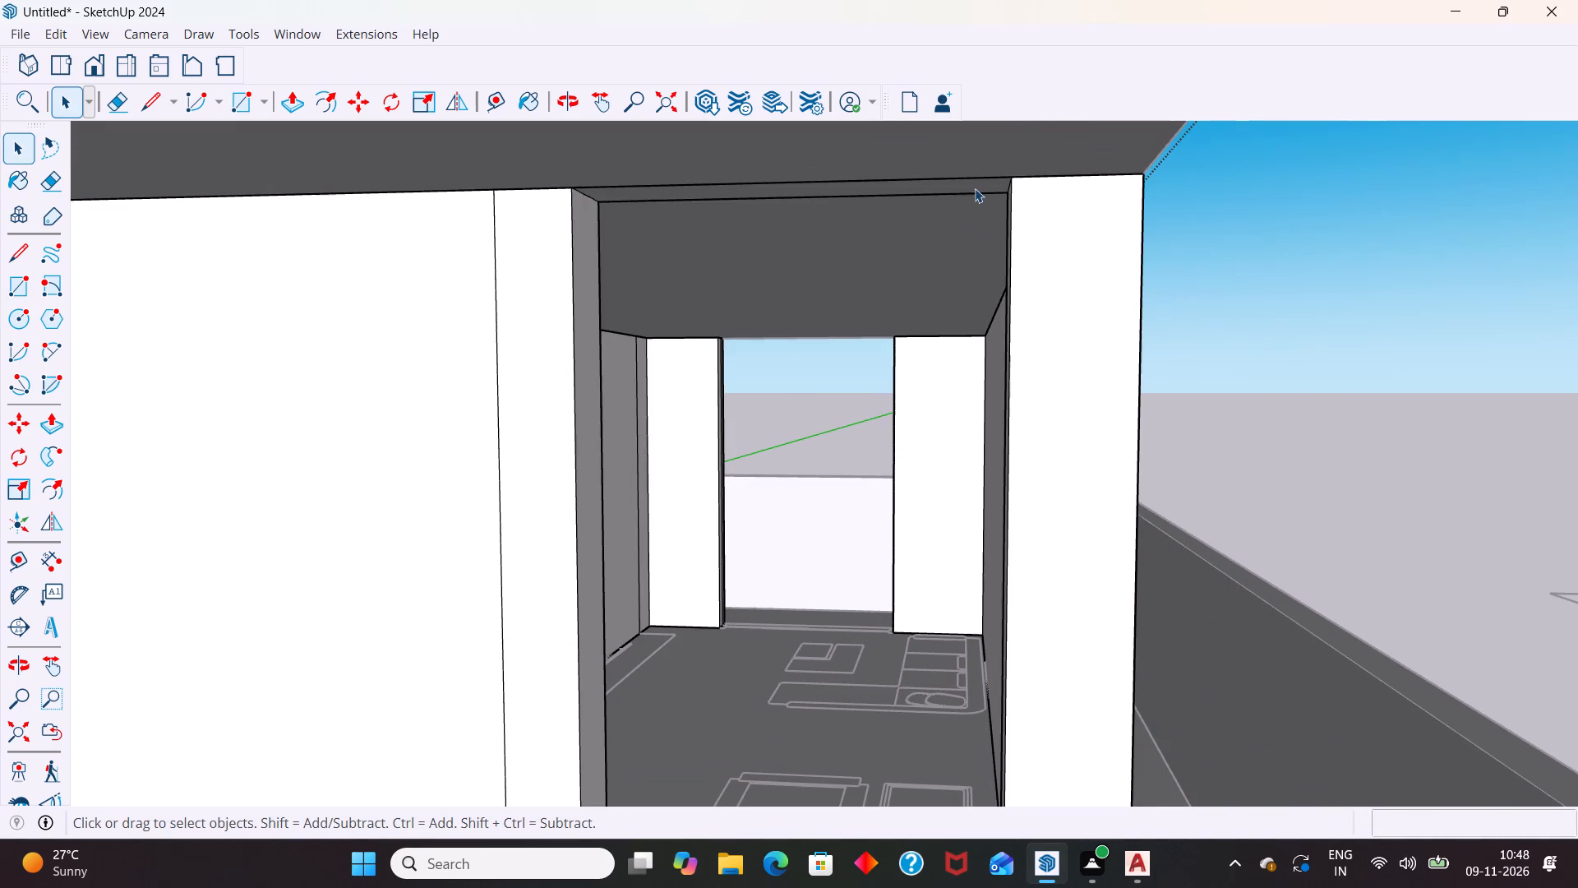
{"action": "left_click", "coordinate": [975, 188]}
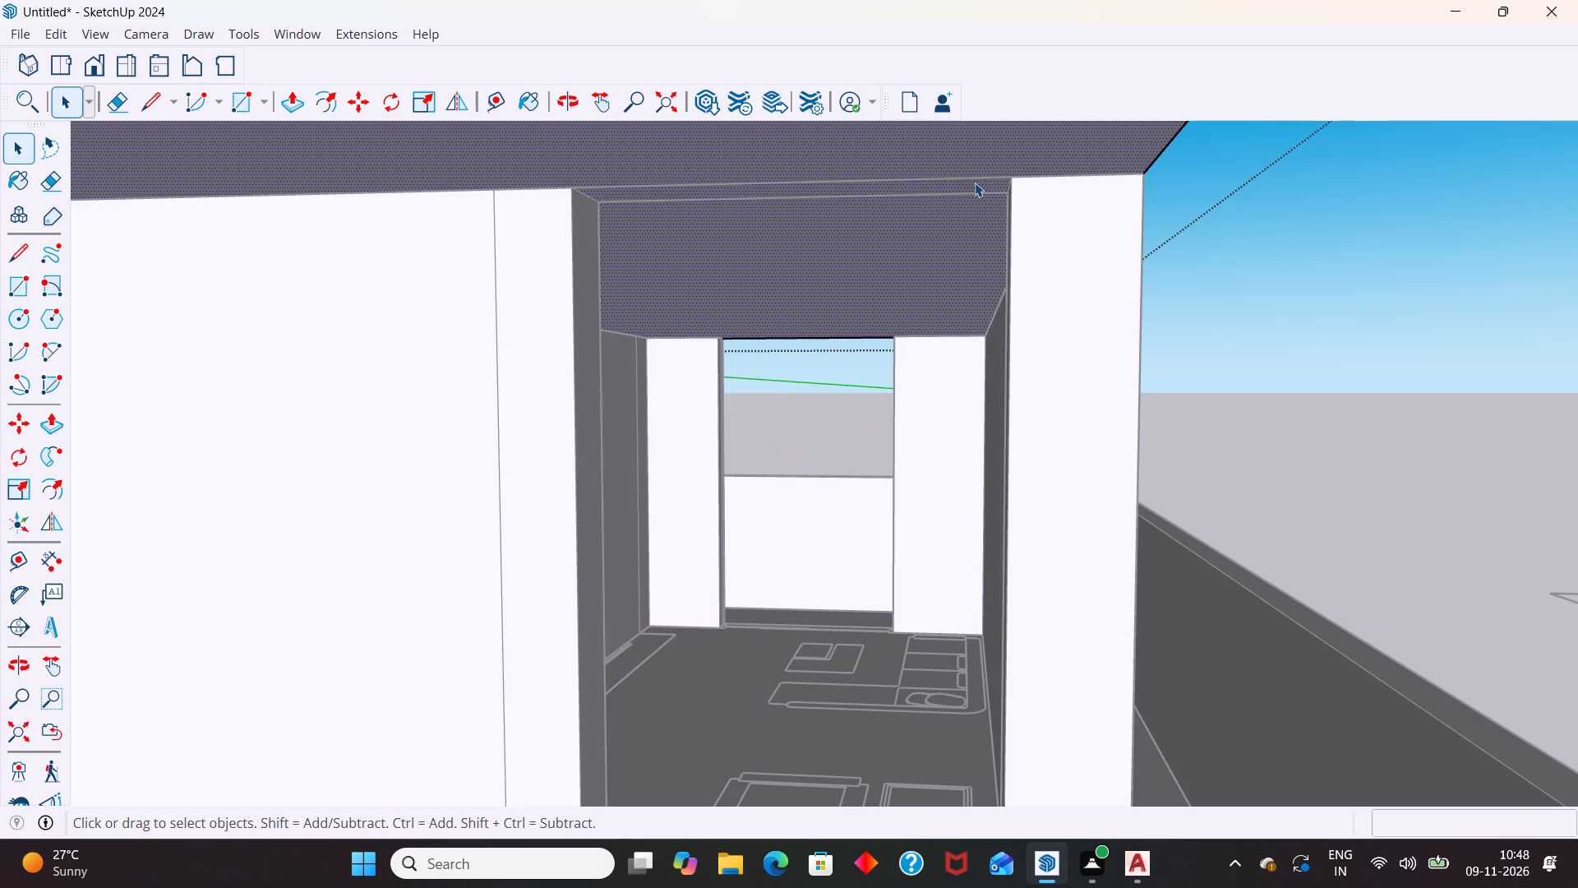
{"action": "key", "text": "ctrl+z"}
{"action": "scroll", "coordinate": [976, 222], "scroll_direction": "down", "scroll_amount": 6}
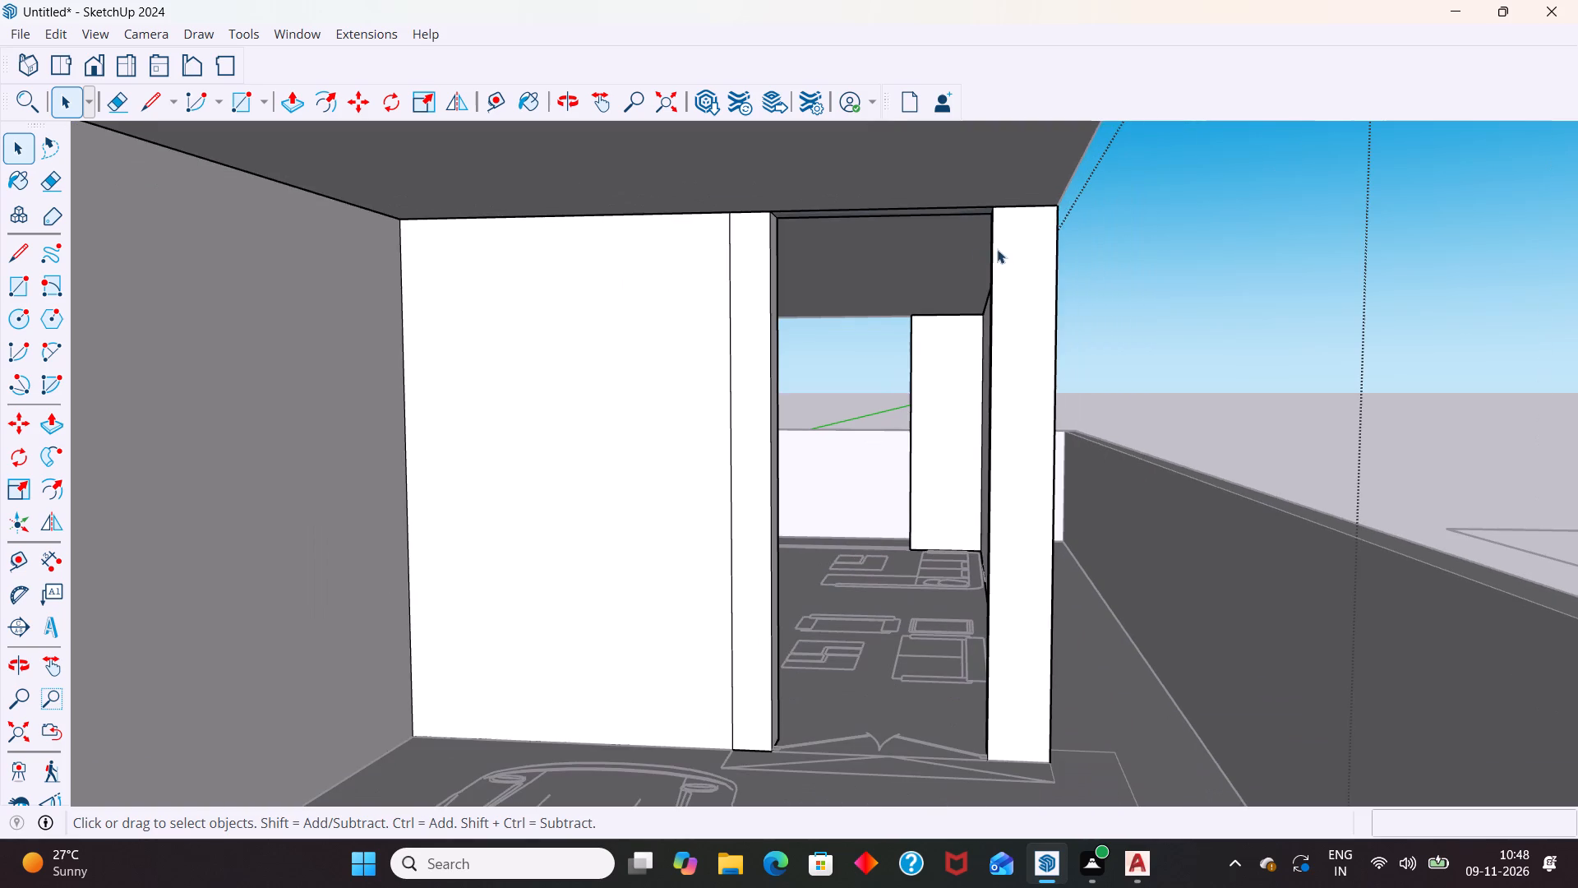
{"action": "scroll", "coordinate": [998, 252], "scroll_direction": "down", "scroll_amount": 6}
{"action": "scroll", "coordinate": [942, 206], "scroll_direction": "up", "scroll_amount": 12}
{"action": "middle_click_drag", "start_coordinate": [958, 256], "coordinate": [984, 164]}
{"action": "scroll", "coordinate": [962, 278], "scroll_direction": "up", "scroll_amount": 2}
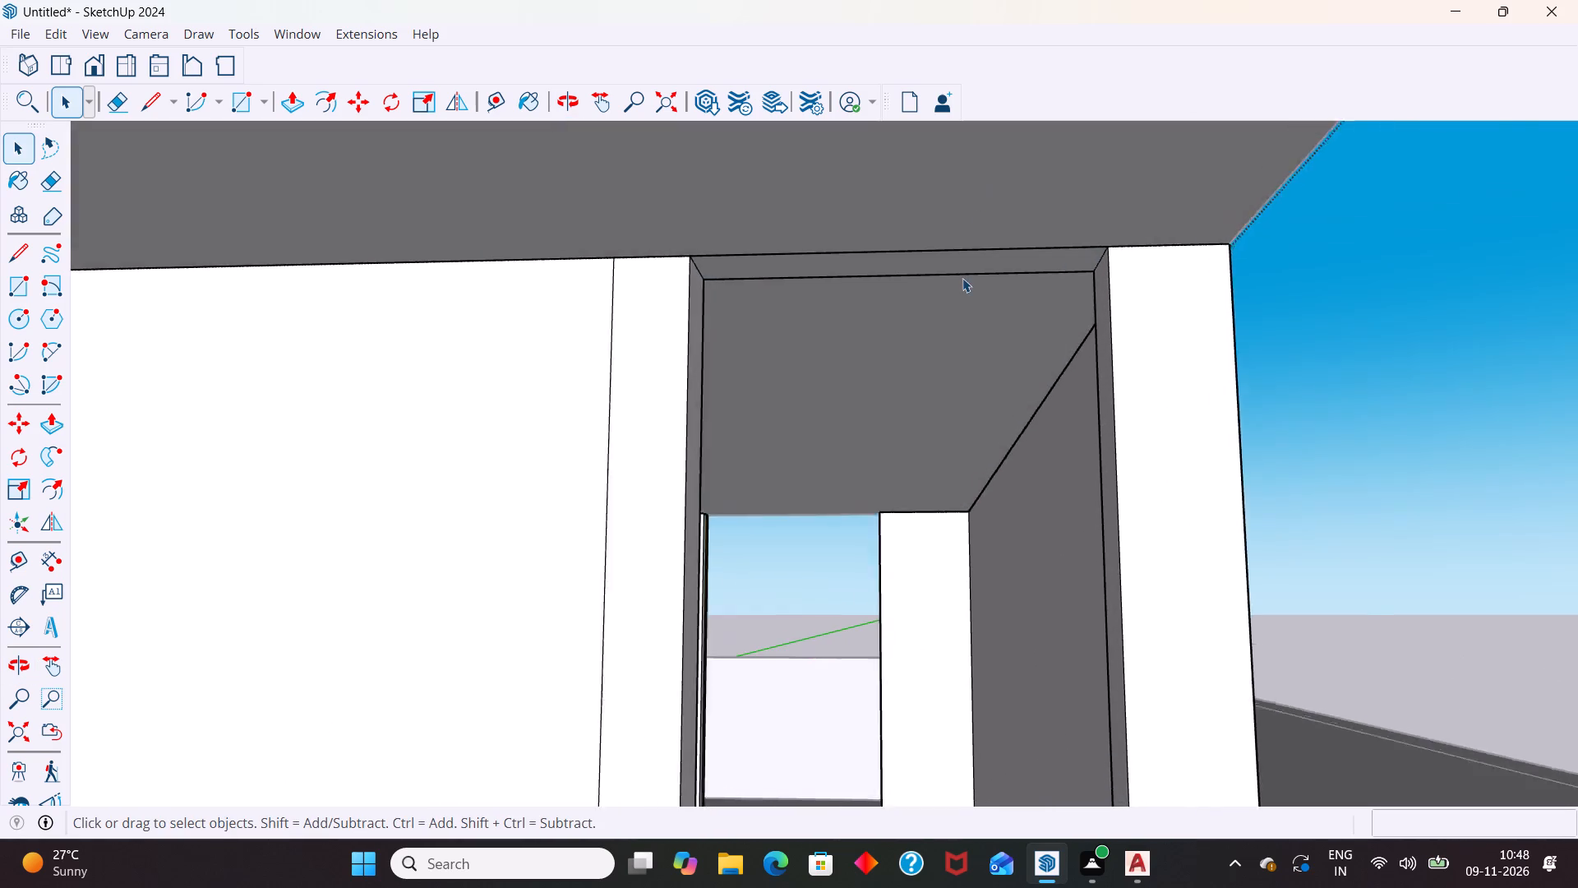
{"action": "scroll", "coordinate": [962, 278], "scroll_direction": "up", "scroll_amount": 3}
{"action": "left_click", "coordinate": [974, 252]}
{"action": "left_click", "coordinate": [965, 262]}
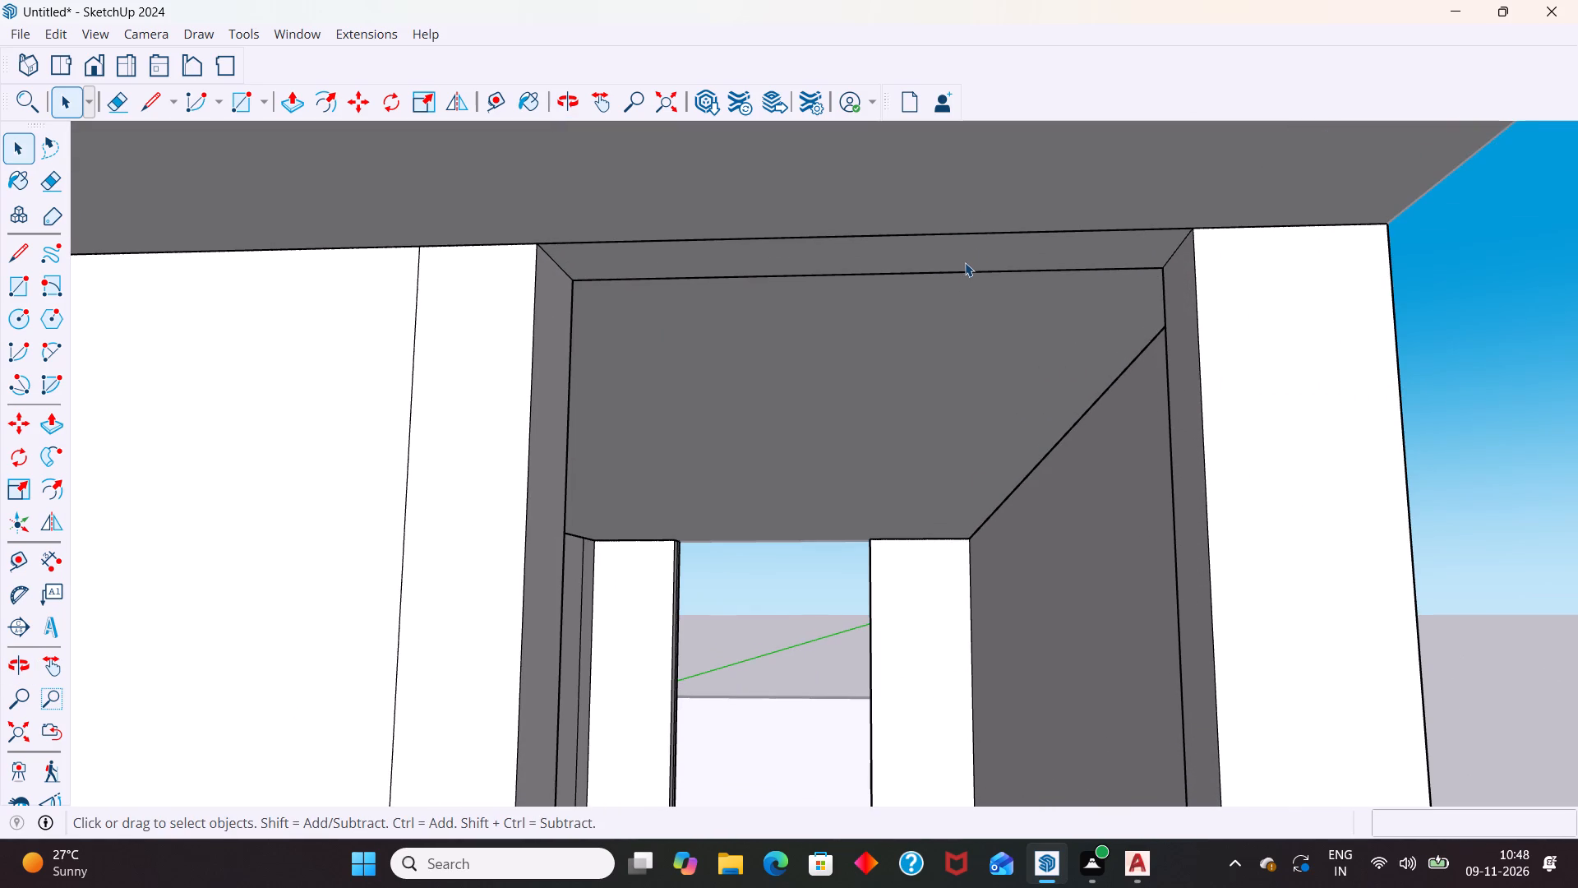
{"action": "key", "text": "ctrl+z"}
Open the roof slab group, select its underside face and examine it around the main entrance opening.
{"action": "scroll", "coordinate": [964, 297], "scroll_direction": "down", "scroll_amount": 3}
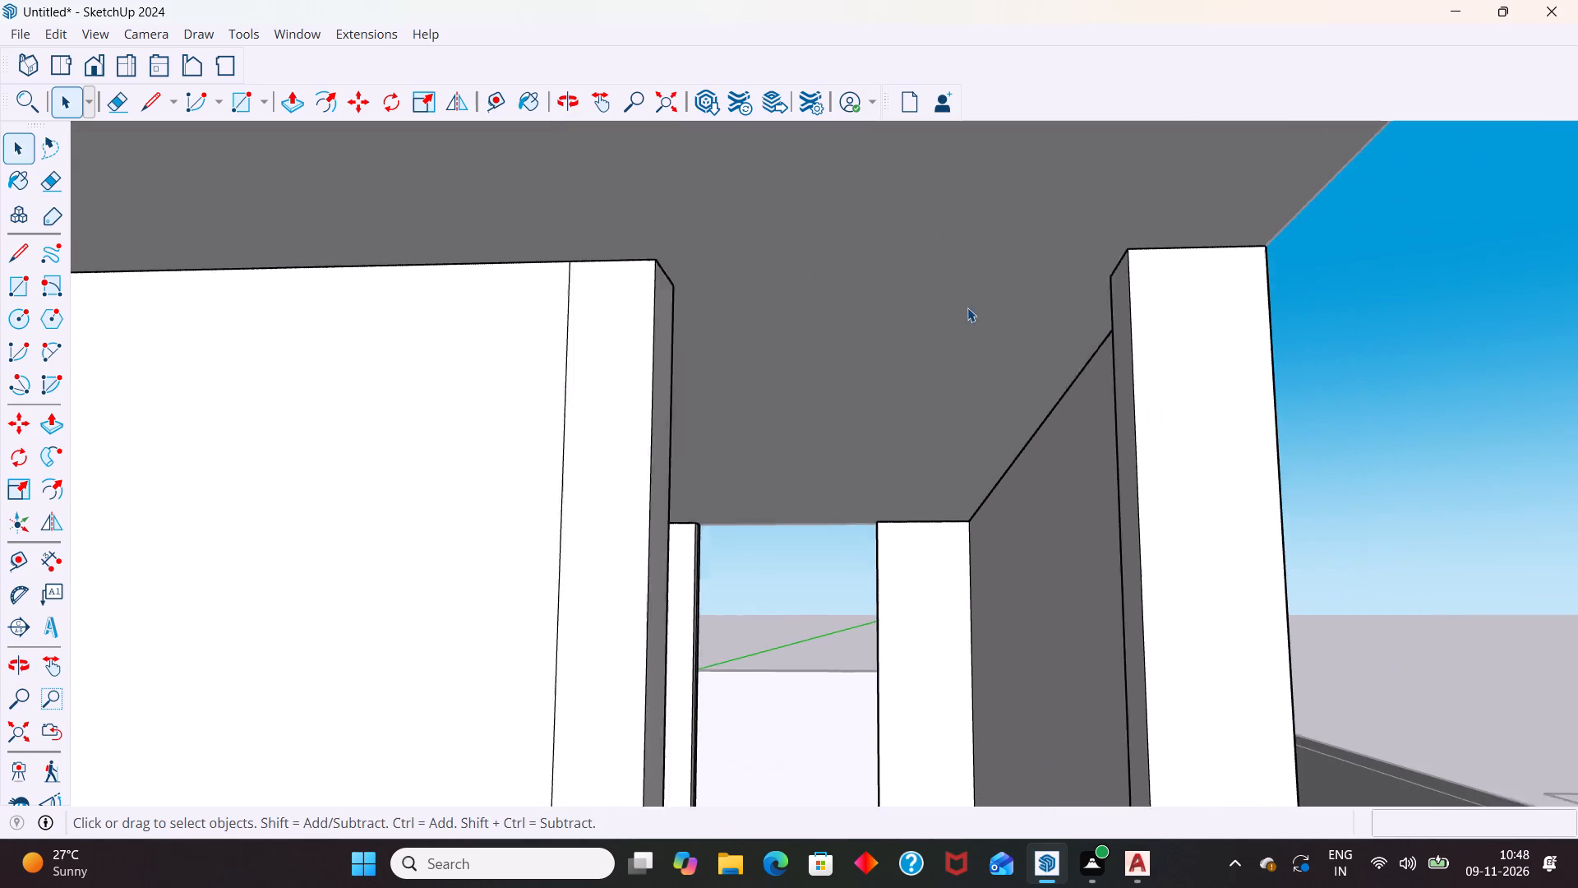
{"action": "scroll", "coordinate": [967, 308], "scroll_direction": "down", "scroll_amount": 2}
{"action": "double_click", "coordinate": [1045, 248]}
{"action": "left_click", "coordinate": [1045, 251]}
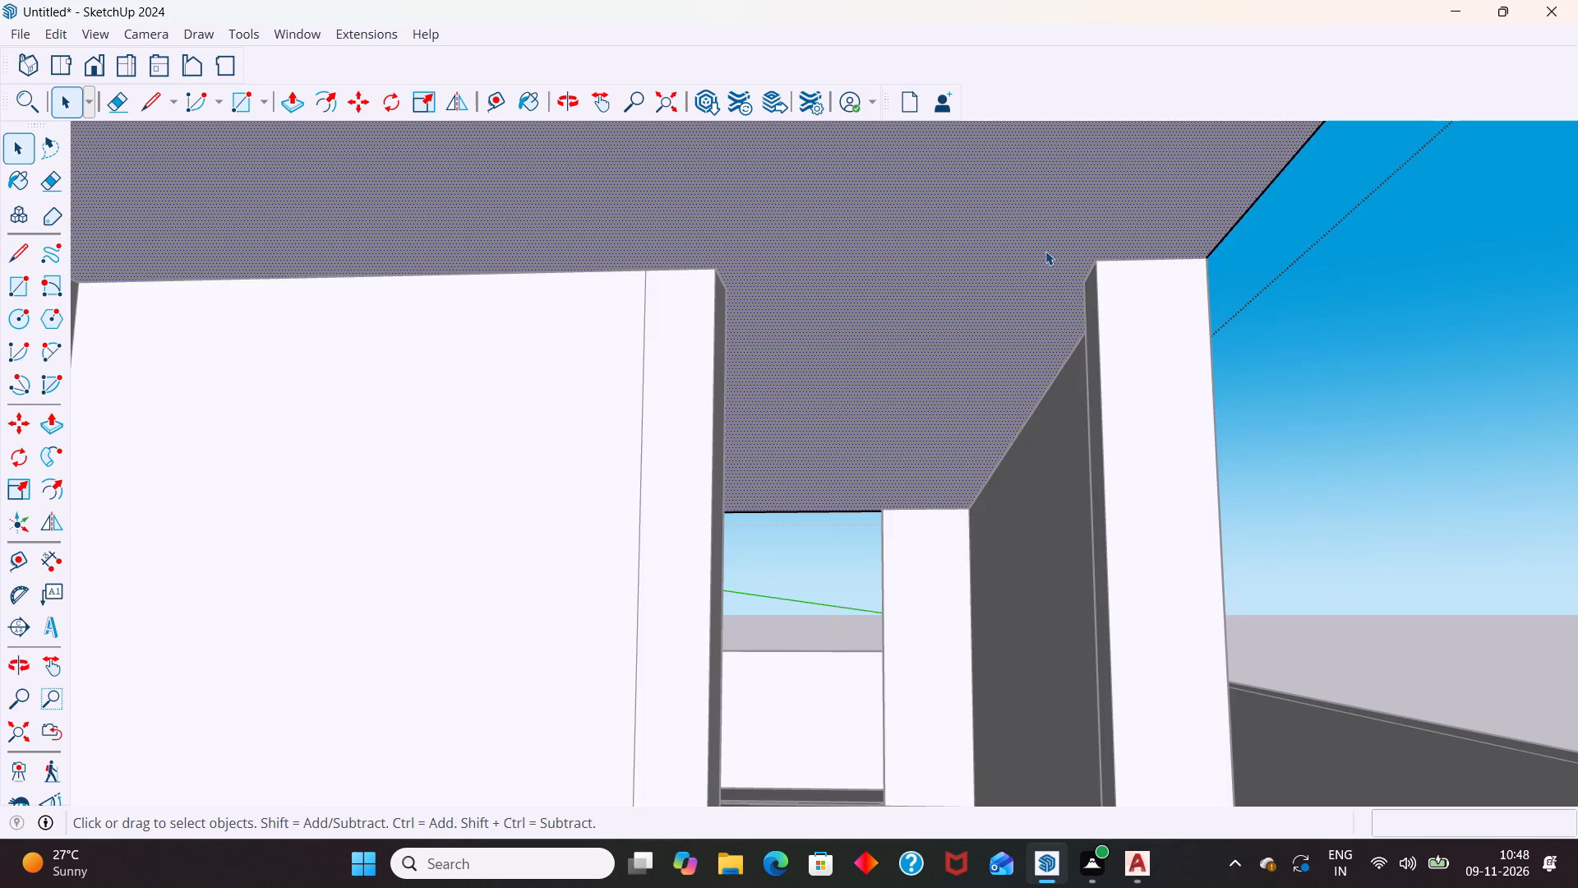
{"action": "middle_click_drag", "start_coordinate": [1115, 331], "coordinate": [1031, 395]}
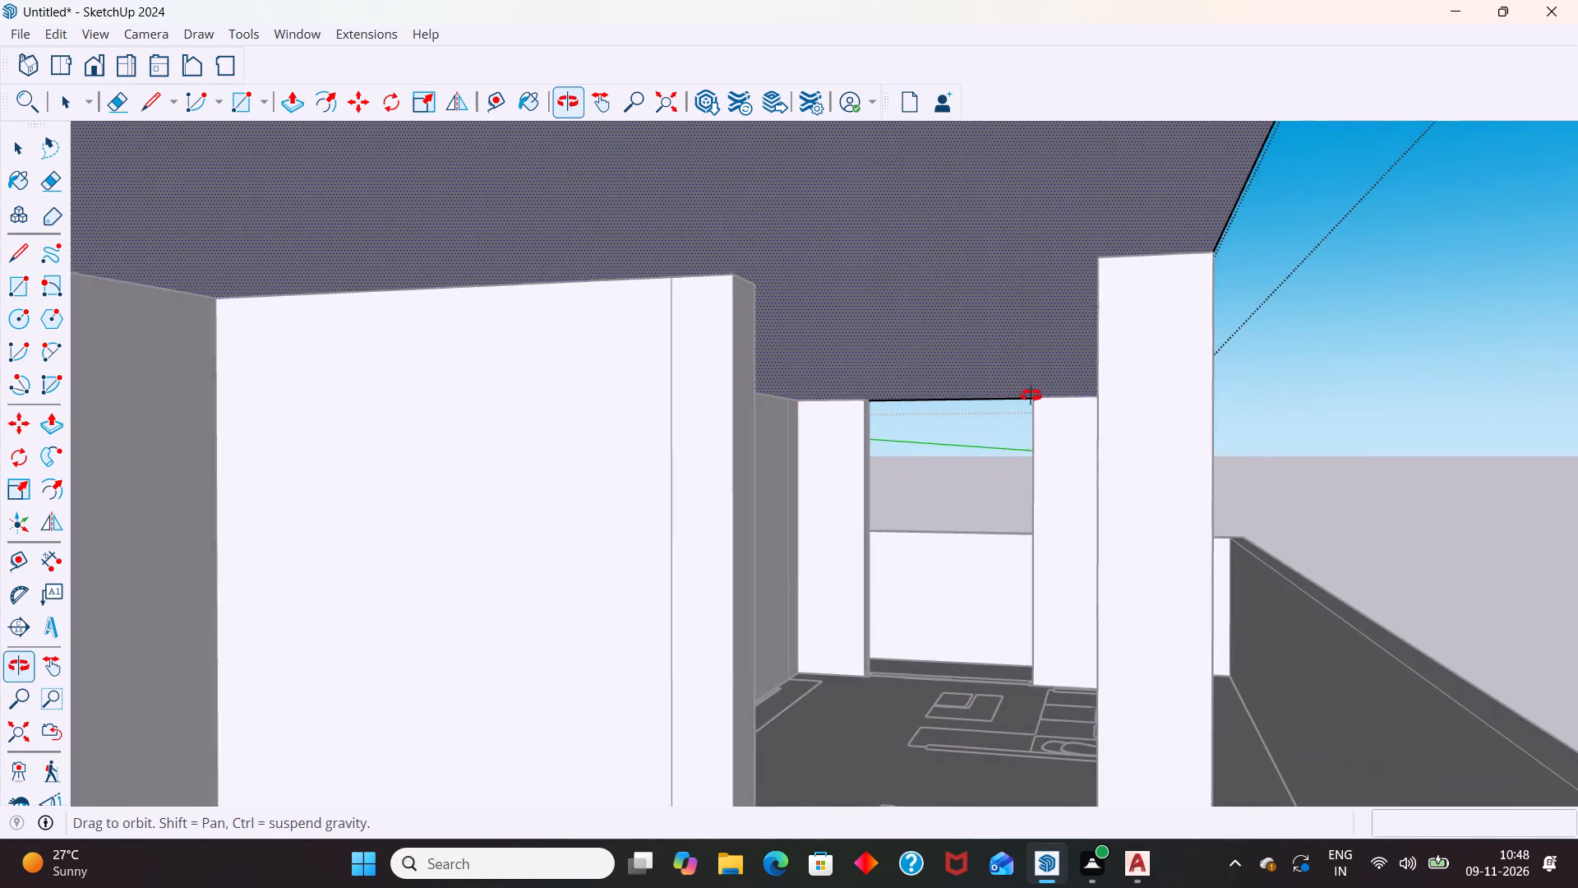
{"action": "middle_click_drag", "start_coordinate": [1031, 395], "coordinate": [1027, 395]}
{"action": "scroll", "coordinate": [1052, 298], "scroll_direction": "down", "scroll_amount": 7}
{"action": "middle_click_drag", "start_coordinate": [1048, 341], "coordinate": [1007, 326]}
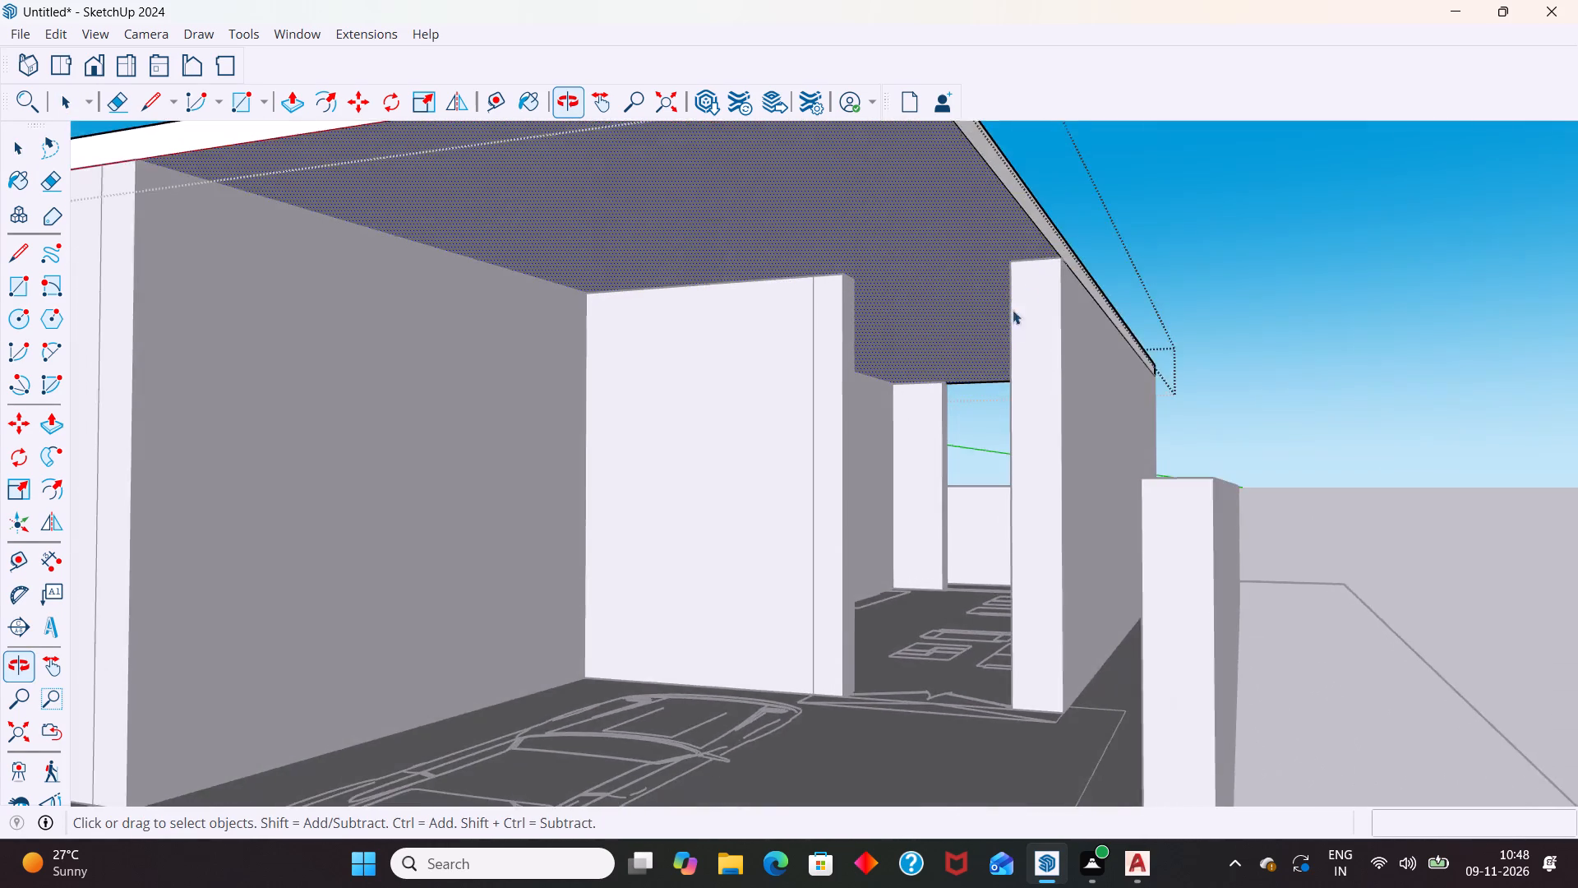
{"action": "scroll", "coordinate": [1043, 251], "scroll_direction": "up", "scroll_amount": 10}
{"action": "middle_click_drag", "start_coordinate": [979, 283], "coordinate": [956, 363]}
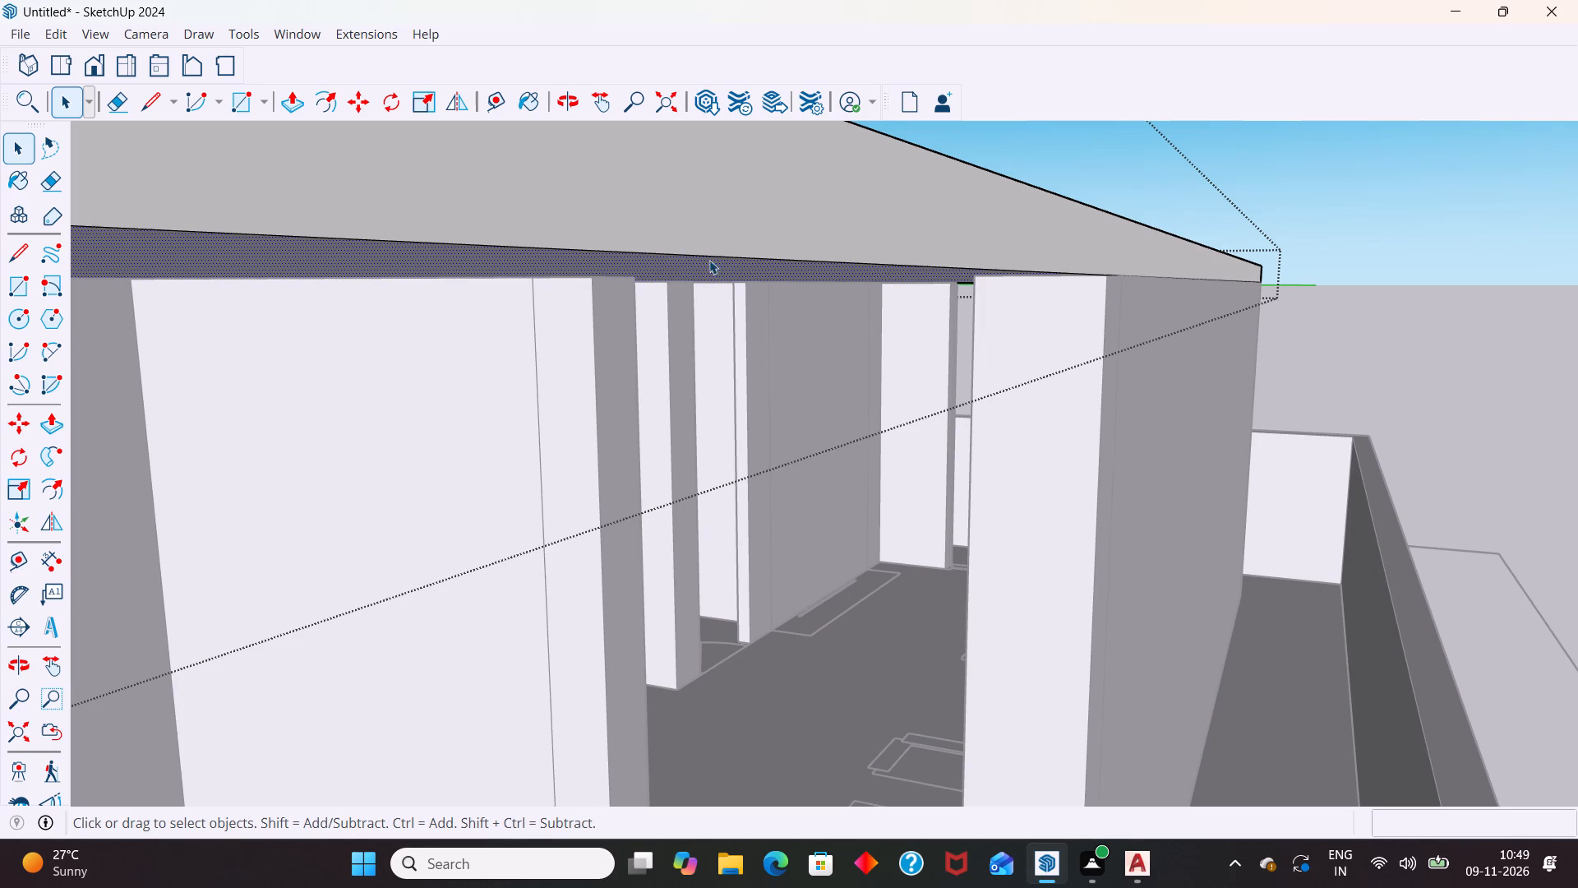
Close the roof slab group and delete the whole roof slab from the house.
{"action": "middle_click_drag", "start_coordinate": [782, 305], "coordinate": [811, 309]}
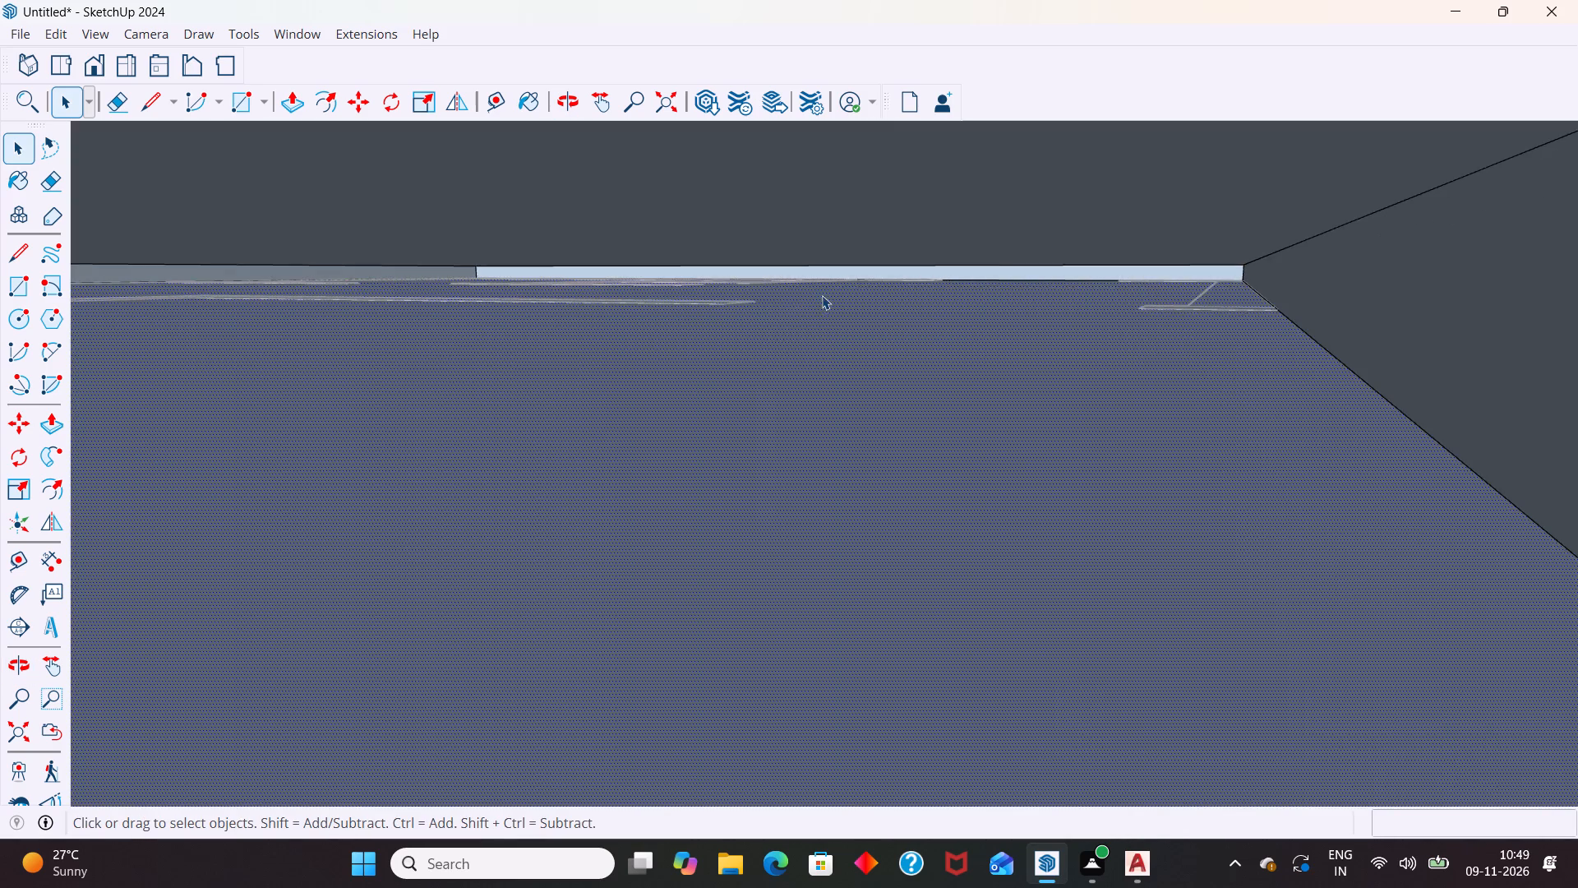
{"action": "scroll", "coordinate": [822, 295], "scroll_direction": "down", "scroll_amount": 20}
{"action": "scroll", "coordinate": [828, 298], "scroll_direction": "down", "scroll_amount": 14}
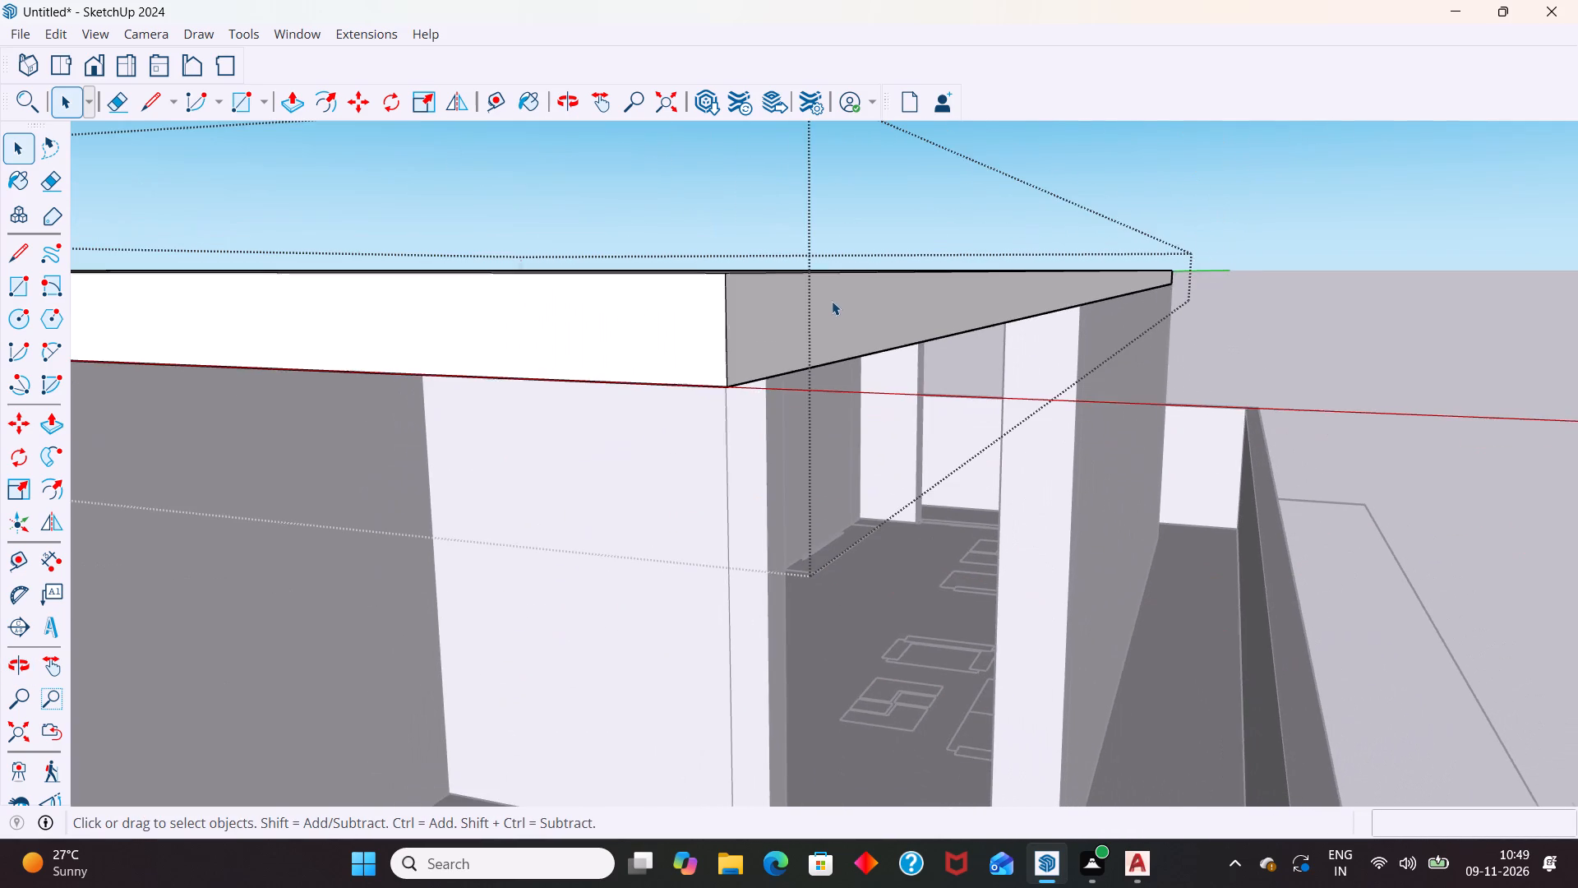
{"action": "middle_click_drag", "start_coordinate": [832, 301], "coordinate": [814, 421]}
{"action": "scroll", "coordinate": [808, 419], "scroll_direction": "down", "scroll_amount": 10}
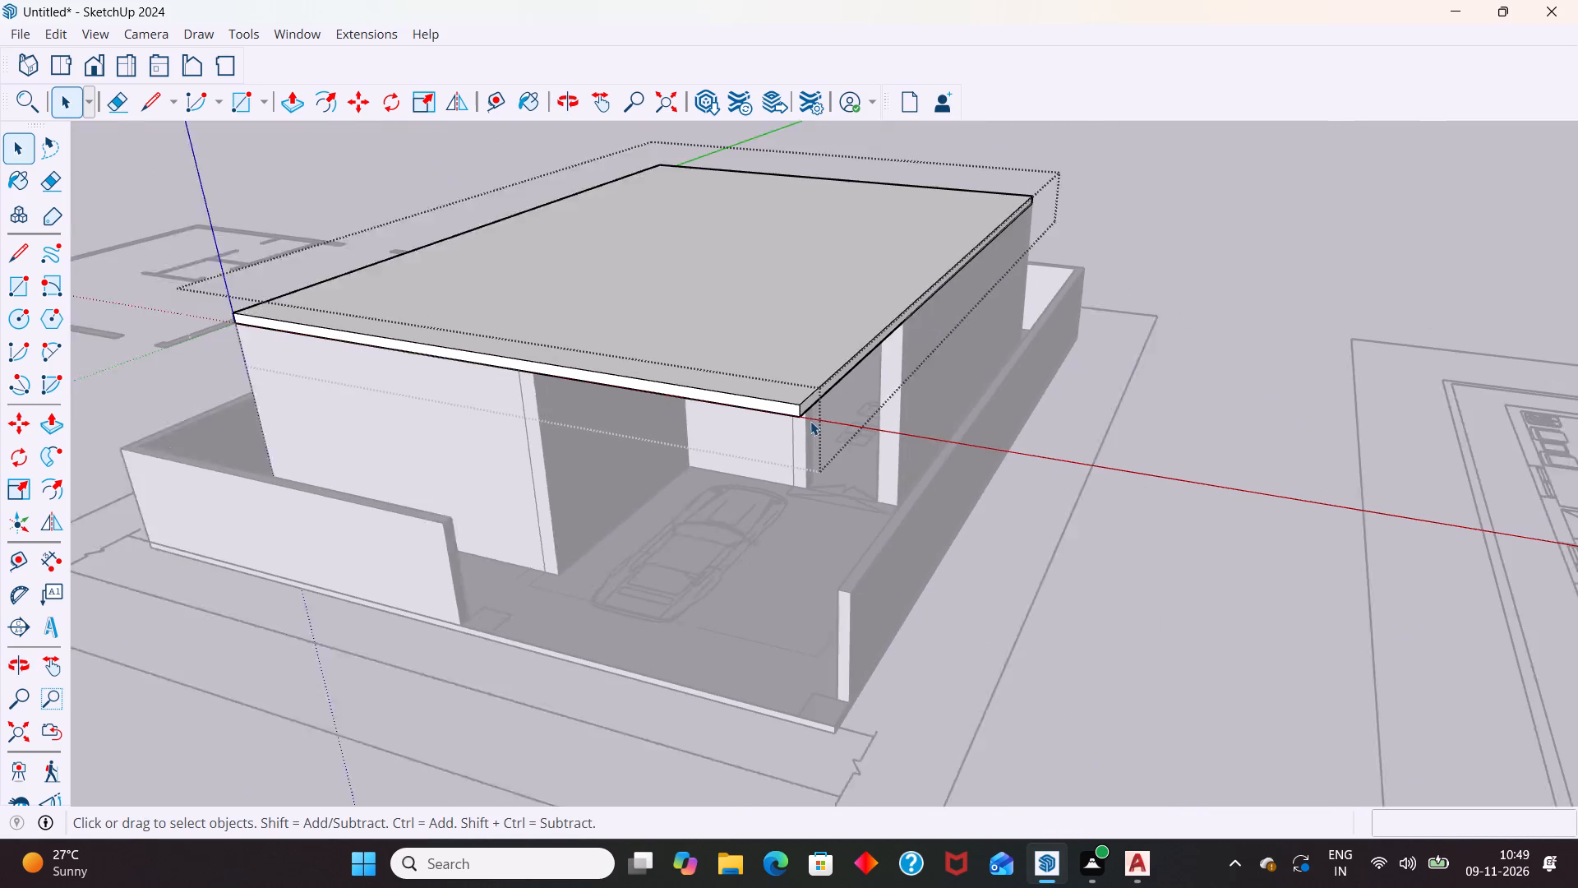
{"action": "scroll", "coordinate": [810, 421], "scroll_direction": "down", "scroll_amount": 2}
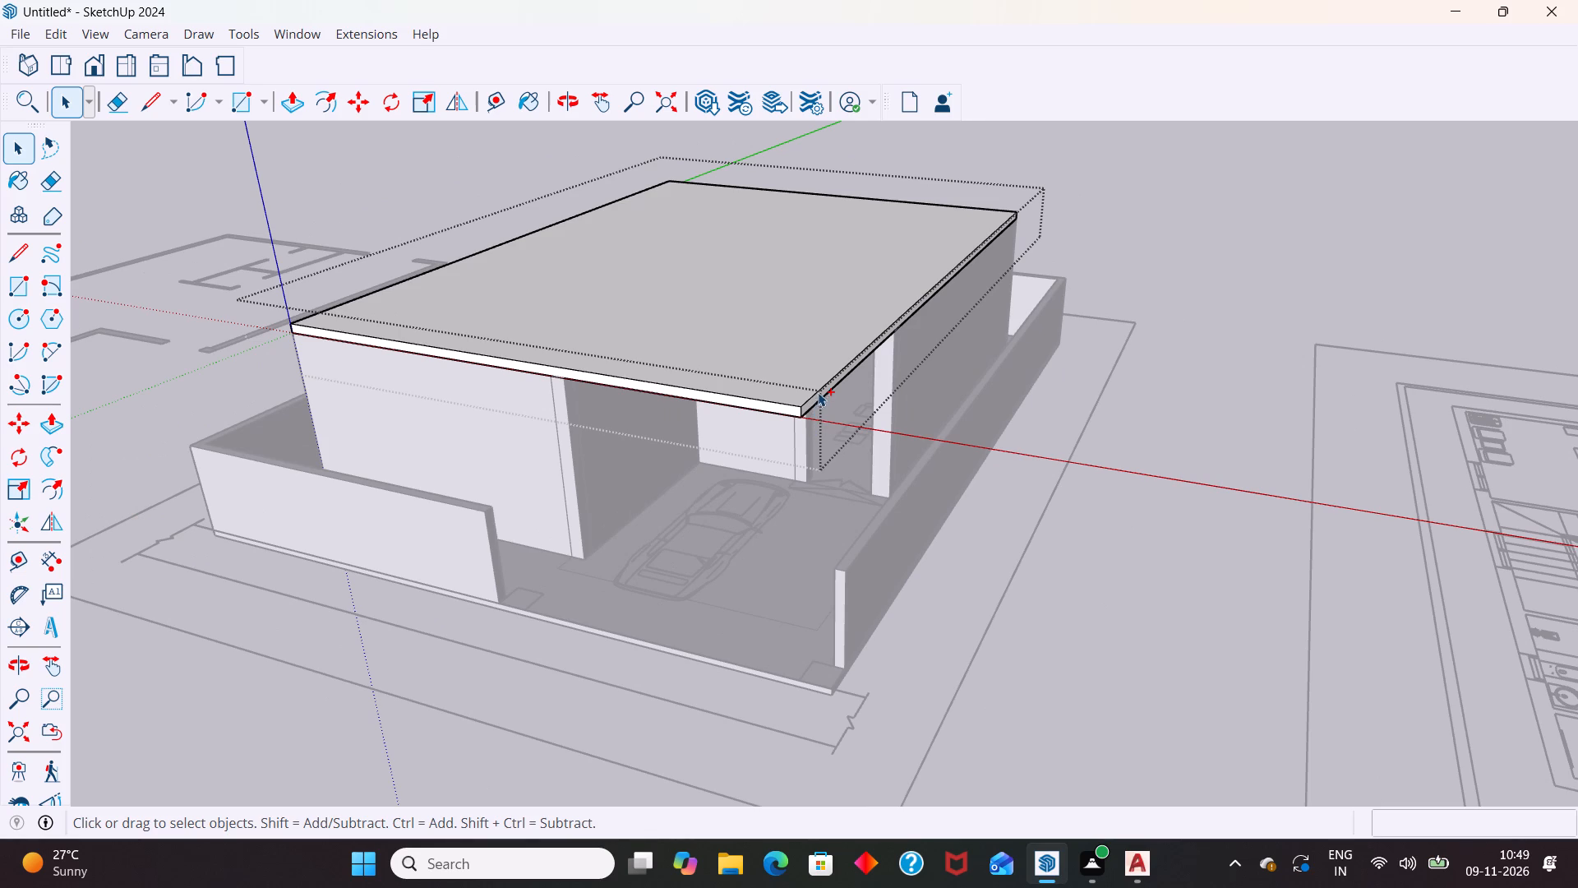
{"action": "left_click", "coordinate": [819, 372]}
{"action": "double_click", "coordinate": [811, 389]}
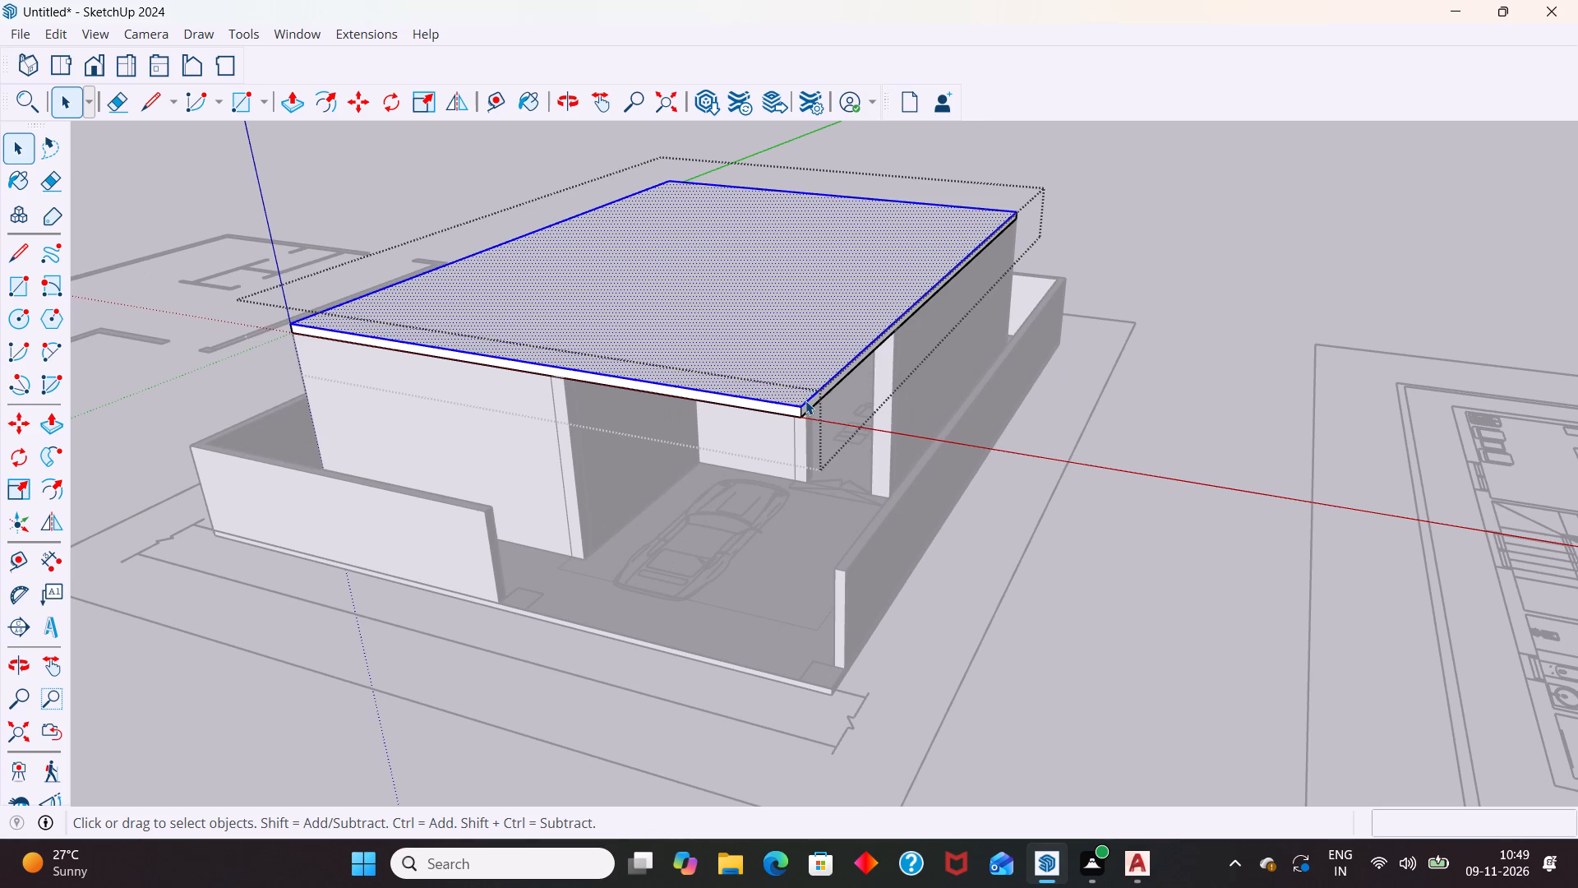
{"action": "left_click", "coordinate": [805, 400]}
{"action": "left_click", "coordinate": [805, 400]}
{"action": "left_click", "coordinate": [1259, 265]}
{"action": "left_click", "coordinate": [842, 327]}
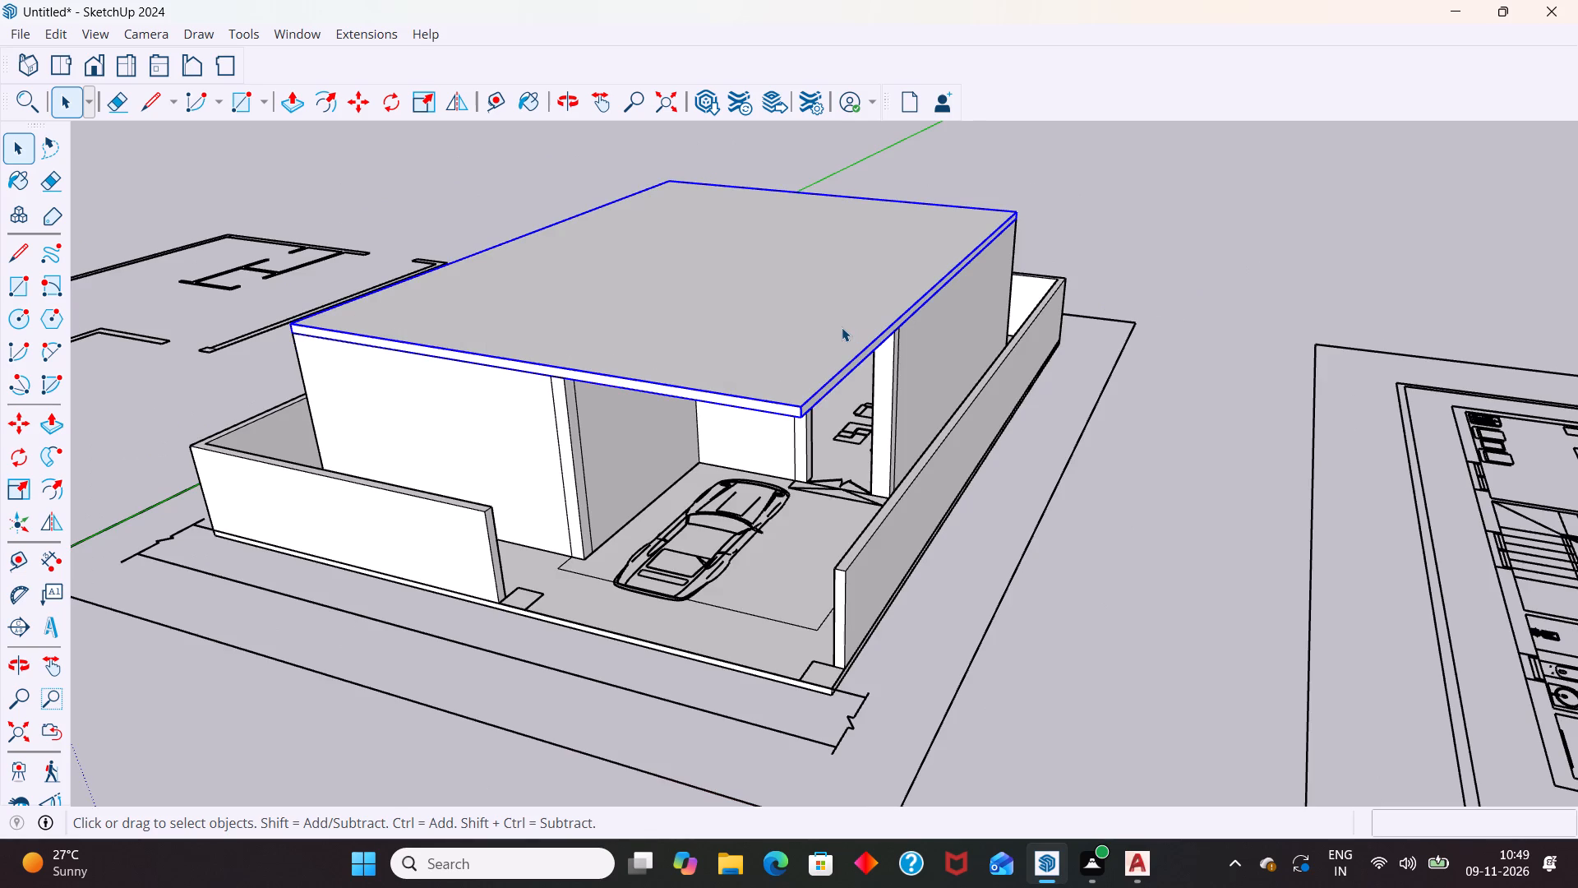
{"action": "key", "text": "Delete"}
Create a new empty group to hold a replacement roof slab.
{"action": "middle_click_drag", "start_coordinate": [742, 386], "coordinate": [885, 488]}
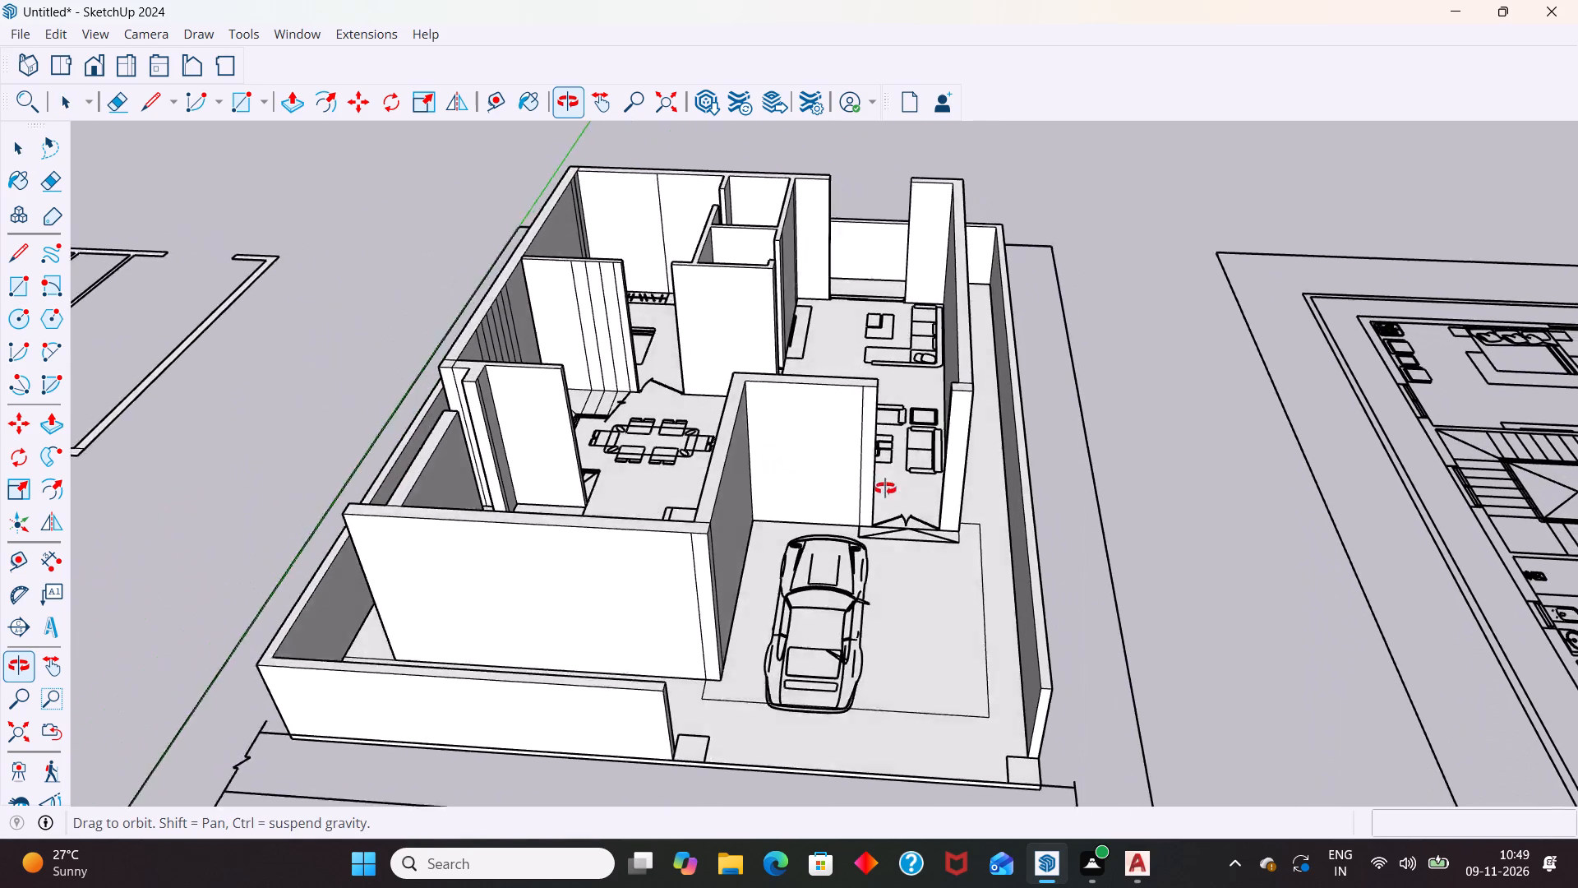
{"action": "middle_click_drag", "start_coordinate": [885, 488], "coordinate": [911, 529]}
{"action": "right_click", "coordinate": [1114, 393]}
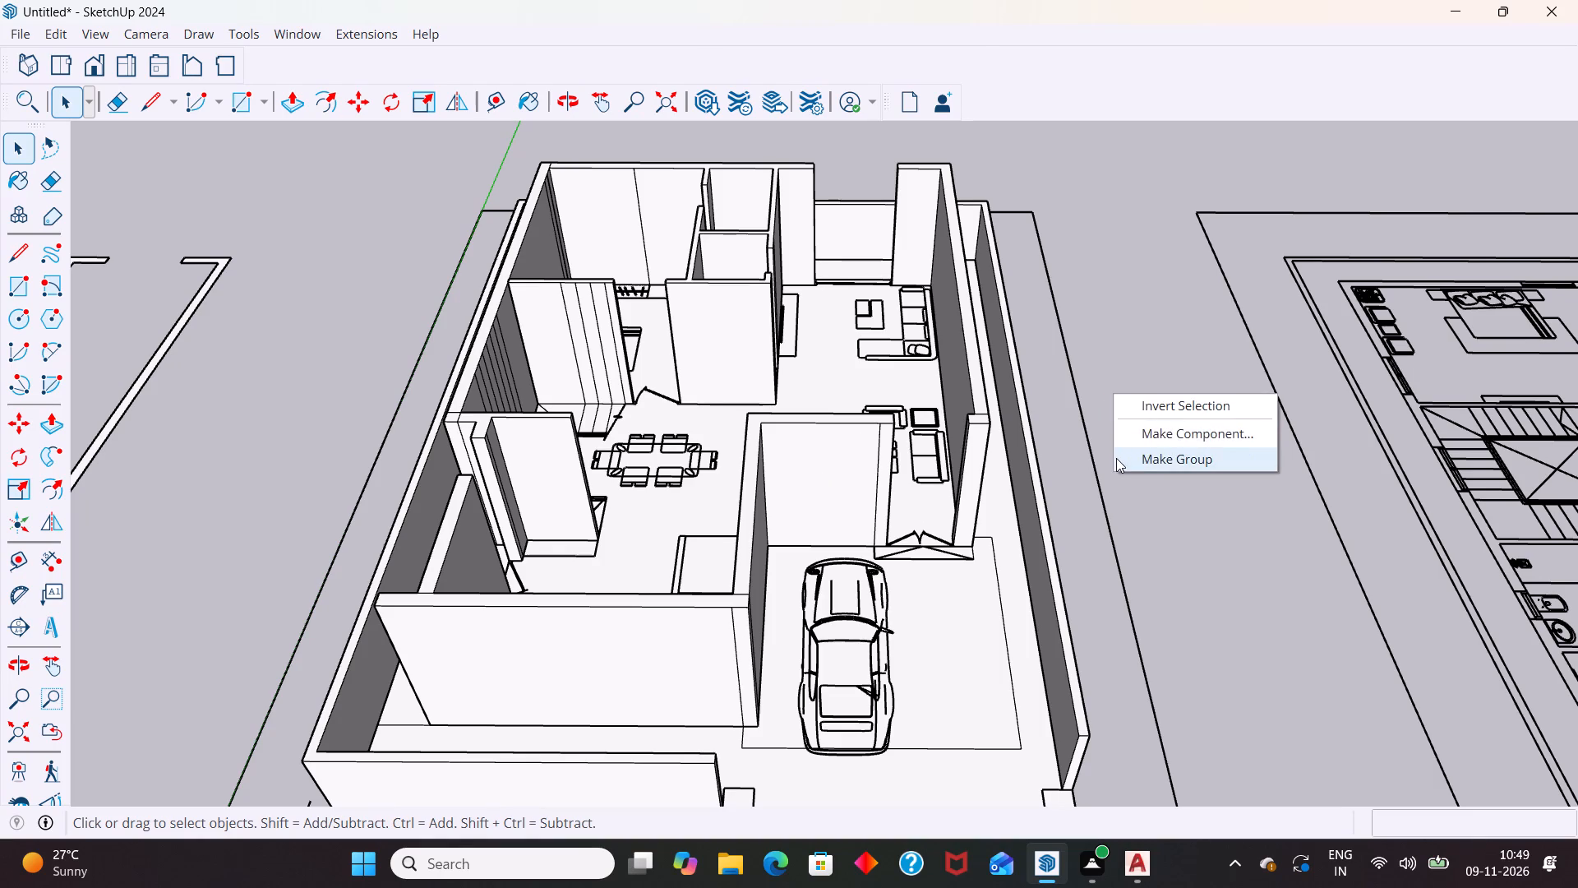
{"action": "left_click", "coordinate": [1116, 458]}
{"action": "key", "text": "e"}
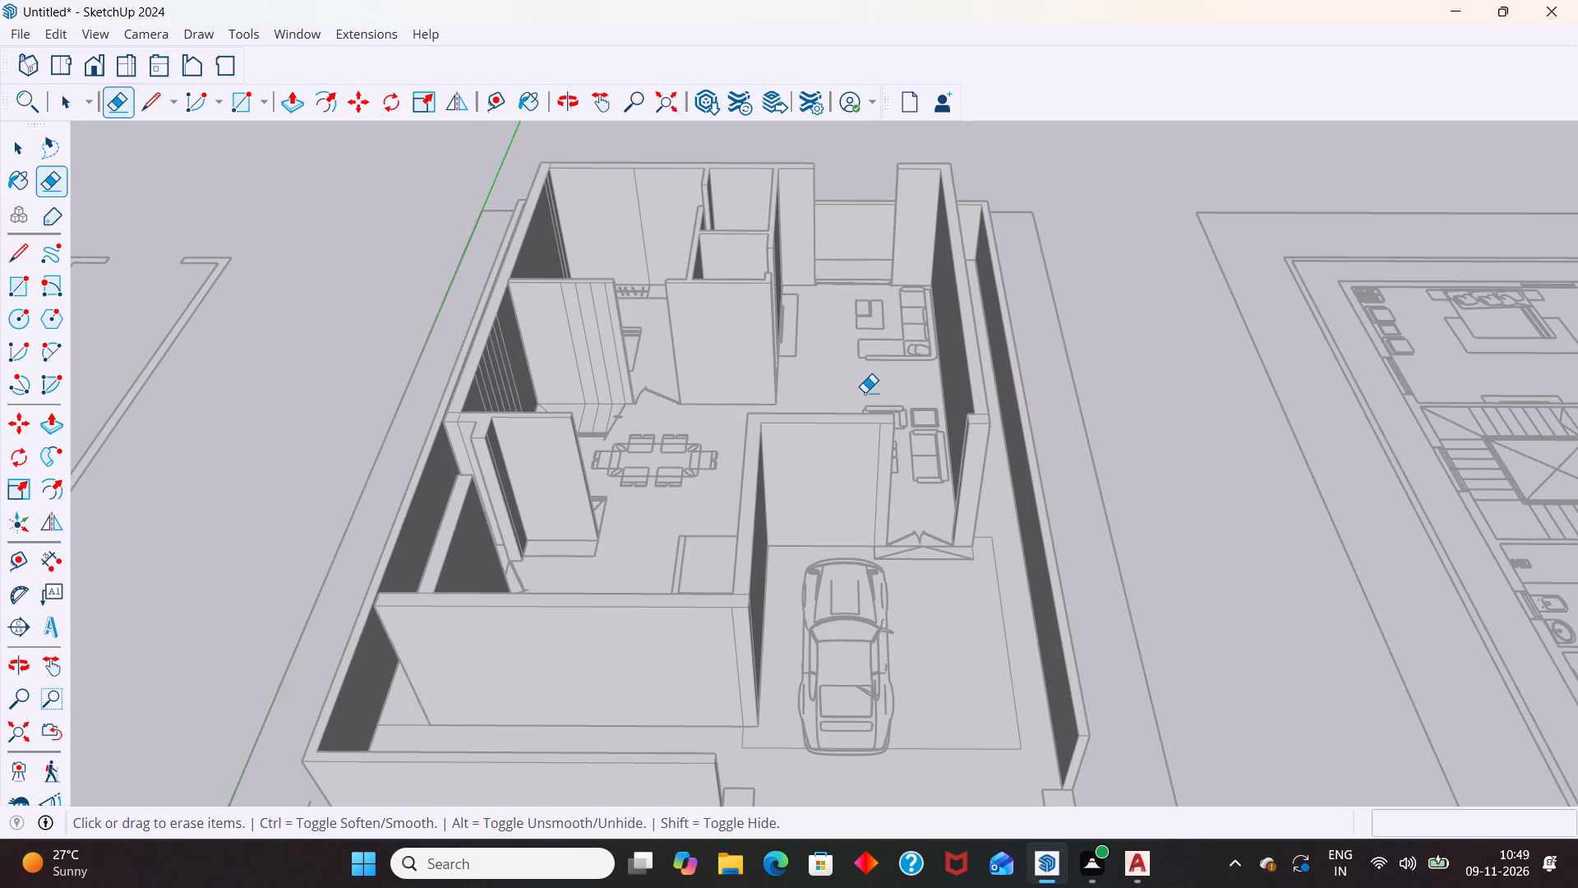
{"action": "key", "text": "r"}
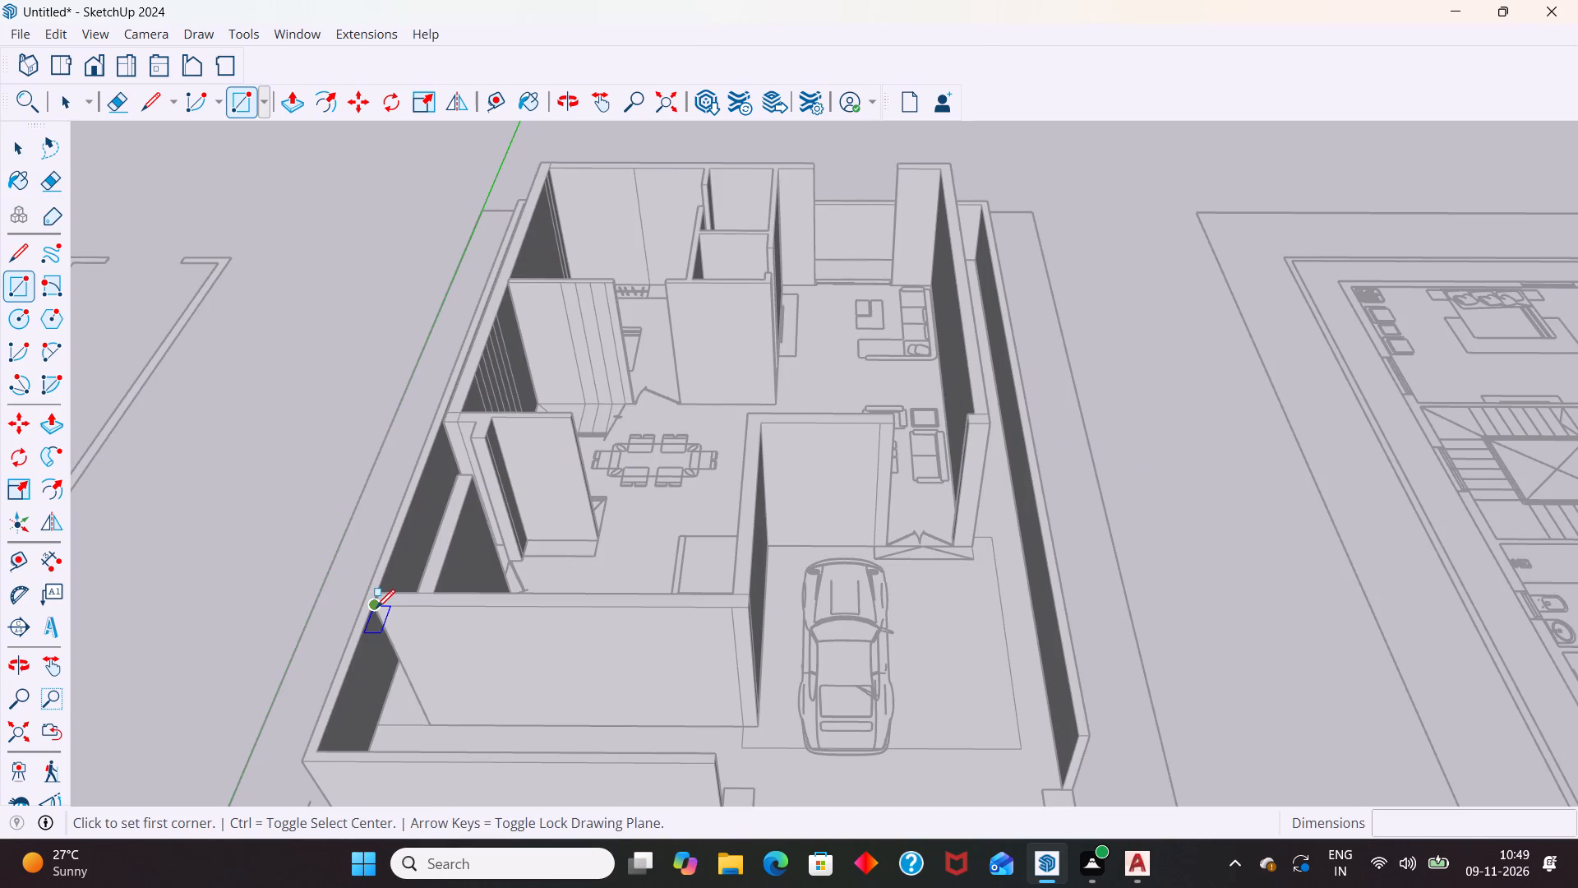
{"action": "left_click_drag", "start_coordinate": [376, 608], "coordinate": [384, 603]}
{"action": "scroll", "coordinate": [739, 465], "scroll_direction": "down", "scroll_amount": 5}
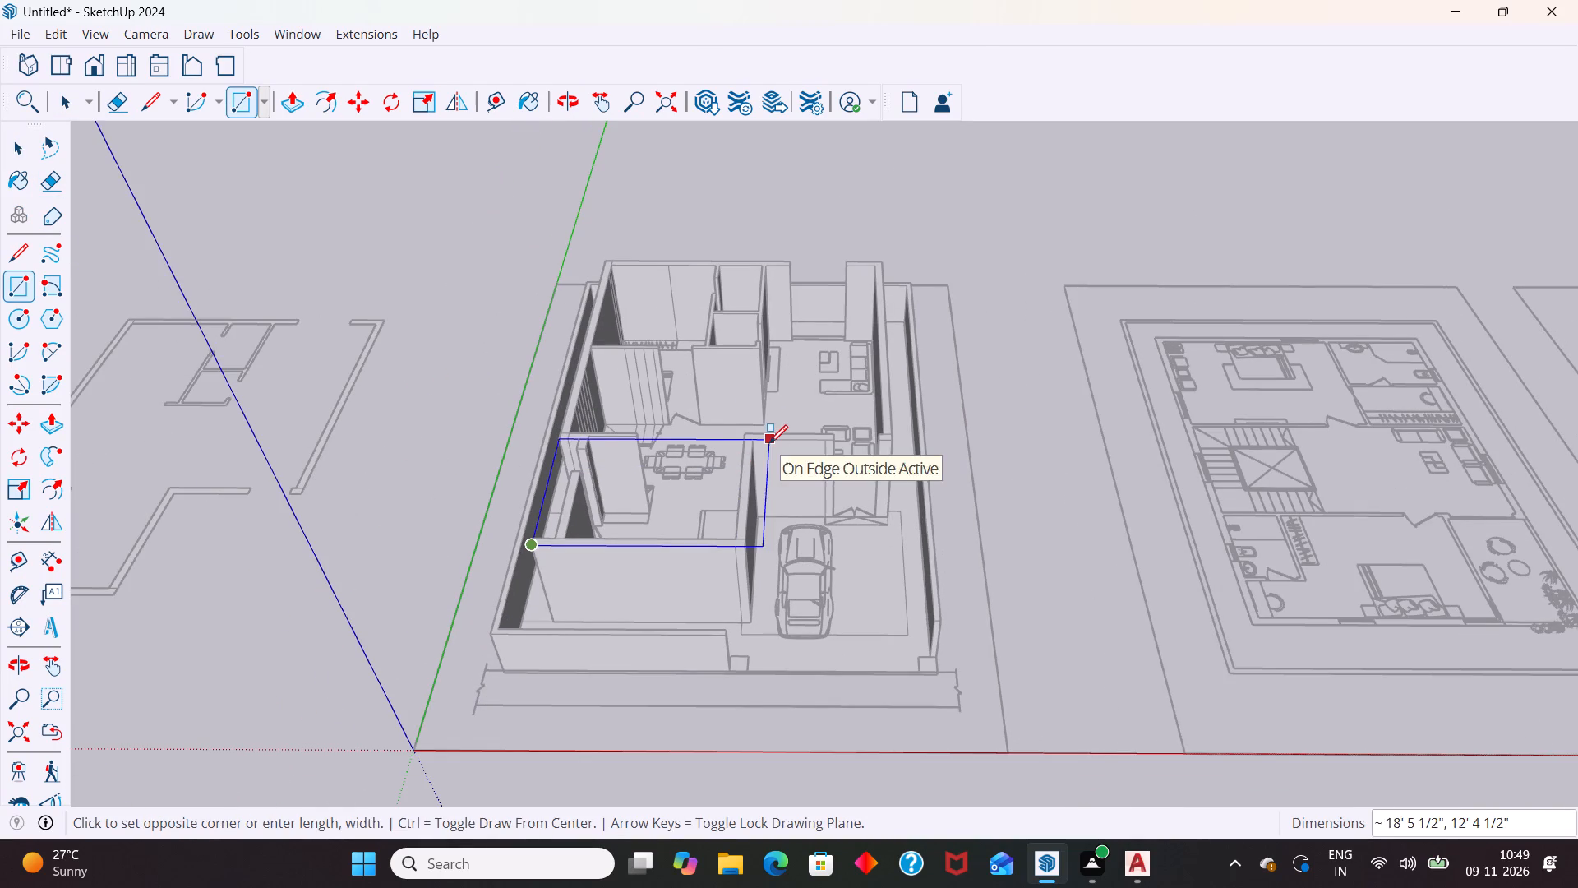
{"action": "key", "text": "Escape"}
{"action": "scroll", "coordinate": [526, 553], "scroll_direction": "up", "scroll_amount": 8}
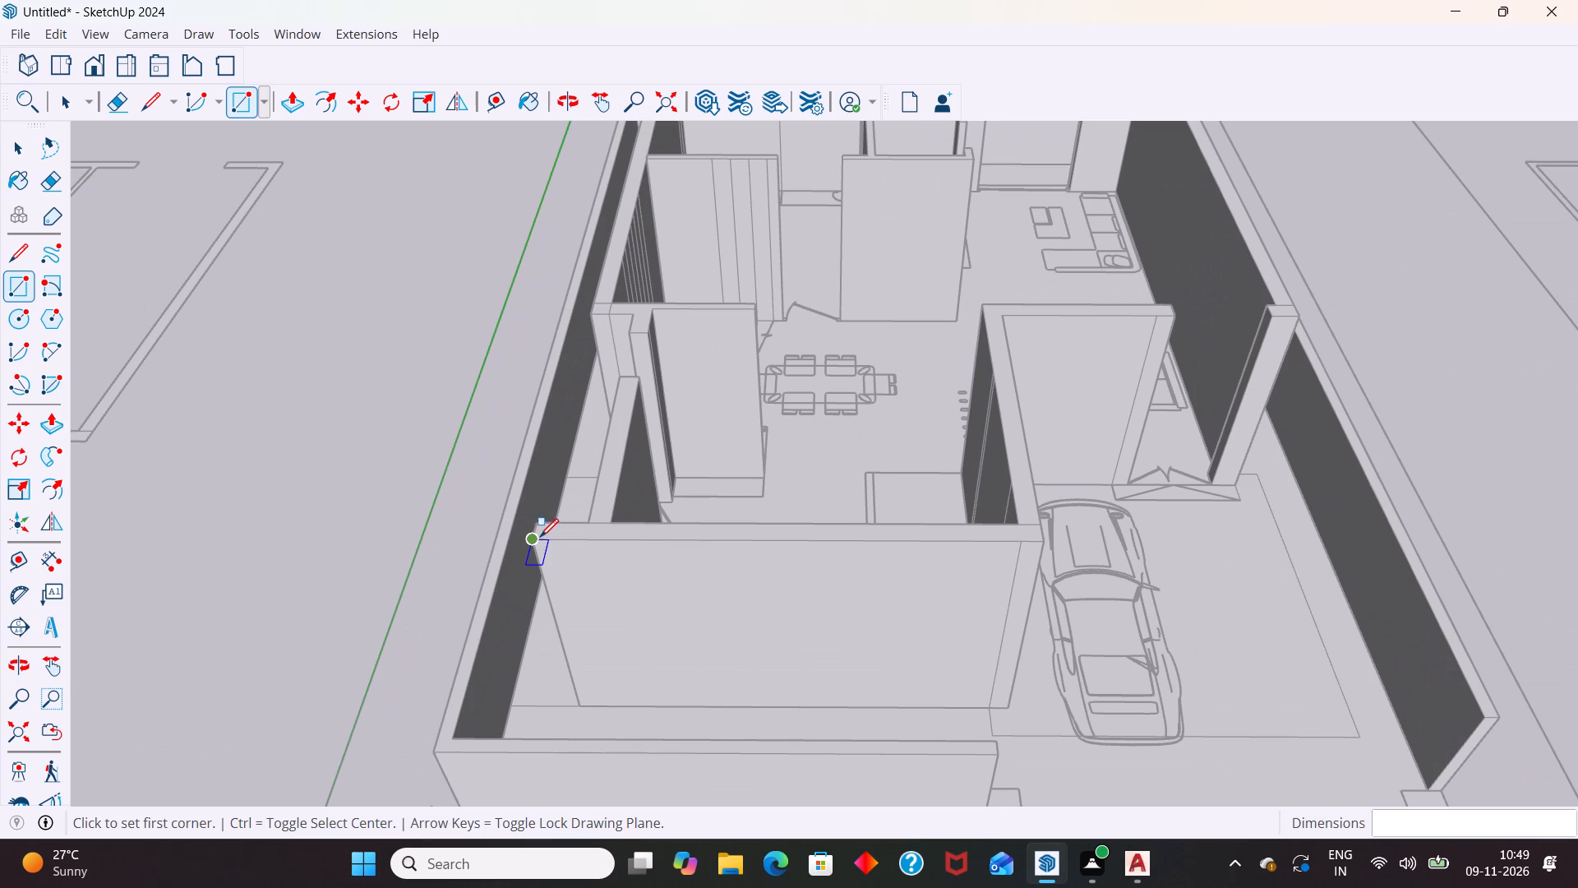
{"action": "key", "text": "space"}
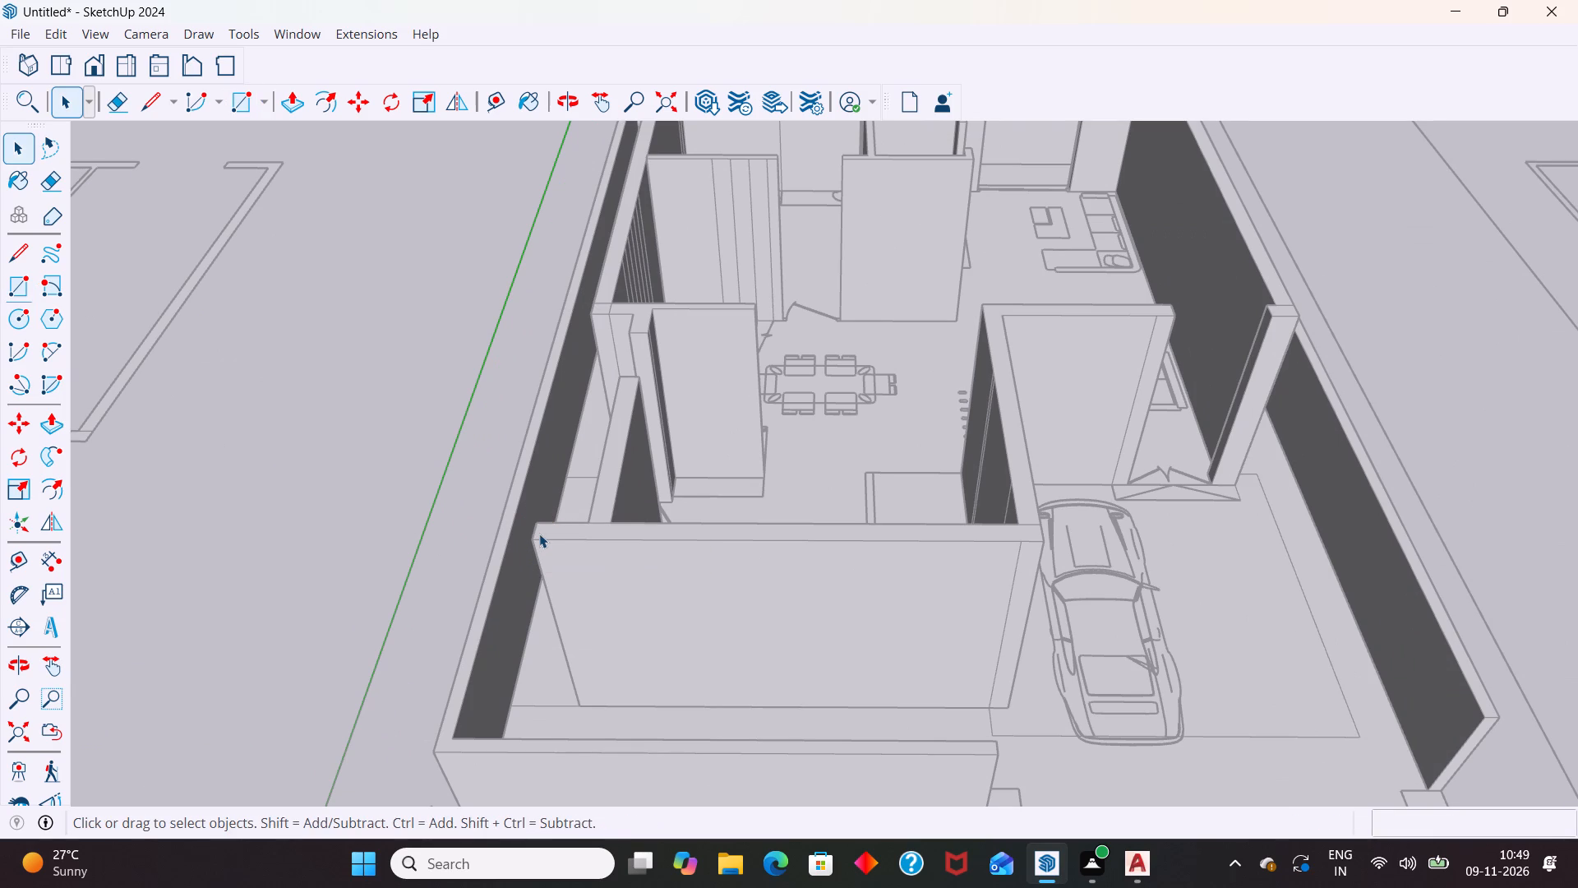
Draw a 29' 3" by 39' 9" rectangle over the wall tops, from the front outer wall corner to the opposite rear corner.
{"action": "key", "text": "r"}
{"action": "left_click_drag", "start_coordinate": [529, 544], "coordinate": [549, 540]}
{"action": "scroll", "coordinate": [850, 443], "scroll_direction": "down", "scroll_amount": 10}
{"action": "scroll", "coordinate": [1011, 239], "scroll_direction": "up", "scroll_amount": 7}
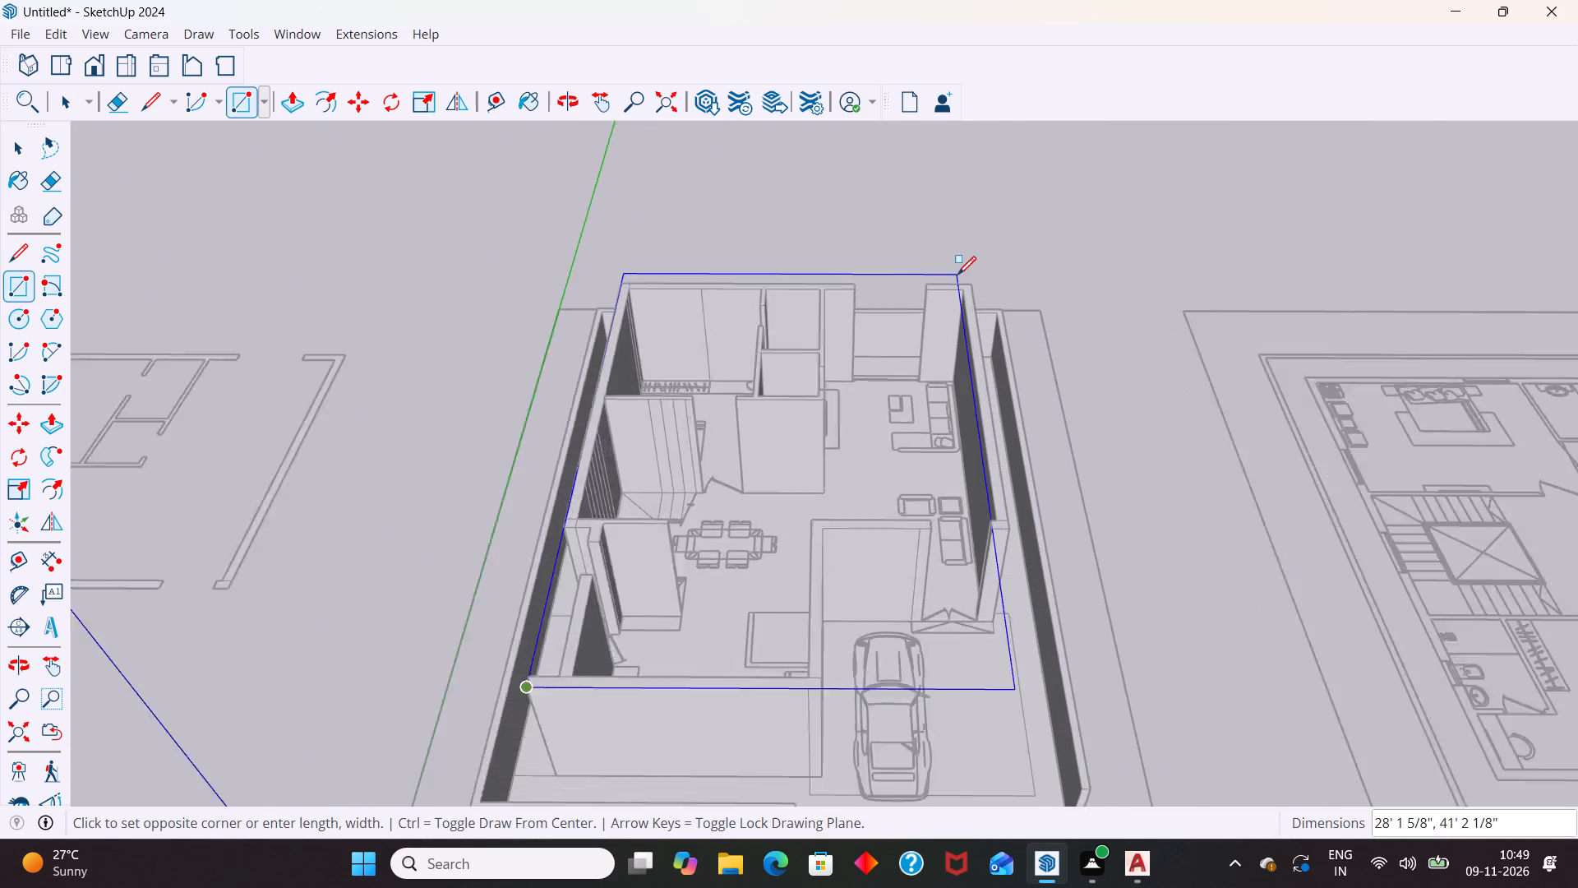
{"action": "scroll", "coordinate": [957, 275], "scroll_direction": "up", "scroll_amount": 7}
{"action": "left_click", "coordinate": [980, 288]}
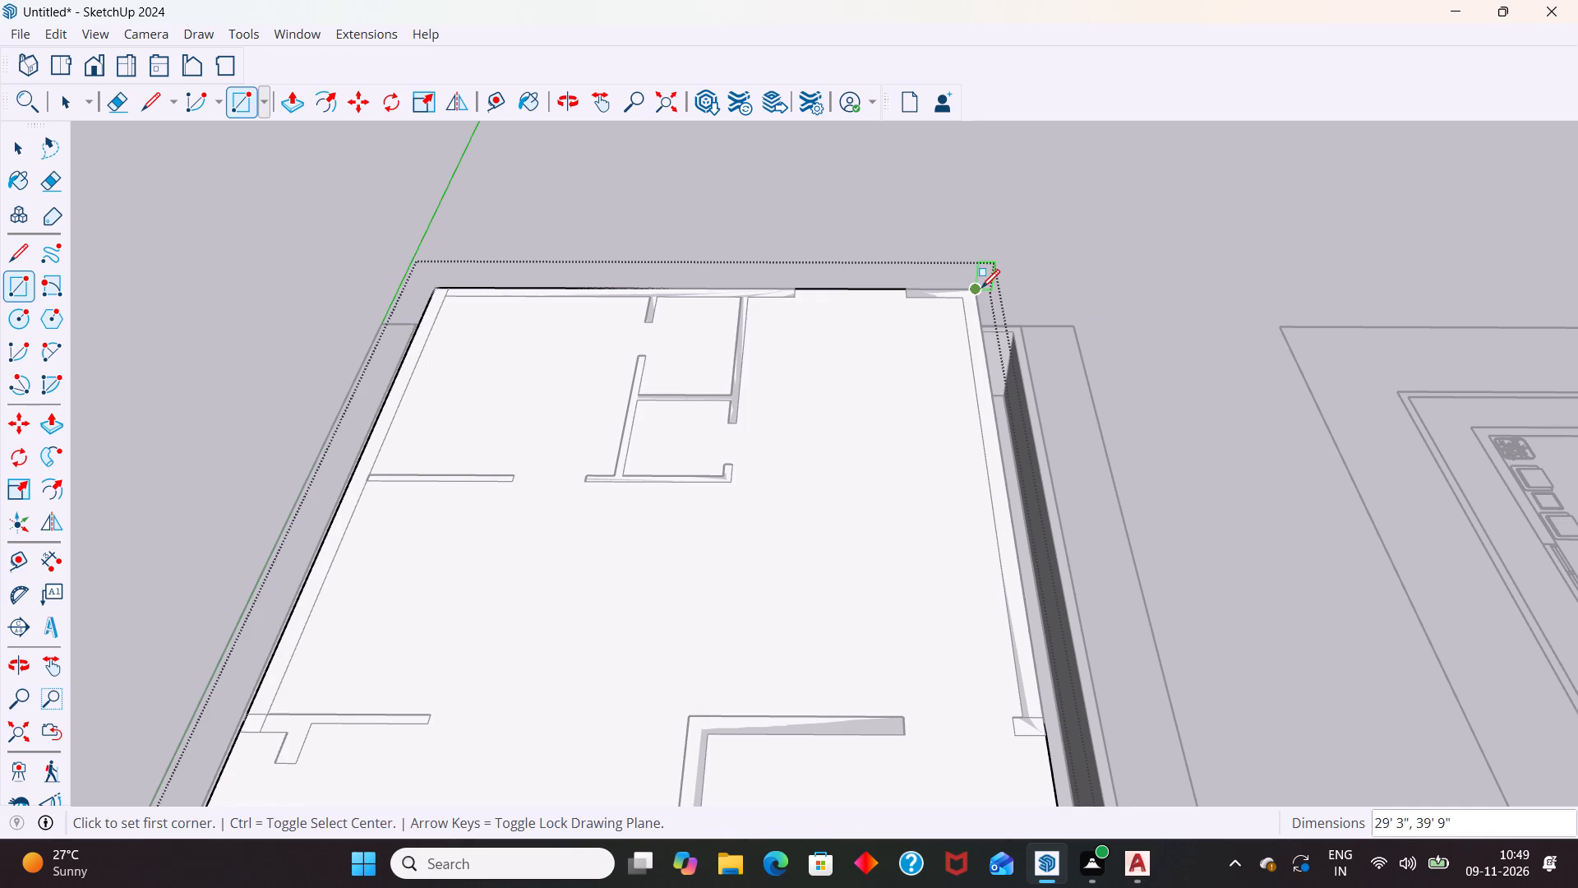
Push/Pull the roof rectangle 6" upward to form the roof slab.
{"action": "key", "text": "space"}
{"action": "left_click", "coordinate": [787, 402]}
{"action": "key", "text": "p"}
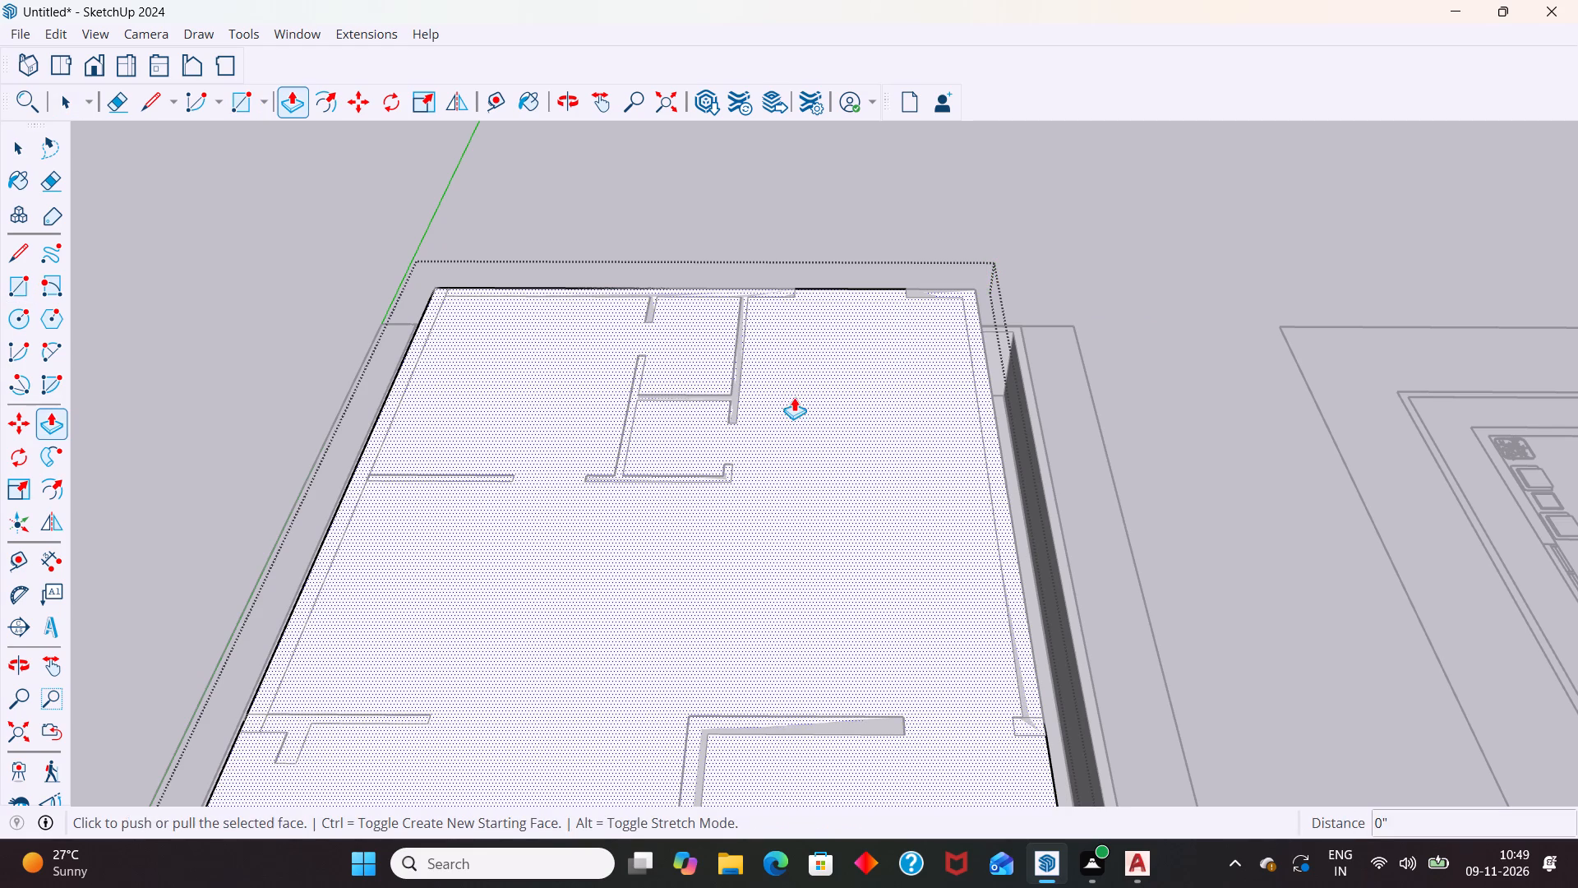
{"action": "left_click", "coordinate": [795, 397]}
{"action": "type", "text": "6\""}
{"action": "key", "text": "Return"}
{"action": "key", "text": "space"}
Close the roof slab group and open the ground-floor walls group at the main entrance opening under the roof.
{"action": "scroll", "coordinate": [789, 309], "scroll_direction": "down", "scroll_amount": 10}
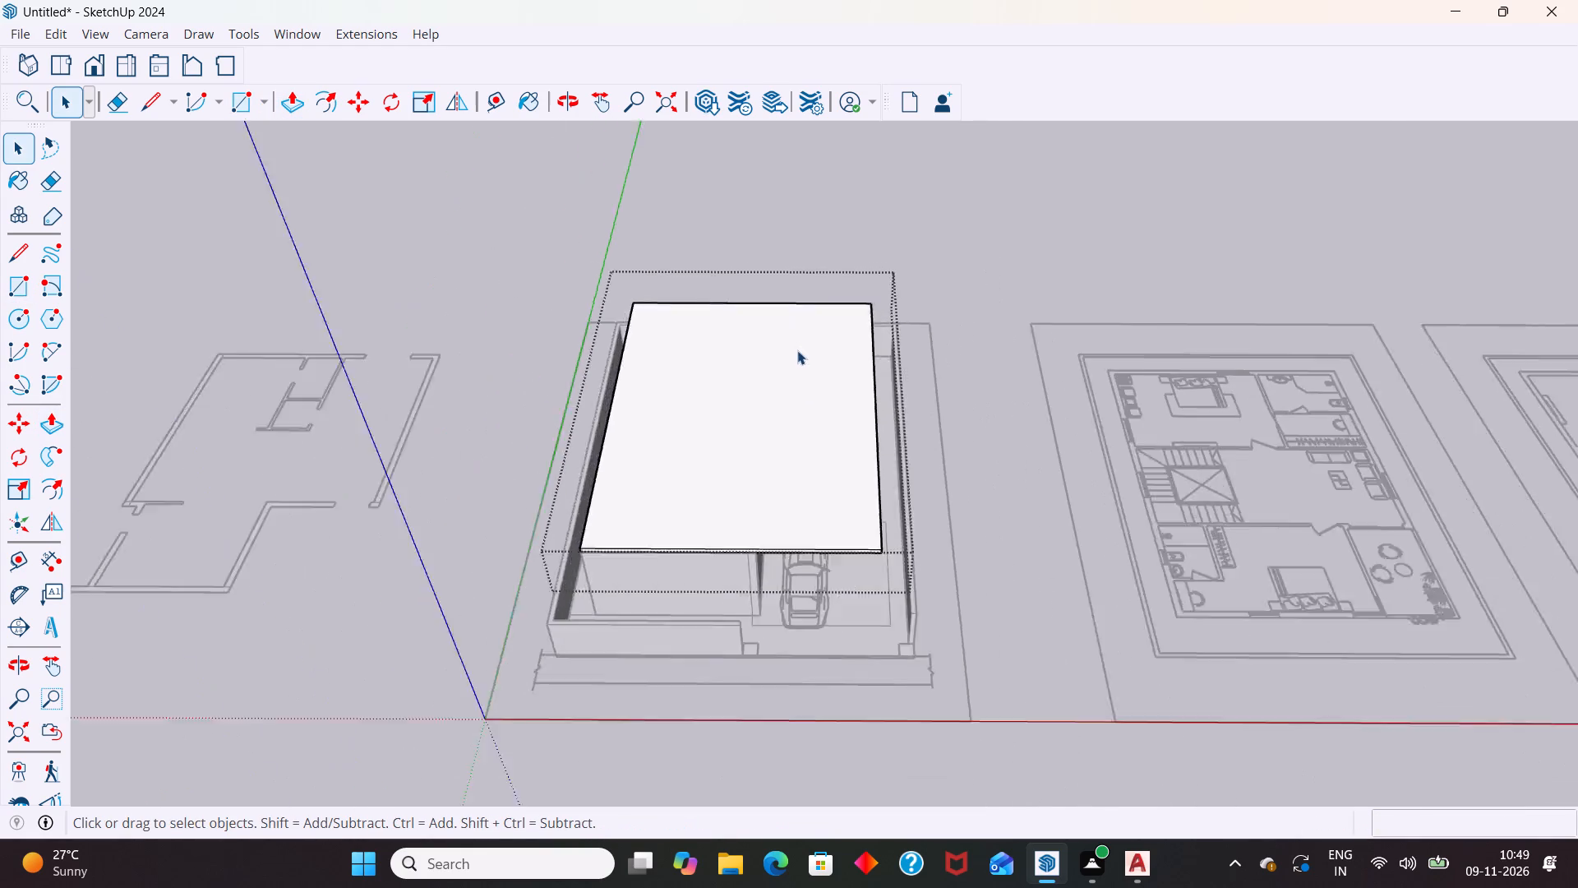
{"action": "scroll", "coordinate": [797, 350], "scroll_direction": "down", "scroll_amount": 1}
{"action": "middle_click_drag", "start_coordinate": [786, 463], "coordinate": [862, 231]}
{"action": "scroll", "coordinate": [917, 313], "scroll_direction": "up", "scroll_amount": 6}
{"action": "scroll", "coordinate": [745, 573], "scroll_direction": "up", "scroll_amount": 6}
{"action": "scroll", "coordinate": [799, 501], "scroll_direction": "up", "scroll_amount": 5}
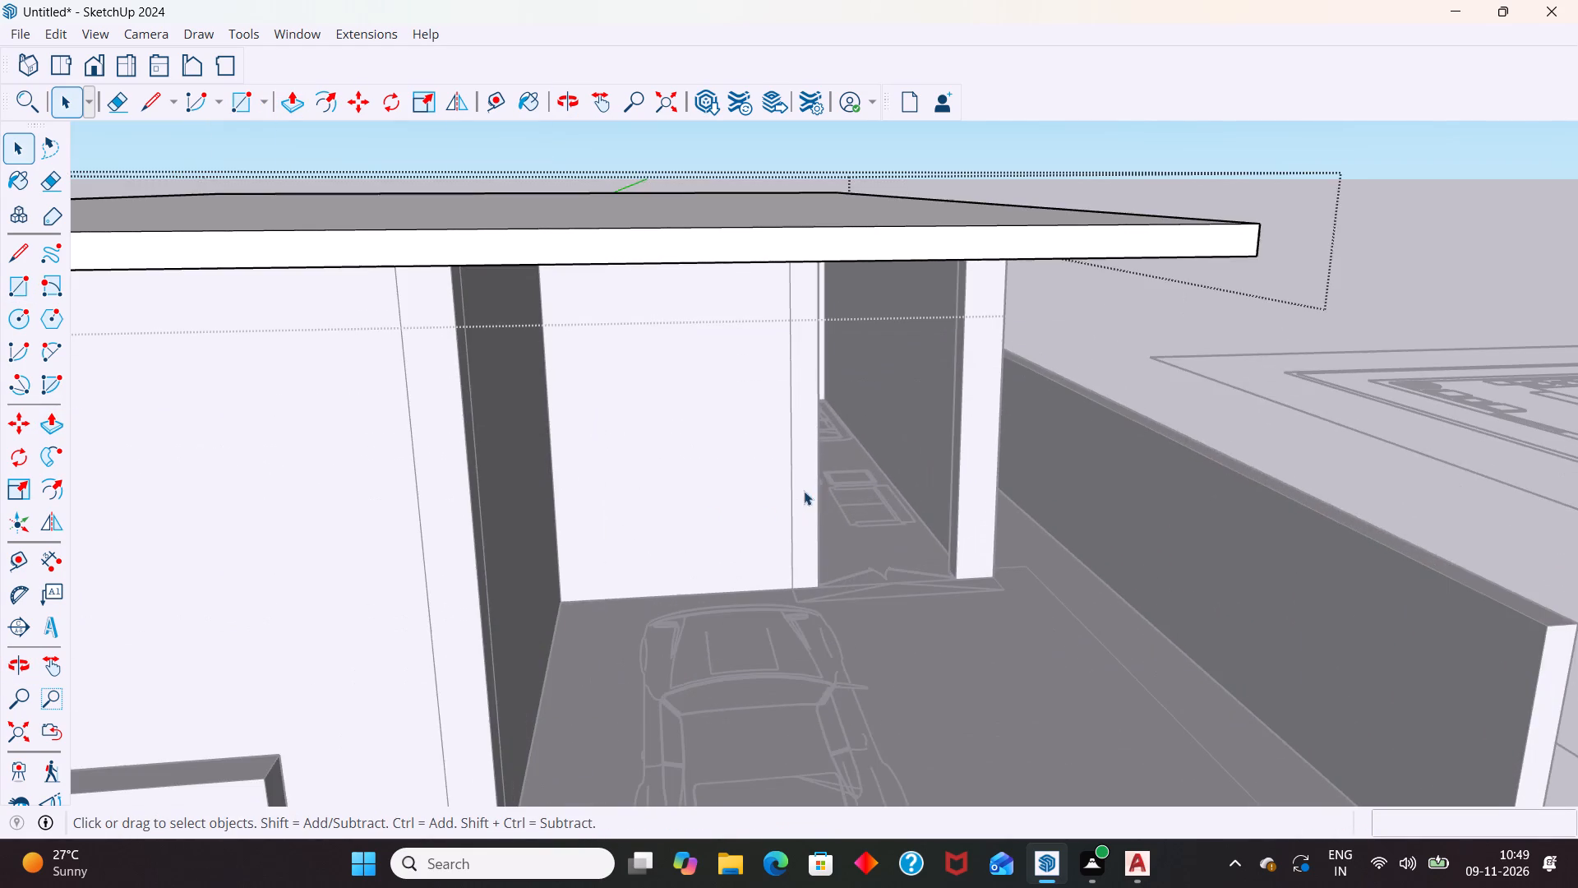
{"action": "middle_click_drag", "start_coordinate": [871, 379], "coordinate": [852, 251]}
{"action": "scroll", "coordinate": [840, 183], "scroll_direction": "up", "scroll_amount": 4}
{"action": "scroll", "coordinate": [1018, 197], "scroll_direction": "up", "scroll_amount": 3}
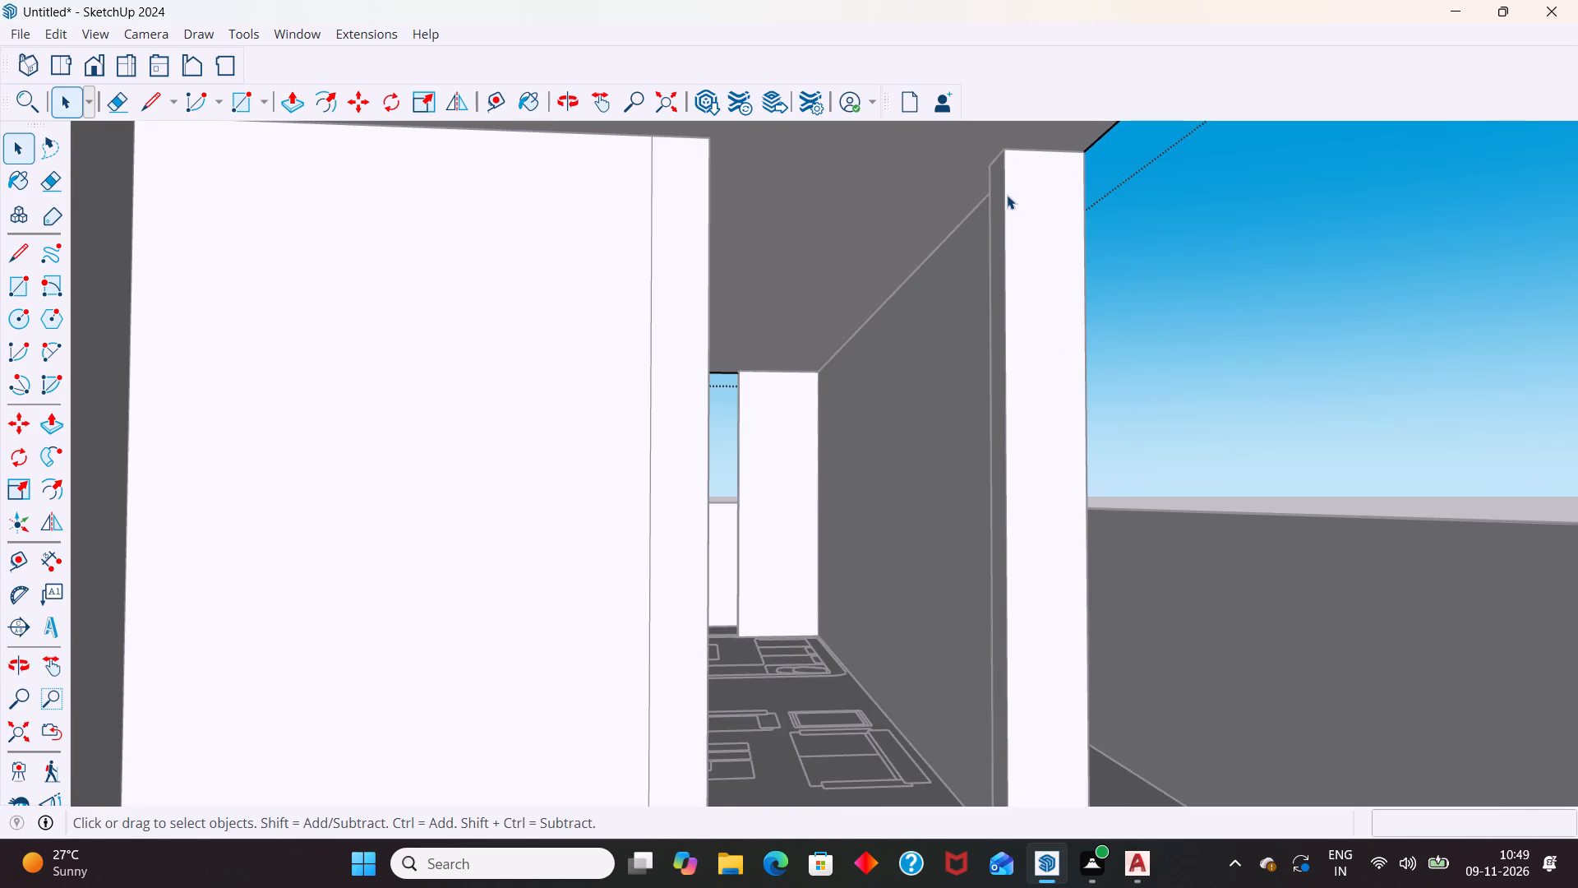
{"action": "double_click", "coordinate": [997, 190]}
{"action": "left_click", "coordinate": [997, 190]}
{"action": "scroll", "coordinate": [1000, 123], "scroll_direction": "up", "scroll_amount": 5}
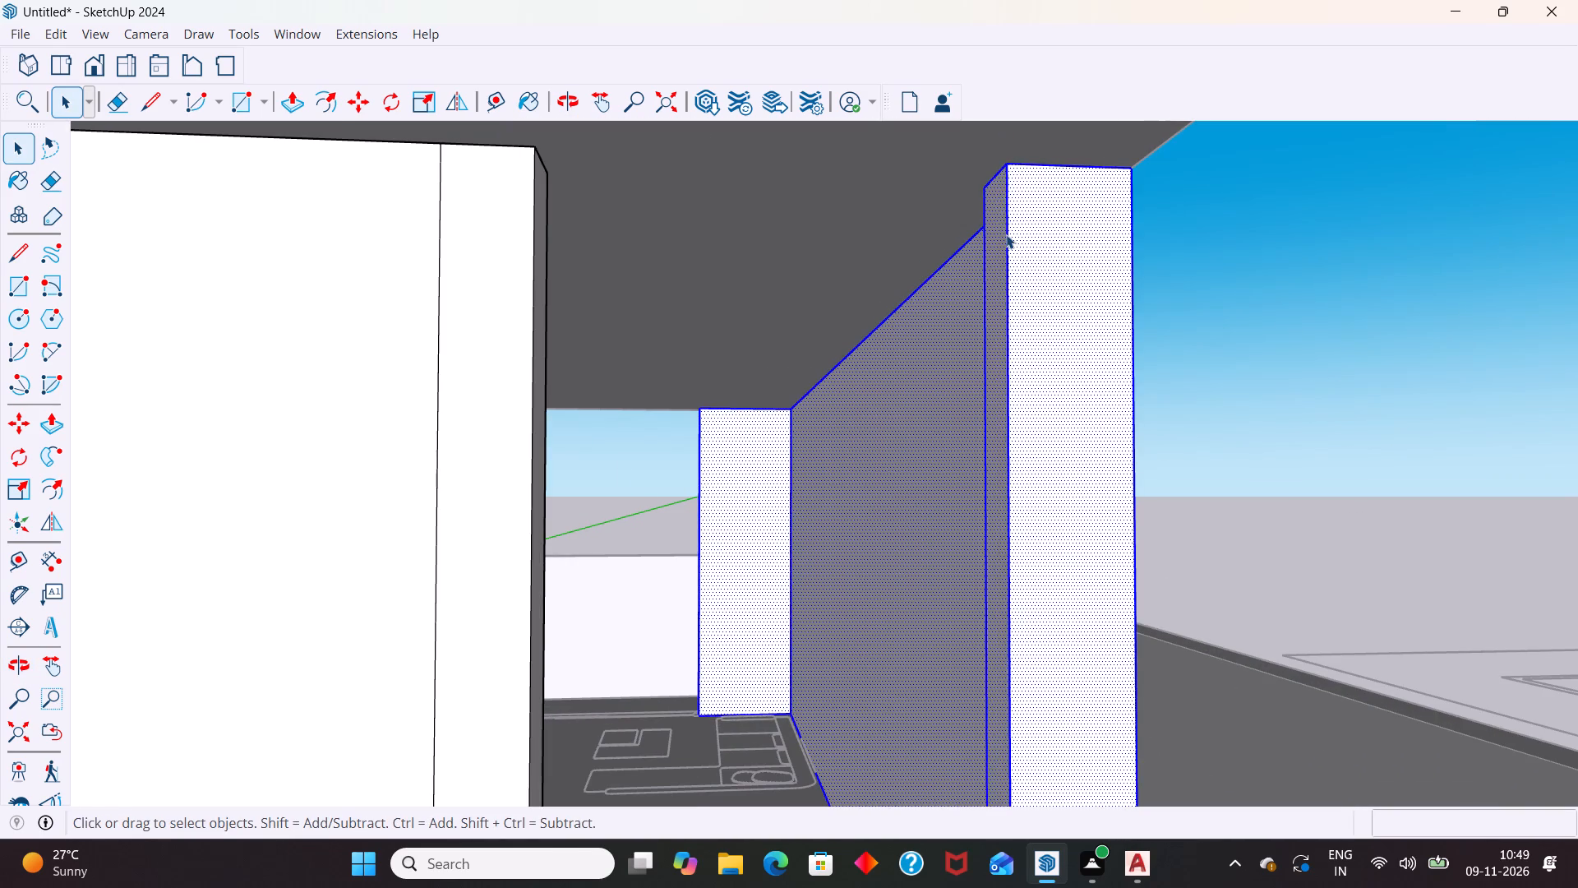
{"action": "double_click", "coordinate": [1009, 234]}
{"action": "scroll", "coordinate": [937, 210], "scroll_direction": "down", "scroll_amount": 6}
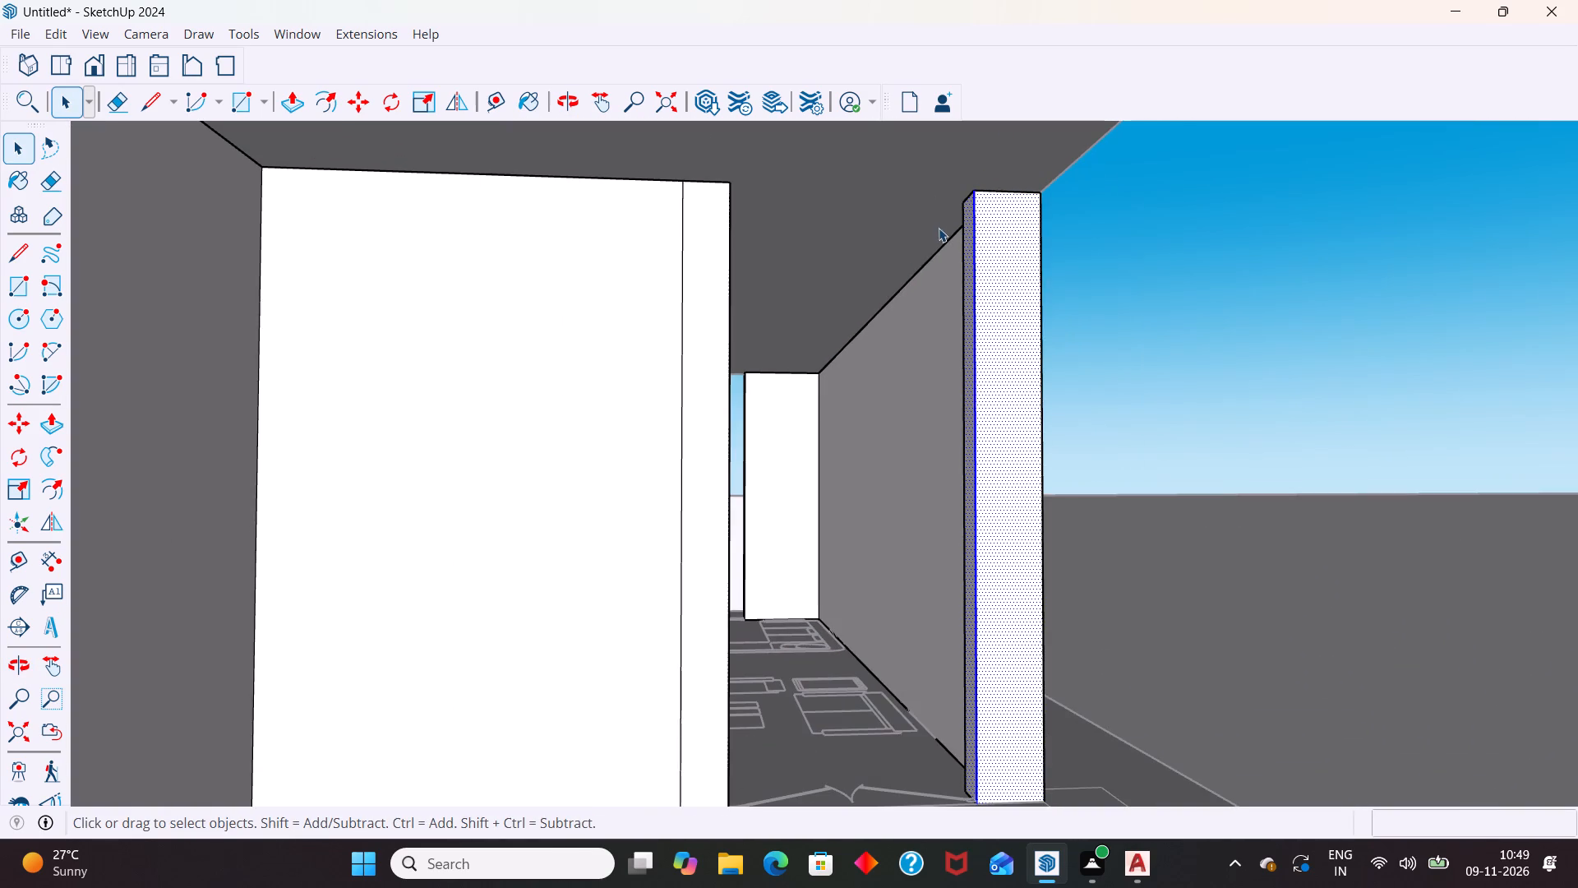
{"action": "middle_click_drag", "start_coordinate": [944, 263], "coordinate": [796, 412]}
{"action": "scroll", "coordinate": [791, 326], "scroll_direction": "down", "scroll_amount": 12}
{"action": "middle_click_drag", "start_coordinate": [717, 411], "coordinate": [749, 321]}
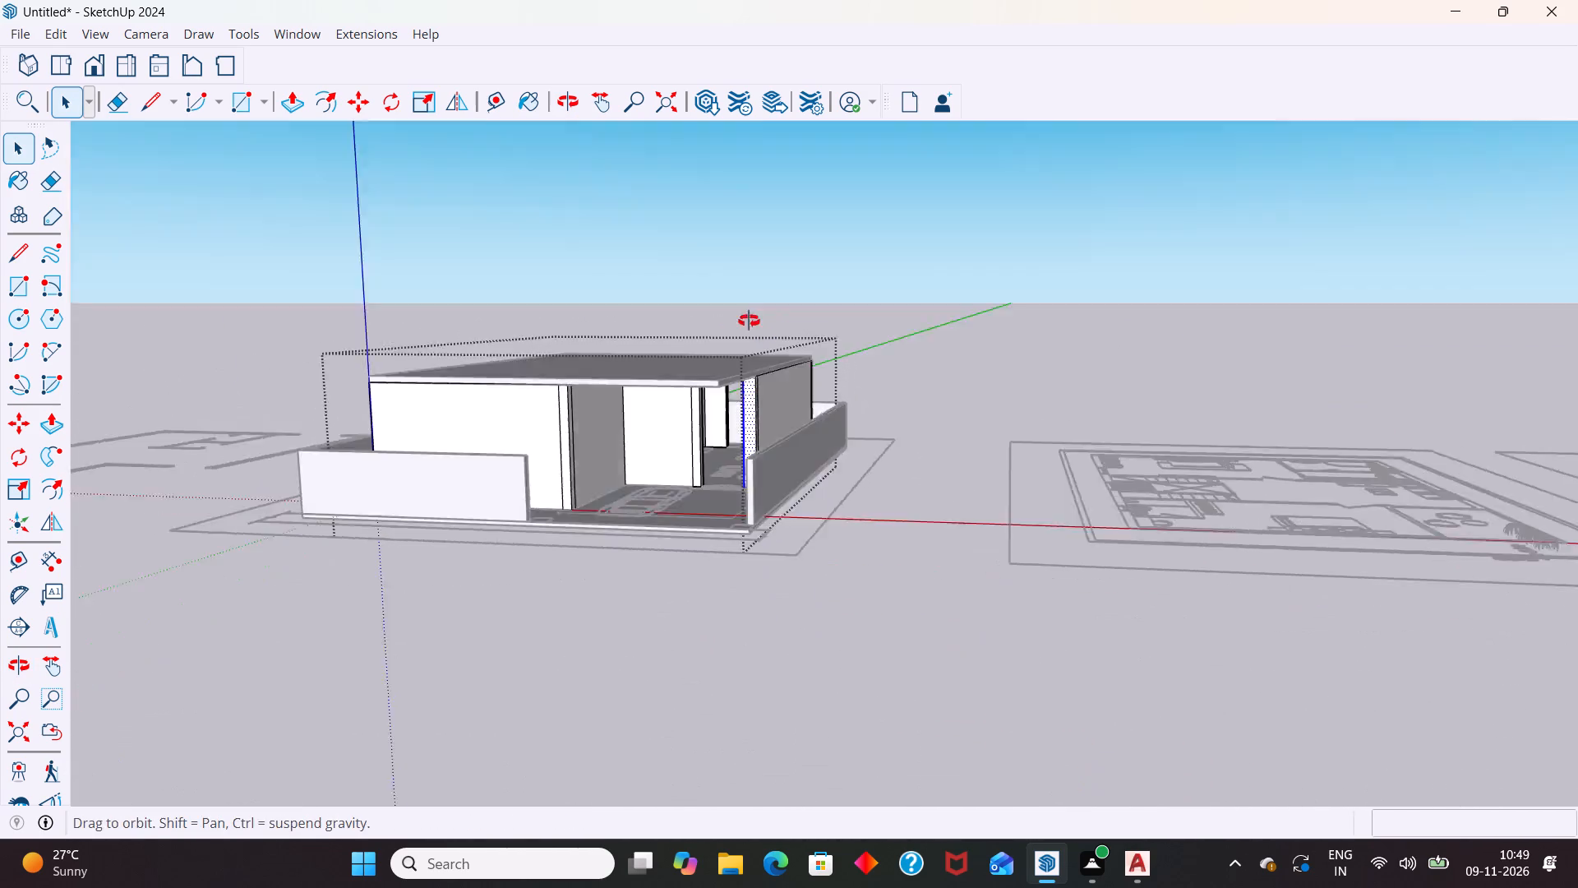
{"action": "middle_click_drag", "start_coordinate": [749, 321], "coordinate": [760, 287]}
{"action": "scroll", "coordinate": [714, 323], "scroll_direction": "up", "scroll_amount": 18}
{"action": "middle_click_drag", "start_coordinate": [704, 388], "coordinate": [728, 303]}
{"action": "scroll", "coordinate": [653, 560], "scroll_direction": "up", "scroll_amount": 3}
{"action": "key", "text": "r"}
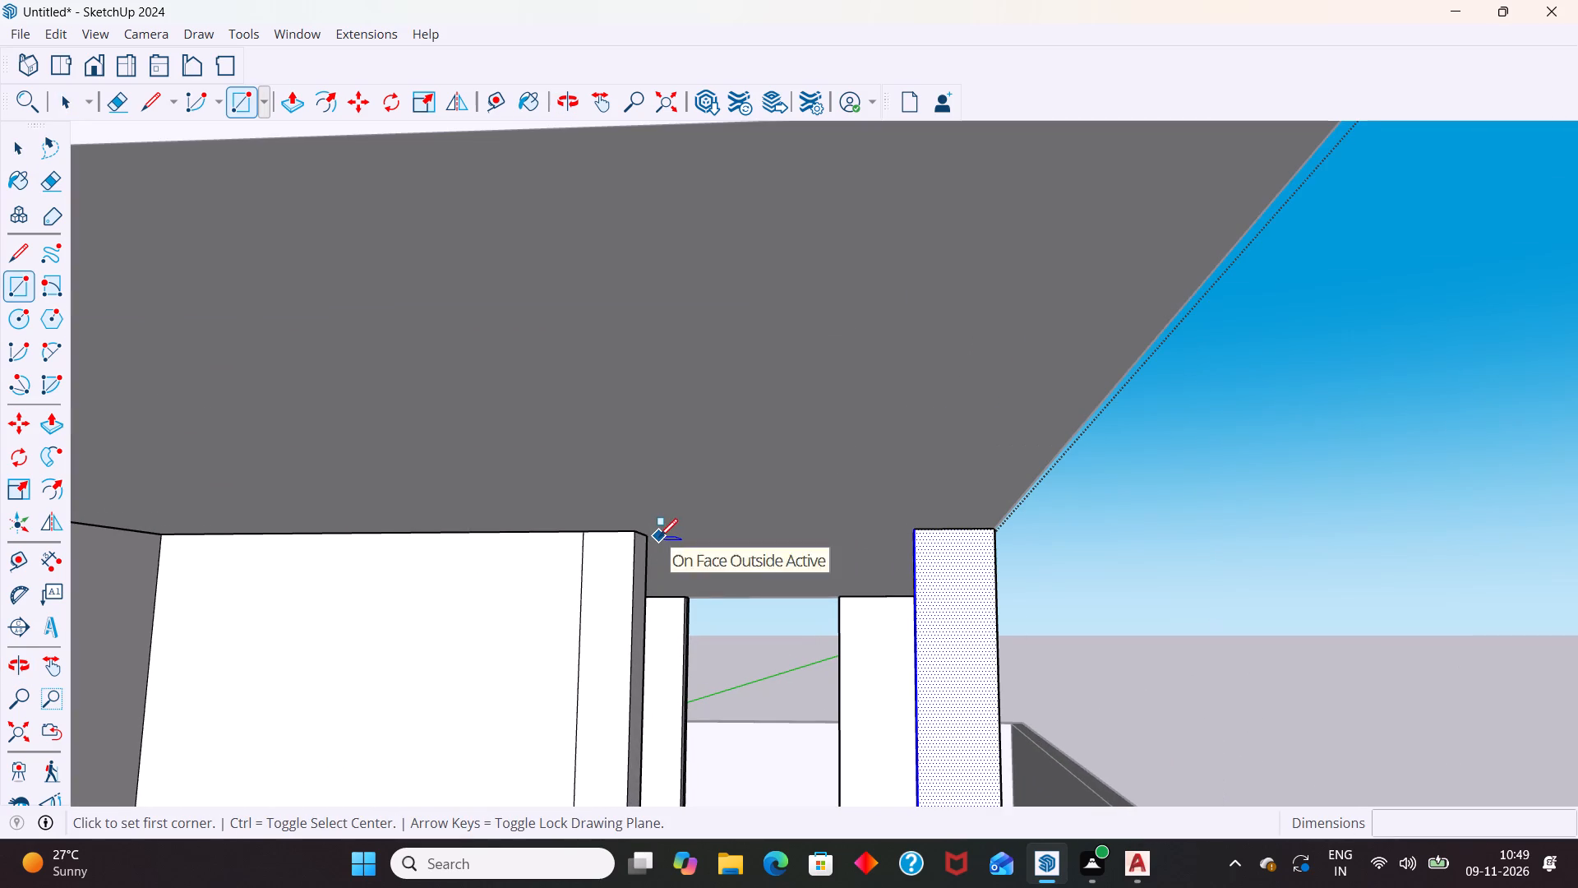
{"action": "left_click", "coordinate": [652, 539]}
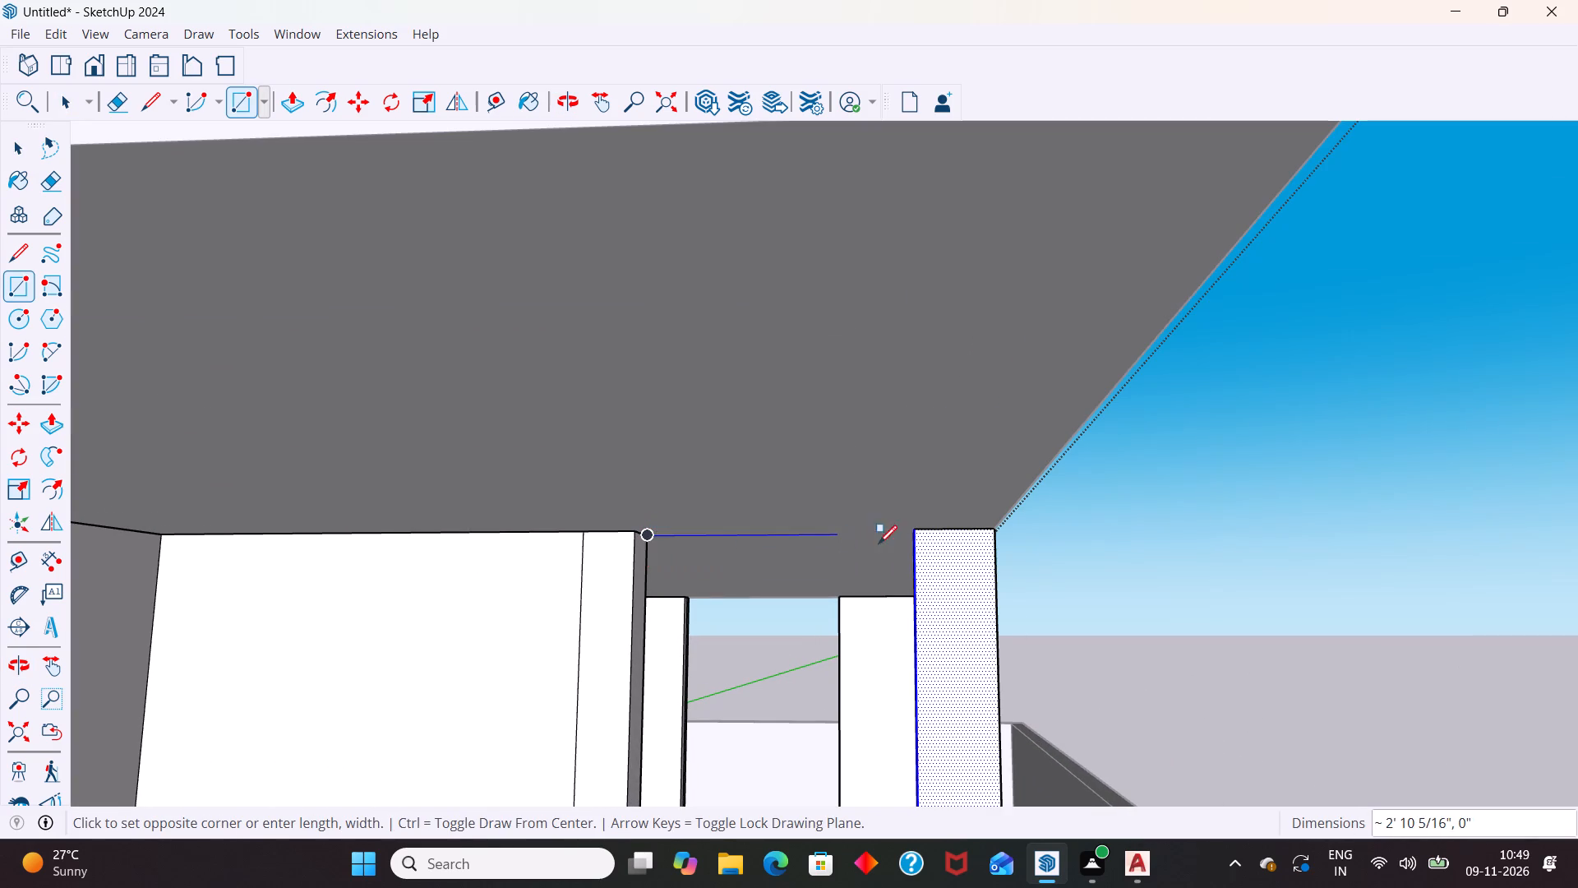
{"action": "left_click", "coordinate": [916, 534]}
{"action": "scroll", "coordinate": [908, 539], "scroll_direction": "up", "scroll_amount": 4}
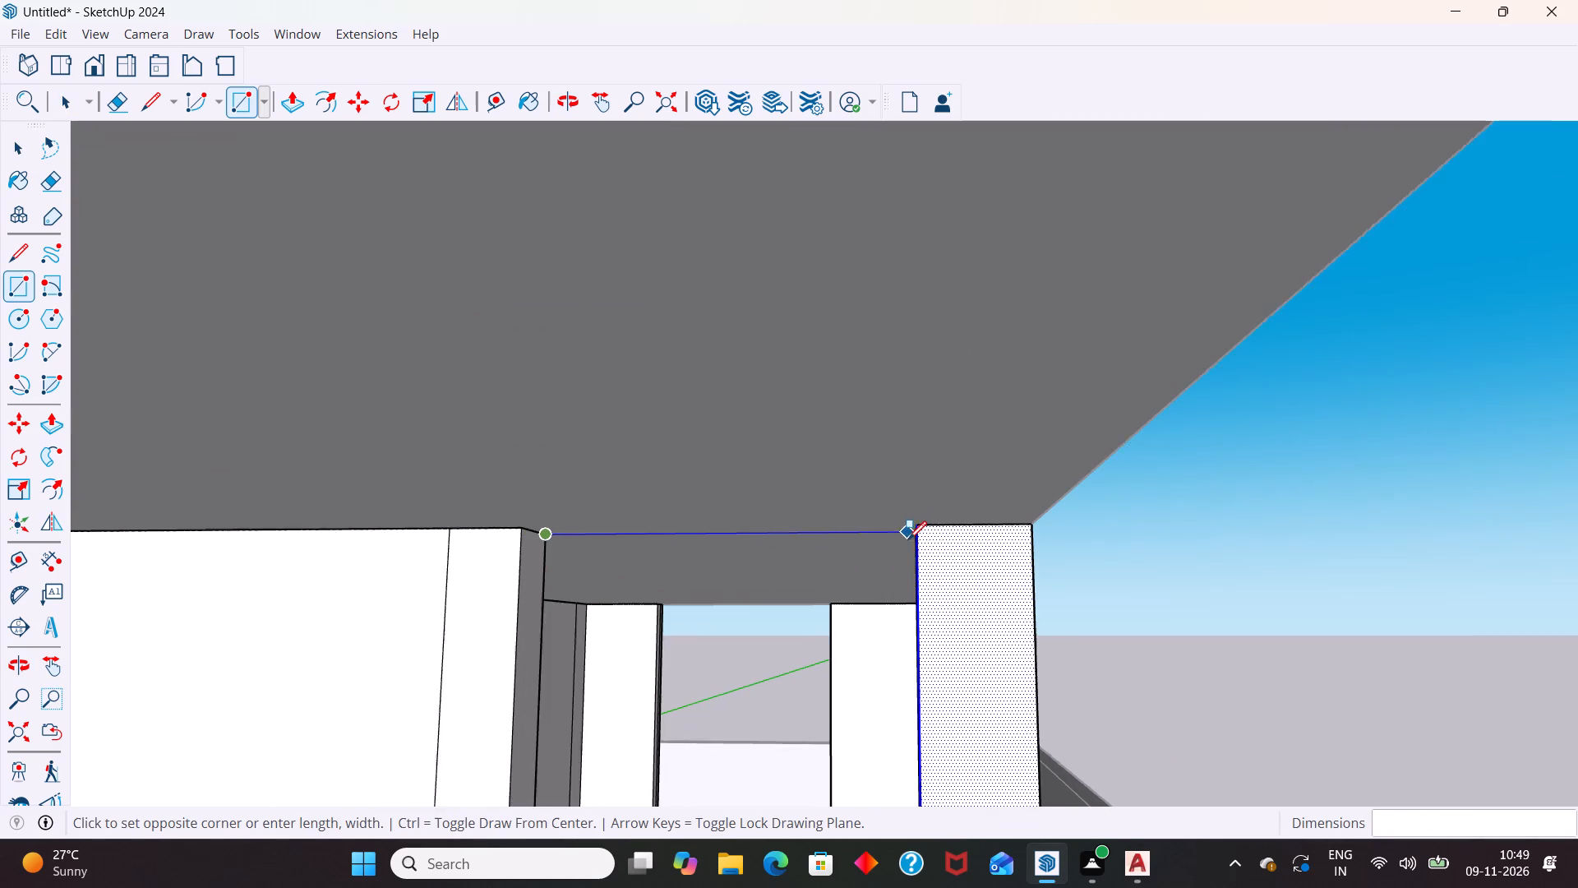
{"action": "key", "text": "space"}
Draw a rectangle across the top of the main entrance opening, between the two wall ends beneath the roof slab.
{"action": "key", "text": "r"}
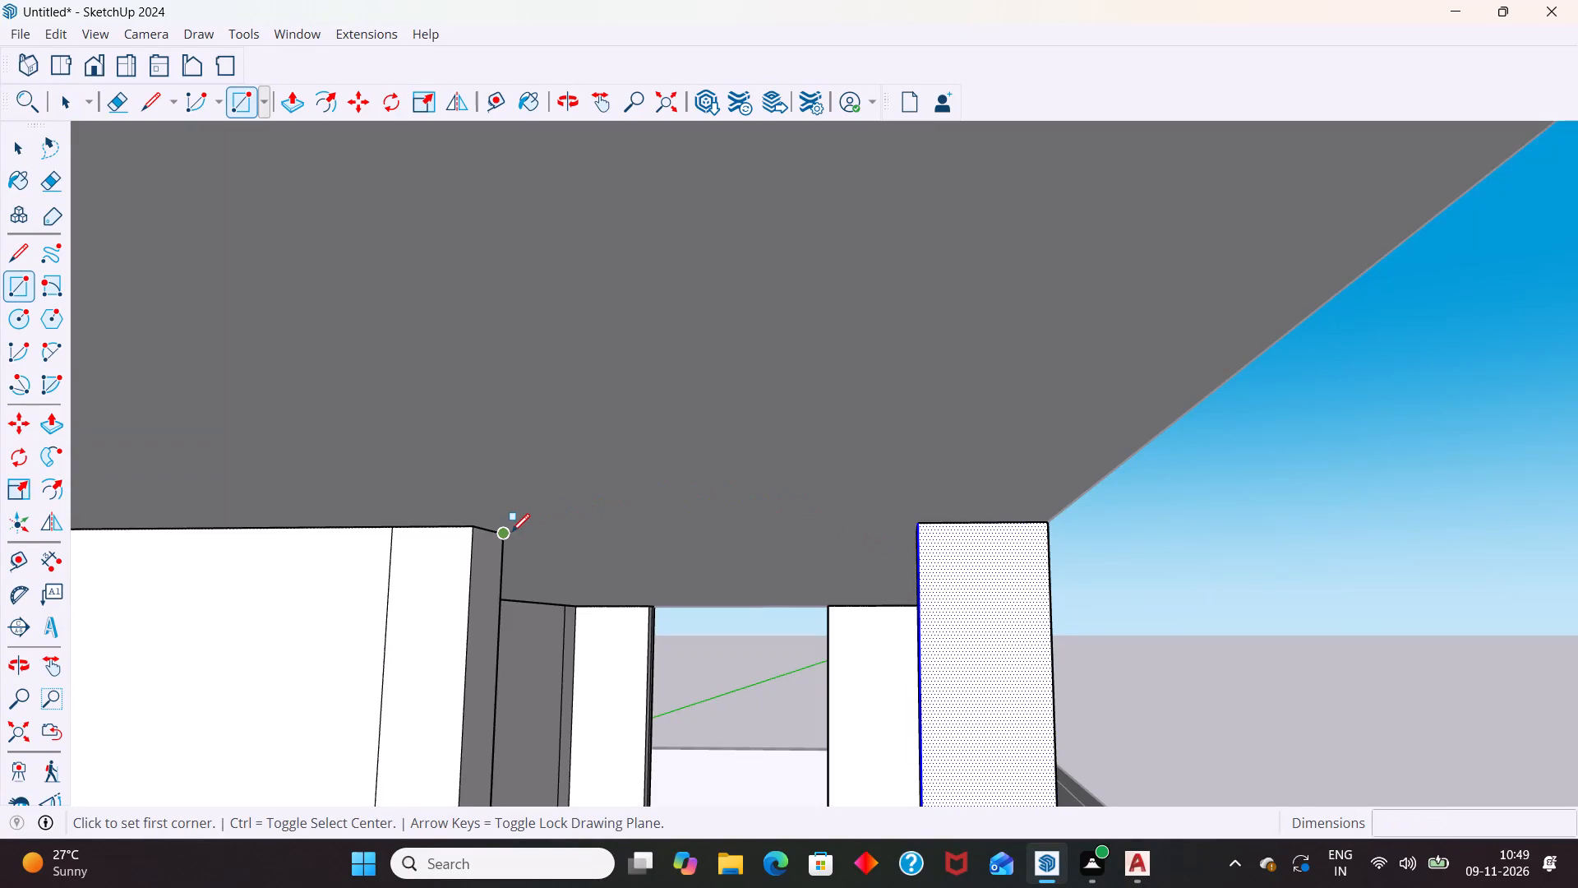
{"action": "left_click", "coordinate": [508, 534]}
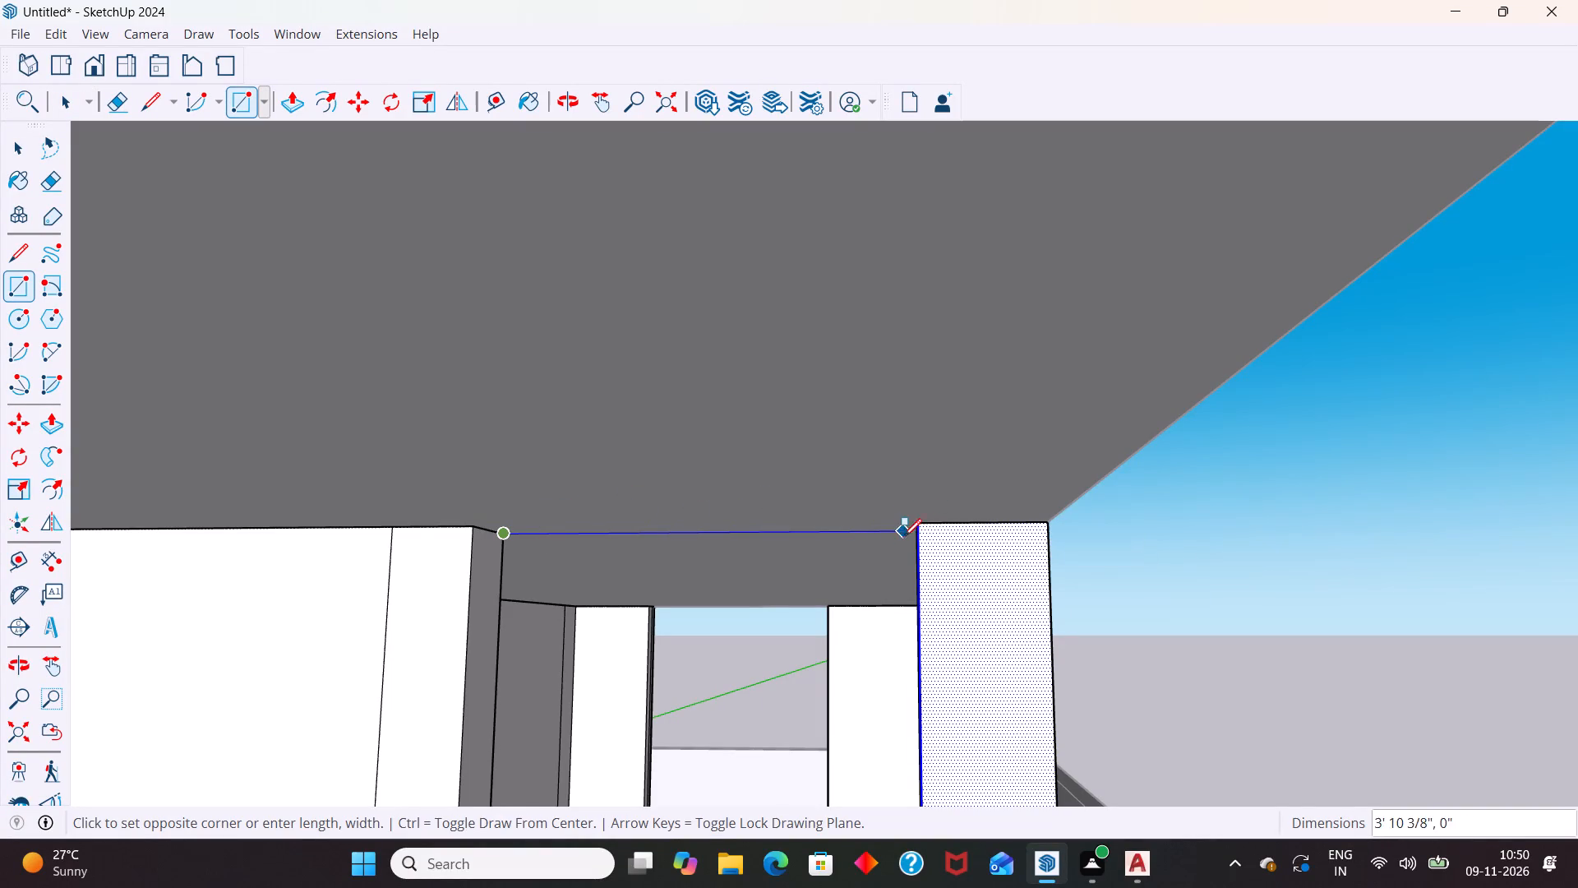
{"action": "middle_click_drag", "start_coordinate": [904, 537], "coordinate": [997, 562]}
{"action": "scroll", "coordinate": [981, 554], "scroll_direction": "up", "scroll_amount": 4}
{"action": "left_click", "coordinate": [937, 520]}
{"action": "key", "text": "space"}
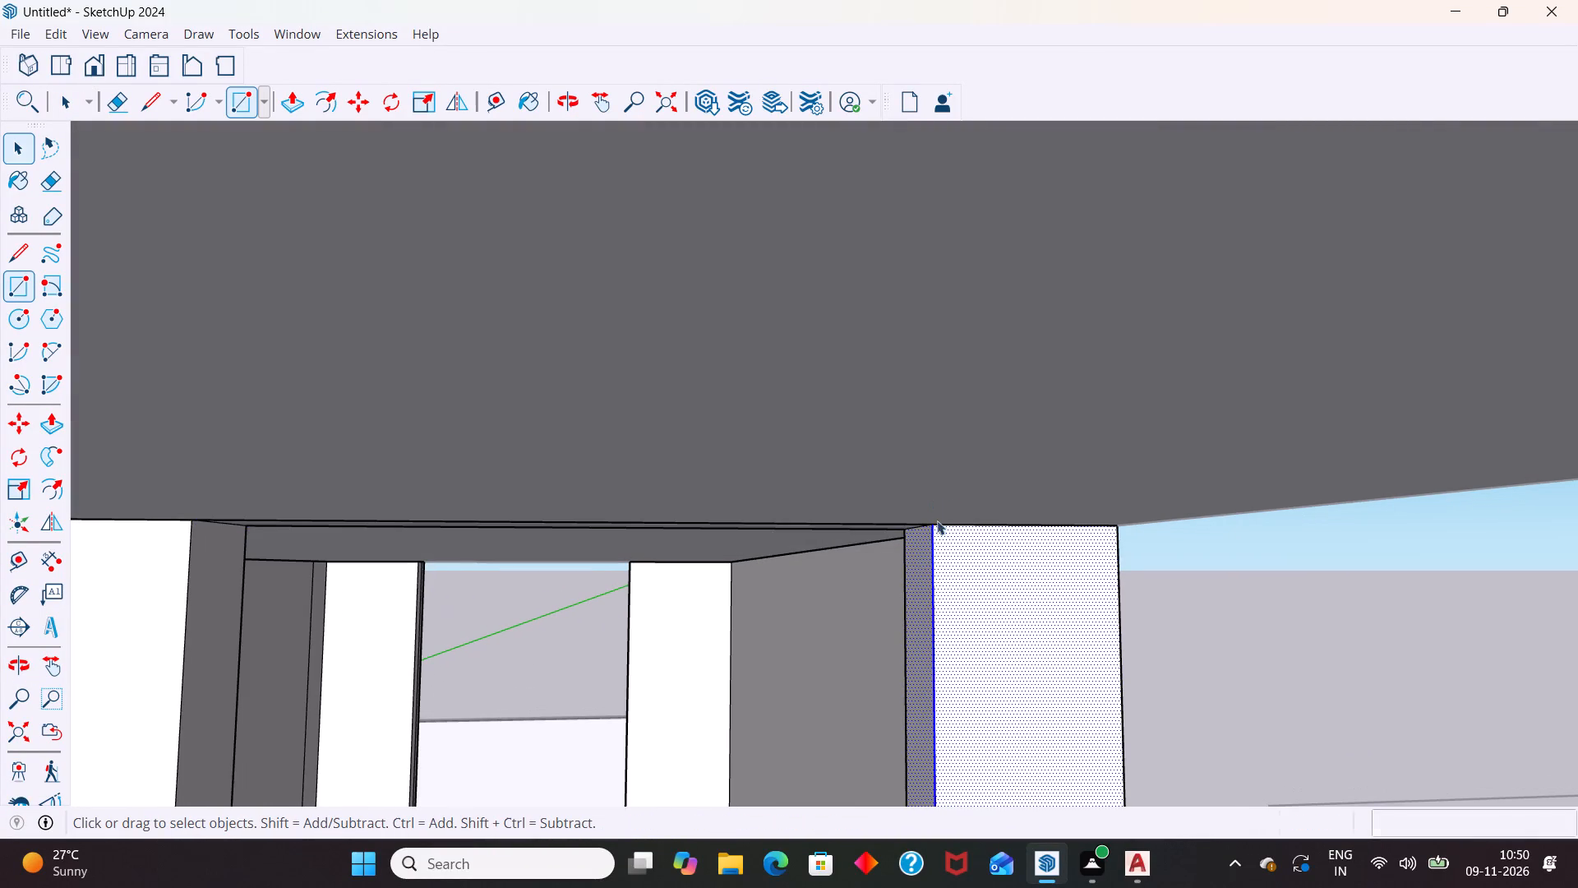
Push/Pull the rectangle 3' downward to form the wall above the main entrance, and close the walls group.
{"action": "scroll", "coordinate": [897, 539], "scroll_direction": "up", "scroll_amount": 5}
{"action": "left_click", "coordinate": [911, 510]}
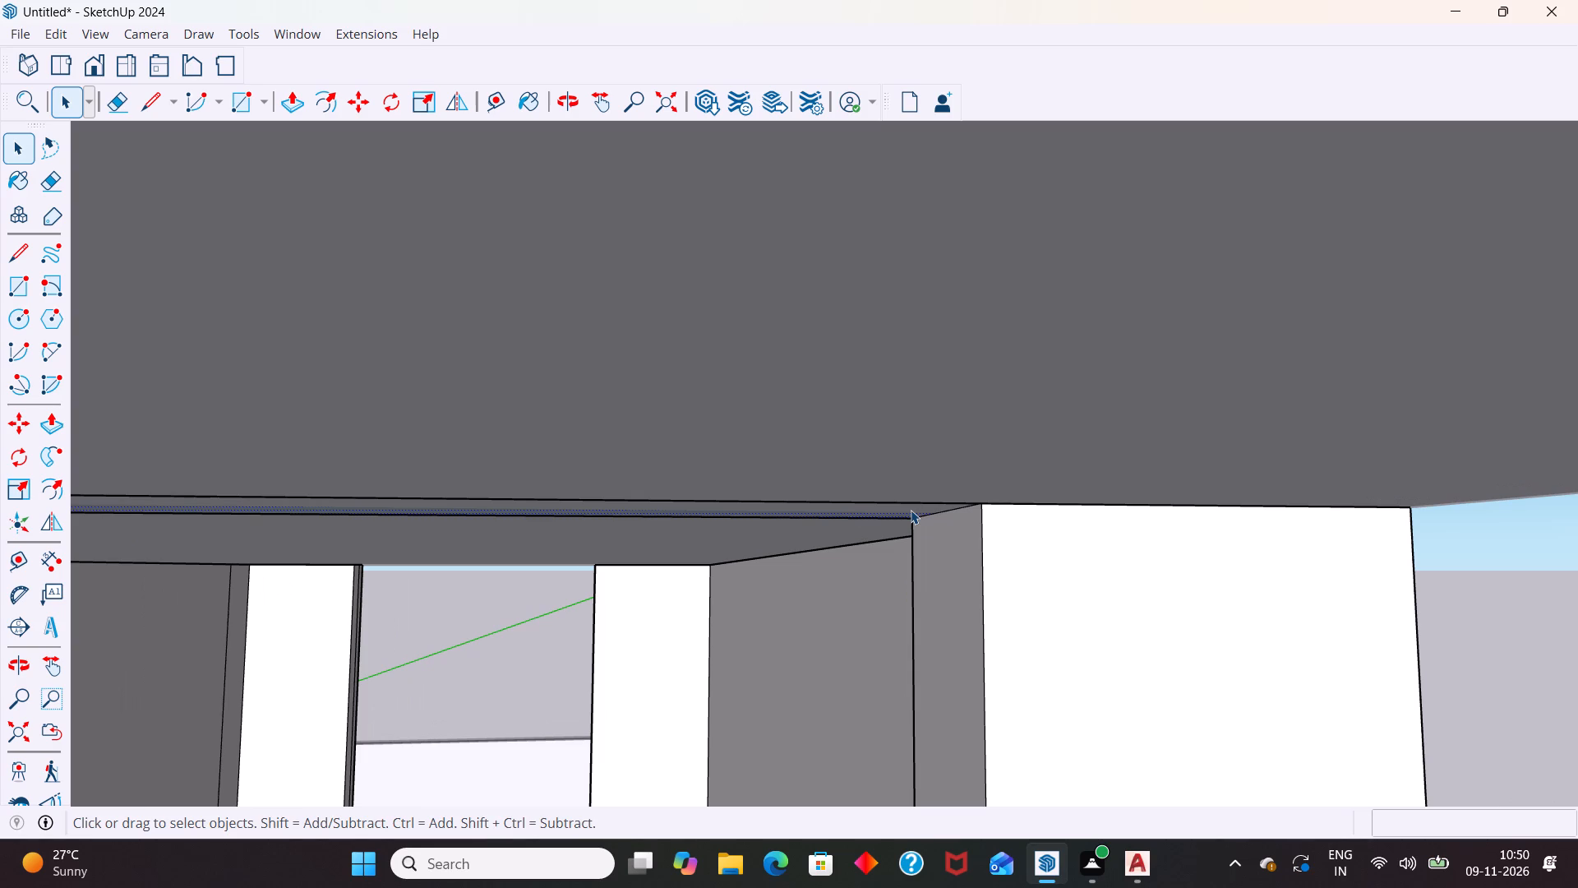
{"action": "key", "text": "p"}
{"action": "left_click_drag", "start_coordinate": [911, 510], "coordinate": [916, 532]}
{"action": "type", "text": "3'"}
{"action": "key", "text": "Return"}
{"action": "key", "text": "space"}
{"action": "scroll", "coordinate": [903, 449], "scroll_direction": "down", "scroll_amount": 7}
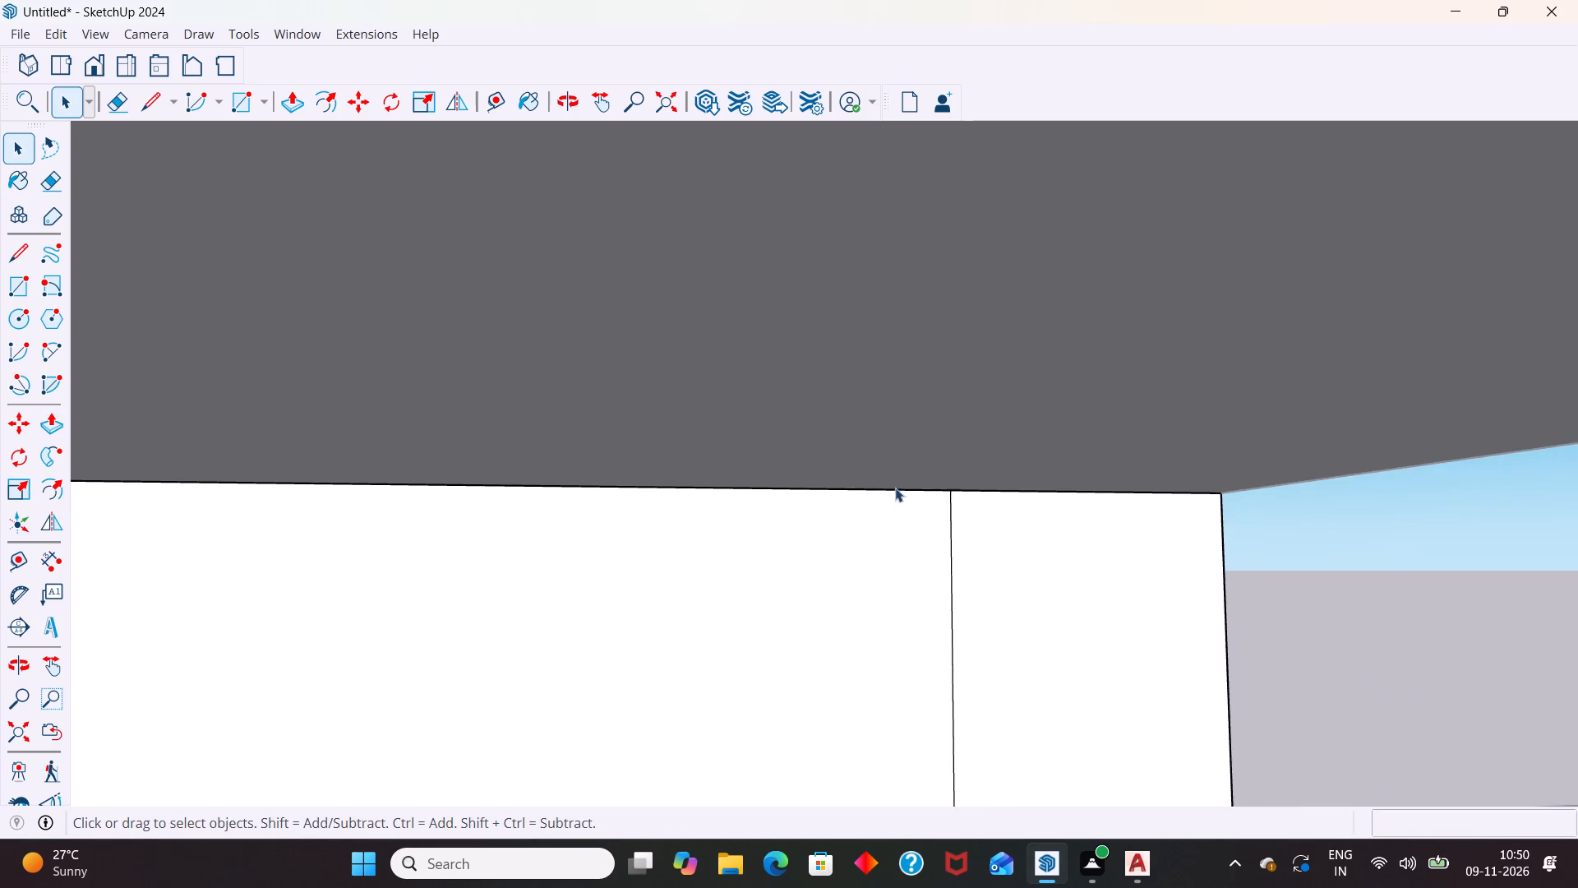
{"action": "scroll", "coordinate": [895, 481], "scroll_direction": "down", "scroll_amount": 20}
{"action": "scroll", "coordinate": [895, 481], "scroll_direction": "down", "scroll_amount": 2}
{"action": "middle_click_drag", "start_coordinate": [936, 614], "coordinate": [818, 651]}
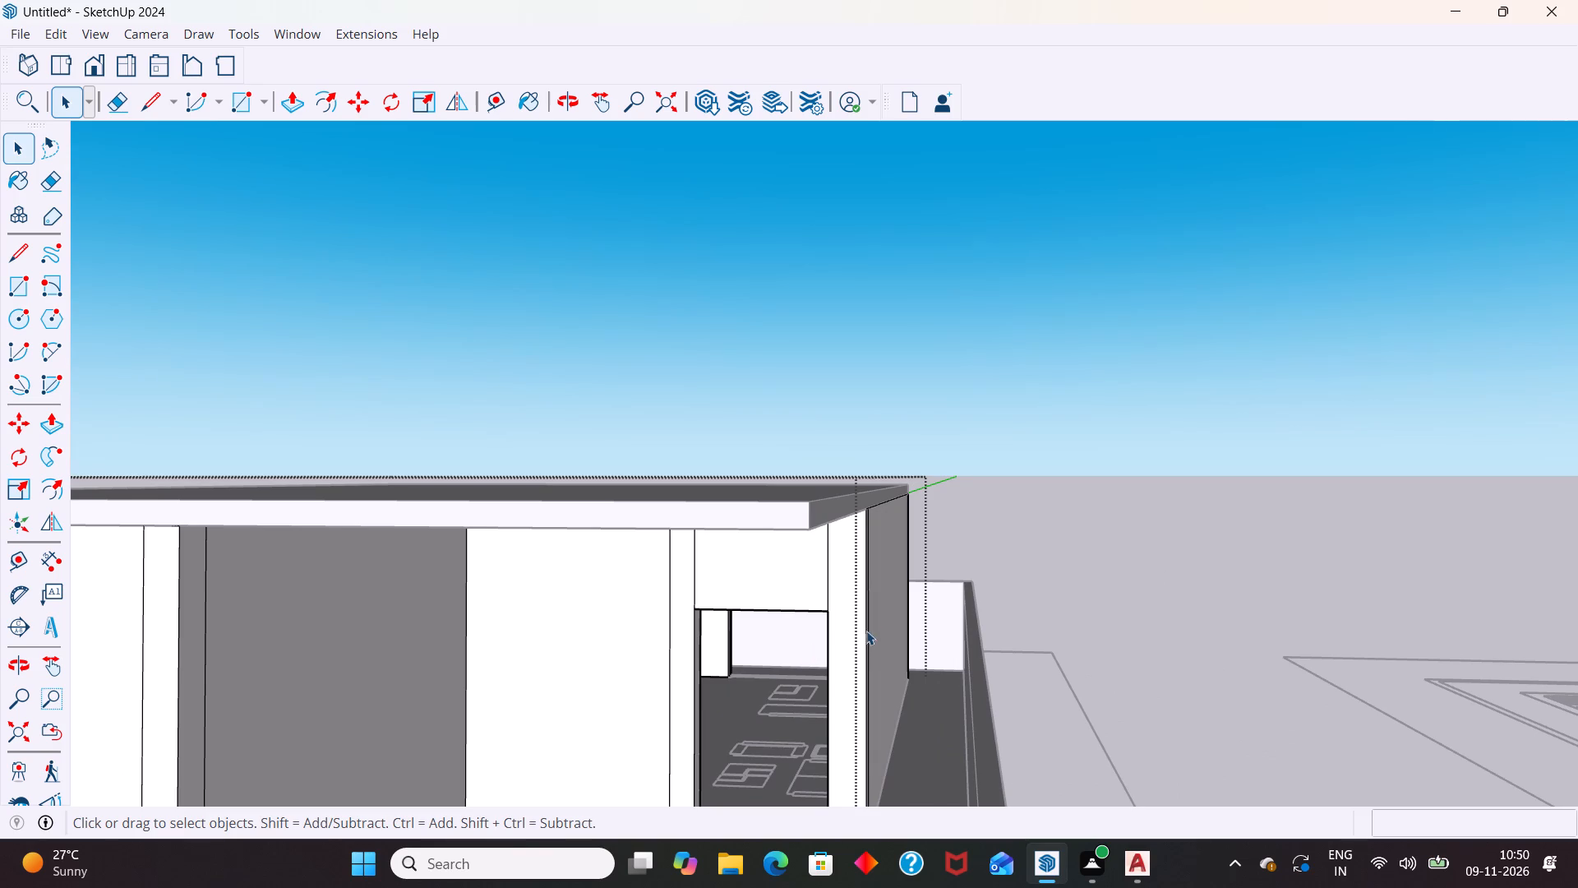
{"action": "middle_click_drag", "start_coordinate": [866, 631], "coordinate": [602, 636]}
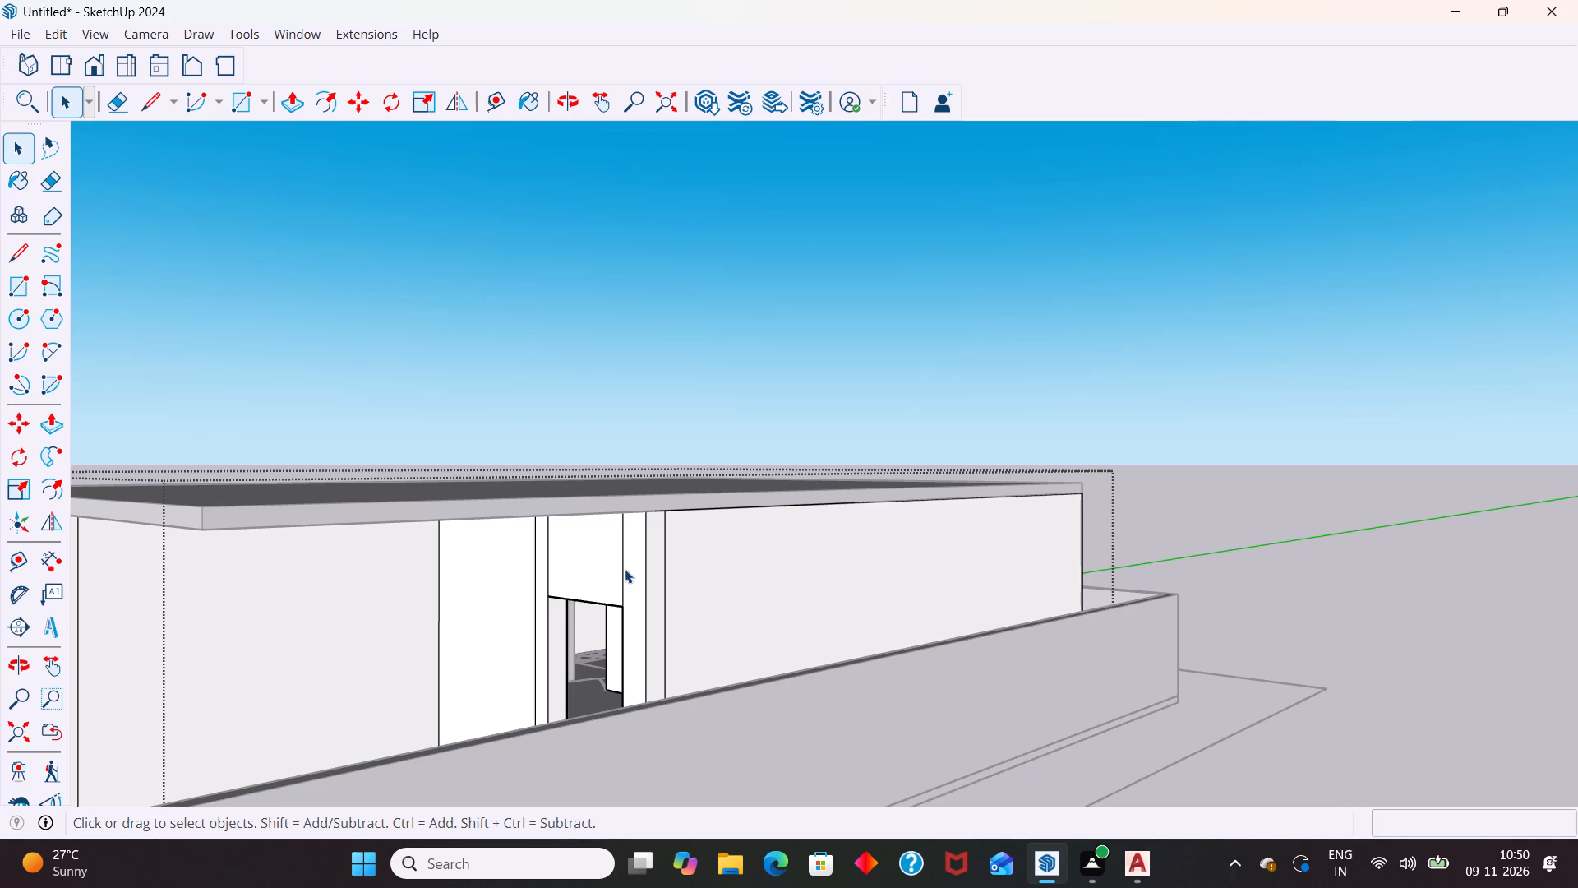
{"action": "scroll", "coordinate": [699, 535], "scroll_direction": "down", "scroll_amount": 7}
{"action": "scroll", "coordinate": [759, 493], "scroll_direction": "down", "scroll_amount": 6}
{"action": "middle_click_drag", "start_coordinate": [633, 607], "coordinate": [869, 648]}
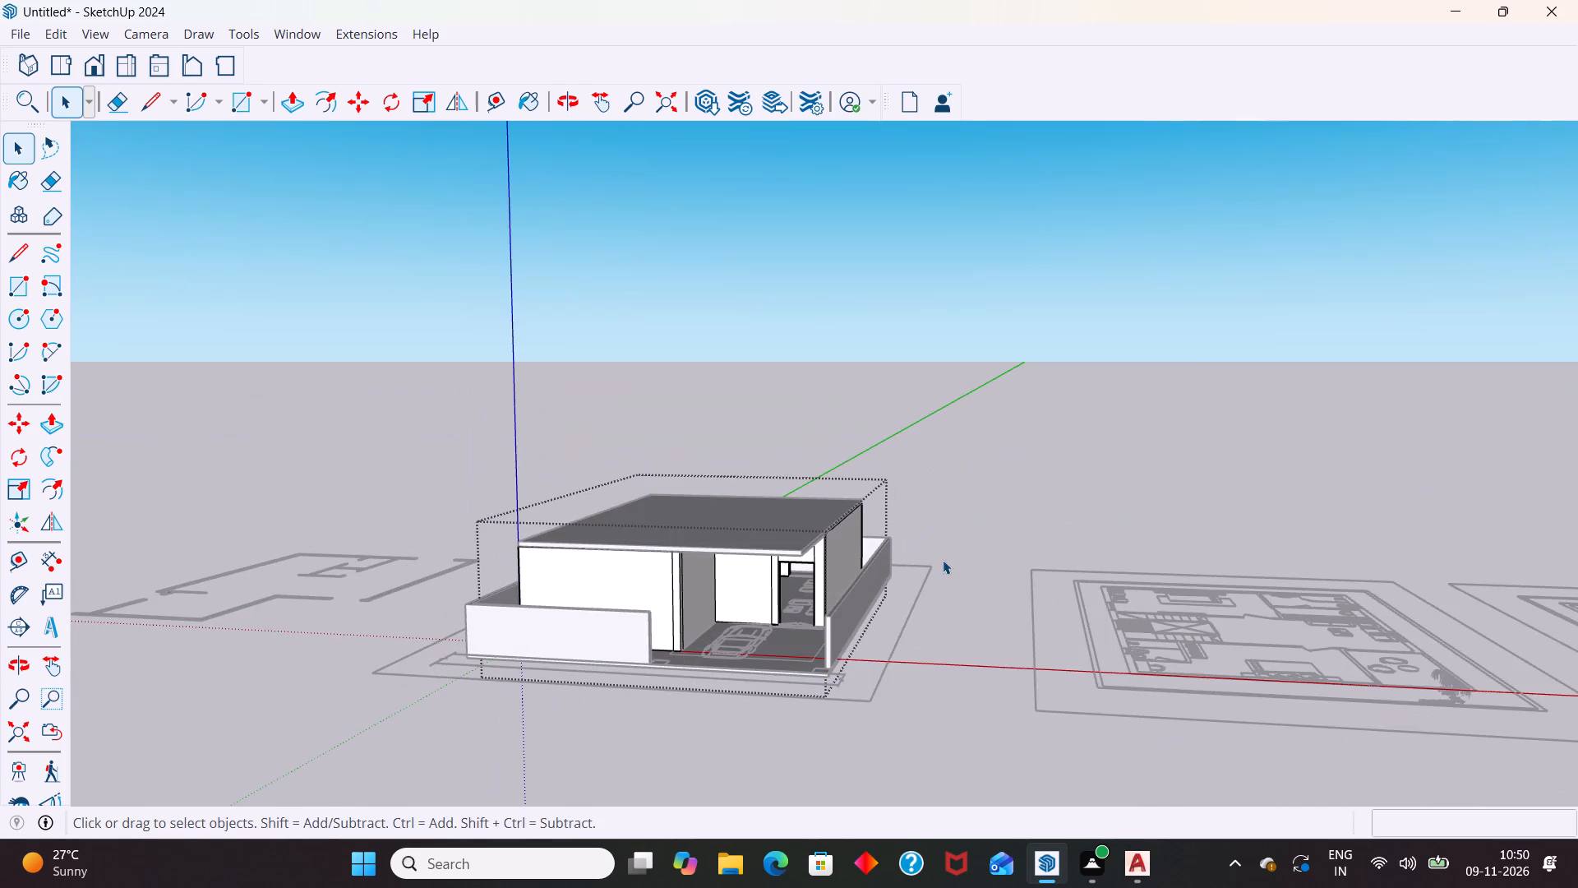
{"action": "left_click", "coordinate": [944, 560]}
Examine the house's long side wall and rear wall for openings that need a wall above them beneath the roof slab.
{"action": "middle_click_drag", "start_coordinate": [759, 679], "coordinate": [903, 551]}
{"action": "middle_click_drag", "start_coordinate": [561, 518], "coordinate": [785, 716]}
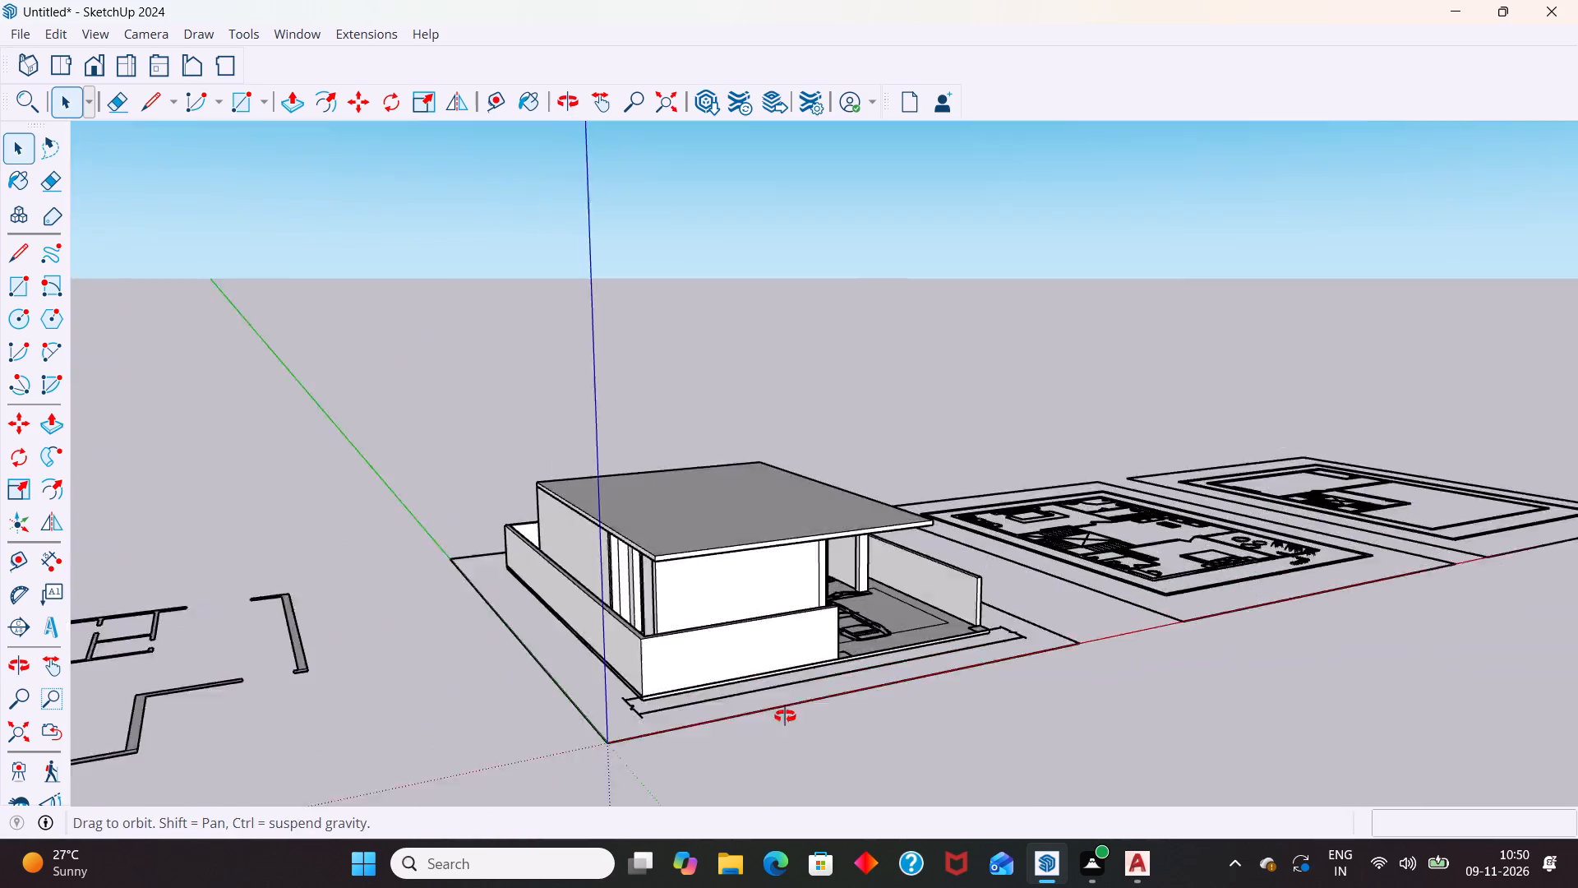
{"action": "middle_click_drag", "start_coordinate": [785, 716], "coordinate": [955, 716]}
{"action": "scroll", "coordinate": [687, 652], "scroll_direction": "up", "scroll_amount": 6}
{"action": "scroll", "coordinate": [903, 579], "scroll_direction": "up", "scroll_amount": 5}
{"action": "middle_click_drag", "start_coordinate": [818, 571], "coordinate": [873, 478]}
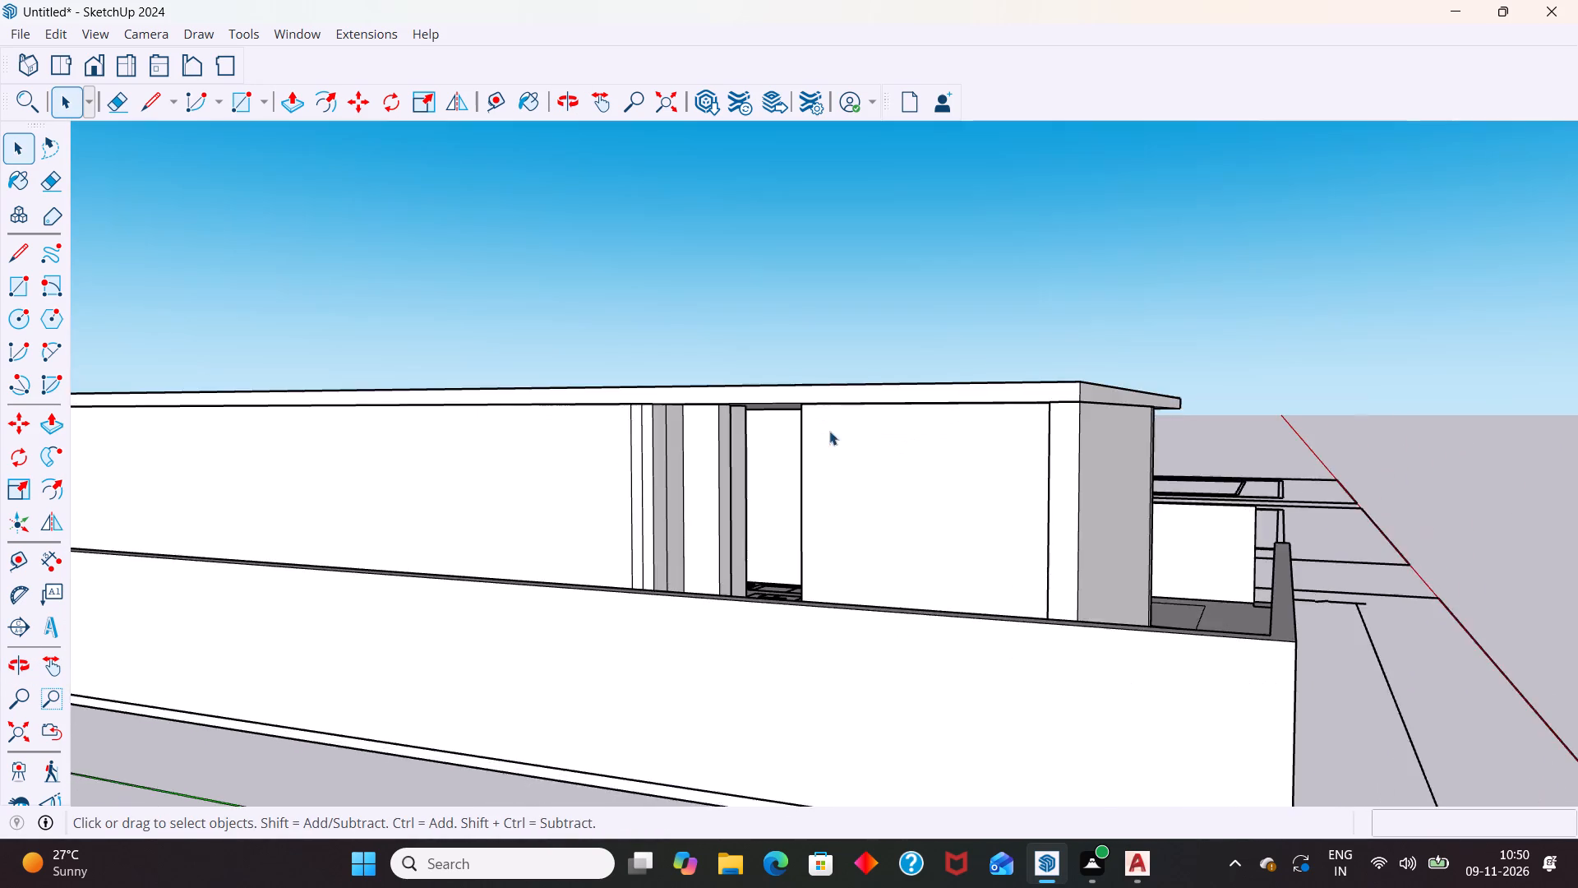
{"action": "scroll", "coordinate": [809, 434], "scroll_direction": "up", "scroll_amount": 5}
{"action": "middle_click_drag", "start_coordinate": [739, 672], "coordinate": [754, 770]}
{"action": "scroll", "coordinate": [809, 554], "scroll_direction": "down", "scroll_amount": 6}
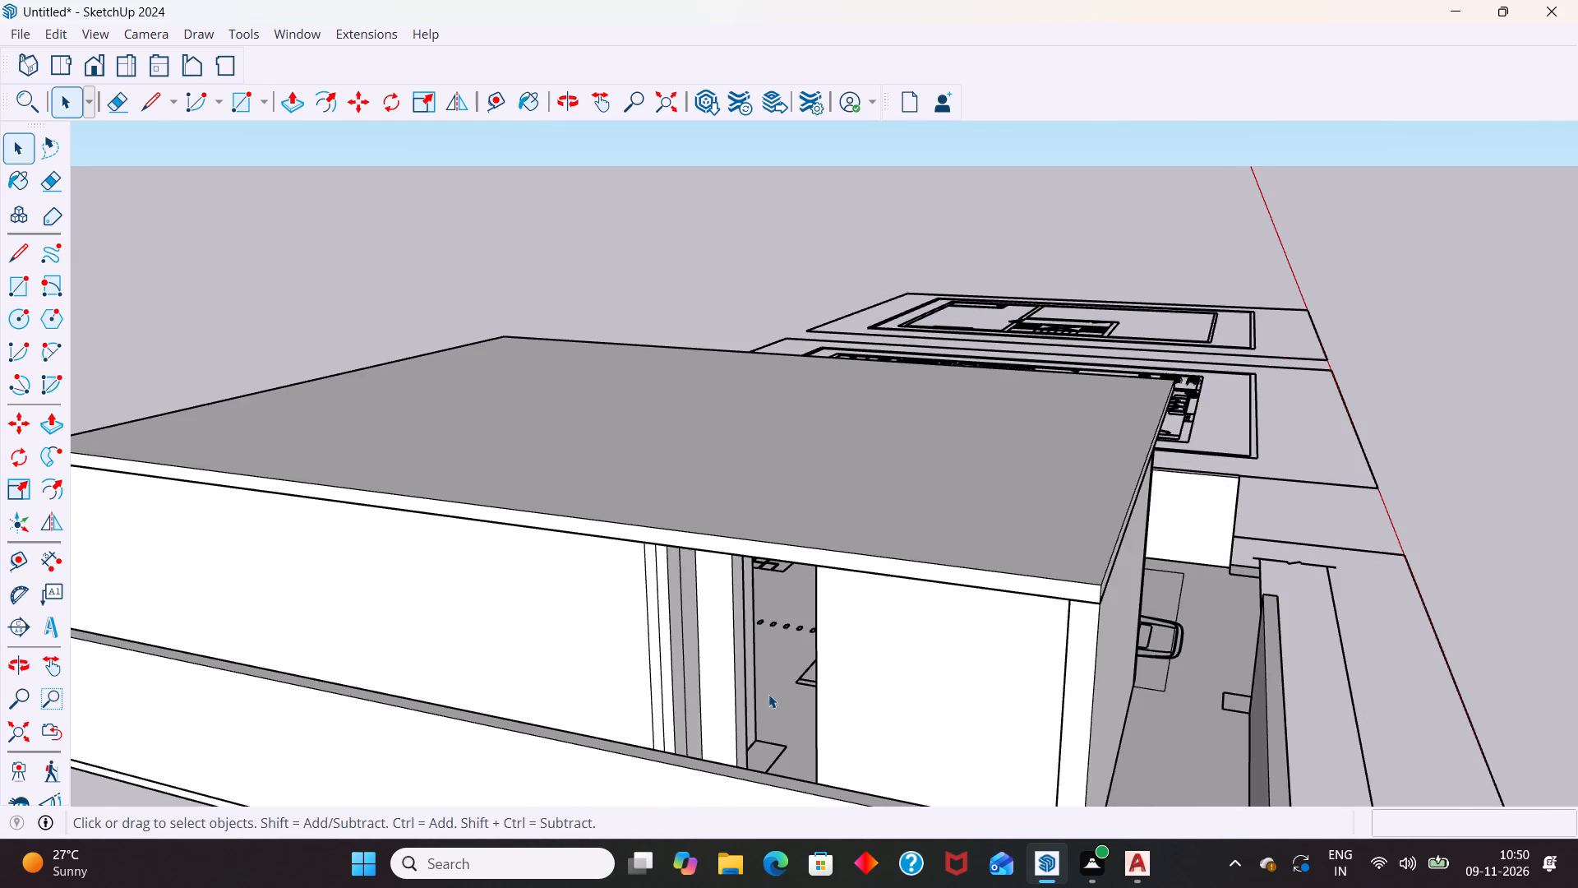
{"action": "scroll", "coordinate": [764, 712], "scroll_direction": "up", "scroll_amount": 2}
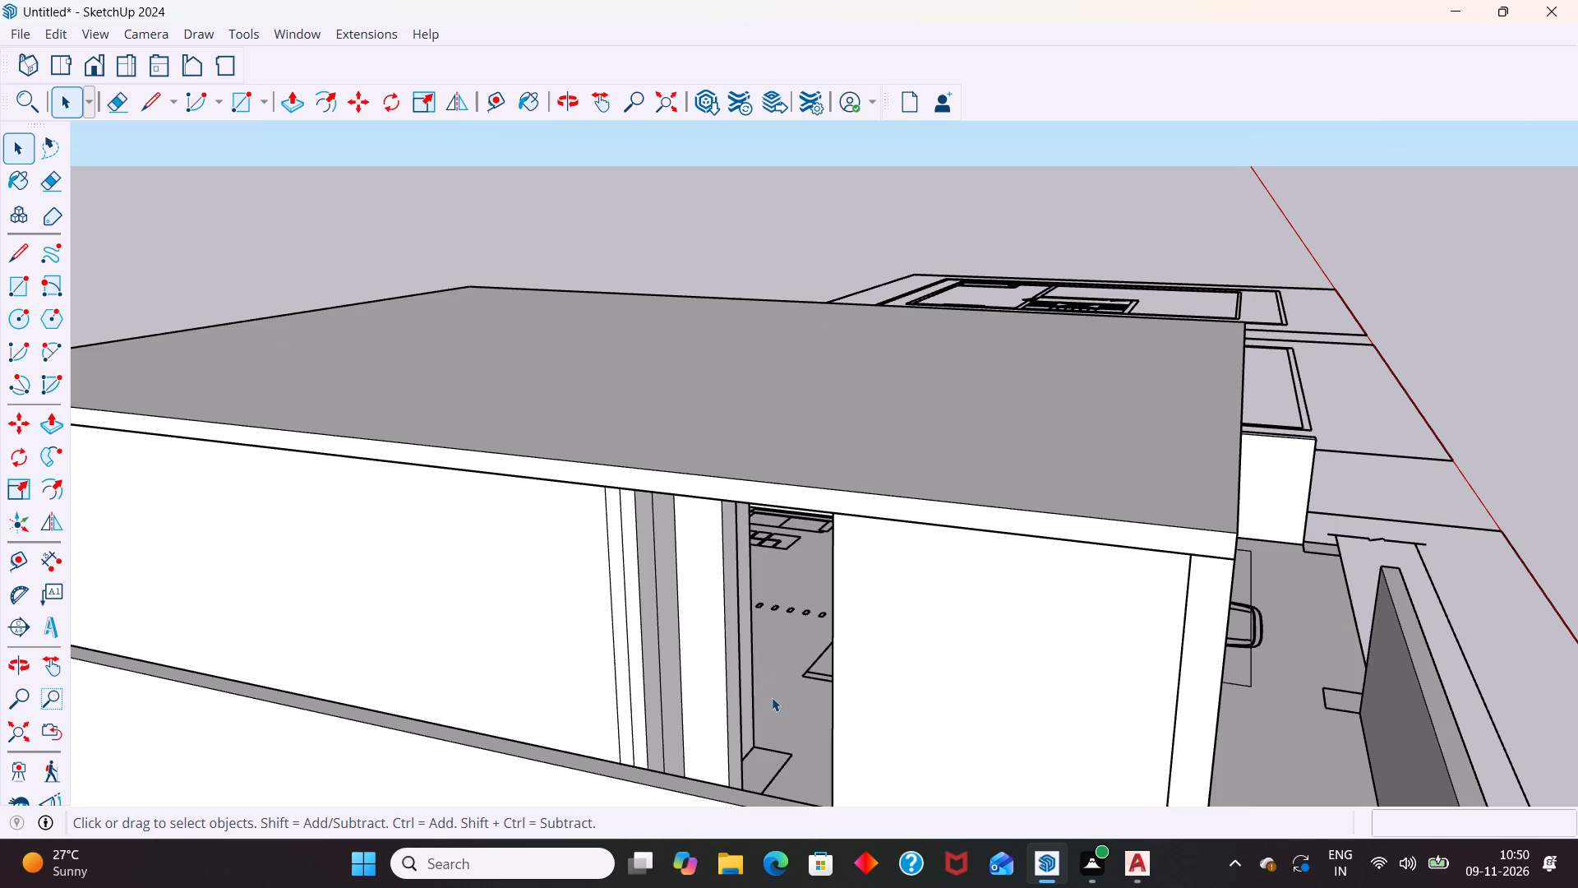
{"action": "scroll", "coordinate": [816, 595], "scroll_direction": "down", "scroll_amount": 7}
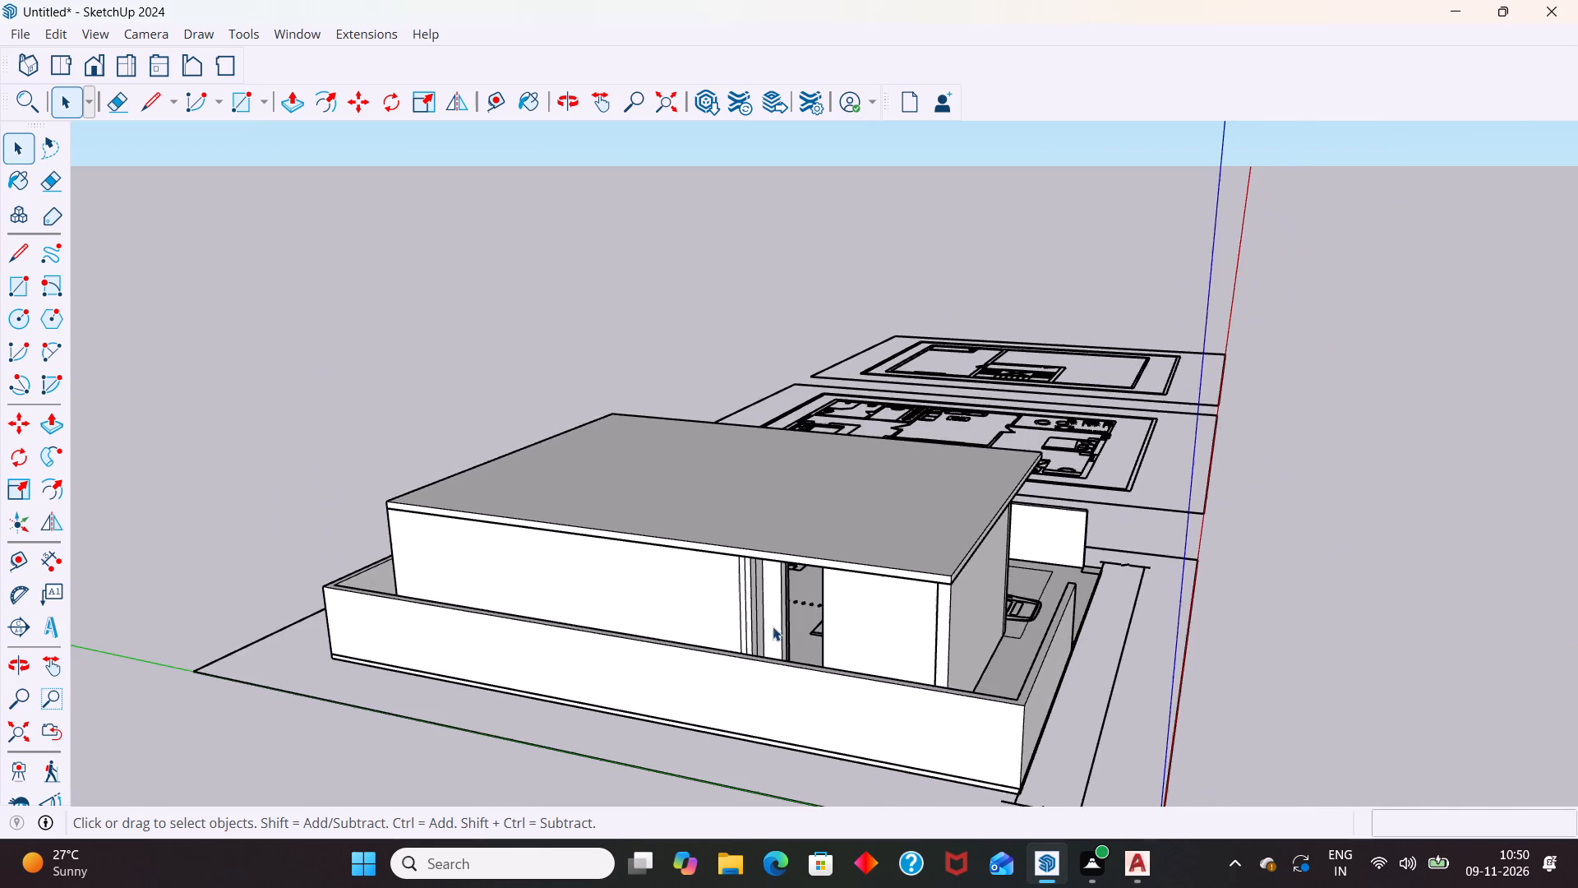
{"action": "middle_click_drag", "start_coordinate": [811, 629], "coordinate": [884, 599]}
{"action": "scroll", "coordinate": [801, 555], "scroll_direction": "up", "scroll_amount": 11}
{"action": "middle_click_drag", "start_coordinate": [826, 533], "coordinate": [876, 428]}
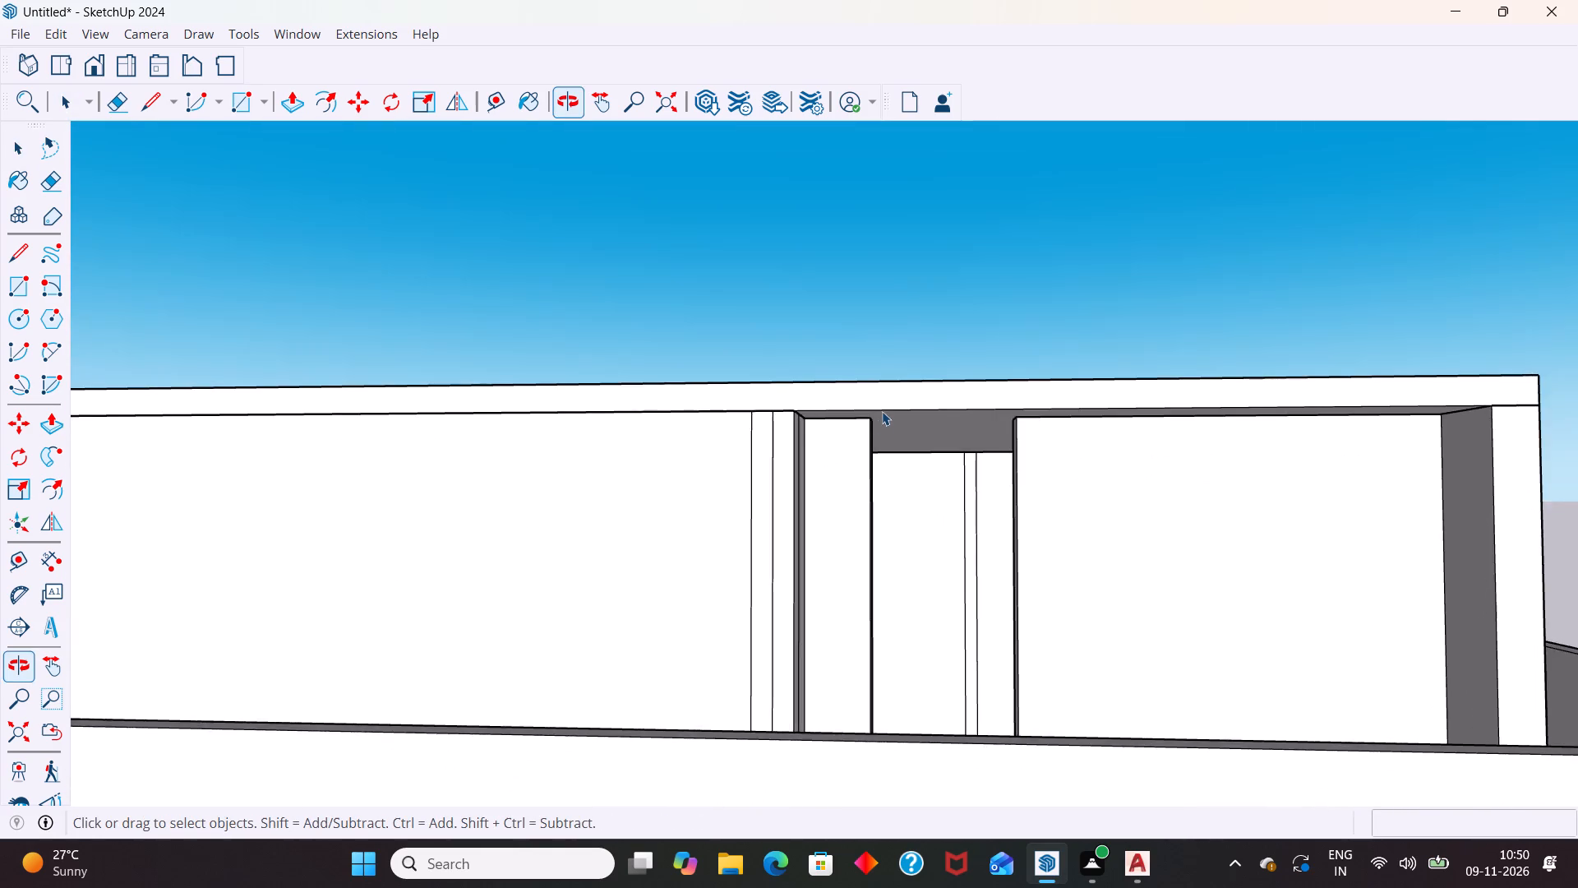
{"action": "scroll", "coordinate": [882, 409], "scroll_direction": "up", "scroll_amount": 1}
{"action": "scroll", "coordinate": [884, 404], "scroll_direction": "down", "scroll_amount": 7}
{"action": "middle_click_drag", "start_coordinate": [872, 490], "coordinate": [843, 693]}
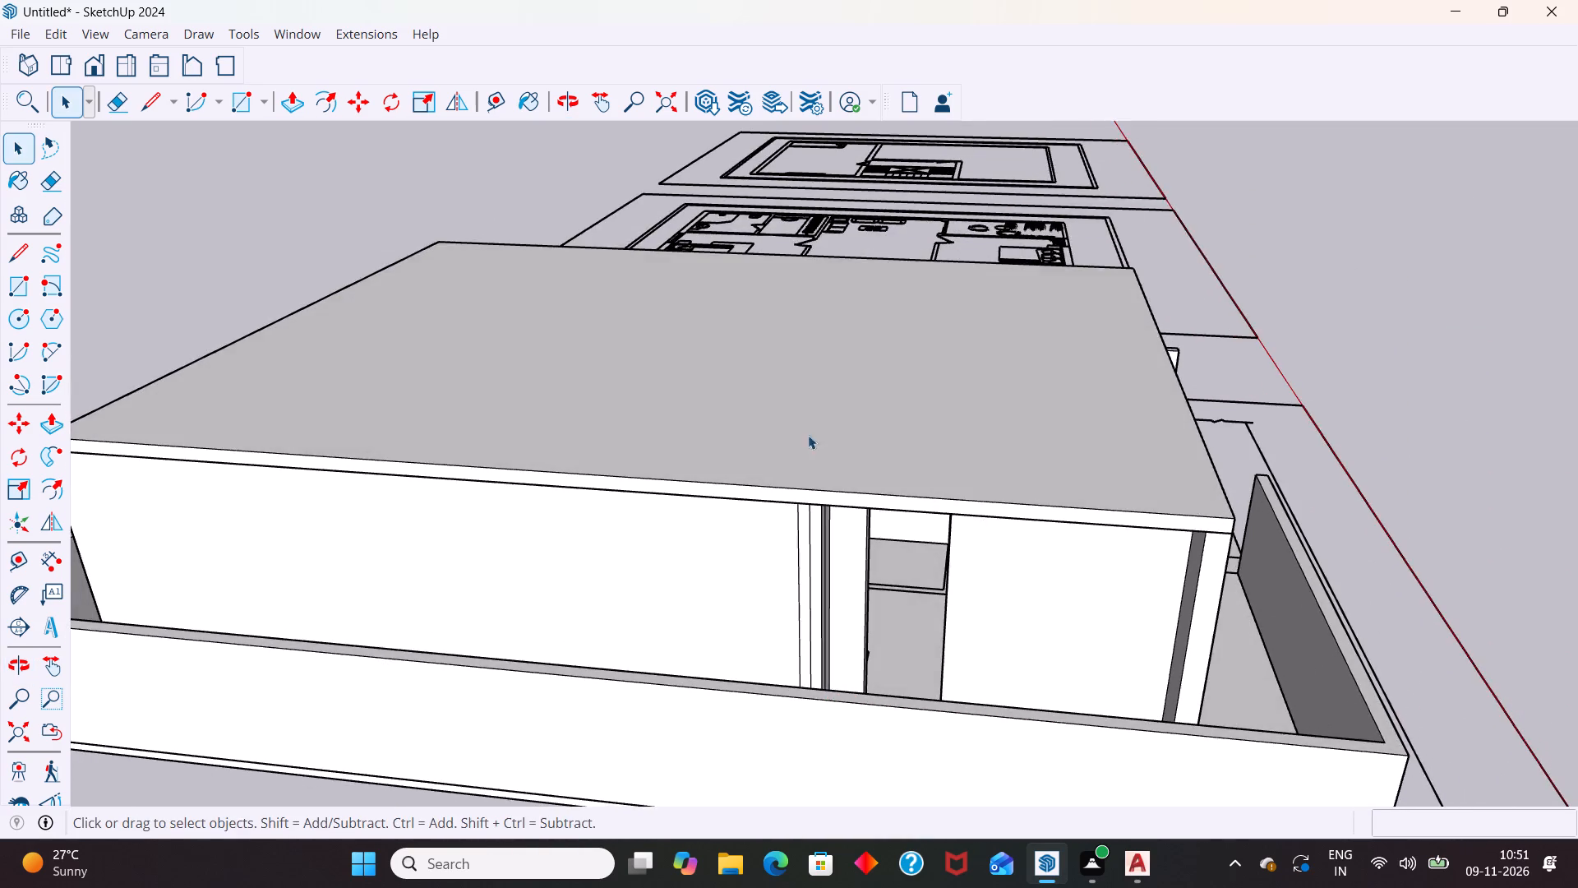
{"action": "scroll", "coordinate": [808, 437], "scroll_direction": "down", "scroll_amount": 6}
{"action": "middle_click_drag", "start_coordinate": [840, 650], "coordinate": [693, 741]}
{"action": "scroll", "coordinate": [801, 595], "scroll_direction": "up", "scroll_amount": 10}
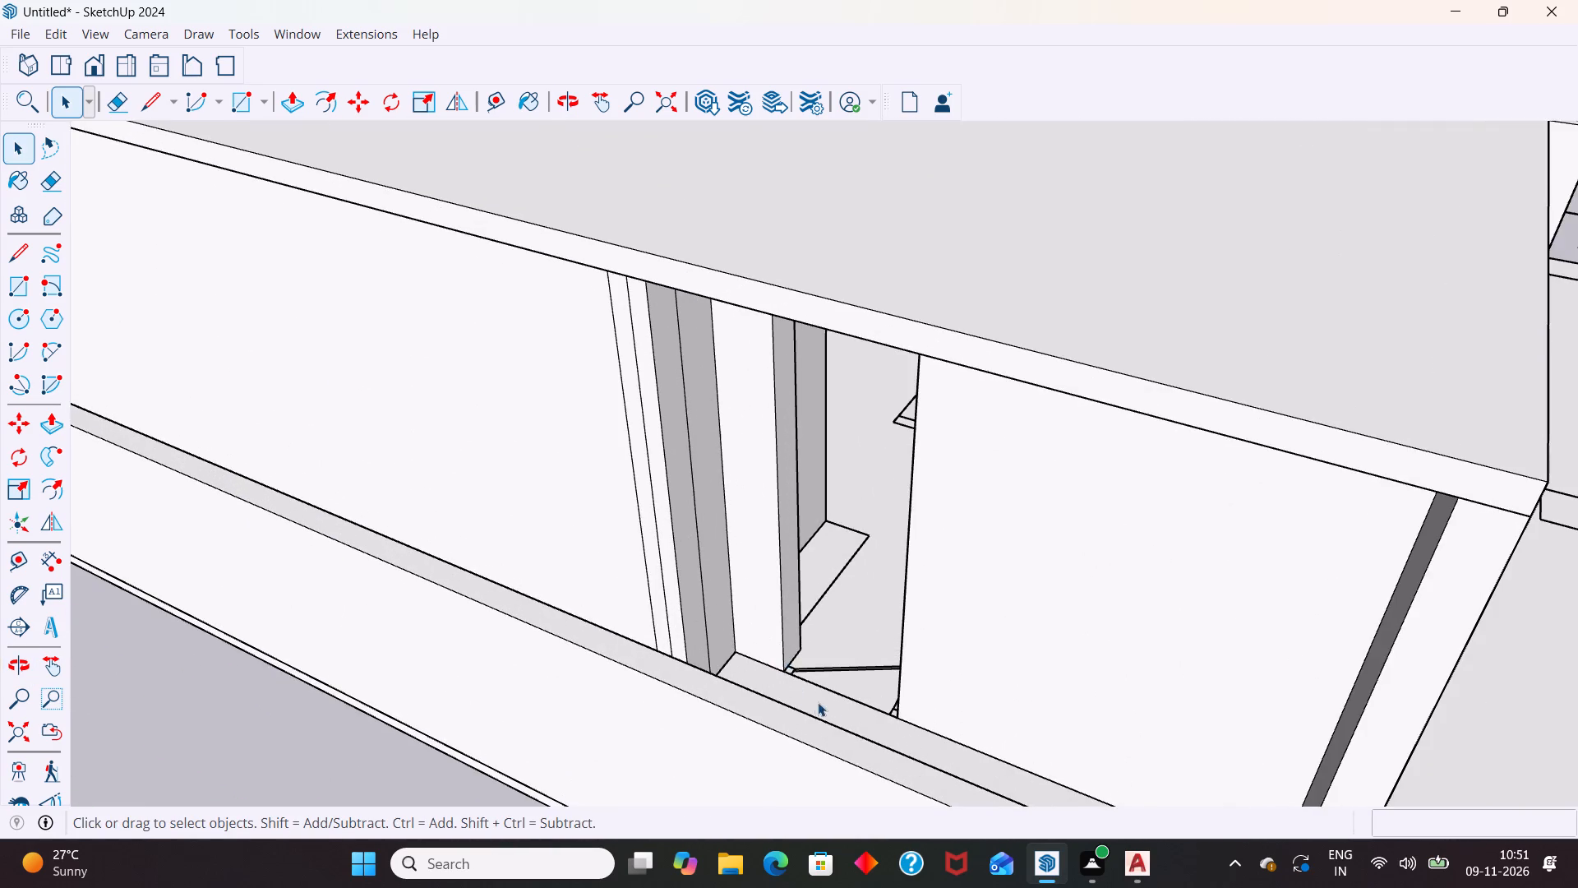
{"action": "middle_click_drag", "start_coordinate": [831, 705], "coordinate": [986, 695]}
{"action": "scroll", "coordinate": [900, 525], "scroll_direction": "down", "scroll_amount": 3}
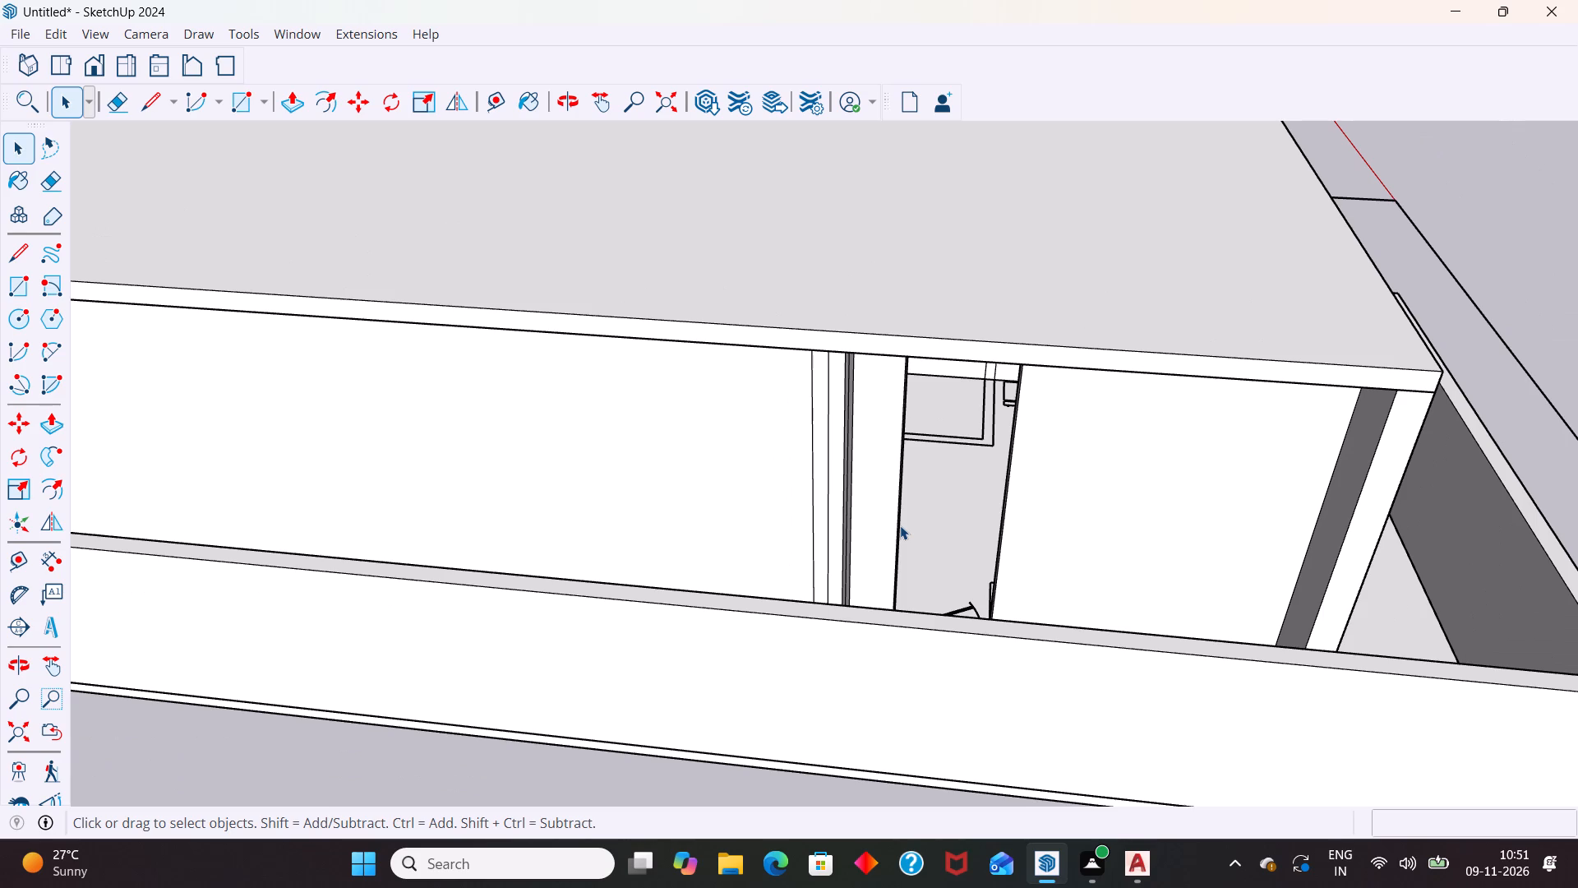
{"action": "scroll", "coordinate": [882, 544], "scroll_direction": "down", "scroll_amount": 11}
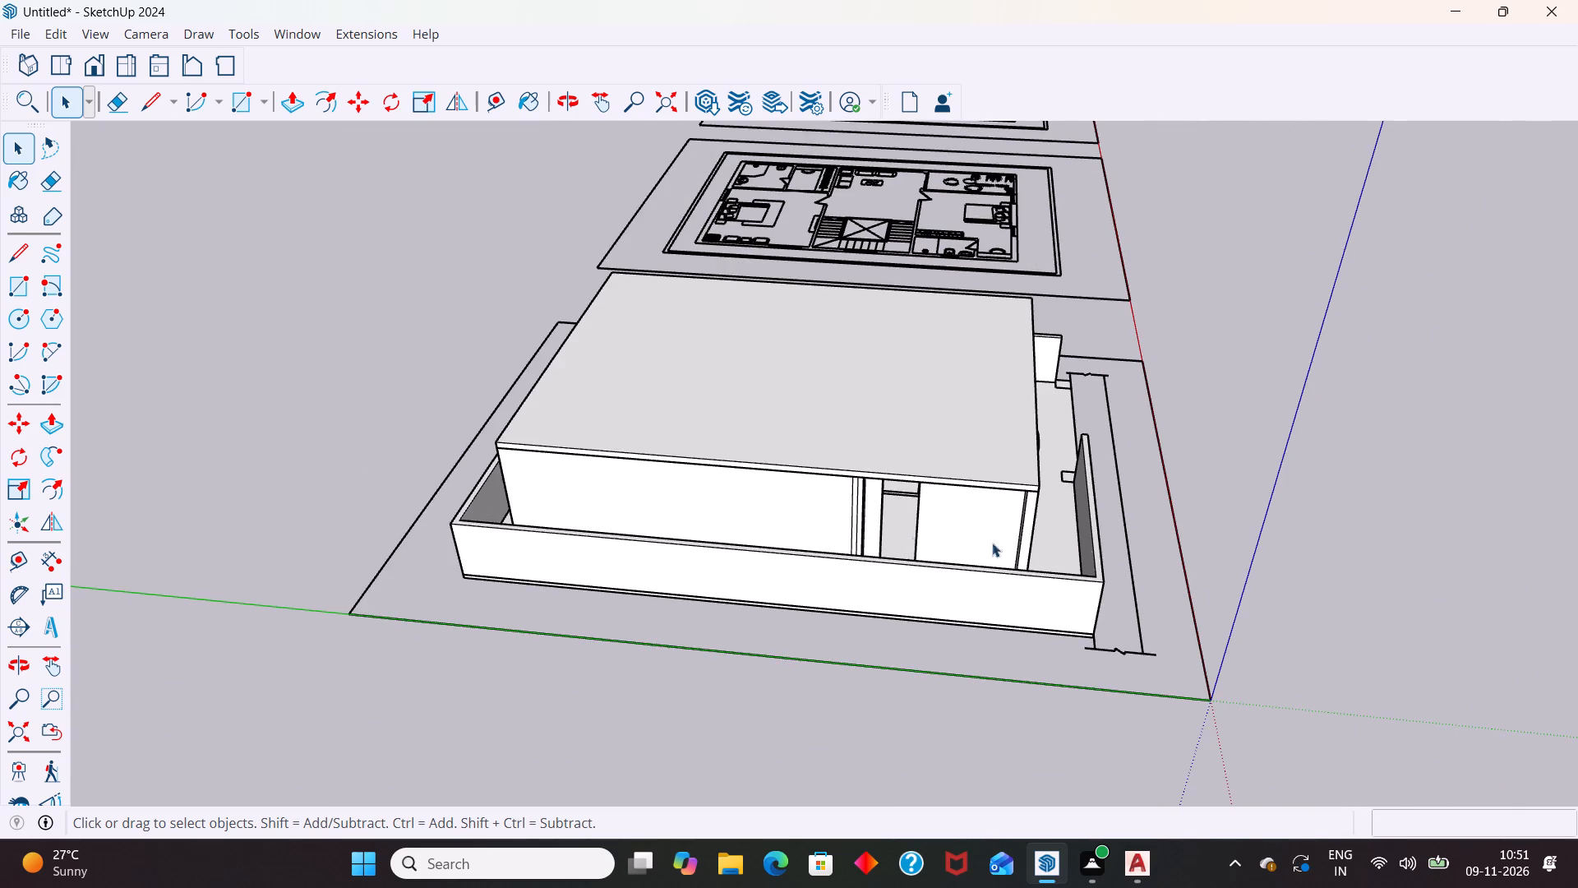
{"action": "middle_click_drag", "start_coordinate": [1099, 539], "coordinate": [810, 475]}
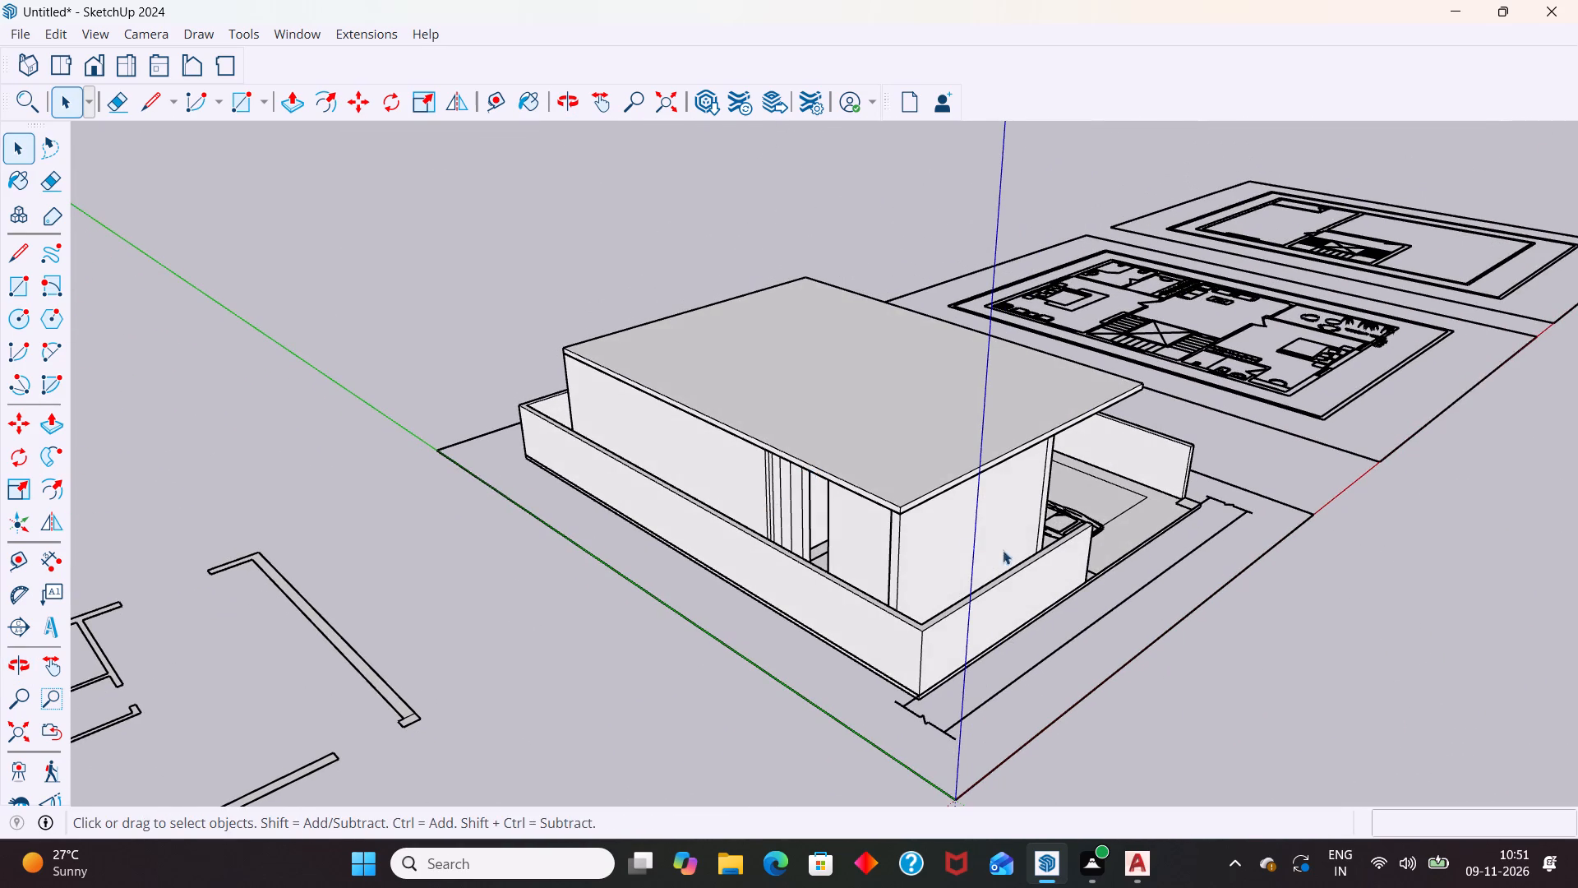
{"action": "middle_click_drag", "start_coordinate": [1004, 550], "coordinate": [1148, 560]}
{"action": "middle_click_drag", "start_coordinate": [662, 527], "coordinate": [1059, 550]}
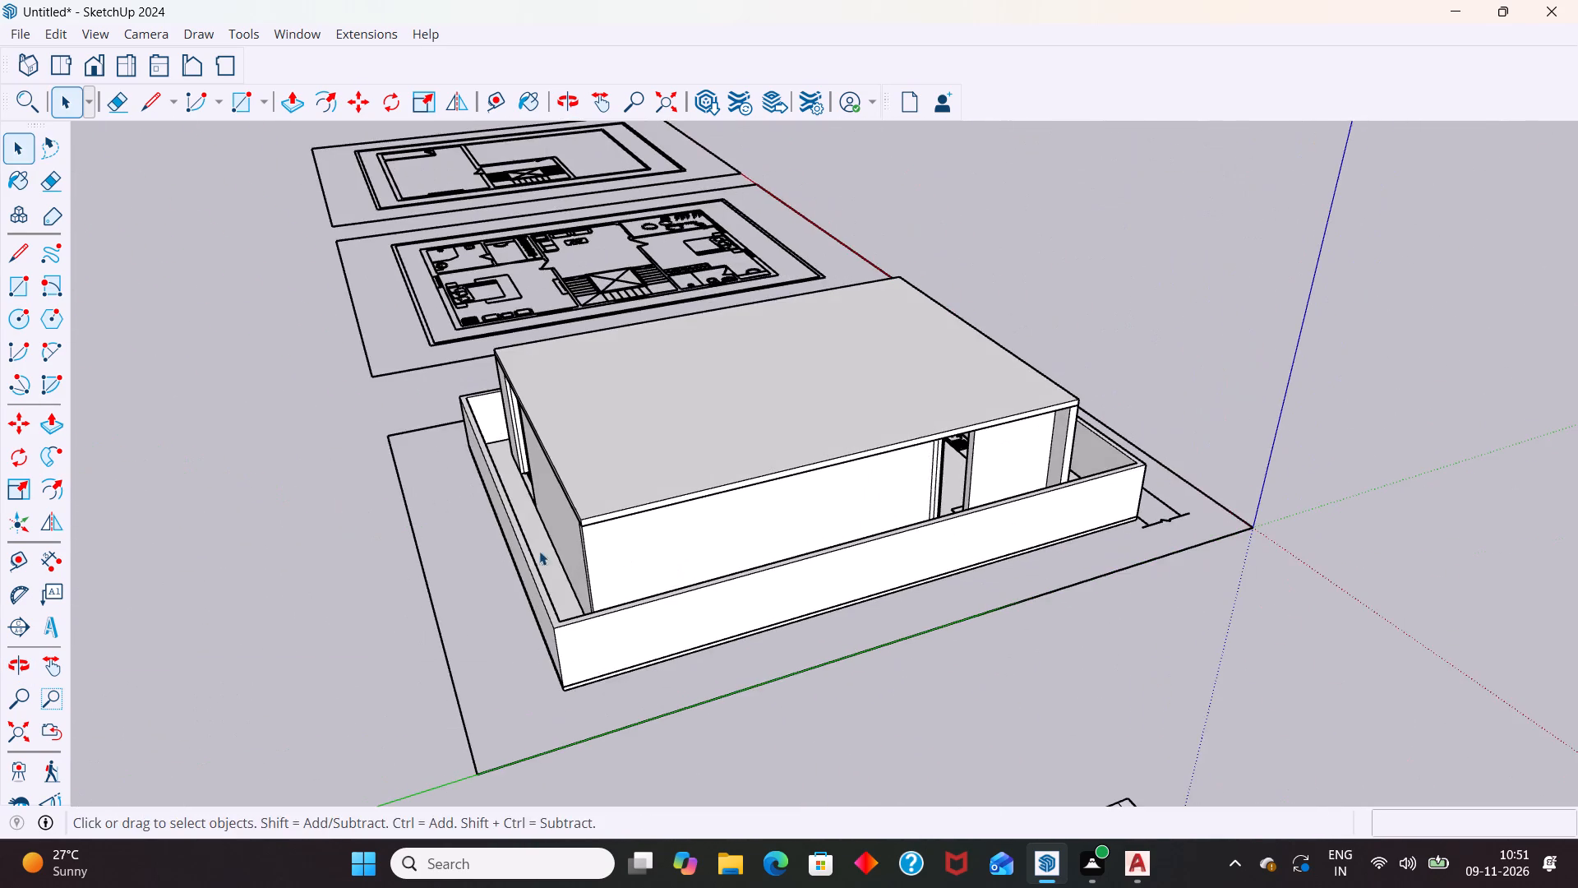
{"action": "middle_click_drag", "start_coordinate": [539, 550], "coordinate": [866, 473]}
{"action": "scroll", "coordinate": [478, 485], "scroll_direction": "up", "scroll_amount": 5}
{"action": "middle_click_drag", "start_coordinate": [514, 518], "coordinate": [524, 696]}
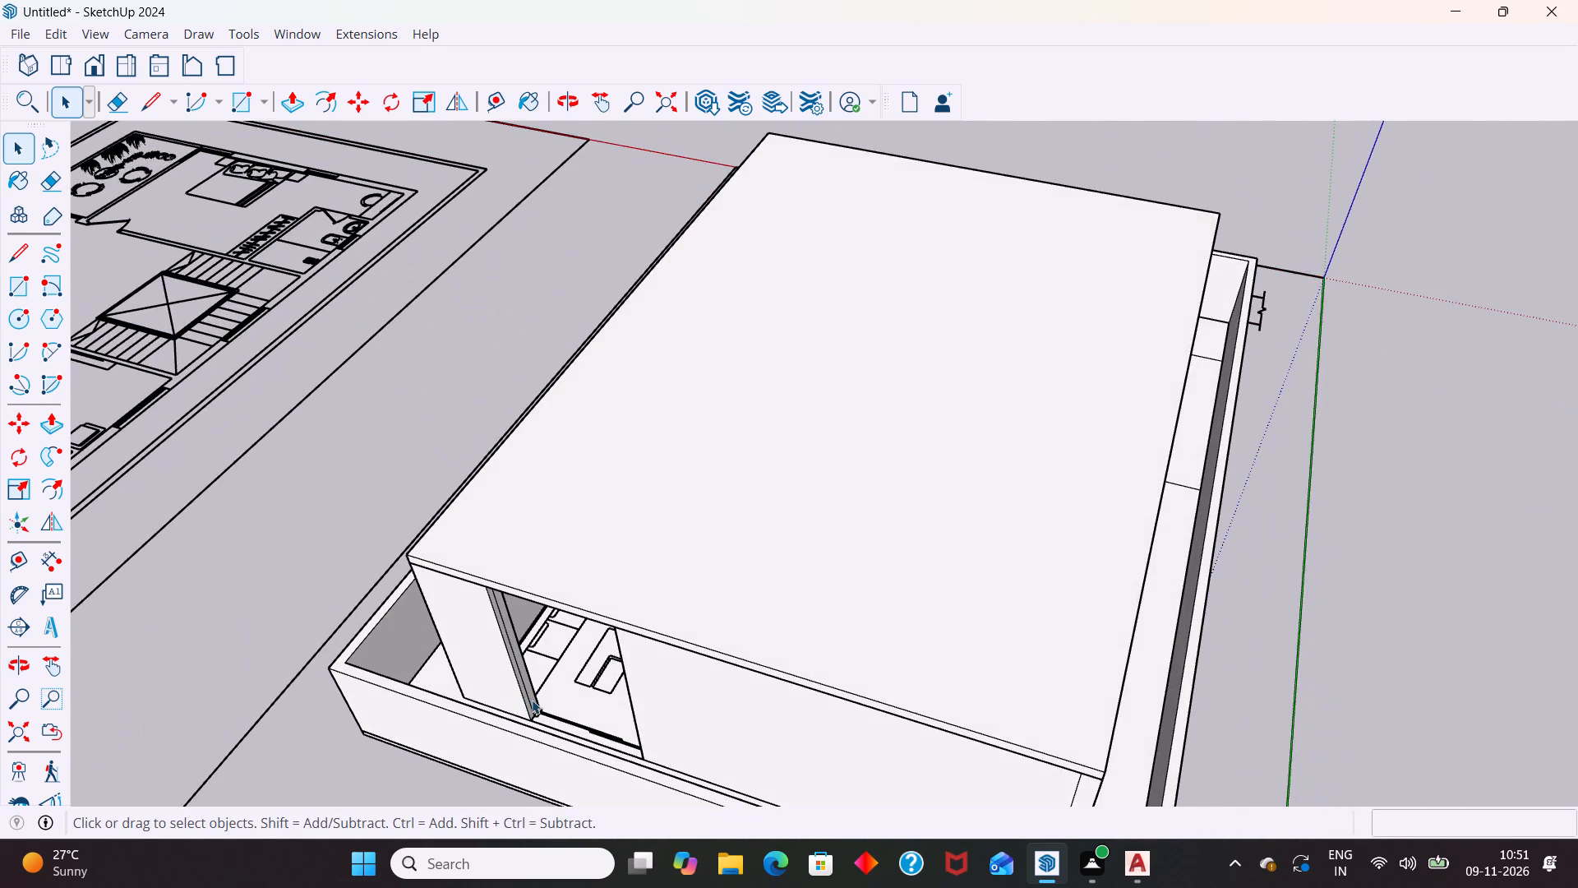
{"action": "scroll", "coordinate": [532, 700], "scroll_direction": "up", "scroll_amount": 2}
{"action": "middle_click_drag", "start_coordinate": [596, 704], "coordinate": [769, 514]}
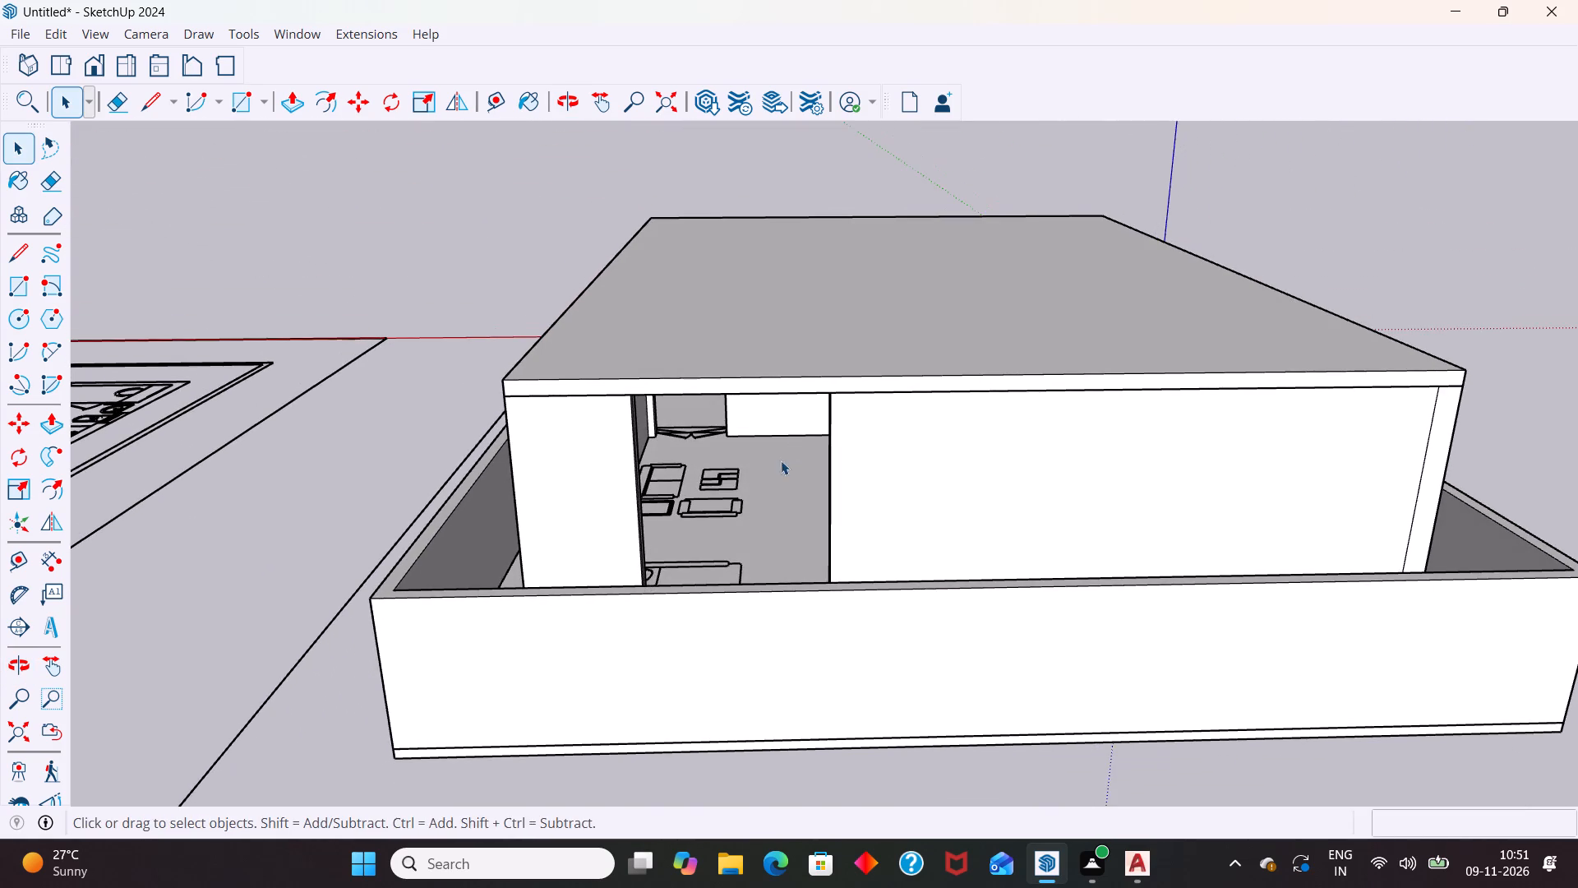
{"action": "middle_click_drag", "start_coordinate": [780, 443], "coordinate": [802, 312]}
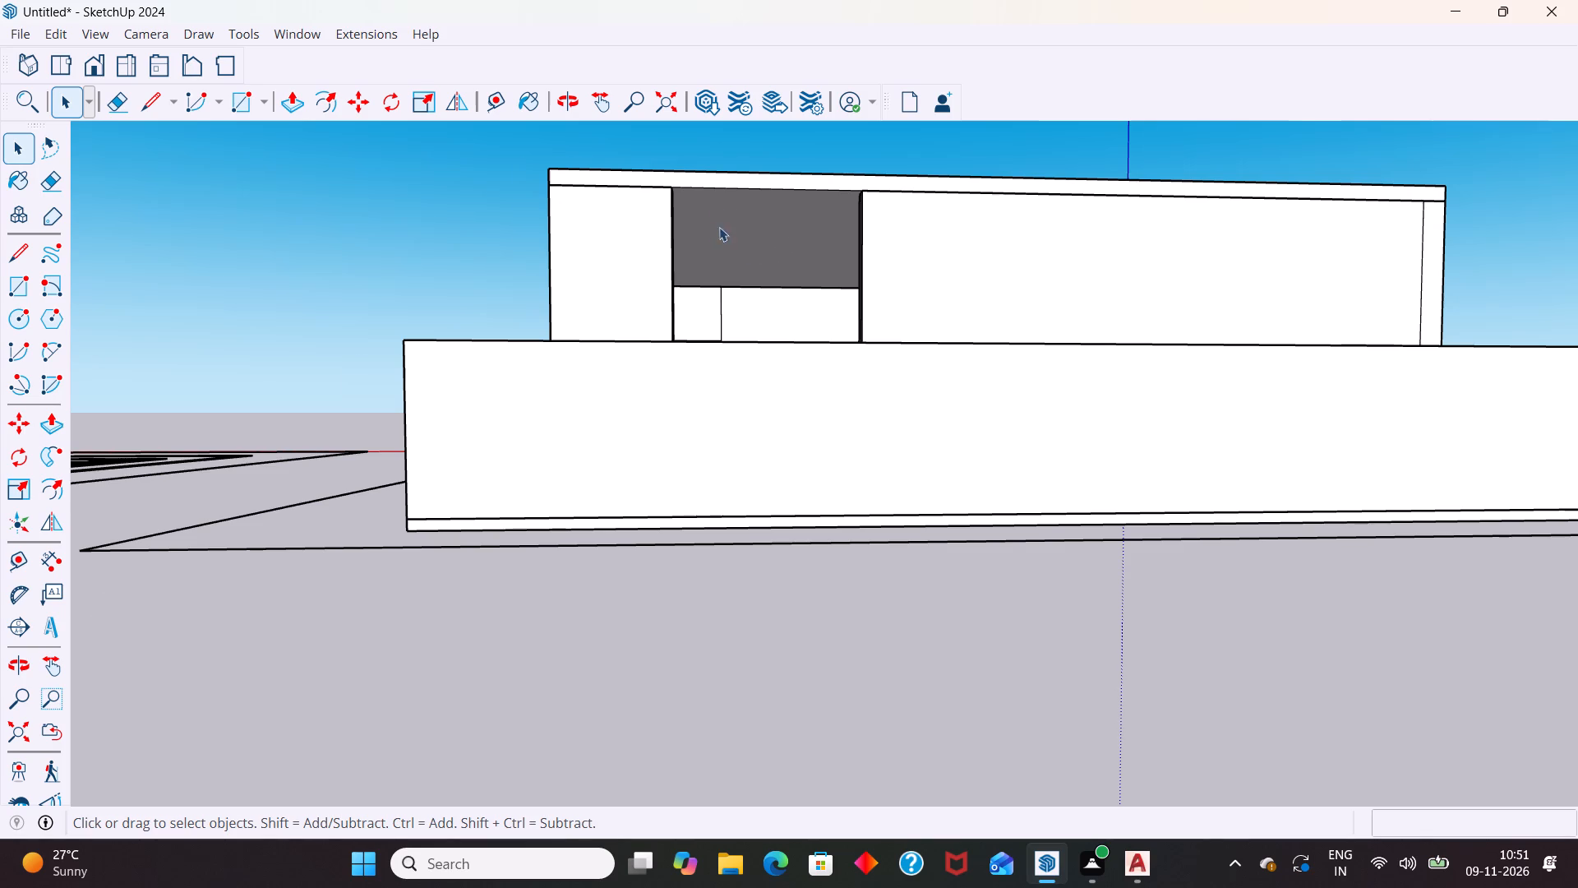
In the ground-floor walls group, draw a rectangle across the top of the rear wall opening, between its two wall ends.
{"action": "middle_click_drag", "start_coordinate": [720, 230], "coordinate": [648, 340]}
{"action": "scroll", "coordinate": [720, 230], "scroll_direction": "up", "scroll_amount": 1}
{"action": "middle_click_drag", "start_coordinate": [653, 414], "coordinate": [671, 333]}
{"action": "scroll", "coordinate": [644, 266], "scroll_direction": "up", "scroll_amount": 9}
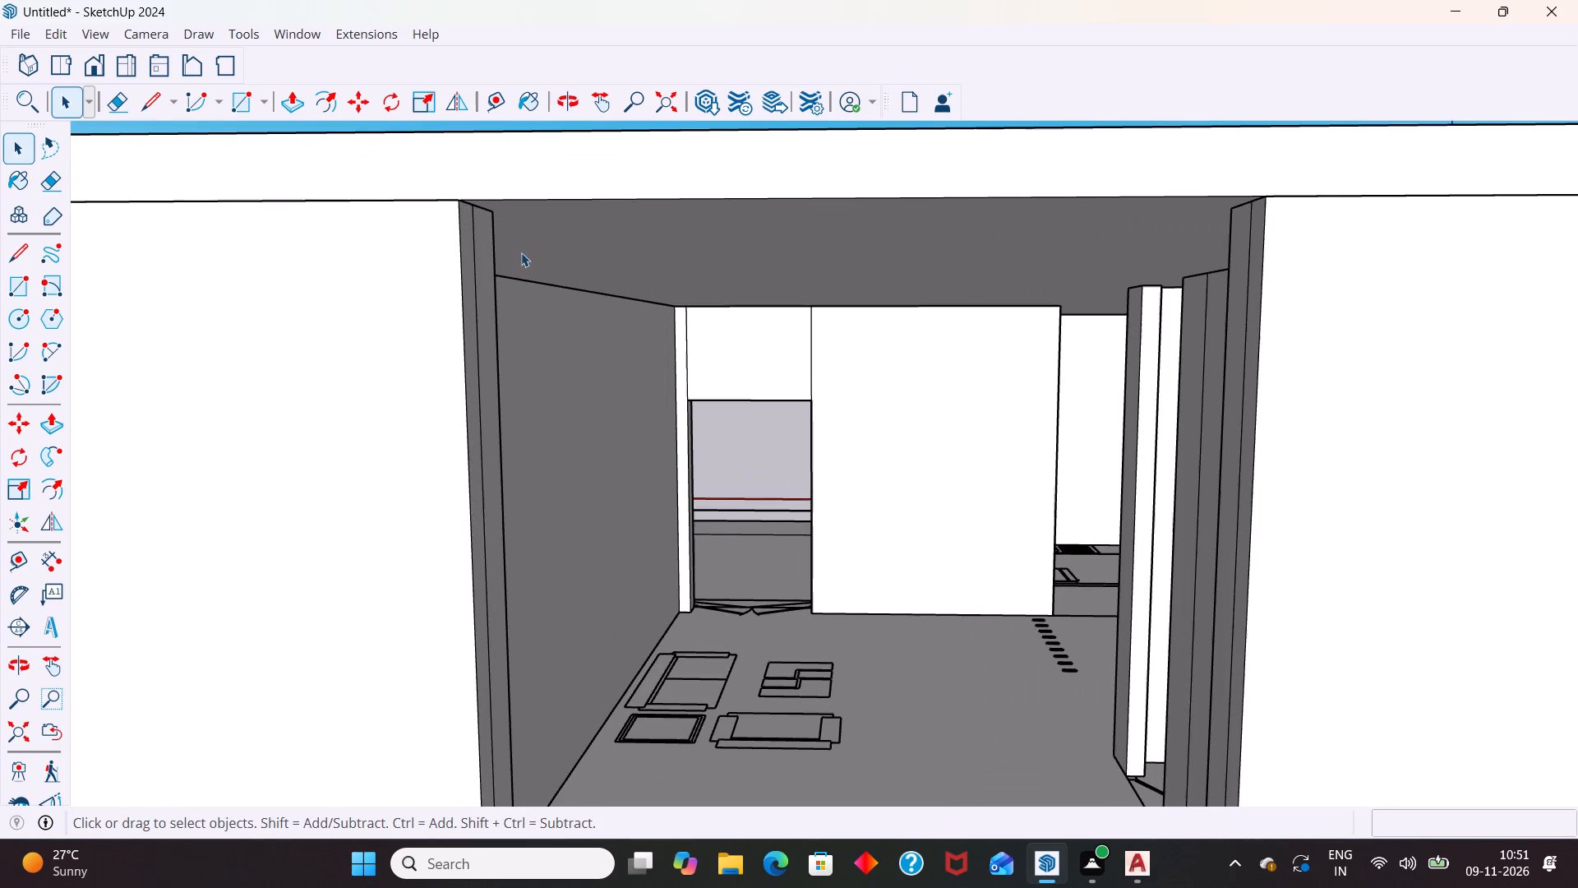
{"action": "double_click", "coordinate": [481, 211]}
{"action": "left_click", "coordinate": [481, 211]}
{"action": "left_click", "coordinate": [484, 211]}
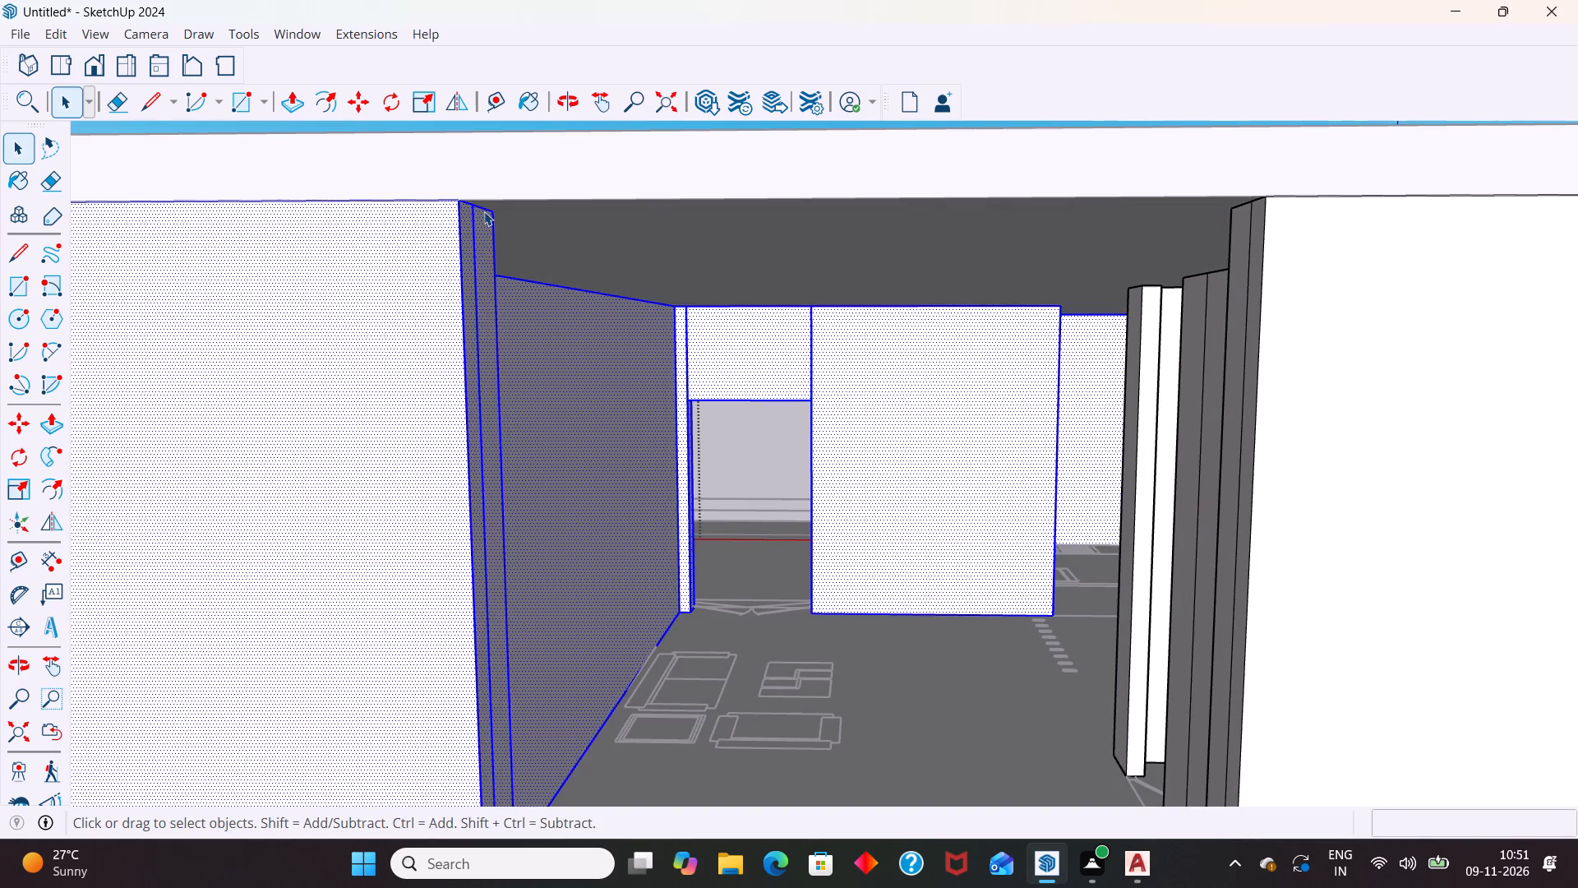
{"action": "key", "text": "r"}
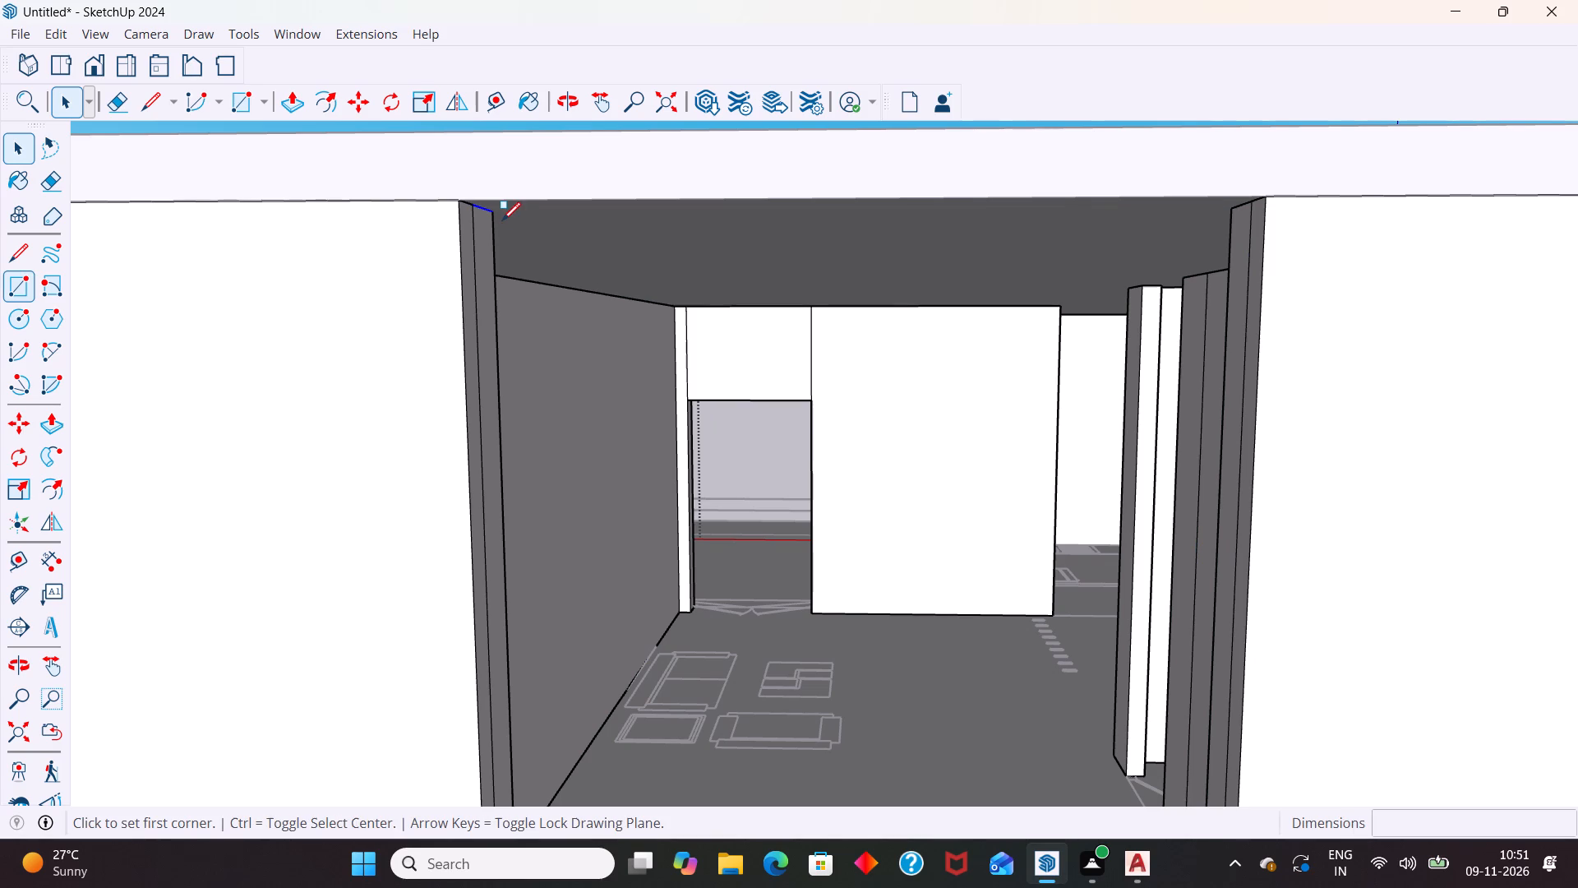
{"action": "left_click", "coordinate": [491, 216]}
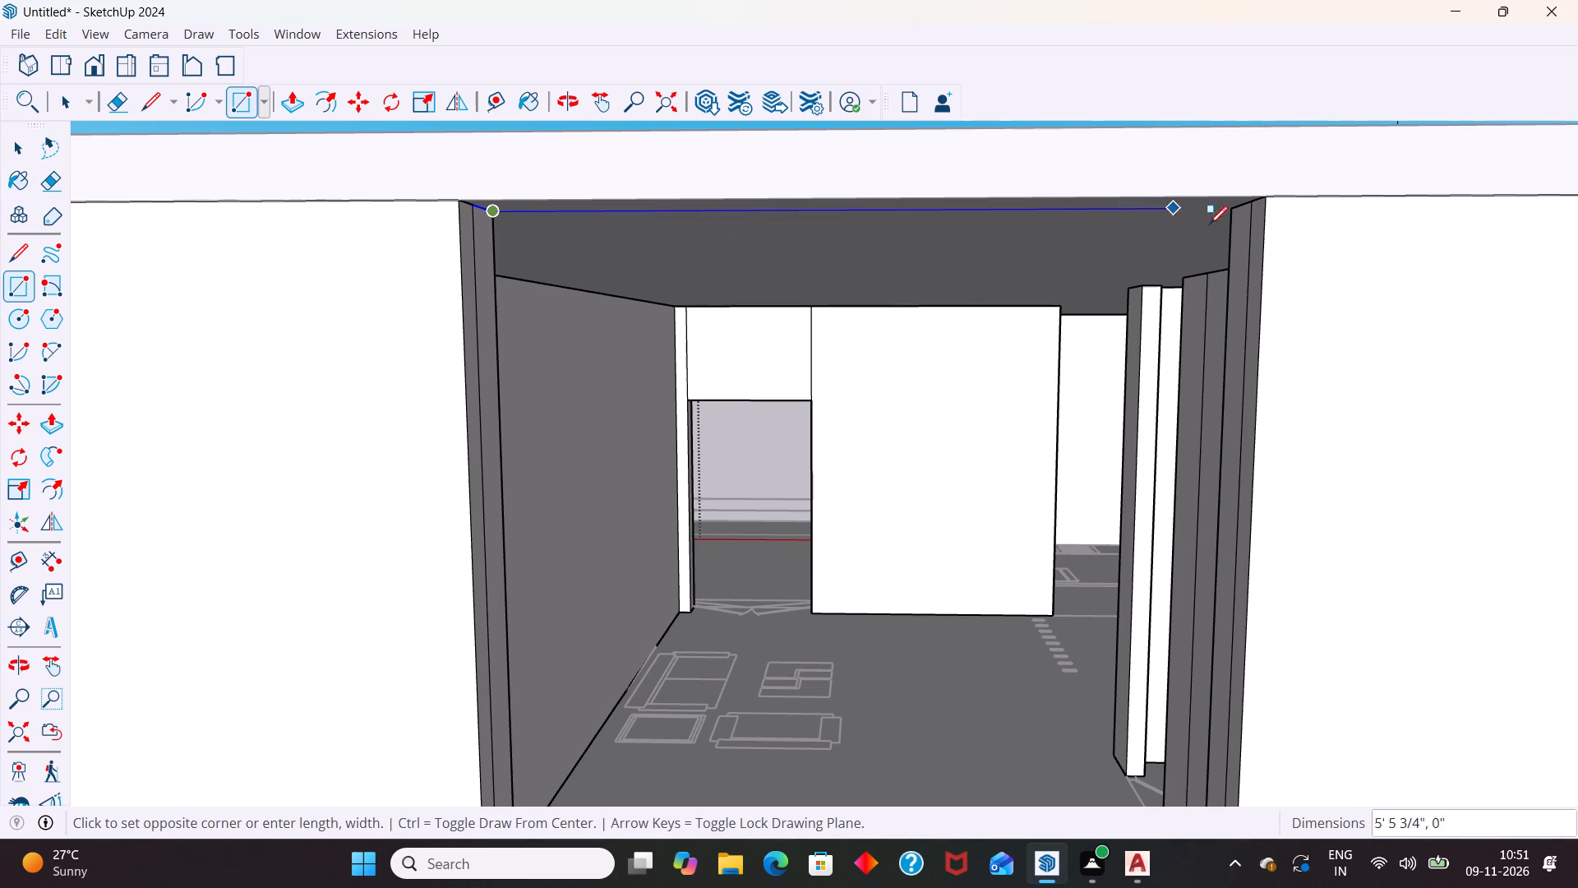
{"action": "left_click", "coordinate": [1269, 197]}
{"action": "key", "text": "space"}
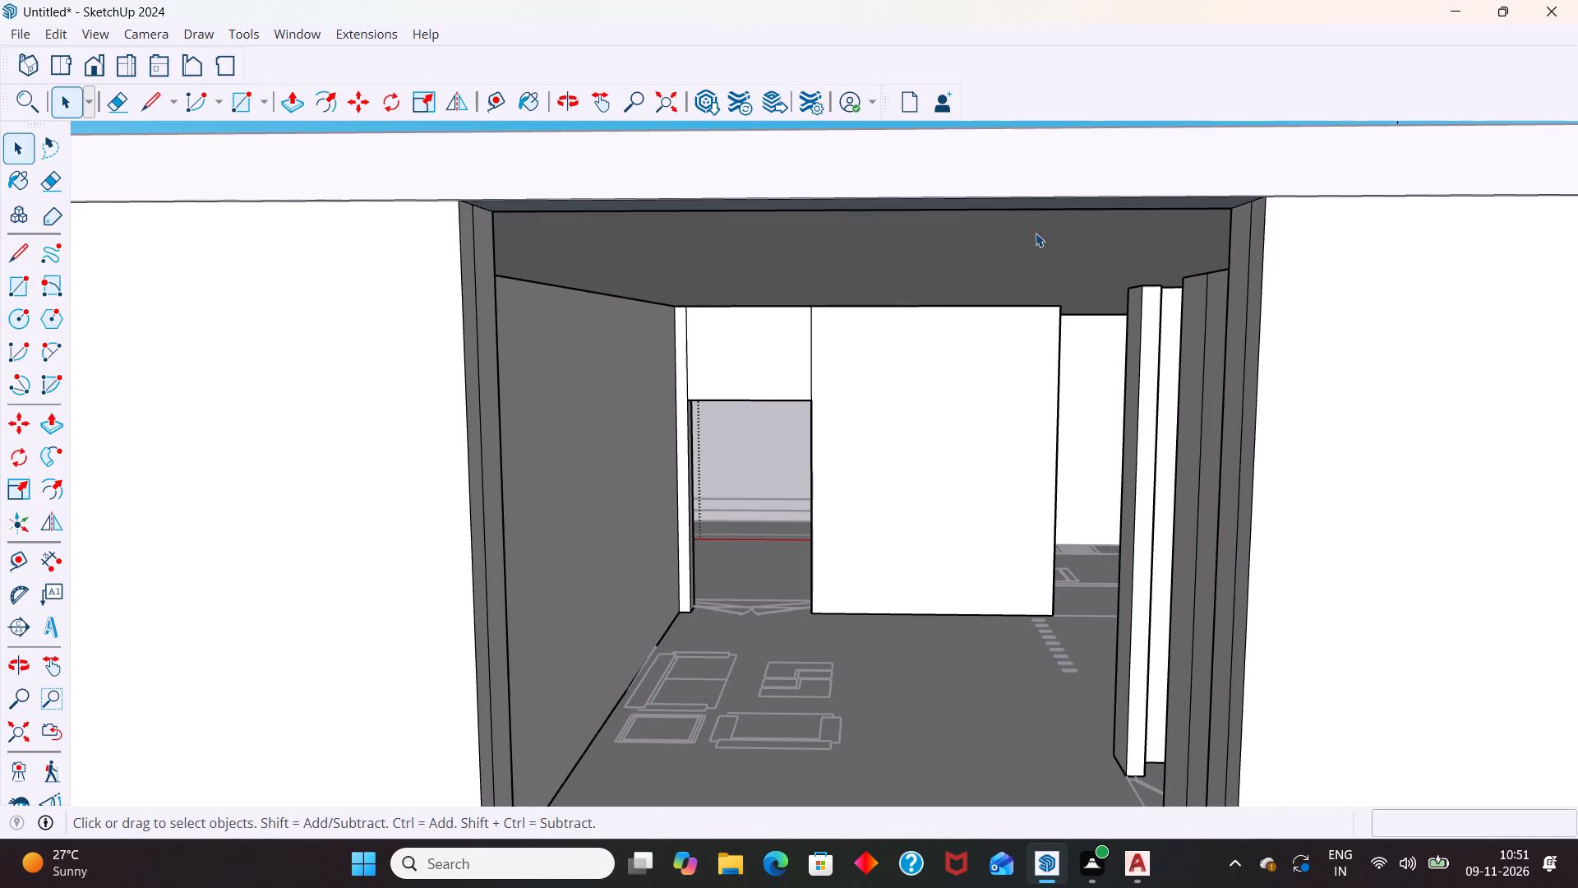
Push/Pull the rectangle 3' downward to form the wall above the rear opening.
{"action": "scroll", "coordinate": [1026, 230], "scroll_direction": "up", "scroll_amount": 3}
{"action": "left_click", "coordinate": [1030, 187]}
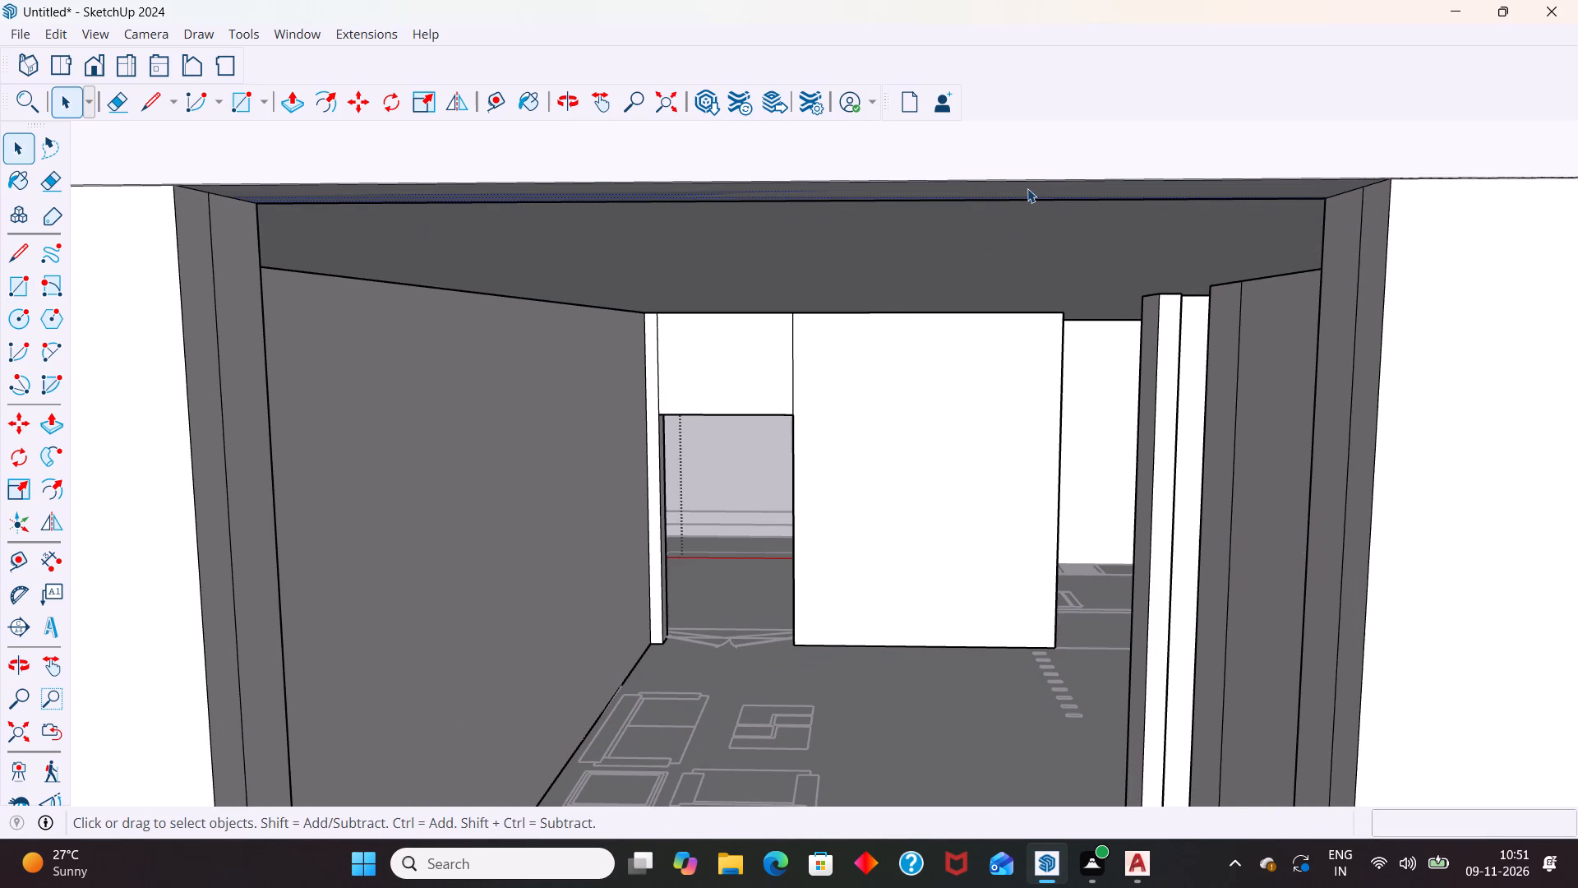
{"action": "key", "text": "p"}
{"action": "left_click_drag", "start_coordinate": [1027, 188], "coordinate": [1032, 199]}
{"action": "type", "text": "3'"}
{"action": "key", "text": "Return"}
{"action": "key", "text": "space"}
{"action": "scroll", "coordinate": [919, 308], "scroll_direction": "down", "scroll_amount": 13}
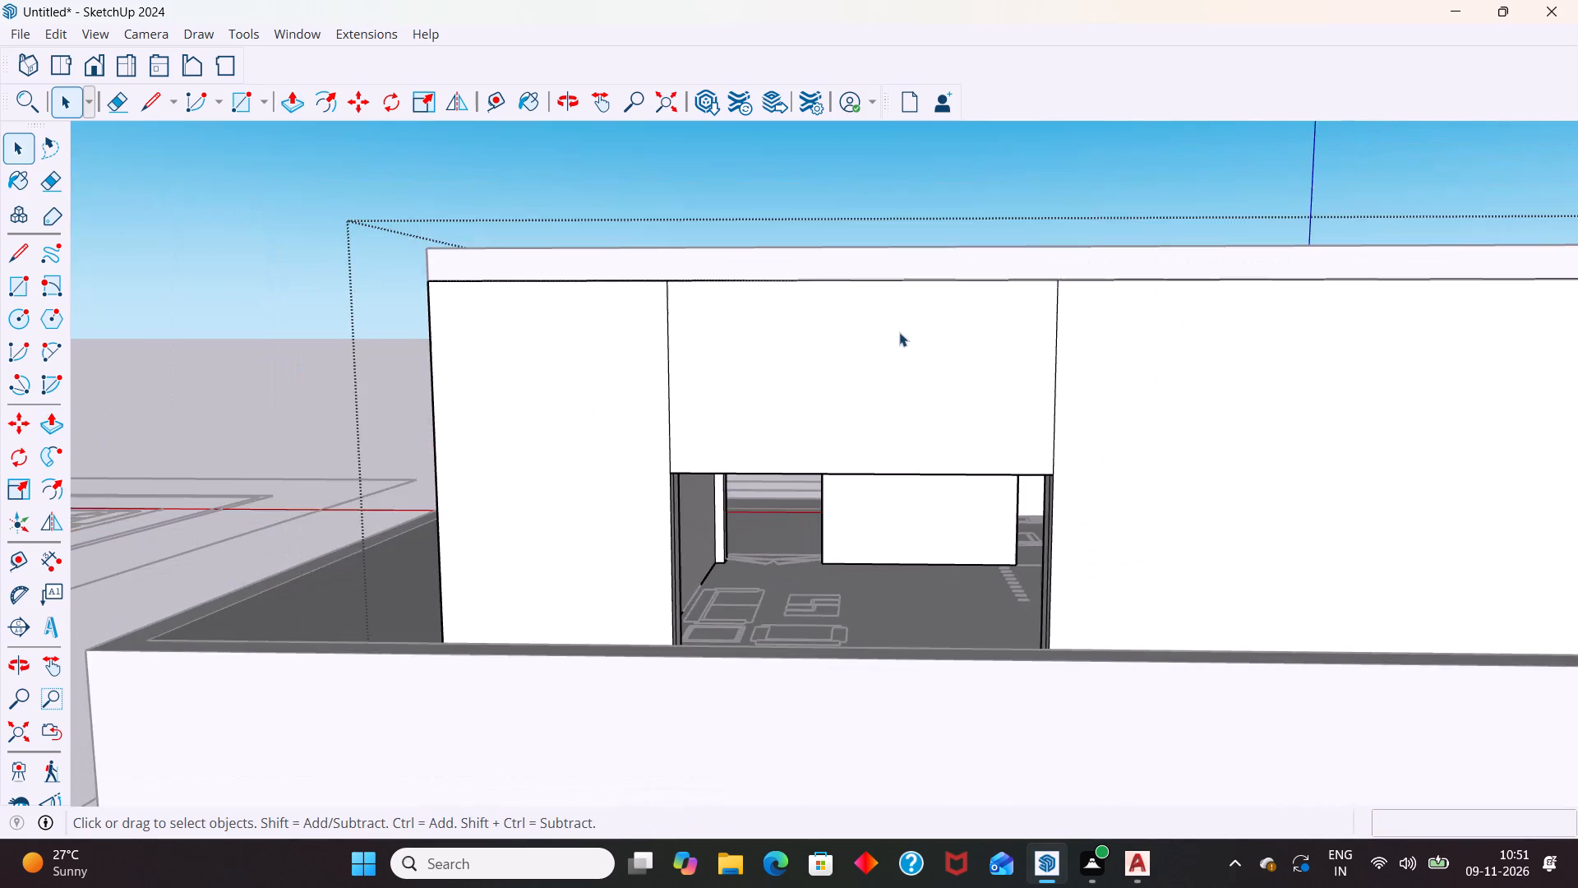
Examine the recessed opening in the long side wall and its wall ends beneath the roof slab.
{"action": "scroll", "coordinate": [899, 332], "scroll_direction": "down", "scroll_amount": 4}
{"action": "middle_click_drag", "start_coordinate": [953, 409], "coordinate": [632, 429]}
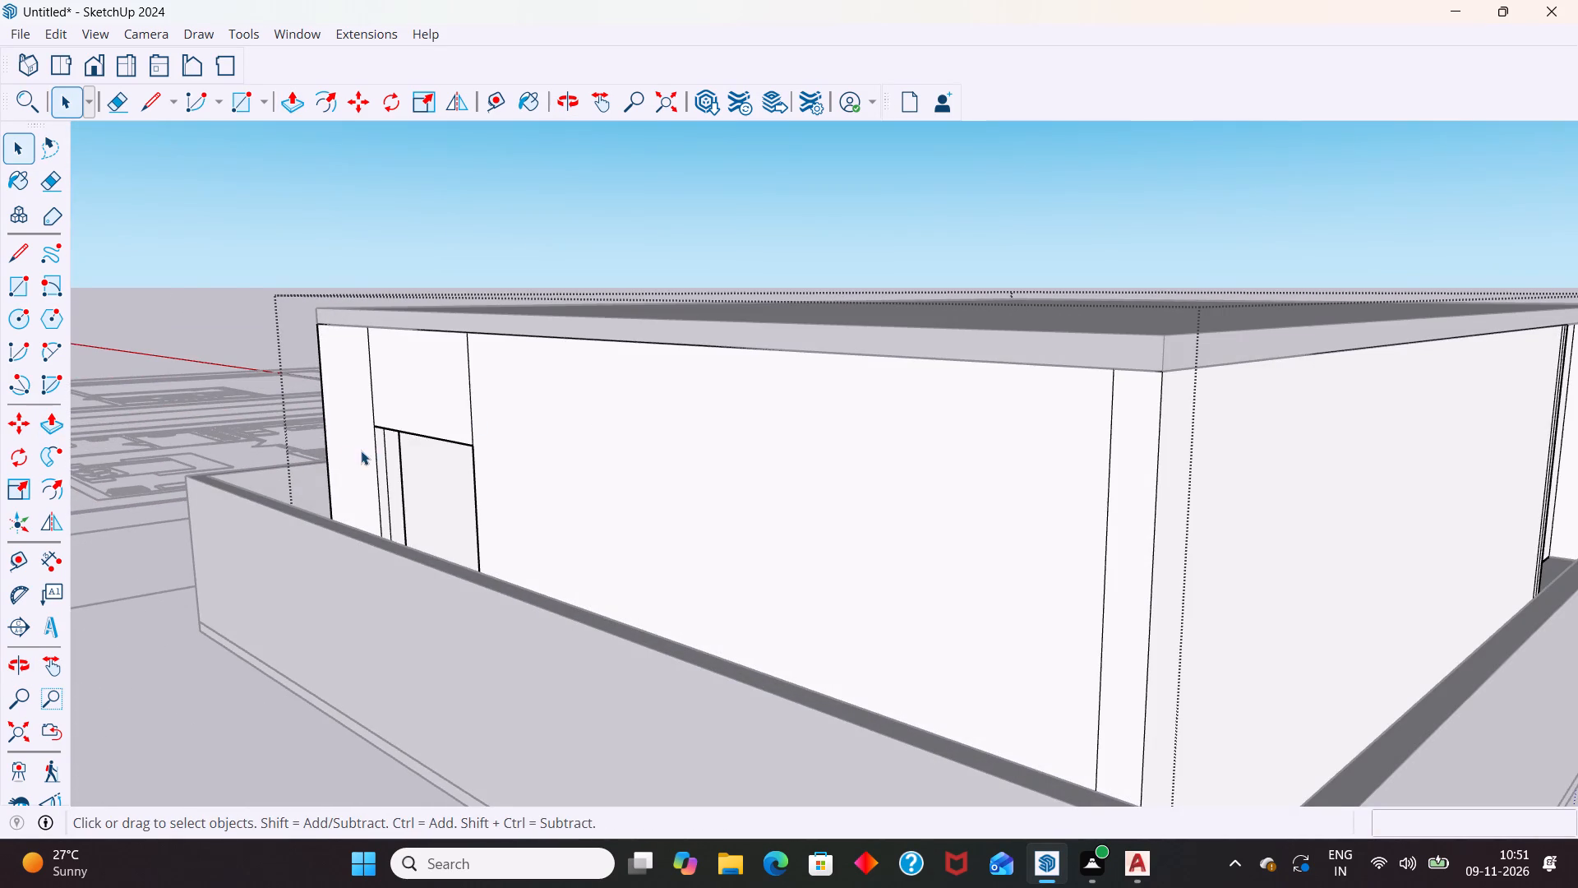
{"action": "middle_click_drag", "start_coordinate": [363, 453], "coordinate": [461, 563]}
{"action": "scroll", "coordinate": [454, 526], "scroll_direction": "down", "scroll_amount": 5}
{"action": "middle_click_drag", "start_coordinate": [454, 526], "coordinate": [578, 354]}
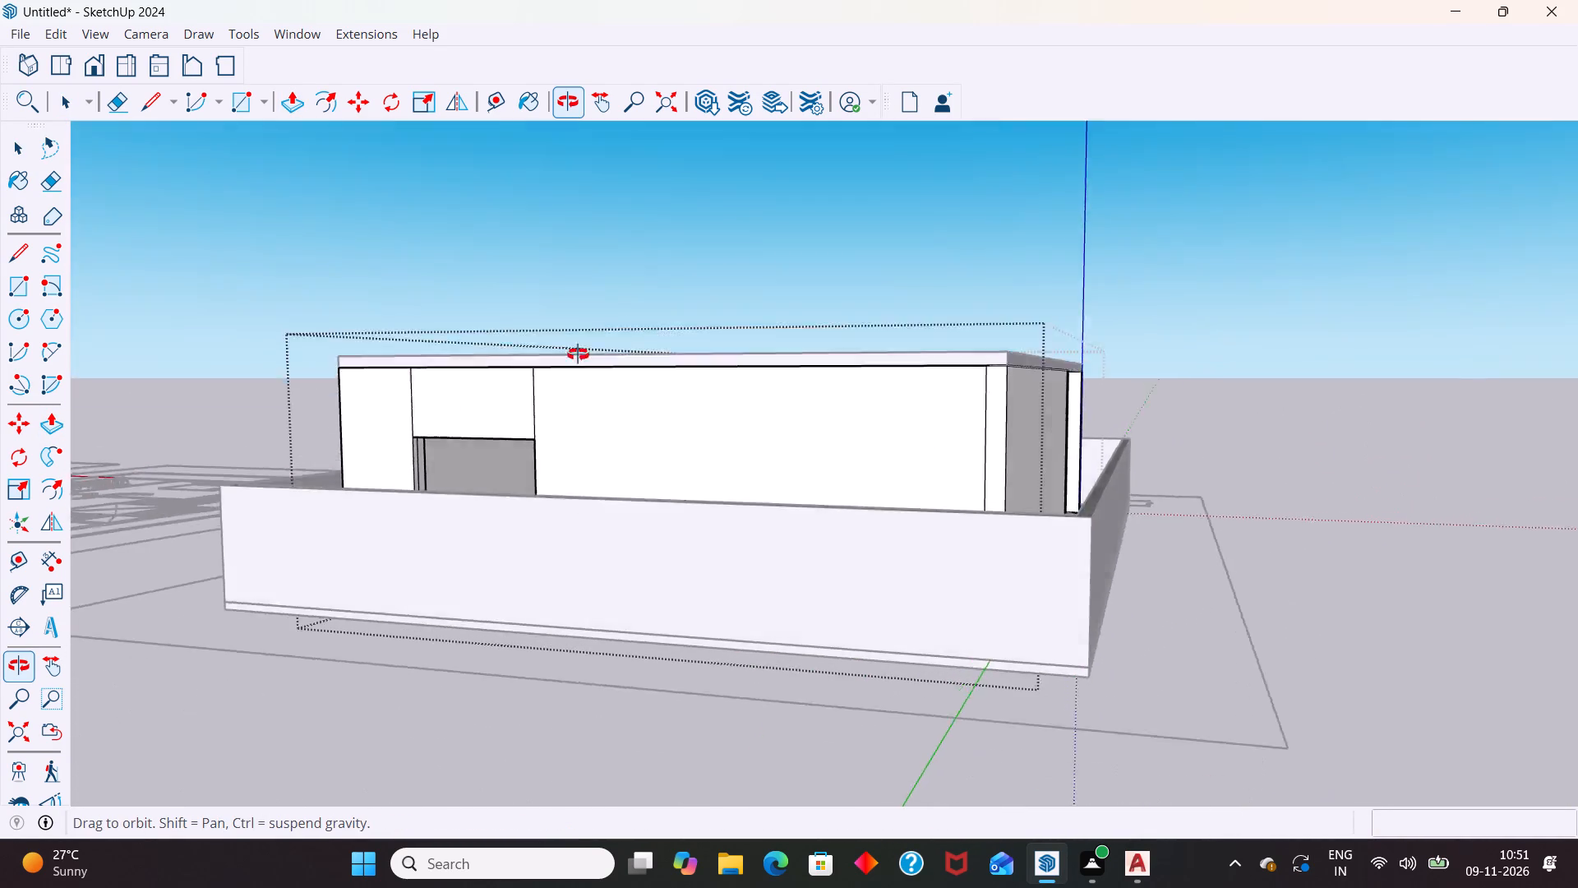
{"action": "middle_click_drag", "start_coordinate": [578, 354], "coordinate": [474, 385]}
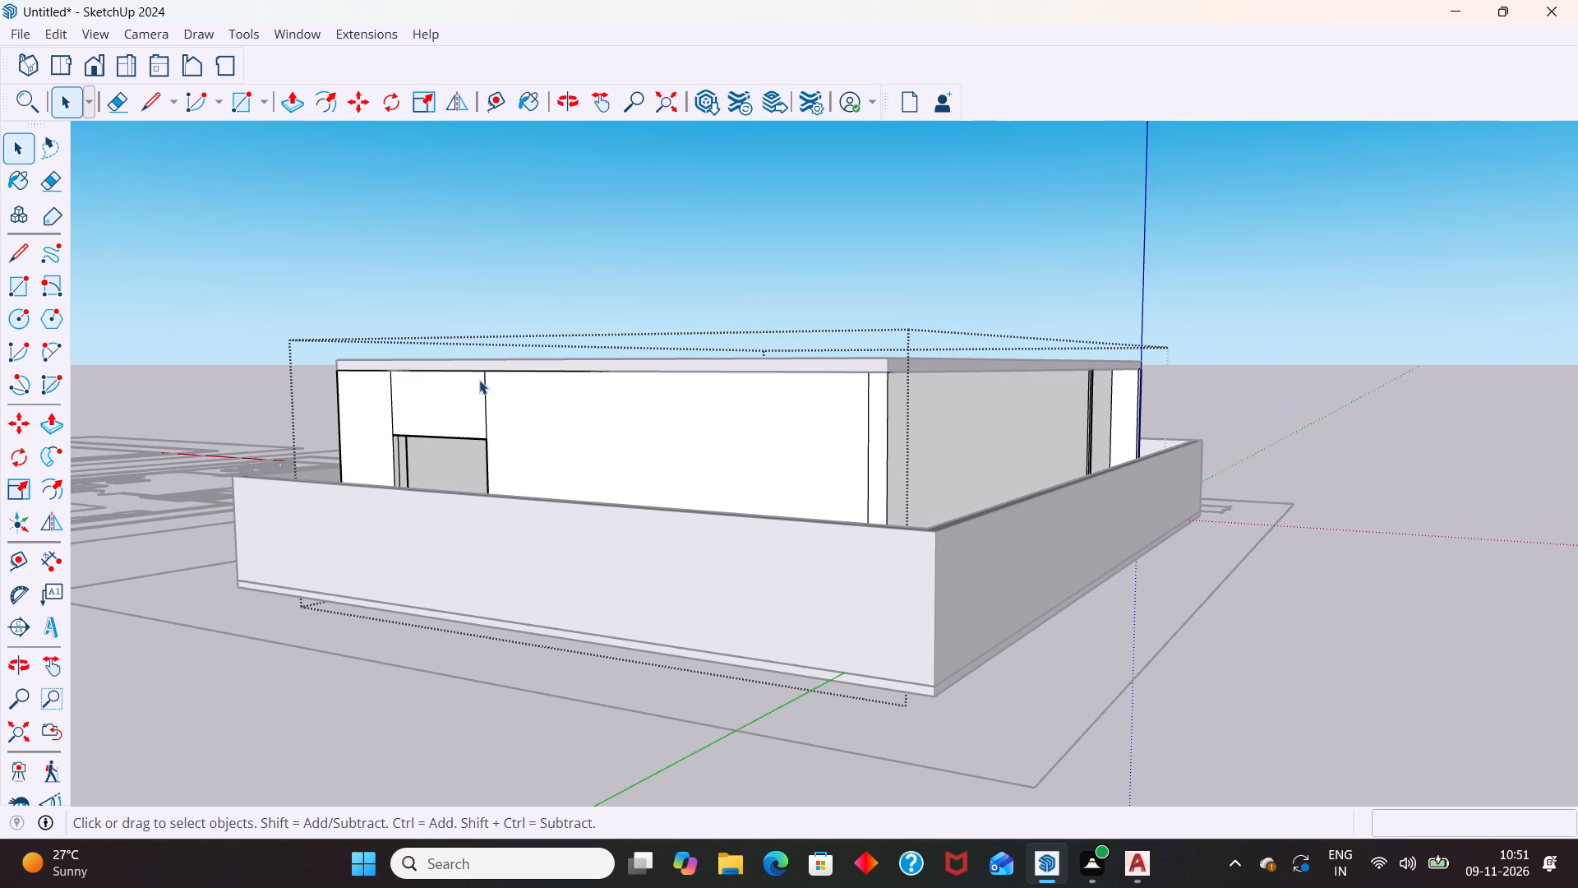
{"action": "scroll", "coordinate": [486, 380], "scroll_direction": "down", "scroll_amount": 7}
{"action": "middle_click_drag", "start_coordinate": [736, 464], "coordinate": [520, 558]}
{"action": "middle_click_drag", "start_coordinate": [826, 410], "coordinate": [705, 457]}
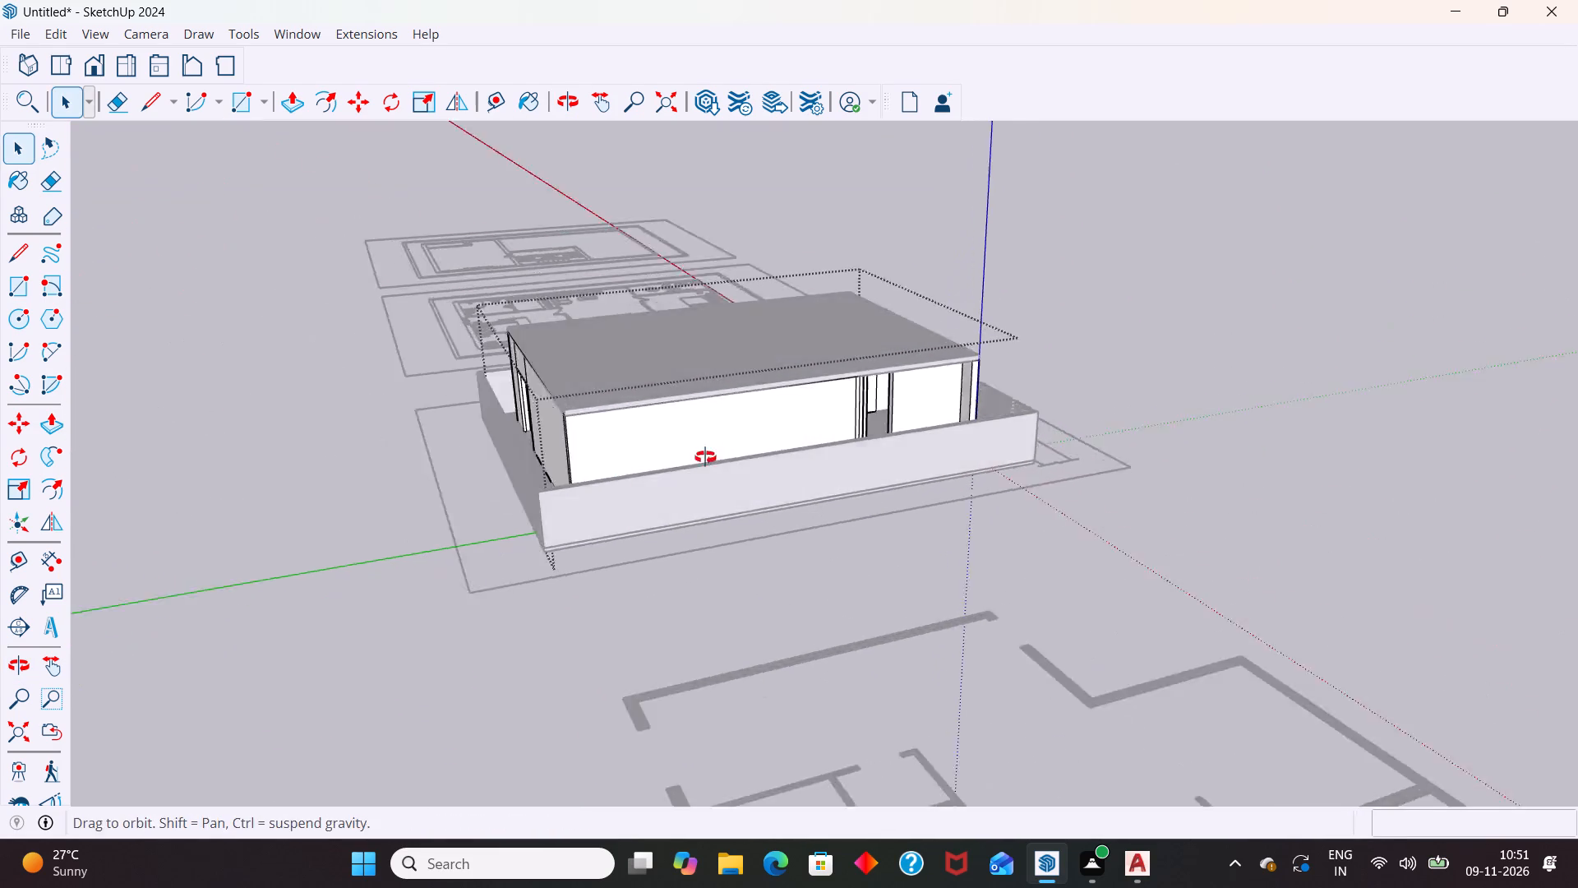
{"action": "middle_click_drag", "start_coordinate": [705, 457], "coordinate": [478, 483]}
{"action": "scroll", "coordinate": [911, 343], "scroll_direction": "up", "scroll_amount": 16}
{"action": "middle_click_drag", "start_coordinate": [834, 442], "coordinate": [879, 234]}
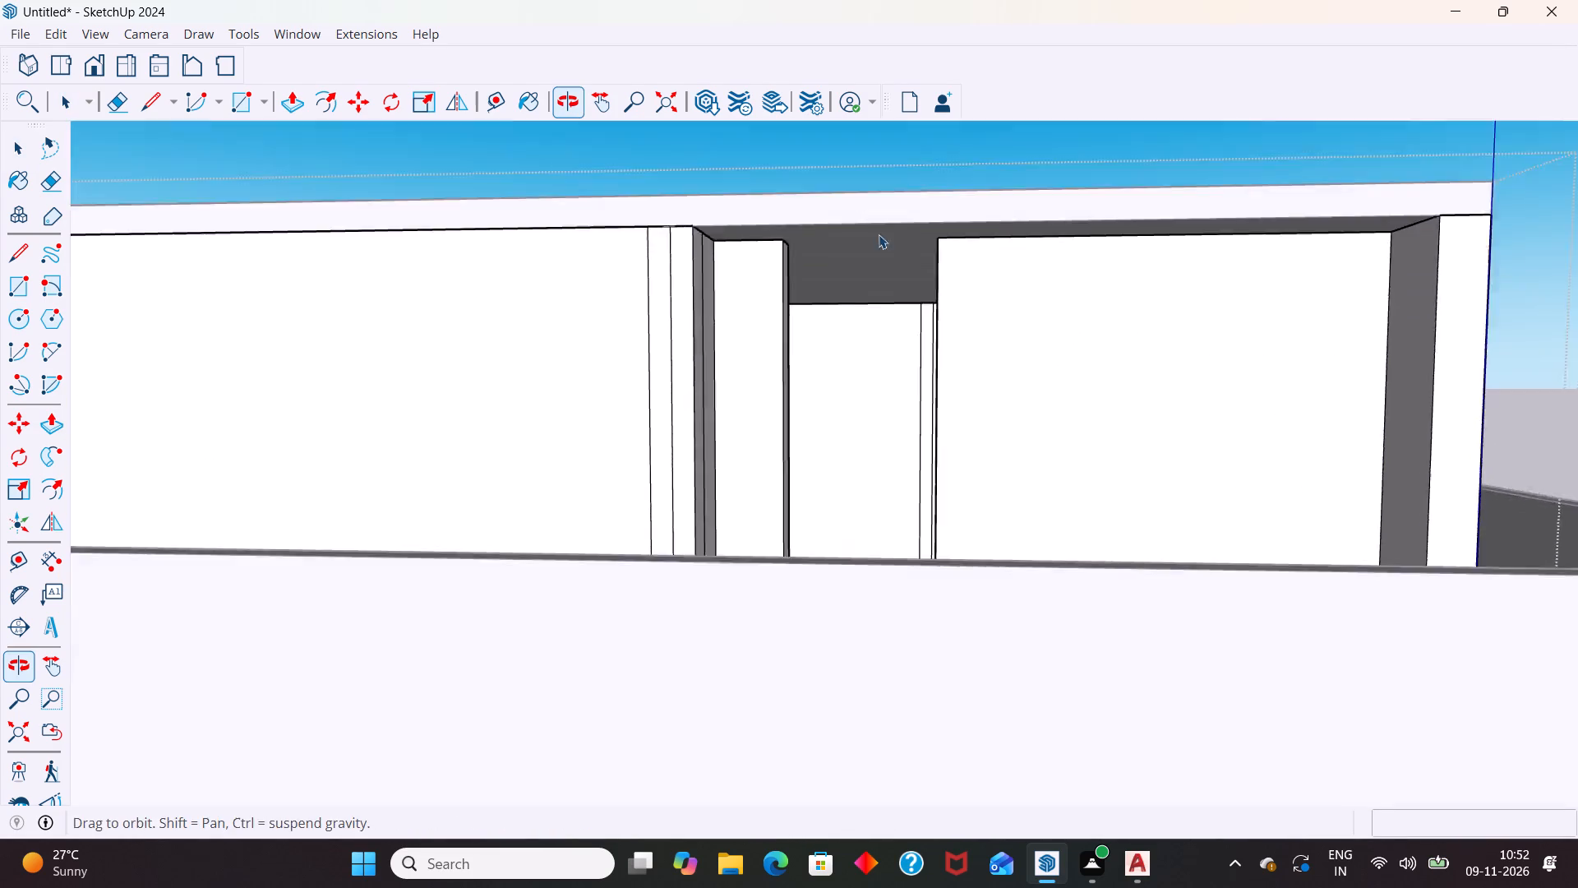
{"action": "middle_click_drag", "start_coordinate": [879, 234], "coordinate": [877, 238]}
{"action": "scroll", "coordinate": [863, 214], "scroll_direction": "up", "scroll_amount": 3}
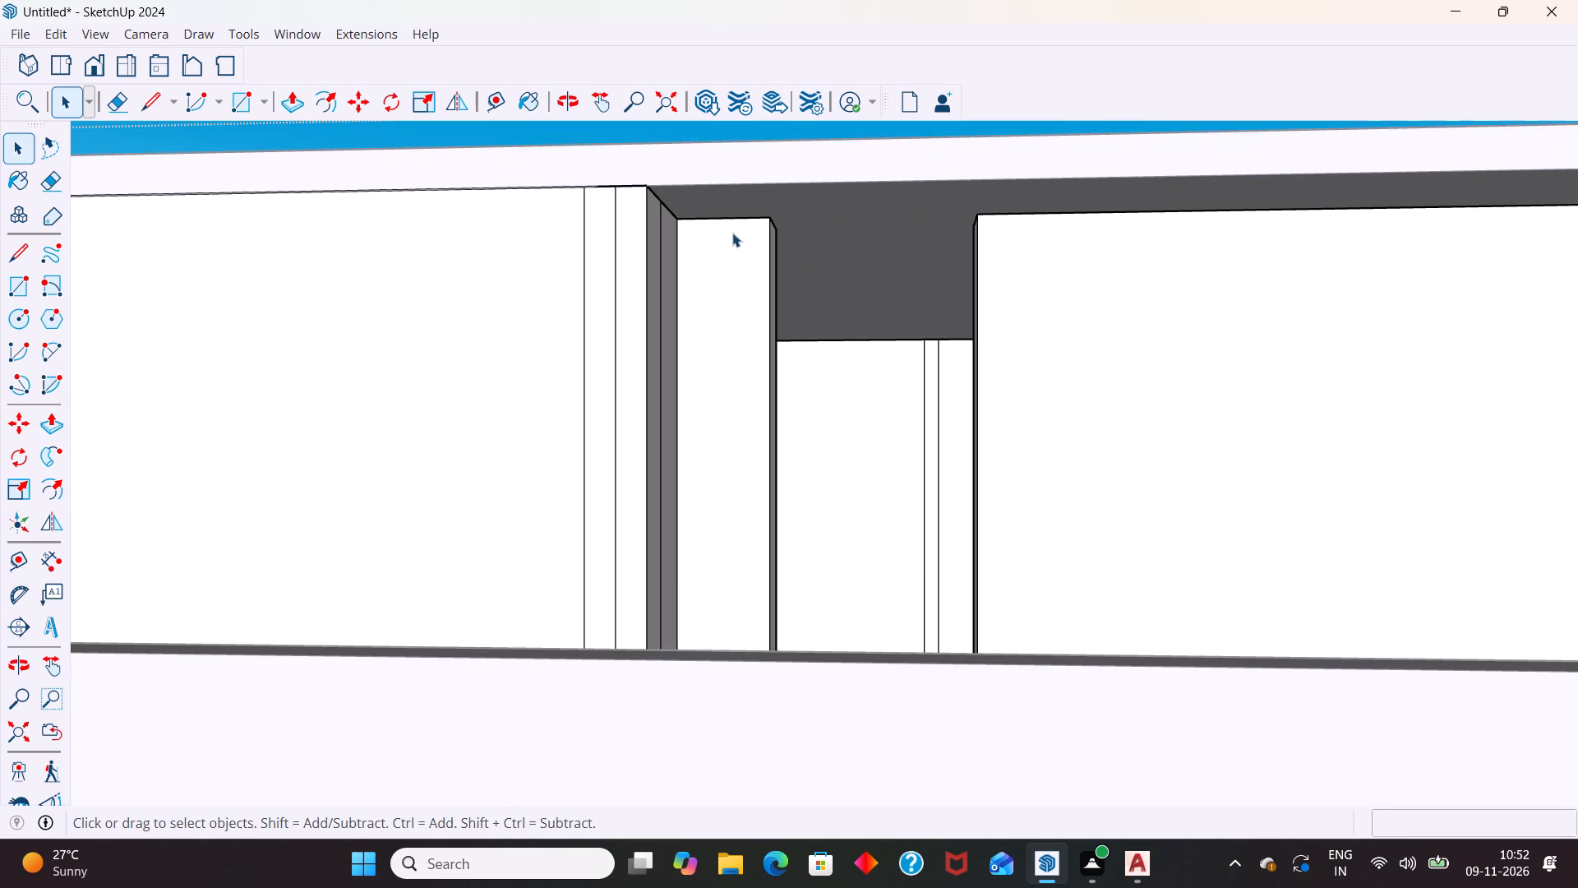
{"action": "scroll", "coordinate": [736, 266], "scroll_direction": "down", "scroll_amount": 6}
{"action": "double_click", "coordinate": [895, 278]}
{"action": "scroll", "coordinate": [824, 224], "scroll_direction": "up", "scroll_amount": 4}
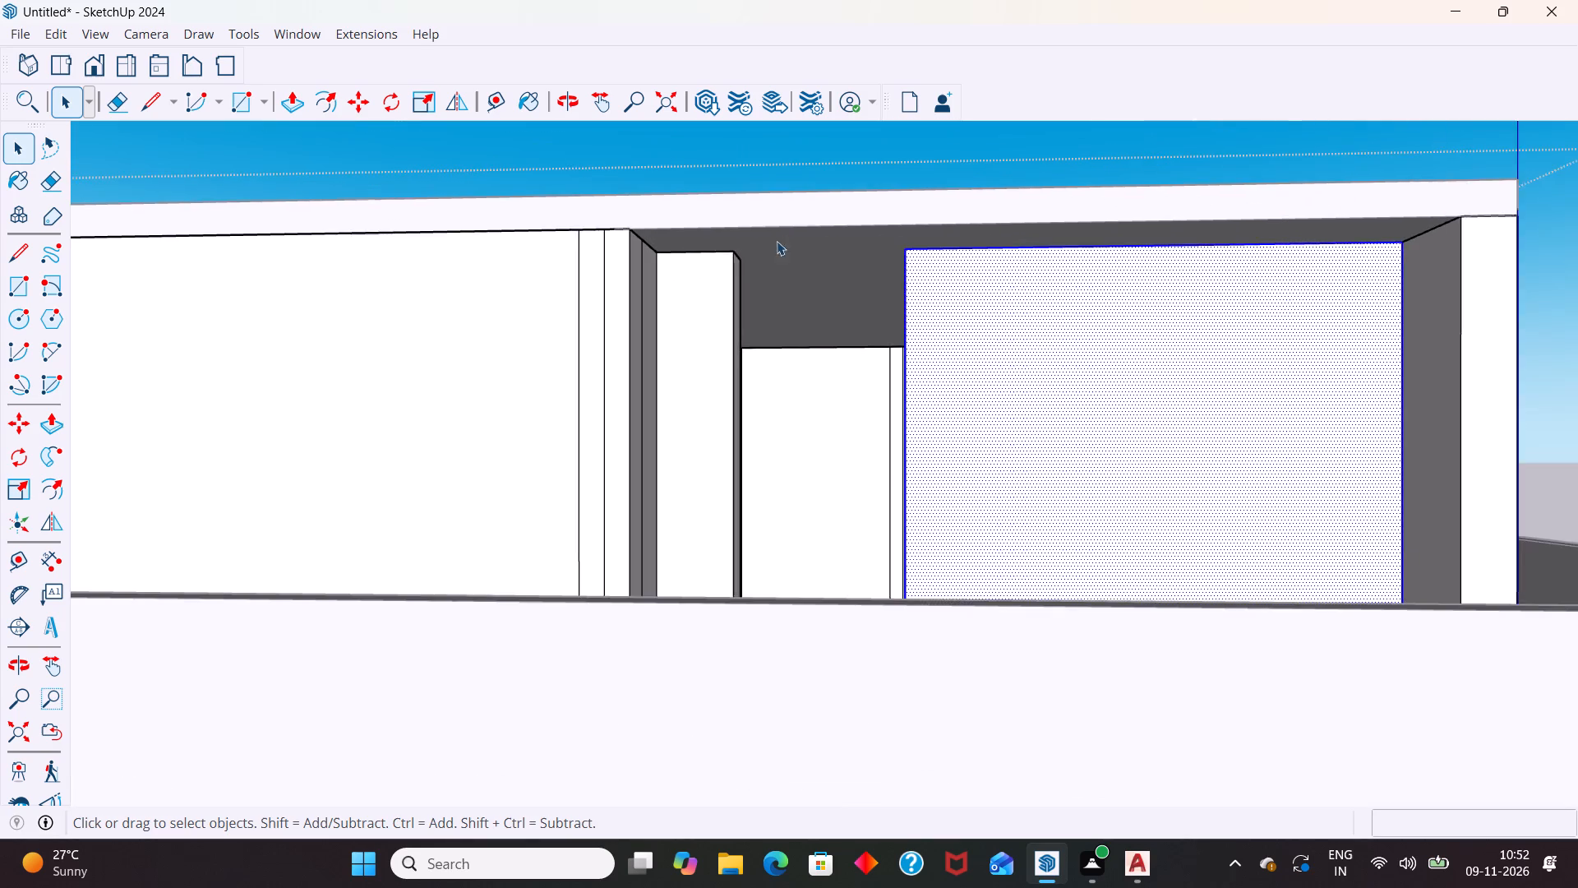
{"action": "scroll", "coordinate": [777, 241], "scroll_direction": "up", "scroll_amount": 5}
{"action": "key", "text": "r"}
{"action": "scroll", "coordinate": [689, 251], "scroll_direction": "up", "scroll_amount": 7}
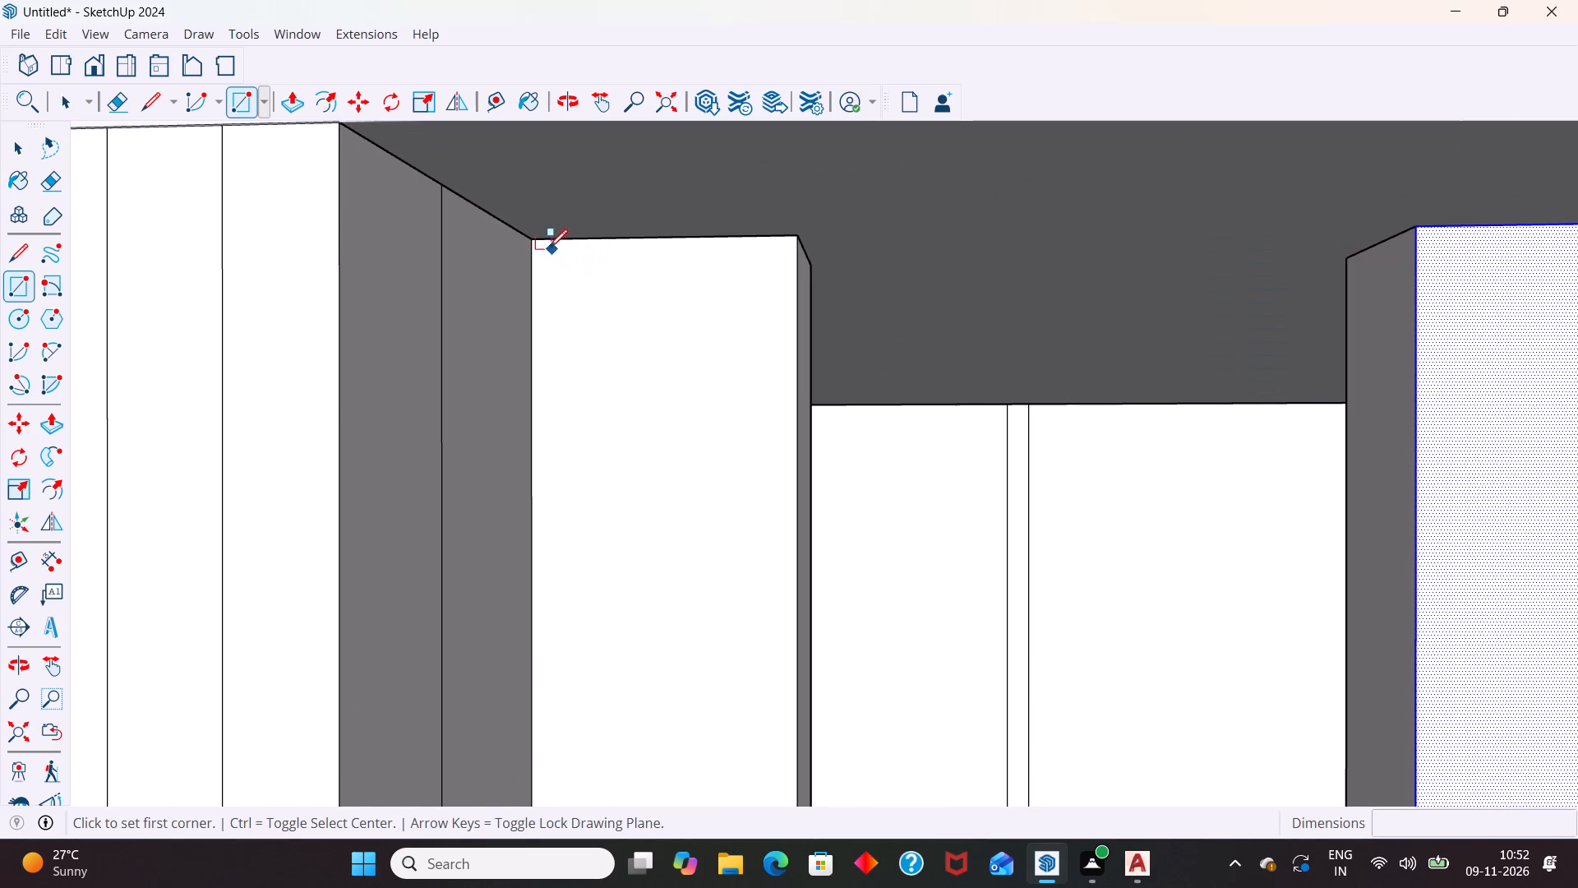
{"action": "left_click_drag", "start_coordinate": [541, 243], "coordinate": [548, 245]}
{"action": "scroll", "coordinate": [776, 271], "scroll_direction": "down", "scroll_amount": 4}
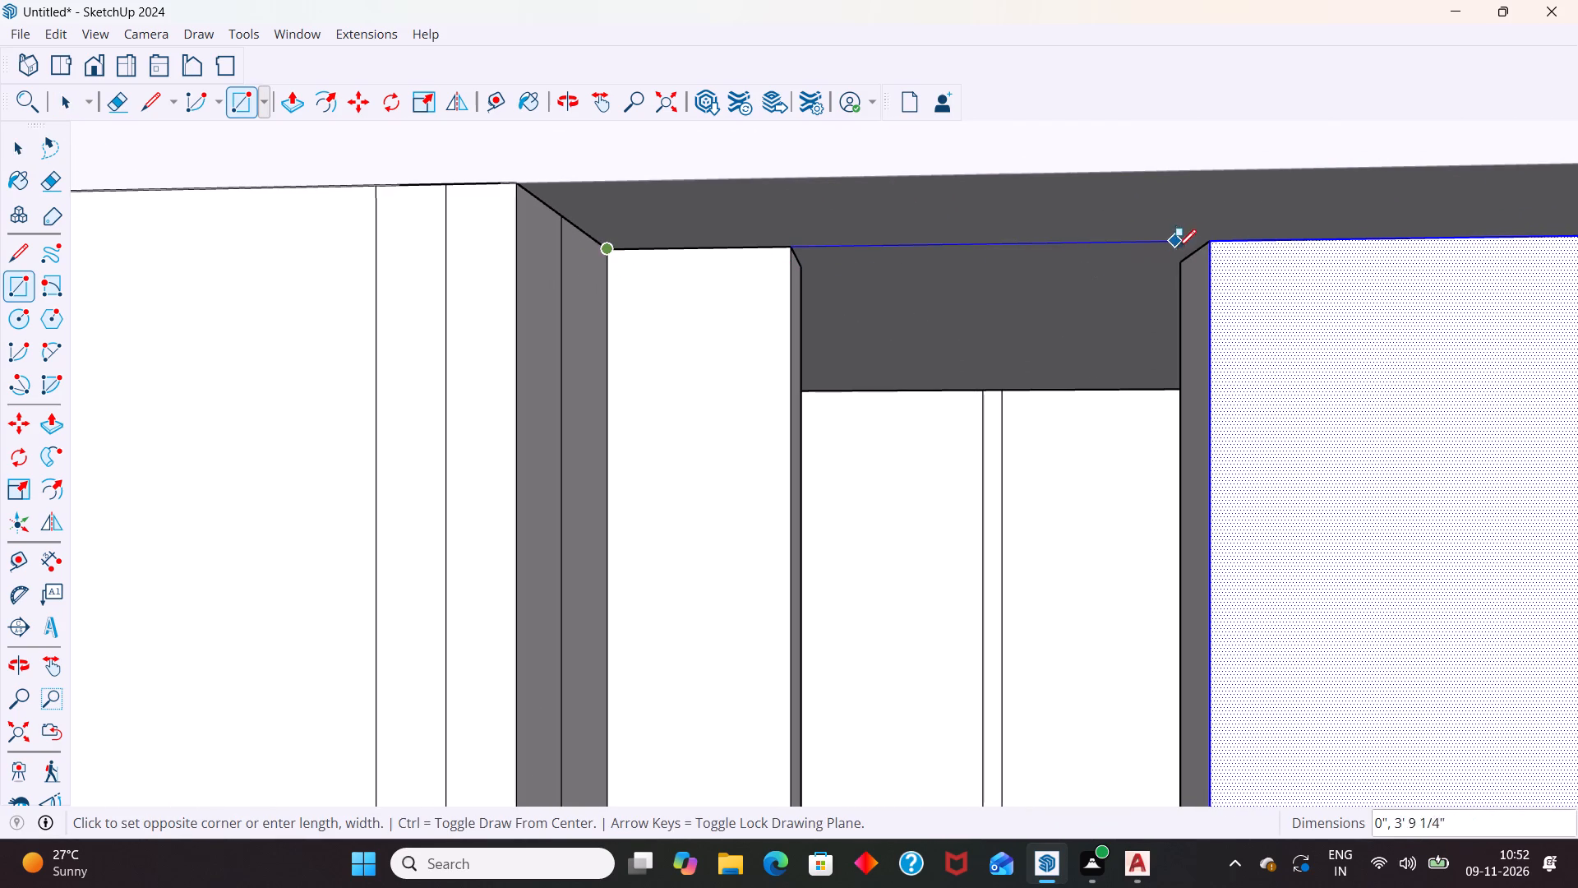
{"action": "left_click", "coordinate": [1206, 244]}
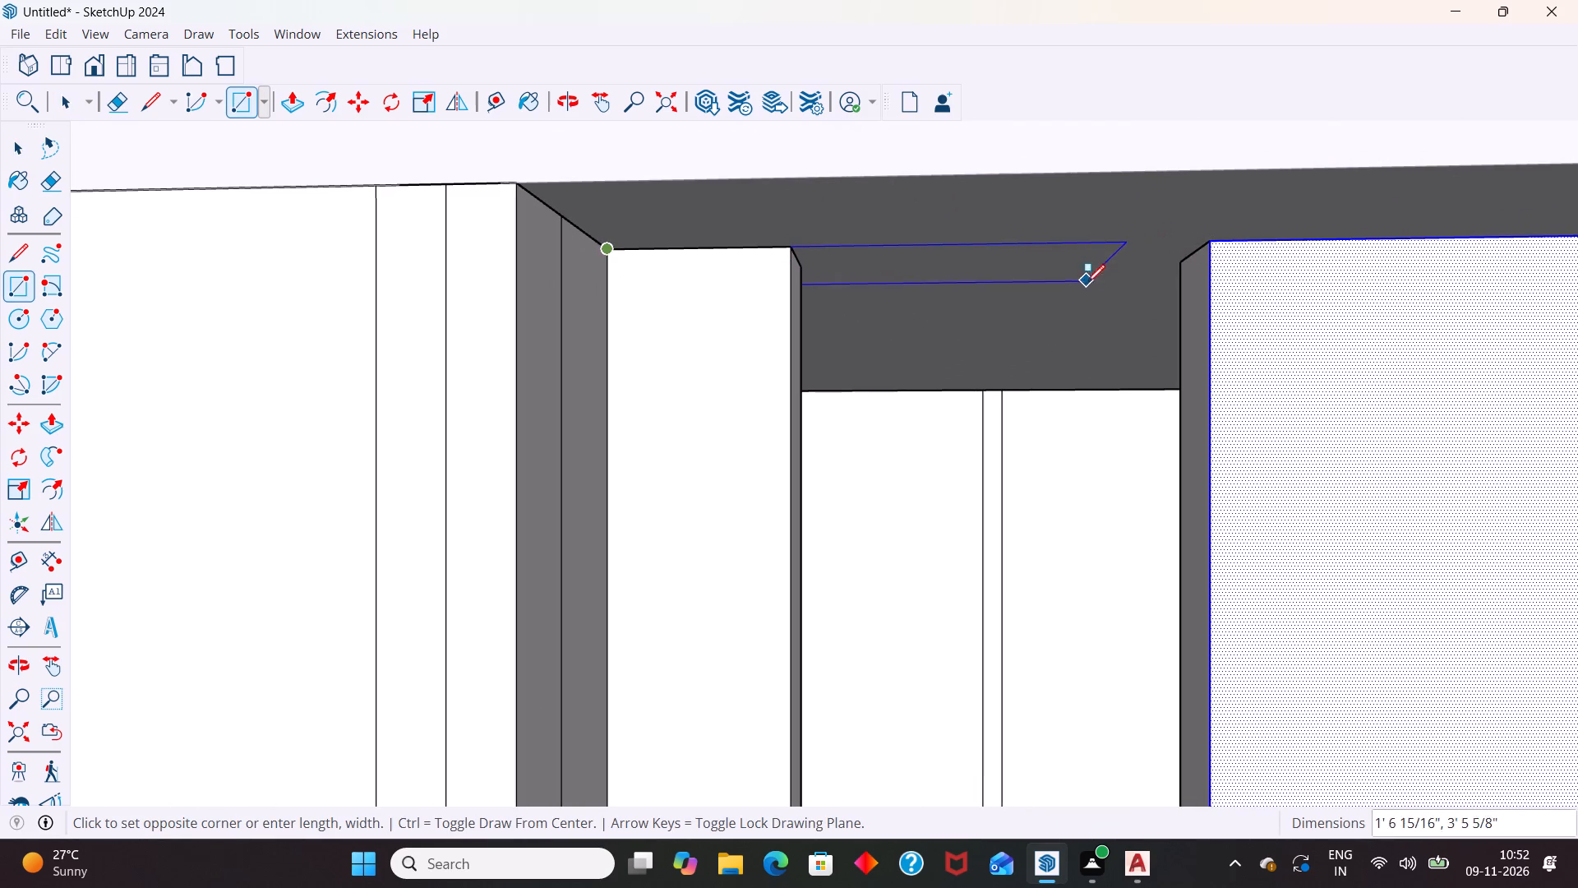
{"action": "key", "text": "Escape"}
Draw a 9" by 2' 9" rectangle across the top of the recessed side wall opening, between its two wall ends.
{"action": "middle_click_drag", "start_coordinate": [968, 368], "coordinate": [963, 374]}
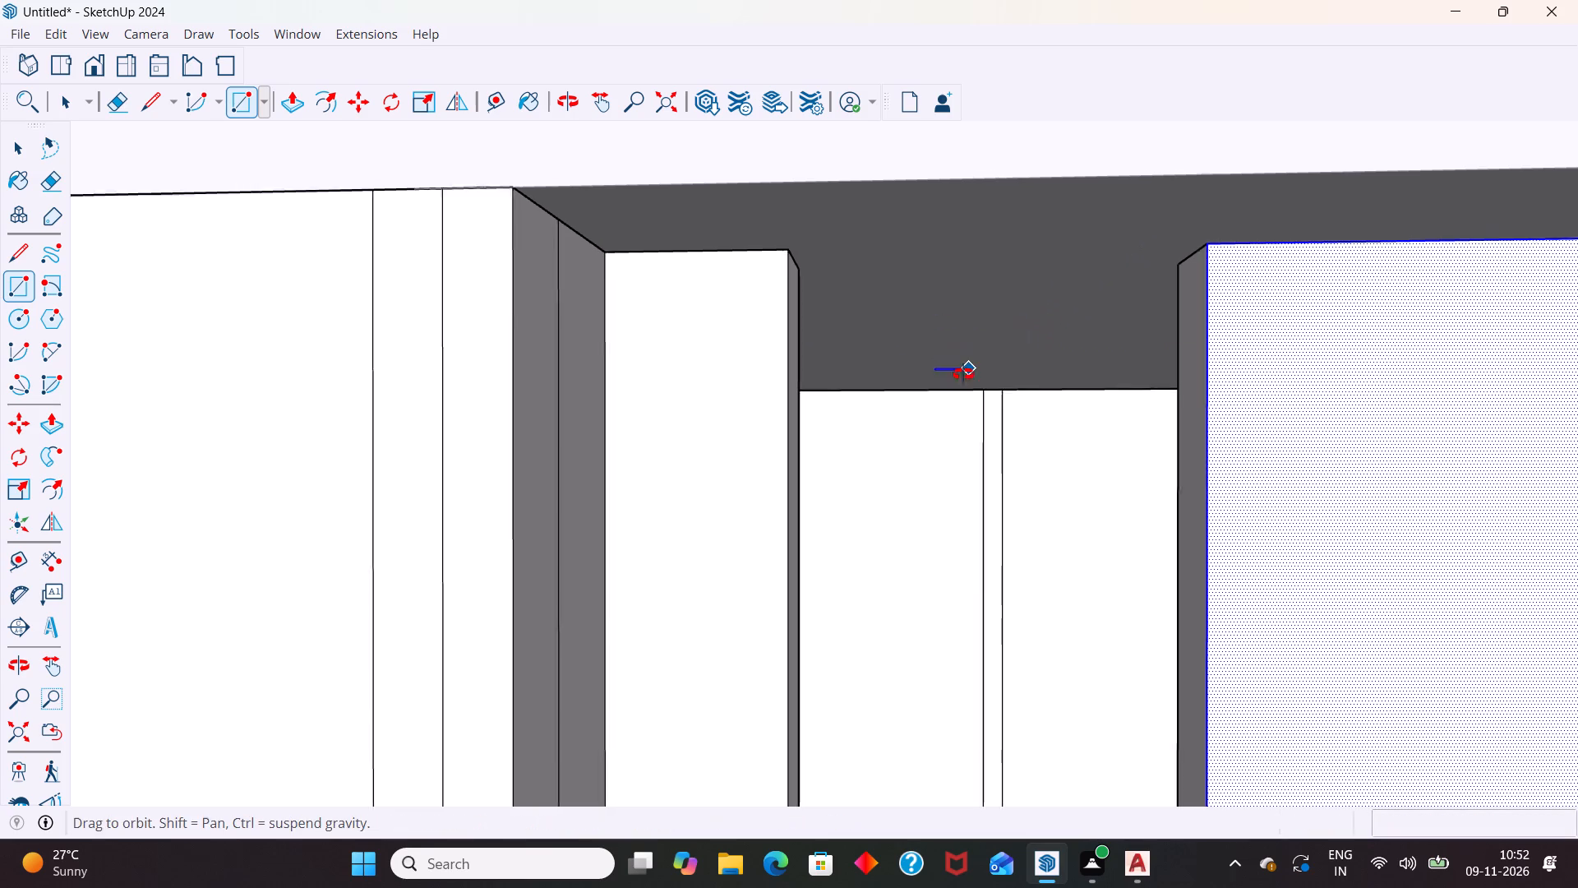
{"action": "middle_click_drag", "start_coordinate": [963, 374], "coordinate": [883, 423]}
{"action": "scroll", "coordinate": [877, 397], "scroll_direction": "down", "scroll_amount": 5}
{"action": "middle_click_drag", "start_coordinate": [888, 430], "coordinate": [930, 347]}
{"action": "scroll", "coordinate": [704, 466], "scroll_direction": "up", "scroll_amount": 4}
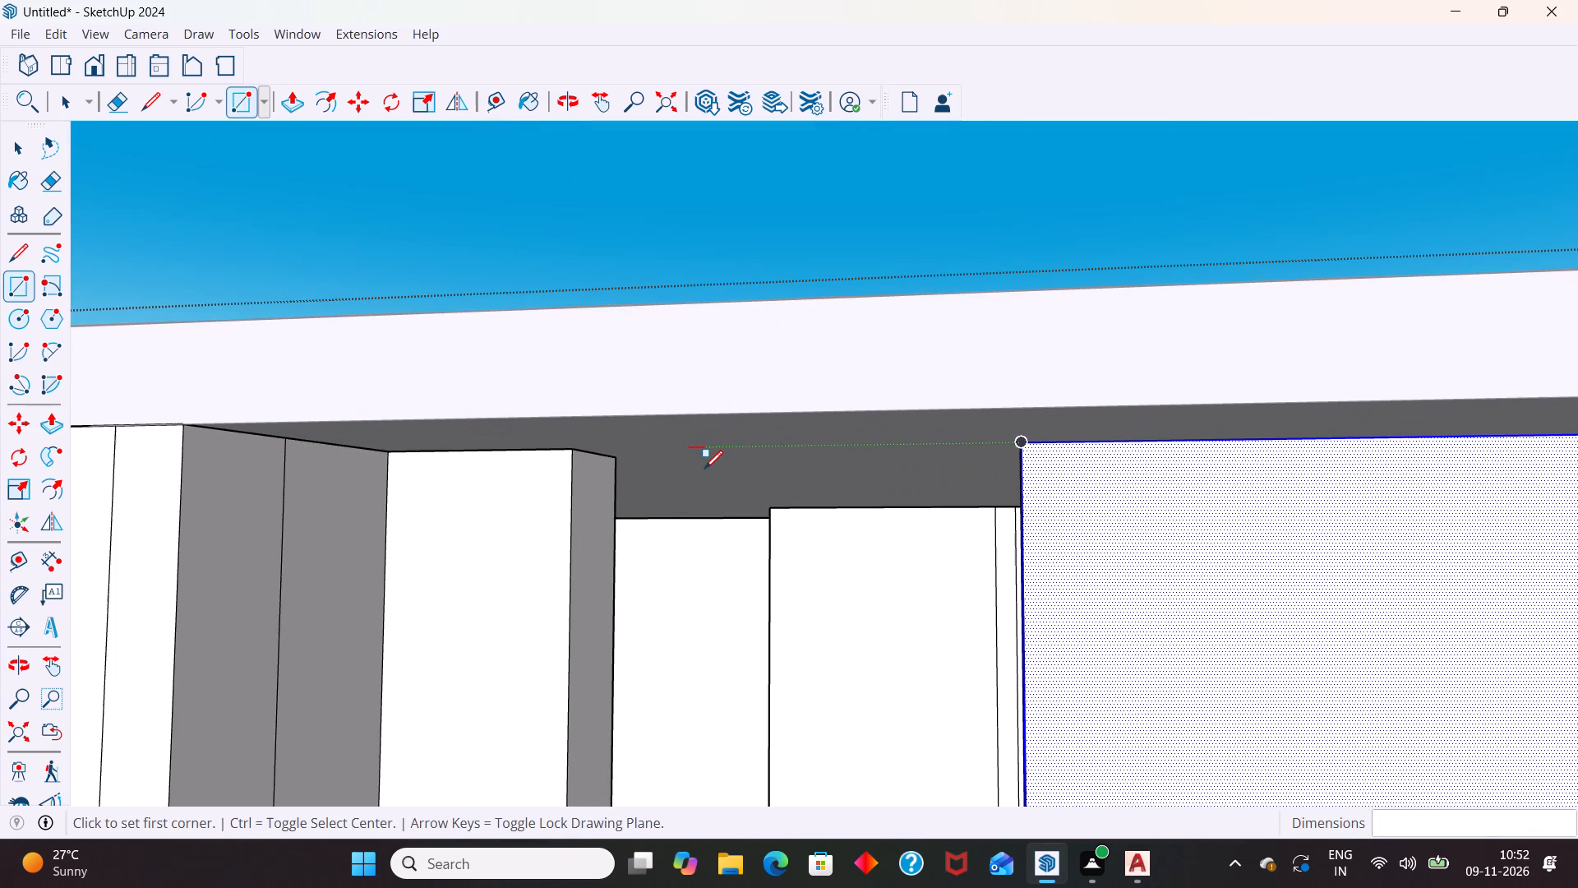
{"action": "key", "text": "Escape"}
{"action": "key", "text": "space"}
{"action": "type", "text": "R"}
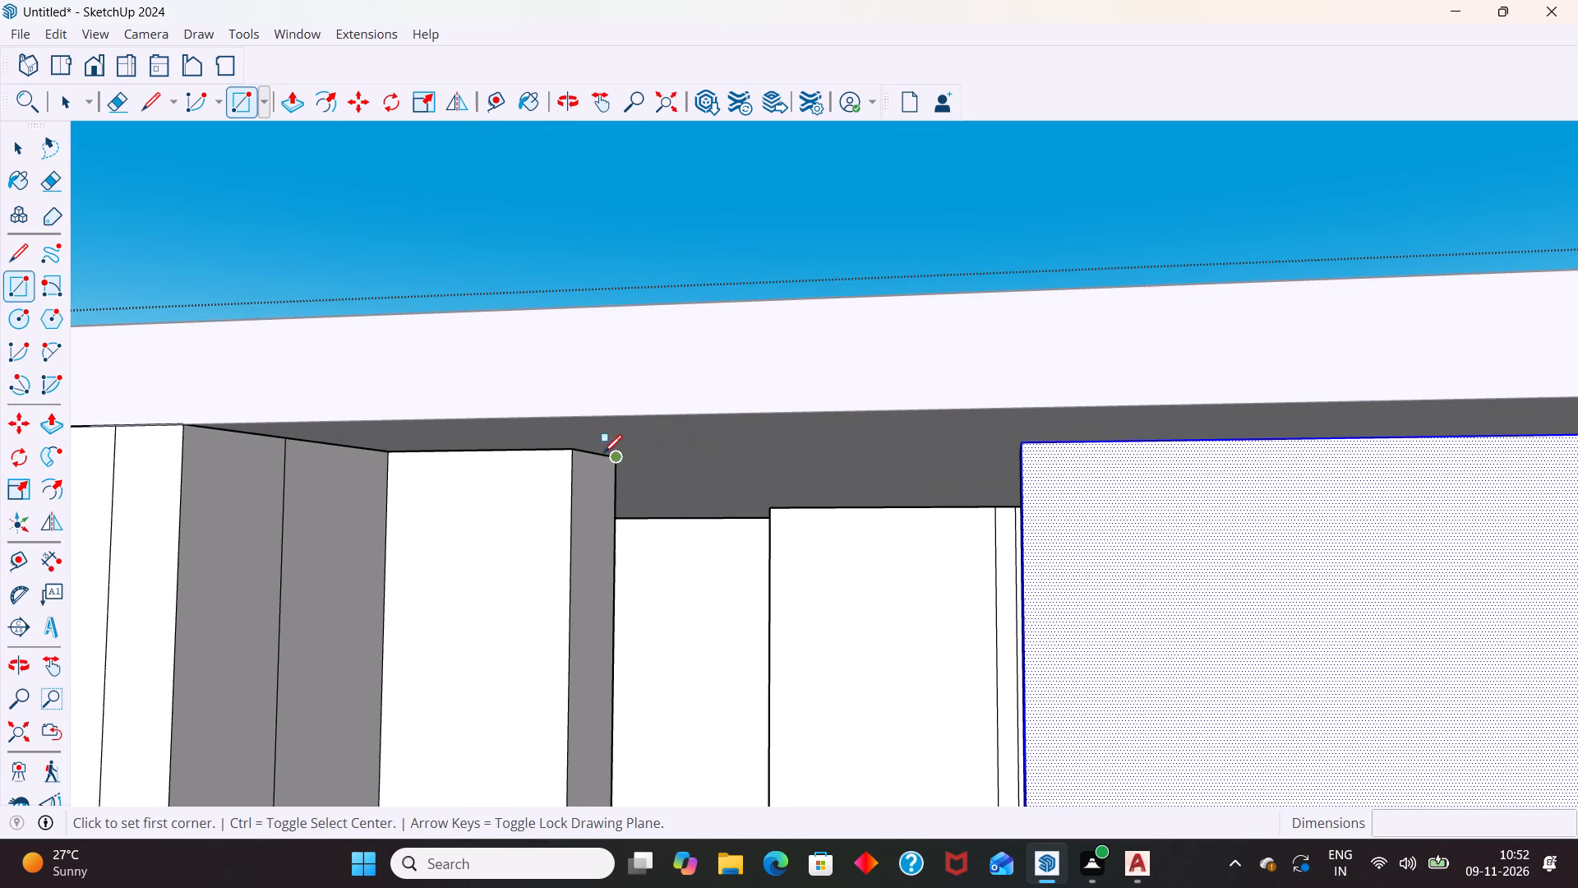
{"action": "left_click", "coordinate": [617, 457]}
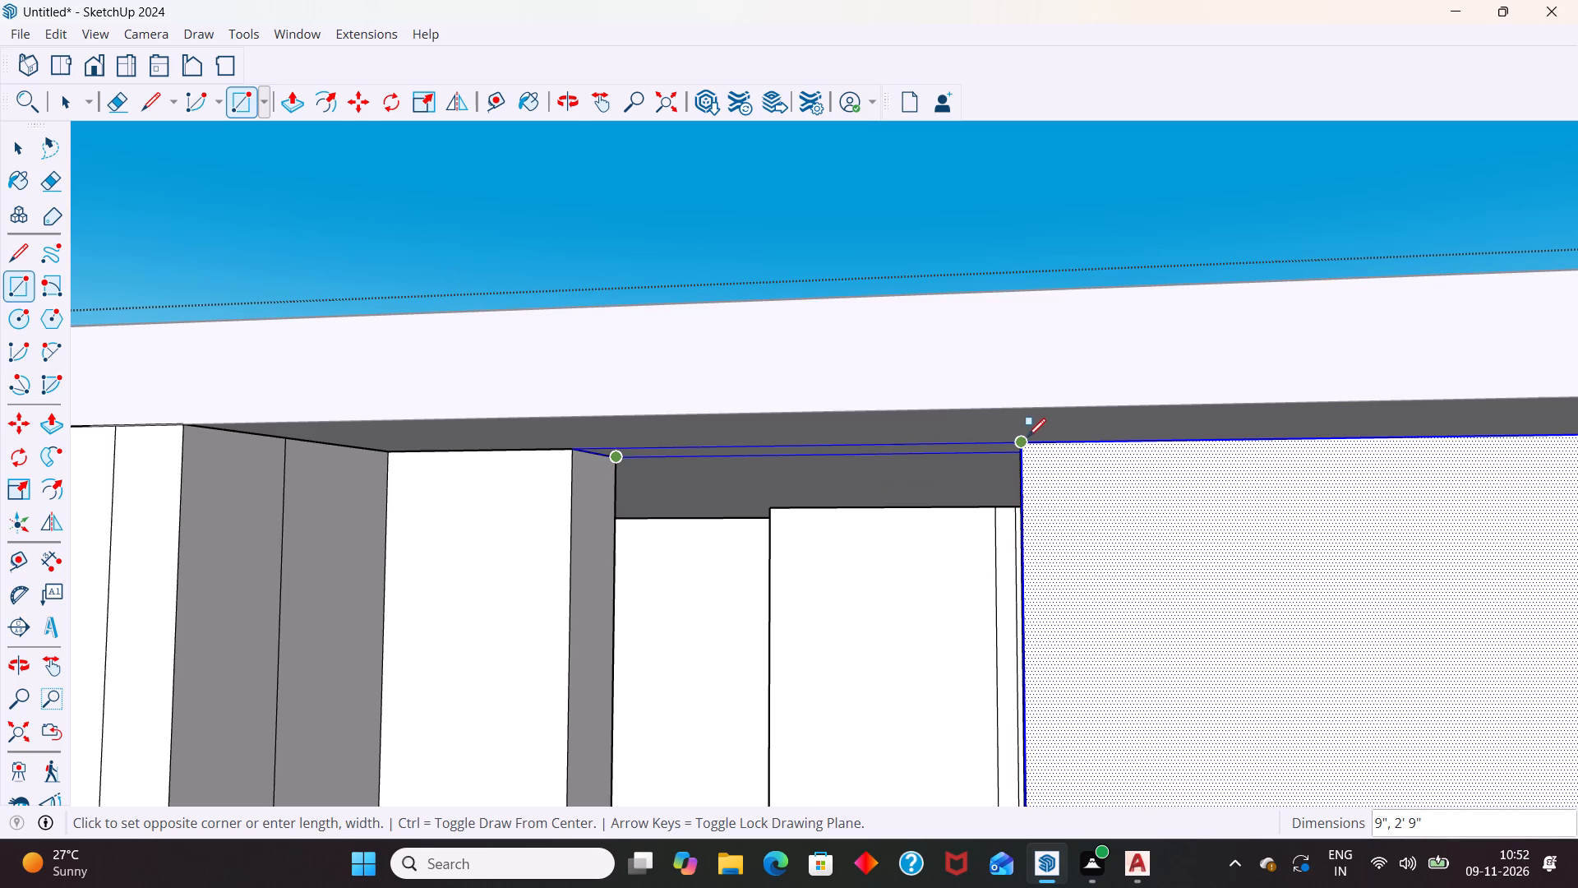
{"action": "left_click", "coordinate": [1024, 438]}
{"action": "key", "text": "space"}
Push/Pull the new rectangle 3' downward to form the wall above the side opening.
{"action": "left_click", "coordinate": [948, 450]}
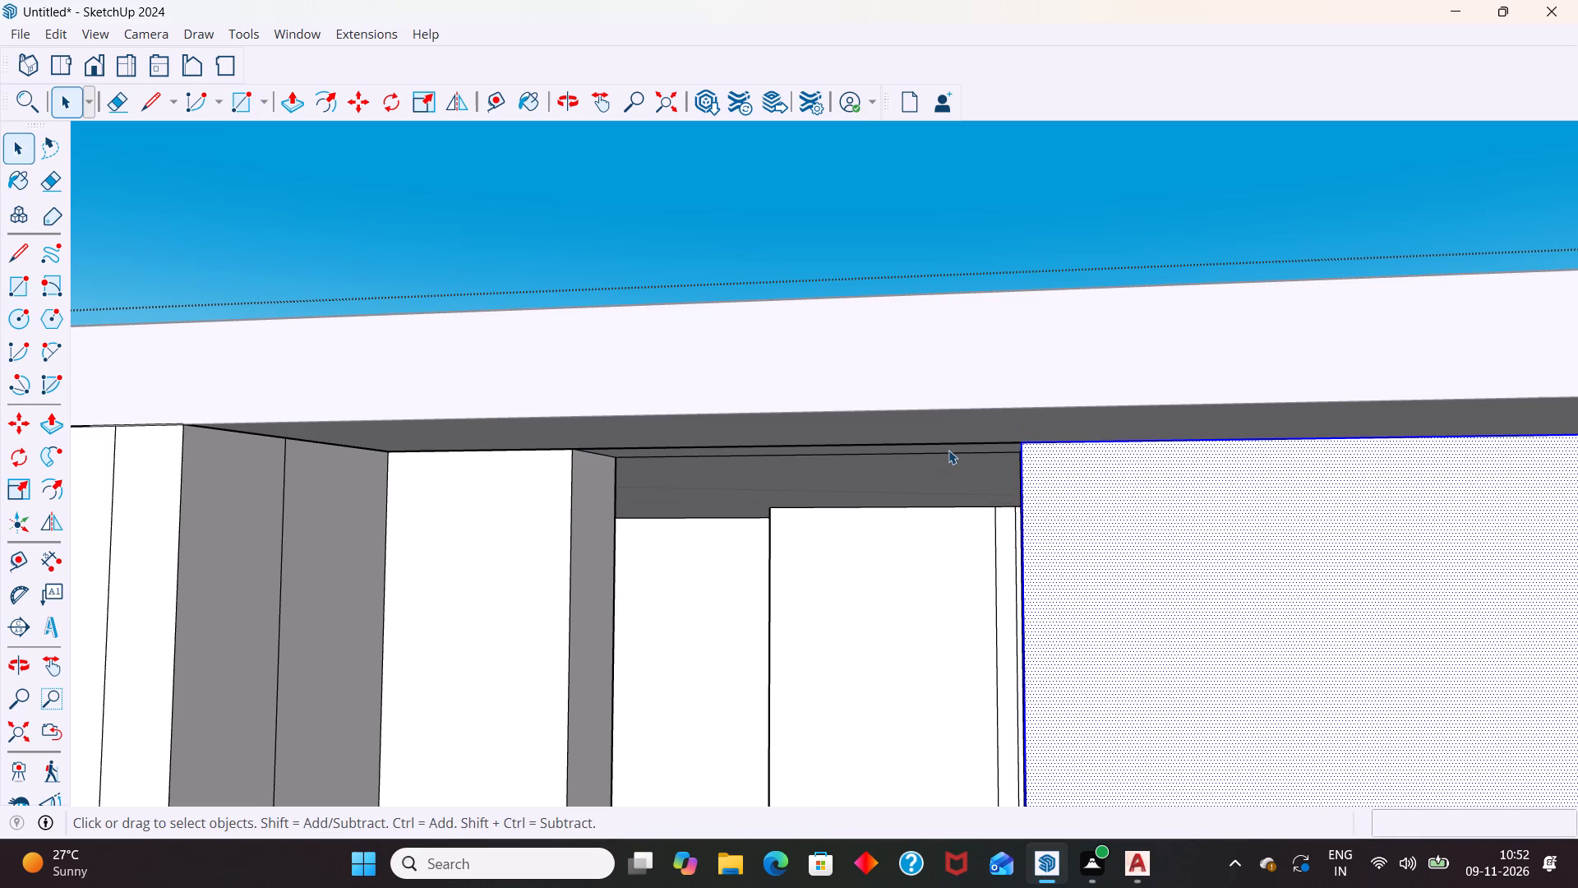
{"action": "scroll", "coordinate": [948, 450], "scroll_direction": "up", "scroll_amount": 4}
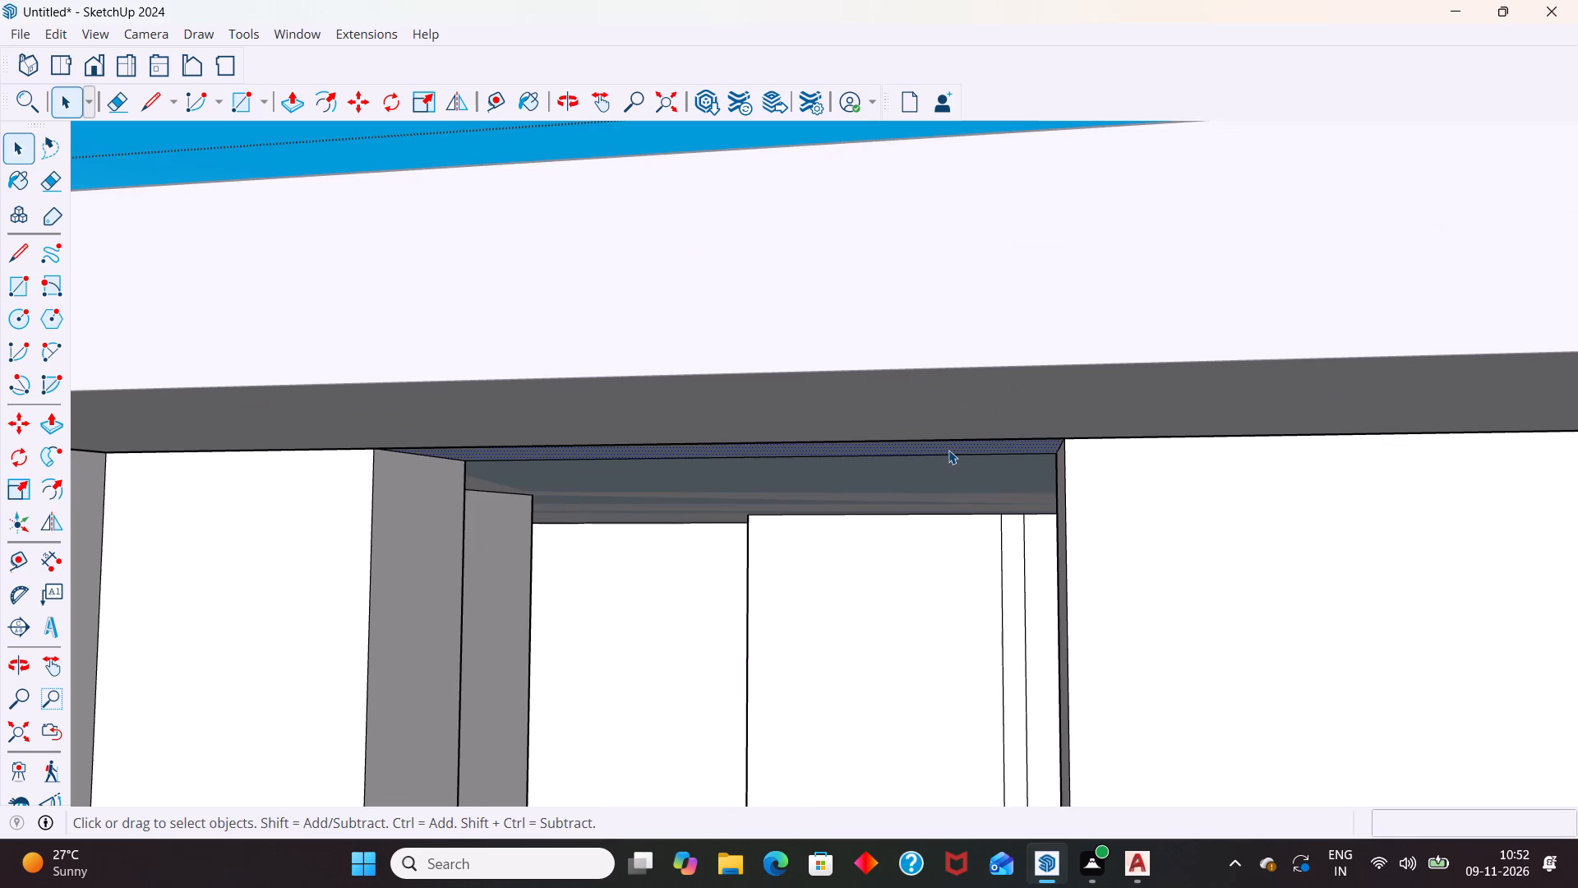
{"action": "key", "text": "p"}
{"action": "left_click", "coordinate": [948, 450]}
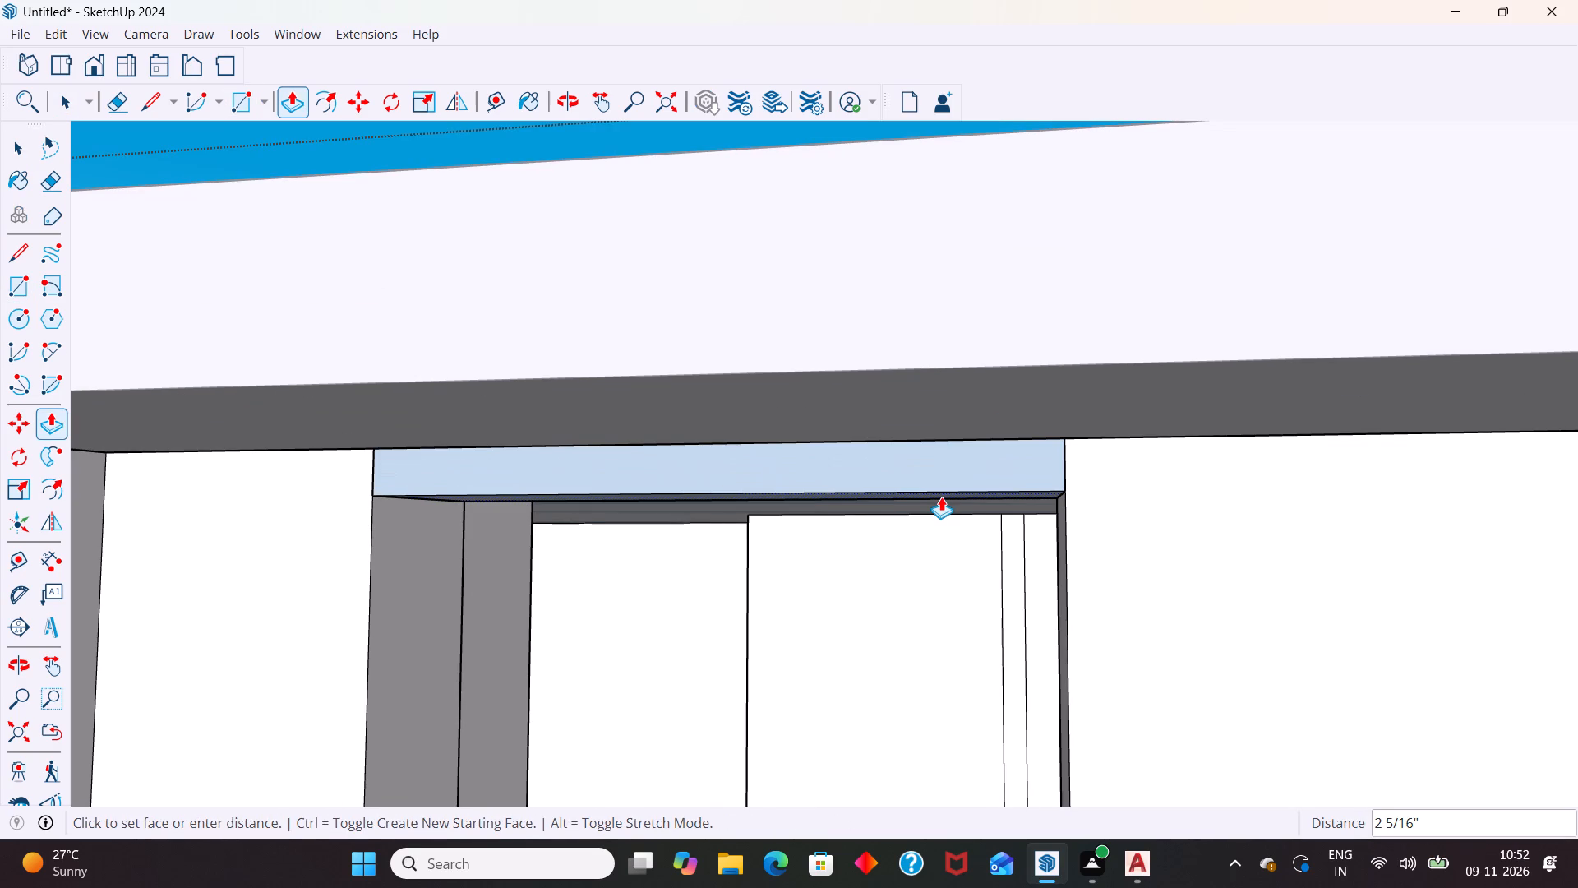
{"action": "key", "text": "3"}
{"action": "key", "text": "apostrophe"}
{"action": "key", "text": "Return"}
{"action": "key", "text": "space"}
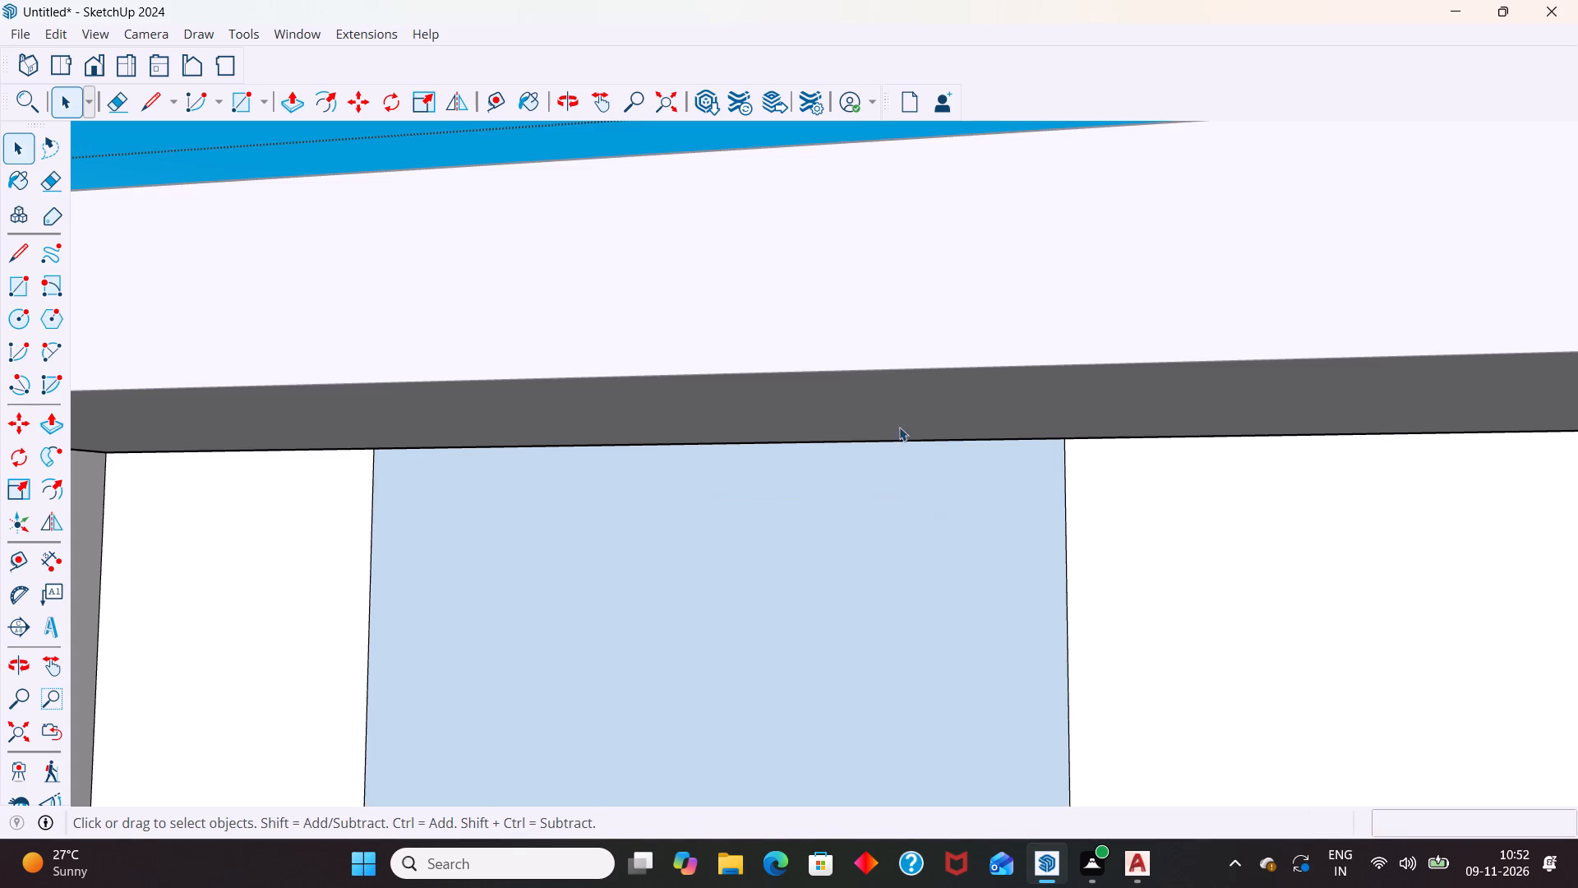
Reverse the outer face of the new wall above the side opening so its front side faces outward.
{"action": "scroll", "coordinate": [893, 401], "scroll_direction": "down", "scroll_amount": 8}
{"action": "left_click", "coordinate": [861, 602]}
{"action": "right_click", "coordinate": [851, 578]}
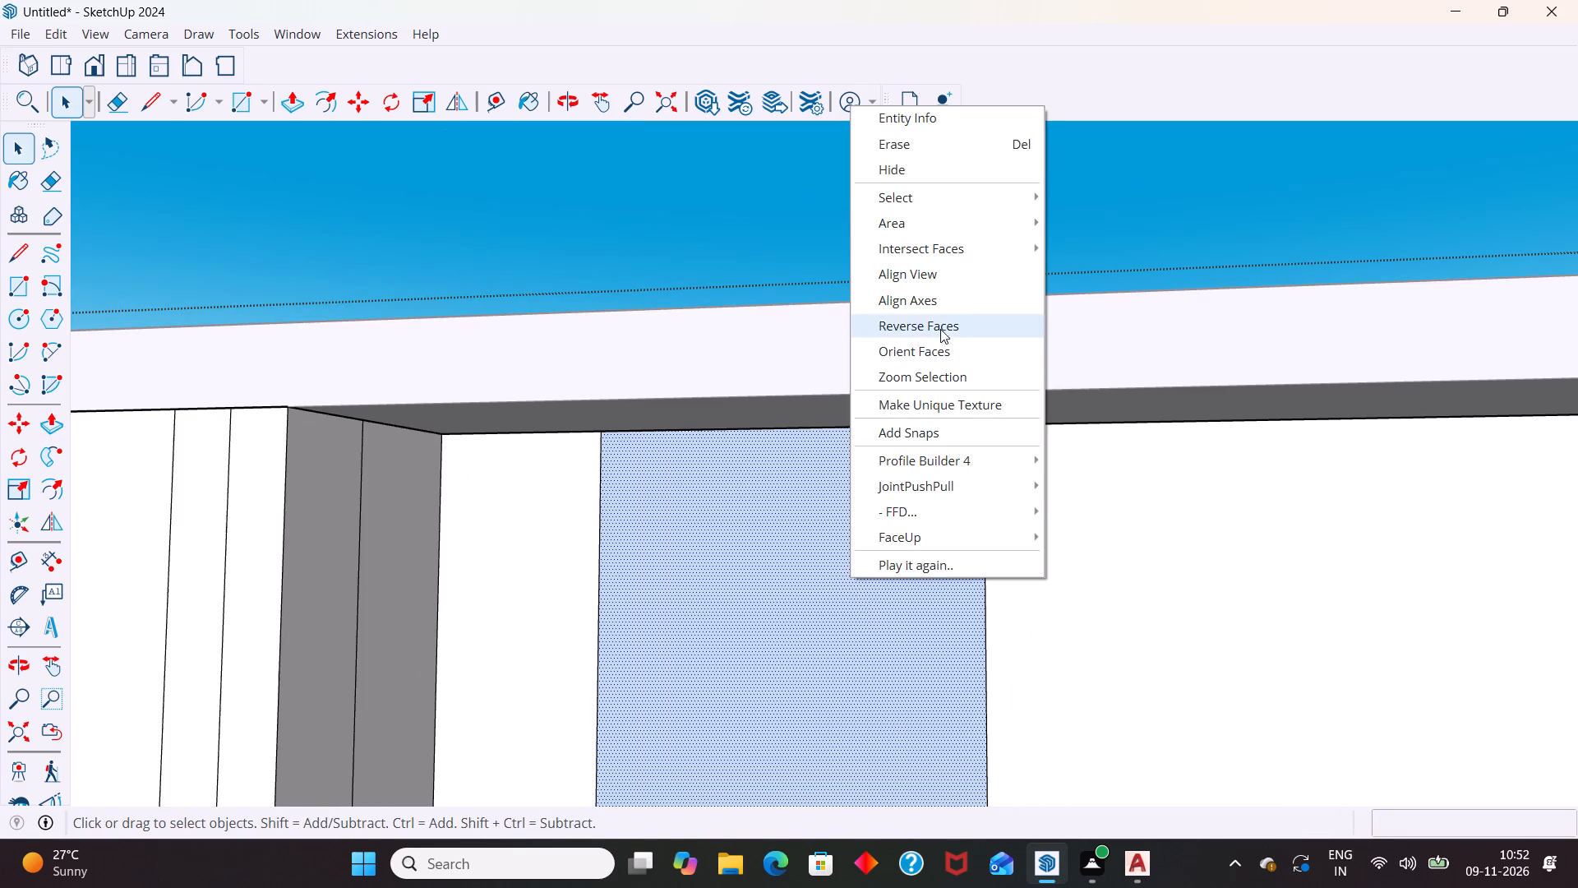
{"action": "left_click", "coordinate": [943, 325]}
Leave the walls group and examine the front of the house around the car porch and entrance opening.
{"action": "scroll", "coordinate": [936, 344], "scroll_direction": "down", "scroll_amount": 14}
{"action": "middle_click_drag", "start_coordinate": [1008, 479], "coordinate": [575, 533]}
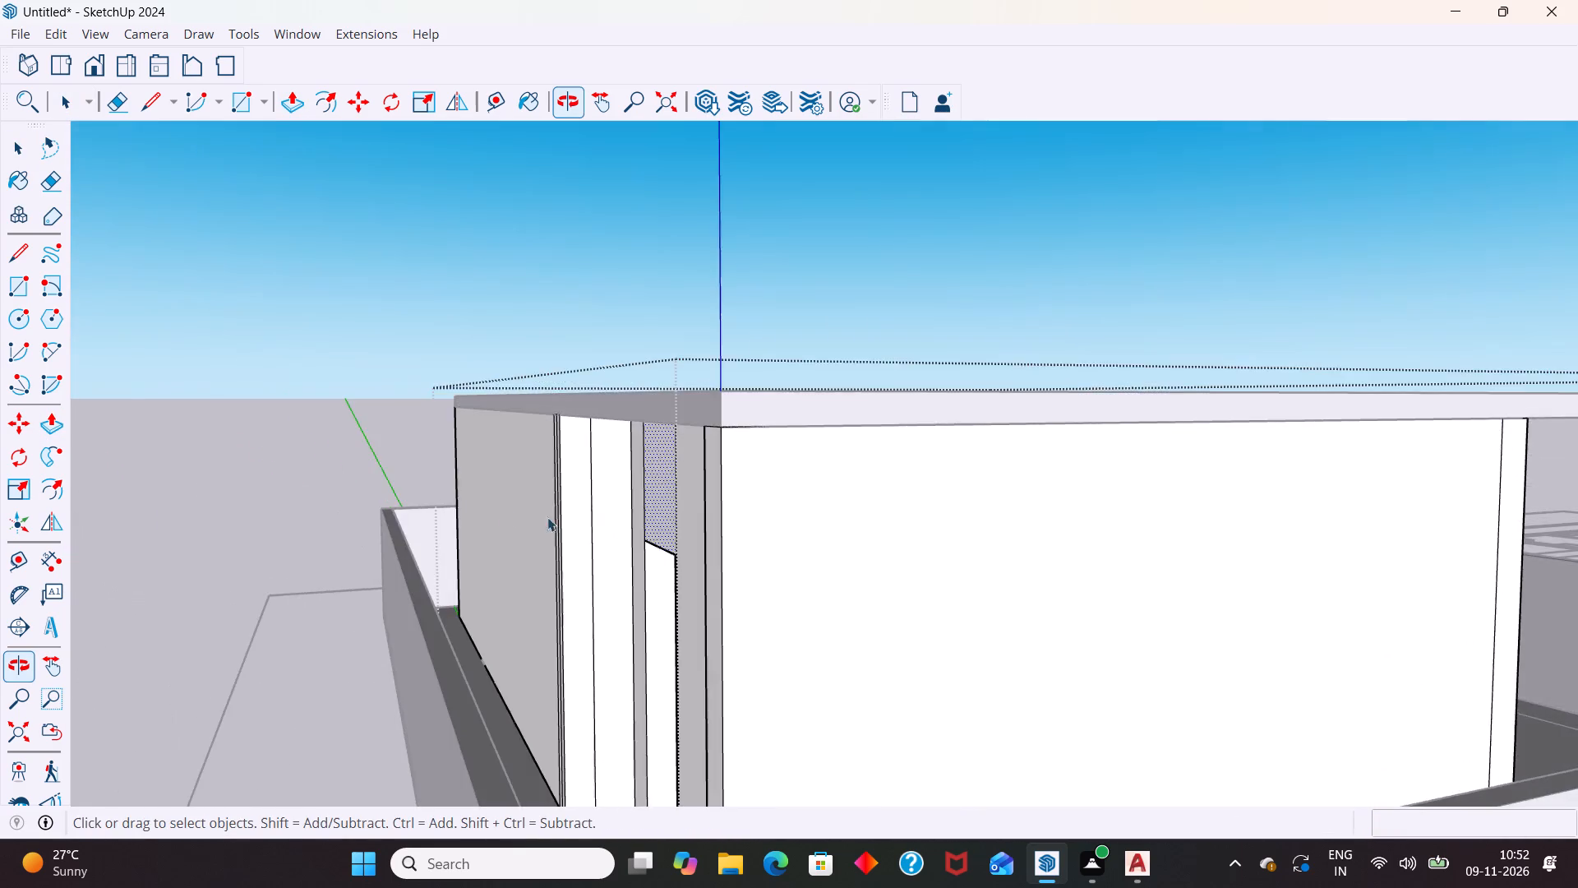
{"action": "scroll", "coordinate": [505, 502], "scroll_direction": "down", "scroll_amount": 7}
{"action": "middle_click_drag", "start_coordinate": [966, 603], "coordinate": [695, 614]}
{"action": "scroll", "coordinate": [770, 485], "scroll_direction": "up", "scroll_amount": 5}
{"action": "middle_click_drag", "start_coordinate": [1022, 549], "coordinate": [997, 560]}
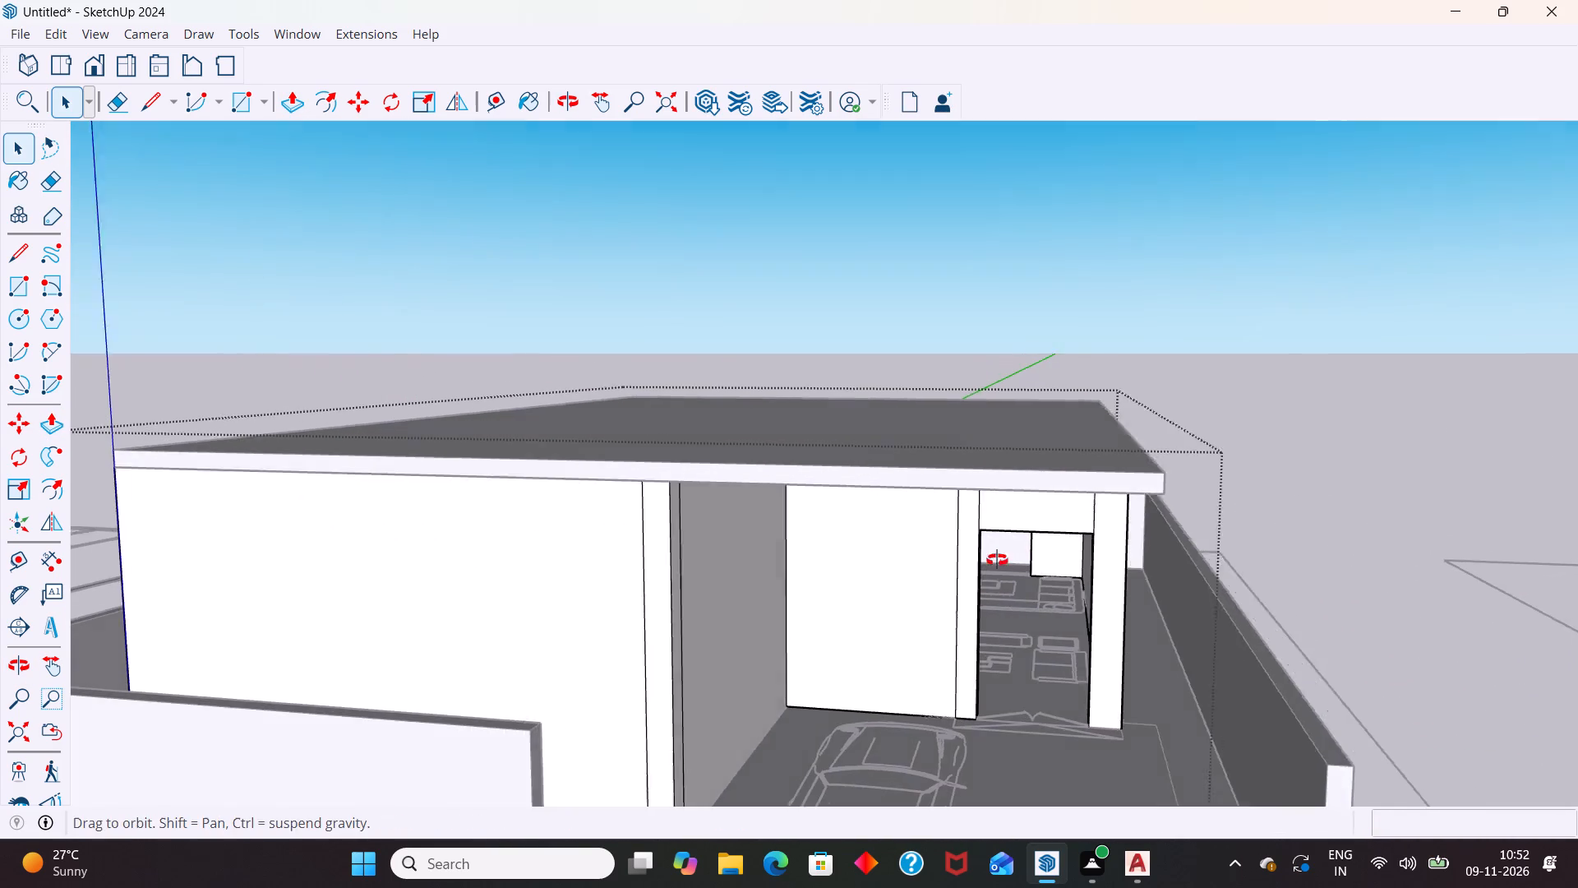
{"action": "middle_click_drag", "start_coordinate": [997, 560], "coordinate": [727, 534]}
{"action": "scroll", "coordinate": [724, 529], "scroll_direction": "up", "scroll_amount": 1}
{"action": "middle_click_drag", "start_coordinate": [724, 529], "coordinate": [827, 575]}
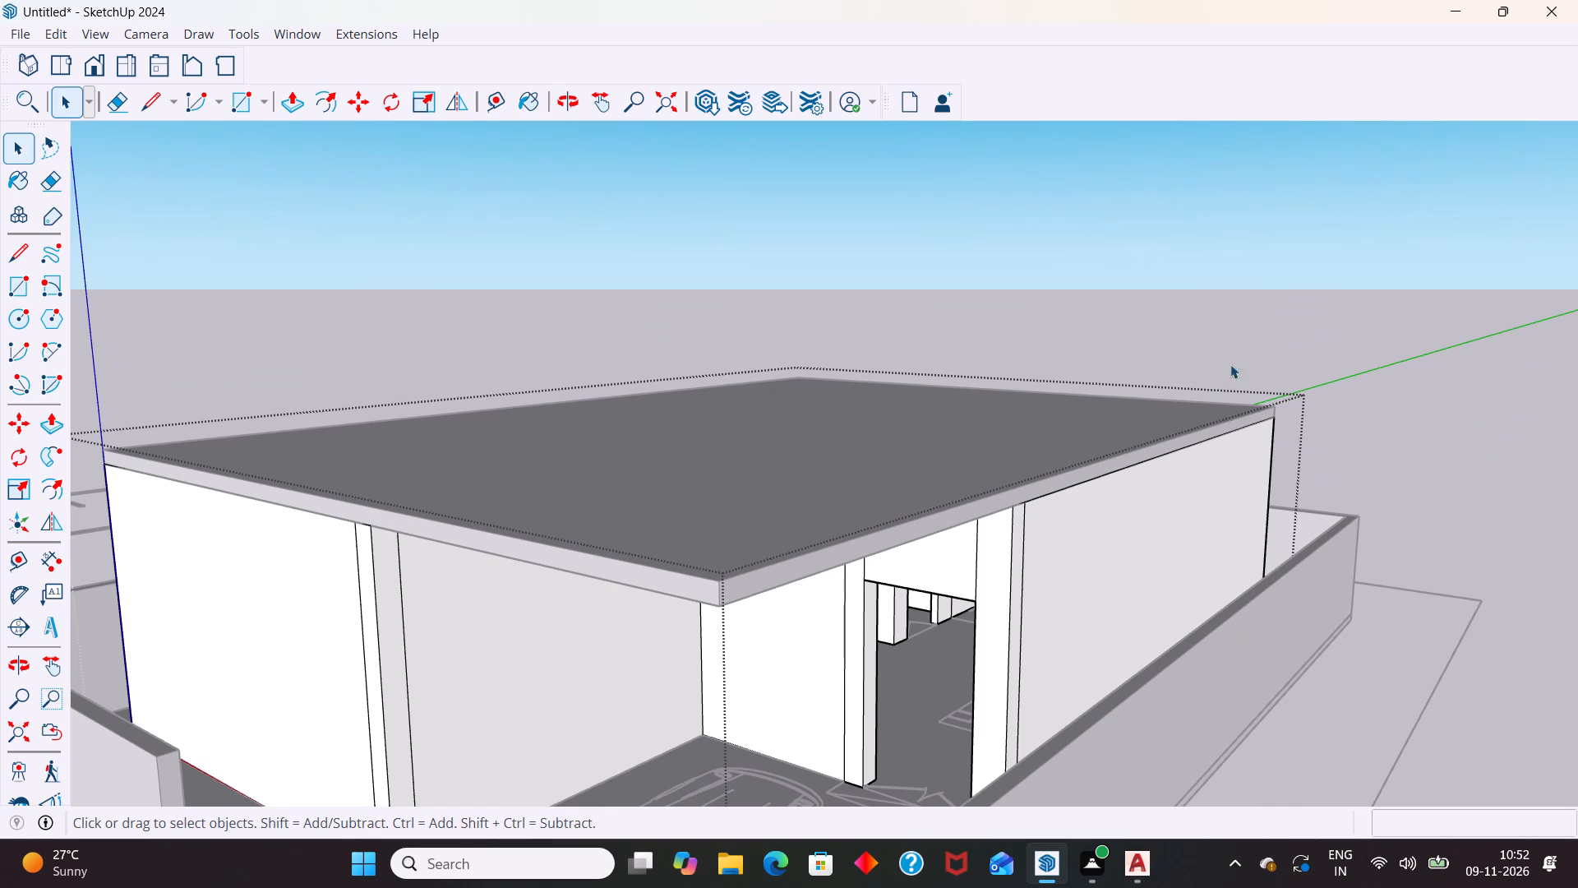
{"action": "left_click", "coordinate": [1371, 221]}
{"action": "scroll", "coordinate": [973, 330], "scroll_direction": "down", "scroll_amount": 6}
{"action": "middle_click_drag", "start_coordinate": [705, 580], "coordinate": [964, 580]}
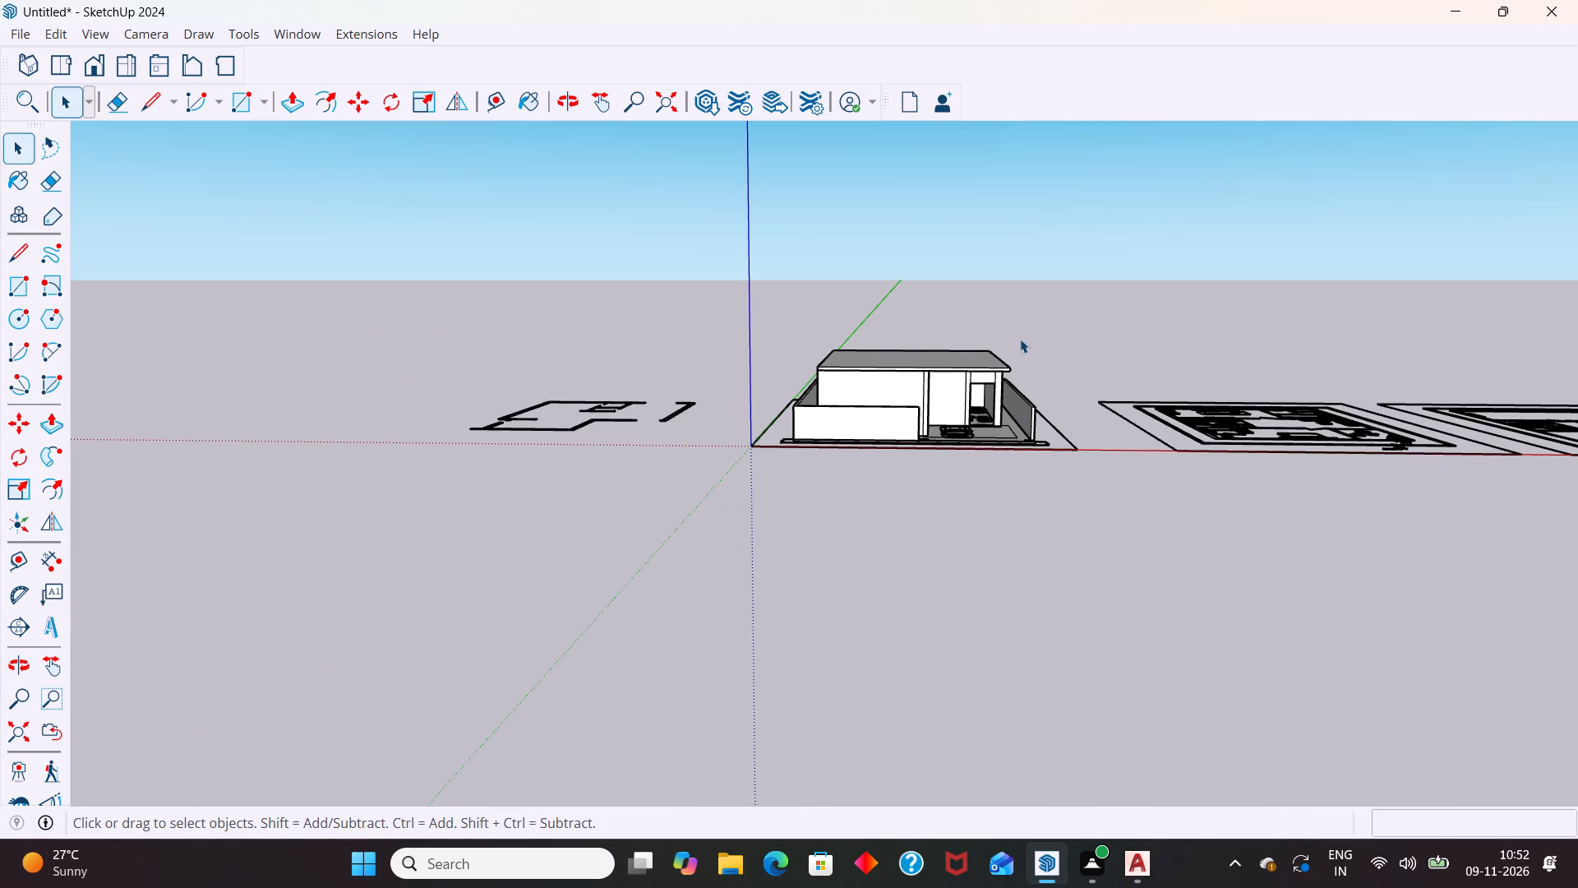
{"action": "scroll", "coordinate": [902, 420], "scroll_direction": "down", "scroll_amount": 5}
{"action": "scroll", "coordinate": [953, 382], "scroll_direction": "up", "scroll_amount": 7}
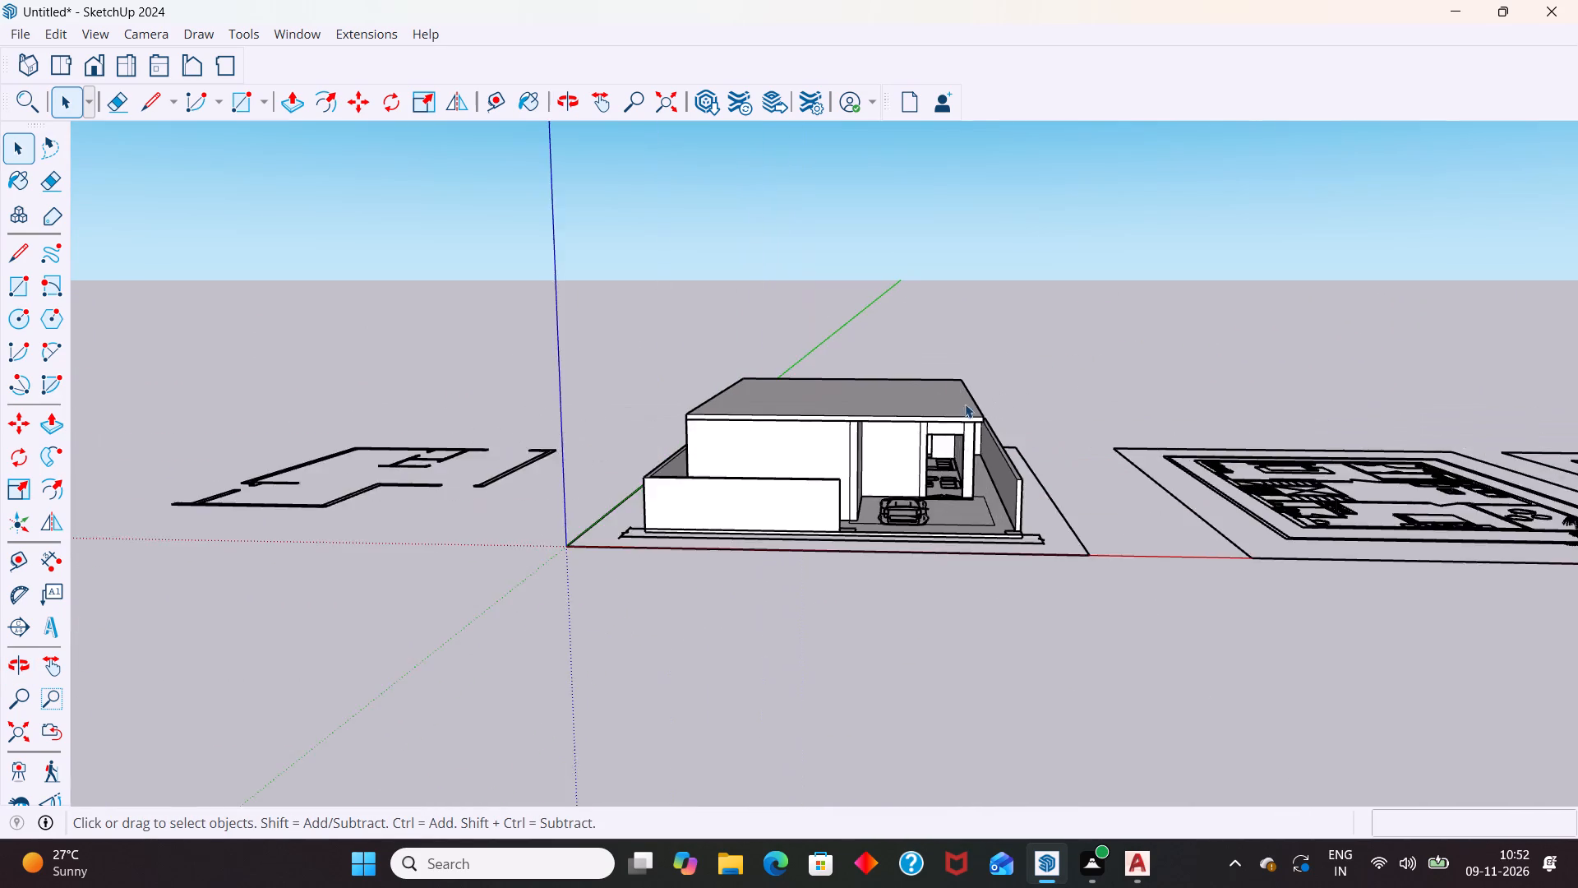
{"action": "scroll", "coordinate": [965, 404], "scroll_direction": "up", "scroll_amount": 5}
{"action": "middle_click_drag", "start_coordinate": [986, 437], "coordinate": [871, 428]}
{"action": "scroll", "coordinate": [862, 491], "scroll_direction": "up", "scroll_amount": 4}
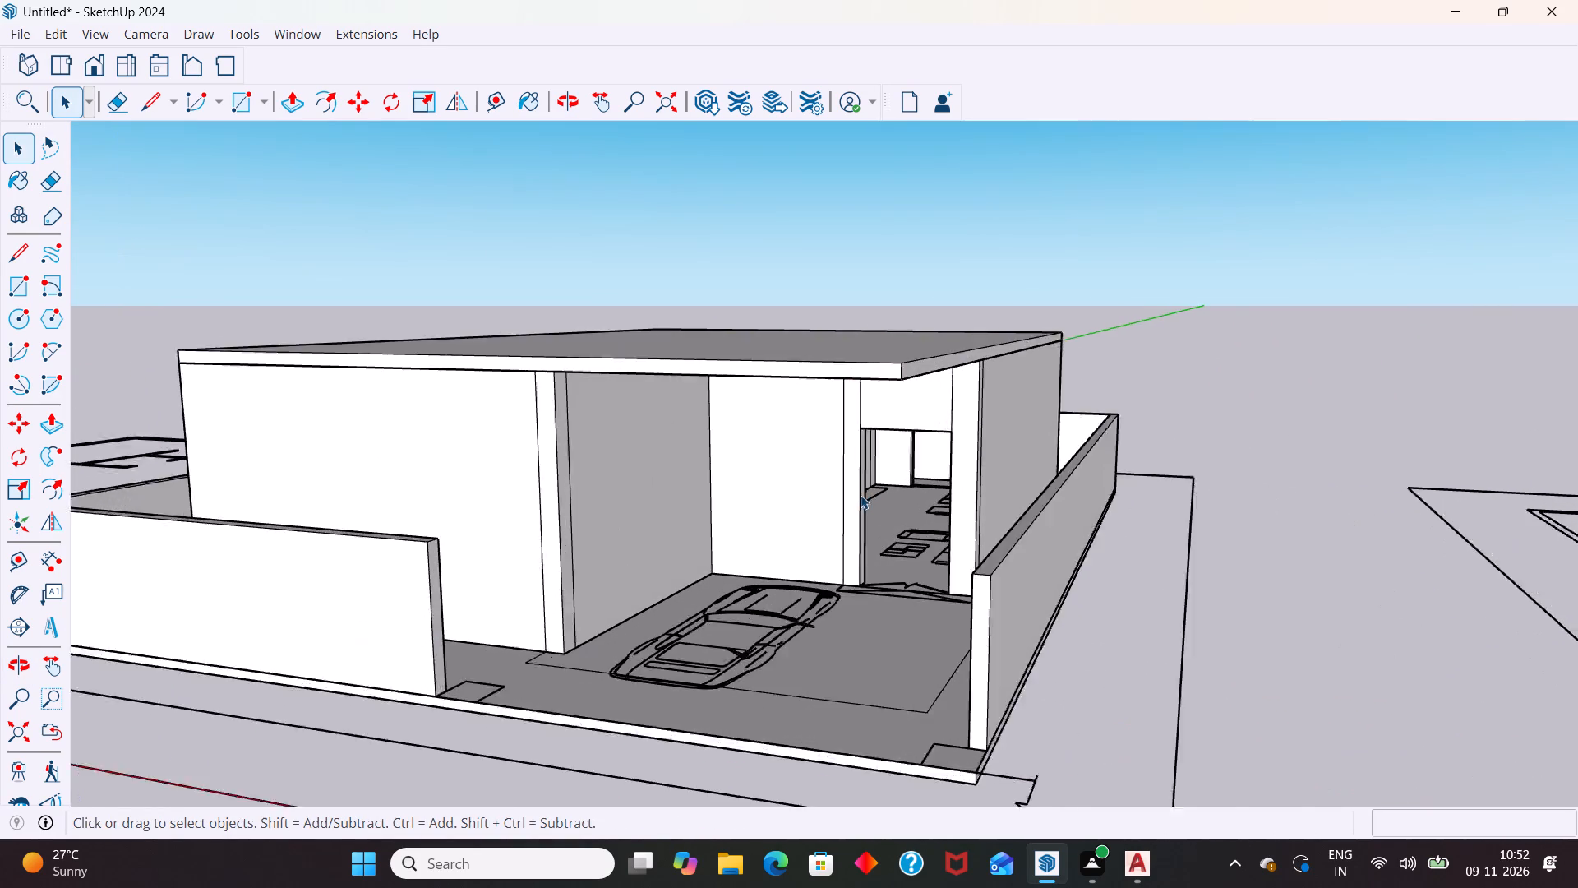
{"action": "scroll", "coordinate": [861, 495], "scroll_direction": "up", "scroll_amount": 2}
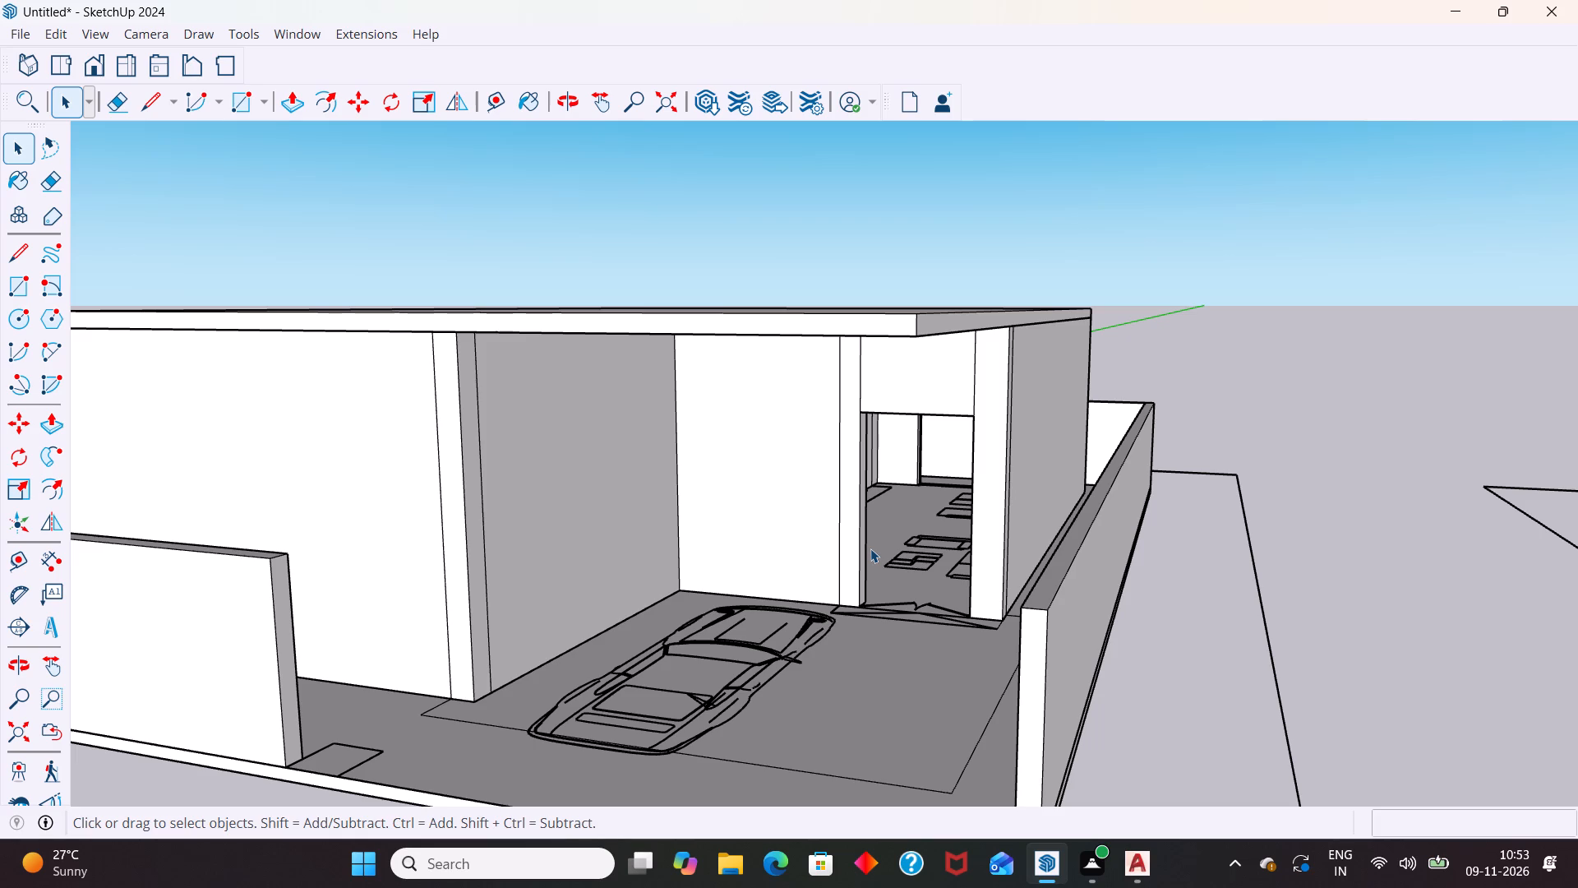
{"action": "scroll", "coordinate": [825, 612], "scroll_direction": "down", "scroll_amount": 3}
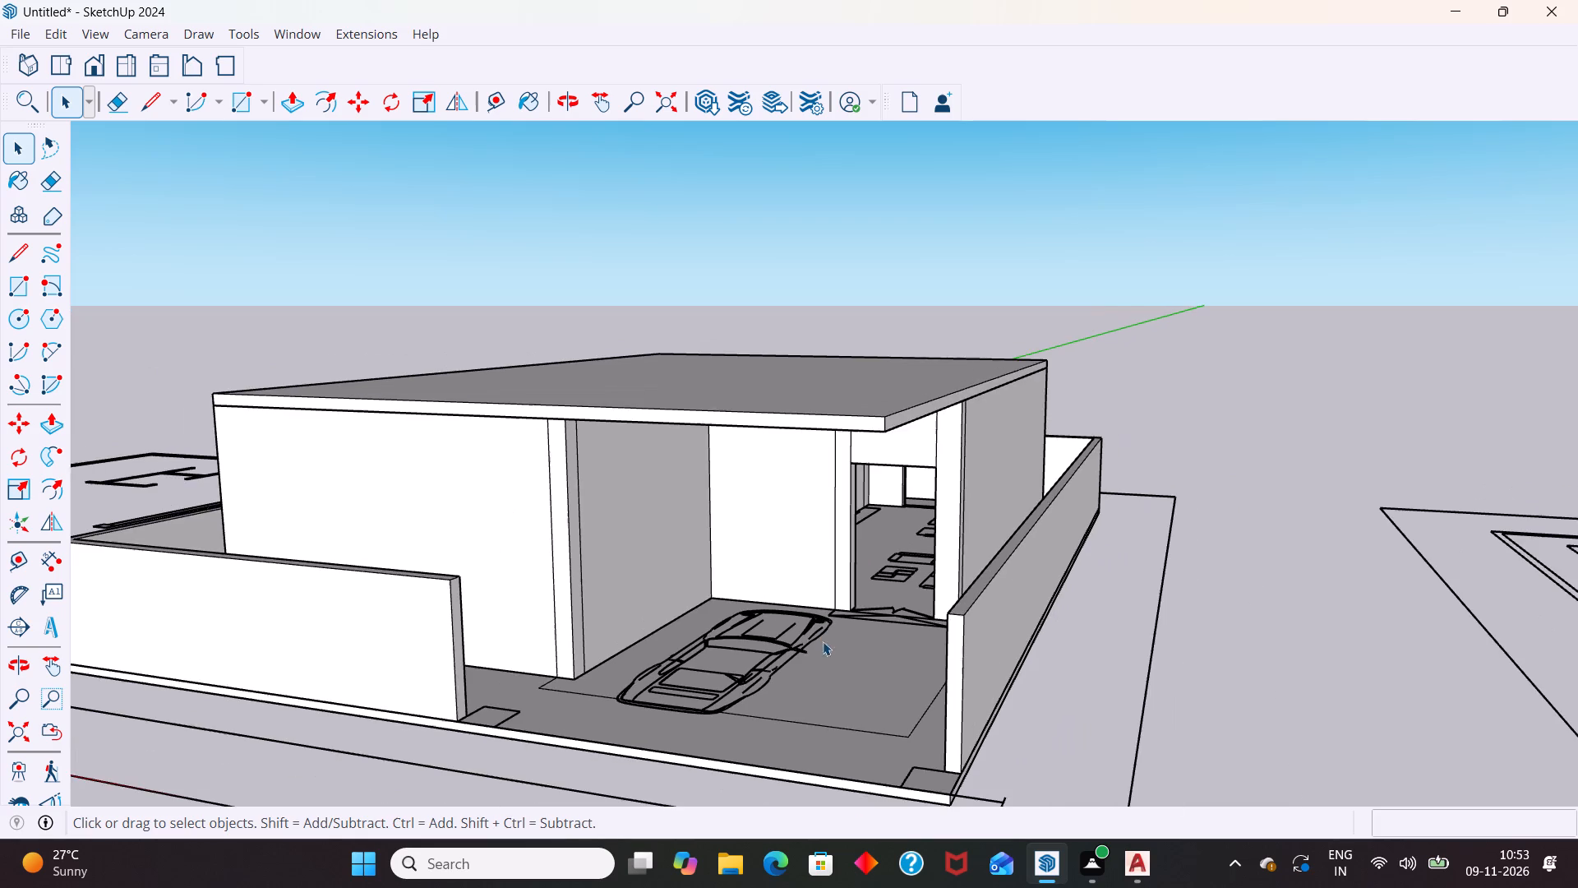
{"action": "middle_click_drag", "start_coordinate": [848, 664], "coordinate": [890, 681]}
{"action": "scroll", "coordinate": [946, 616], "scroll_direction": "up", "scroll_amount": 4}
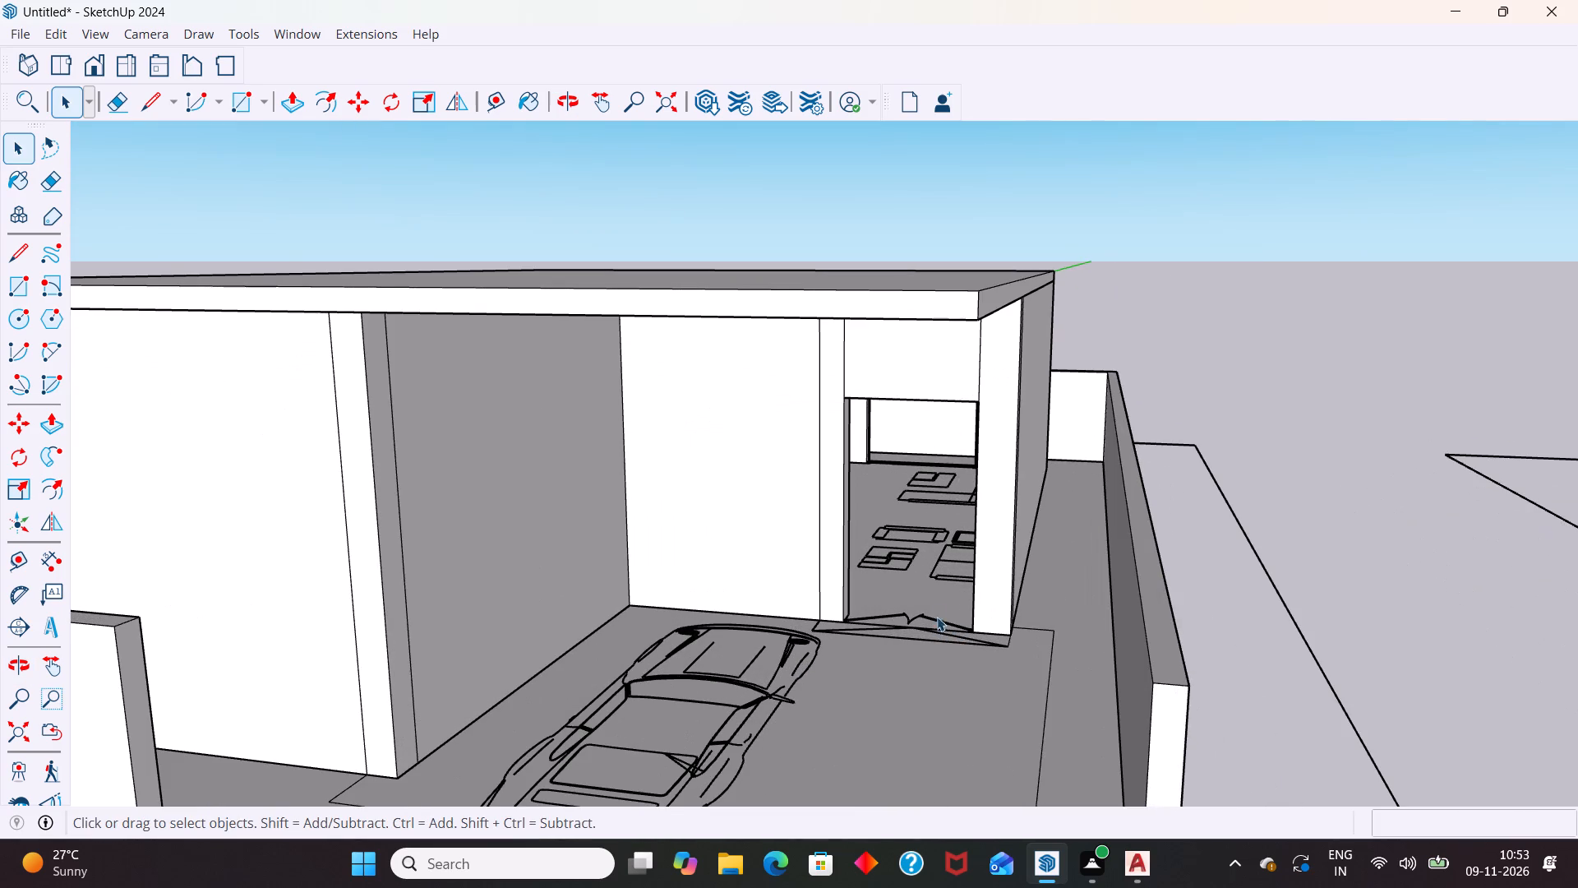
{"action": "scroll", "coordinate": [935, 610], "scroll_direction": "down", "scroll_amount": 7}
{"action": "middle_click_drag", "start_coordinate": [914, 682], "coordinate": [953, 677]}
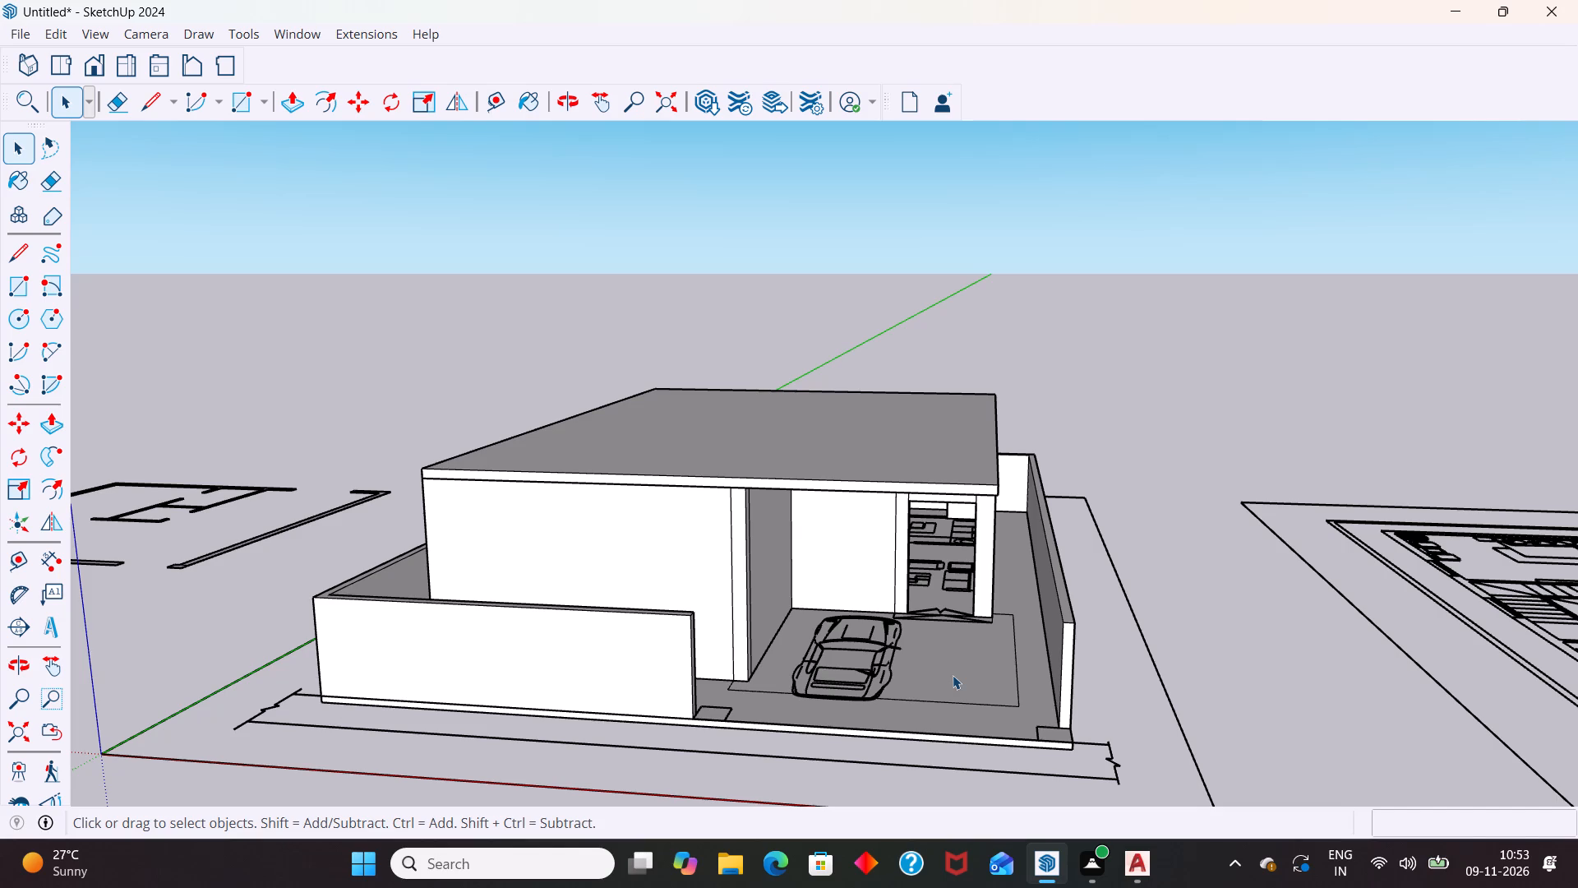
{"action": "scroll", "coordinate": [951, 668], "scroll_direction": "up", "scroll_amount": 5}
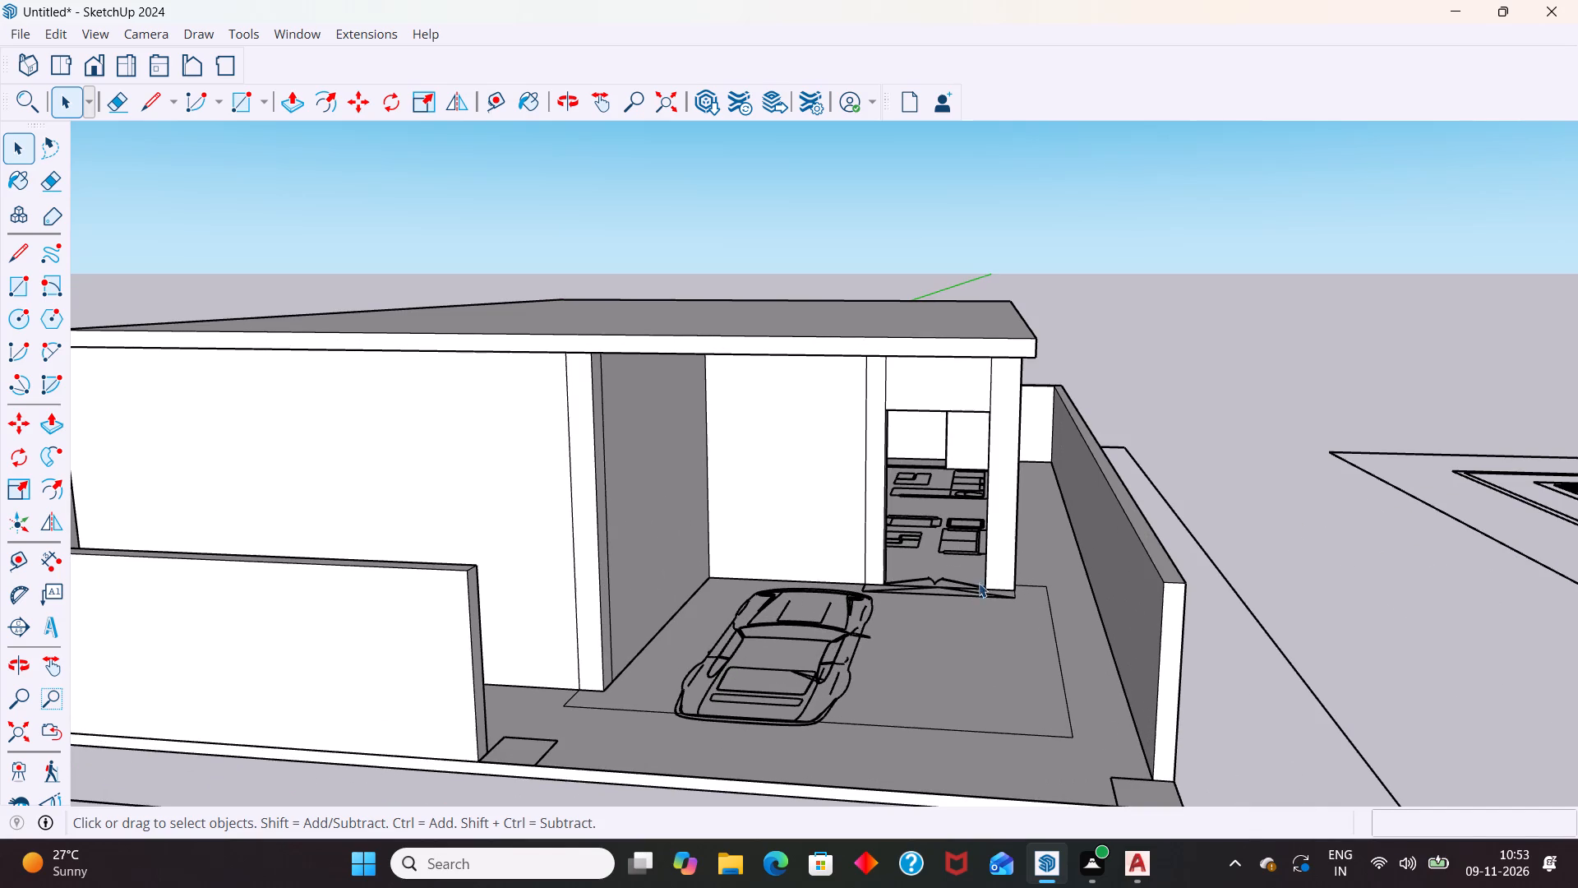
{"action": "scroll", "coordinate": [919, 621], "scroll_direction": "down", "scroll_amount": 4}
{"action": "middle_click_drag", "start_coordinate": [930, 654], "coordinate": [857, 672]}
{"action": "scroll", "coordinate": [902, 564], "scroll_direction": "up", "scroll_amount": 5}
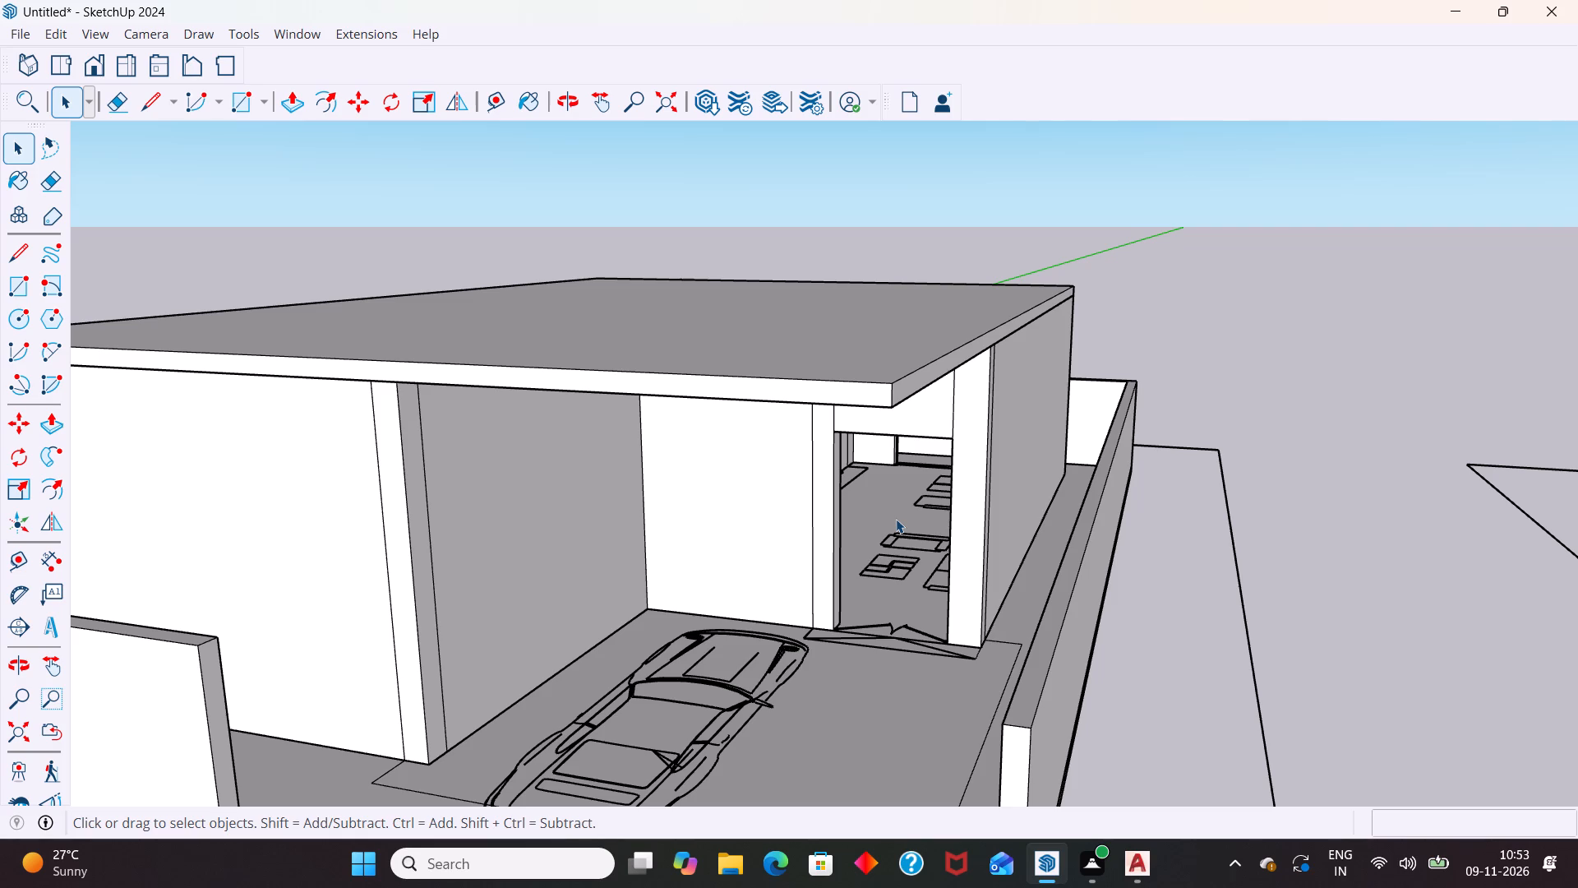
Hide the roof slab above the ground-floor walls.
{"action": "left_click", "coordinate": [886, 384]}
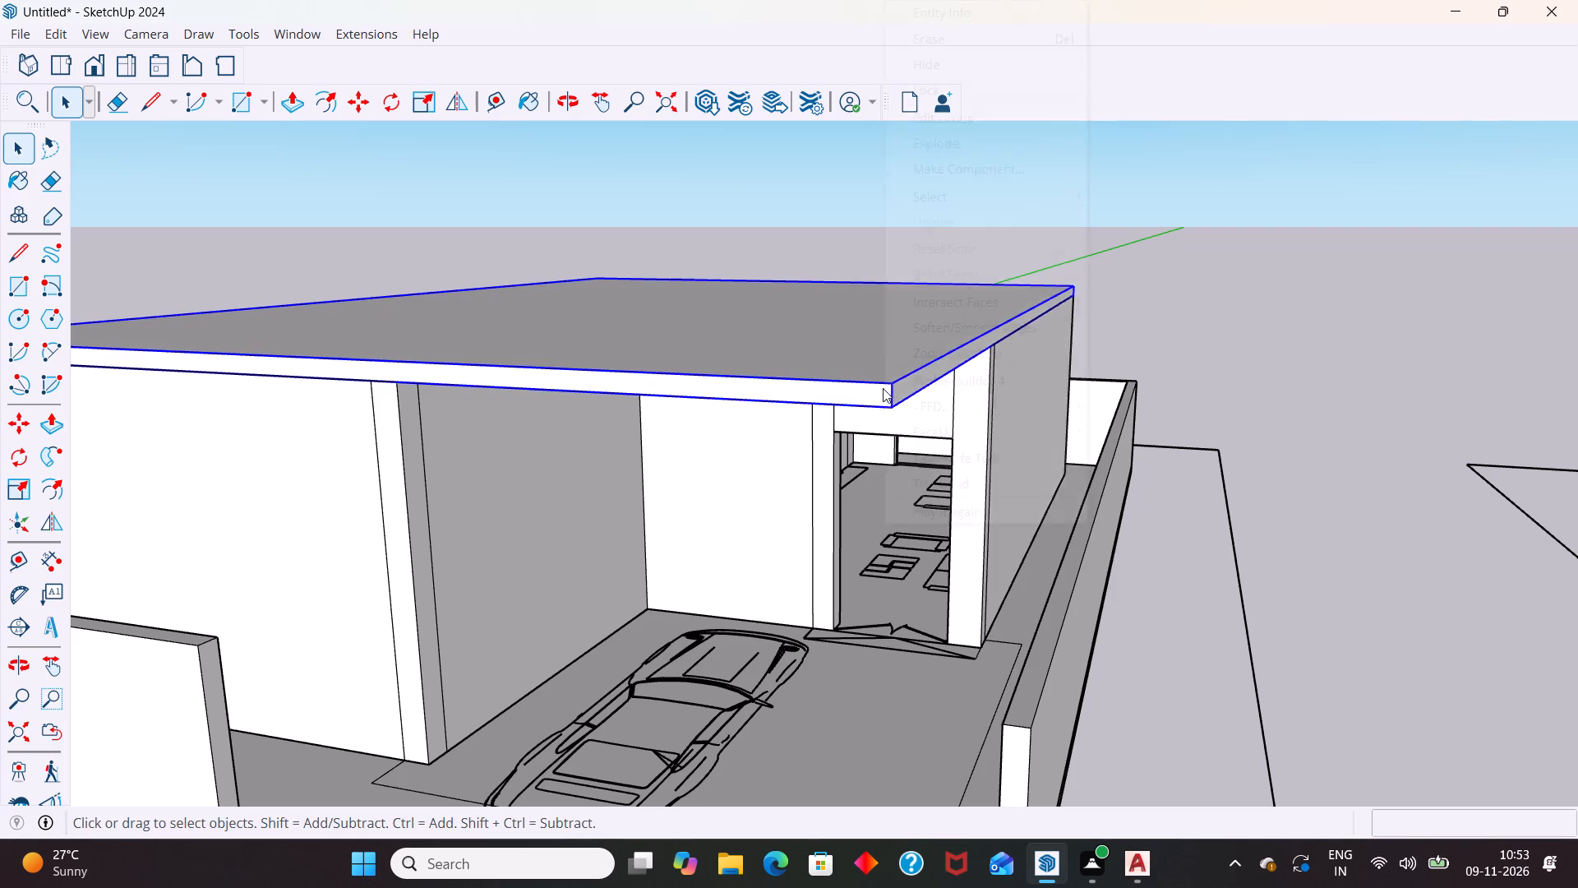
{"action": "right_click", "coordinate": [884, 387]}
{"action": "left_click", "coordinate": [1015, 68]}
Inside the ground-floor walls group, hide the horizontal face that covers the rooms at wall-top level.
{"action": "scroll", "coordinate": [939, 299], "scroll_direction": "down", "scroll_amount": 1}
{"action": "middle_click_drag", "start_coordinate": [942, 377], "coordinate": [789, 677]}
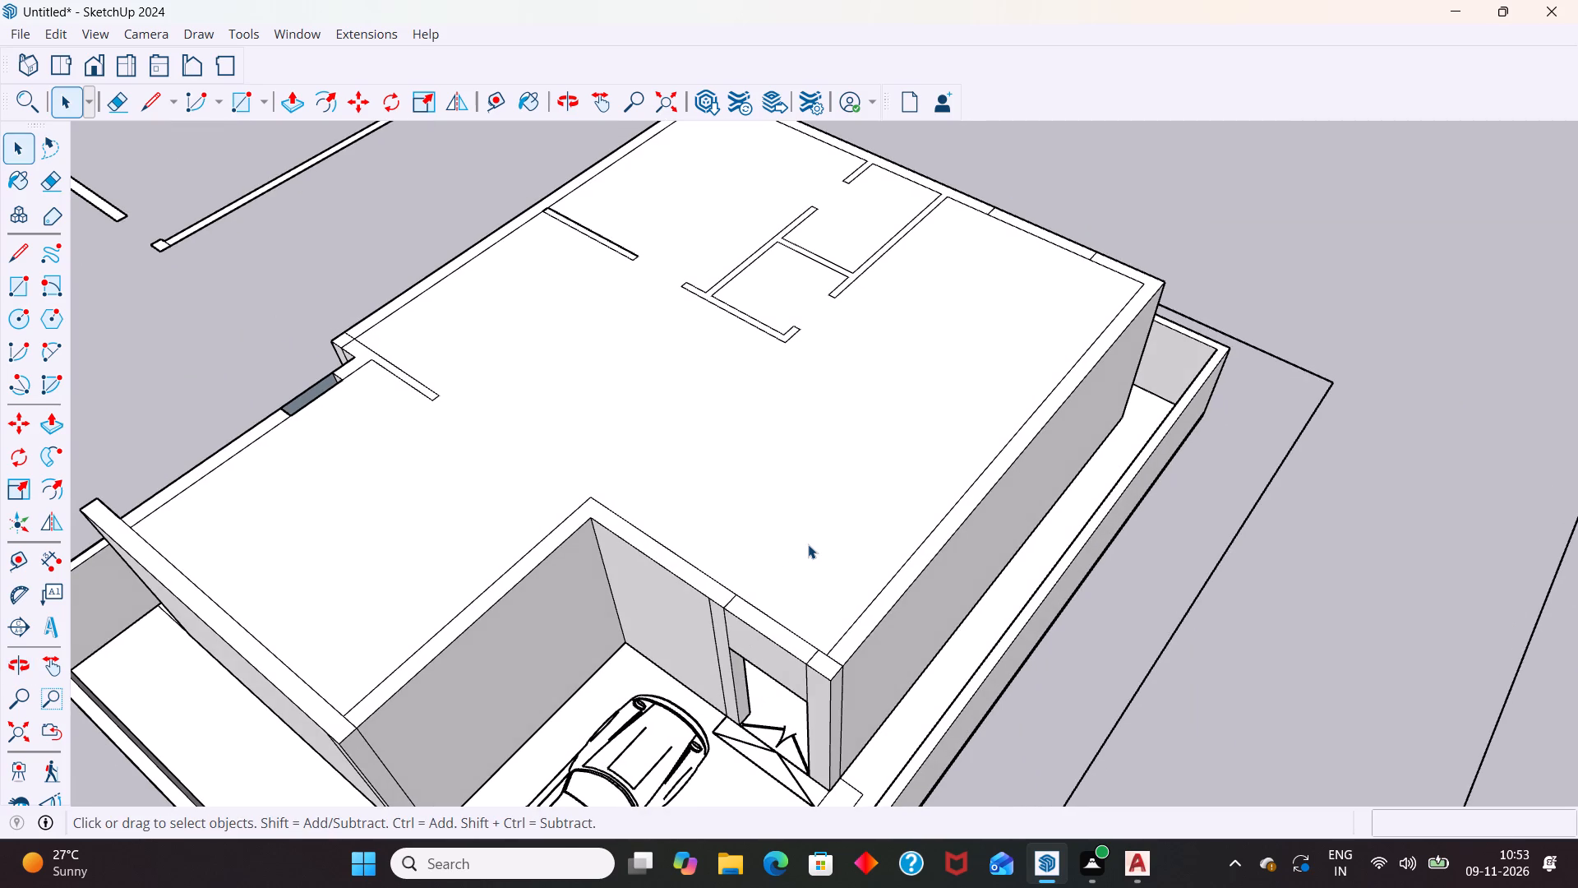
{"action": "left_click", "coordinate": [808, 543]}
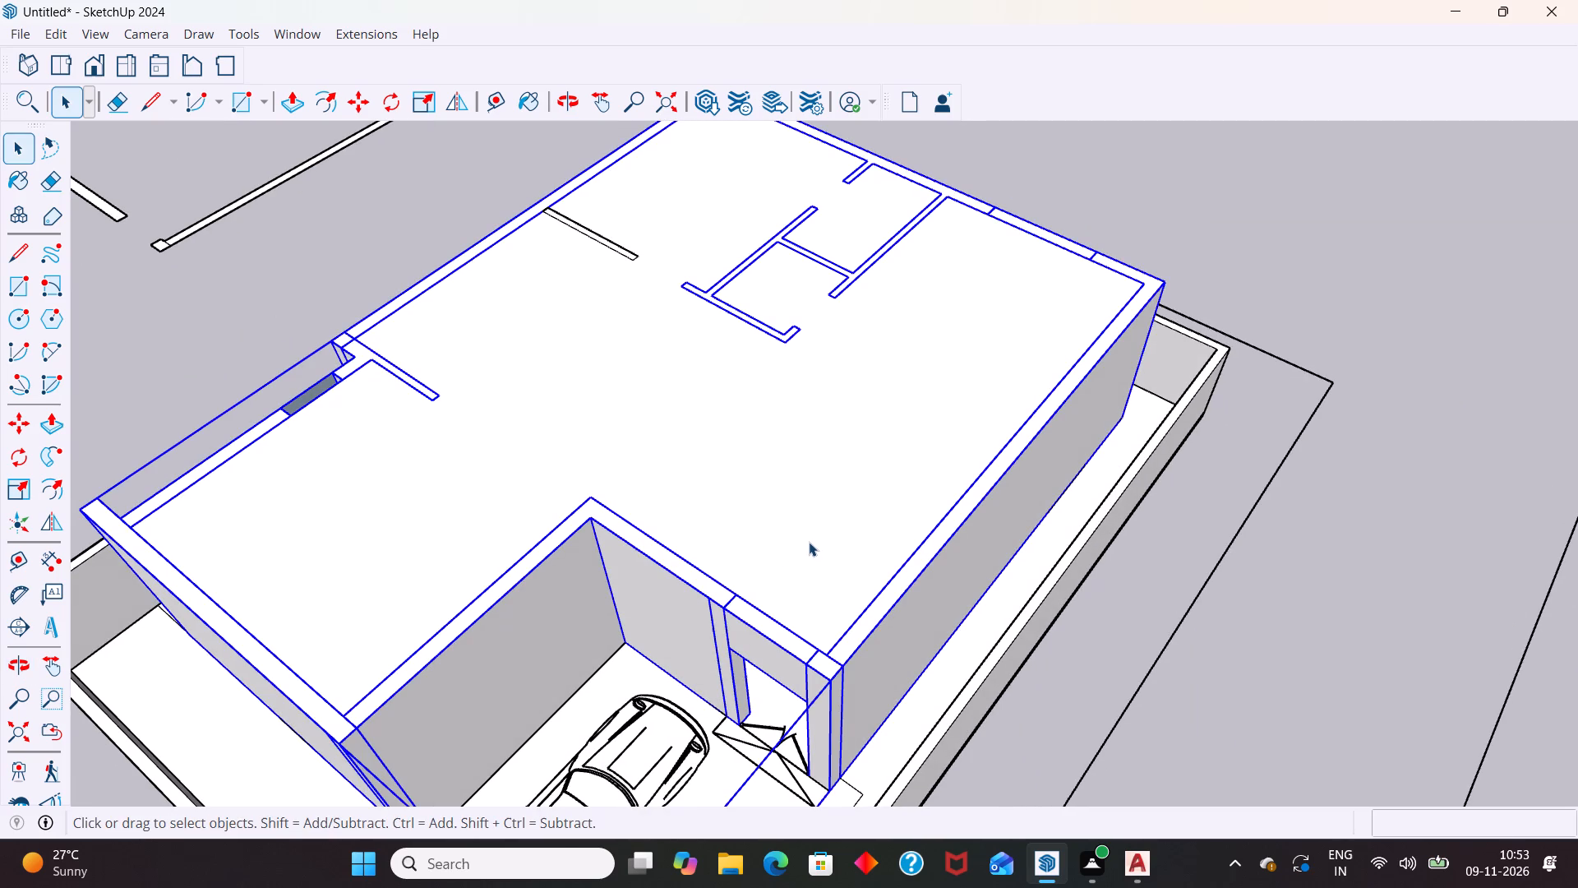
{"action": "triple_click", "coordinate": [815, 526]}
{"action": "right_click", "coordinate": [815, 526]}
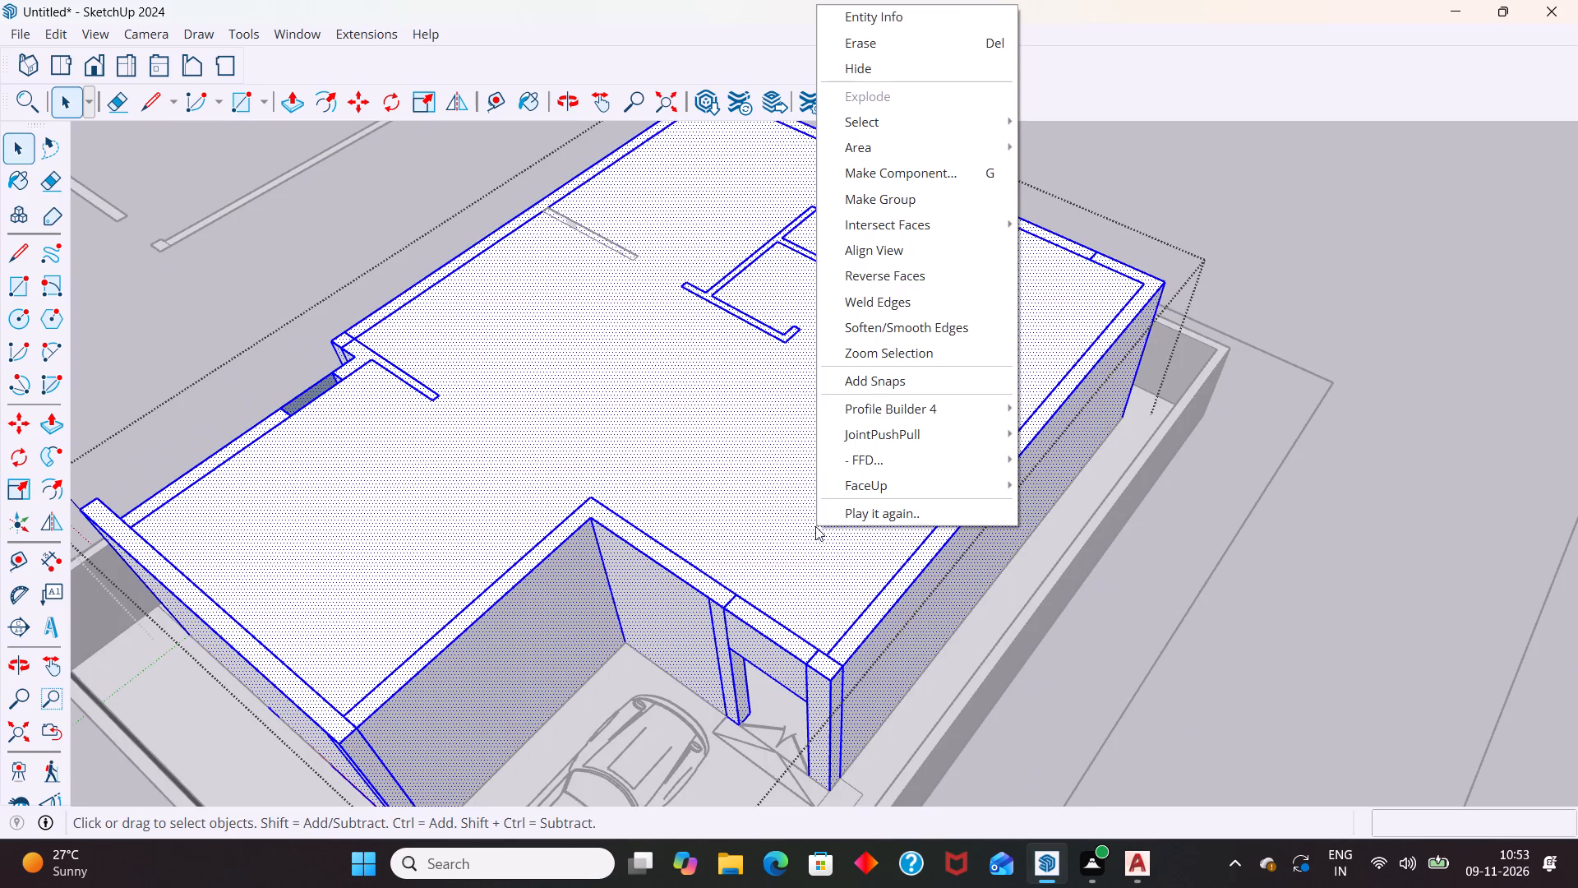
{"action": "left_click", "coordinate": [1159, 530]}
{"action": "left_click", "coordinate": [858, 452]}
{"action": "triple_click", "coordinate": [859, 452]}
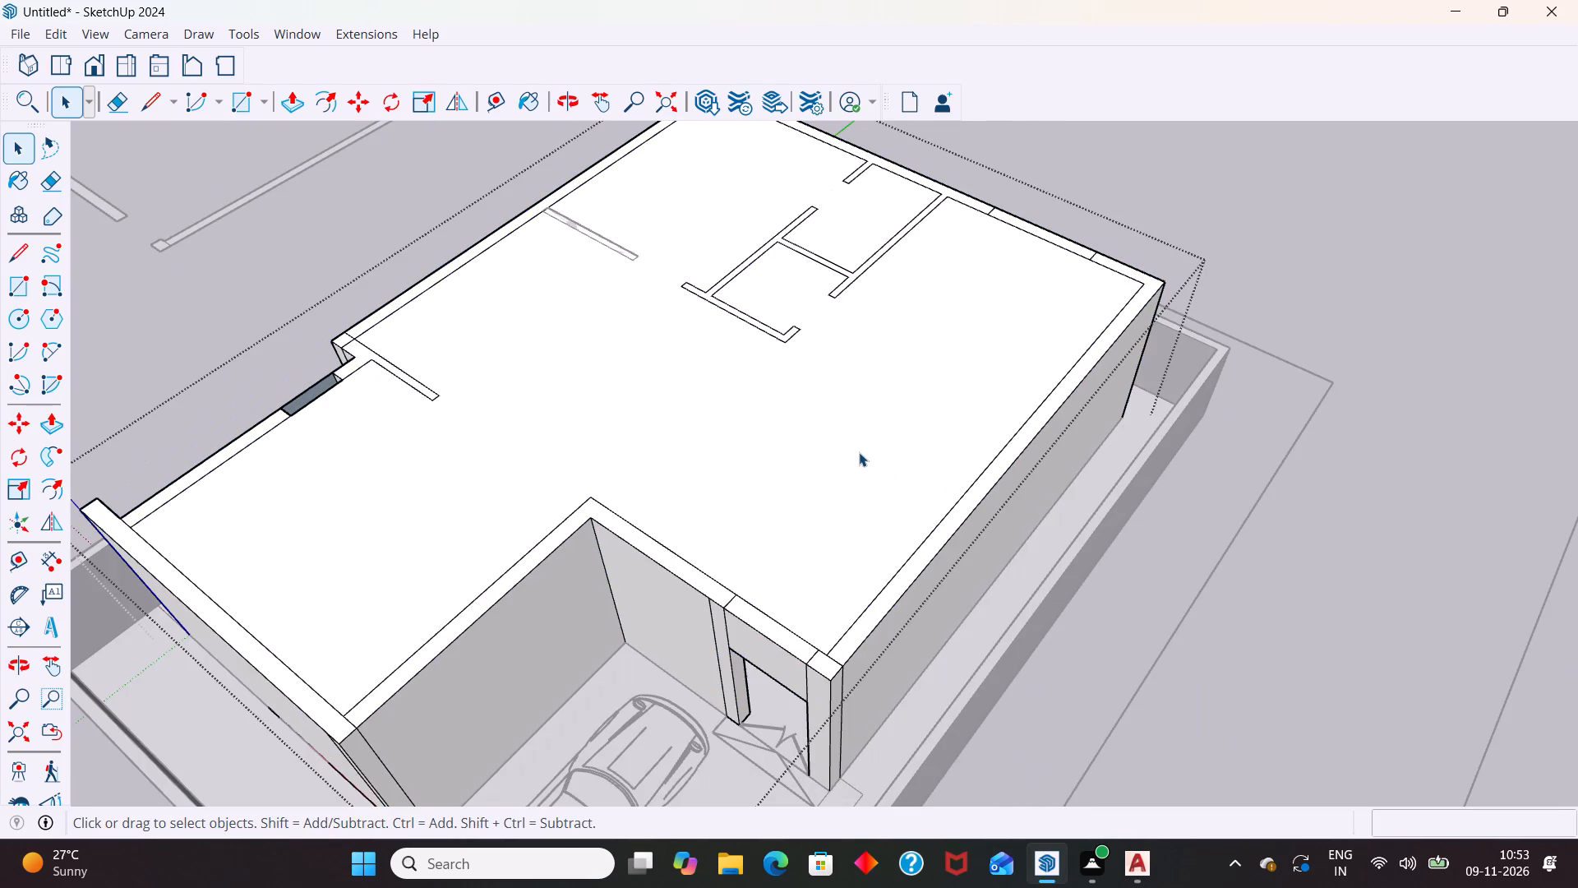
{"action": "double_click", "coordinate": [859, 452]}
{"action": "right_click", "coordinate": [859, 452]}
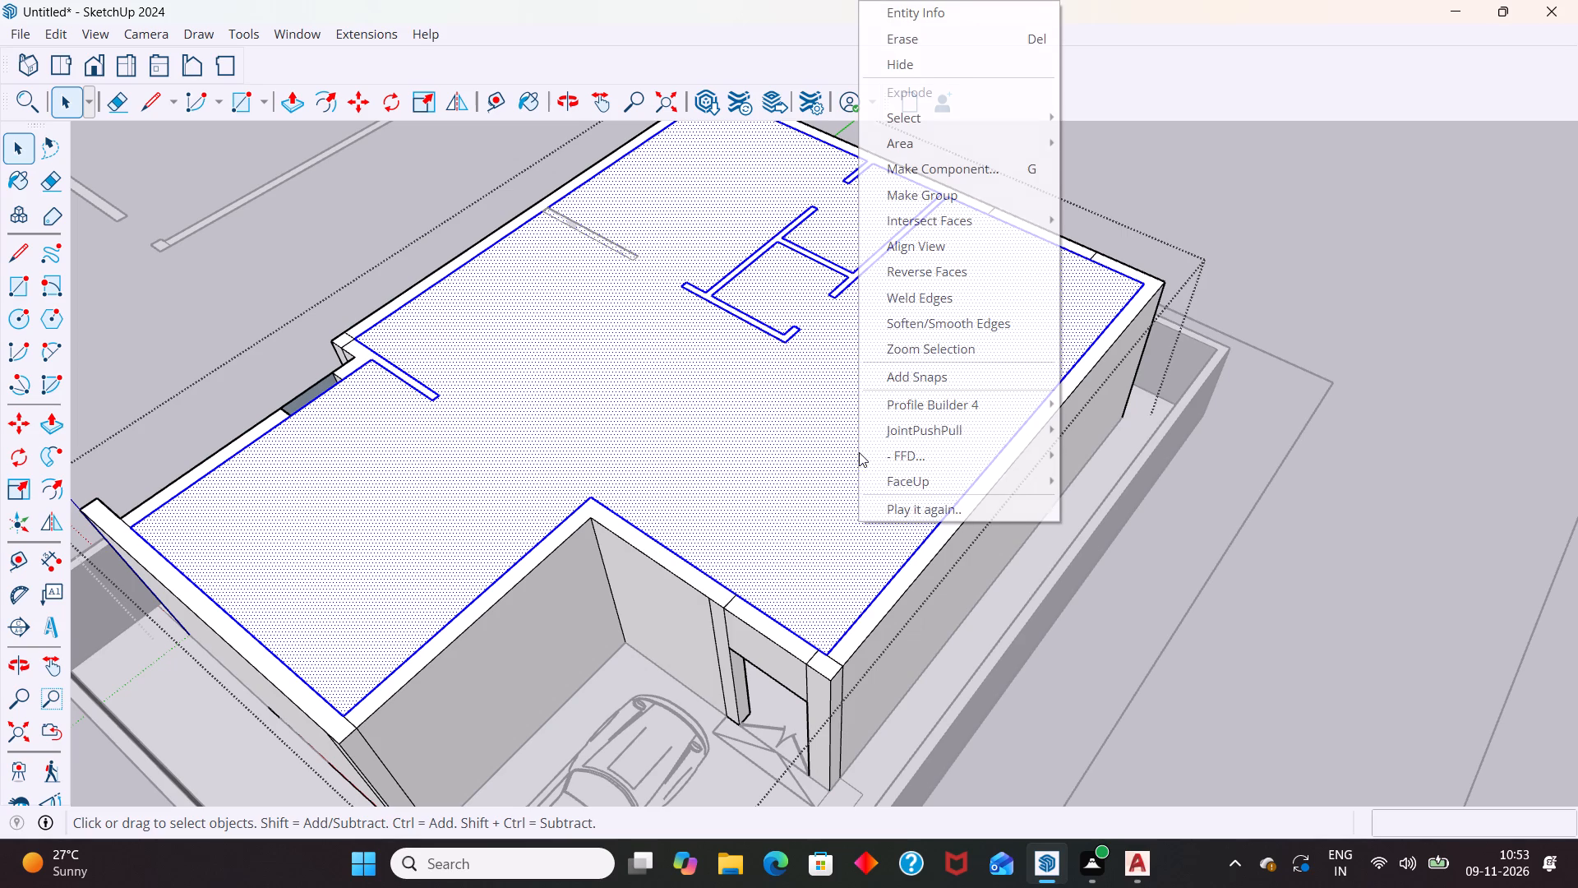
{"action": "left_click", "coordinate": [967, 71]}
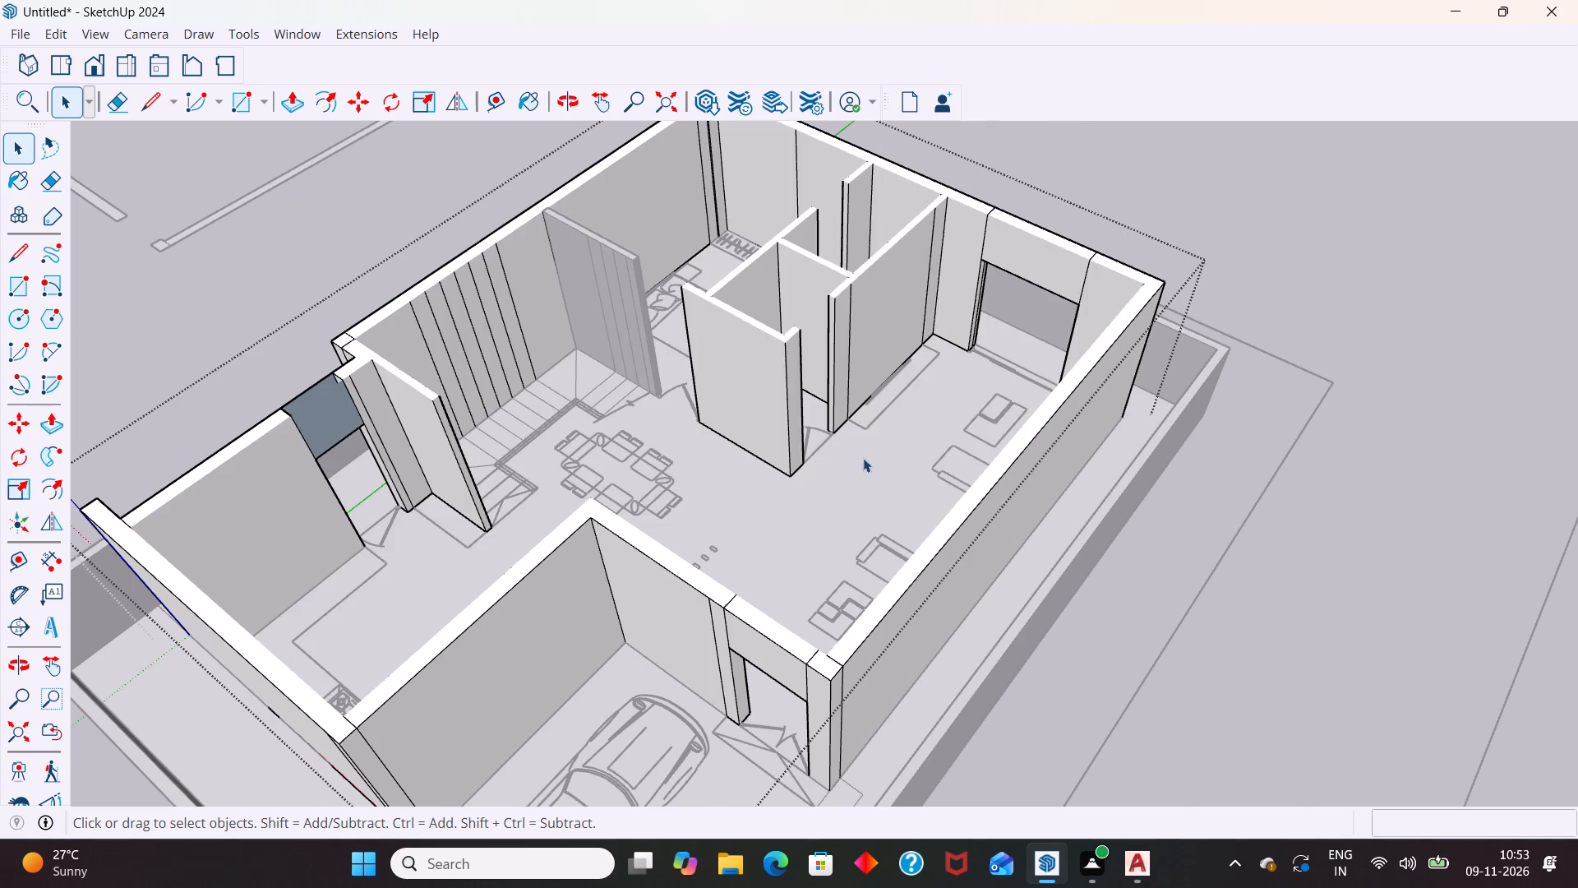
Leave the ground-floor walls group so the whole model is active, with the living-room furniture outlines in view.
{"action": "scroll", "coordinate": [856, 493], "scroll_direction": "down", "scroll_amount": 4}
{"action": "middle_click_drag", "start_coordinate": [773, 557], "coordinate": [1000, 532]}
{"action": "scroll", "coordinate": [920, 430], "scroll_direction": "up", "scroll_amount": 5}
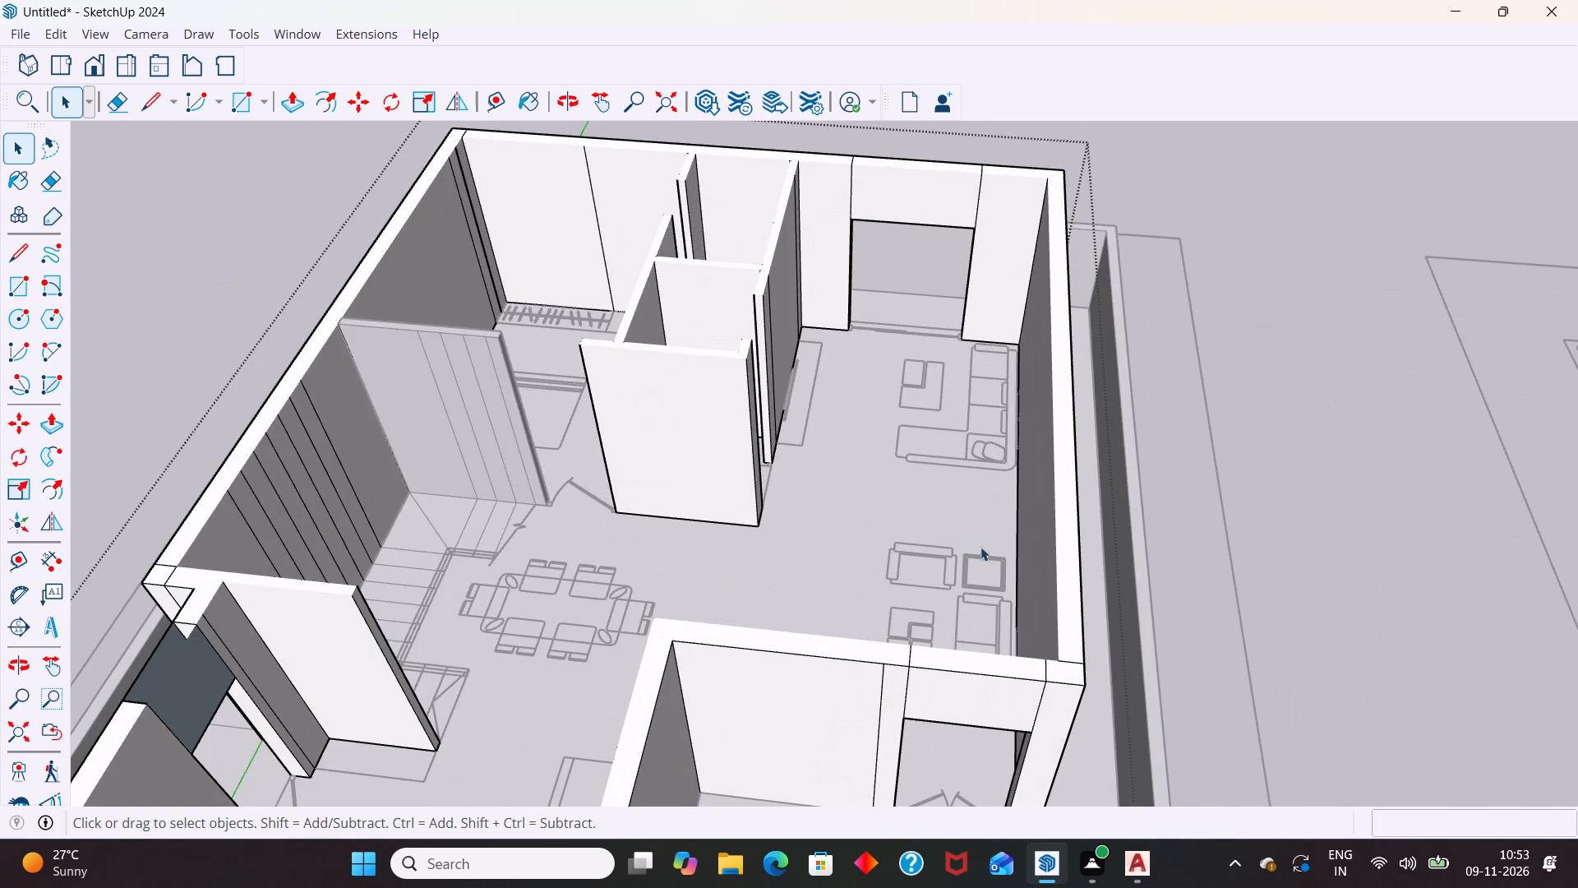
{"action": "left_click", "coordinate": [967, 567]}
{"action": "left_click", "coordinate": [939, 592]}
{"action": "left_click", "coordinate": [1274, 534]}
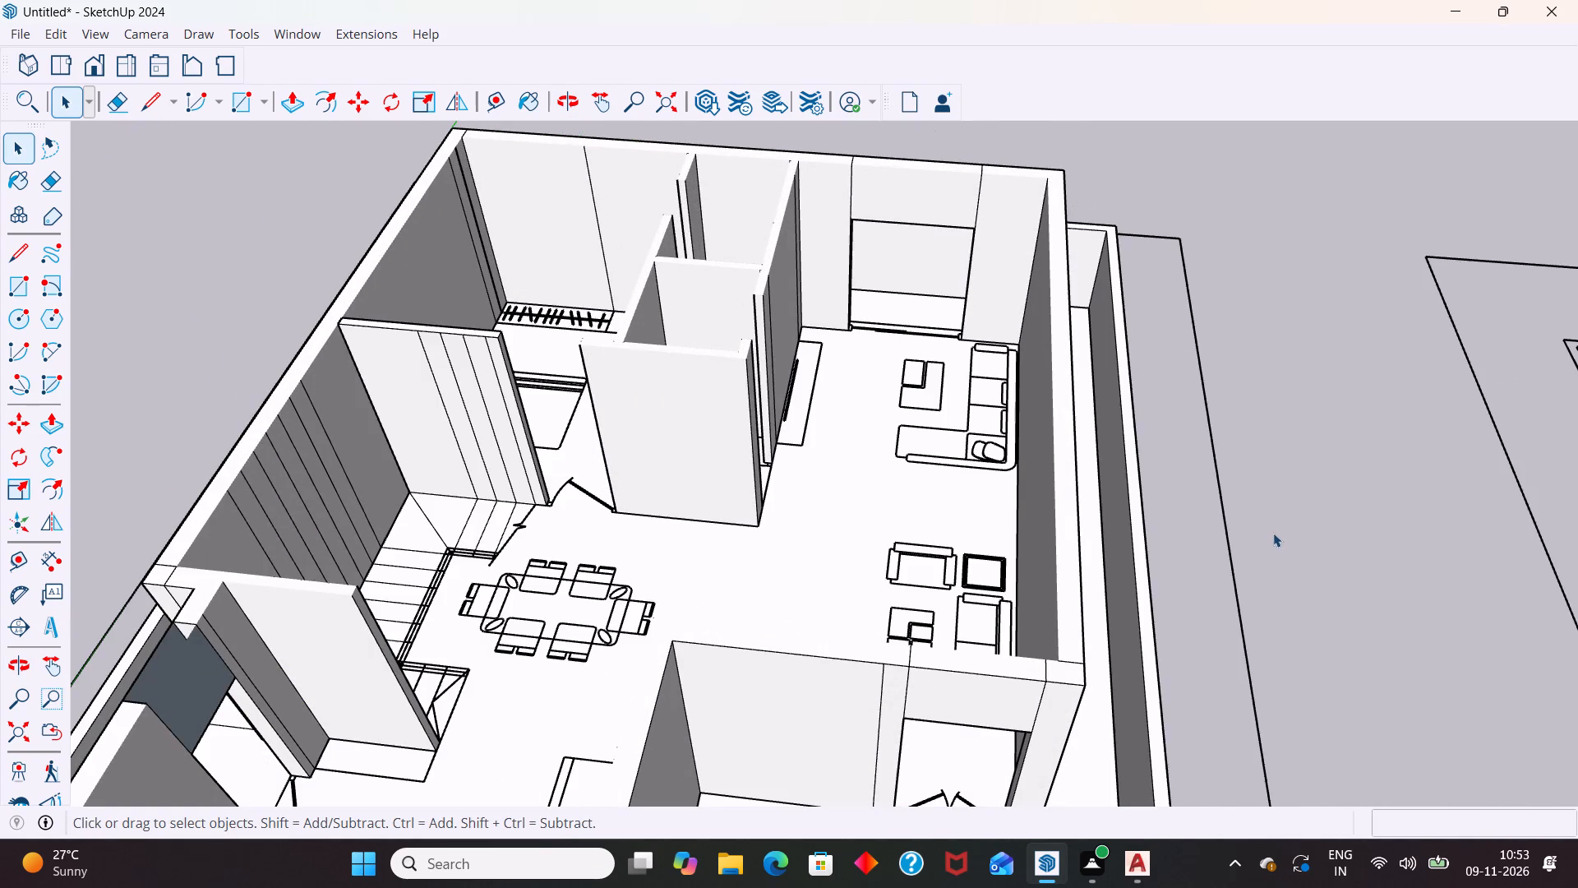
Open the ground-floor plan group and select the square side-table outline beside the living-room sofas.
{"action": "scroll", "coordinate": [991, 544], "scroll_direction": "up", "scroll_amount": 3}
{"action": "middle_click_drag", "start_coordinate": [977, 568], "coordinate": [965, 622]}
{"action": "scroll", "coordinate": [956, 604], "scroll_direction": "up", "scroll_amount": 2}
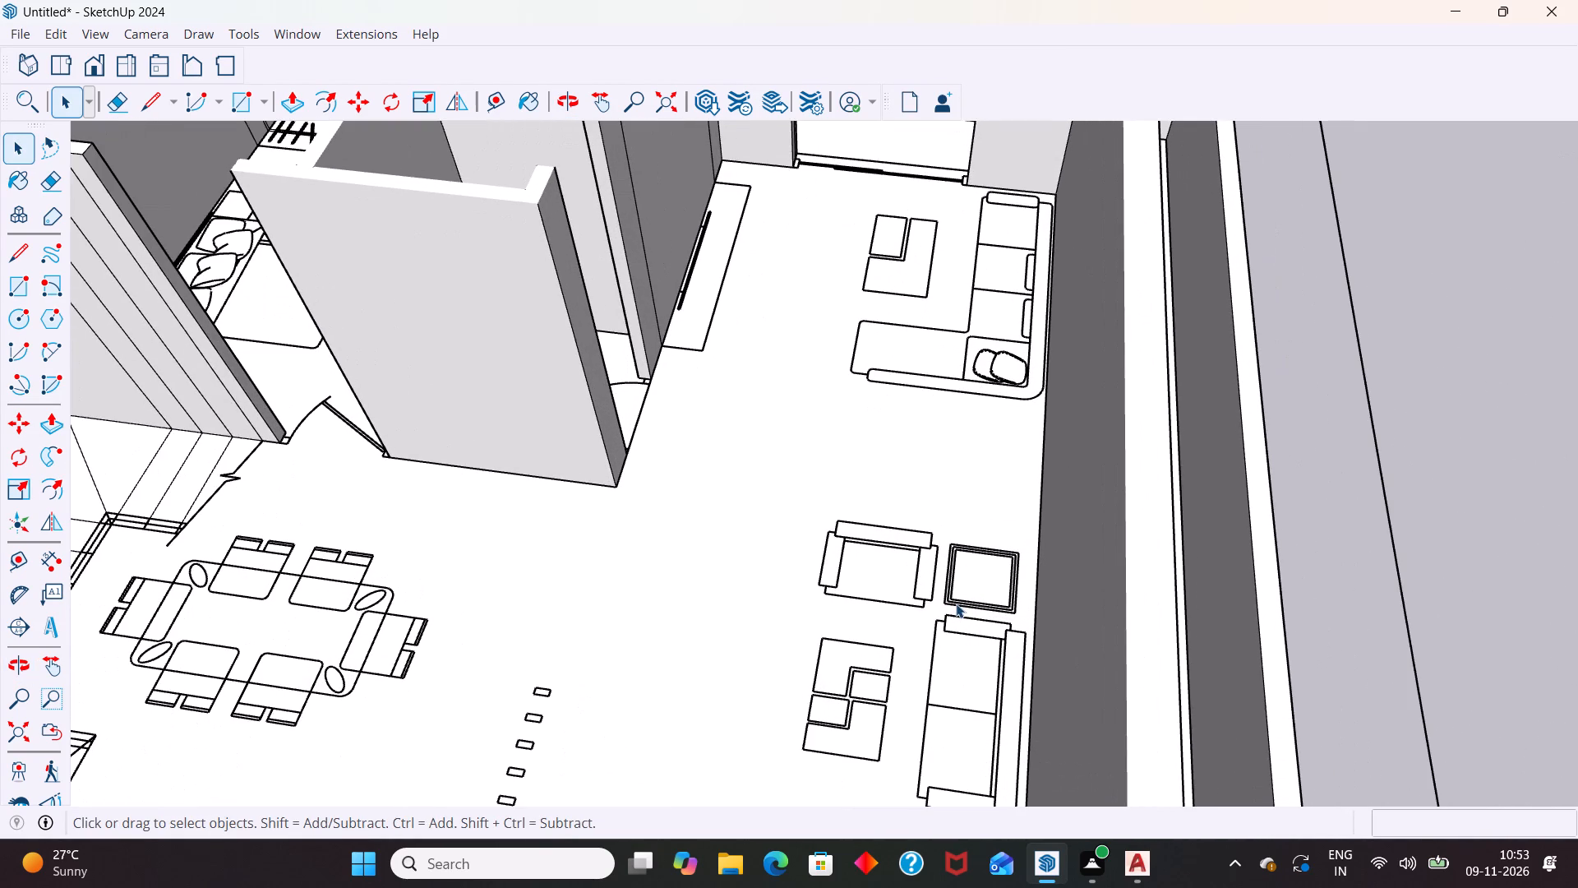
{"action": "left_click", "coordinate": [956, 604]}
{"action": "scroll", "coordinate": [971, 551], "scroll_direction": "down", "scroll_amount": 3}
{"action": "double_click", "coordinate": [957, 579]}
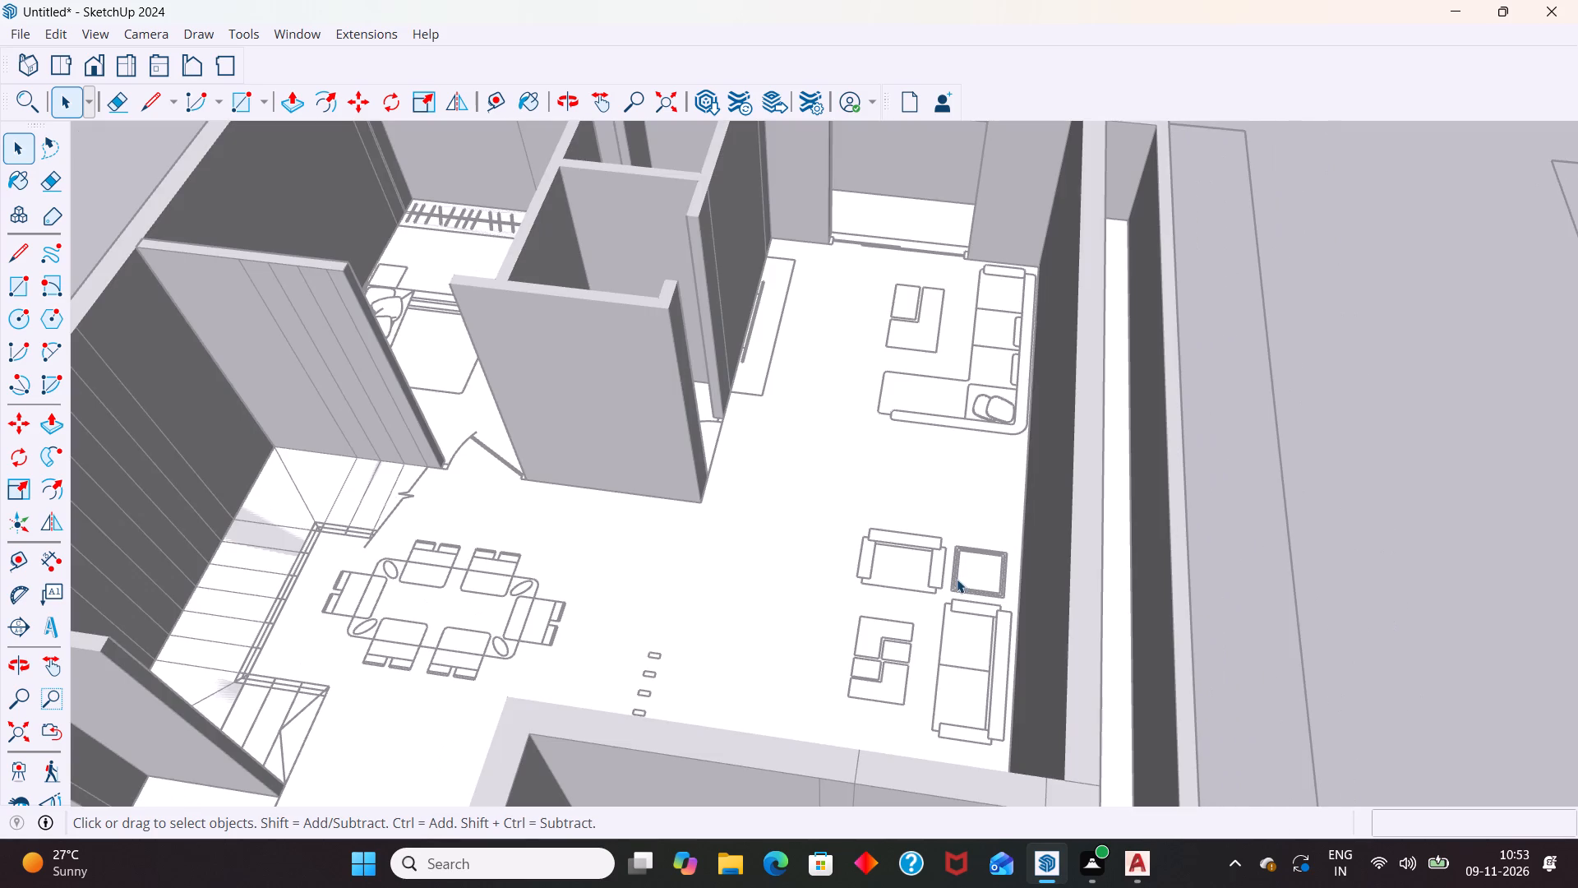
{"action": "left_click", "coordinate": [954, 585]}
{"action": "scroll", "coordinate": [1060, 504], "scroll_direction": "down", "scroll_amount": 4}
{"action": "left_click", "coordinate": [1265, 510]}
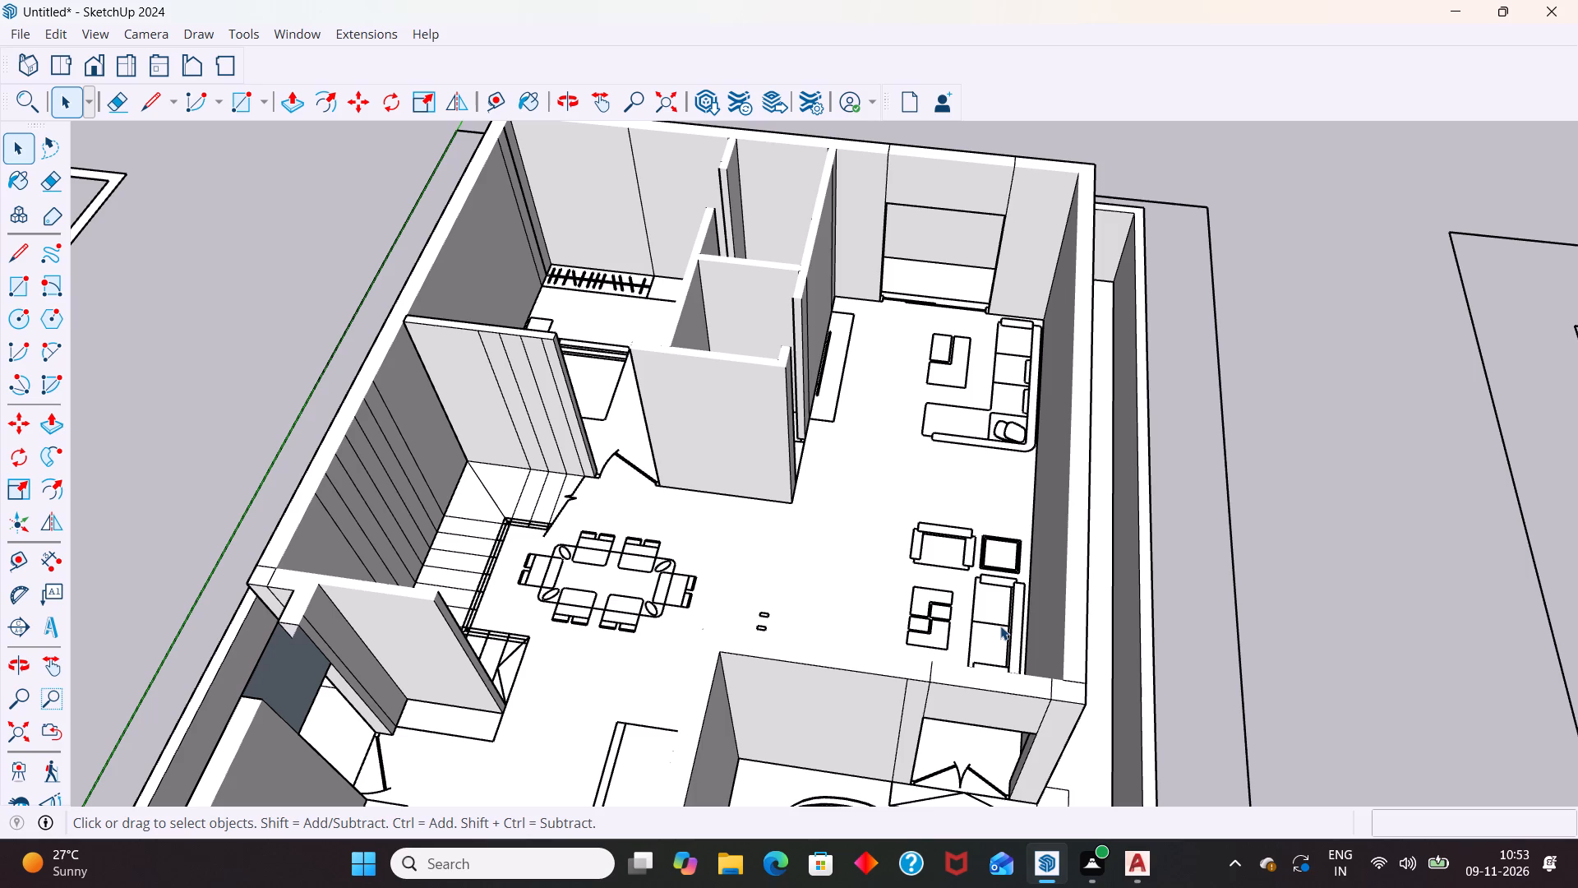
{"action": "triple_click", "coordinate": [990, 568]}
{"action": "left_click", "coordinate": [990, 568]}
{"action": "left_click", "coordinate": [990, 568]}
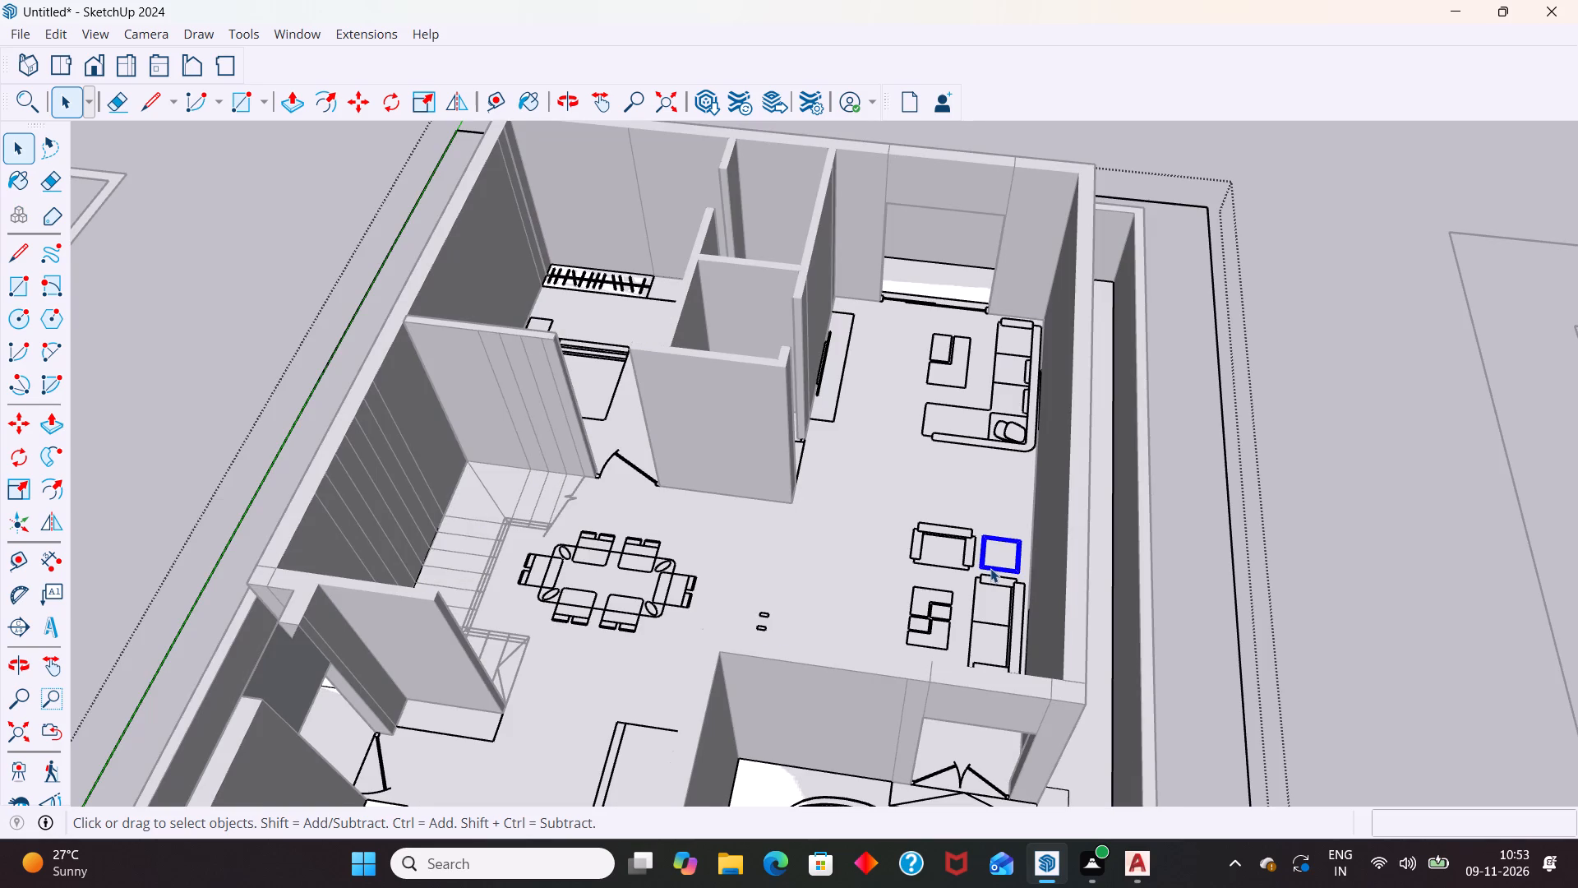
{"action": "scroll", "coordinate": [990, 569], "scroll_direction": "down", "scroll_amount": 4}
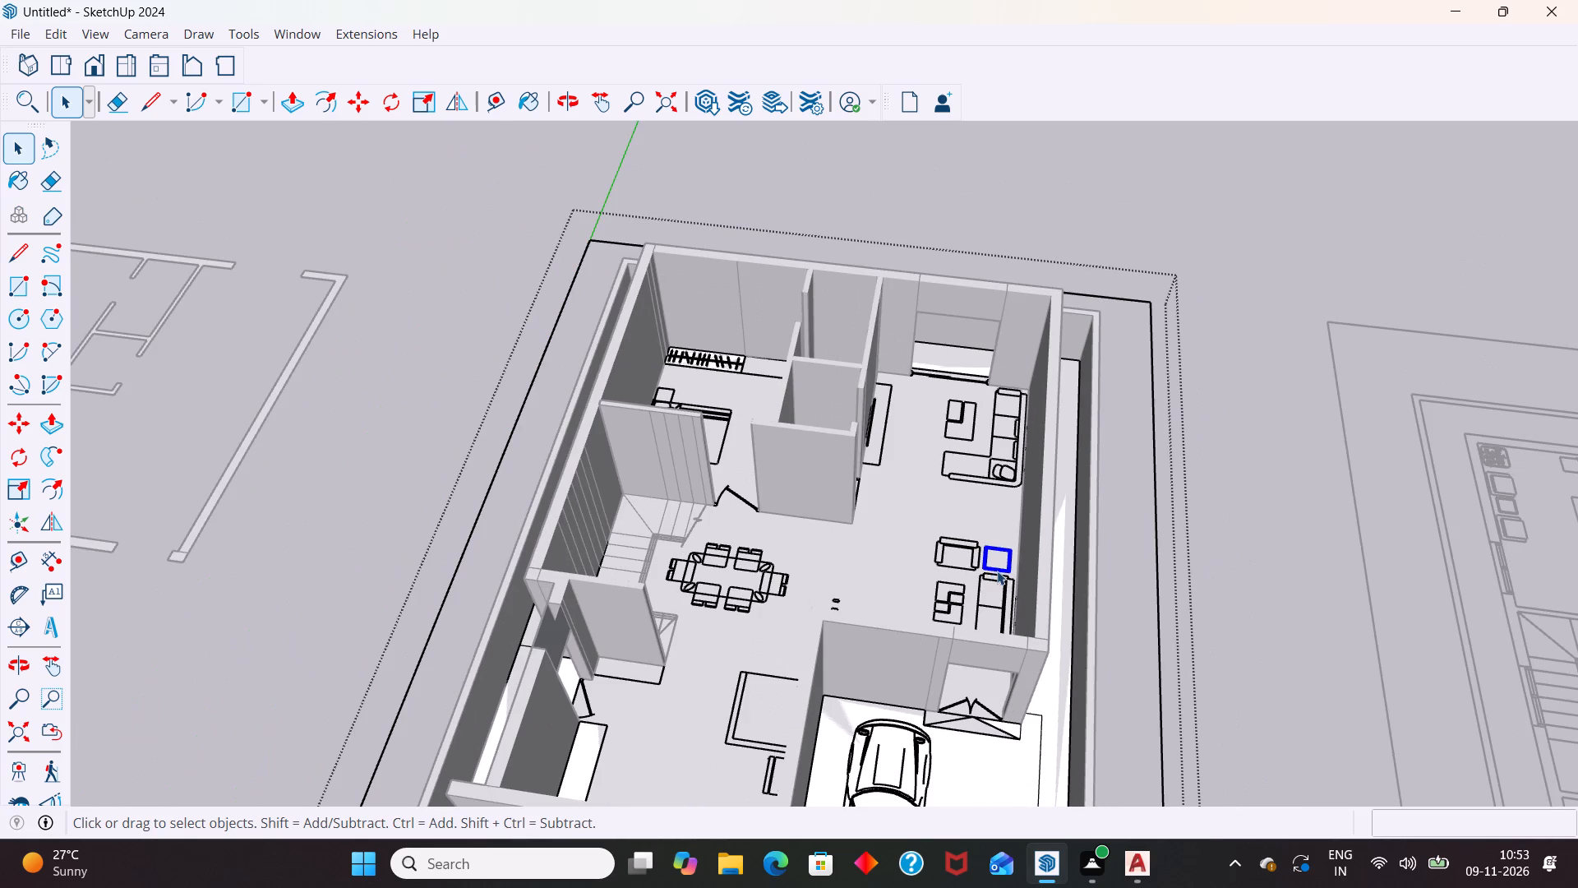
{"action": "scroll", "coordinate": [999, 596], "scroll_direction": "up", "scroll_amount": 5}
{"action": "middle_click_drag", "start_coordinate": [992, 649], "coordinate": [939, 714]}
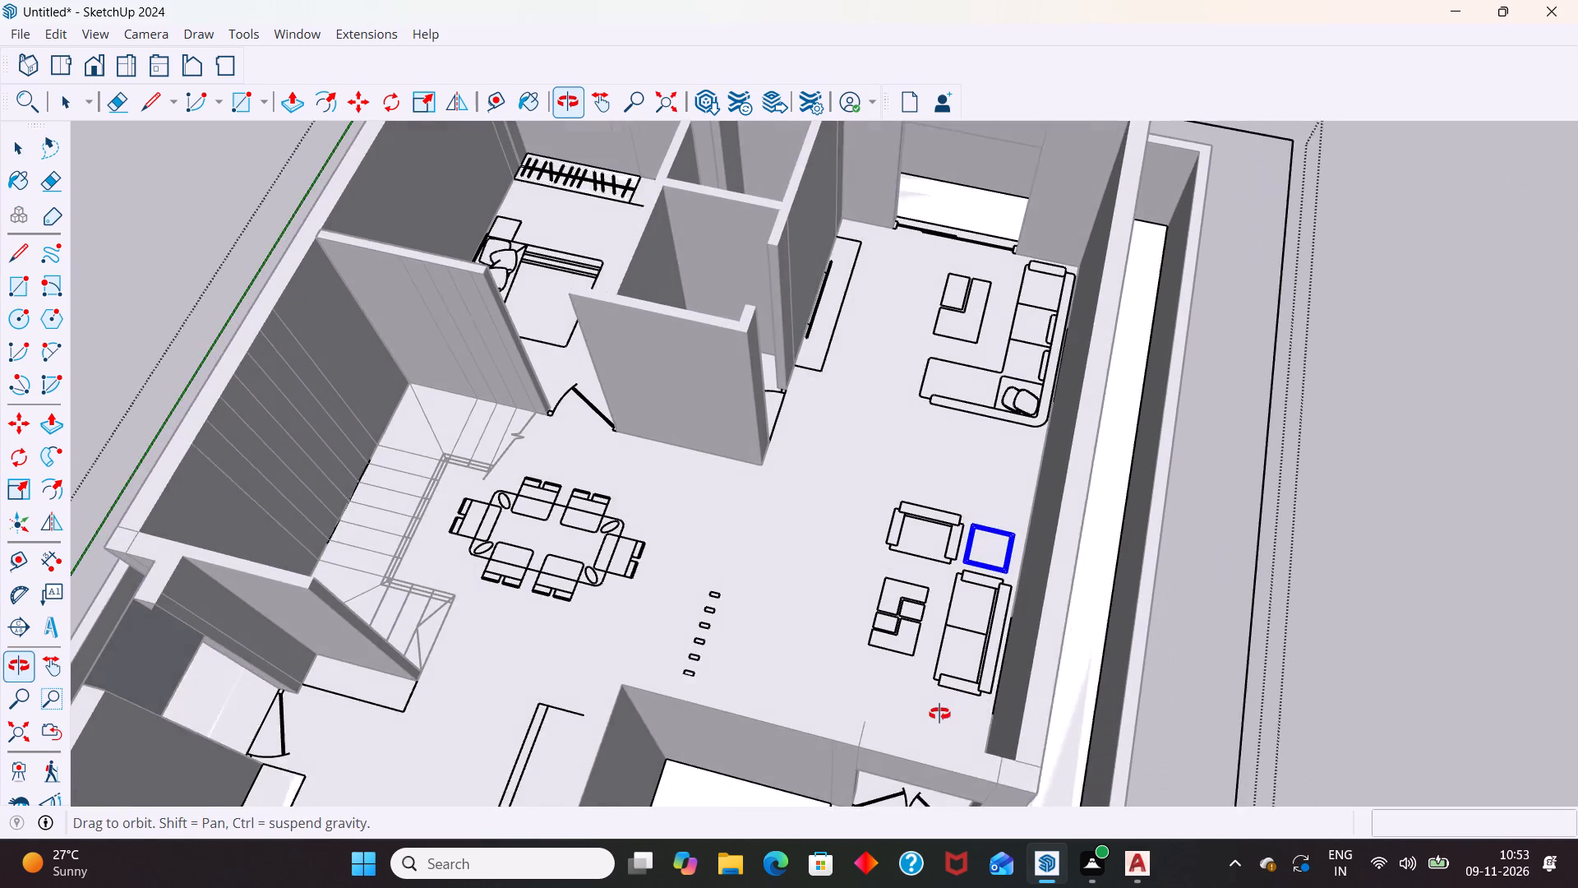
{"action": "middle_click_drag", "start_coordinate": [939, 714], "coordinate": [920, 719]}
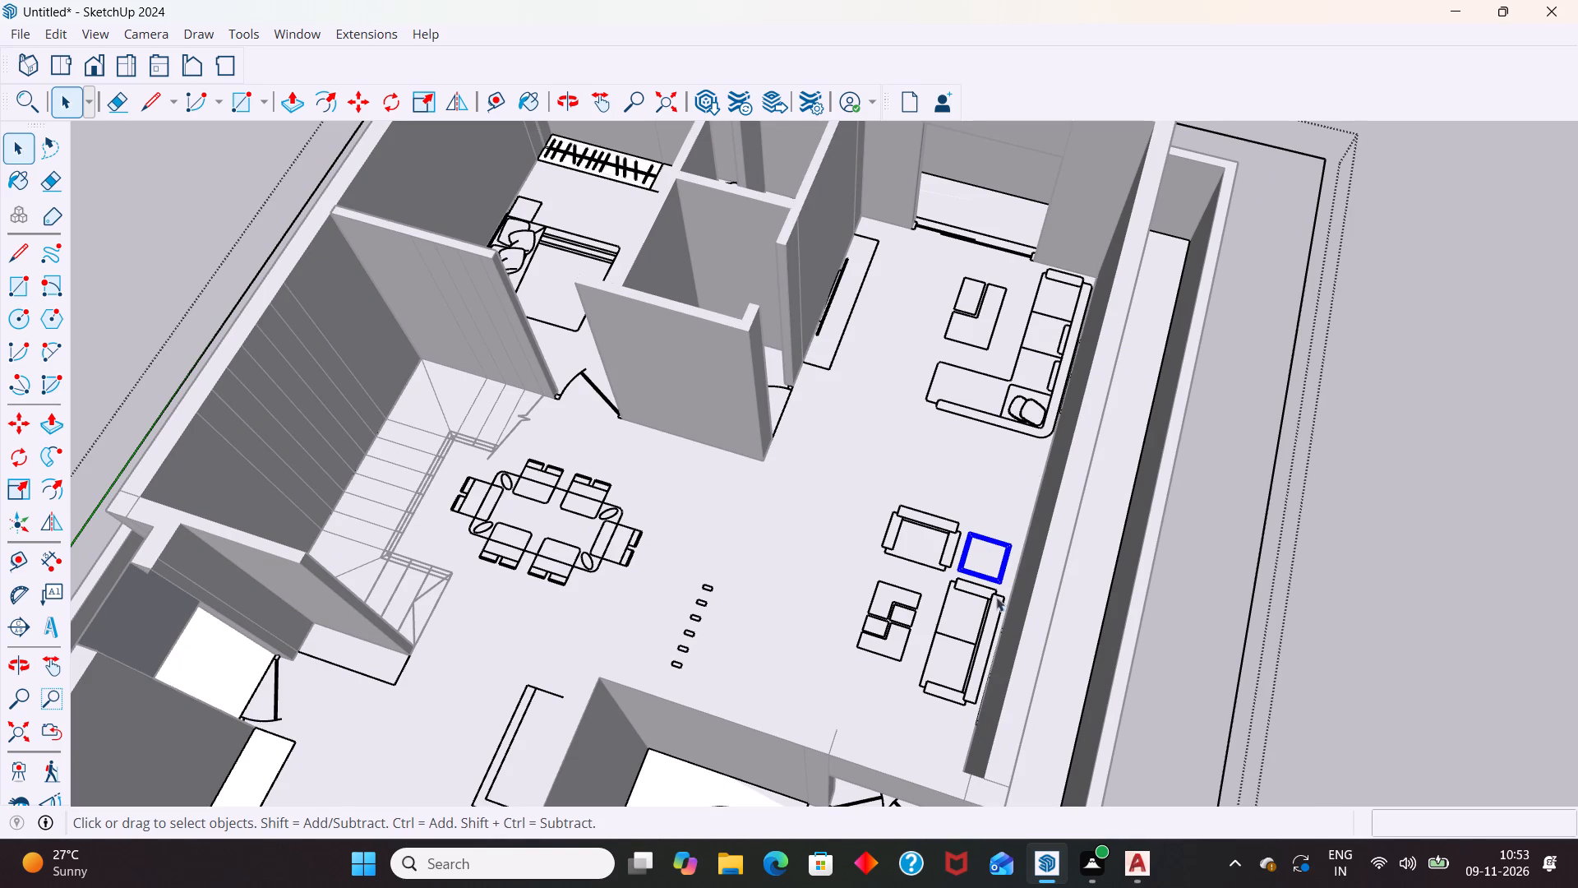
Search 3D Warehouse for SOFA.
{"action": "left_click", "coordinate": [714, 108]}
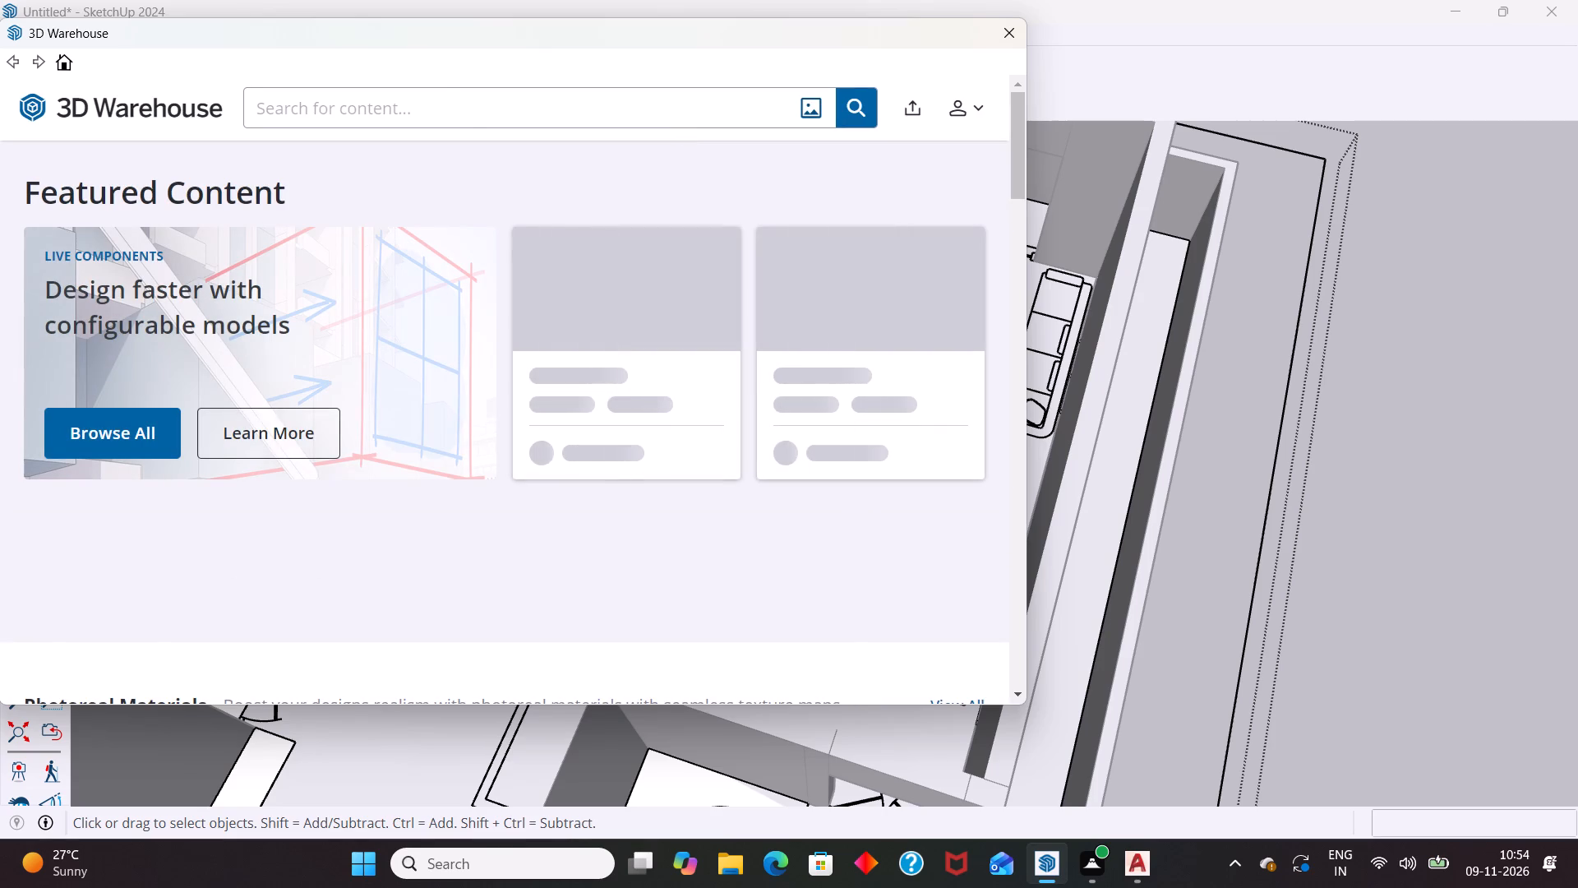
{"action": "left_click", "coordinate": [445, 101]}
{"action": "type", "text": "SOFA"}
{"action": "key", "text": "Return"}
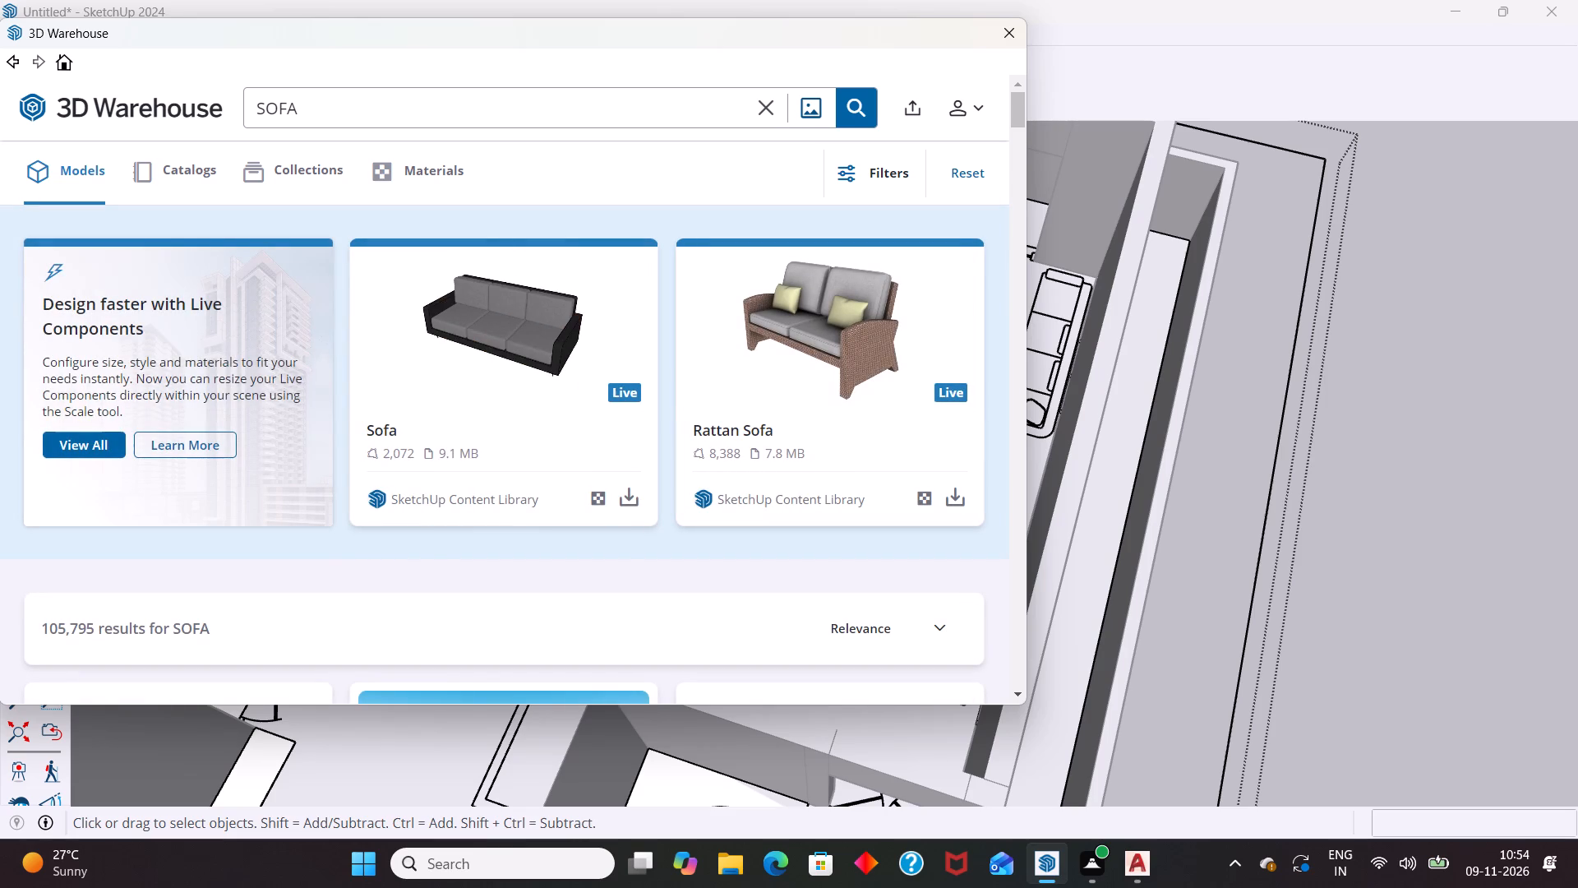
Load the beige L-shaped model "диван sofa" into the model and place it on the floor between the dining table and seating outlines.
{"action": "scroll", "coordinate": [721, 347], "scroll_direction": "down", "scroll_amount": 4}
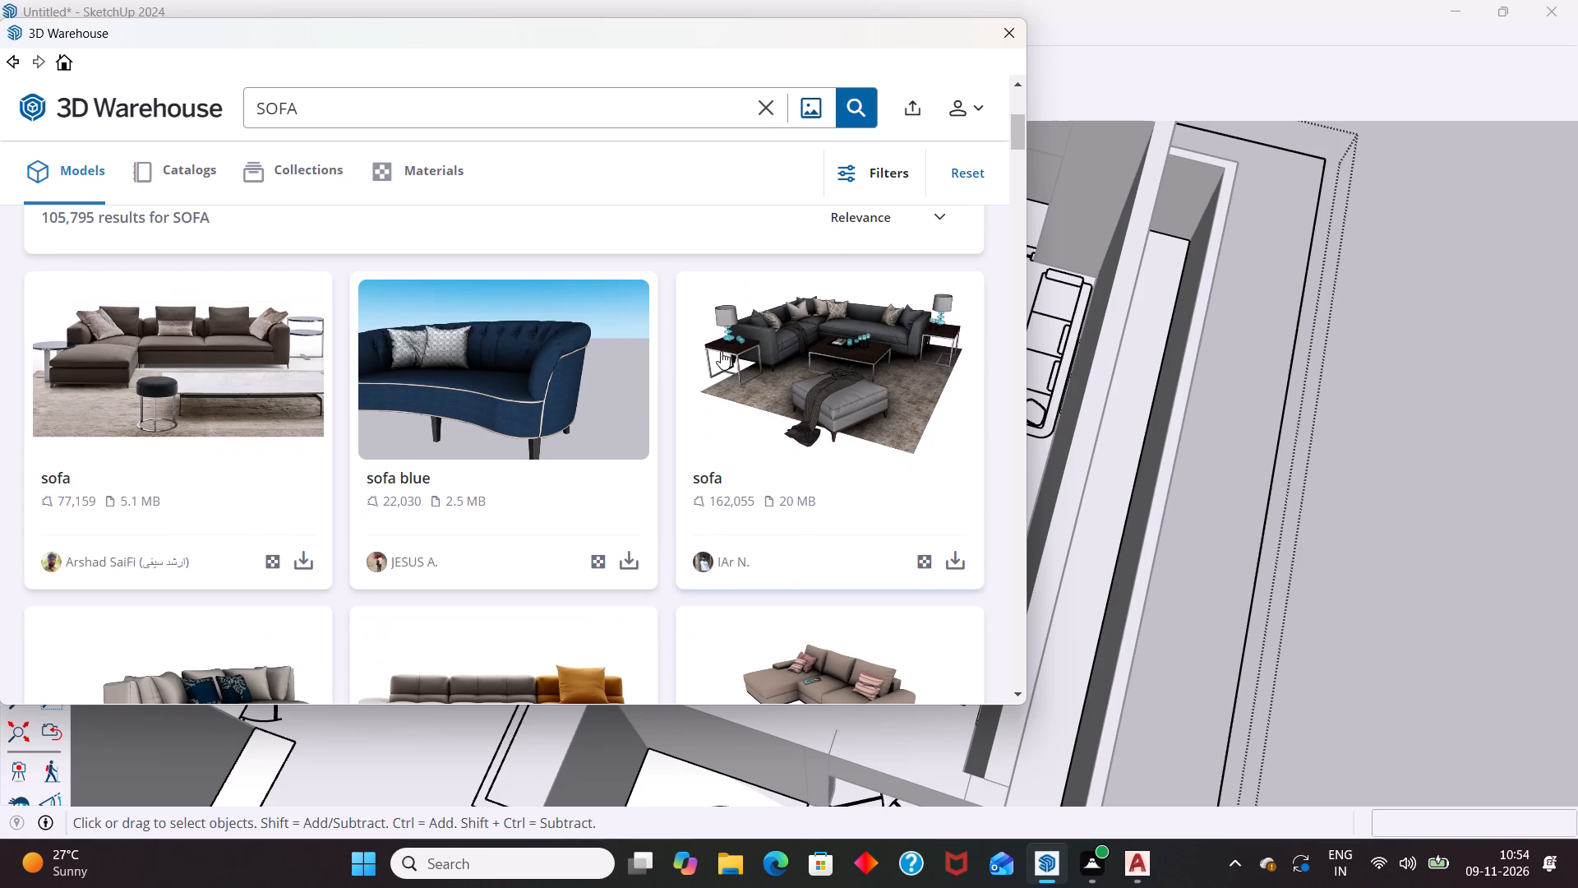
{"action": "scroll", "coordinate": [728, 345], "scroll_direction": "down", "scroll_amount": 1}
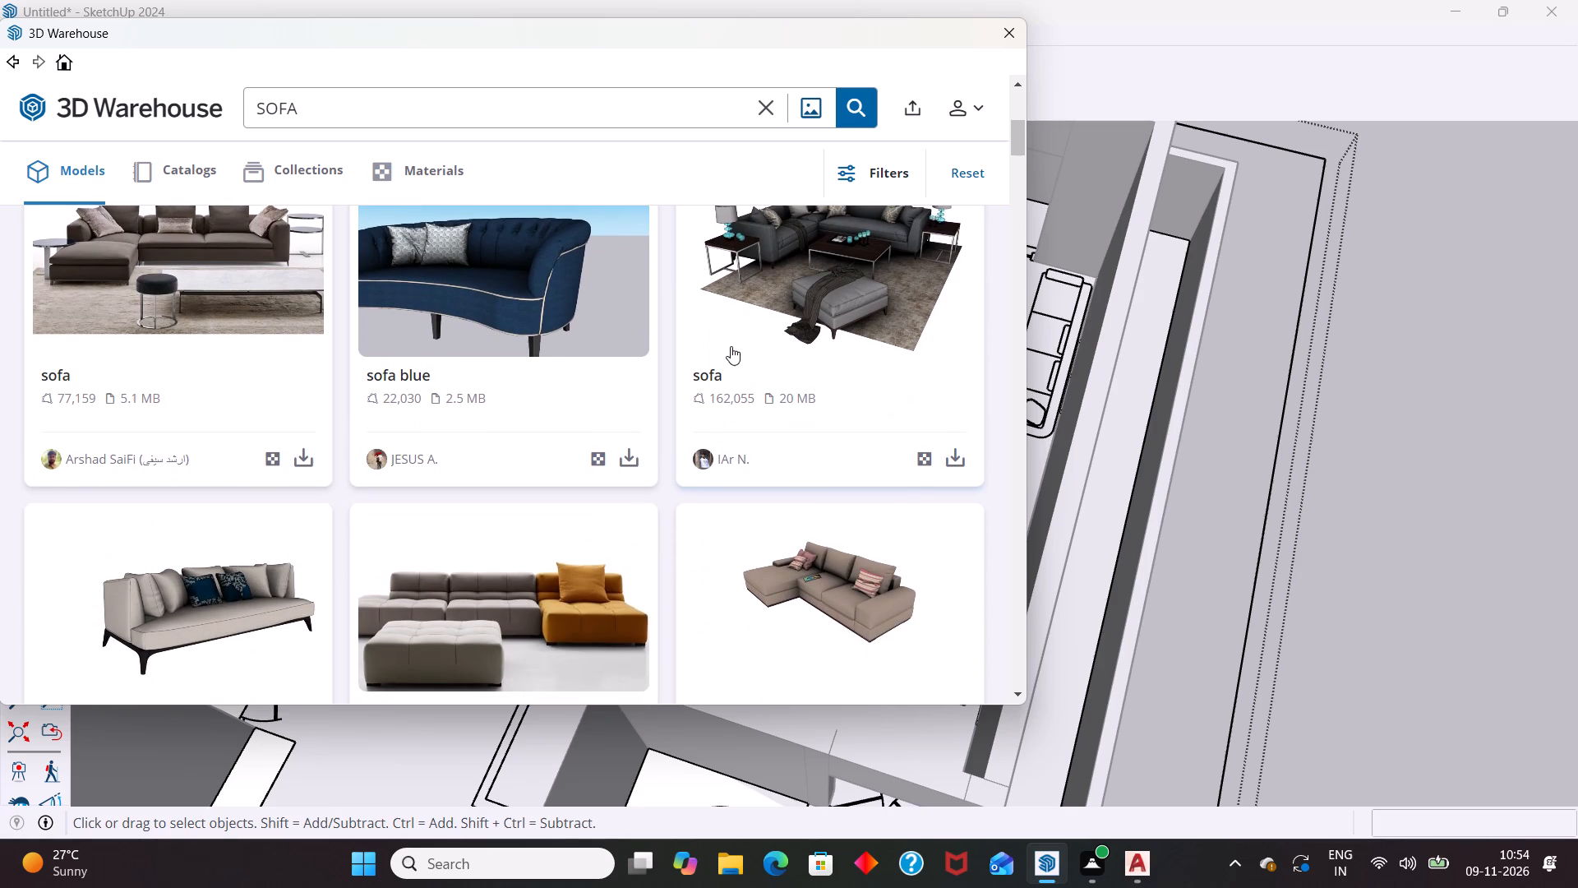
{"action": "scroll", "coordinate": [732, 344], "scroll_direction": "down", "scroll_amount": 1}
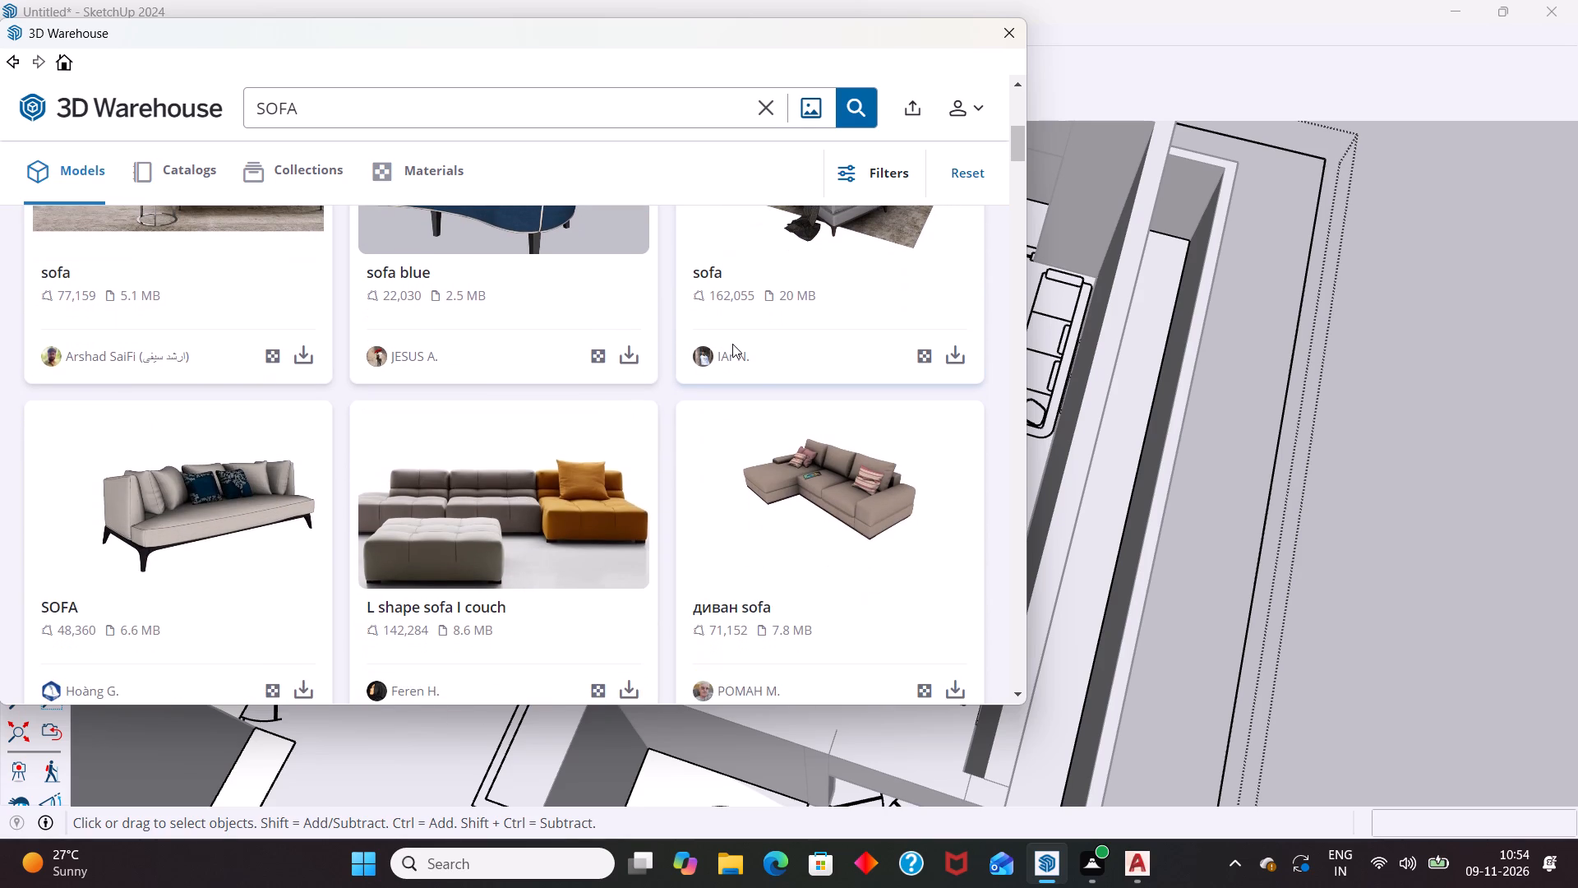
{"action": "scroll", "coordinate": [801, 485], "scroll_direction": "down", "scroll_amount": 1}
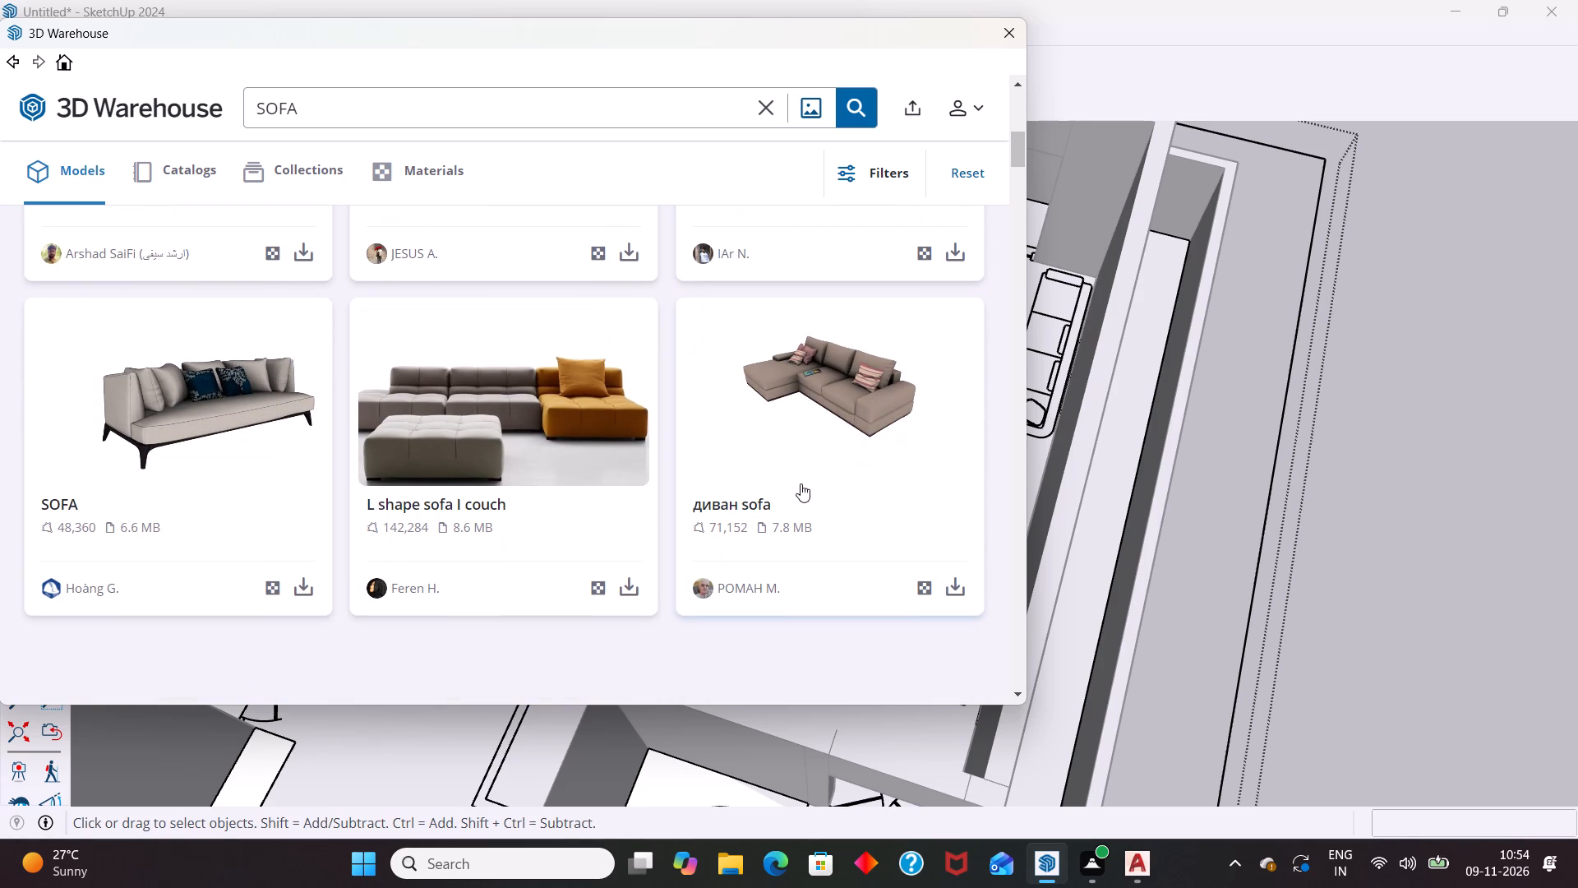
{"action": "scroll", "coordinate": [823, 442], "scroll_direction": "down", "scroll_amount": 4}
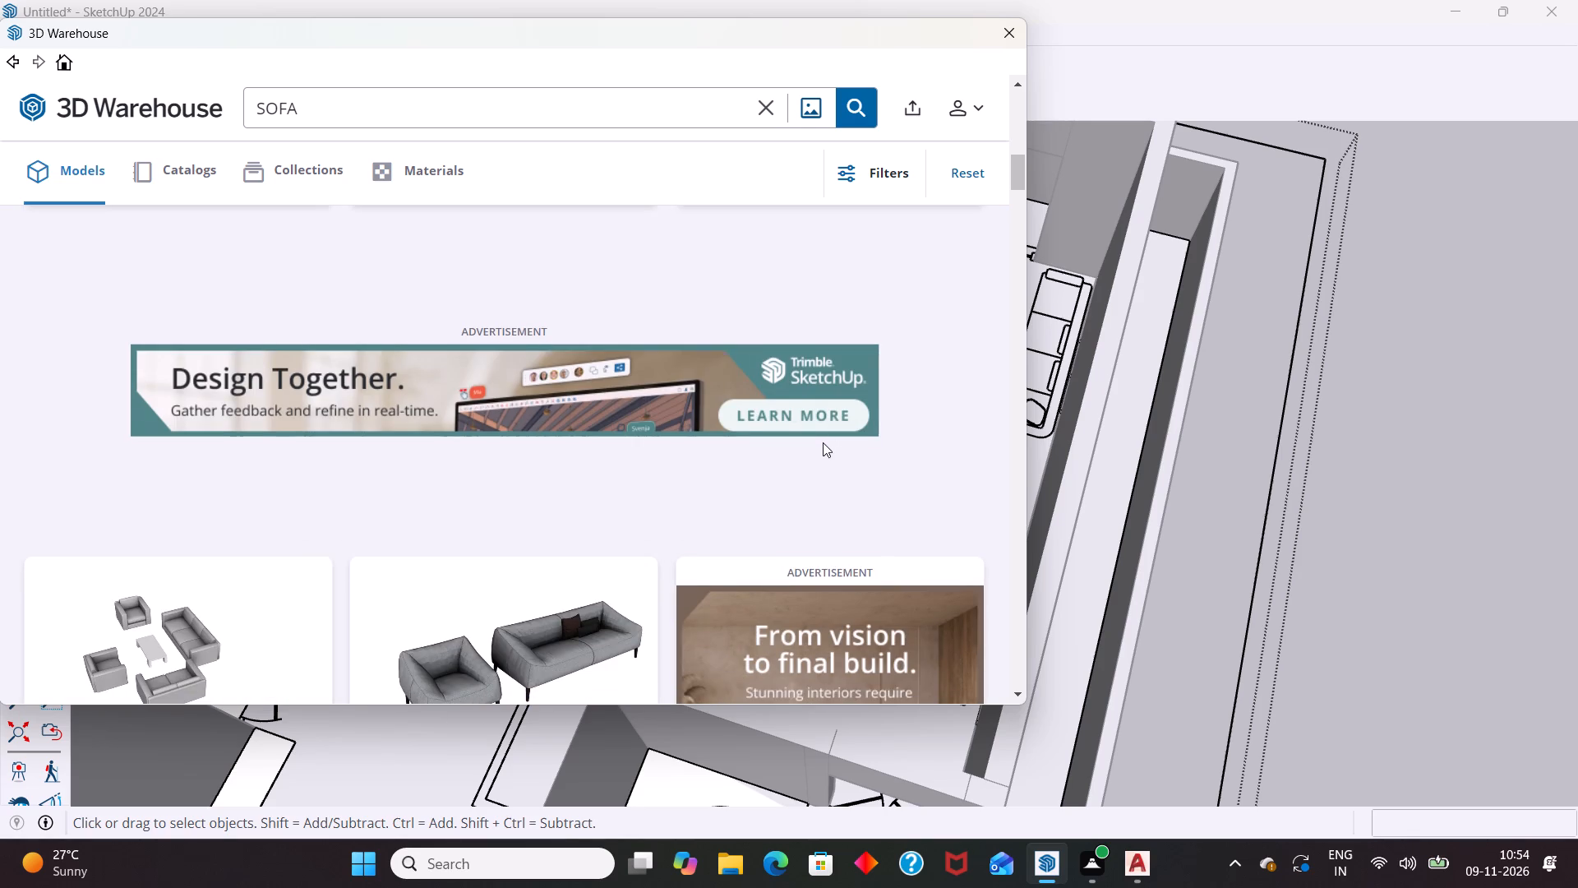
{"action": "scroll", "coordinate": [823, 441], "scroll_direction": "down", "scroll_amount": 5}
{"action": "scroll", "coordinate": [823, 441], "scroll_direction": "up", "scroll_amount": 8}
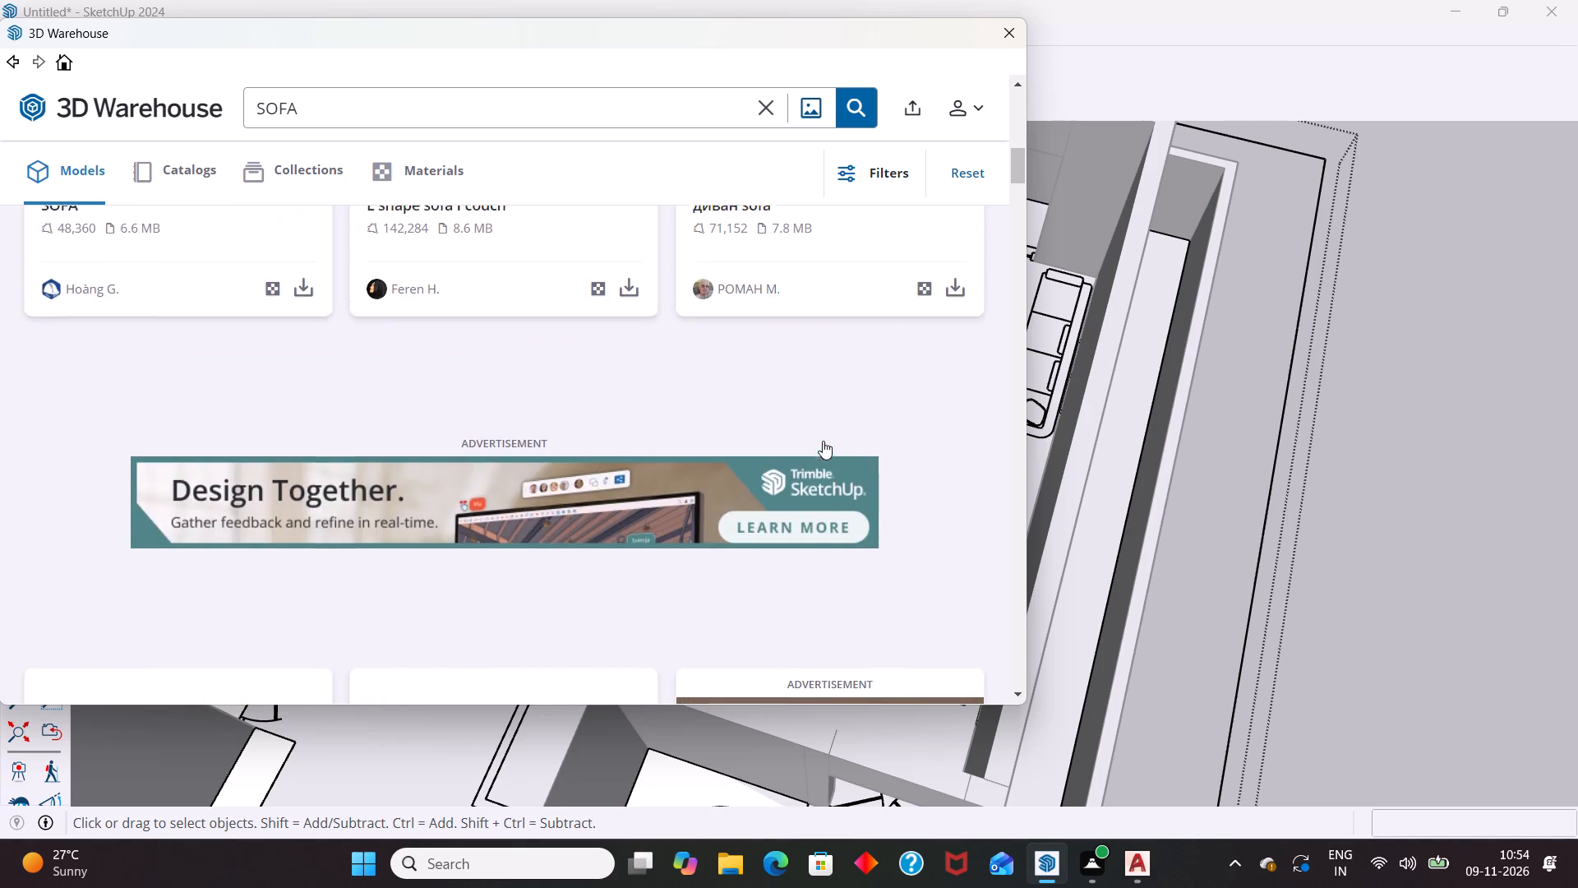
{"action": "scroll", "coordinate": [823, 441], "scroll_direction": "up", "scroll_amount": 3}
{"action": "scroll", "coordinate": [832, 436], "scroll_direction": "down", "scroll_amount": 2}
{"action": "left_click", "coordinate": [946, 591]}
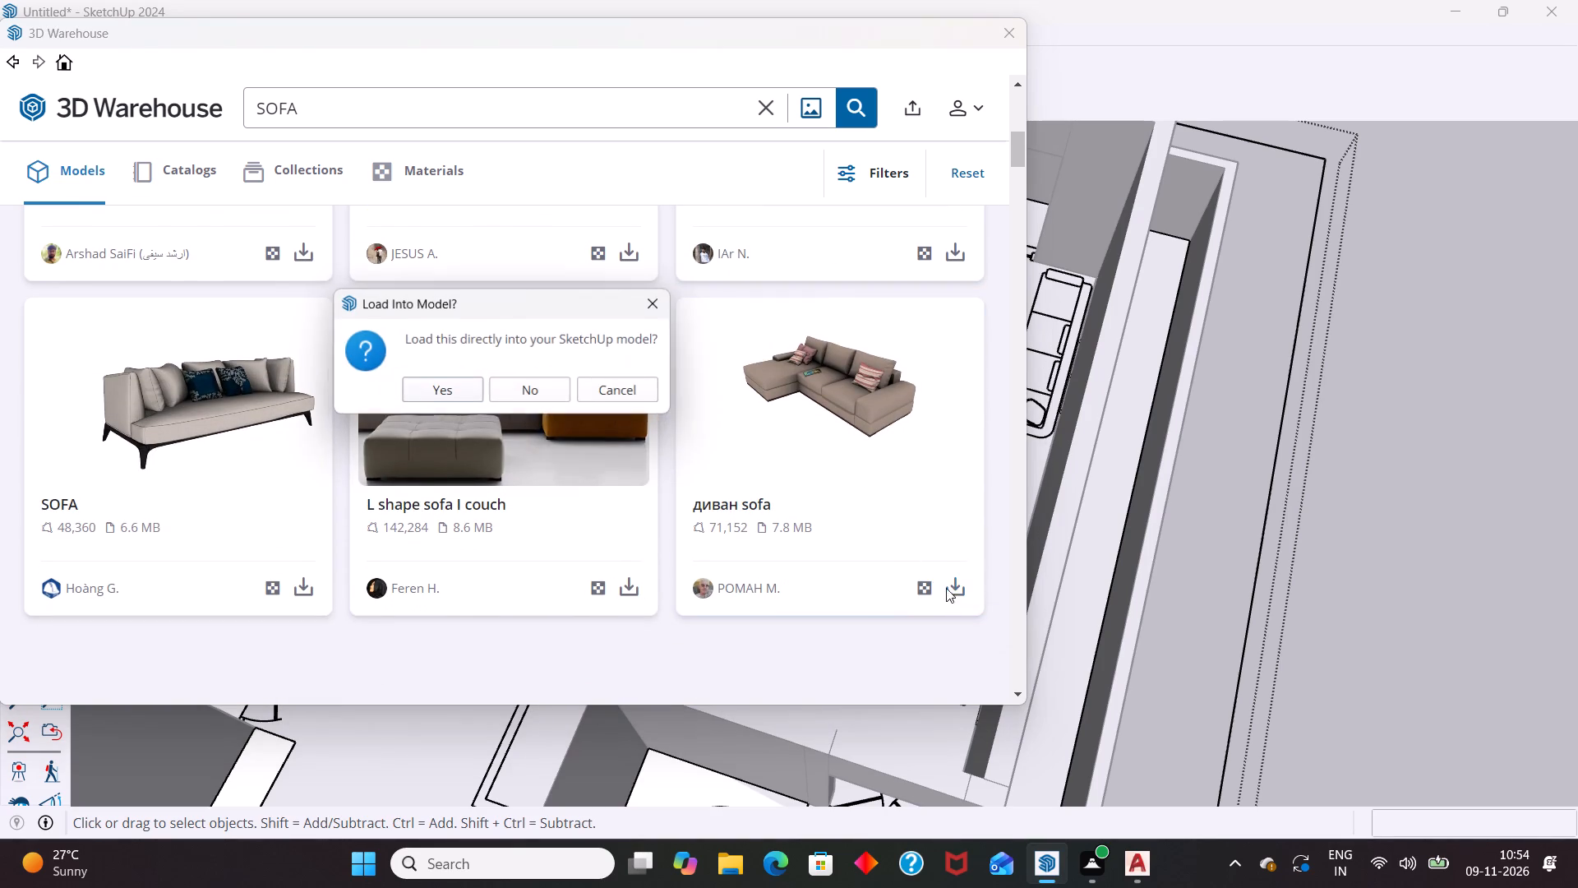
{"action": "left_click", "coordinate": [437, 387]}
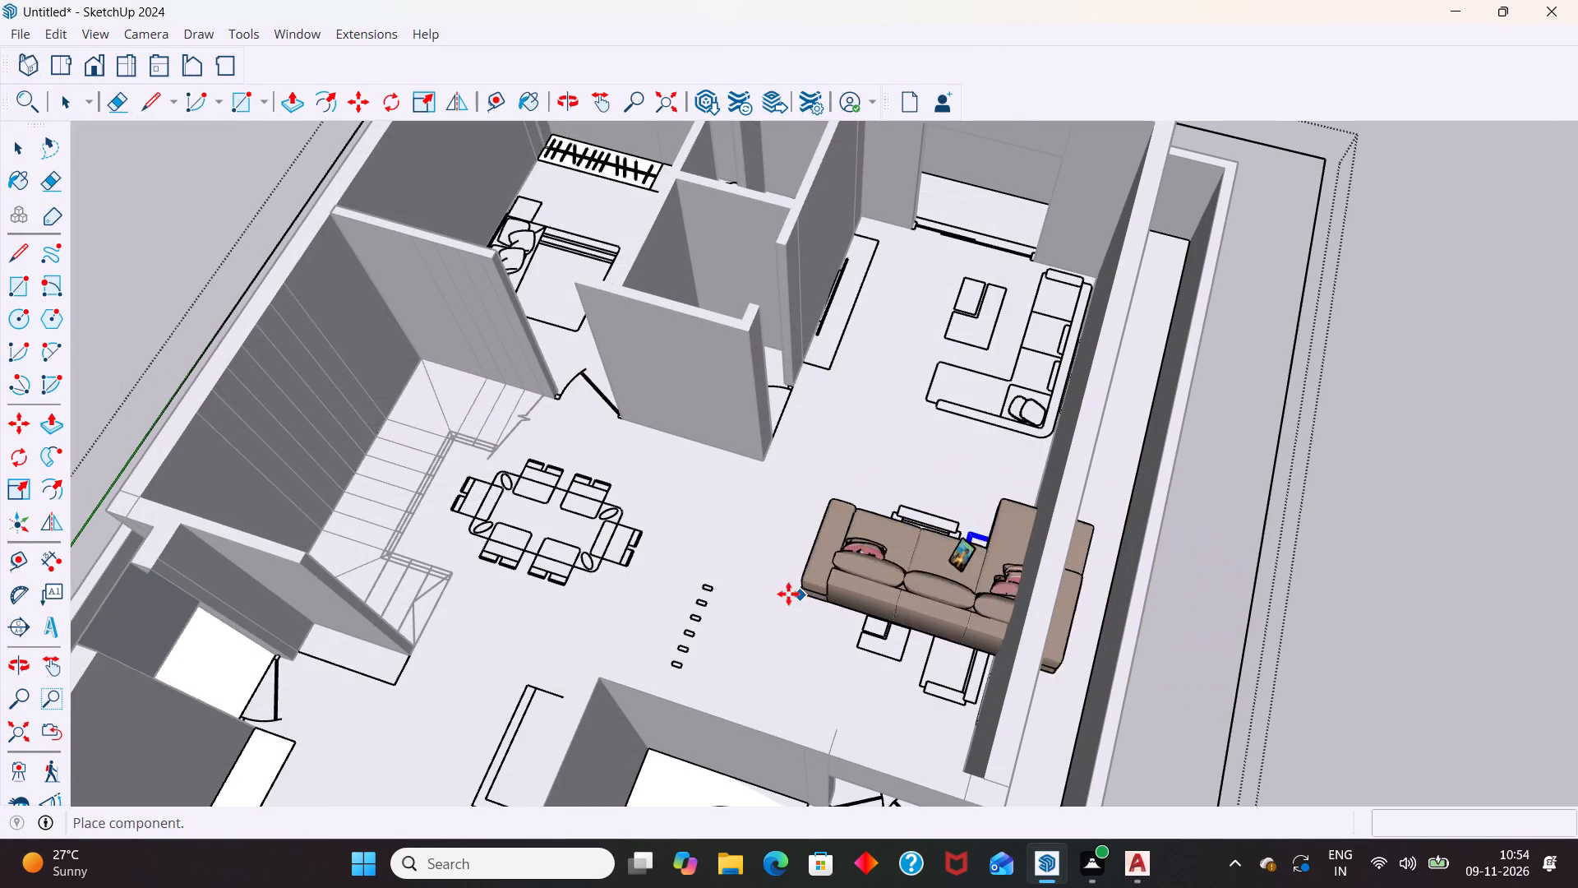
{"action": "left_click", "coordinate": [691, 562]}
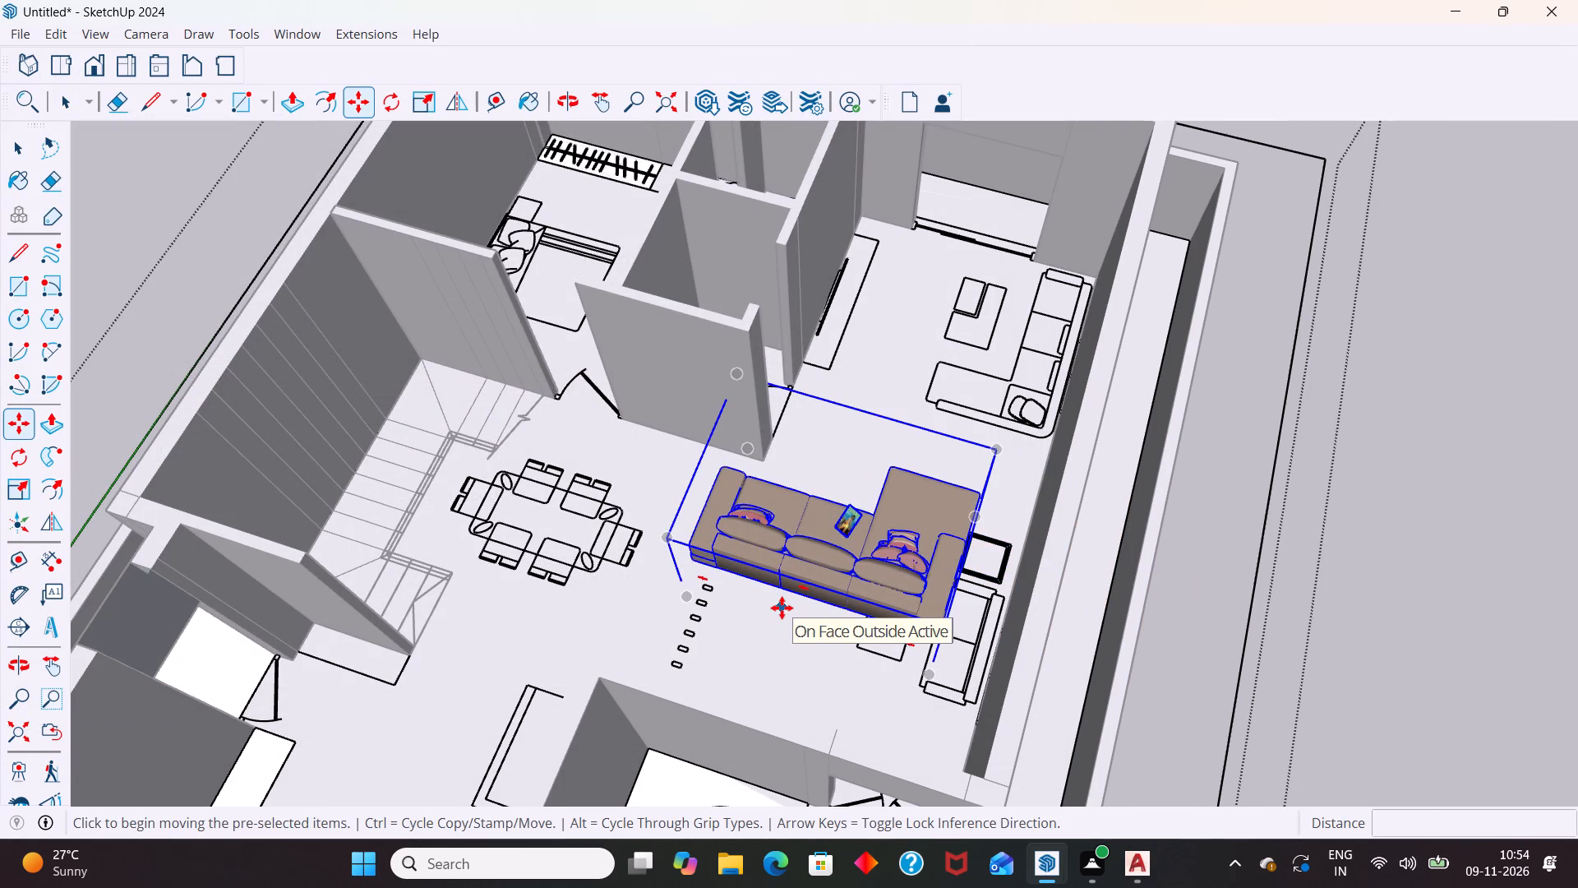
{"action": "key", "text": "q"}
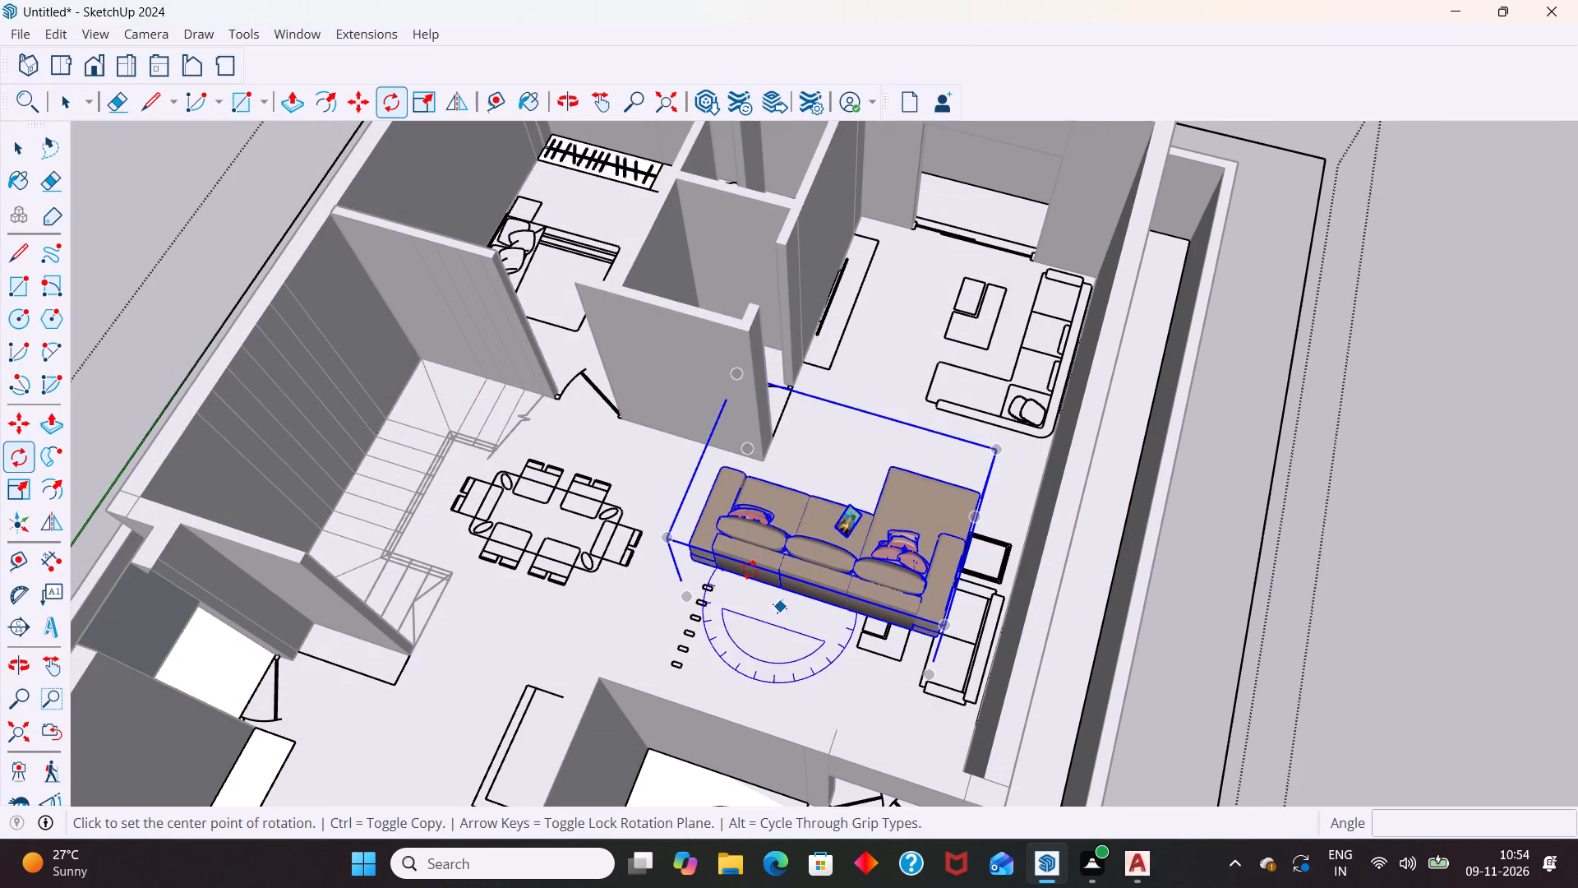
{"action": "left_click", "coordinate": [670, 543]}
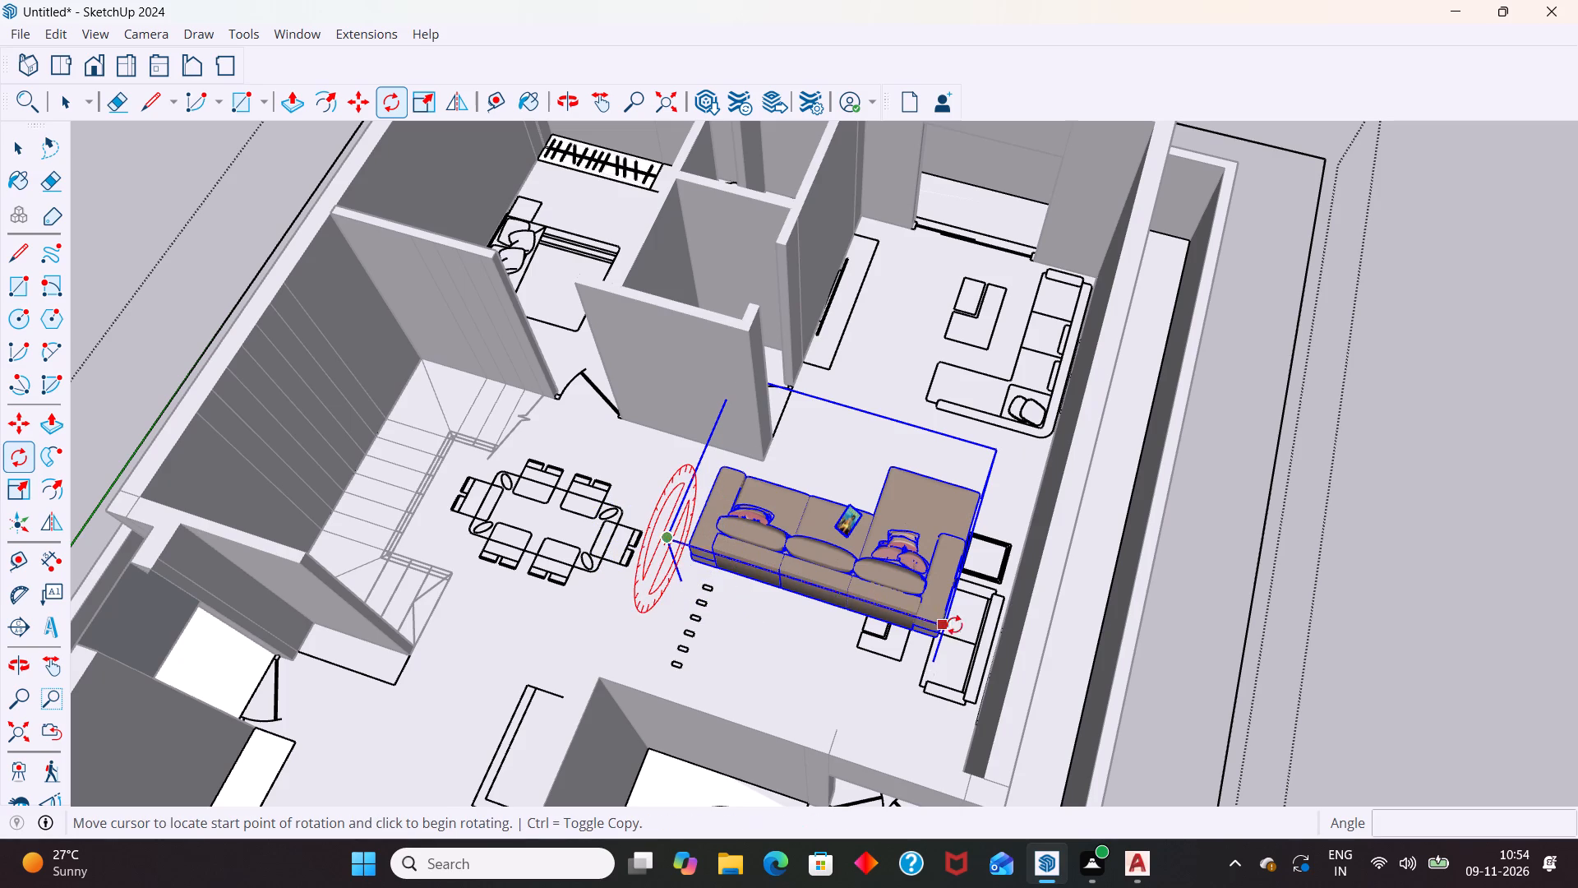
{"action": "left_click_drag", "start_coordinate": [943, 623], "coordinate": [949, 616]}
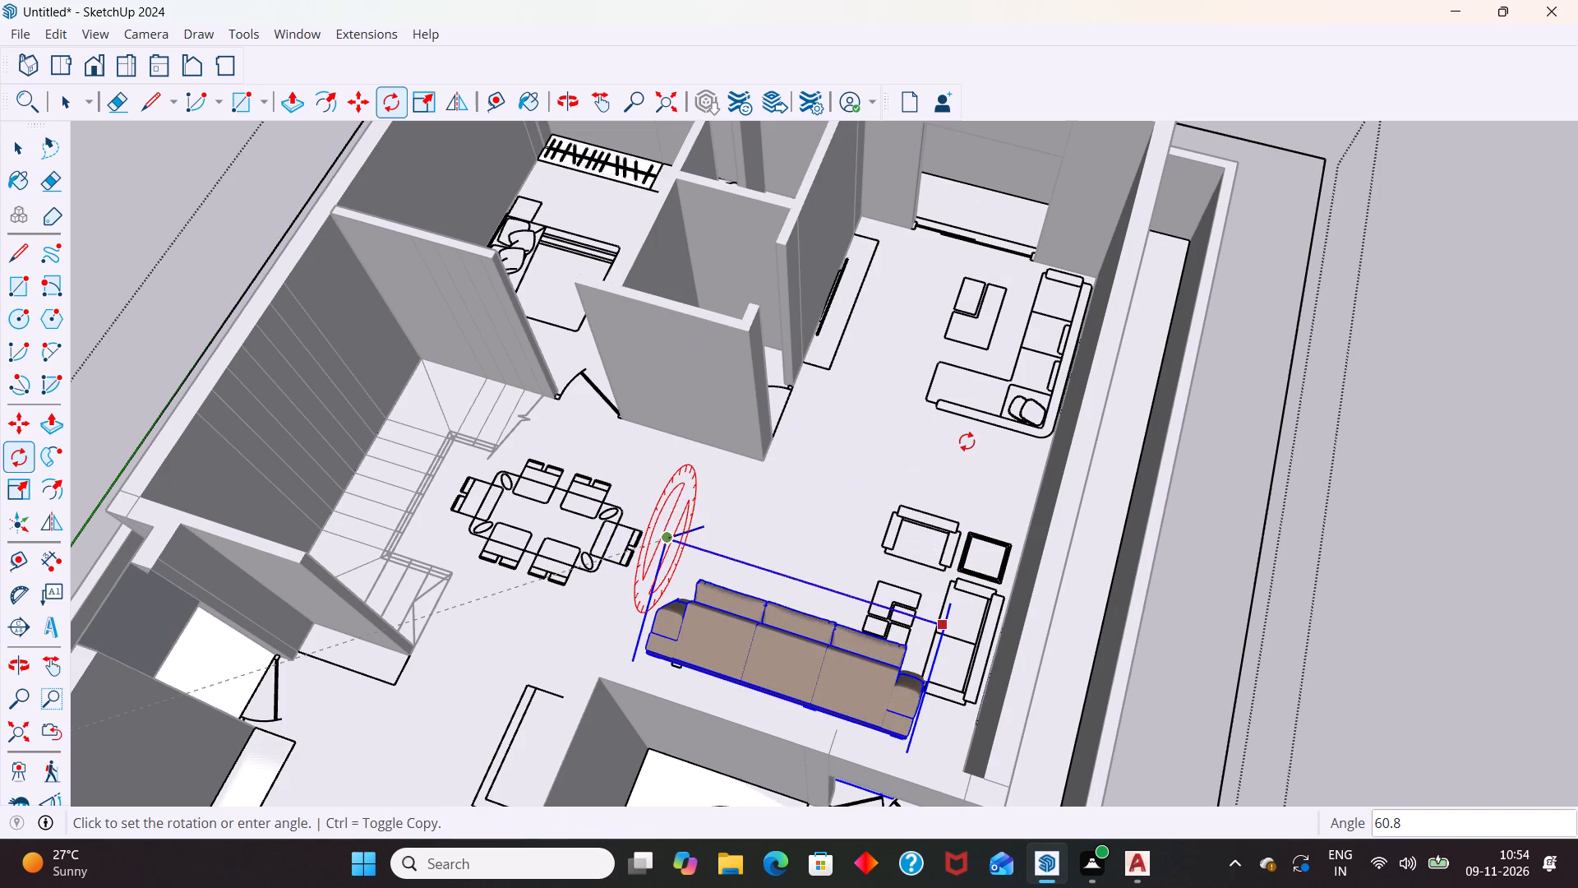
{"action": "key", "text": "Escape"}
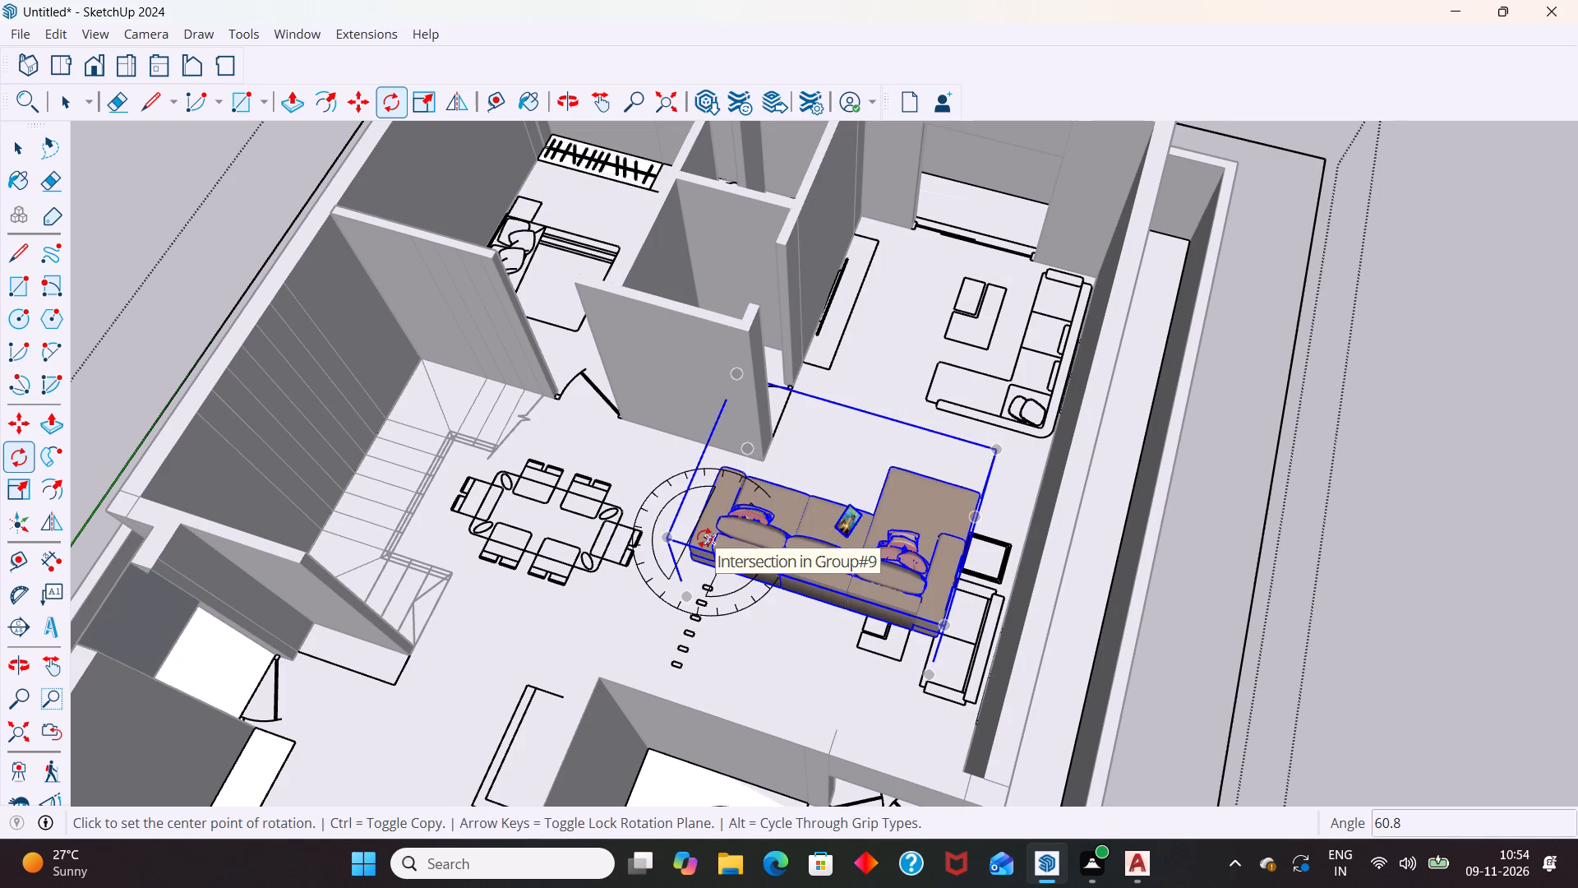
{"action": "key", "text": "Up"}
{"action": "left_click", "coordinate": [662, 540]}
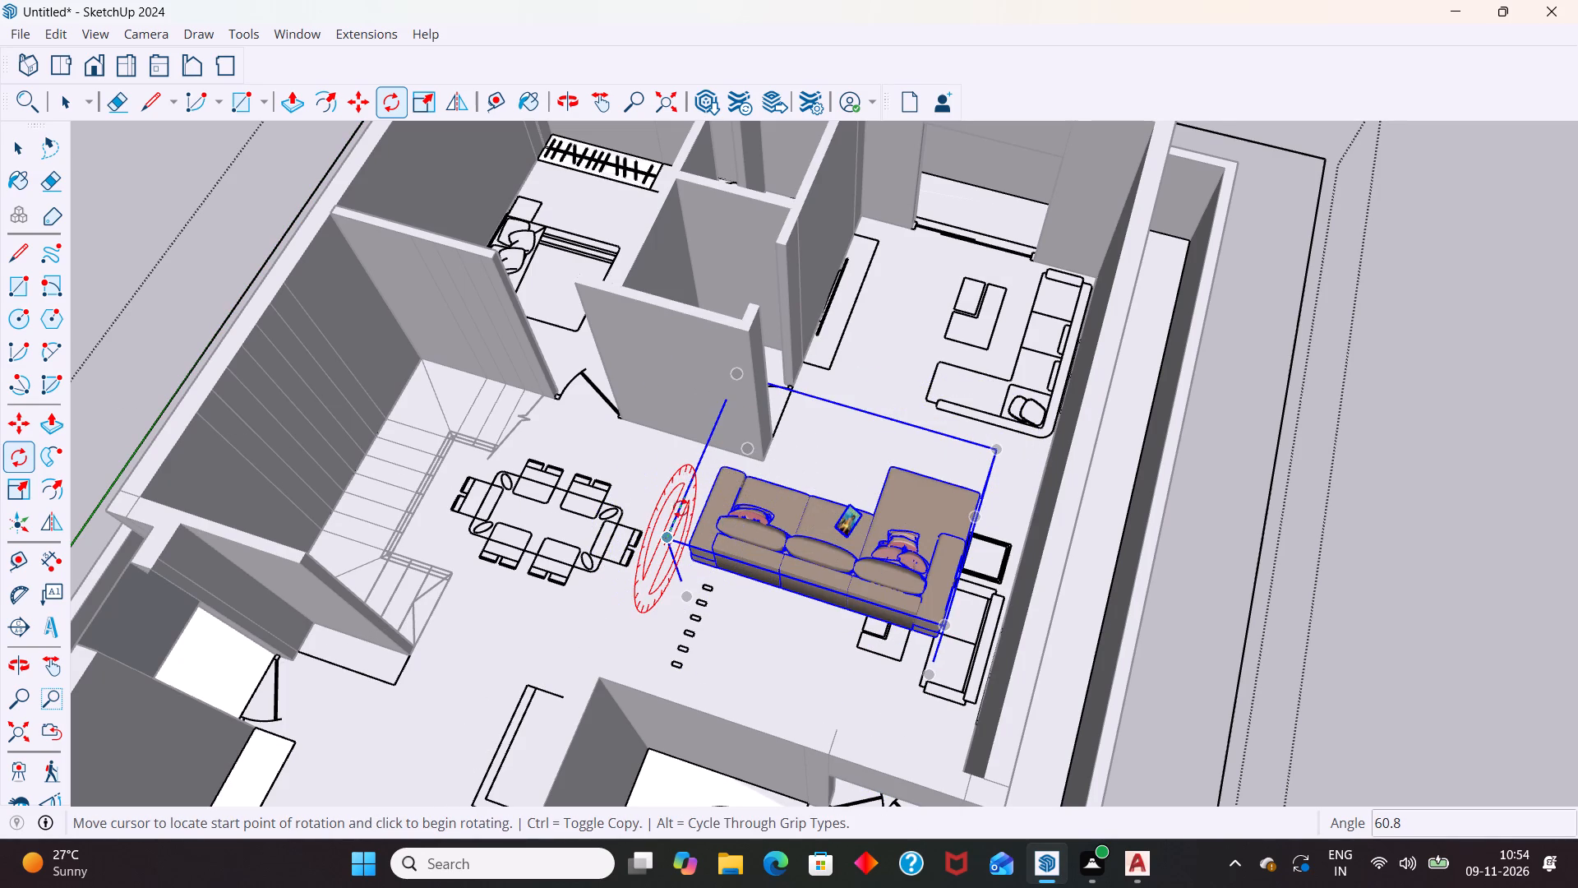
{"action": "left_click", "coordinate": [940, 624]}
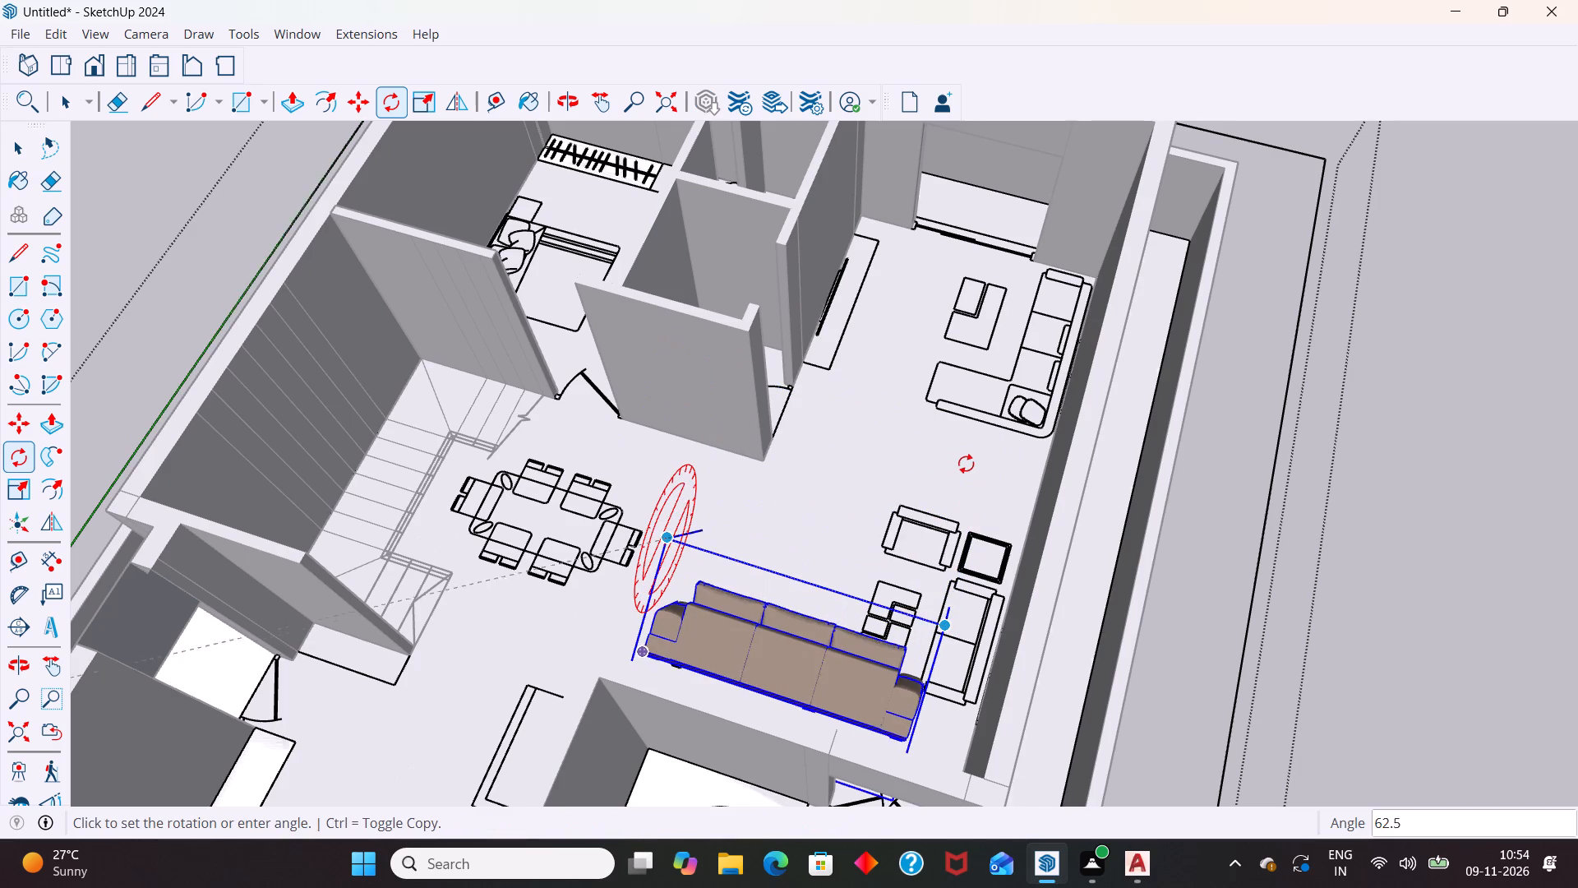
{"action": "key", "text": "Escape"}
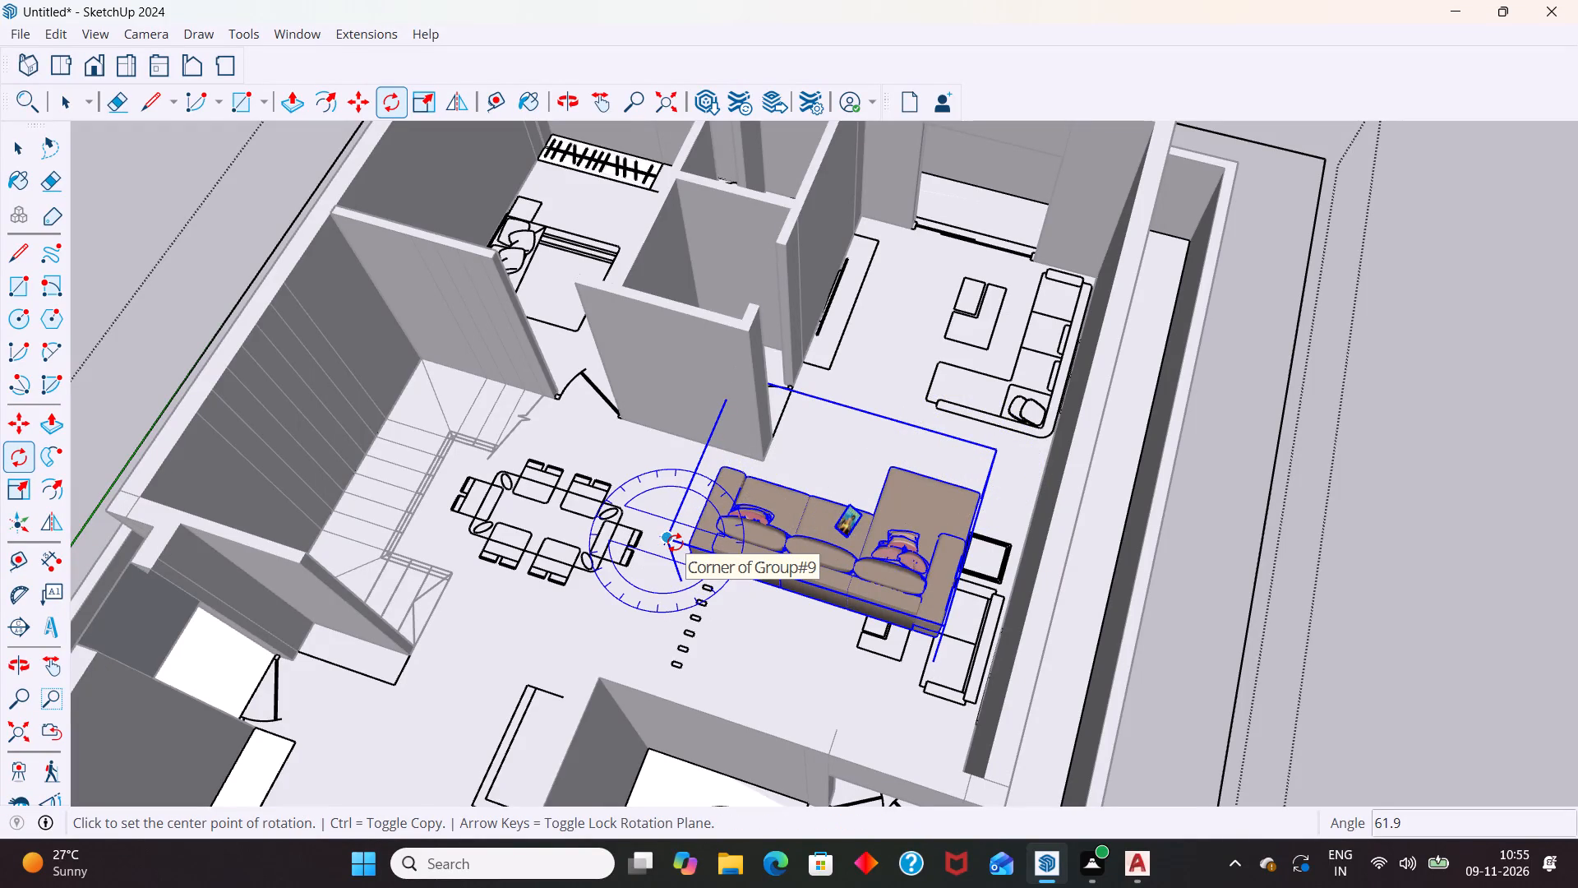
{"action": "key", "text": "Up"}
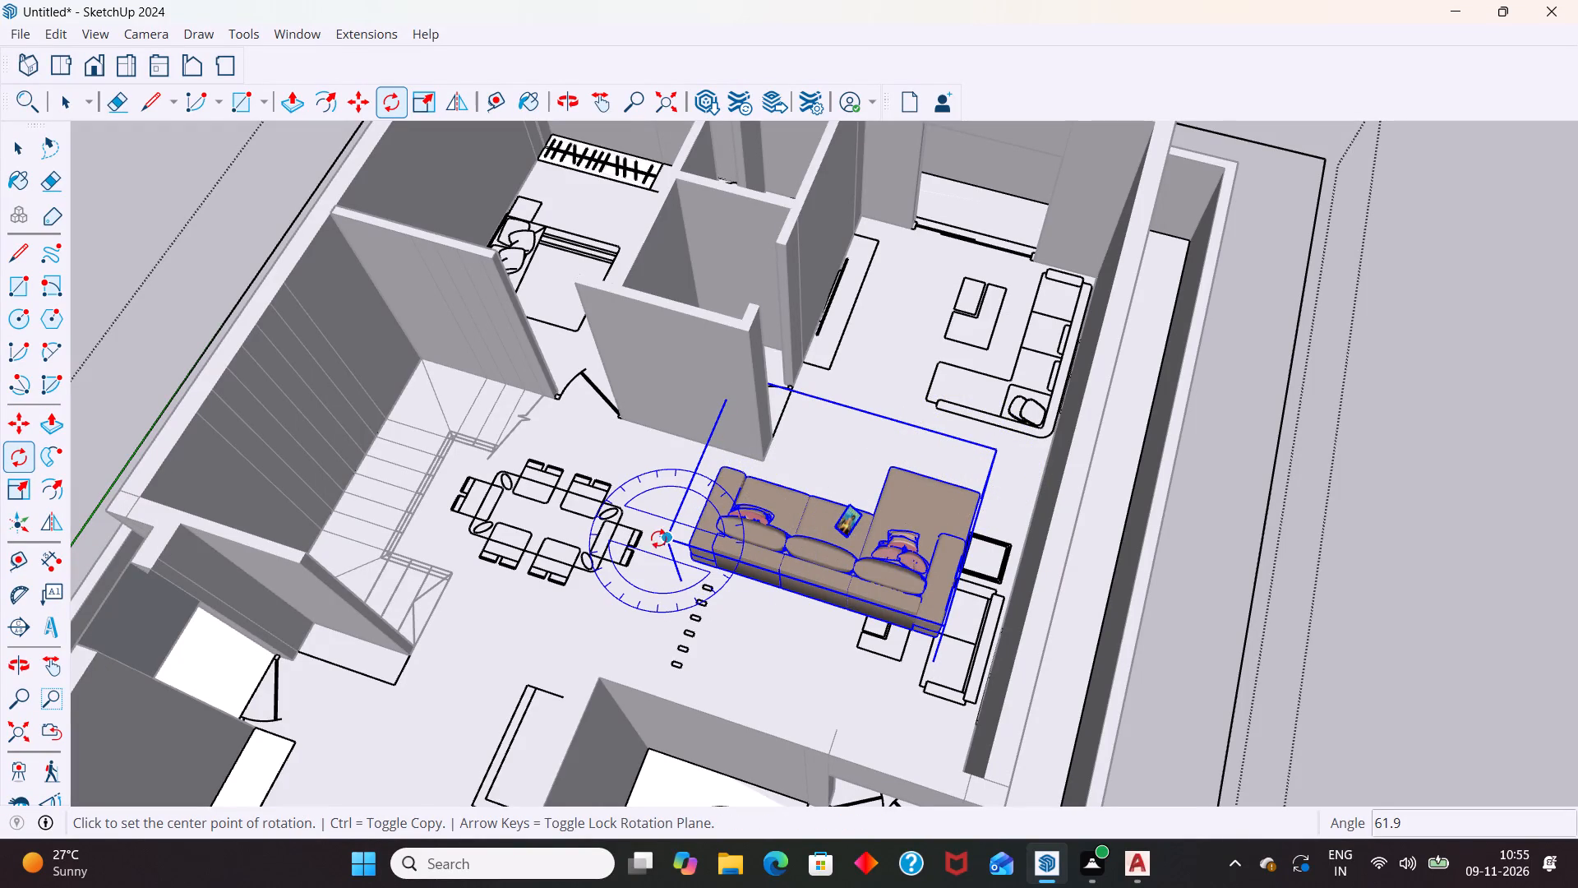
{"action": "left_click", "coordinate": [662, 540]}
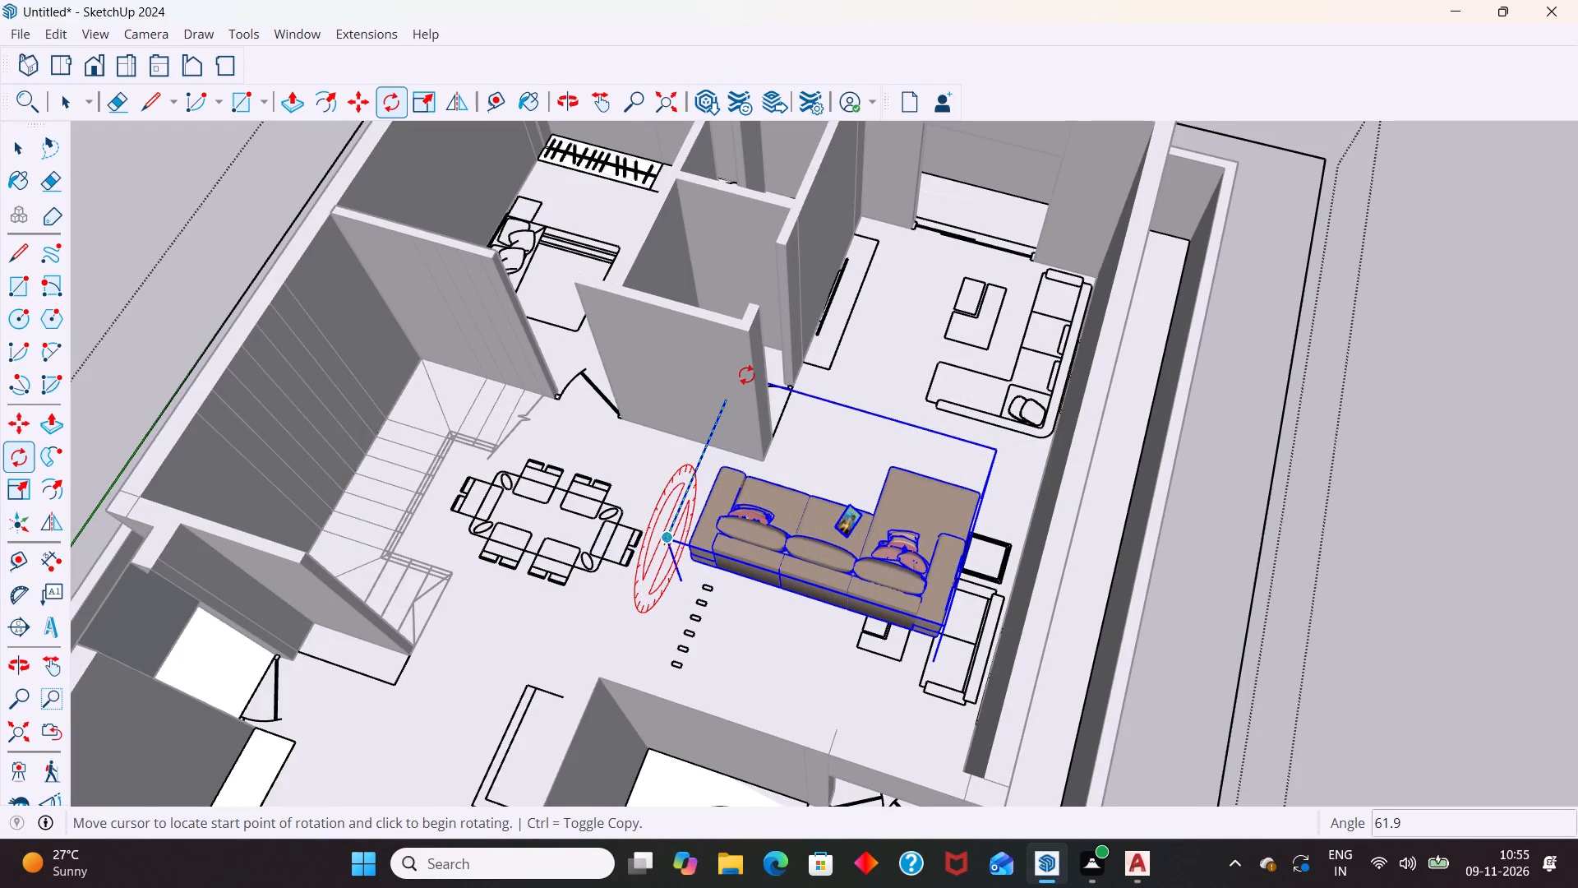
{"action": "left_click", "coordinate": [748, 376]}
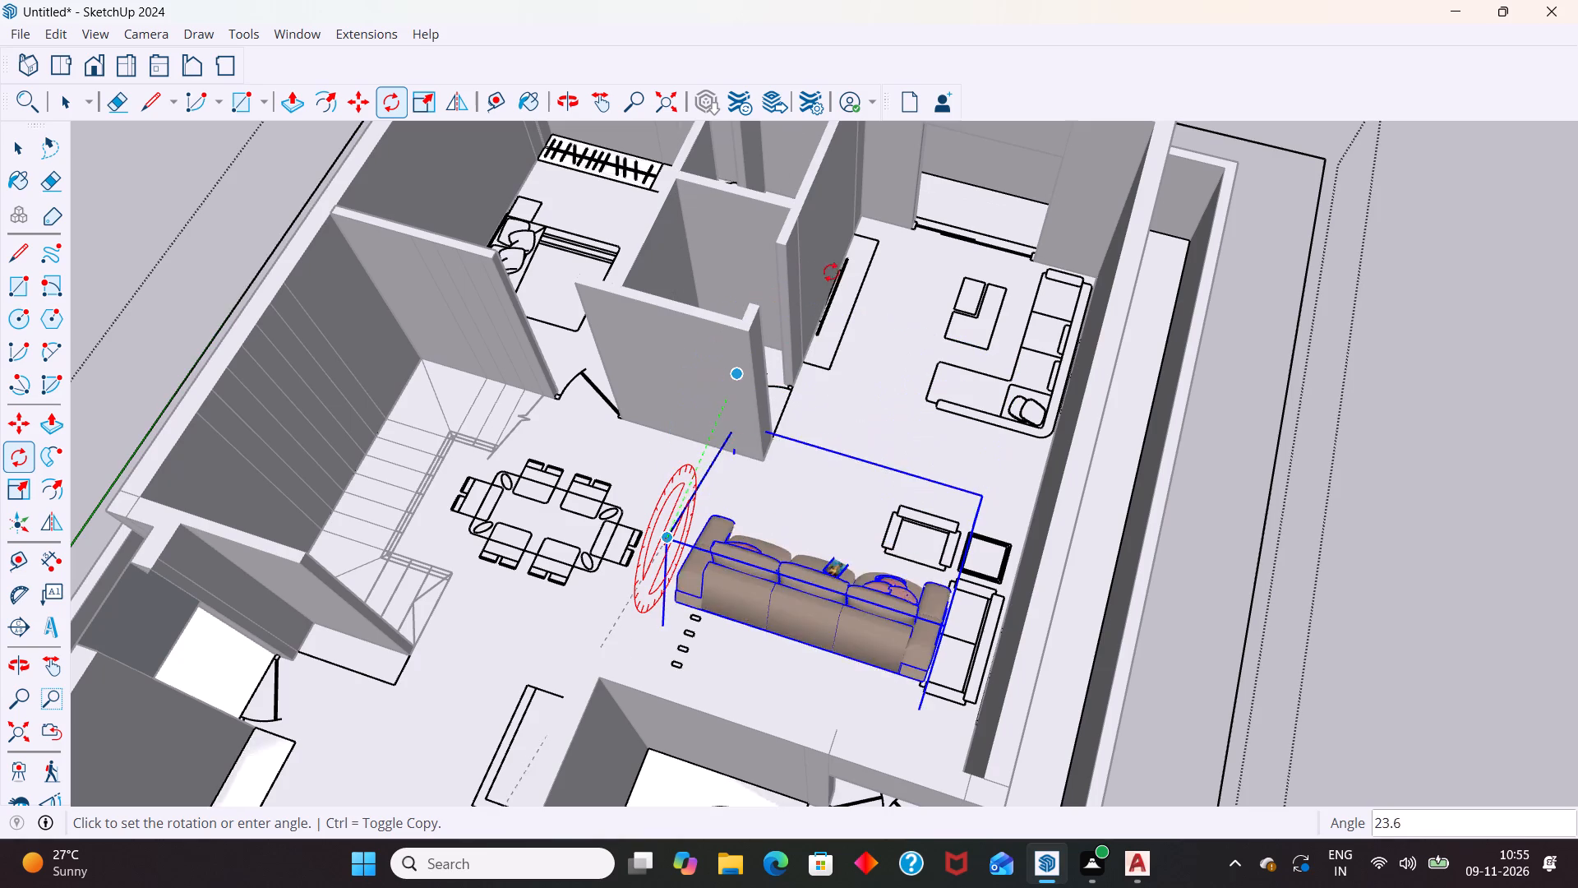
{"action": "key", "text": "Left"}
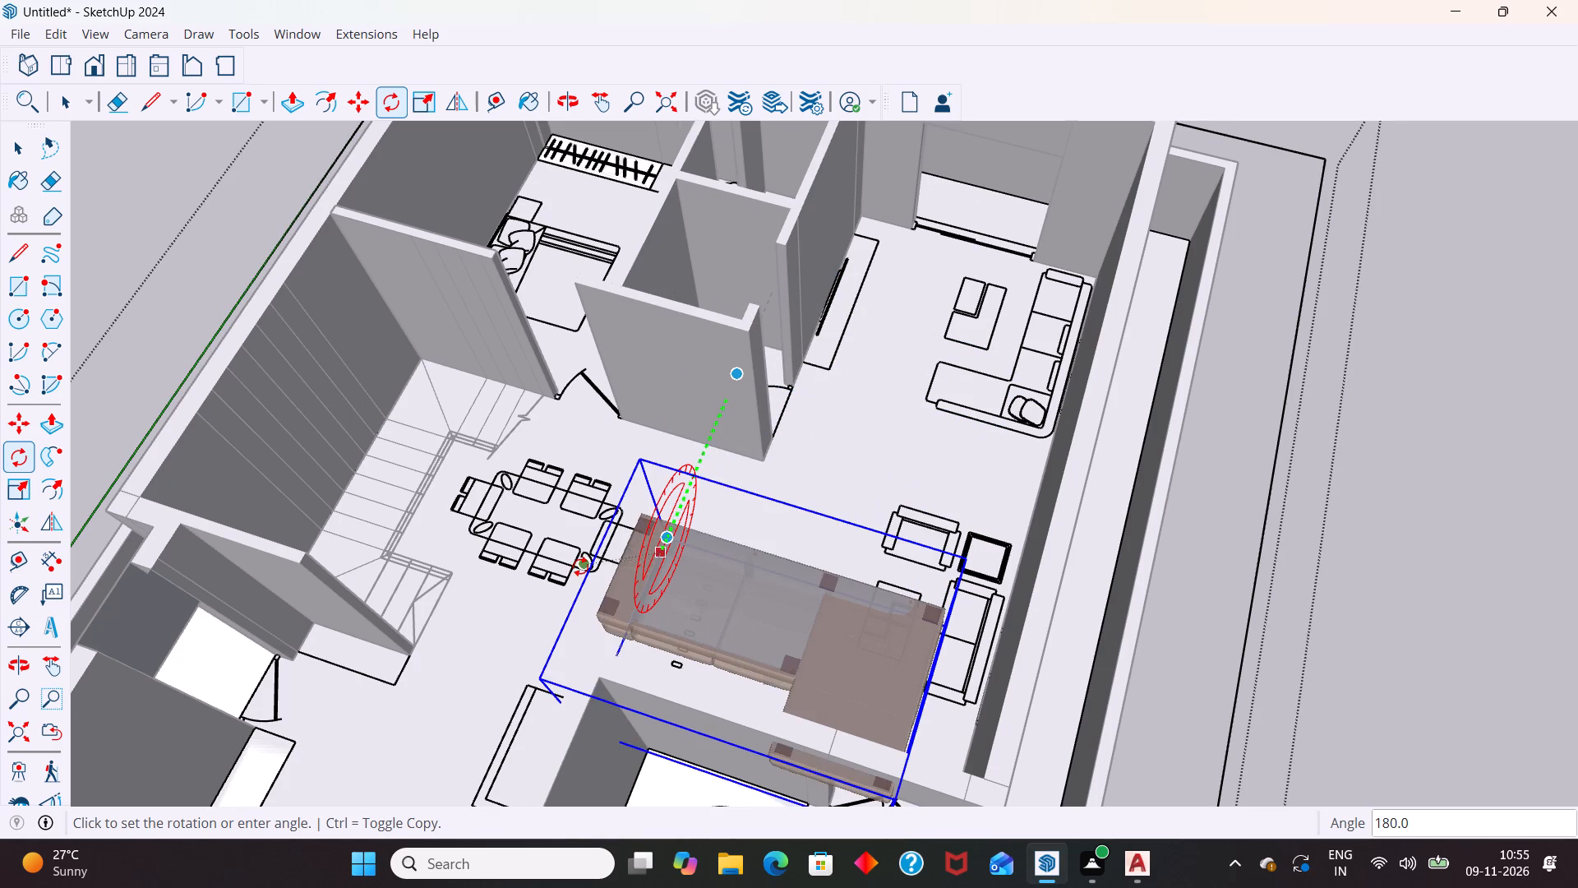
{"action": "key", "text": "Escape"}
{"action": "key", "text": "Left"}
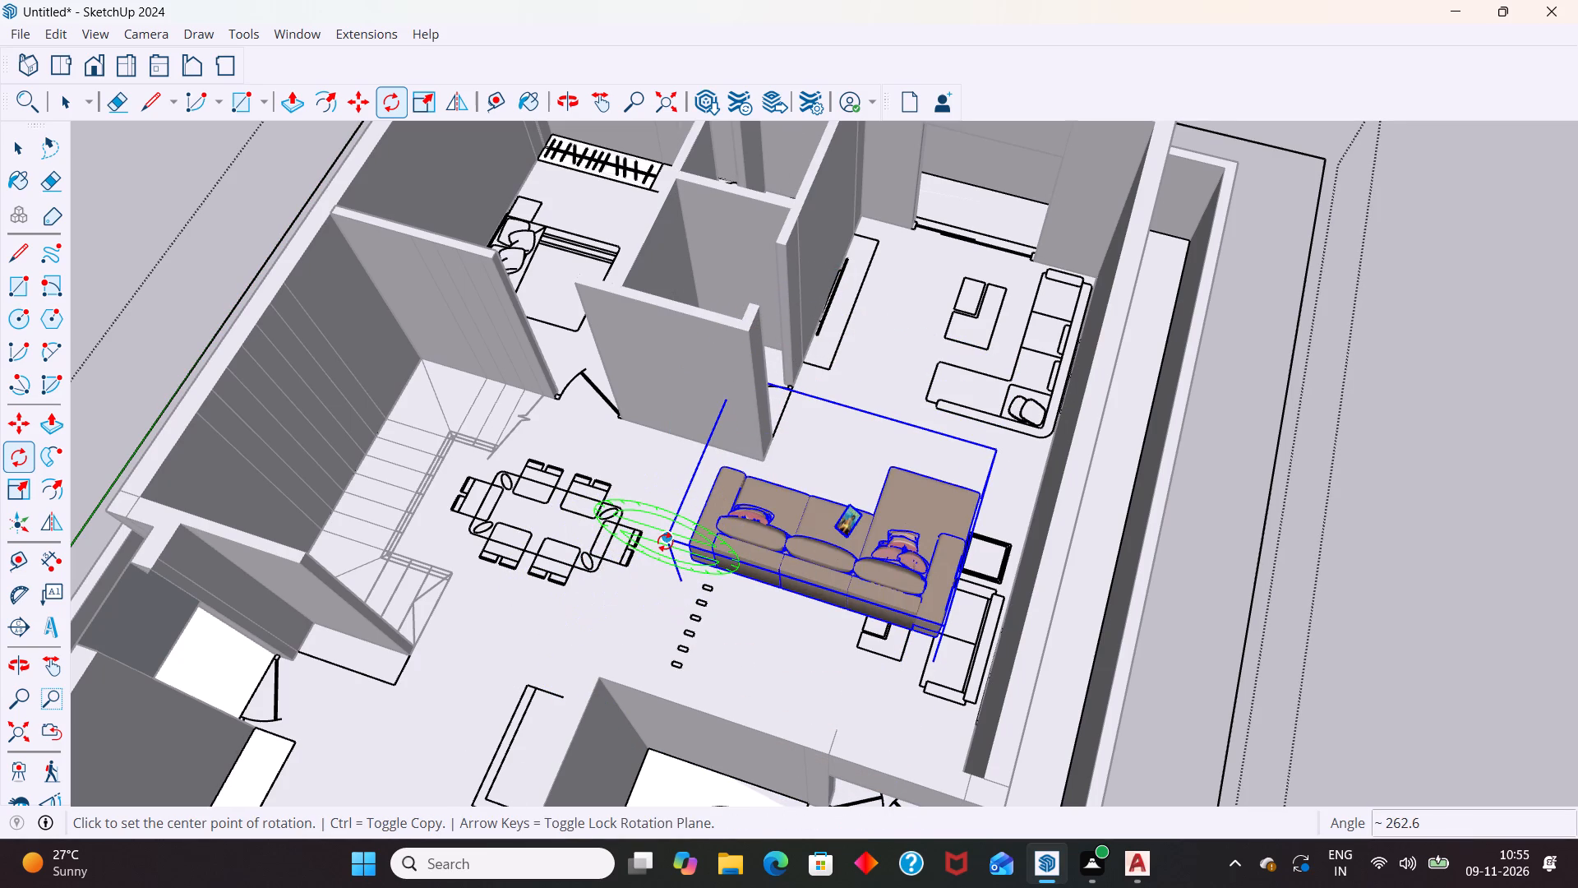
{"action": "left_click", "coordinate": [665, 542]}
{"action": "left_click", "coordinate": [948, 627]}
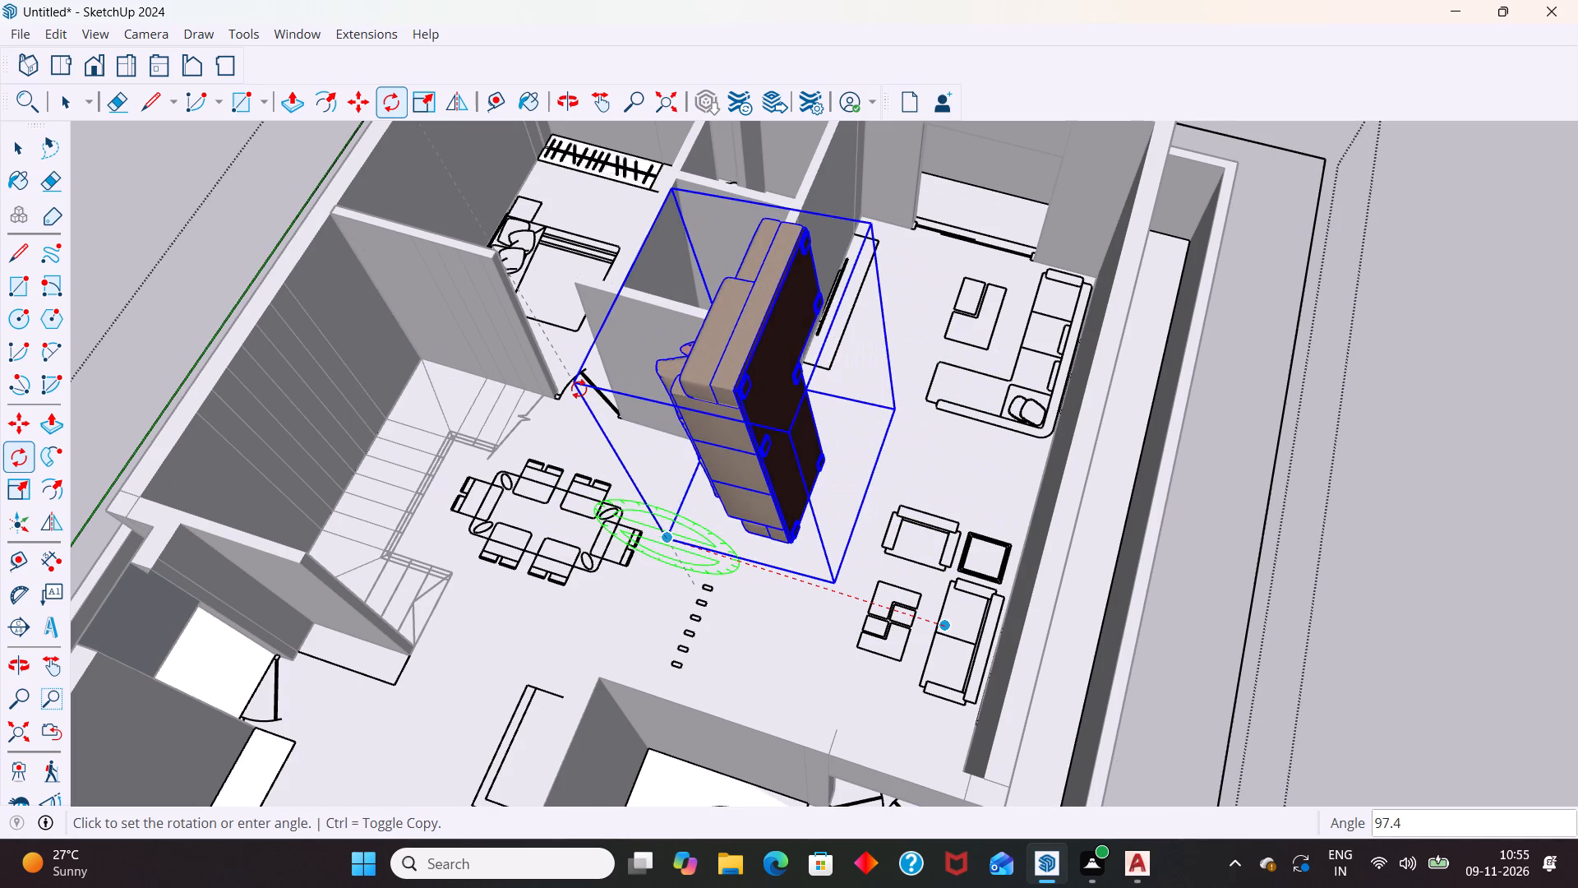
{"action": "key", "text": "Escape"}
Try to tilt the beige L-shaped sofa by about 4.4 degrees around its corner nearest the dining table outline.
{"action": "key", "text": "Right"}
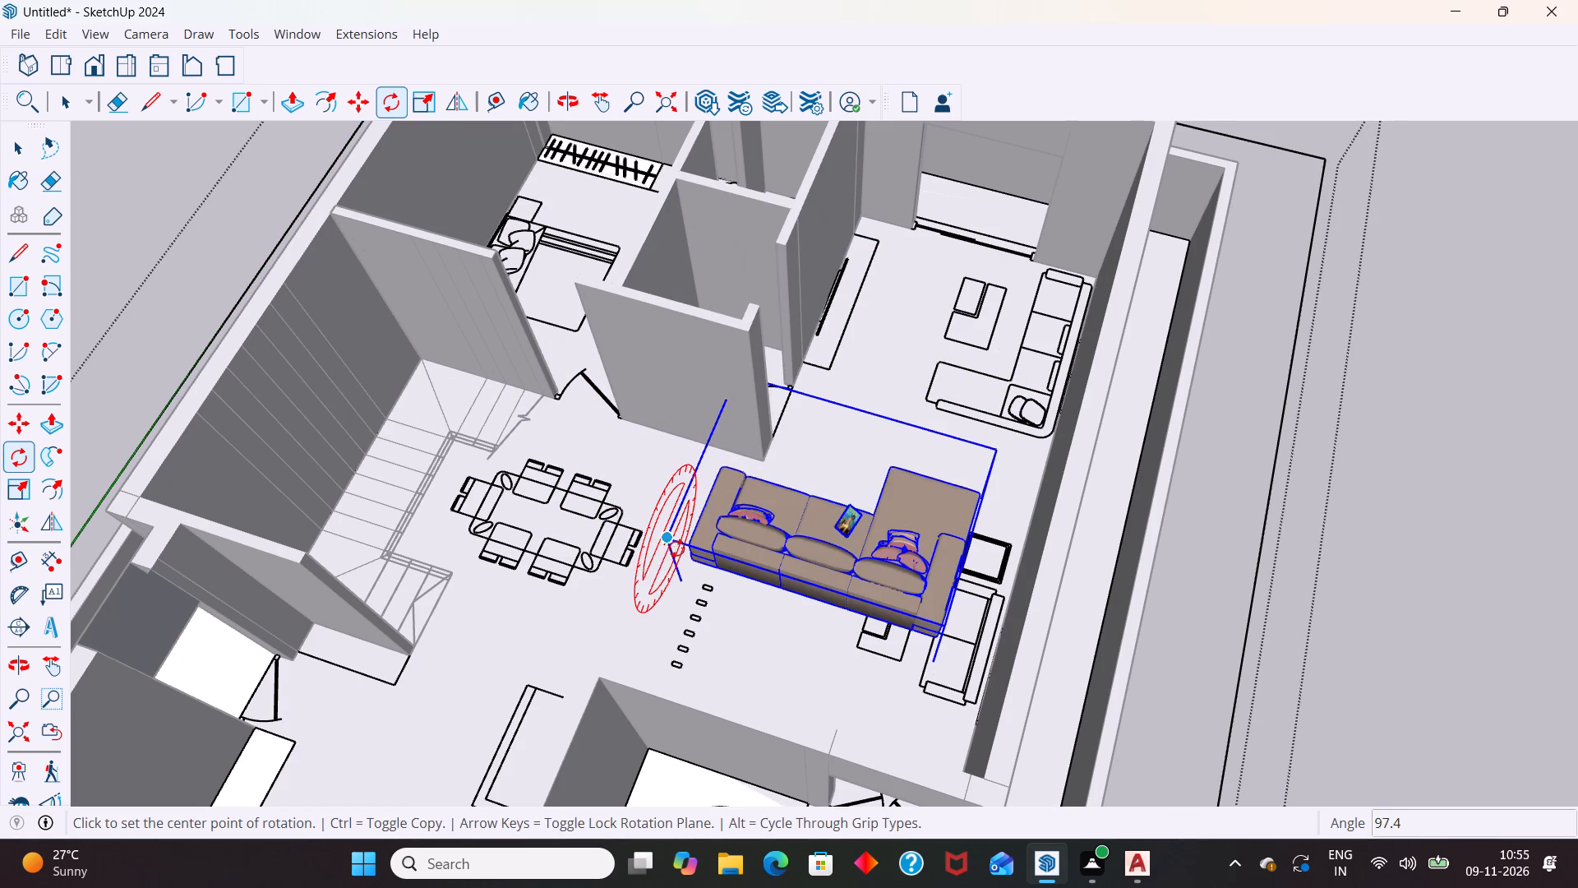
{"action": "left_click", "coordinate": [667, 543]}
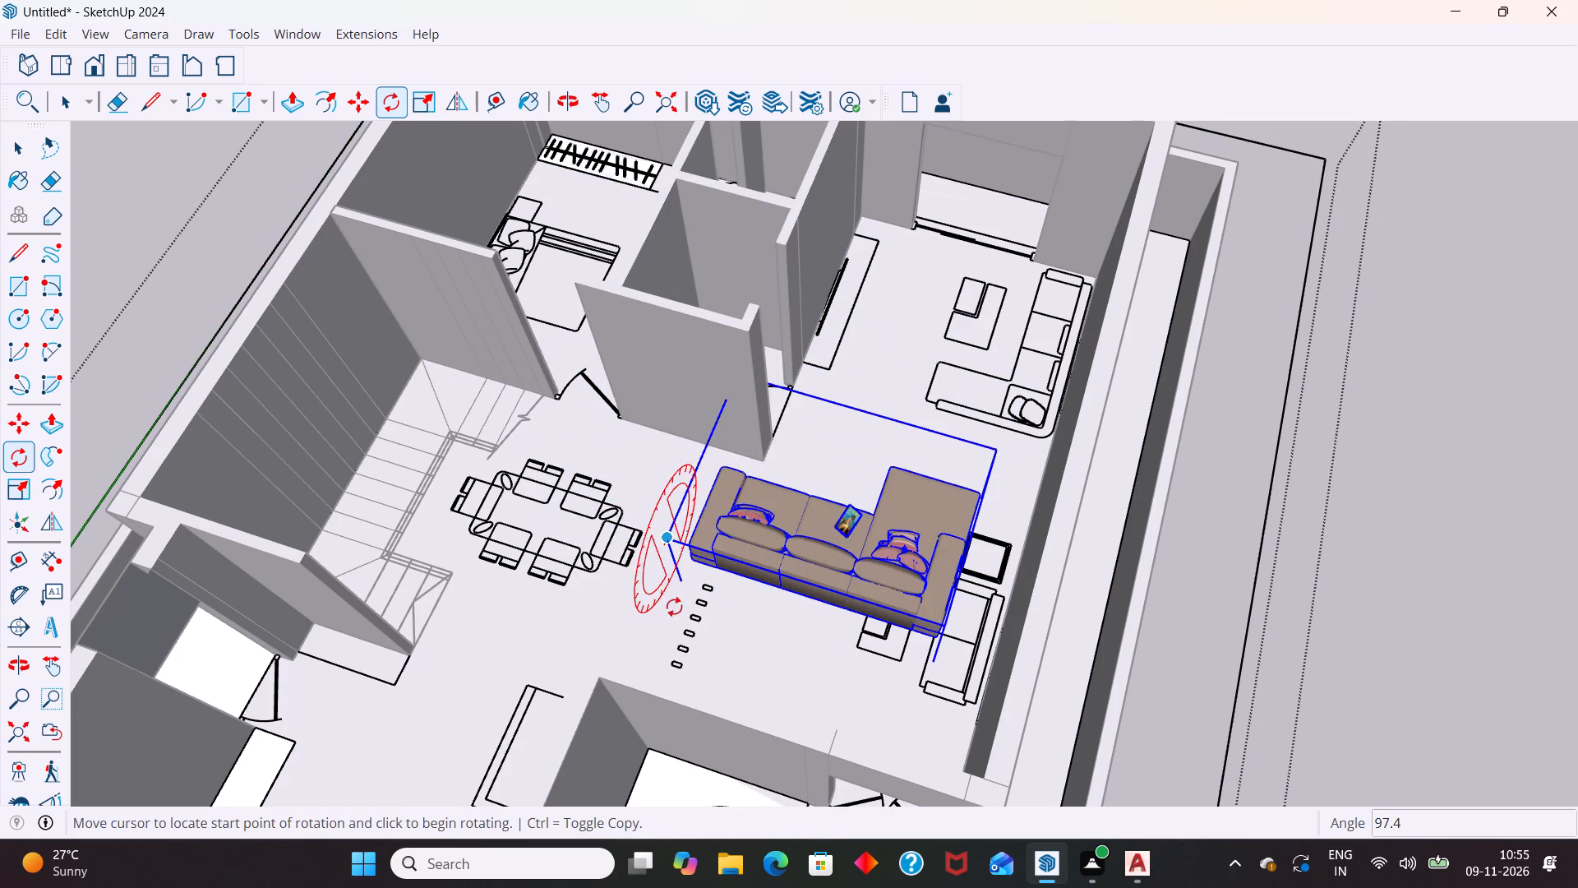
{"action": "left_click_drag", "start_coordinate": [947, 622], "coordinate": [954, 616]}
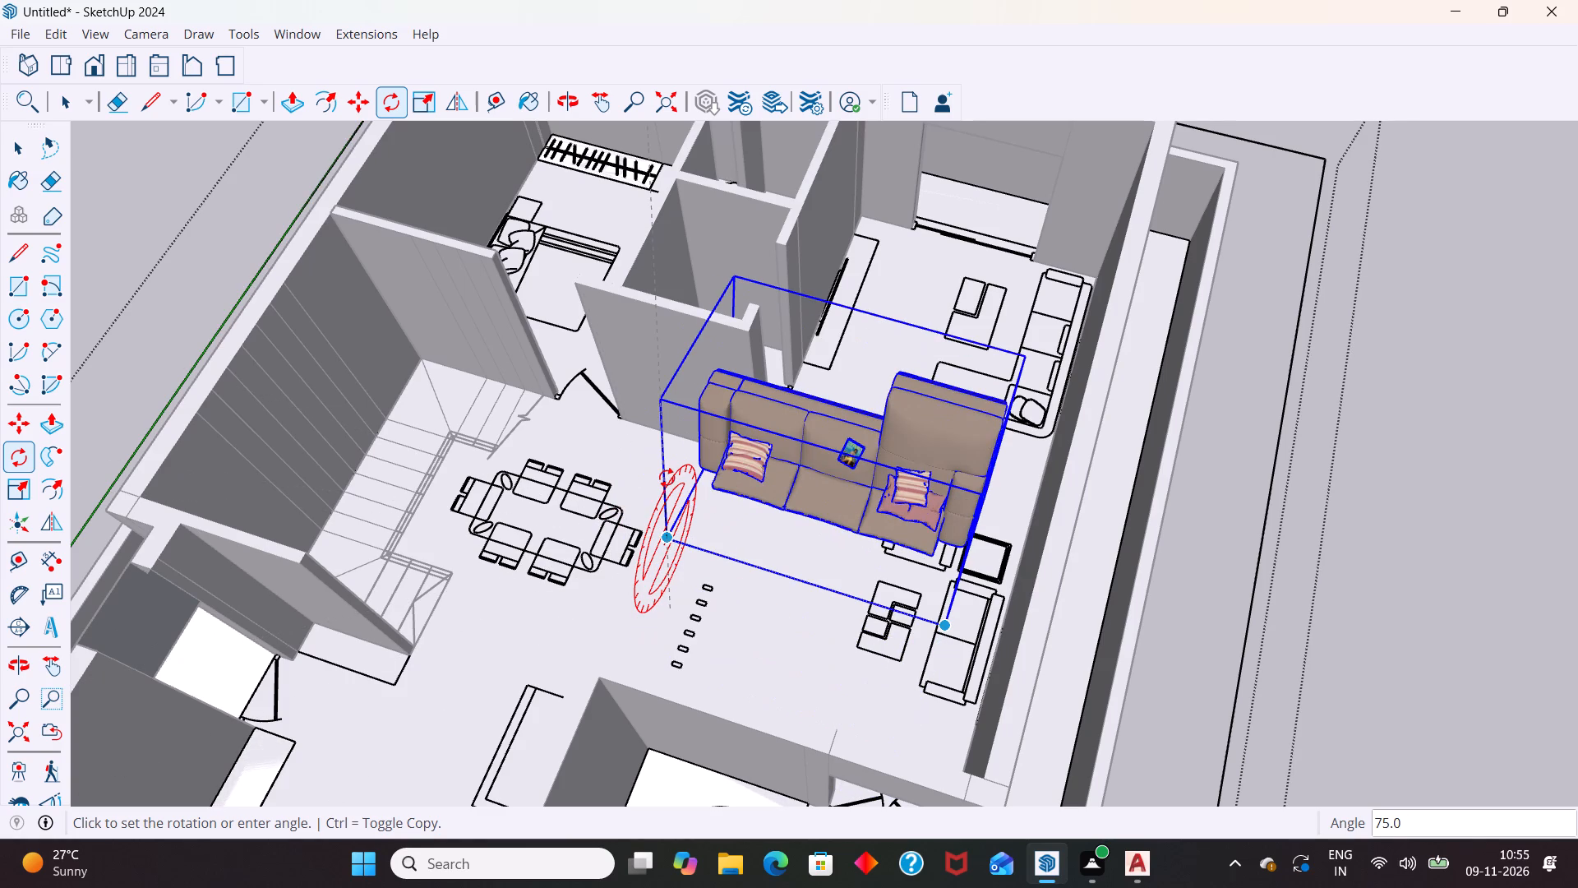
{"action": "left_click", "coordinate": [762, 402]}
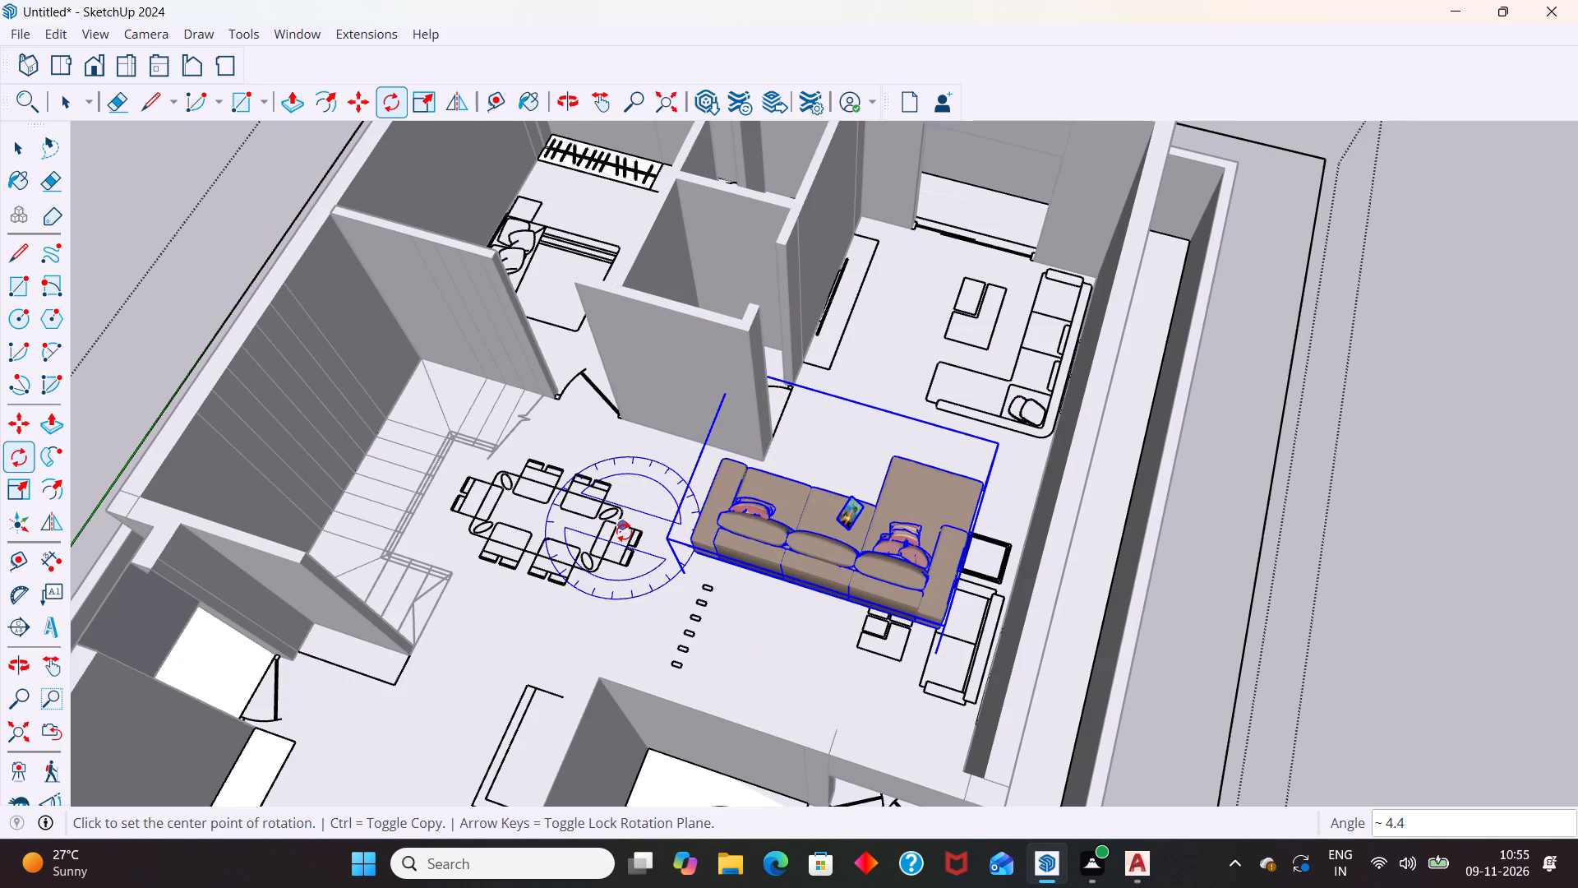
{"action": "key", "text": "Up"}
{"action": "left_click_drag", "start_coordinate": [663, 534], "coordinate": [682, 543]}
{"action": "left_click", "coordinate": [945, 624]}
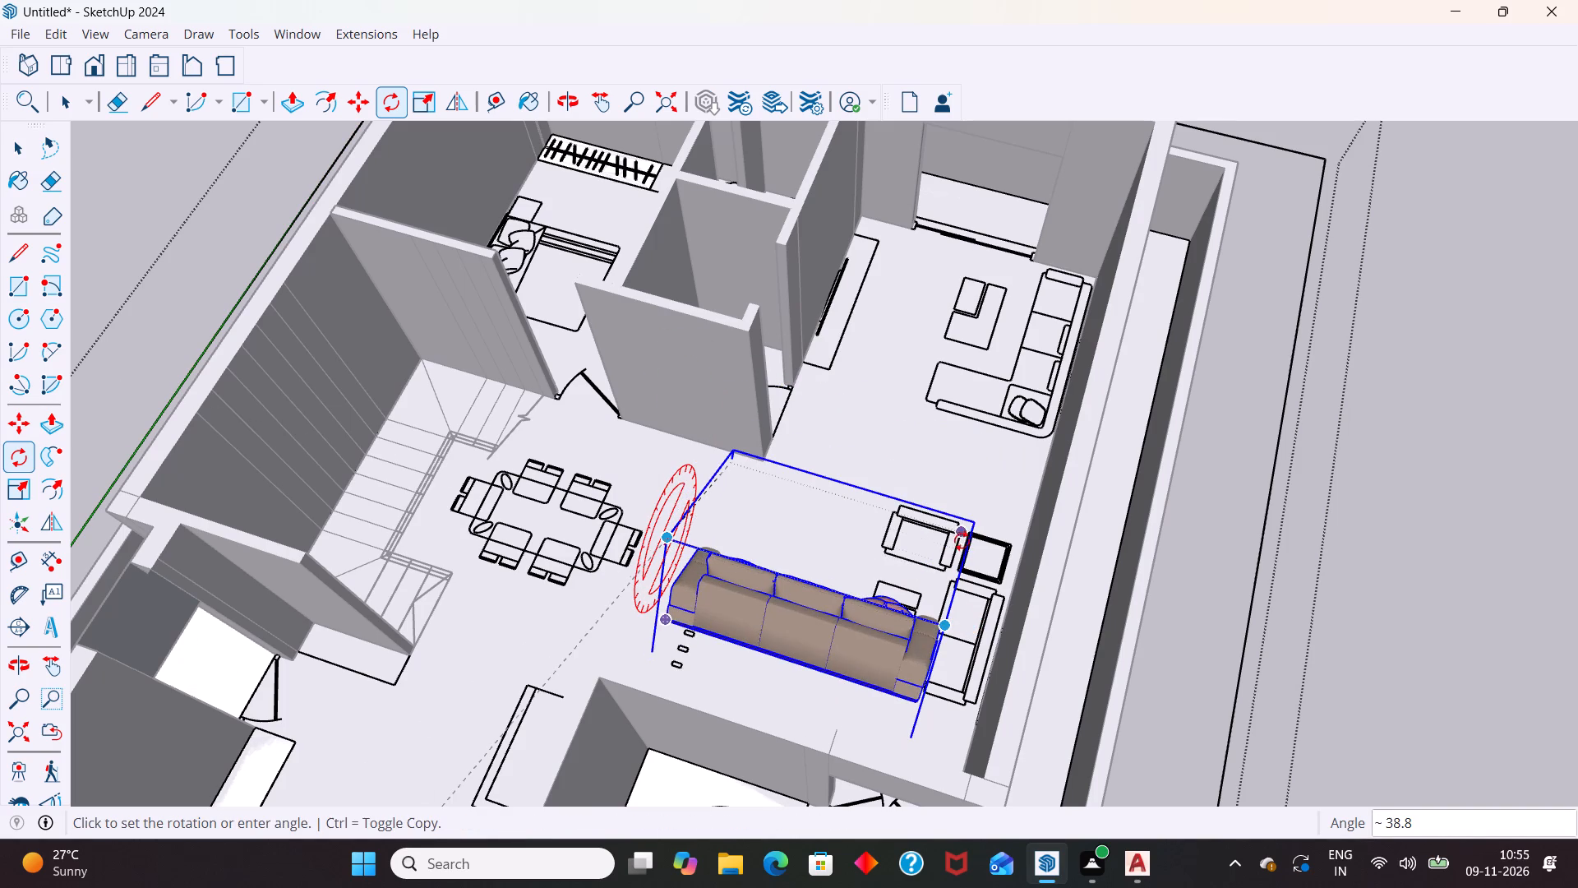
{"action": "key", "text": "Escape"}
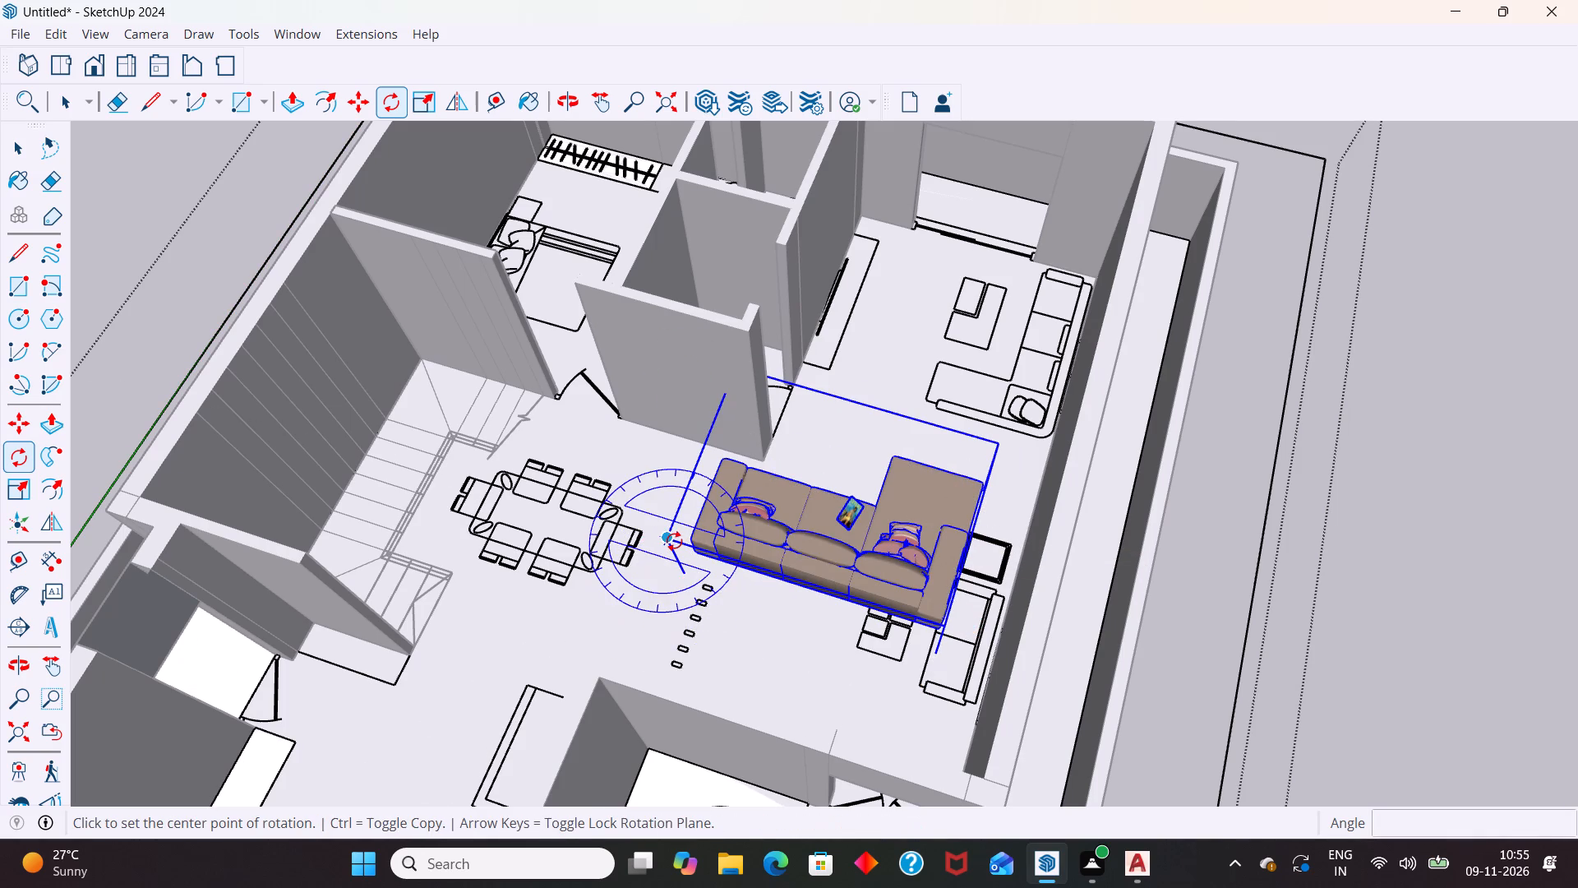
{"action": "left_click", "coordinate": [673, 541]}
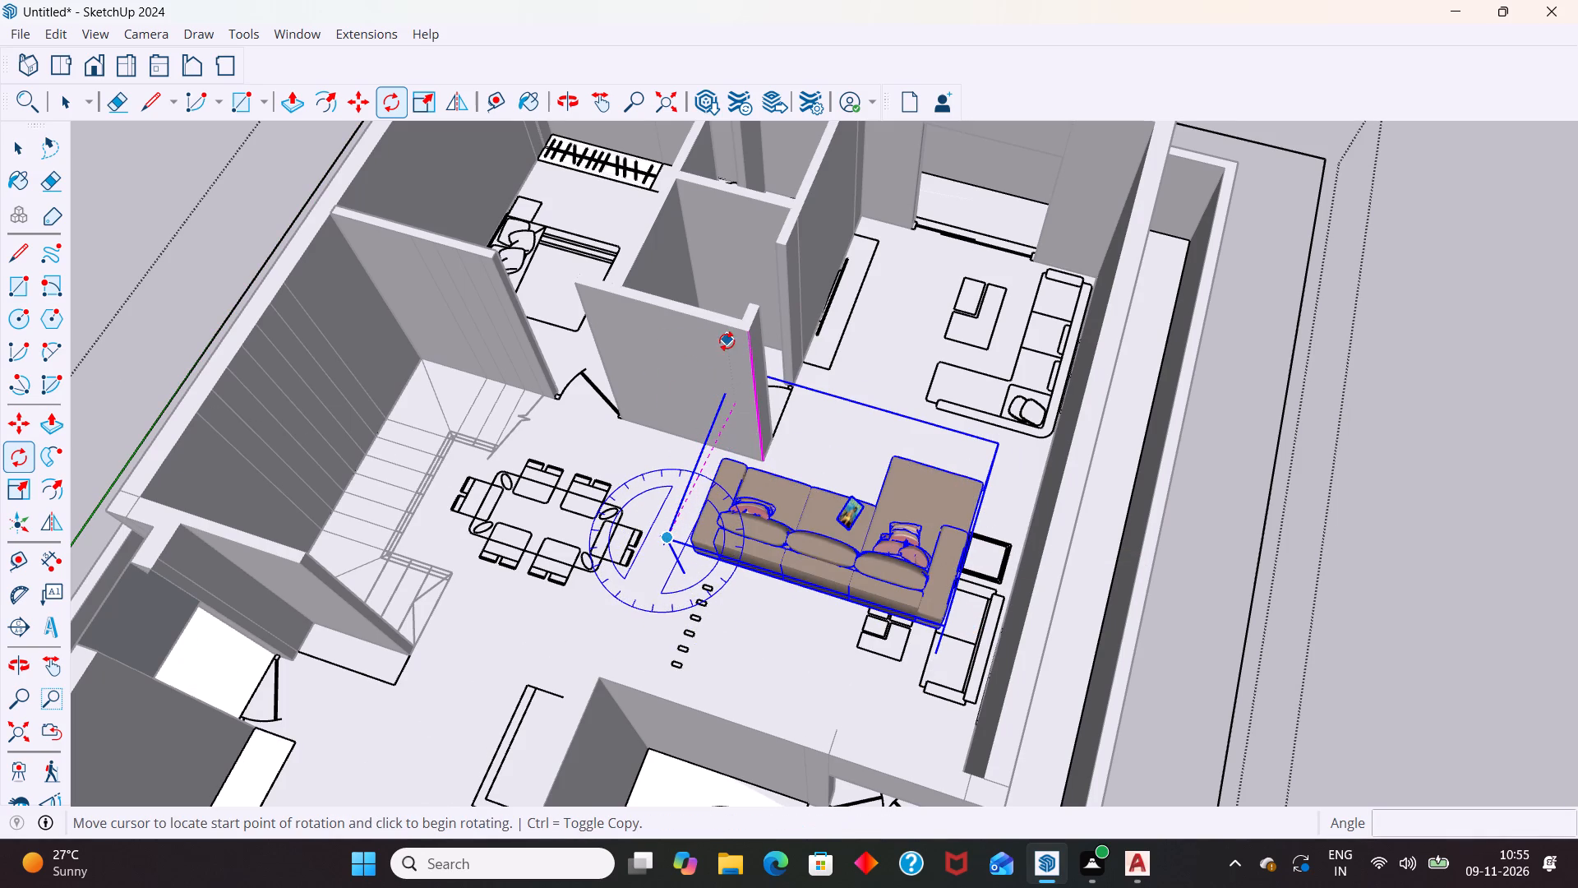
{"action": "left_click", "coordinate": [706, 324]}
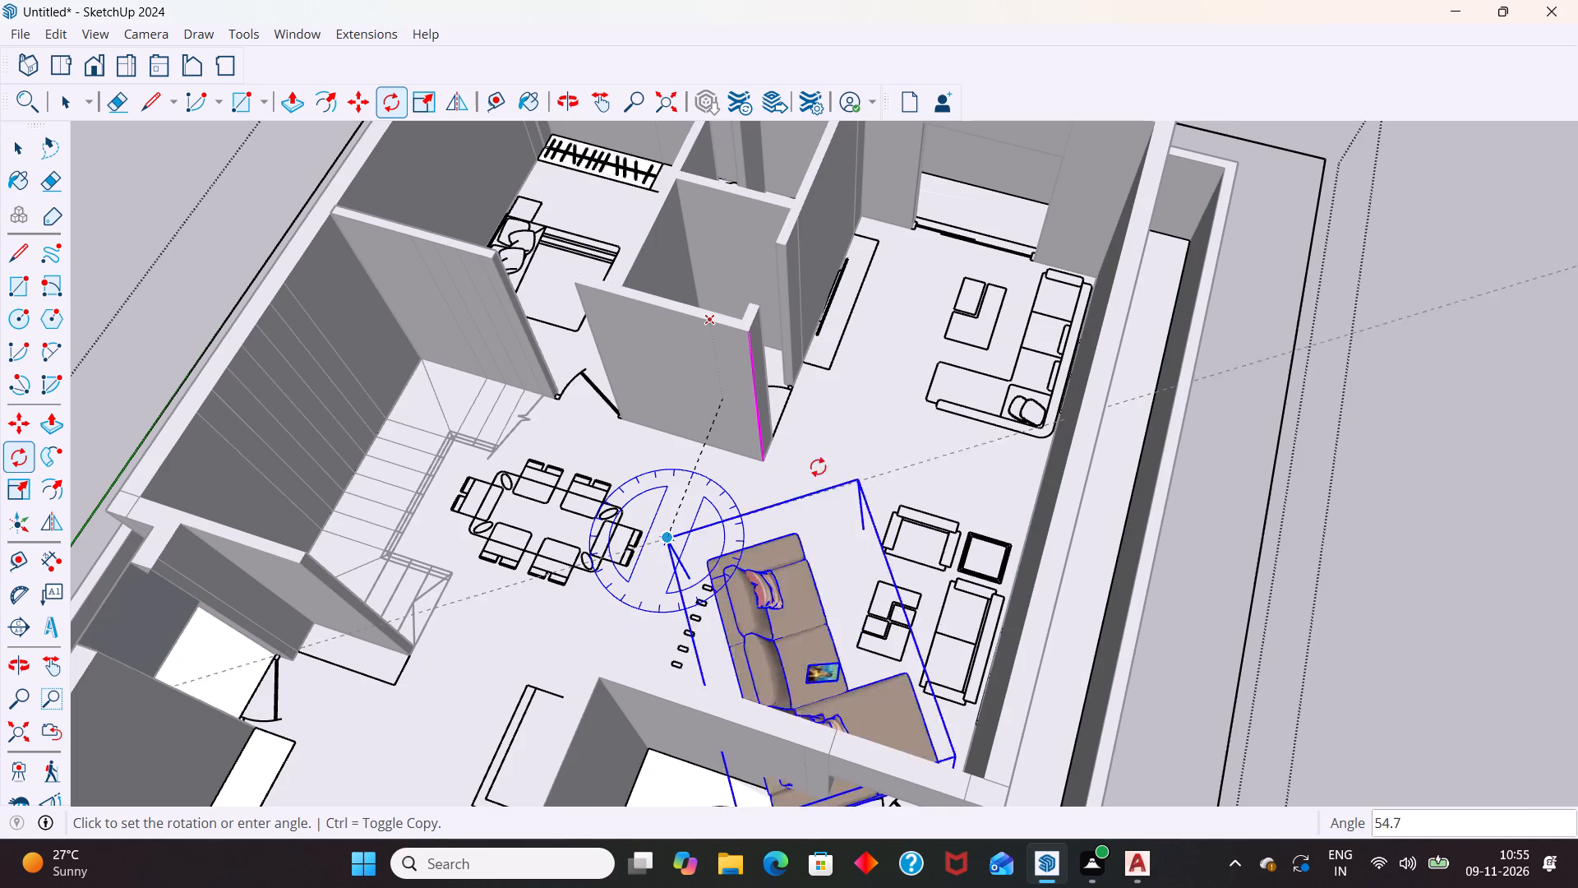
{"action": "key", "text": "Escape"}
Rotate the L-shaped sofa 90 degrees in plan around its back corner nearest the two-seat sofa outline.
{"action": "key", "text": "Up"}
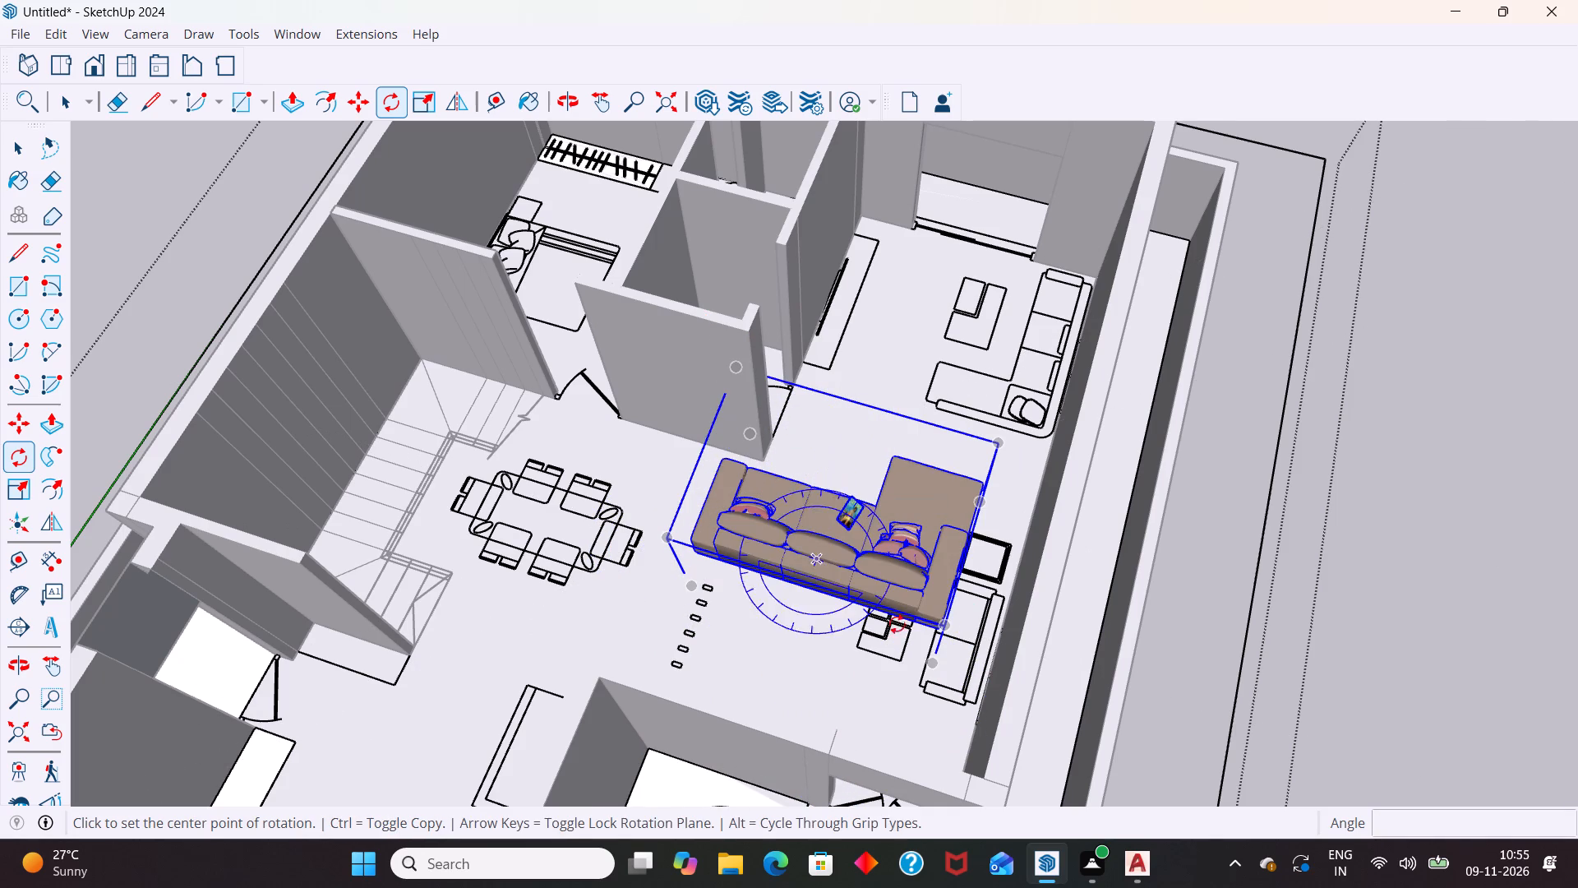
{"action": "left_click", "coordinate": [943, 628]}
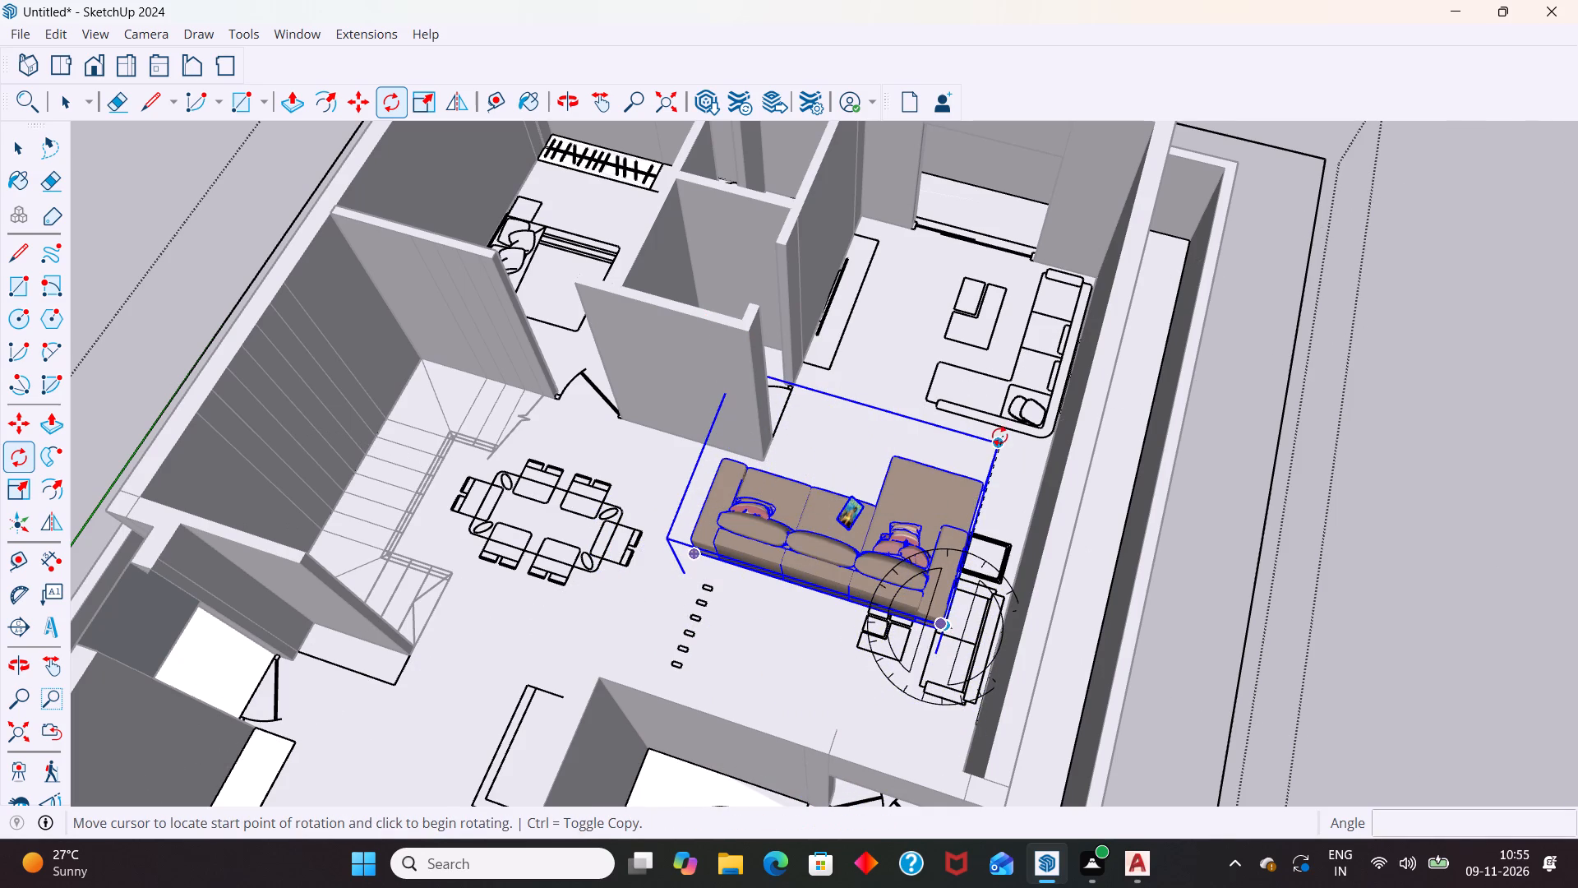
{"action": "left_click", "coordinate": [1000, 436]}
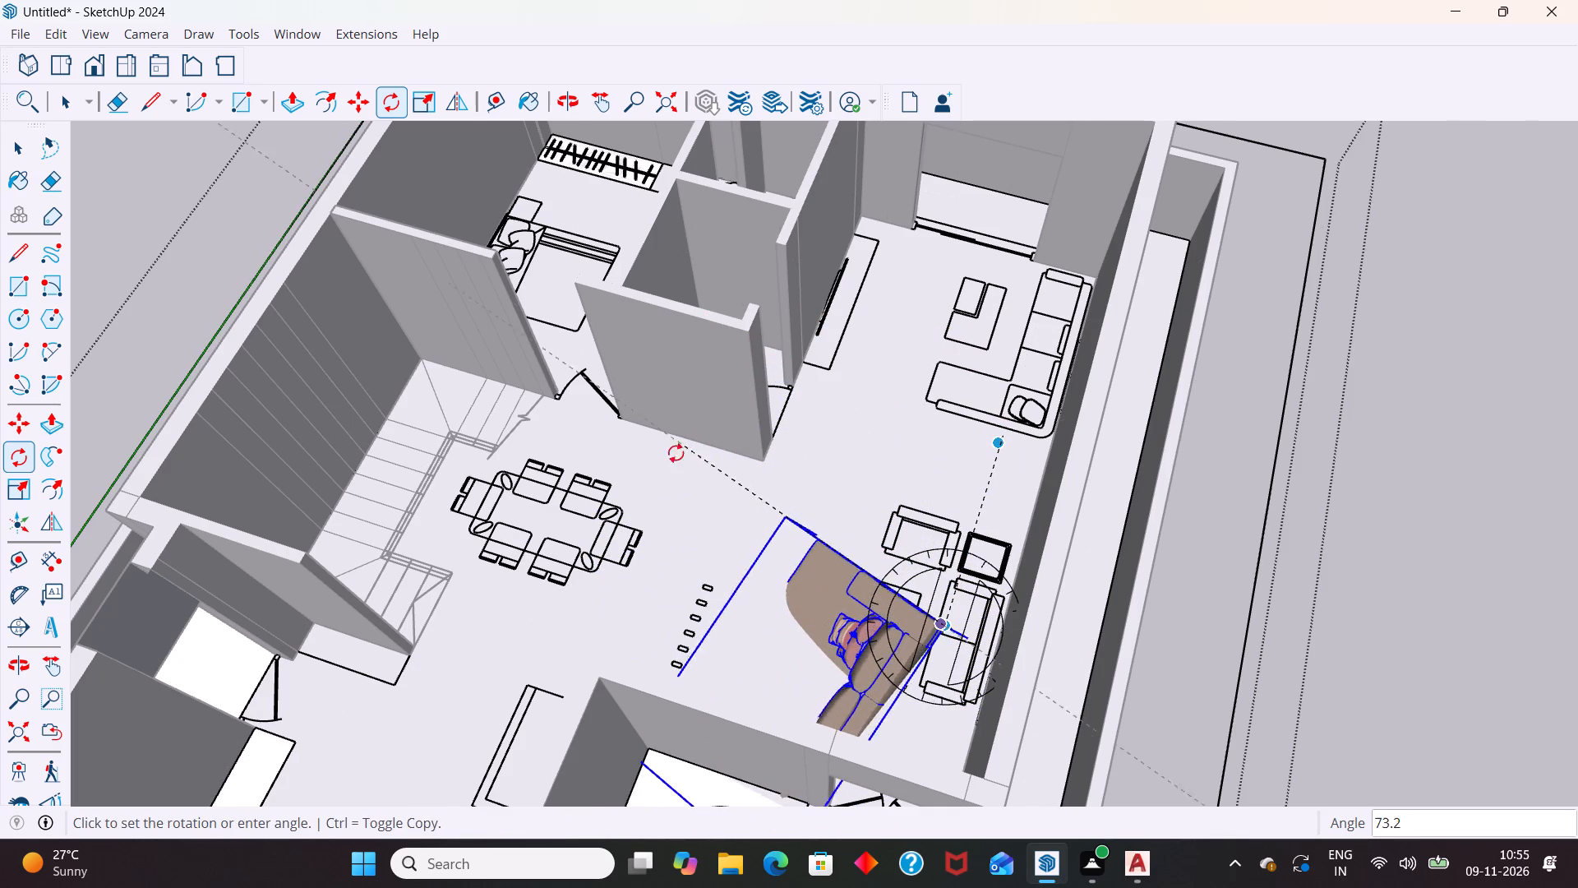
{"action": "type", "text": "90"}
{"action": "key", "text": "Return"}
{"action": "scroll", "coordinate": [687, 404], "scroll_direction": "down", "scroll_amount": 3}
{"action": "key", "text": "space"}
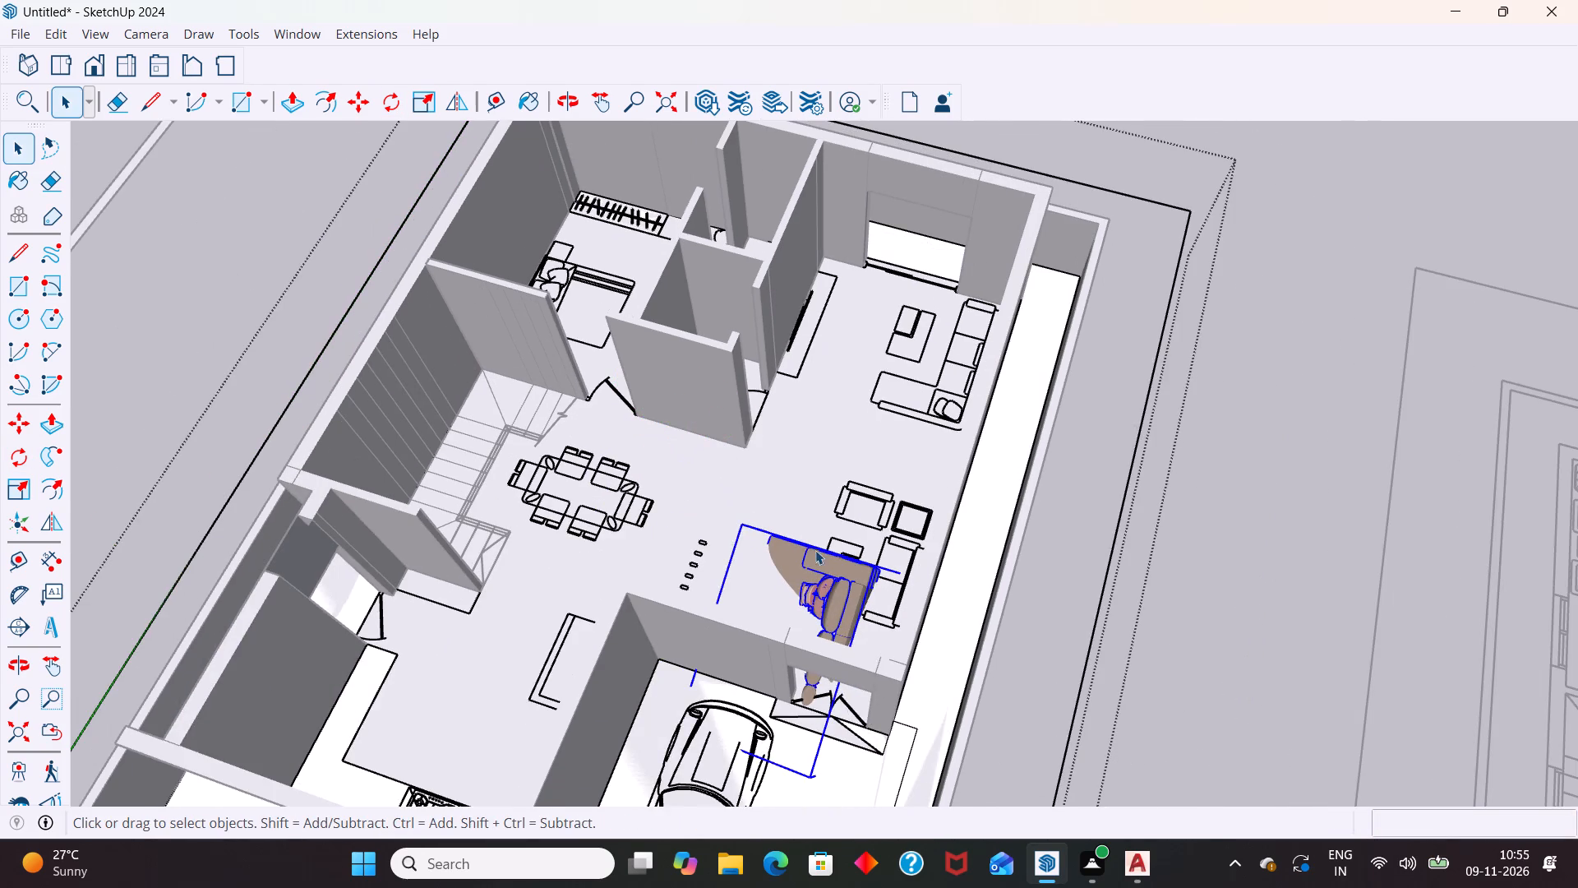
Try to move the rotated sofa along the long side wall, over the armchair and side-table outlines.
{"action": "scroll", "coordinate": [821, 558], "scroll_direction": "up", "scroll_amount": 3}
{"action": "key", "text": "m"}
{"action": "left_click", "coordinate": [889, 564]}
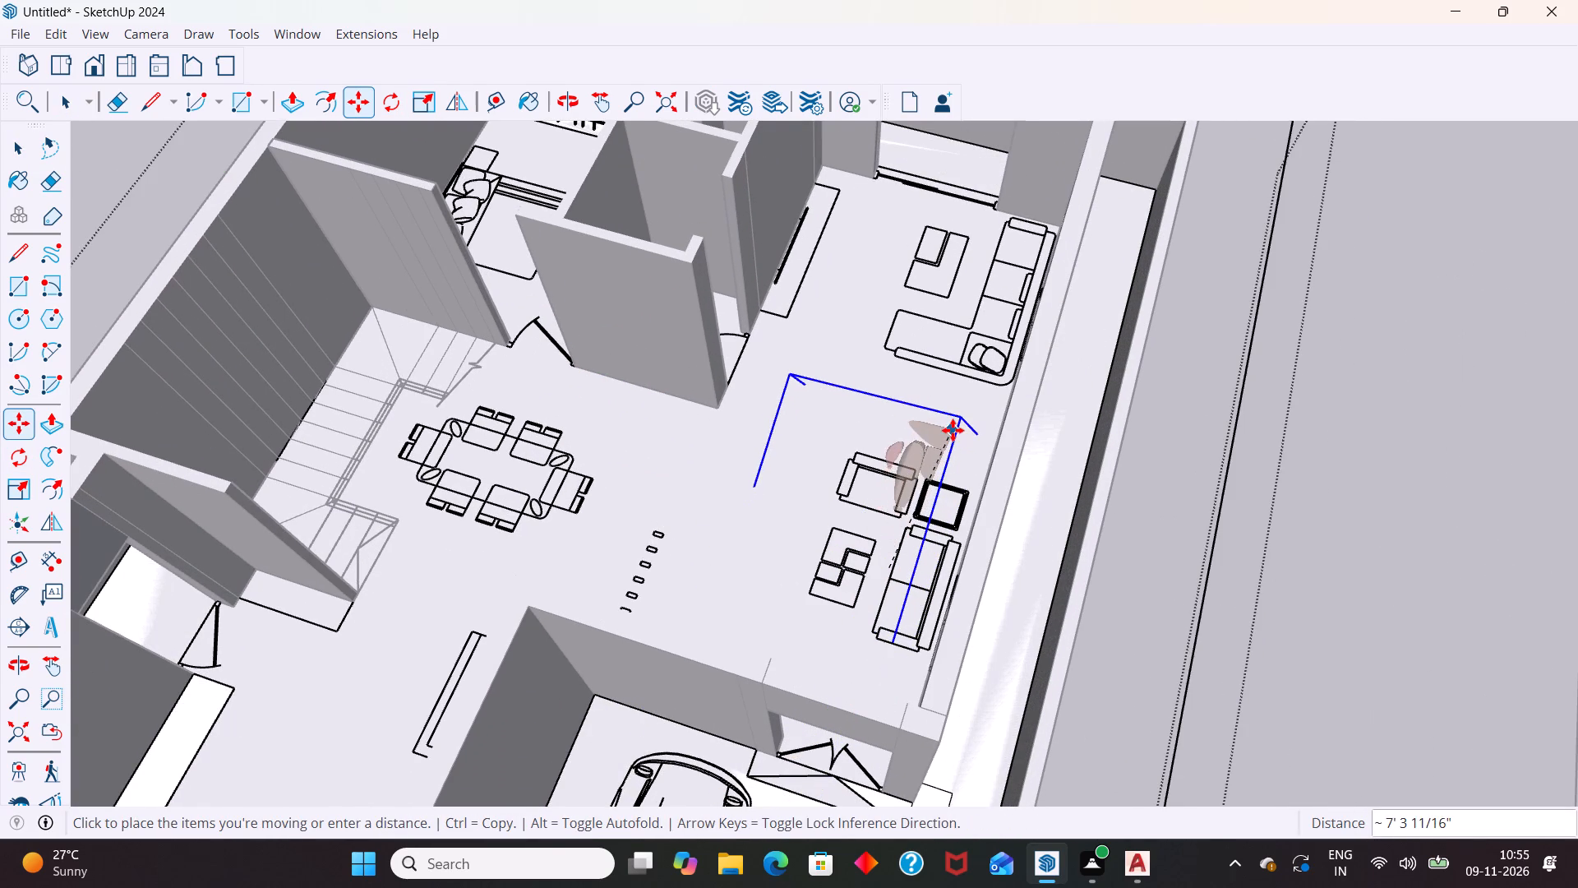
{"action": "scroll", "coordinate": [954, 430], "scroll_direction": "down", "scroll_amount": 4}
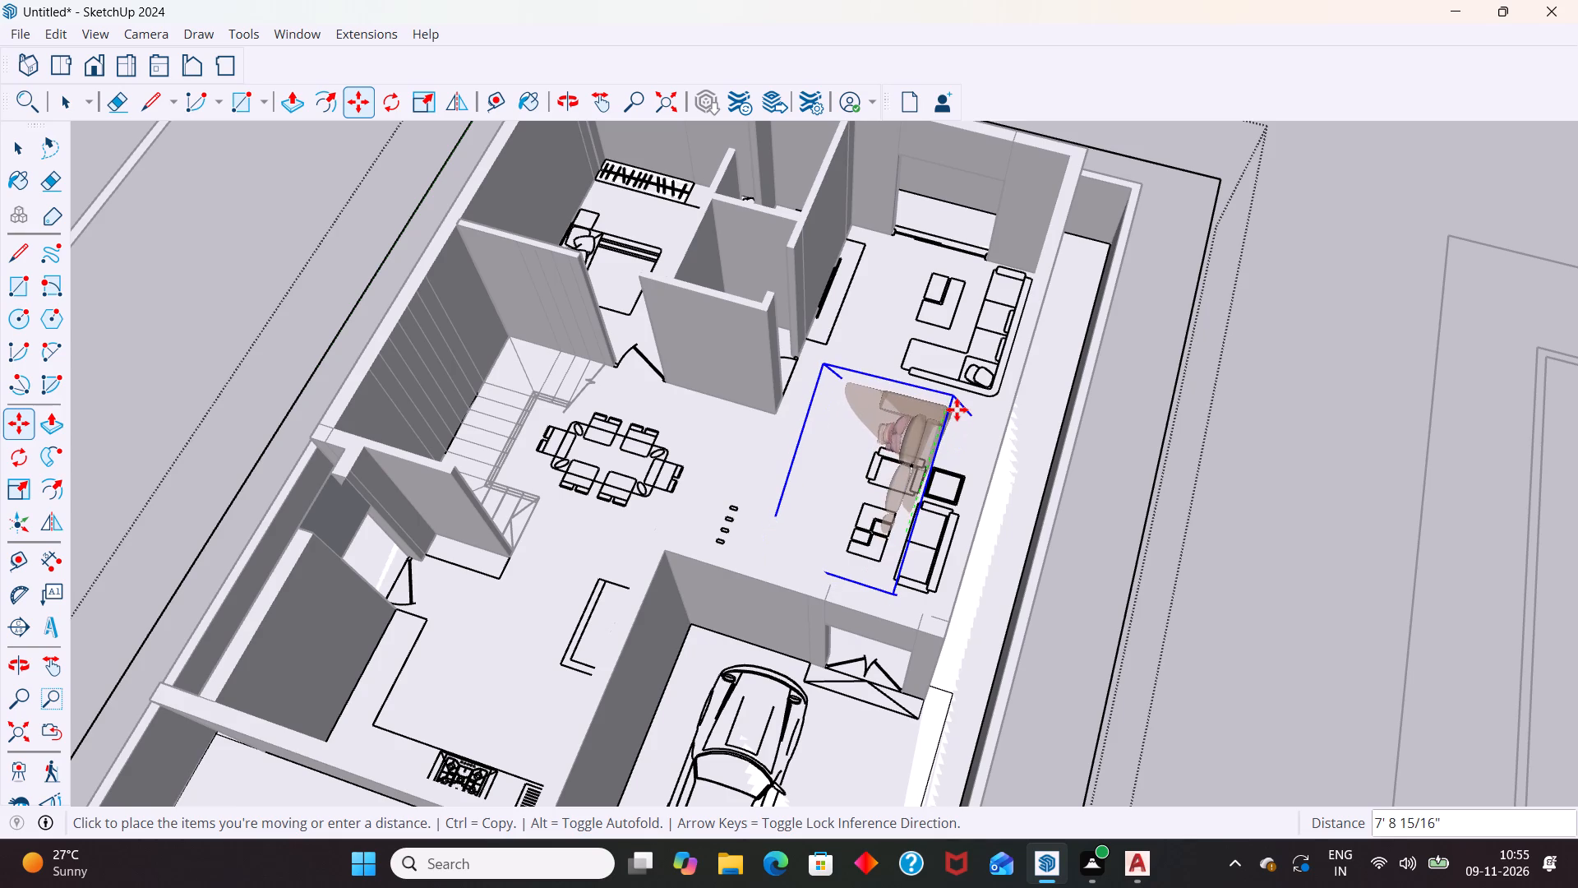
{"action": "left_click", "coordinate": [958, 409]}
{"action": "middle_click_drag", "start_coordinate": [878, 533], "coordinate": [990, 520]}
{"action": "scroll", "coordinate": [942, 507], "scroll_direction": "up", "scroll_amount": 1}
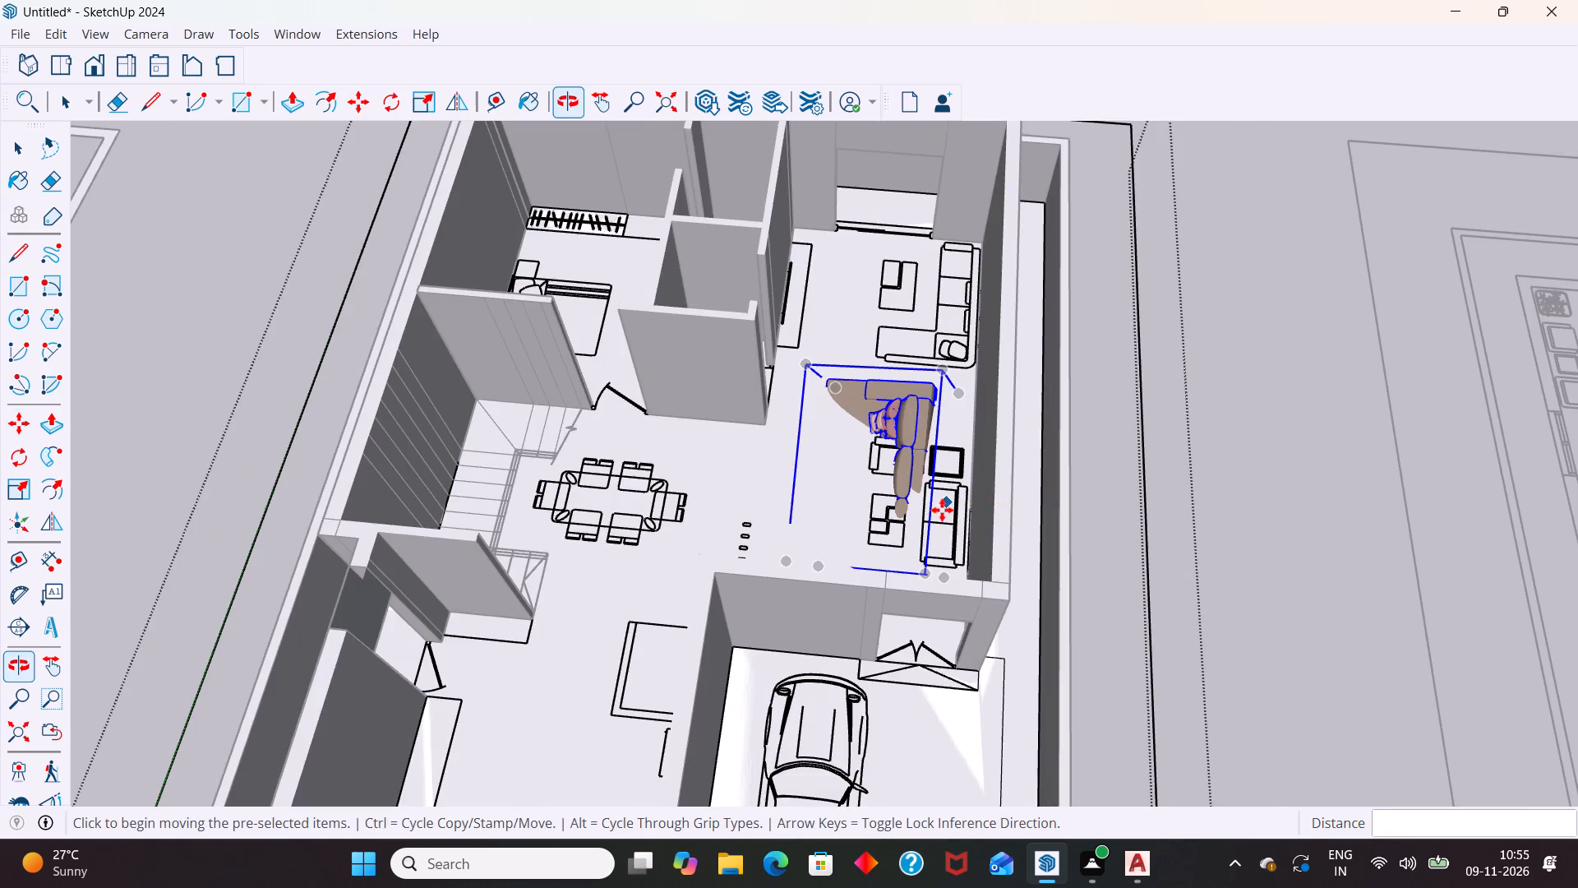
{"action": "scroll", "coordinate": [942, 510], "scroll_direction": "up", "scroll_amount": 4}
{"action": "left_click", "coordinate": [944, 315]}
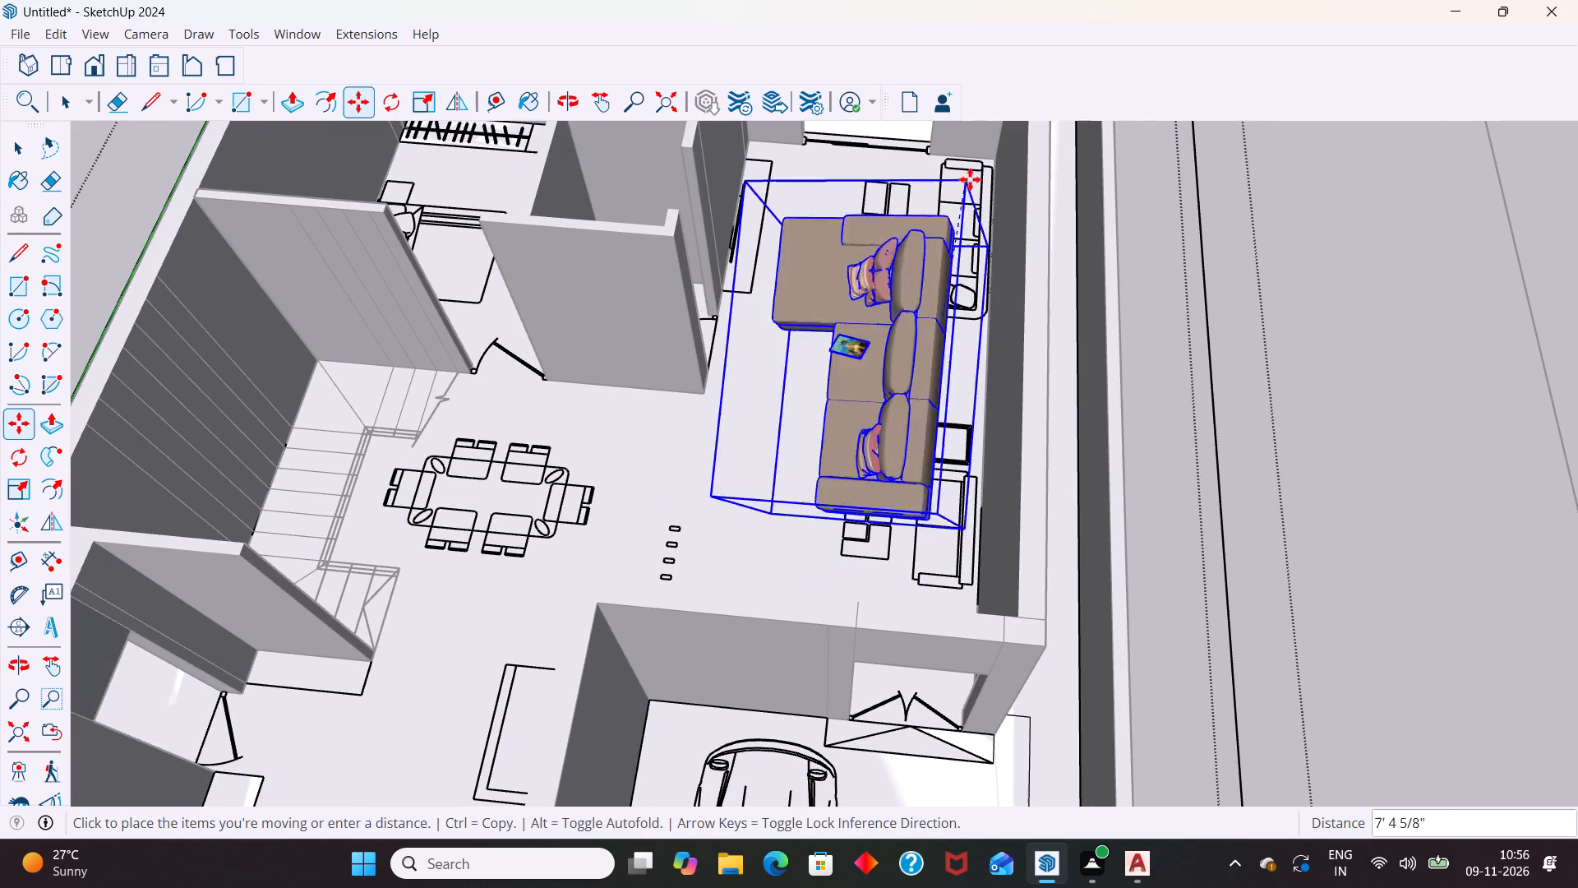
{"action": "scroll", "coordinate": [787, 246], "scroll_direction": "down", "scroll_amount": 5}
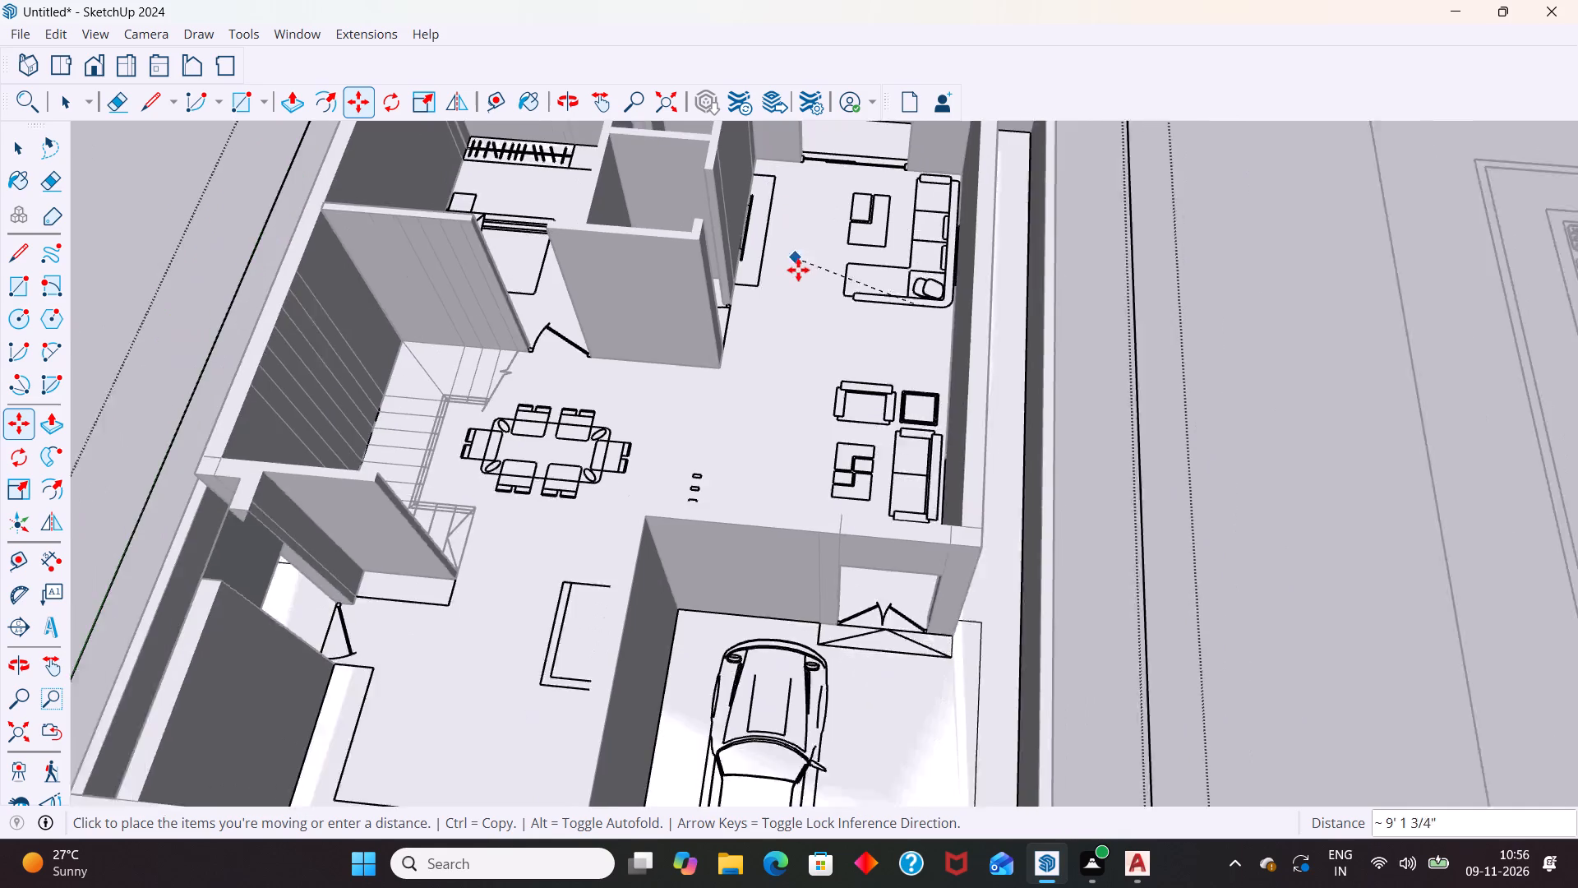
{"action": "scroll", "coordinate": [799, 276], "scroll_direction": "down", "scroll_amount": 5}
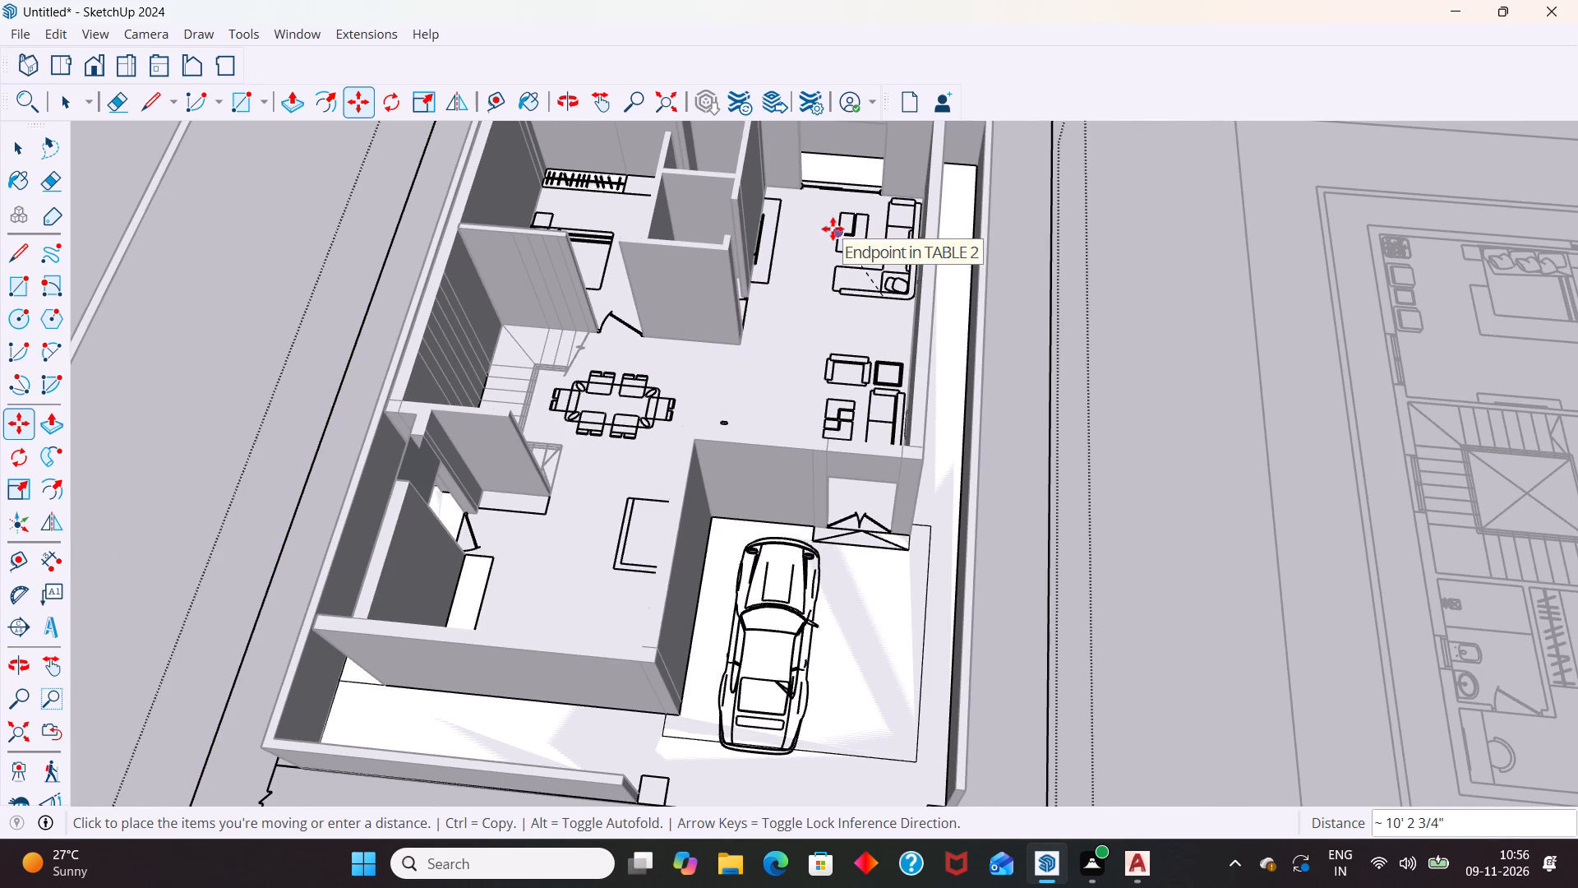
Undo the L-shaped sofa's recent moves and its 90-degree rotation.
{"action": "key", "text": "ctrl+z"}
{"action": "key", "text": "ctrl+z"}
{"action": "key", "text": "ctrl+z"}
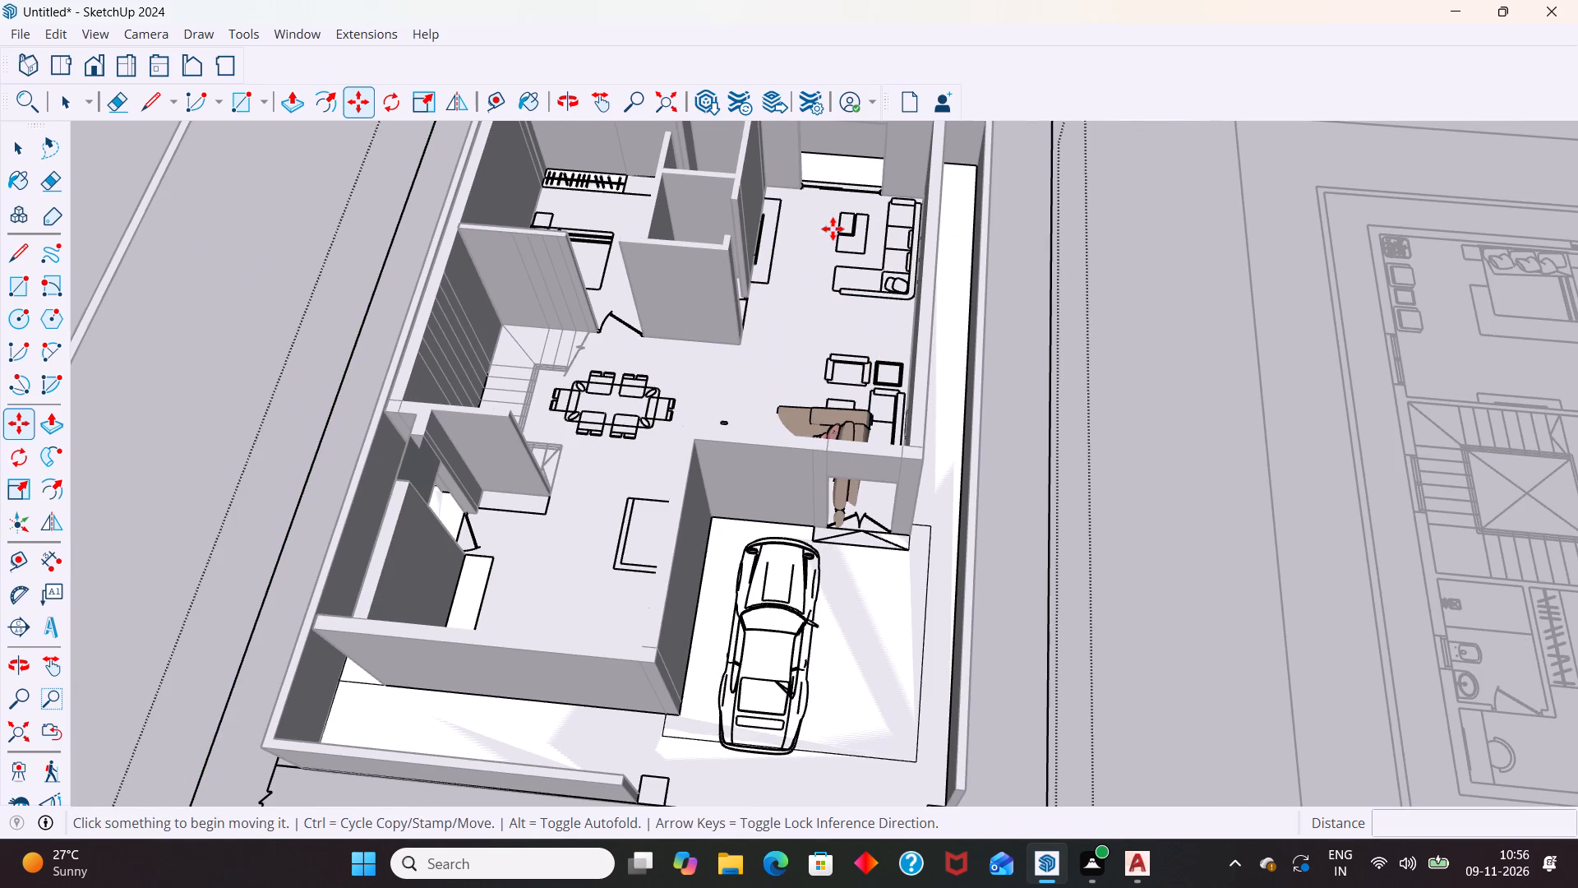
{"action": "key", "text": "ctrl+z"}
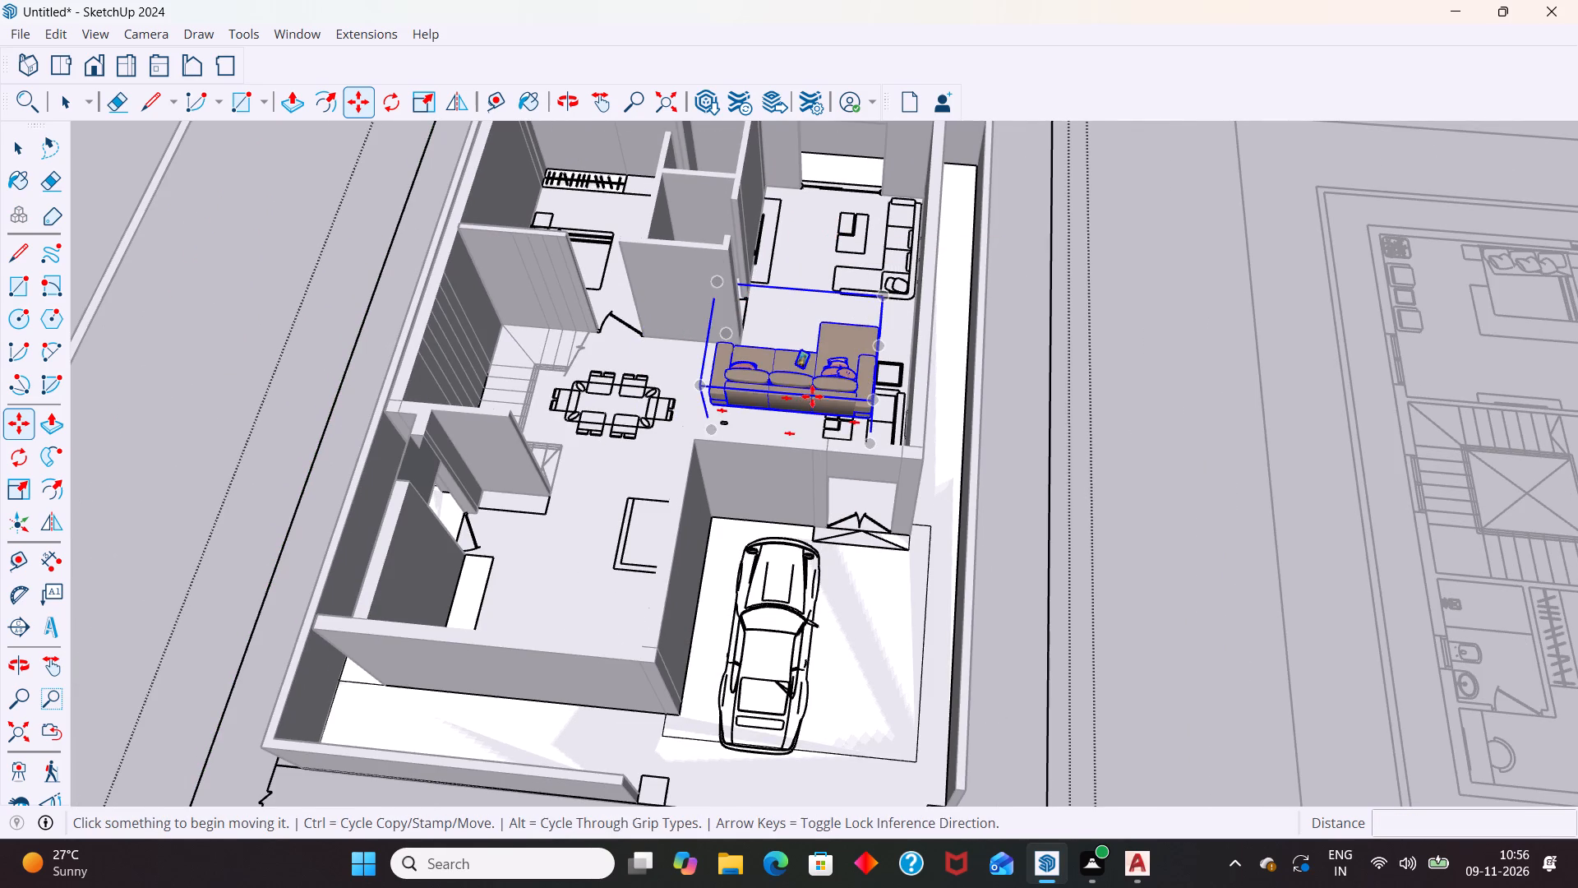
Select the L-shaped sofa and rotate it 90 degrees in plan around its back corner beside the two-seat sofa outline.
{"action": "key", "text": "space"}
{"action": "scroll", "coordinate": [786, 402], "scroll_direction": "up", "scroll_amount": 9}
{"action": "left_click", "coordinate": [792, 393]}
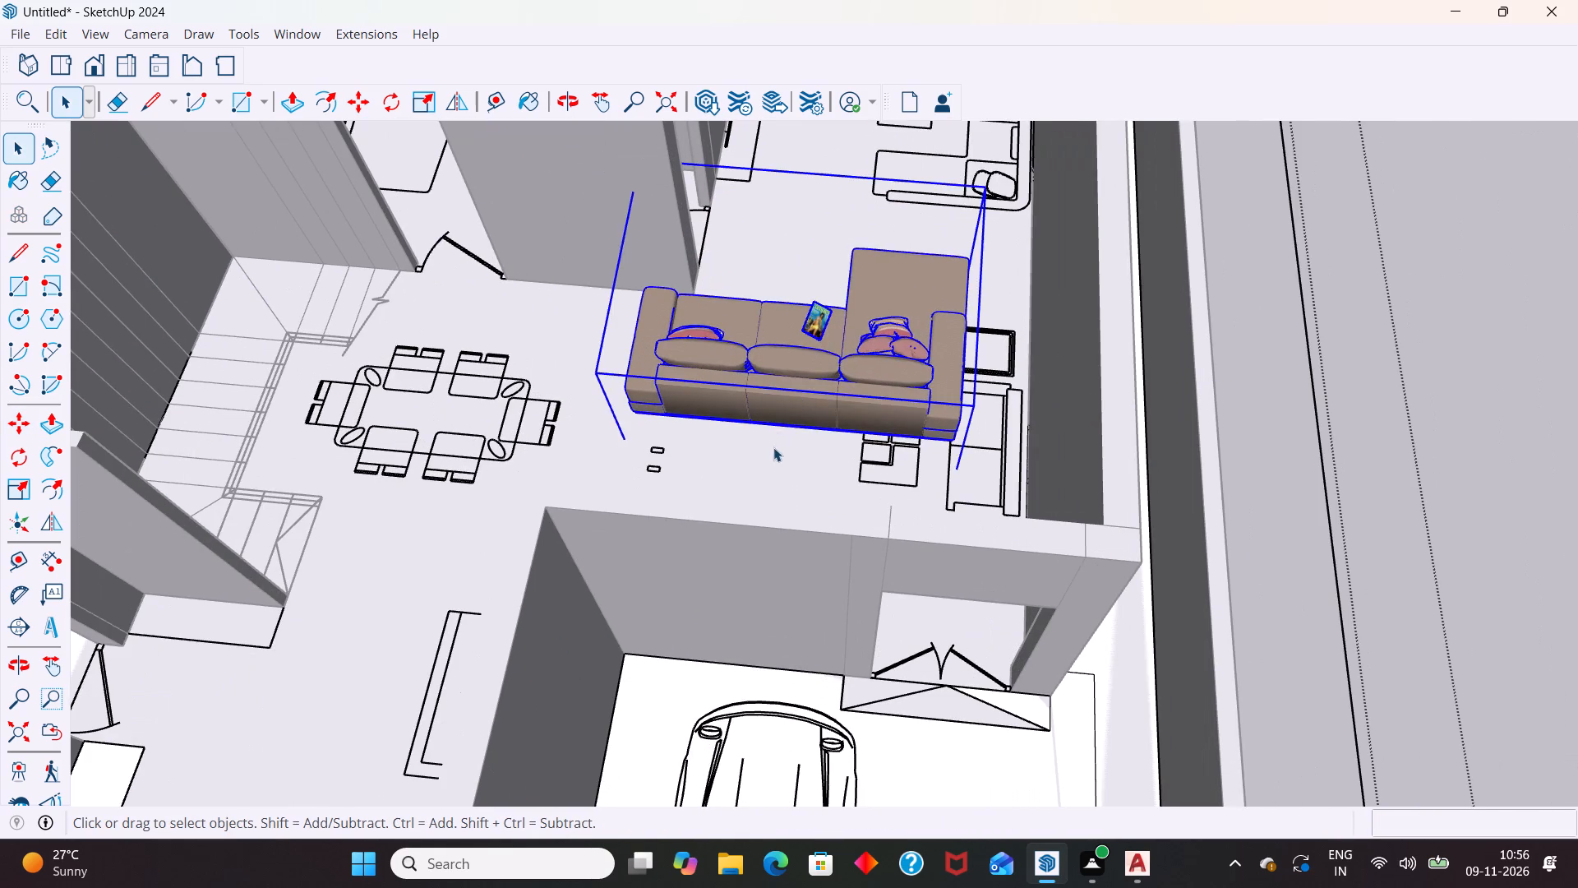
{"action": "middle_click_drag", "start_coordinate": [774, 462], "coordinate": [805, 542]}
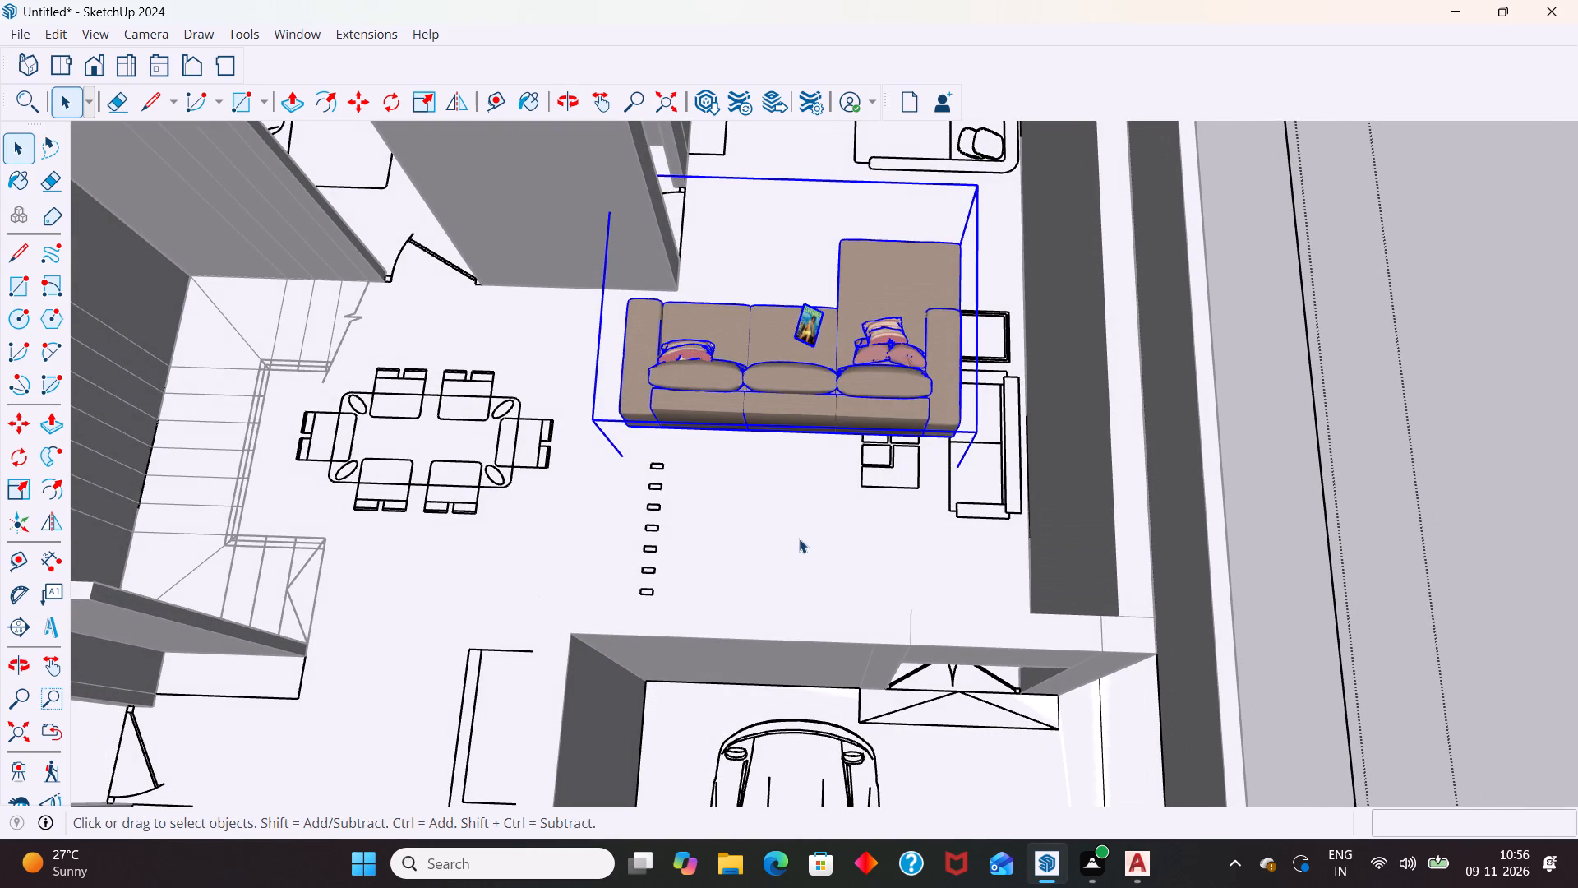
{"action": "key", "text": "q"}
{"action": "key", "text": "Up"}
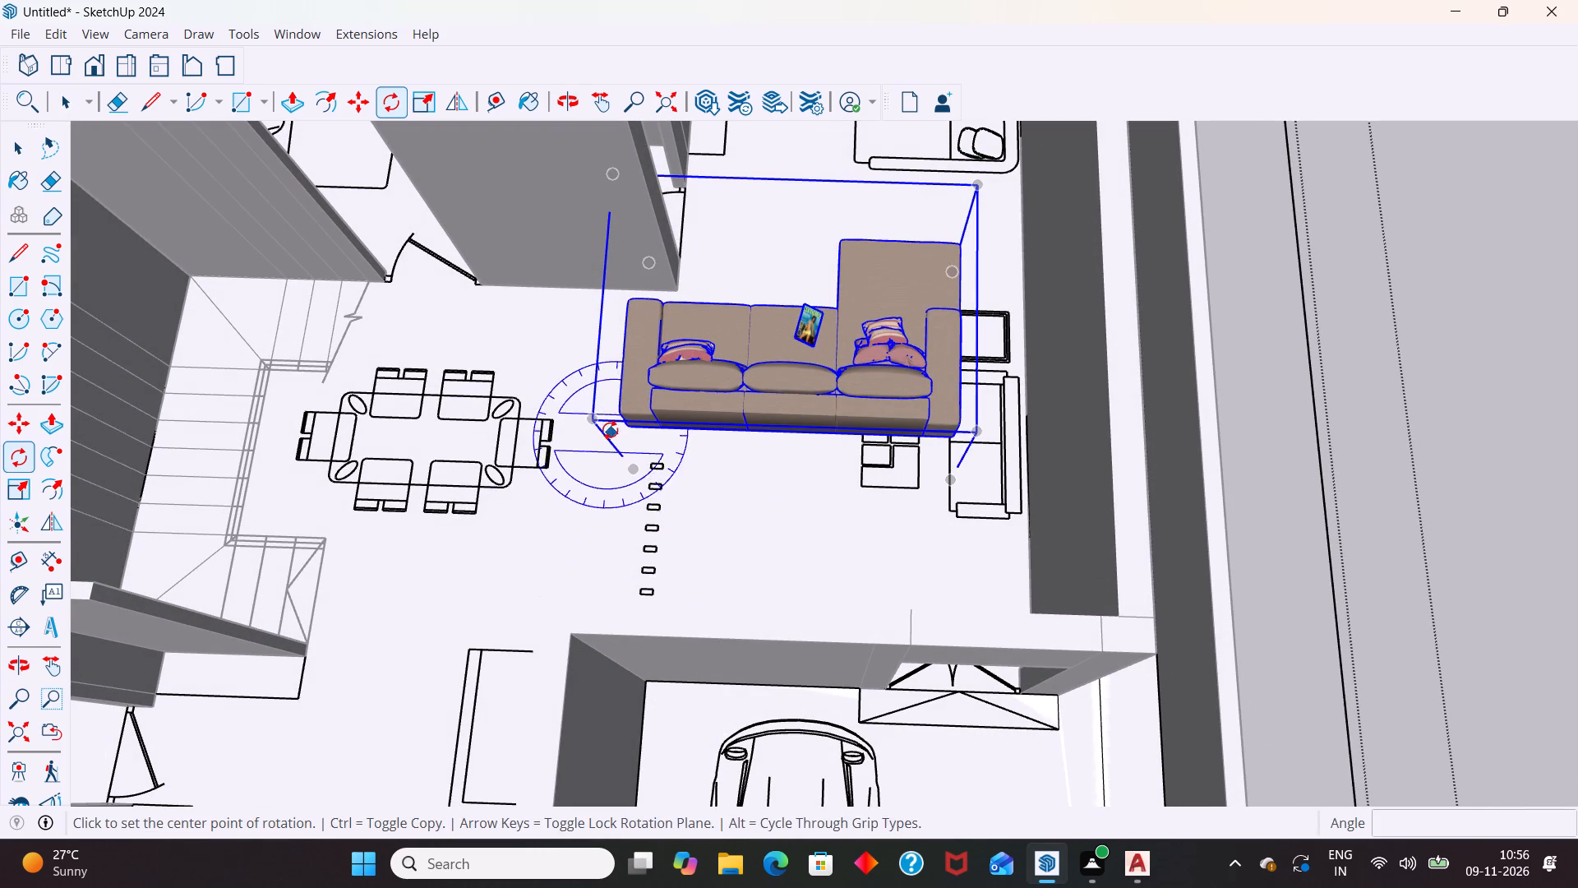
{"action": "left_click", "coordinate": [978, 432]}
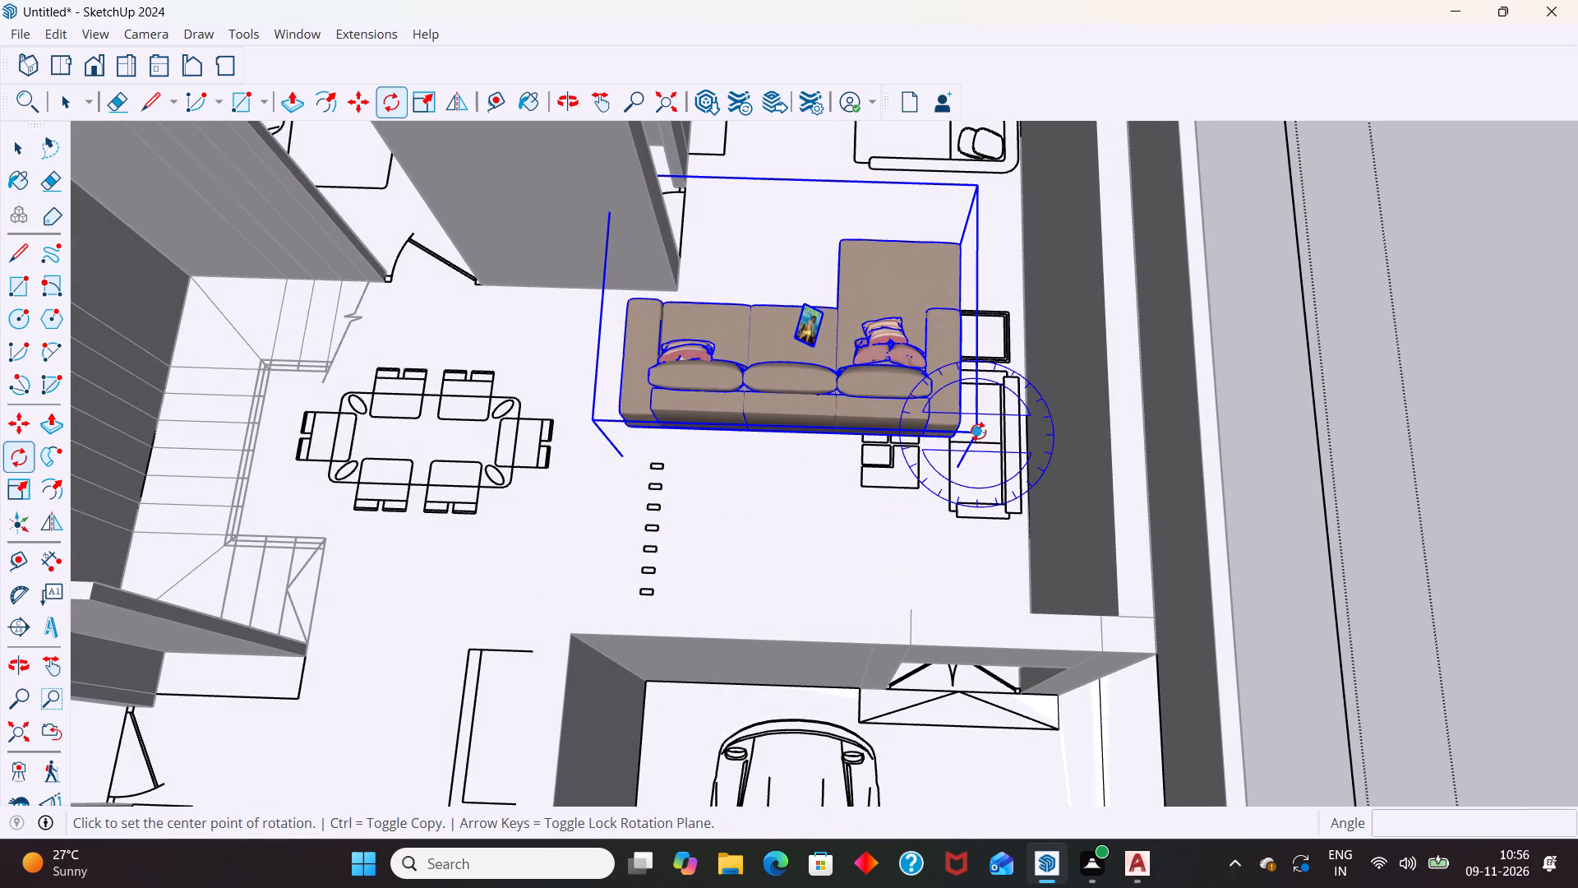
{"action": "left_click", "coordinate": [978, 180]}
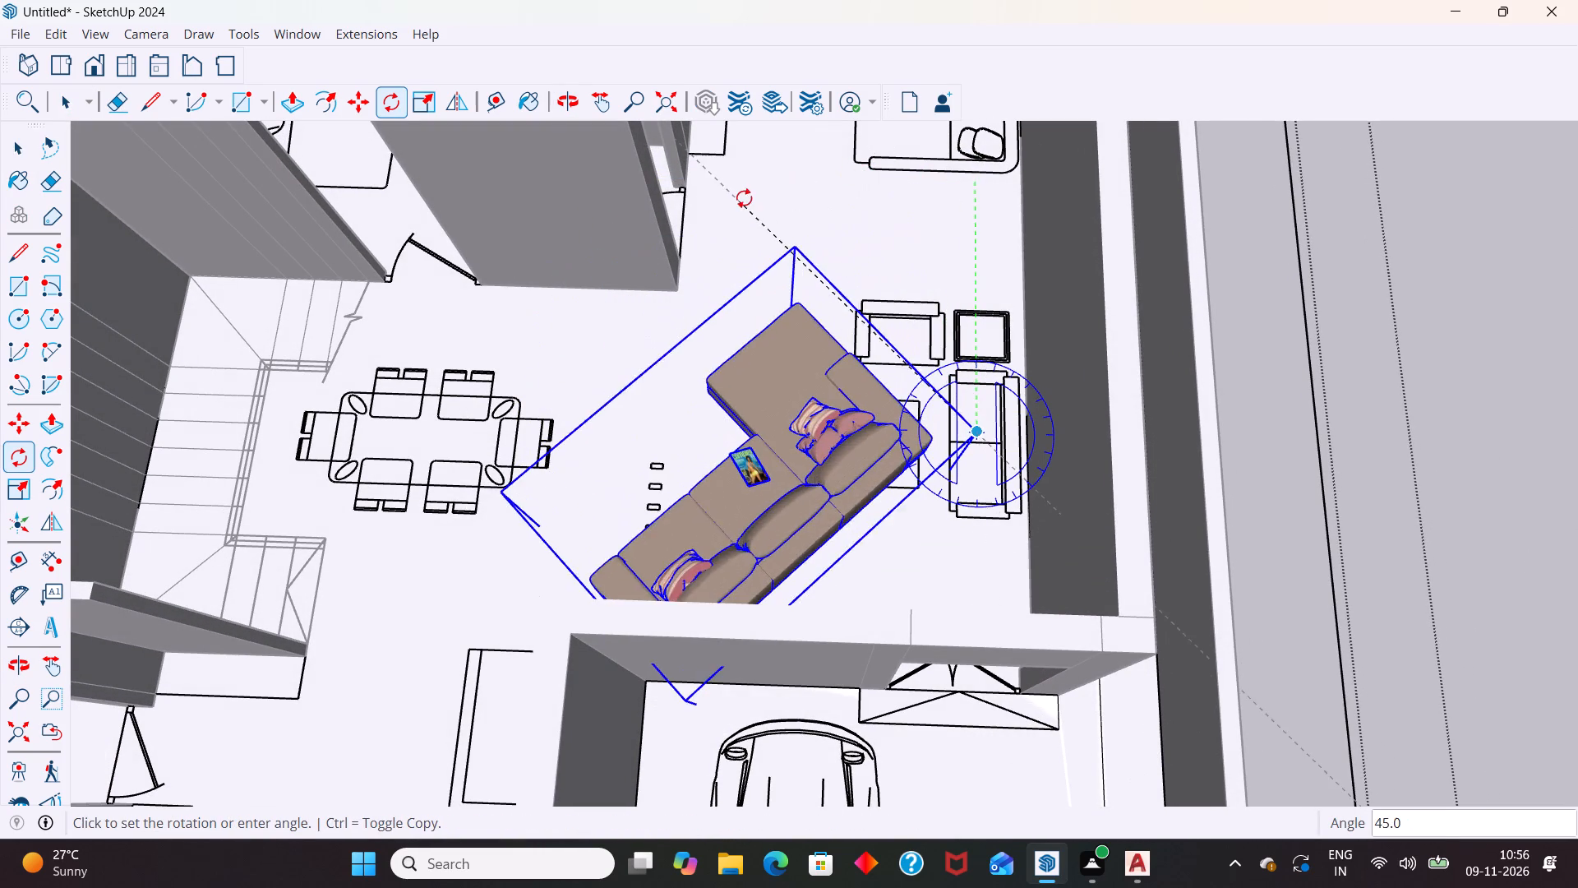
{"action": "left_click", "coordinate": [600, 422]}
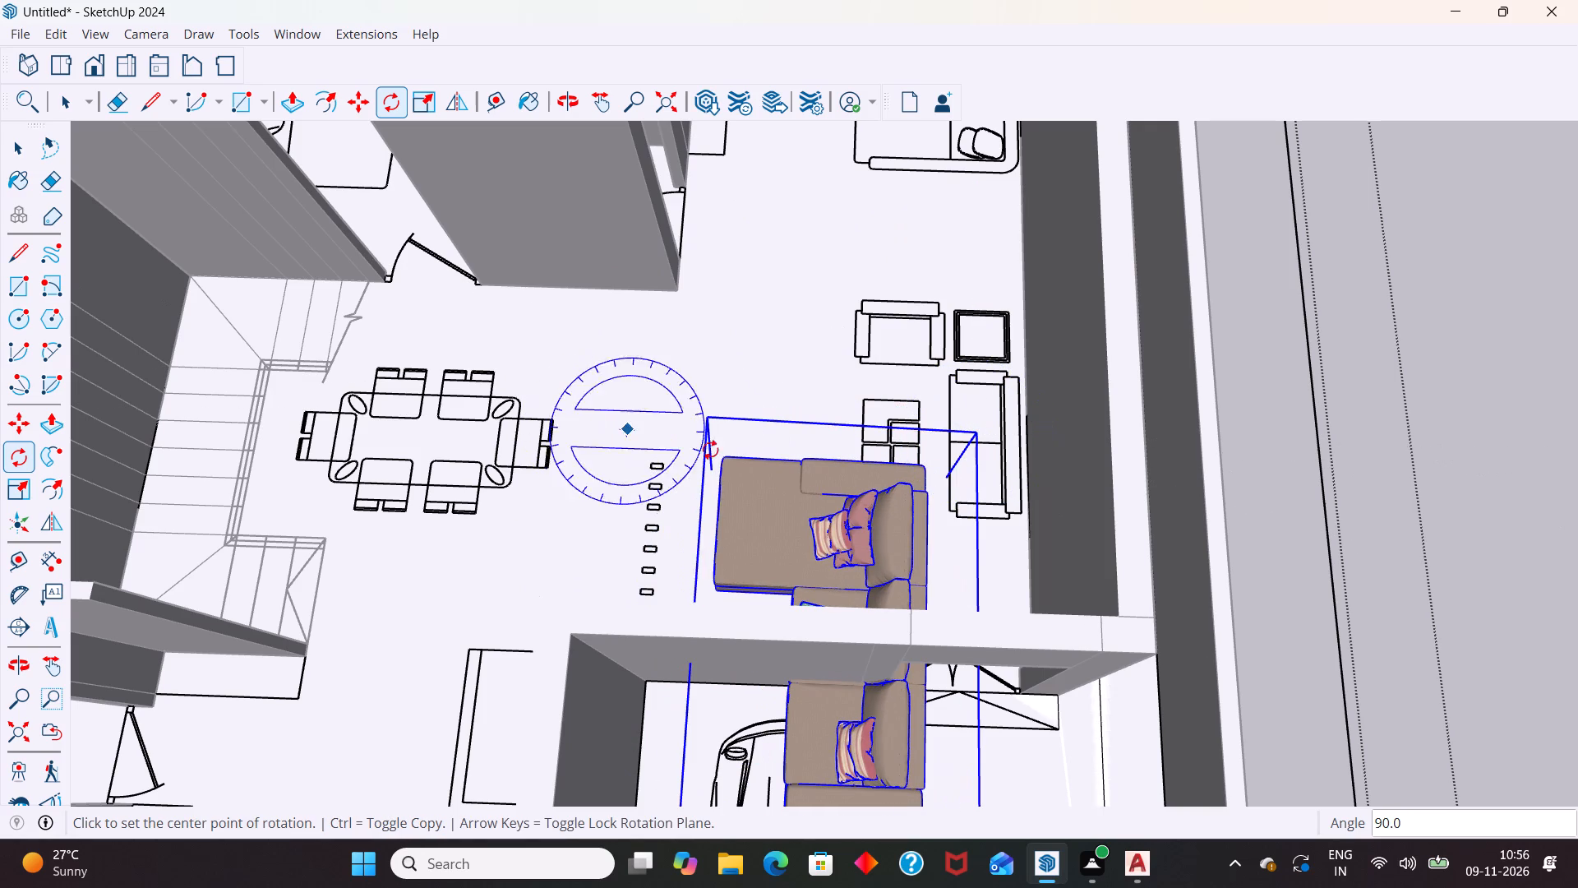
Move the rotated L-shaped sofa by its back corners over the seating outlines, with its back along the long side wall.
{"action": "scroll", "coordinate": [1053, 432], "scroll_direction": "up", "scroll_amount": 2}
{"action": "key", "text": "m"}
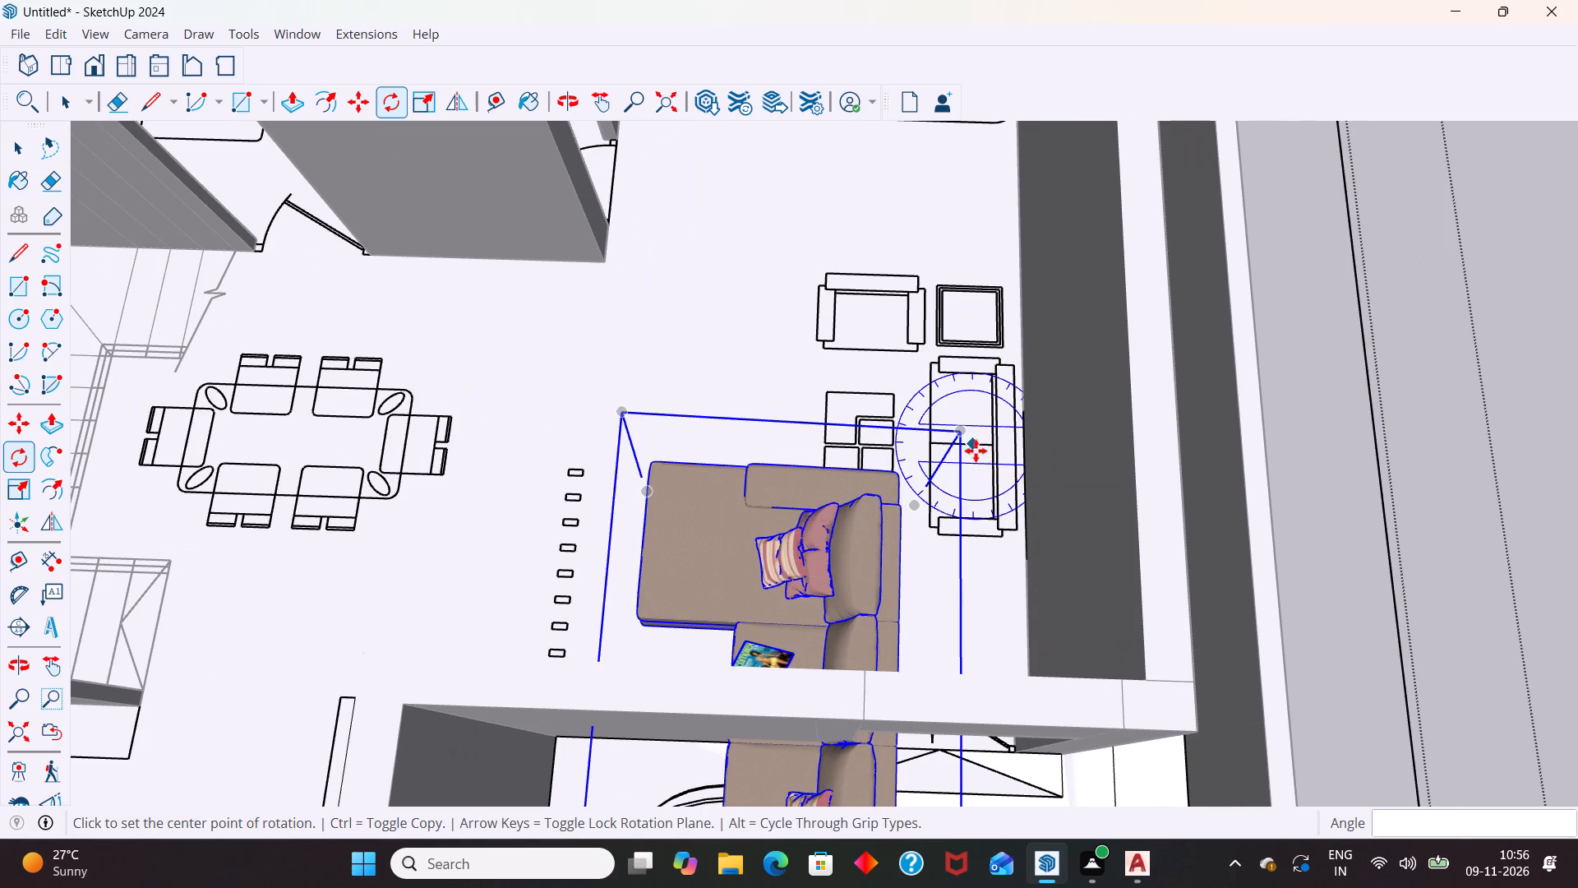
{"action": "left_click", "coordinate": [955, 432]}
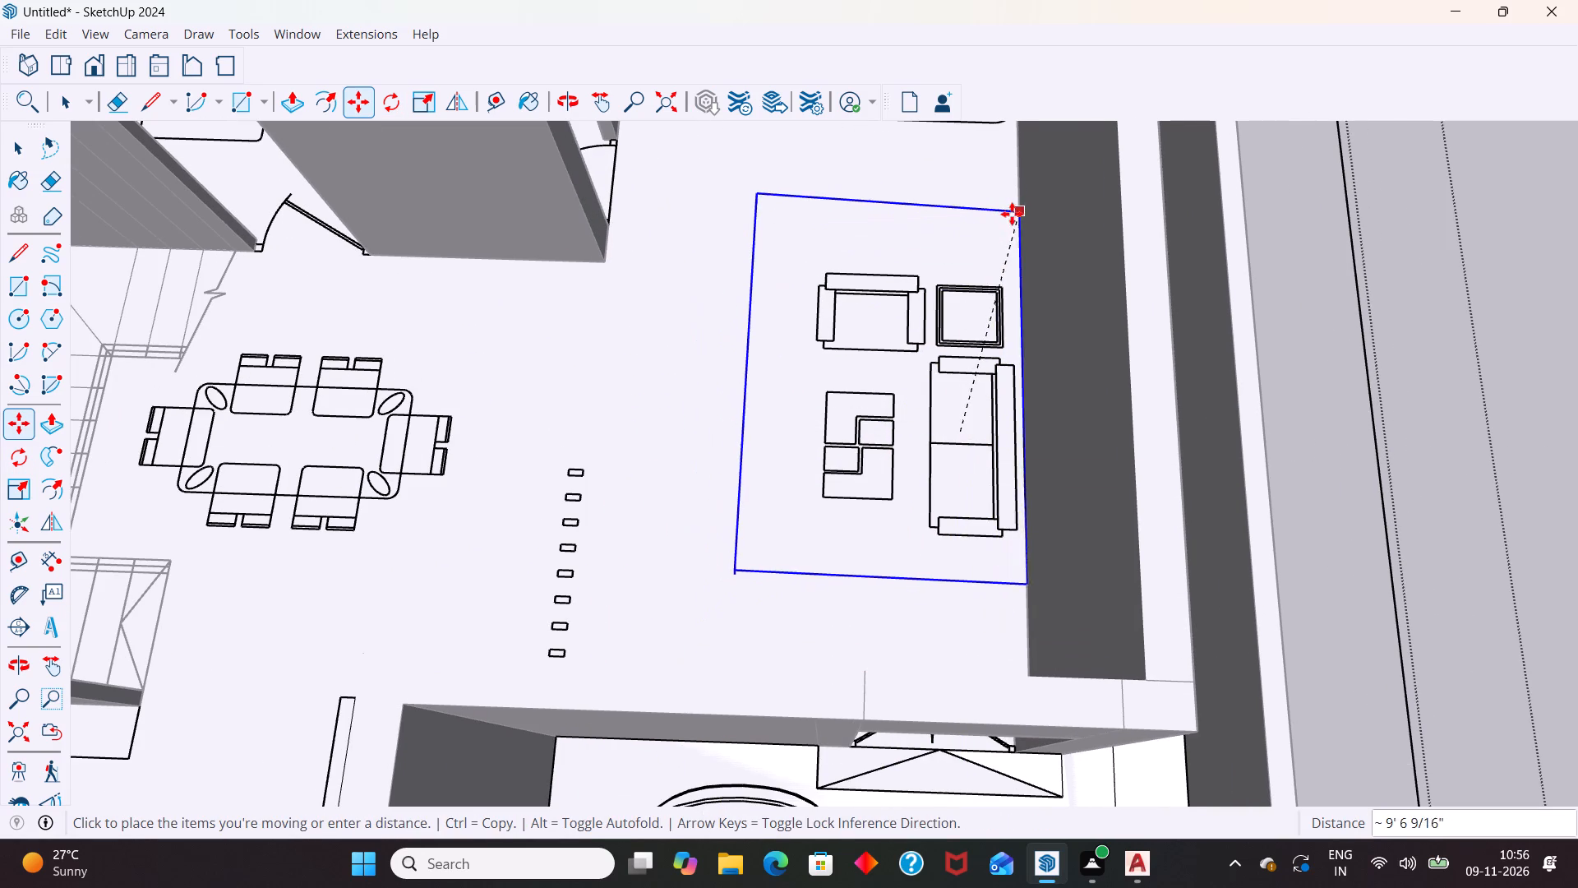
{"action": "left_click", "coordinate": [1010, 219]}
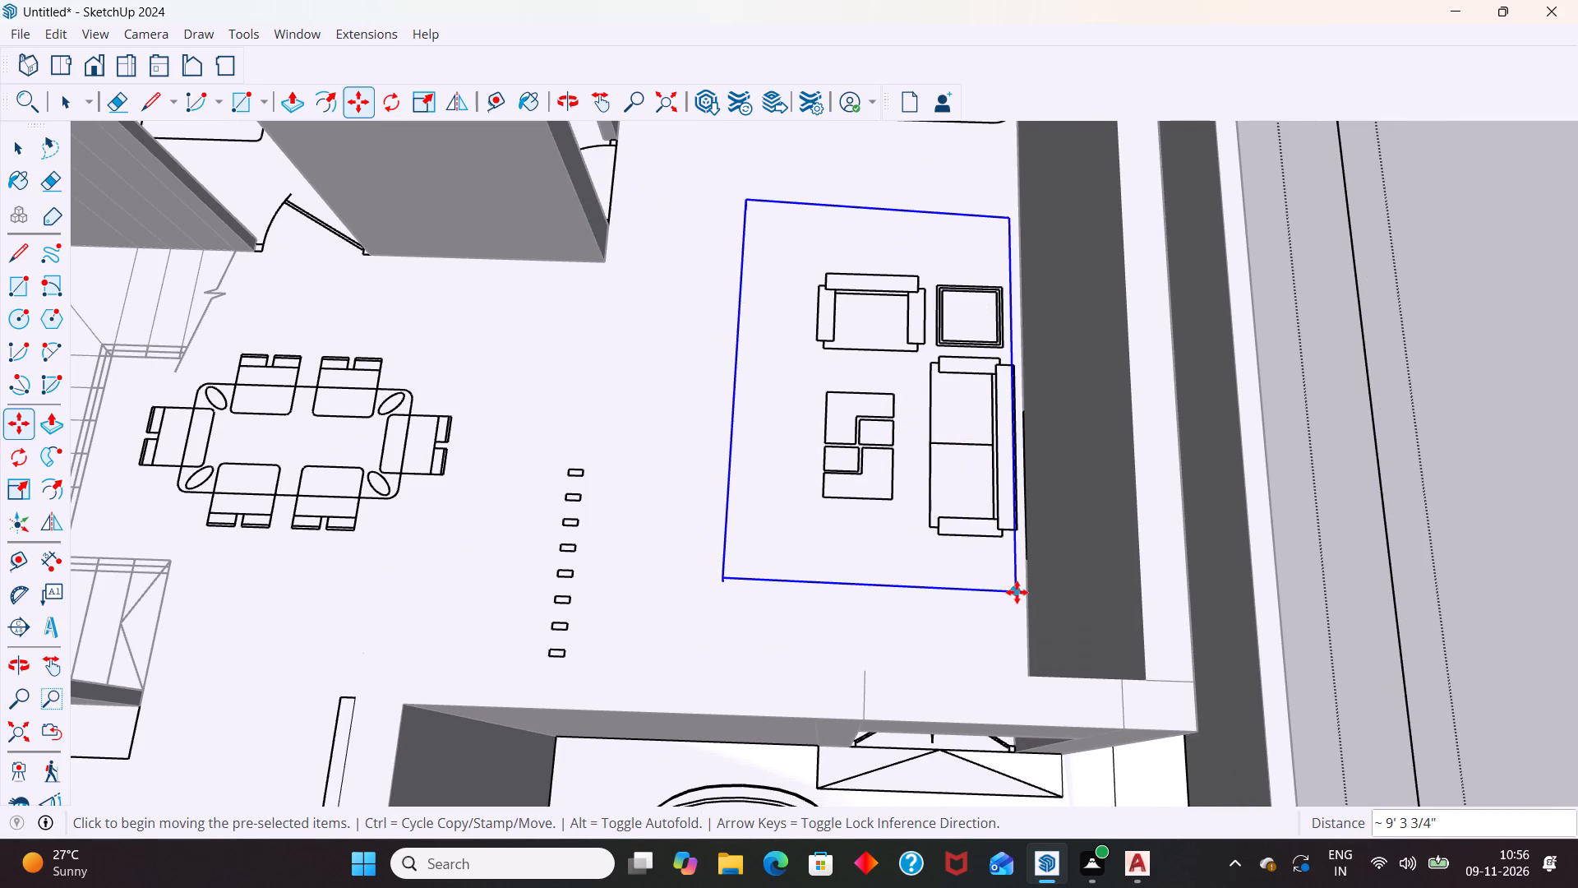
{"action": "left_click", "coordinate": [1017, 591]}
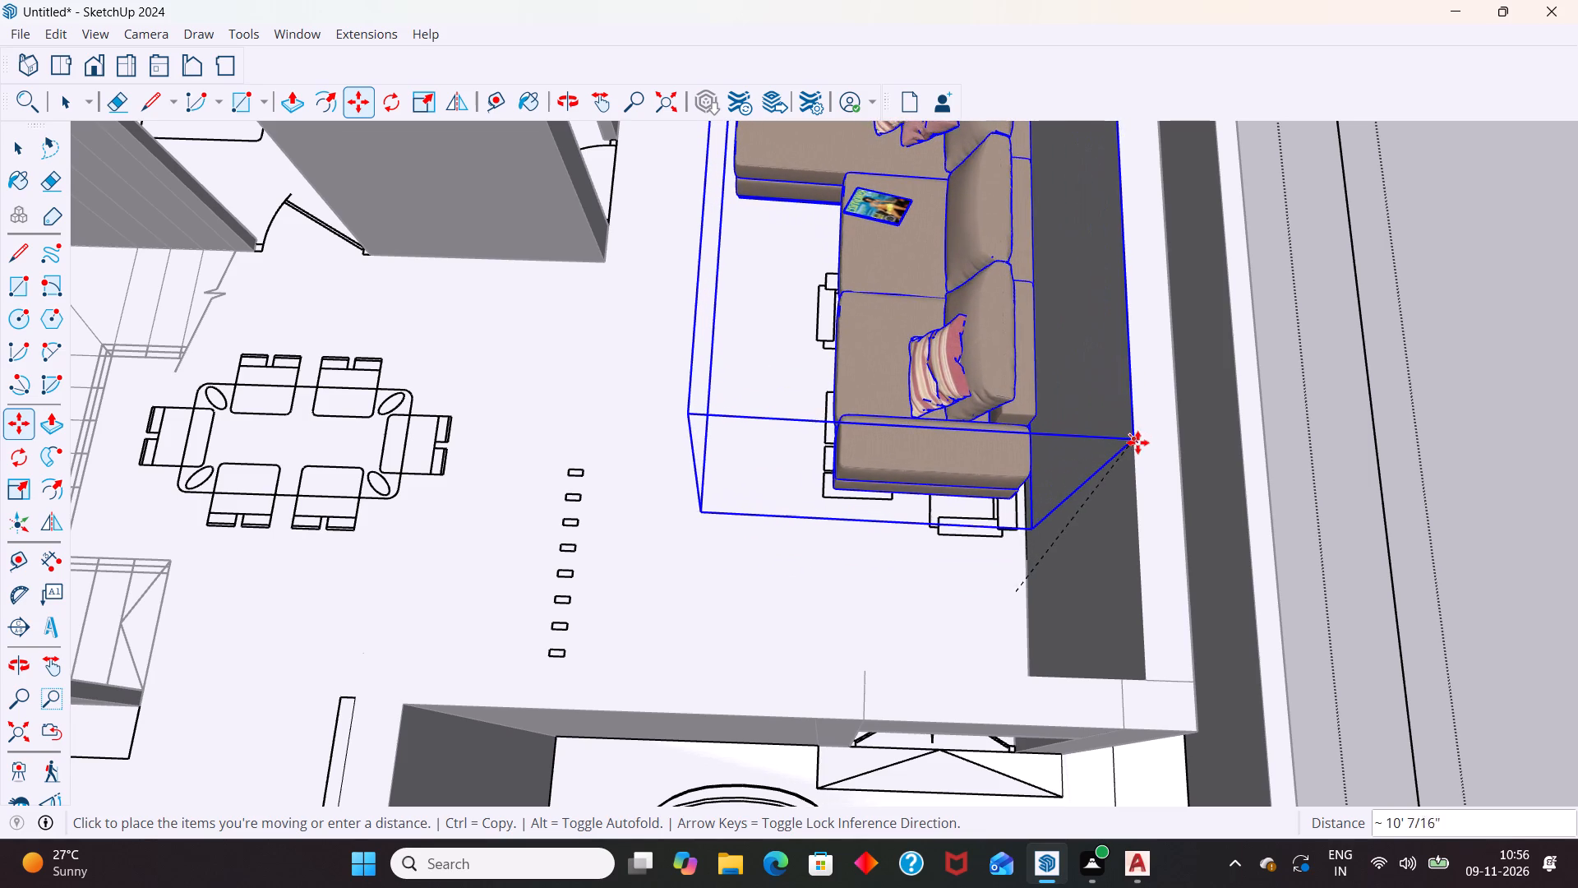
{"action": "left_click", "coordinate": [1137, 442]}
Move the L-shaped sofa about 9 13/16" by its bottom armrest corner toward the end corner of the two-seat sofa outline.
{"action": "scroll", "coordinate": [1000, 568], "scroll_direction": "up", "scroll_amount": 4}
{"action": "middle_click_drag", "start_coordinate": [1011, 564], "coordinate": [1022, 405]}
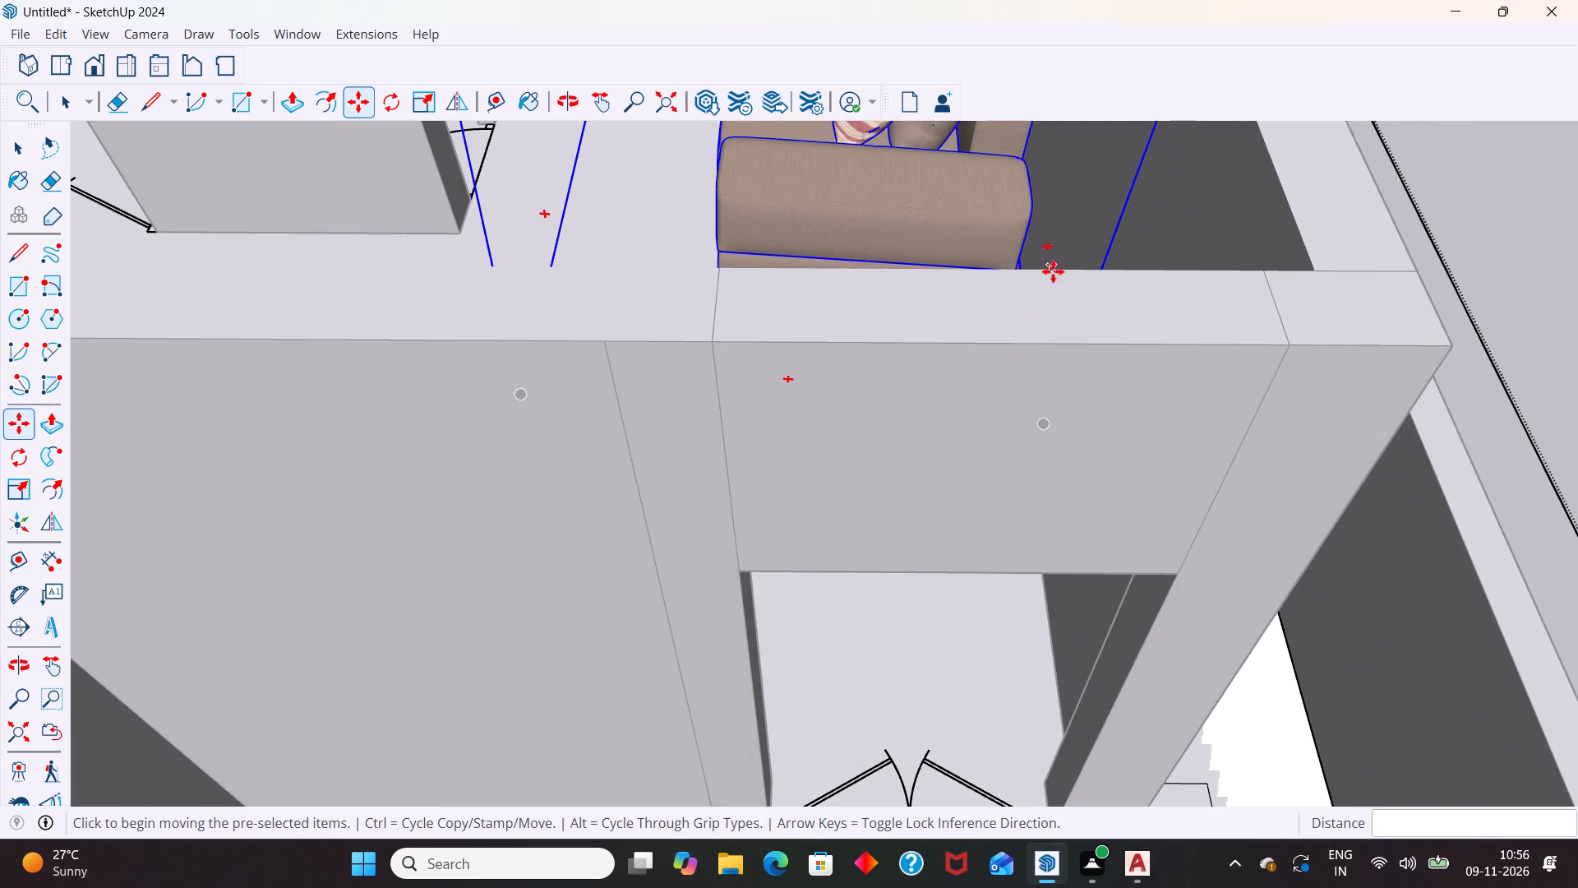
{"action": "middle_click_drag", "start_coordinate": [1058, 309], "coordinate": [907, 539]}
{"action": "scroll", "coordinate": [1028, 327], "scroll_direction": "down", "scroll_amount": 5}
{"action": "scroll", "coordinate": [1115, 228], "scroll_direction": "up", "scroll_amount": 6}
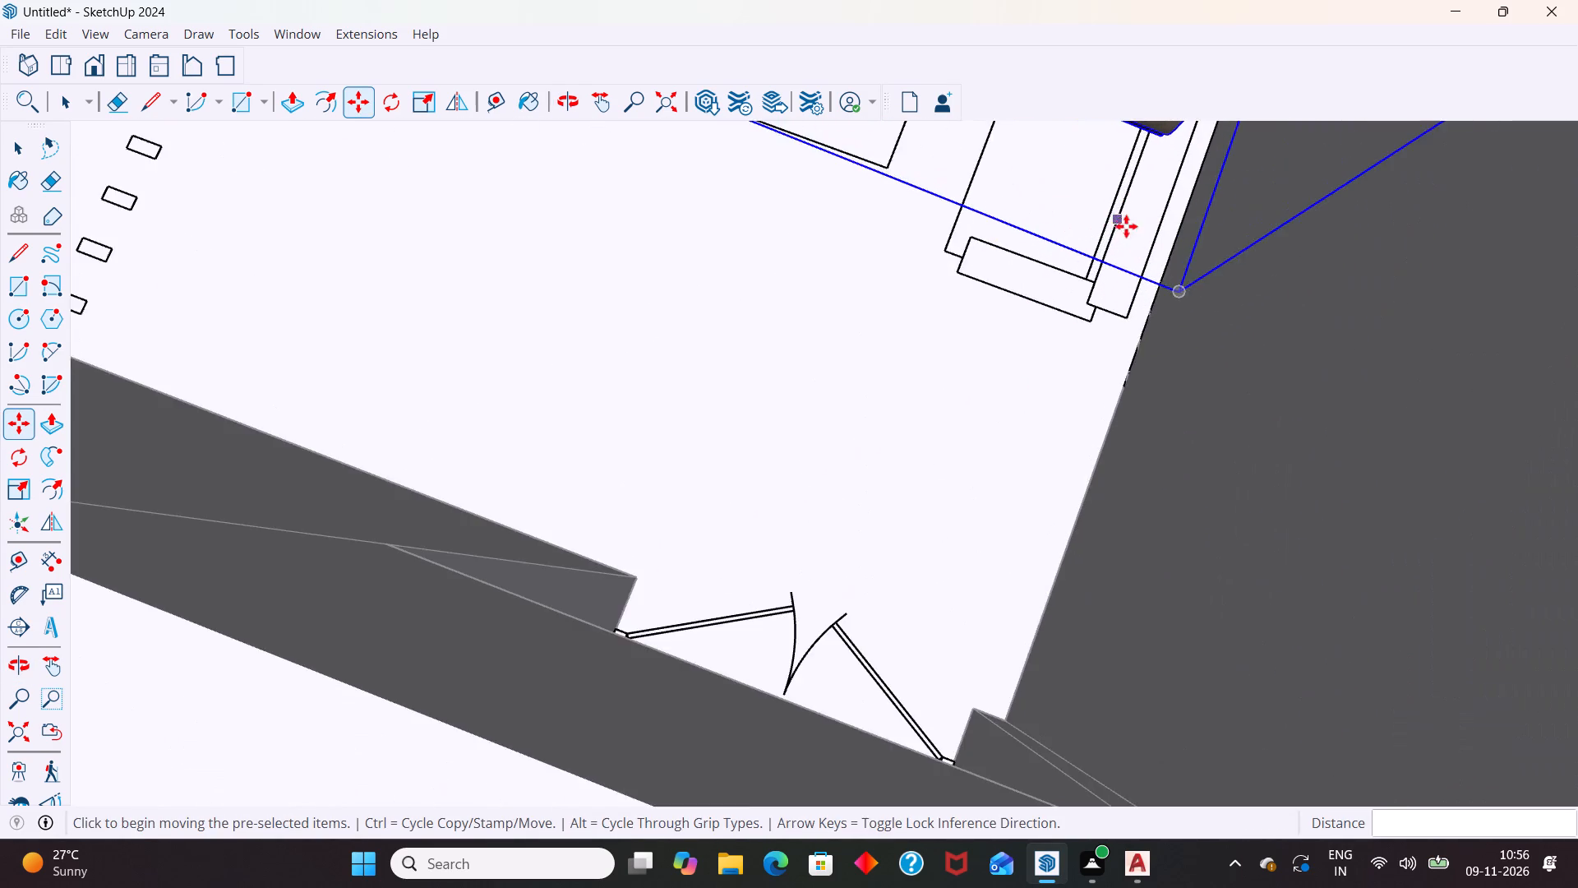
{"action": "scroll", "coordinate": [1081, 411], "scroll_direction": "down", "scroll_amount": 7}
{"action": "scroll", "coordinate": [1088, 350], "scroll_direction": "up", "scroll_amount": 9}
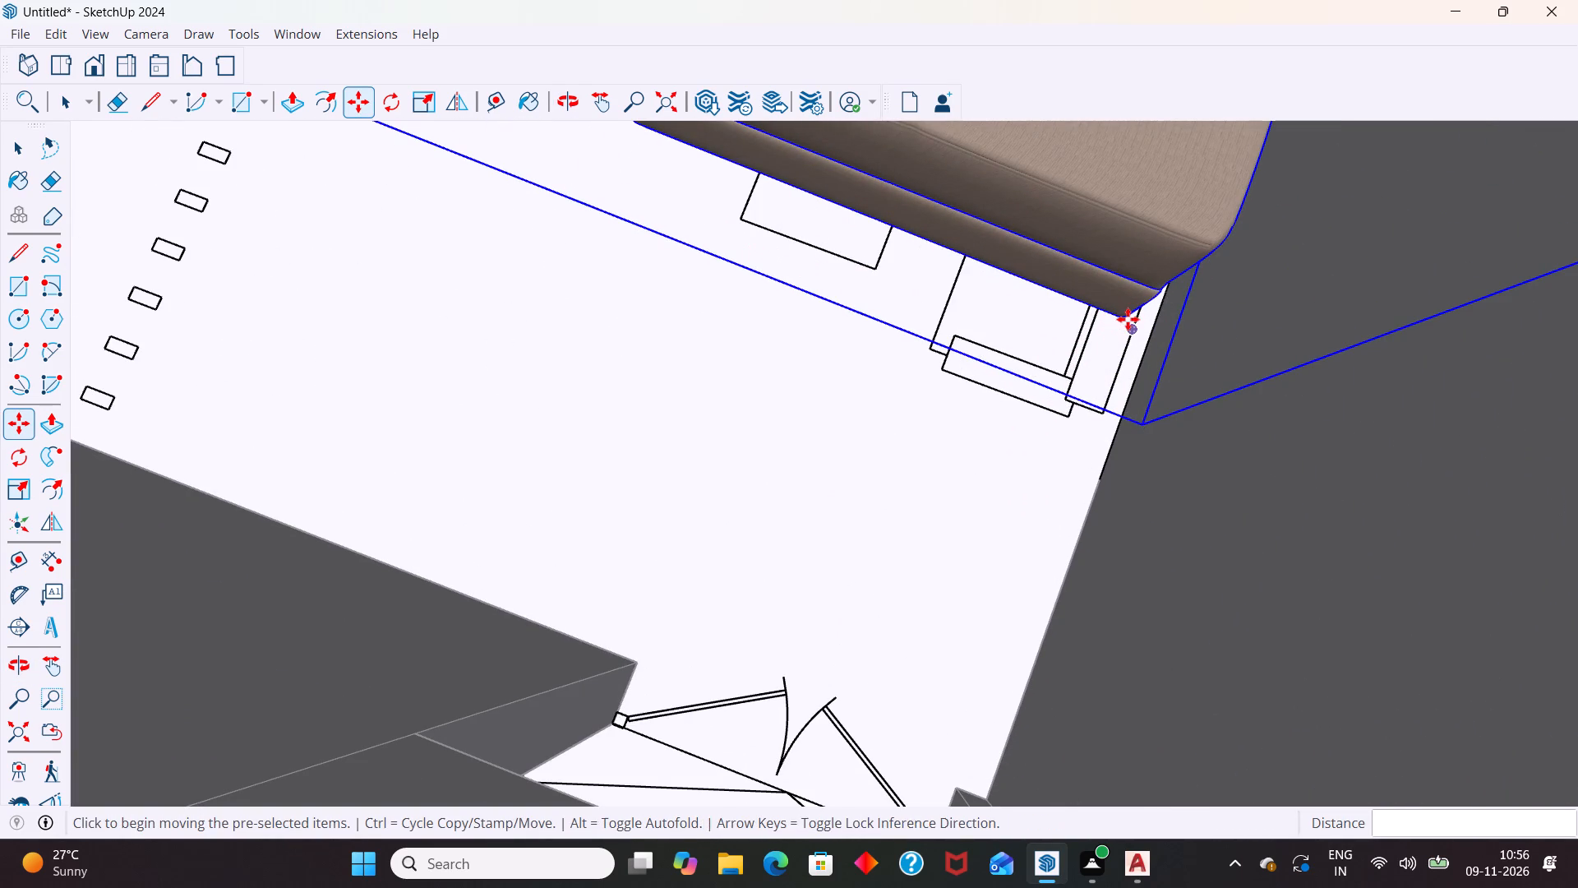
{"action": "left_click_drag", "start_coordinate": [1123, 318], "coordinate": [1123, 326]}
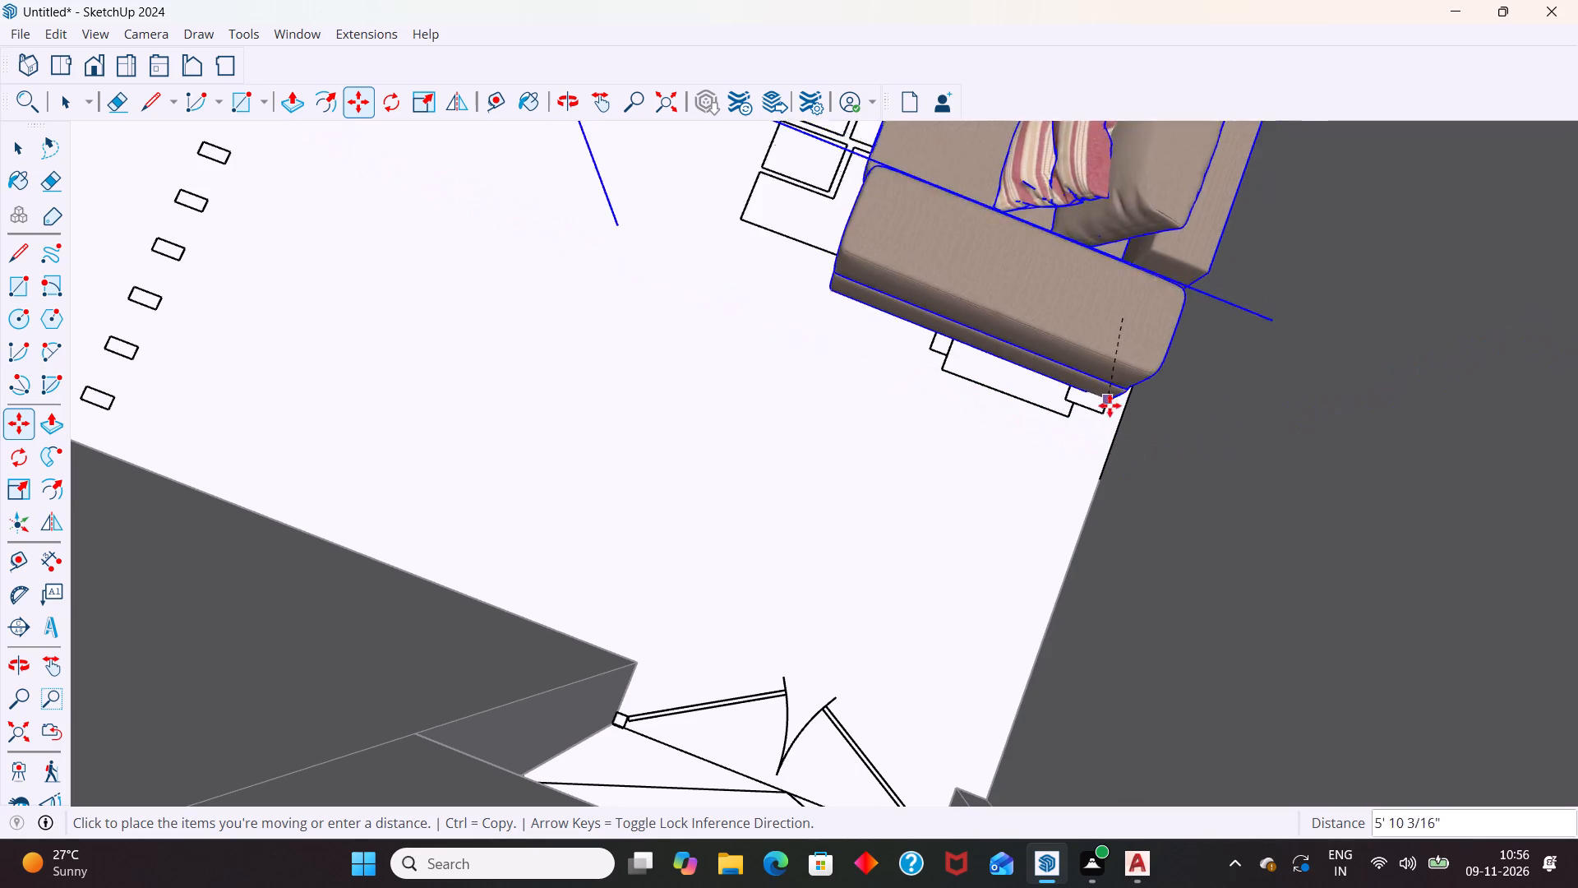
{"action": "left_click", "coordinate": [1081, 426]}
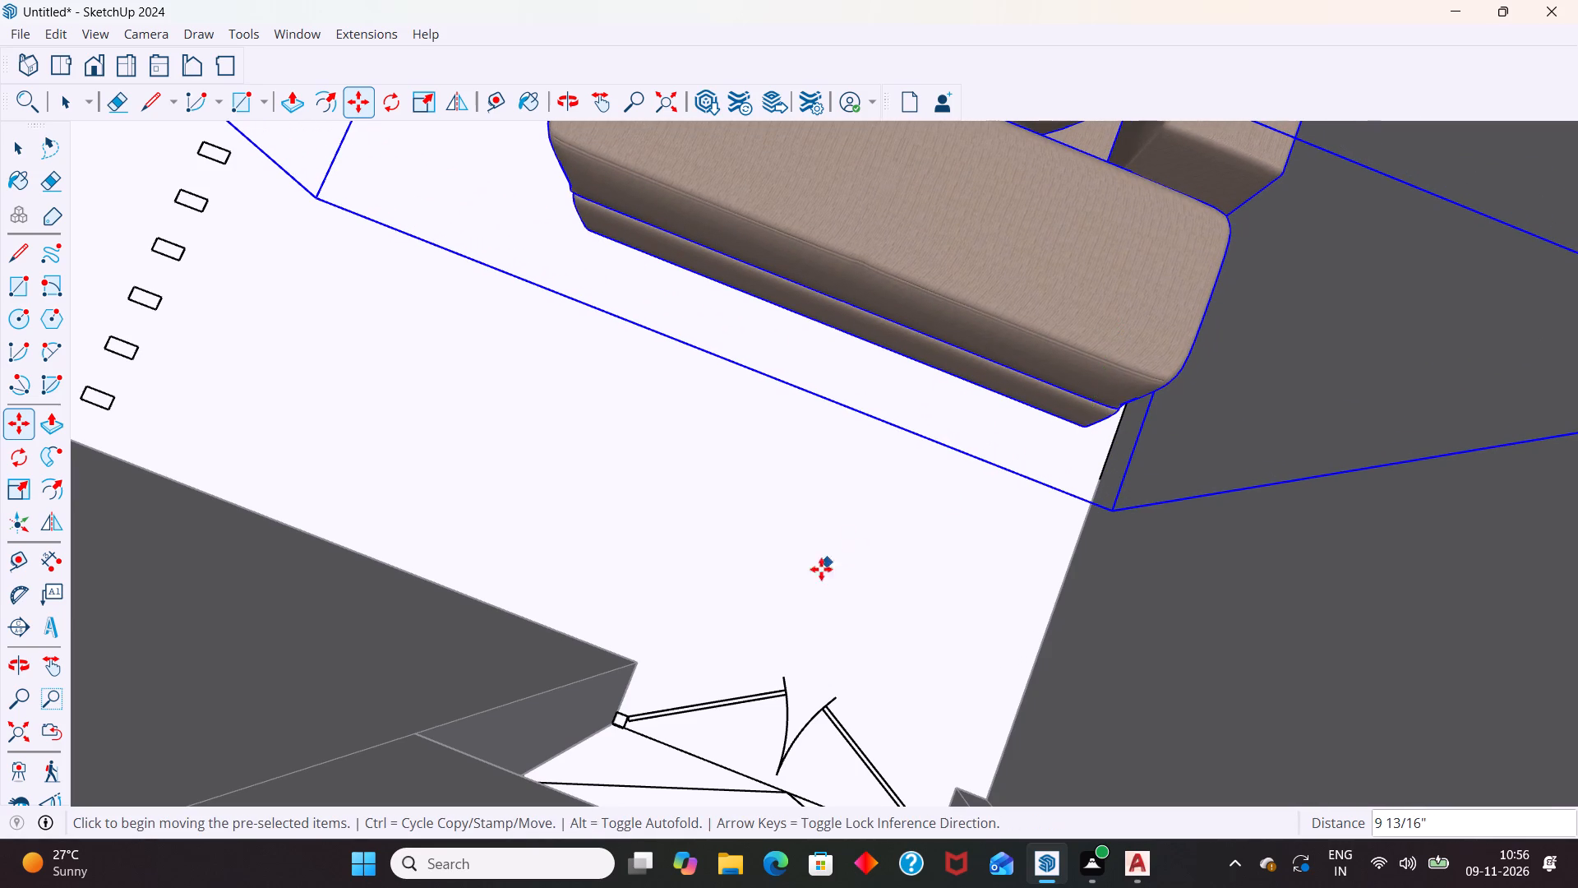
Move the L-shaped sofa about 3' 3 13/16" away from the long side wall by its front bottom armrest corner.
{"action": "scroll", "coordinate": [801, 615], "scroll_direction": "down", "scroll_amount": 10}
{"action": "middle_click_drag", "start_coordinate": [814, 601], "coordinate": [940, 539]}
{"action": "scroll", "coordinate": [880, 497], "scroll_direction": "down", "scroll_amount": 6}
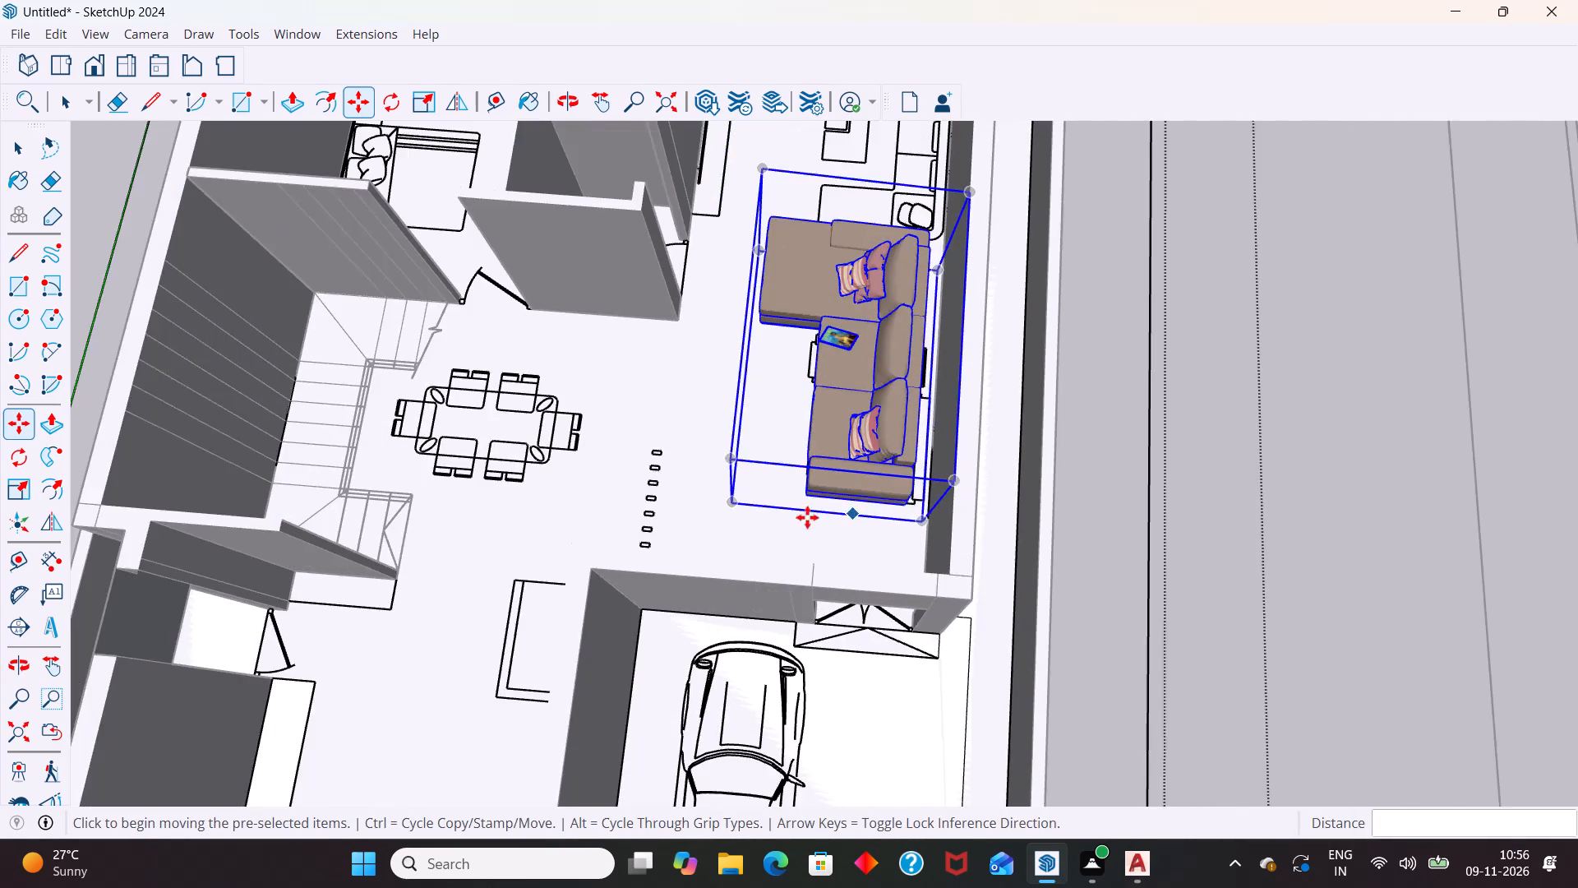
{"action": "middle_click_drag", "start_coordinate": [846, 516], "coordinate": [985, 404]}
{"action": "scroll", "coordinate": [903, 339], "scroll_direction": "up", "scroll_amount": 4}
{"action": "middle_click_drag", "start_coordinate": [482, 549], "coordinate": [638, 564]}
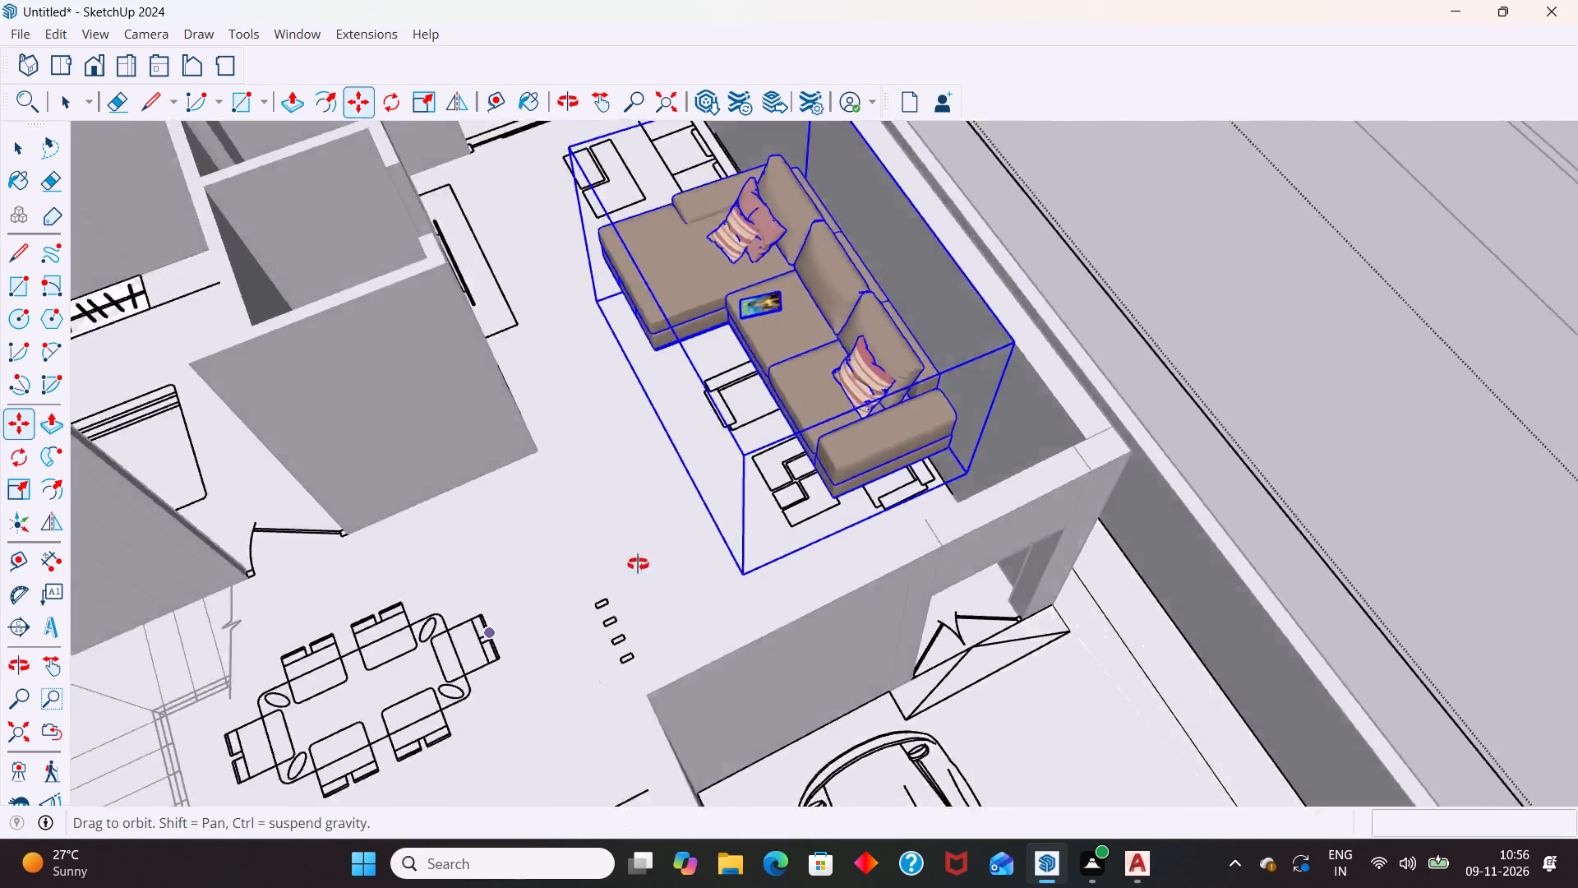
{"action": "middle_click_drag", "start_coordinate": [638, 564], "coordinate": [861, 456]}
{"action": "scroll", "coordinate": [862, 447], "scroll_direction": "up", "scroll_amount": 4}
{"action": "scroll", "coordinate": [842, 512], "scroll_direction": "up", "scroll_amount": 4}
{"action": "scroll", "coordinate": [921, 434], "scroll_direction": "up", "scroll_amount": 4}
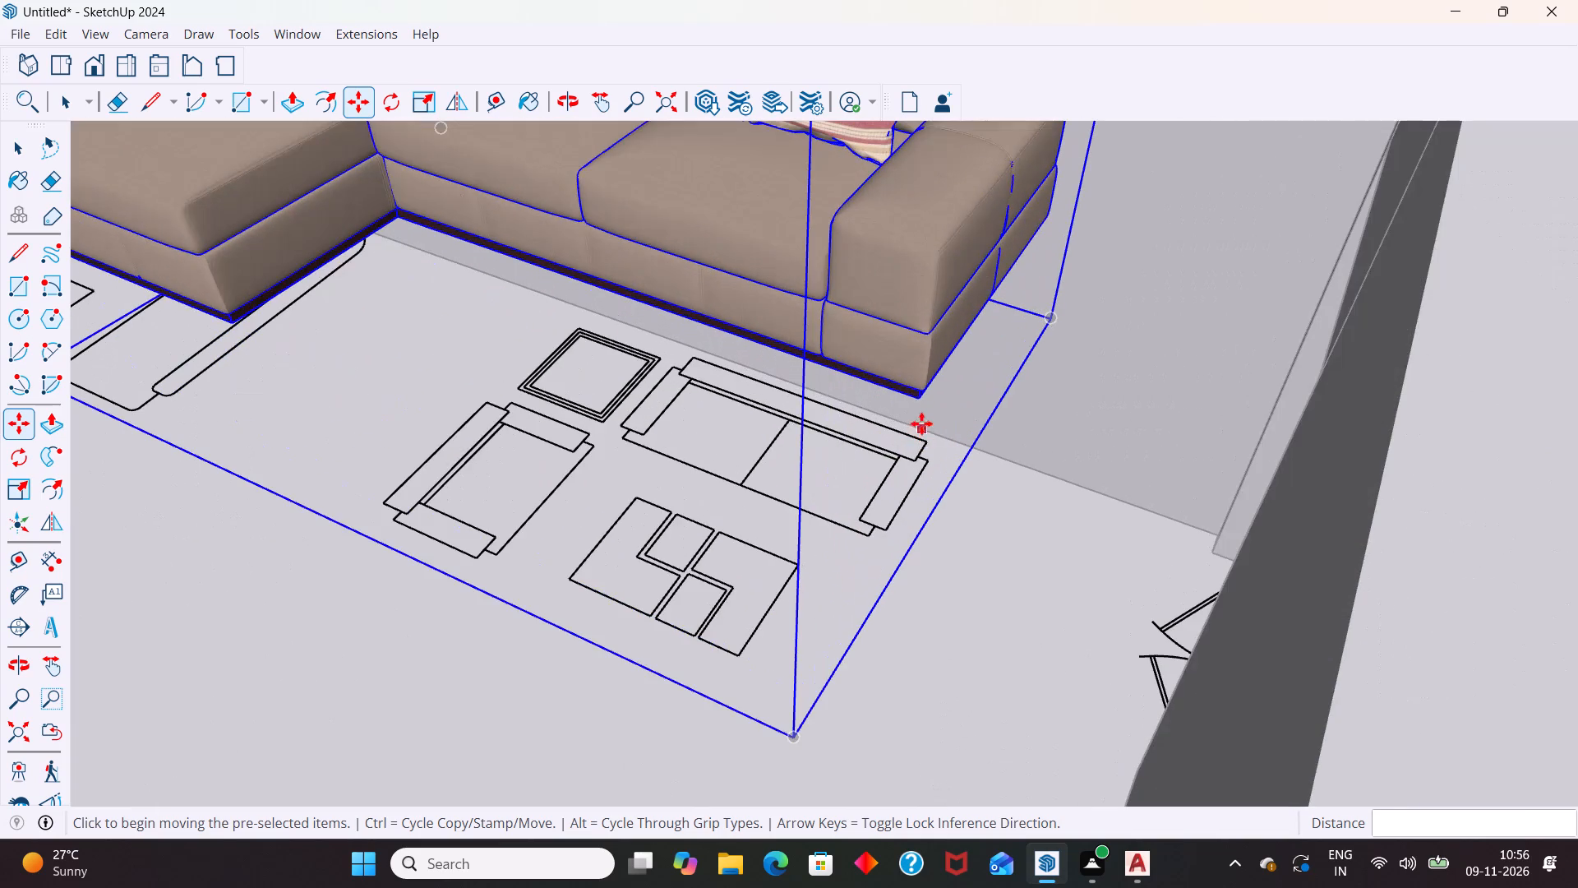
{"action": "left_click_drag", "start_coordinate": [916, 402], "coordinate": [913, 417]}
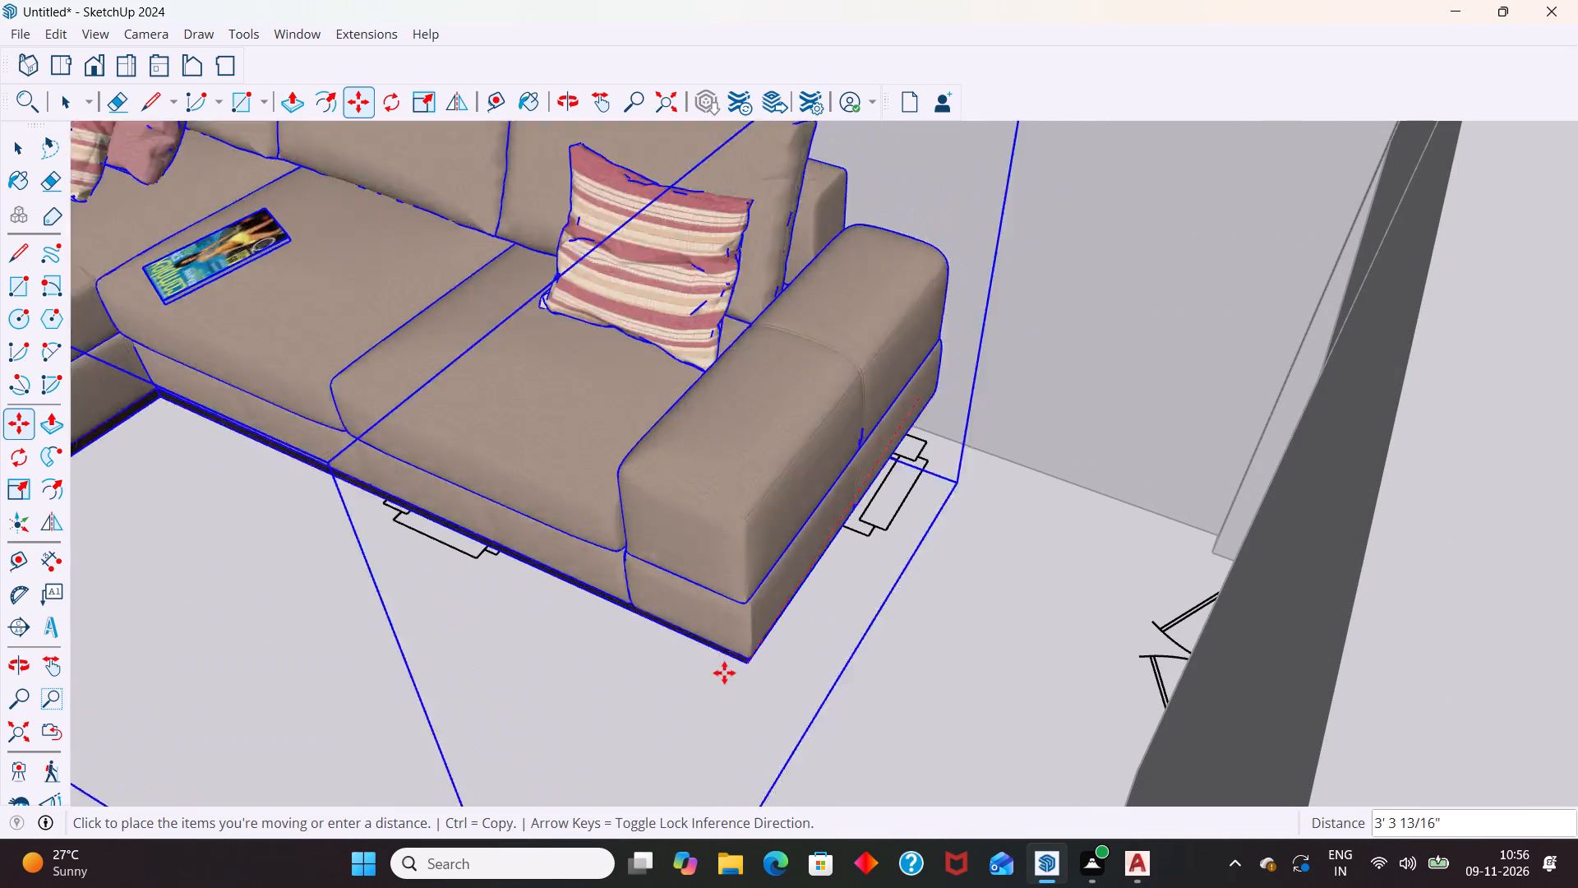
{"action": "left_click", "coordinate": [736, 663]}
Move the raised L-shaped sofa about 7' by its armrest foot down to the outer corner of the coffee-table outline.
{"action": "scroll", "coordinate": [898, 659], "scroll_direction": "down", "scroll_amount": 5}
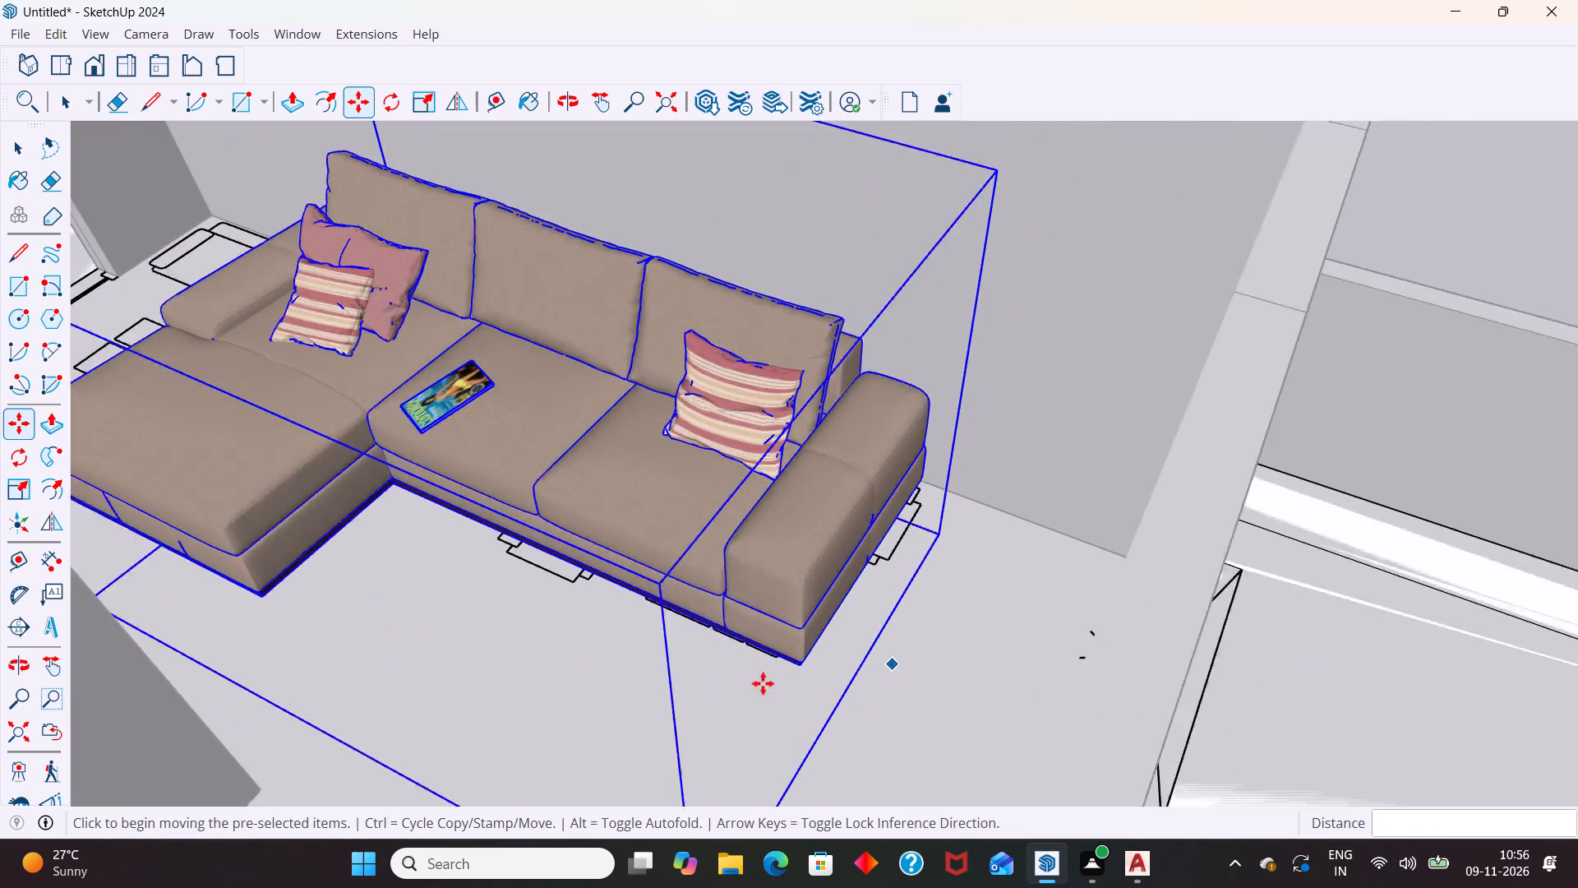
{"action": "middle_click_drag", "start_coordinate": [756, 673], "coordinate": [861, 525]}
{"action": "scroll", "coordinate": [1047, 236], "scroll_direction": "up", "scroll_amount": 3}
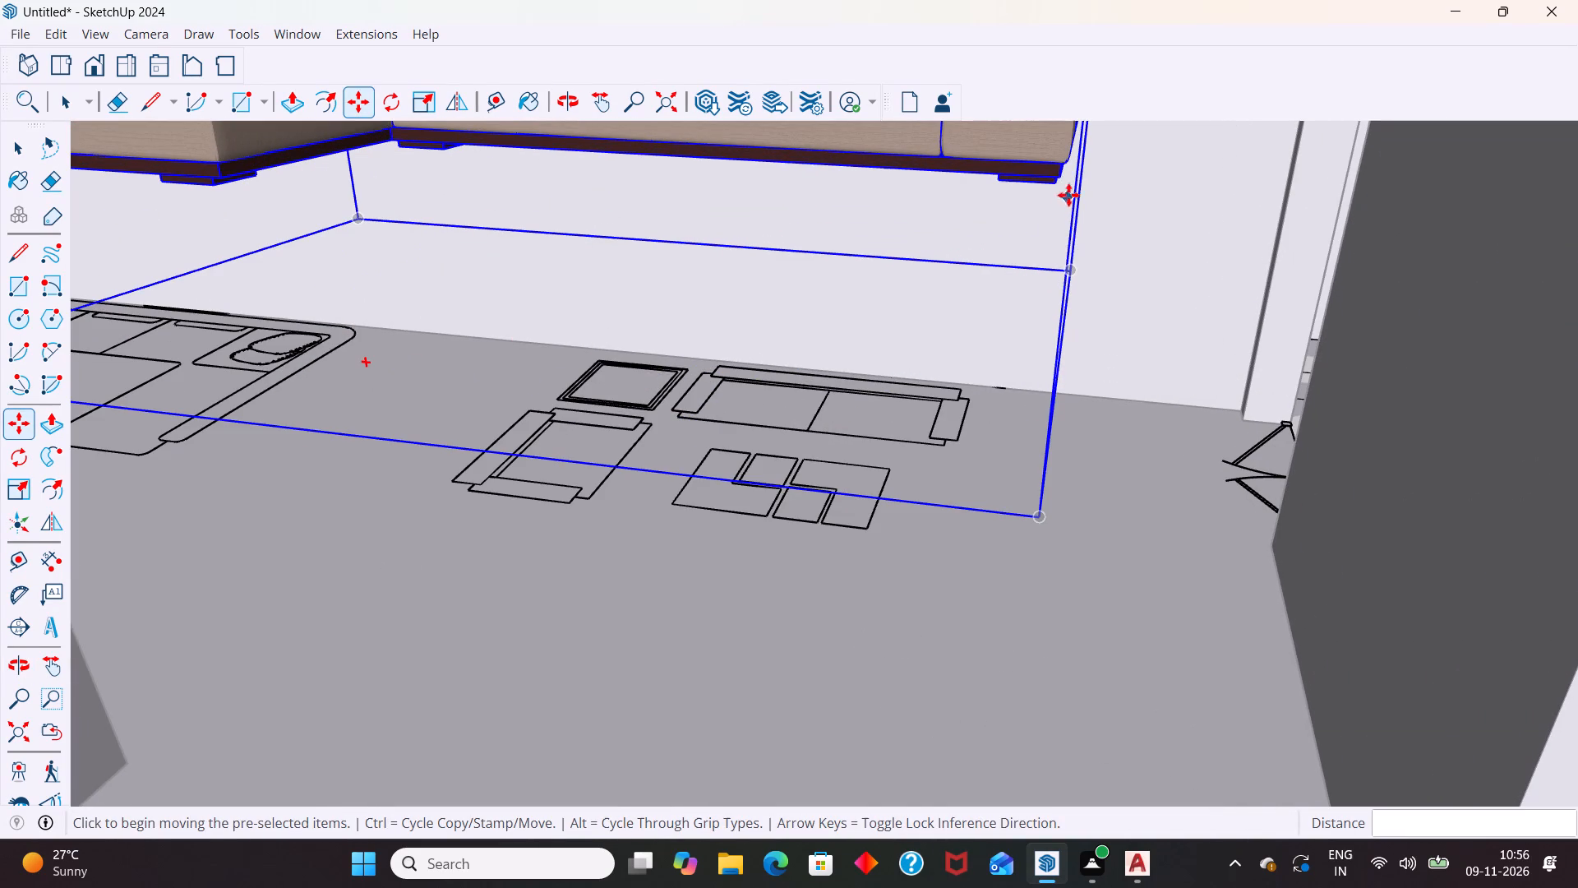
{"action": "left_click_drag", "start_coordinate": [1054, 185], "coordinate": [897, 518]}
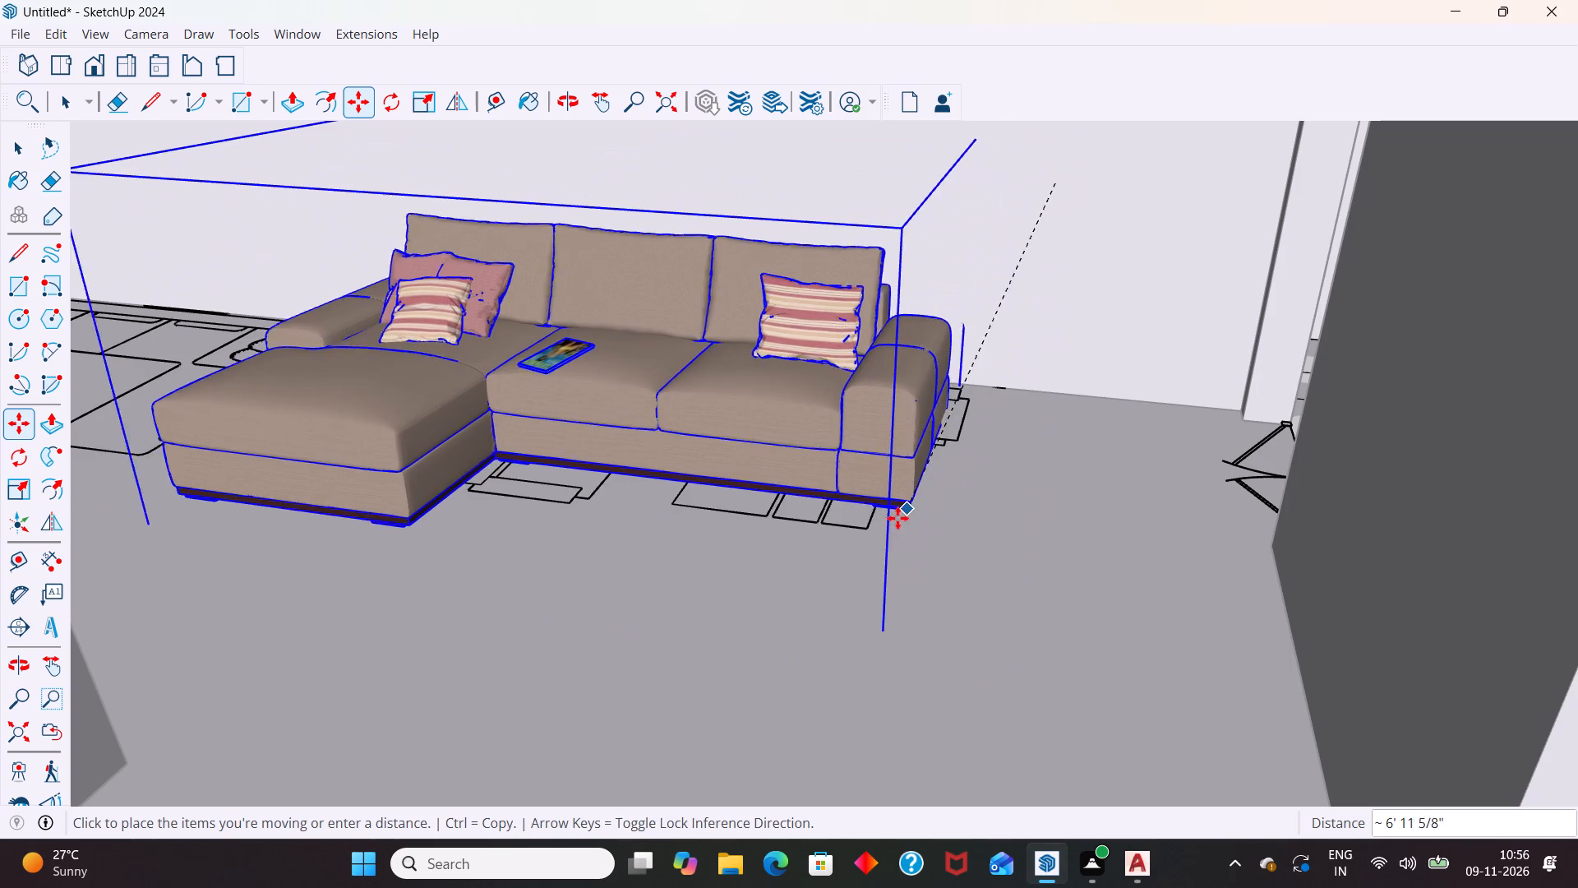
{"action": "left_click_drag", "start_coordinate": [897, 518], "coordinate": [873, 542]}
Switch to the top view, deselect the sofa and examine its placement in the ground-floor living room.
{"action": "scroll", "coordinate": [916, 479], "scroll_direction": "down", "scroll_amount": 5}
{"action": "middle_click_drag", "start_coordinate": [870, 489], "coordinate": [908, 360]}
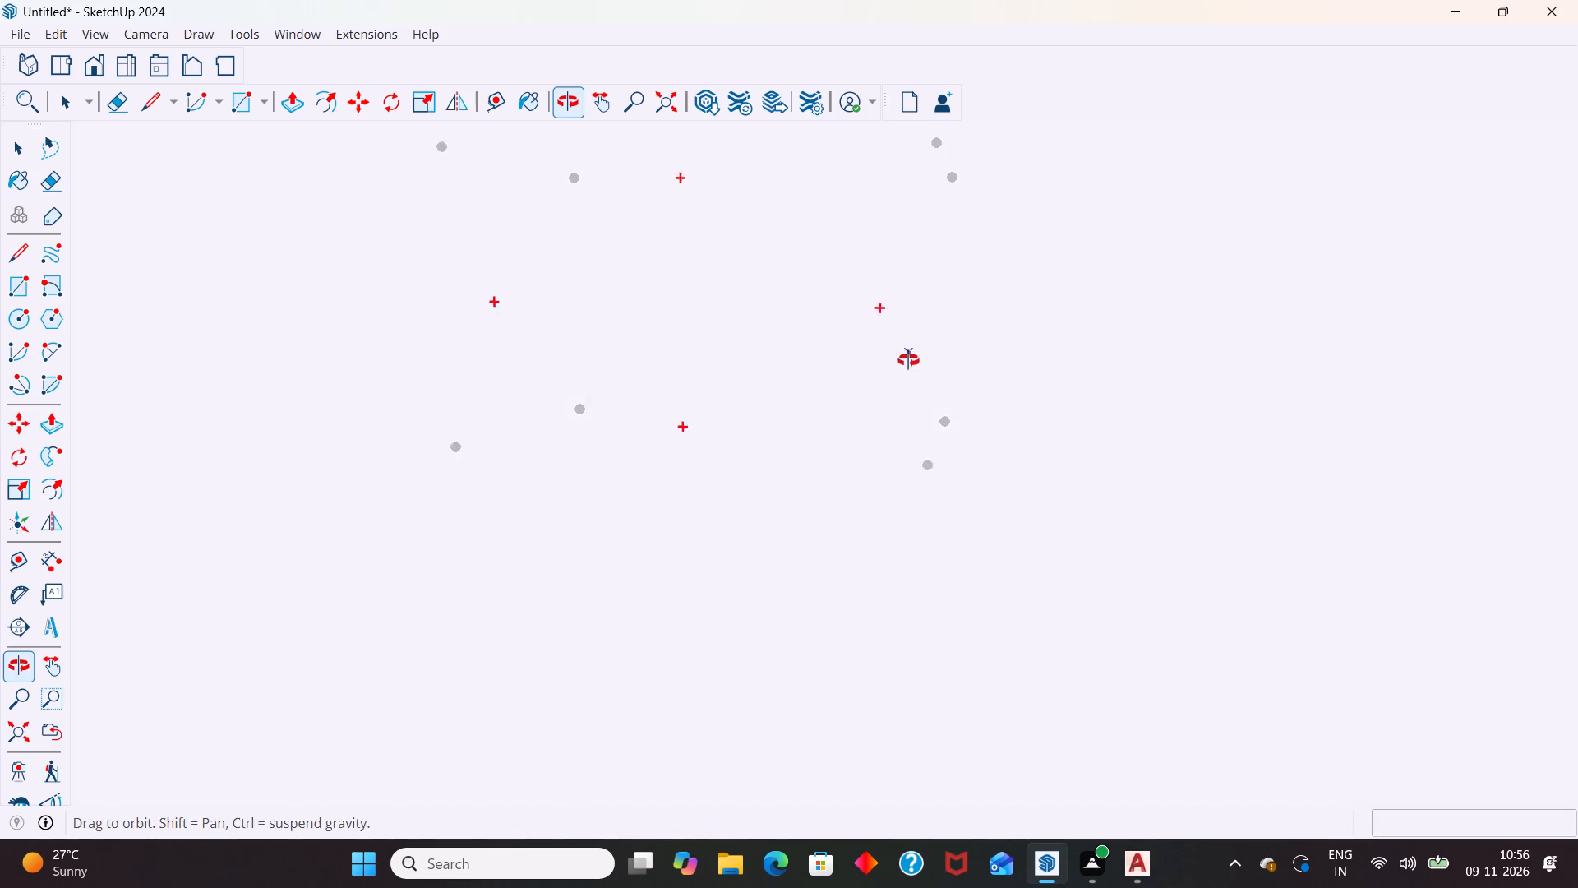
{"action": "middle_click_drag", "start_coordinate": [908, 360], "coordinate": [909, 354]}
{"action": "key", "text": "space"}
{"action": "scroll", "coordinate": [857, 486], "scroll_direction": "down", "scroll_amount": 6}
{"action": "key", "text": "space"}
{"action": "scroll", "coordinate": [807, 487], "scroll_direction": "down", "scroll_amount": 4}
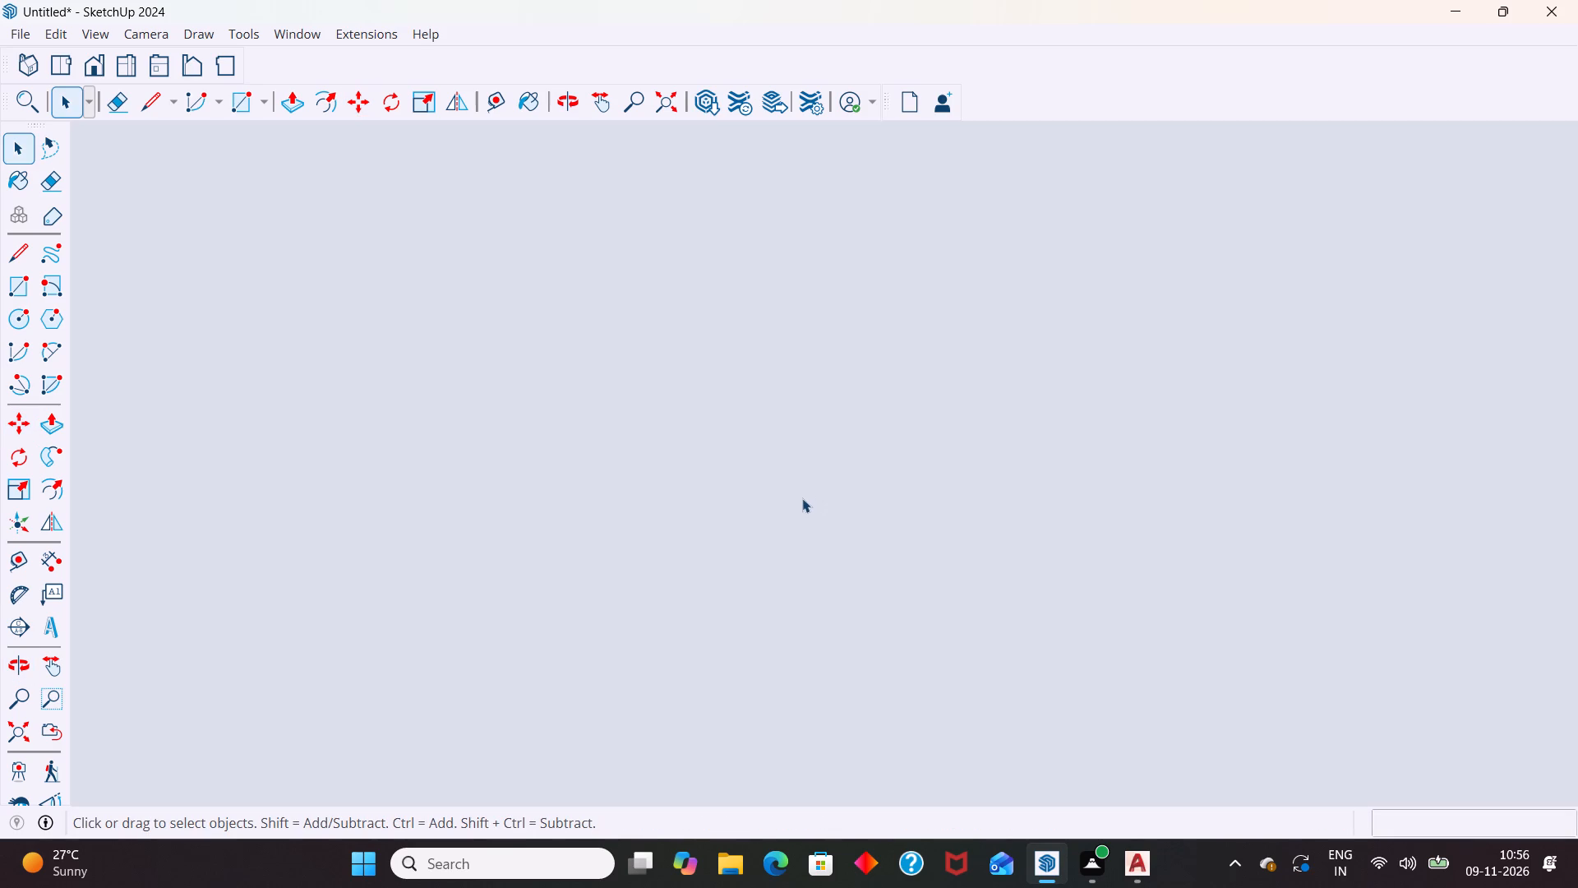
{"action": "scroll", "coordinate": [802, 498], "scroll_direction": "down", "scroll_amount": 8}
{"action": "left_click", "coordinate": [48, 67]}
{"action": "scroll", "coordinate": [590, 437], "scroll_direction": "down", "scroll_amount": 11}
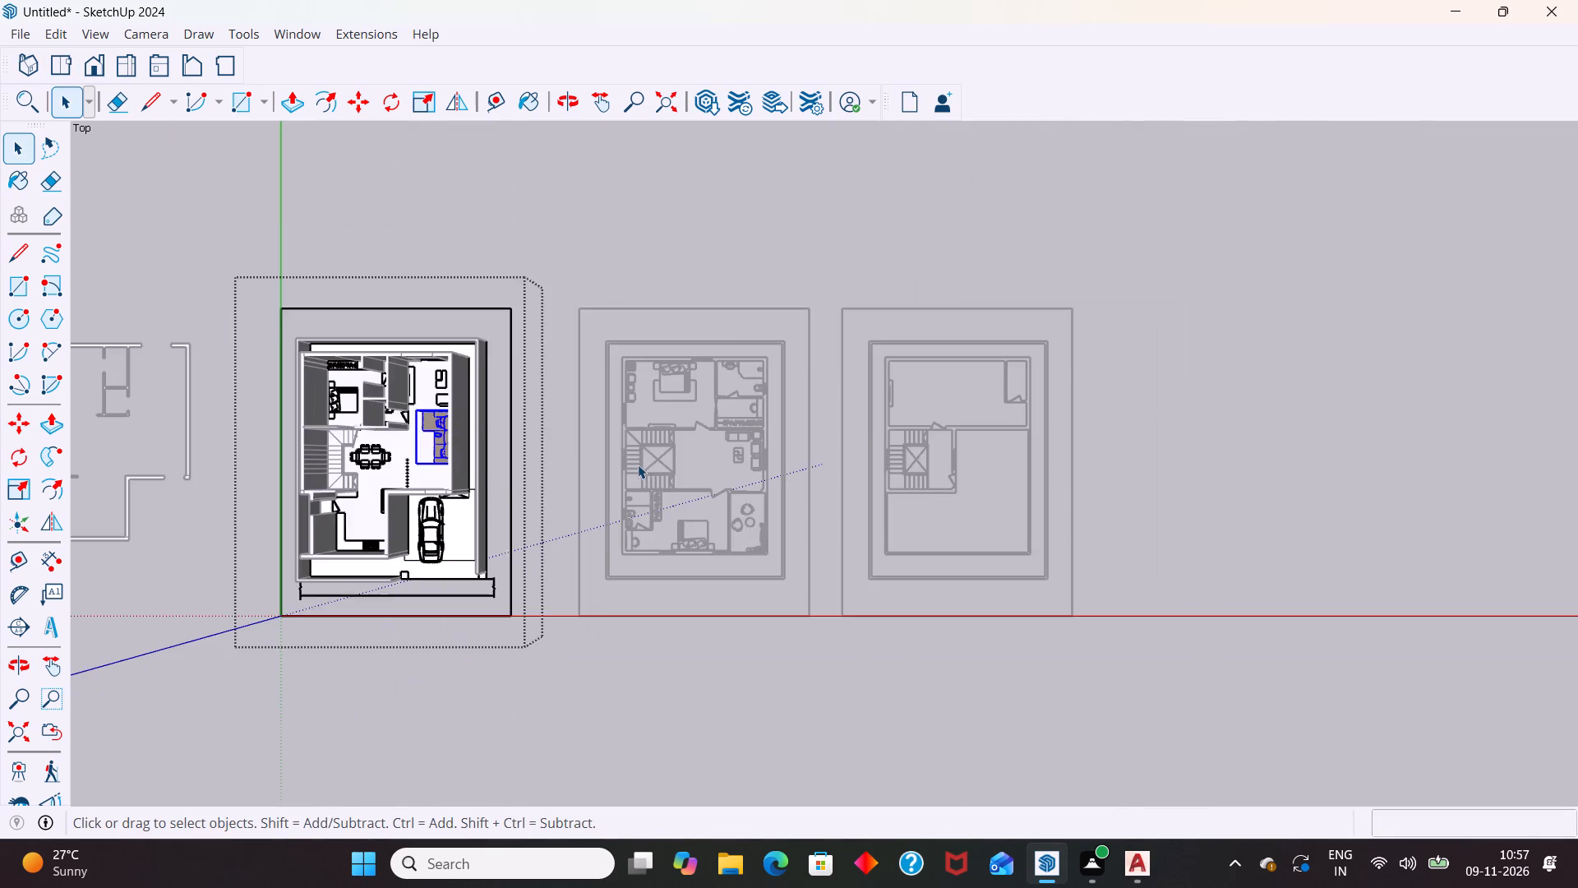
{"action": "scroll", "coordinate": [638, 465], "scroll_direction": "down", "scroll_amount": 3}
{"action": "left_click", "coordinate": [571, 230]}
{"action": "middle_click_drag", "start_coordinate": [414, 424], "coordinate": [533, 420]}
{"action": "scroll", "coordinate": [505, 382], "scroll_direction": "up", "scroll_amount": 2}
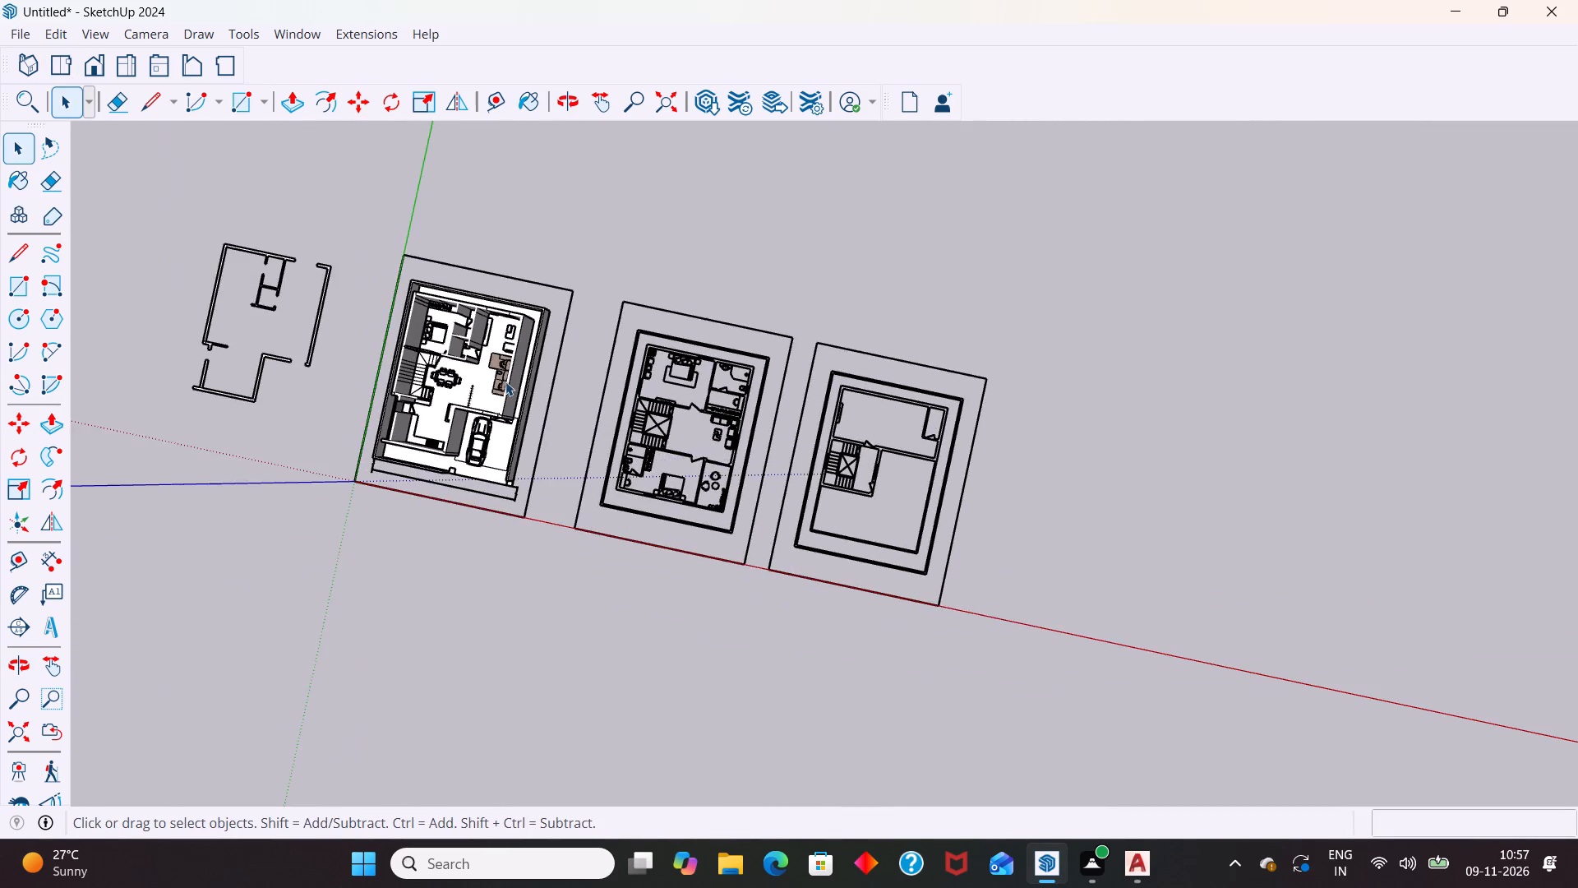
{"action": "scroll", "coordinate": [505, 382], "scroll_direction": "up", "scroll_amount": 20}
{"action": "scroll", "coordinate": [505, 382], "scroll_direction": "up", "scroll_amount": 8}
{"action": "middle_click_drag", "start_coordinate": [493, 433], "coordinate": [532, 336]}
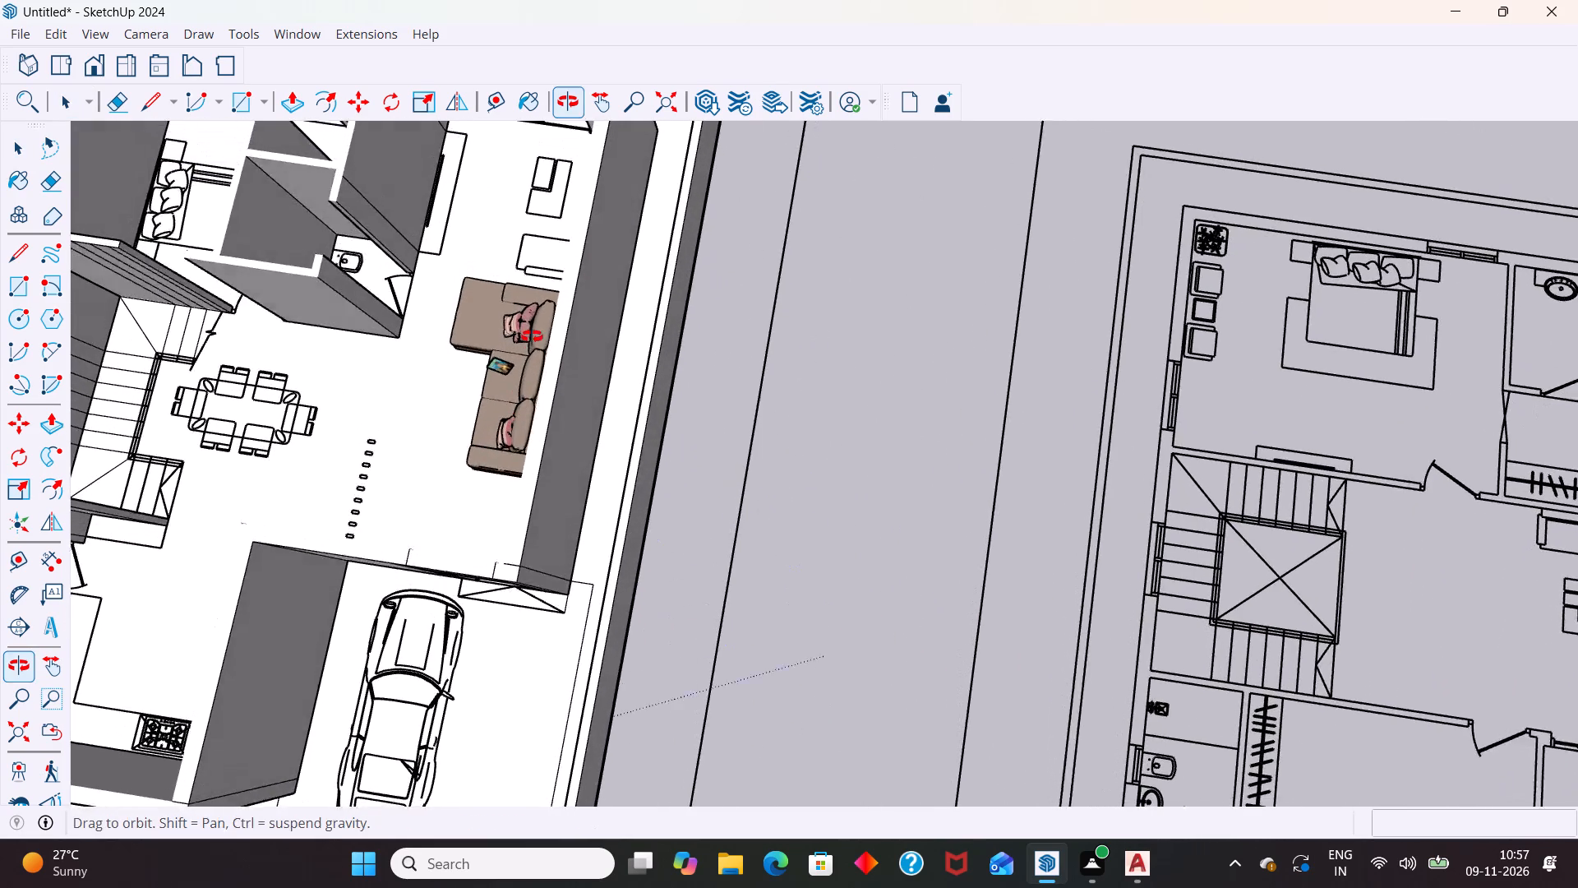
{"action": "middle_click_drag", "start_coordinate": [532, 336], "coordinate": [503, 284]}
{"action": "middle_click_drag", "start_coordinate": [470, 646], "coordinate": [698, 372]}
{"action": "middle_click_drag", "start_coordinate": [453, 394], "coordinate": [584, 556]}
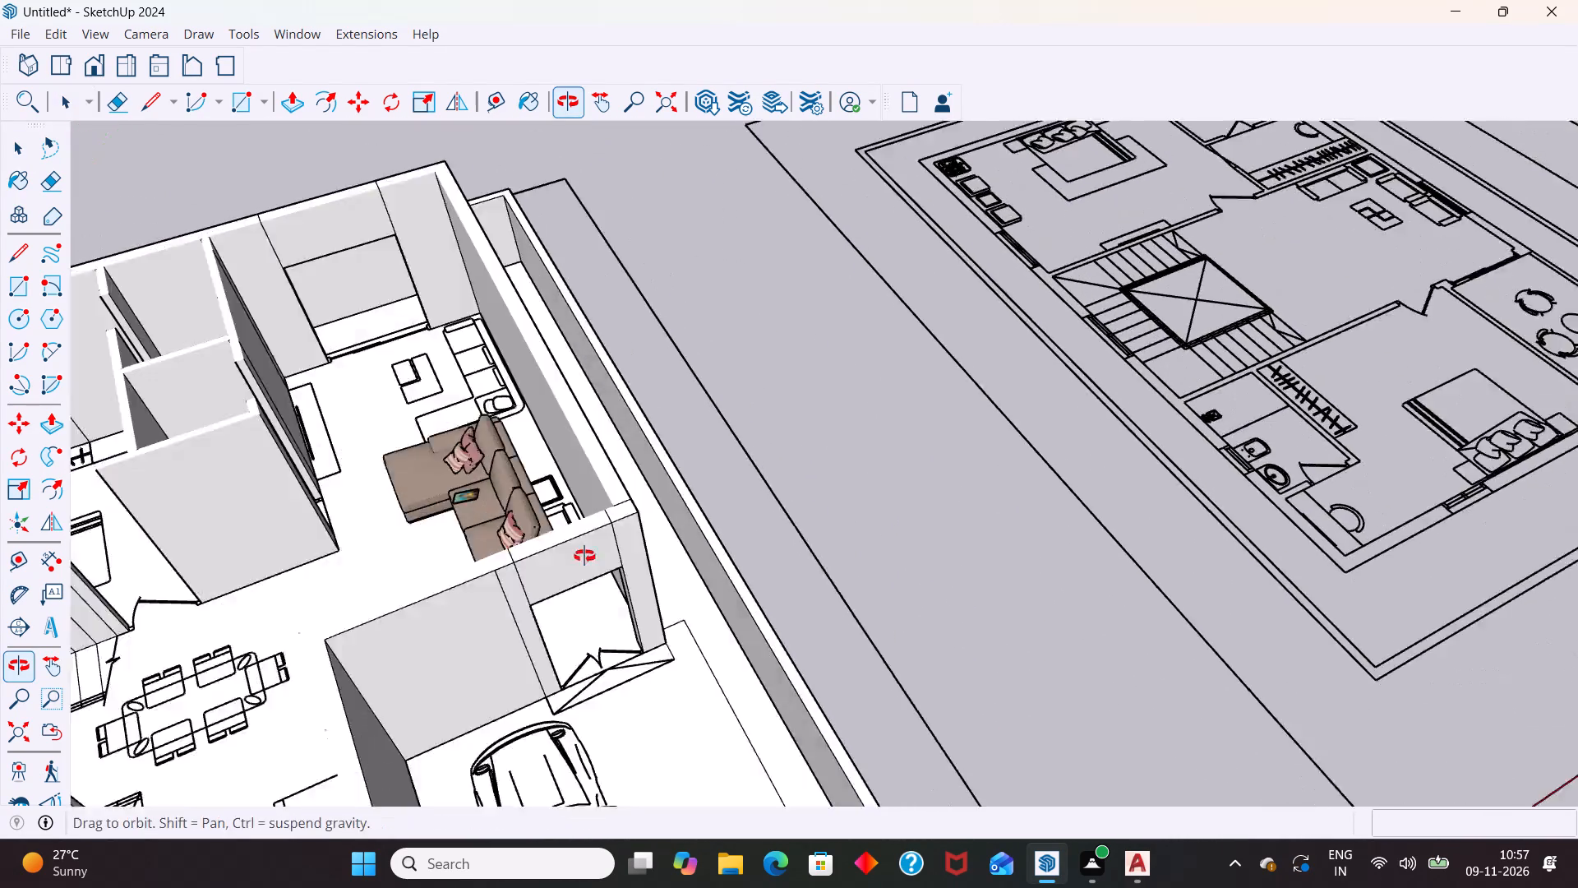
{"action": "middle_click_drag", "start_coordinate": [584, 556], "coordinate": [691, 604]}
Reselect the L-shaped sofa and move it 1' 8 13/16" by its rear armrest corner toward the side wall, over the two-seat sofa outline.
{"action": "scroll", "coordinate": [482, 566], "scroll_direction": "up", "scroll_amount": 6}
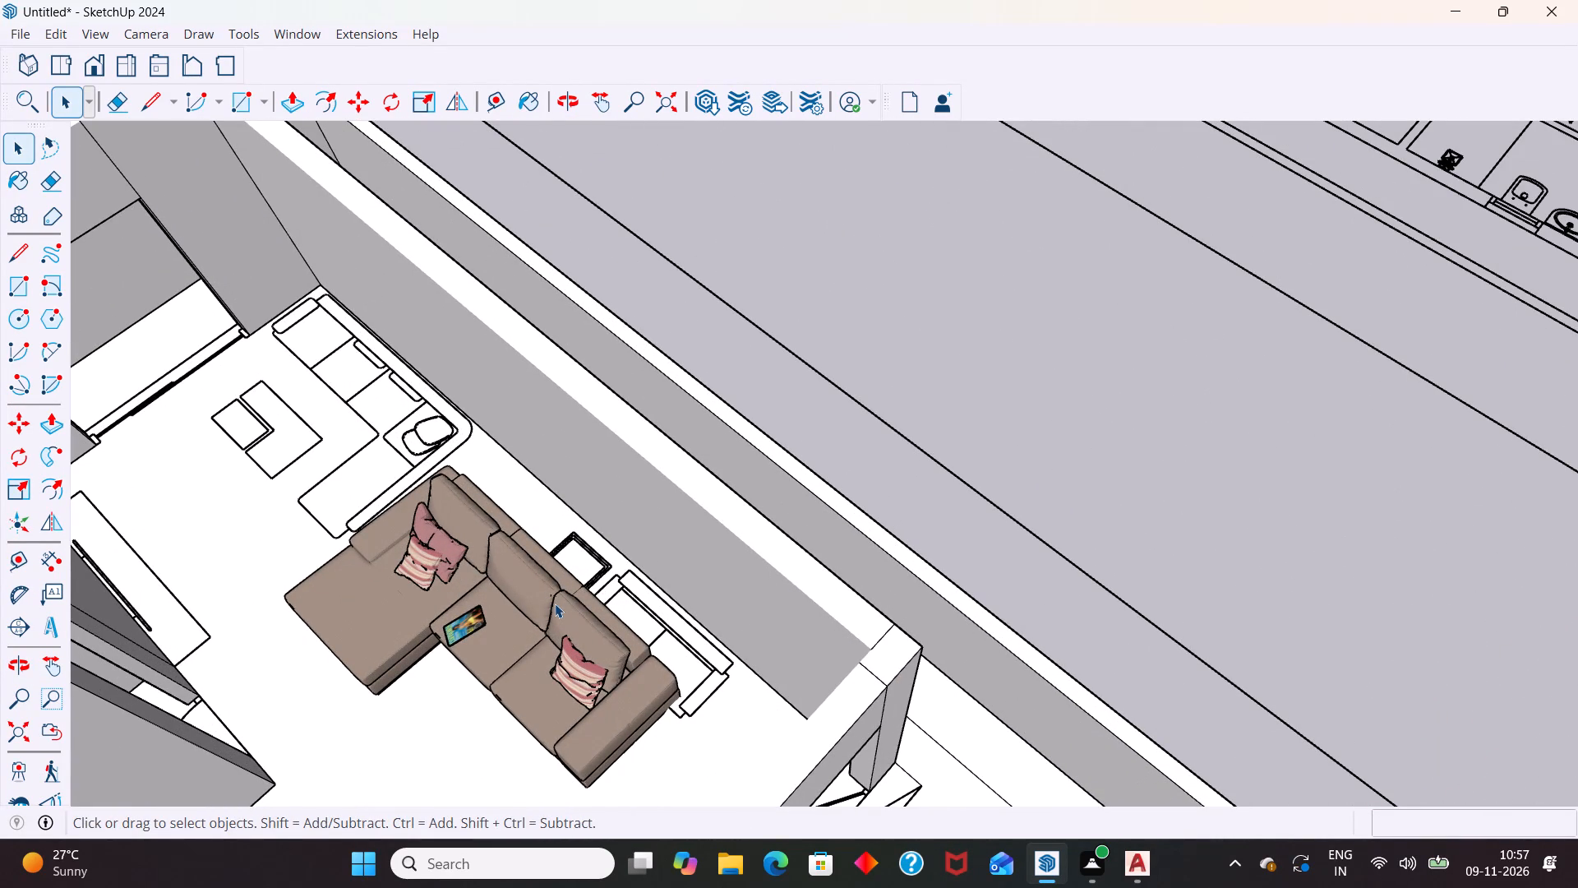
{"action": "left_click", "coordinate": [555, 602]}
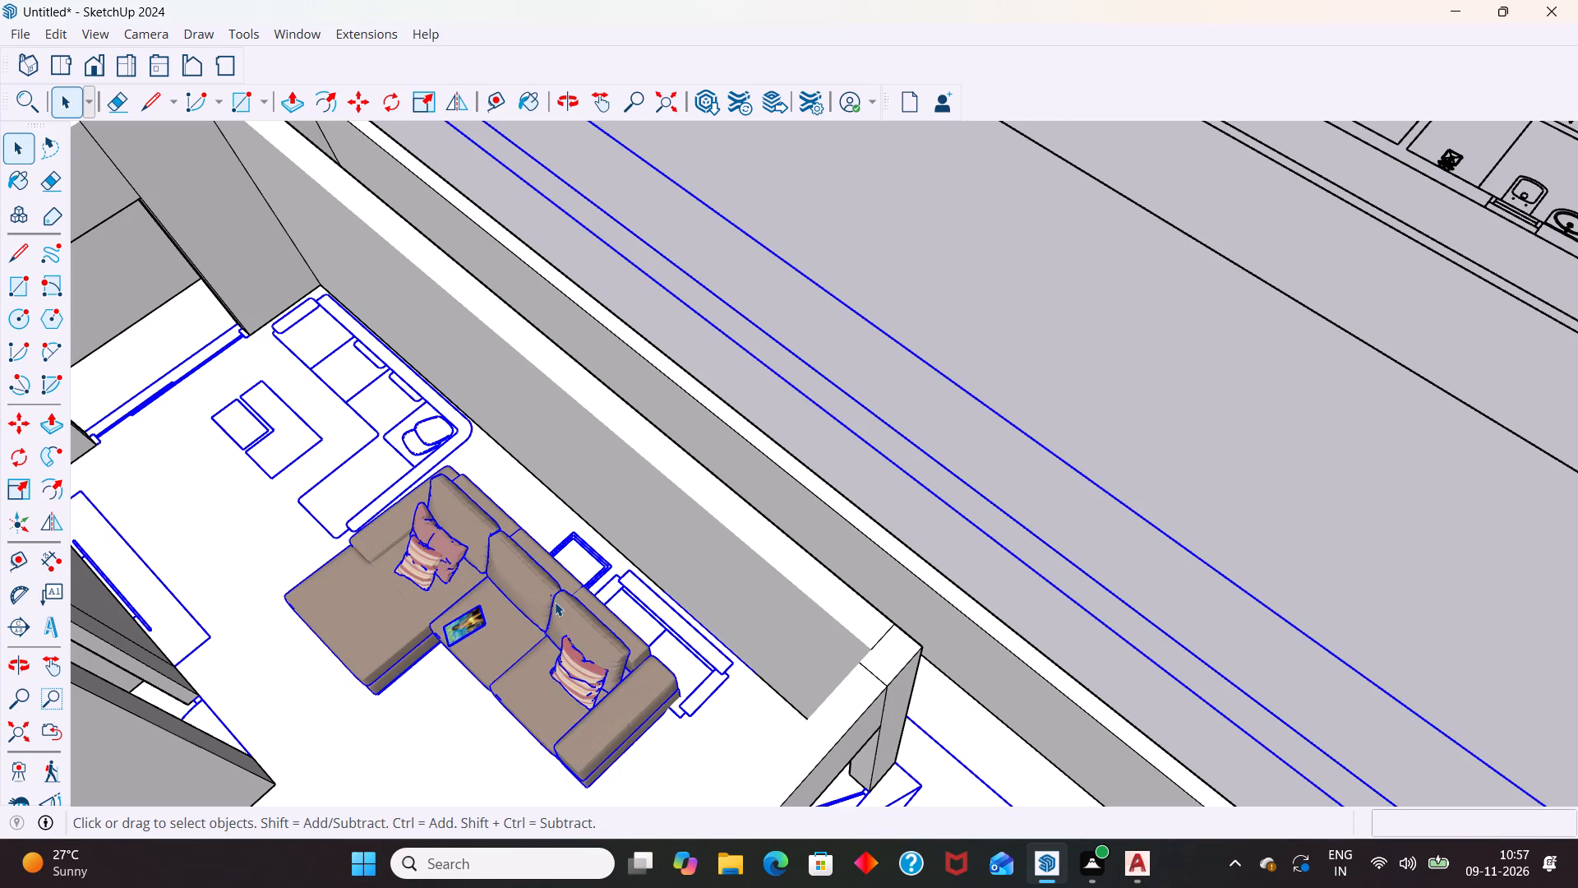
{"action": "double_click", "coordinate": [555, 602]}
{"action": "left_click", "coordinate": [555, 602]}
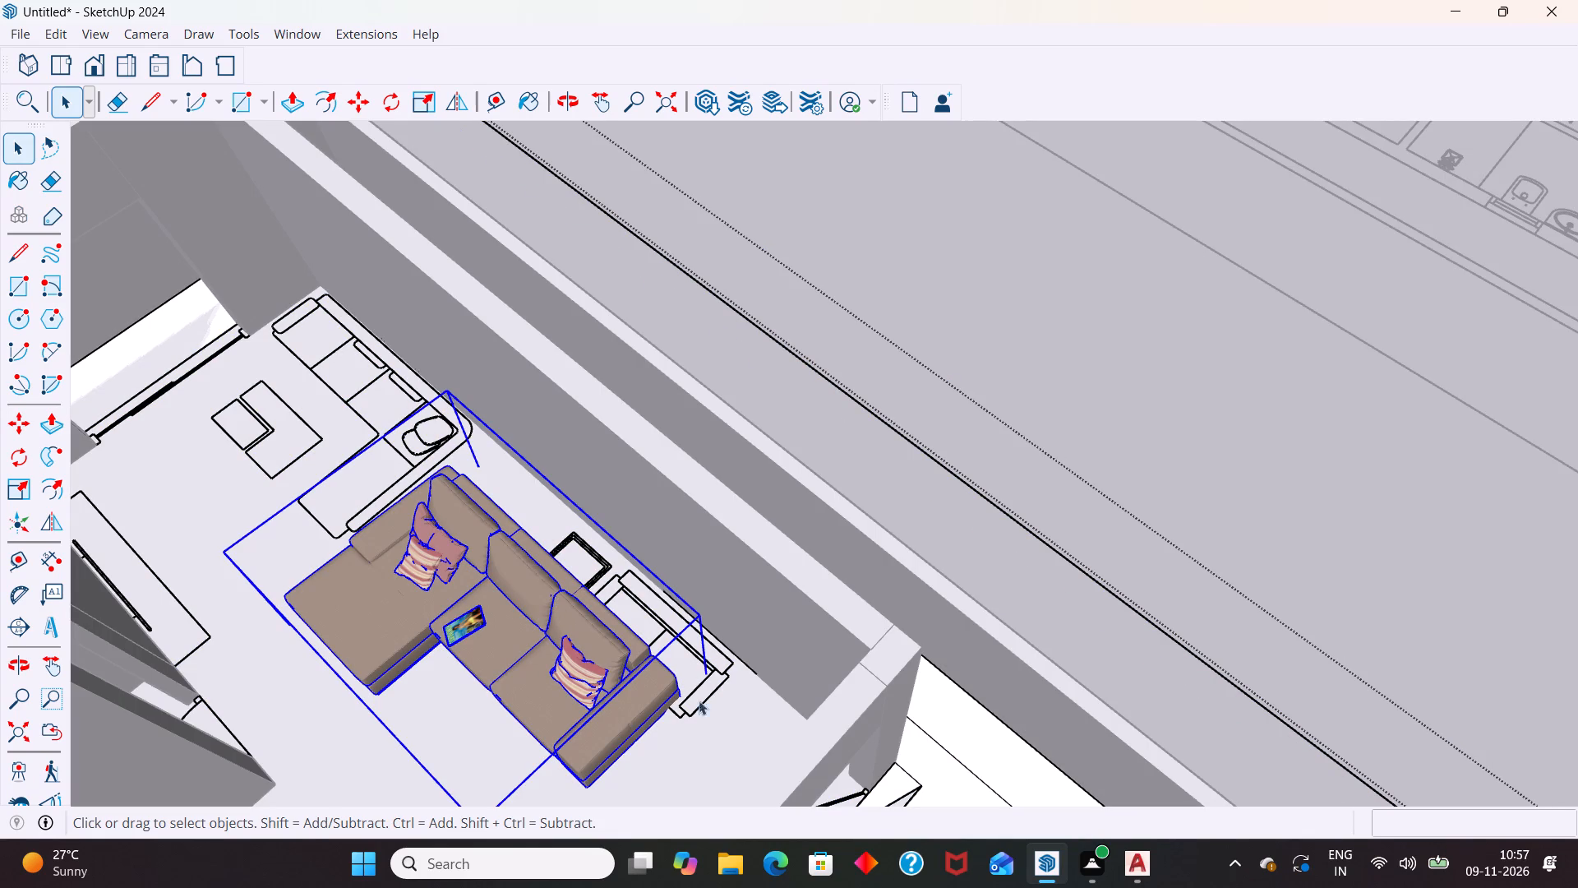
{"action": "middle_click_drag", "start_coordinate": [652, 736], "coordinate": [552, 695]}
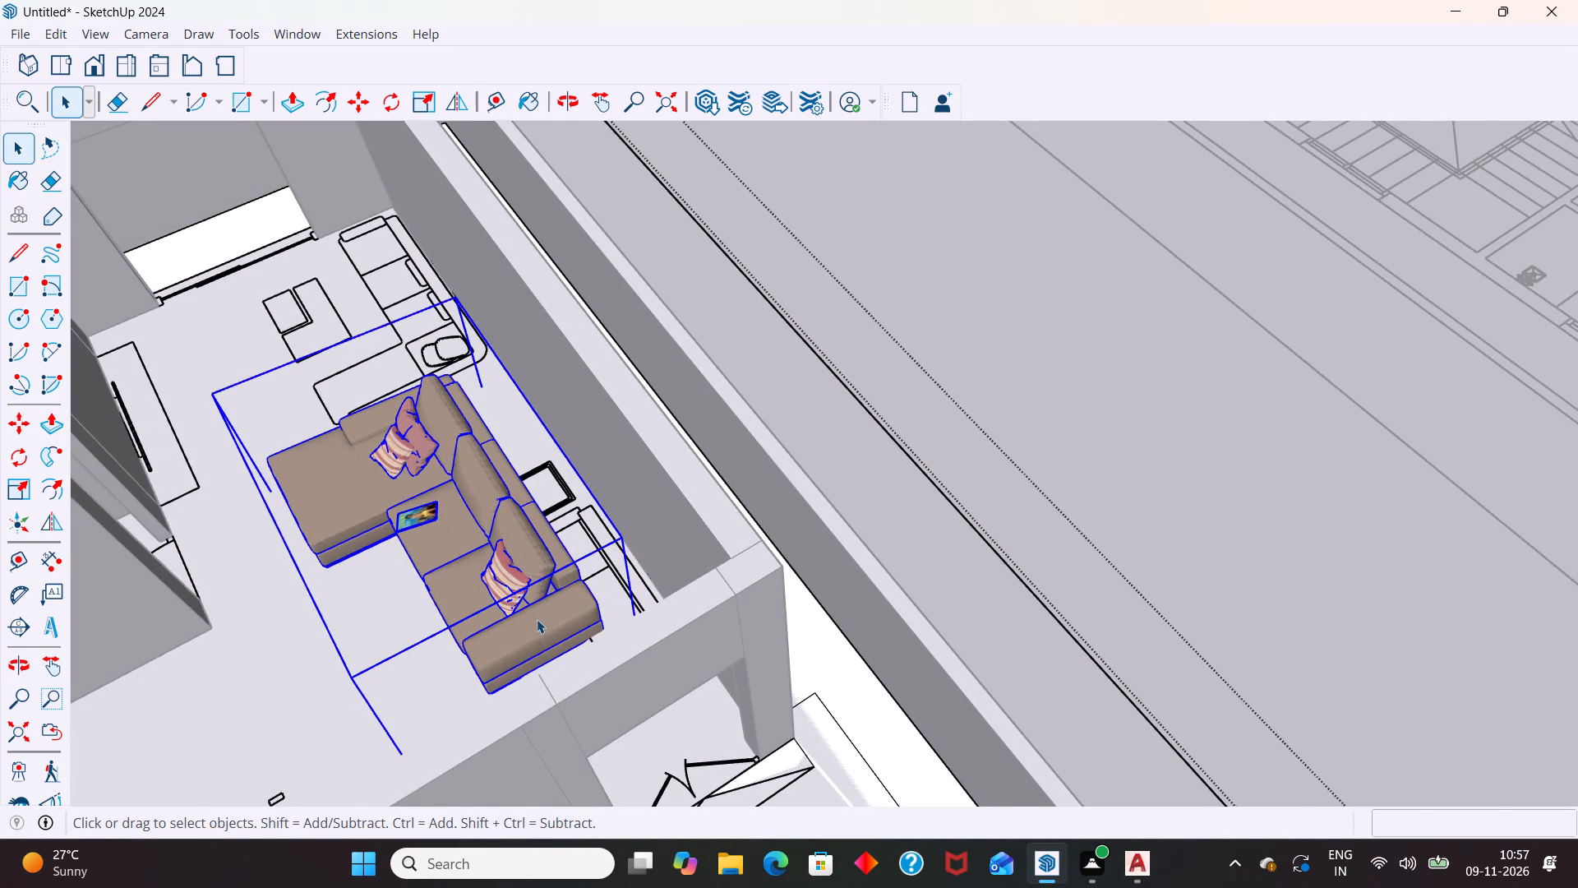
{"action": "scroll", "coordinate": [537, 619], "scroll_direction": "up", "scroll_amount": 2}
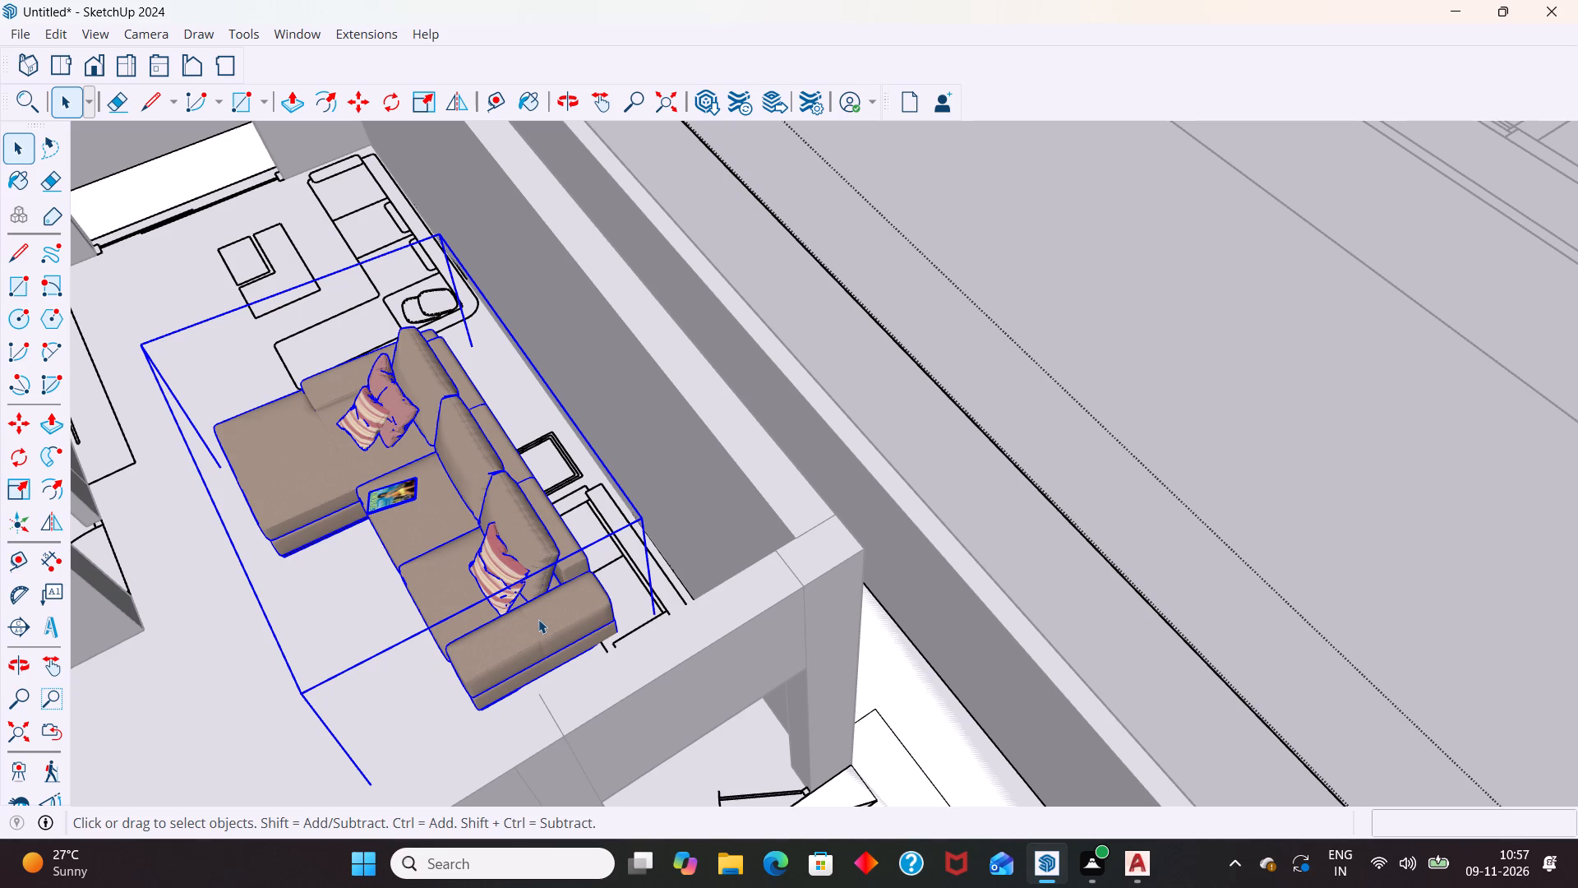
{"action": "middle_click_drag", "start_coordinate": [505, 667], "coordinate": [620, 715]}
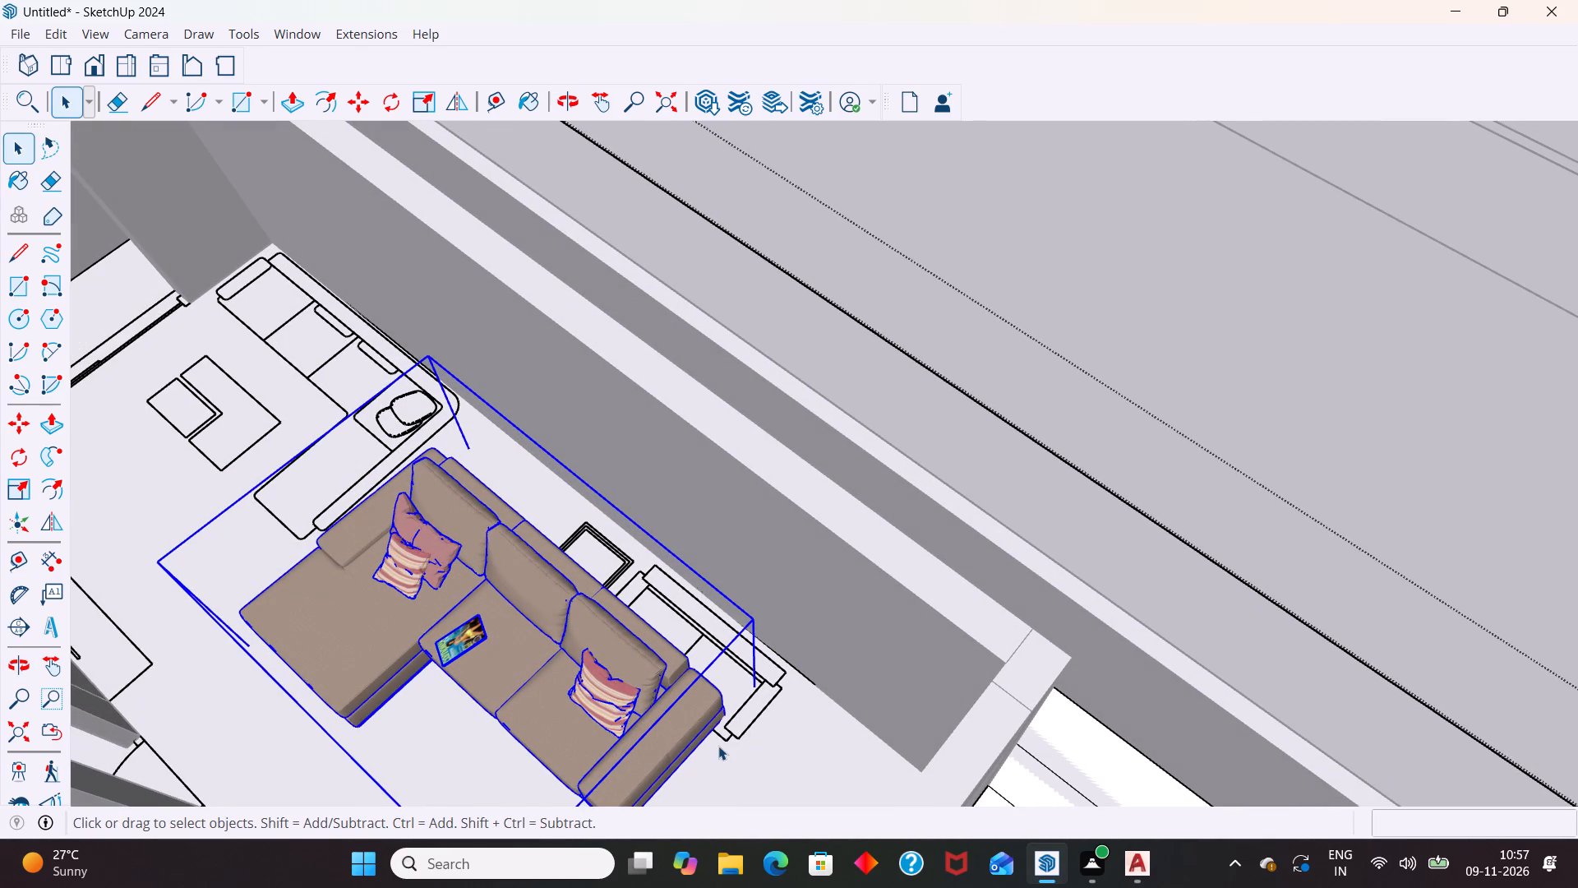
{"action": "key", "text": "m"}
{"action": "scroll", "coordinate": [791, 724], "scroll_direction": "up", "scroll_amount": 4}
{"action": "middle_click_drag", "start_coordinate": [754, 764], "coordinate": [672, 747]}
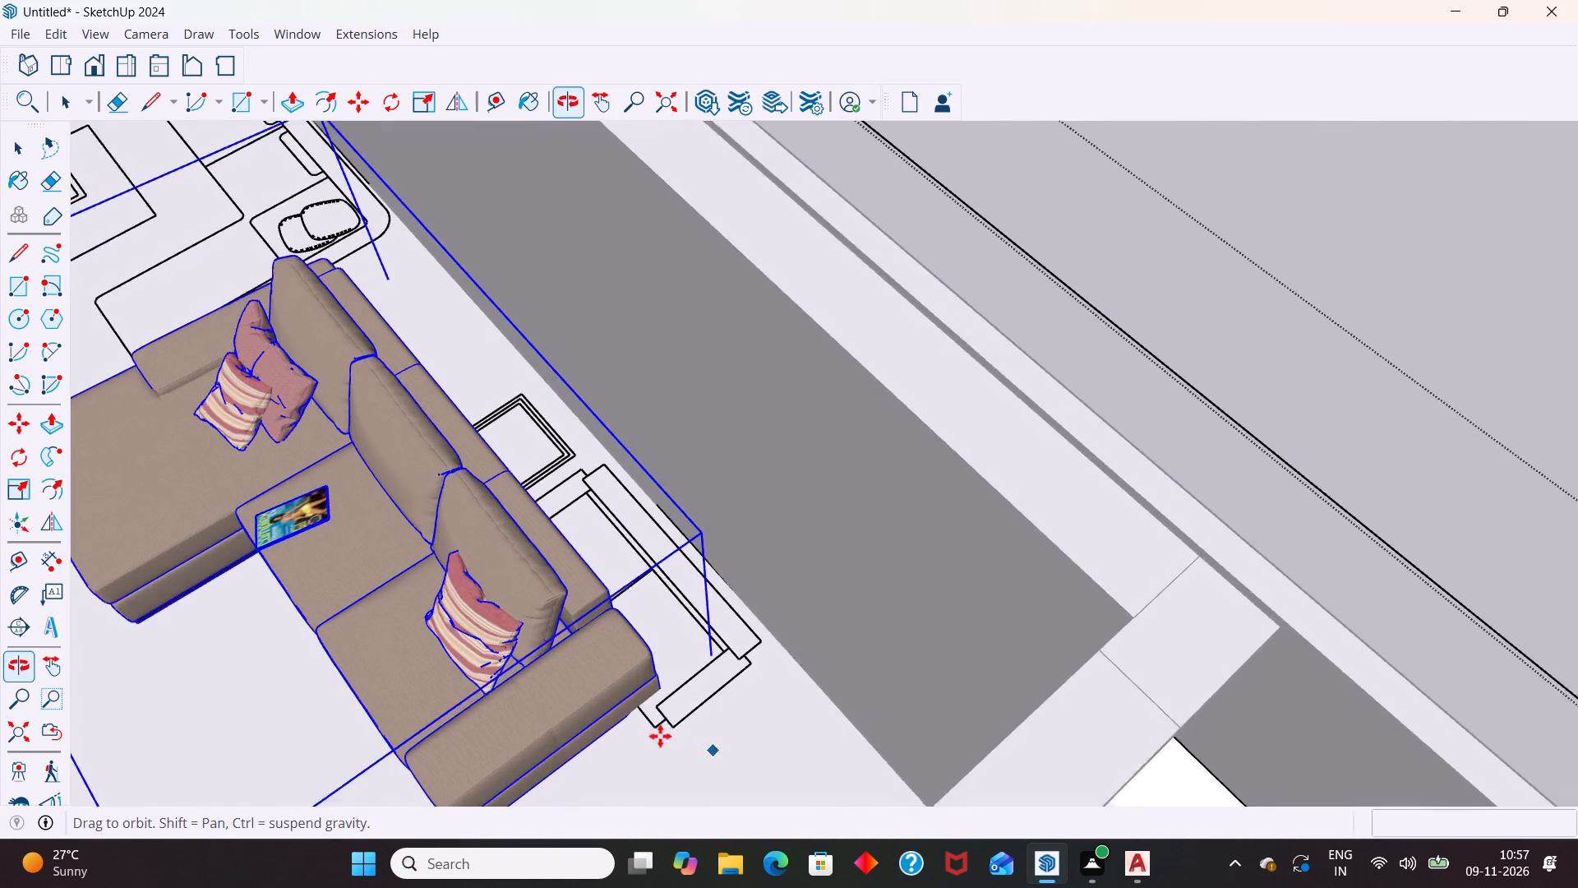
{"action": "scroll", "coordinate": [646, 701], "scroll_direction": "up", "scroll_amount": 5}
{"action": "left_click", "coordinate": [661, 678]}
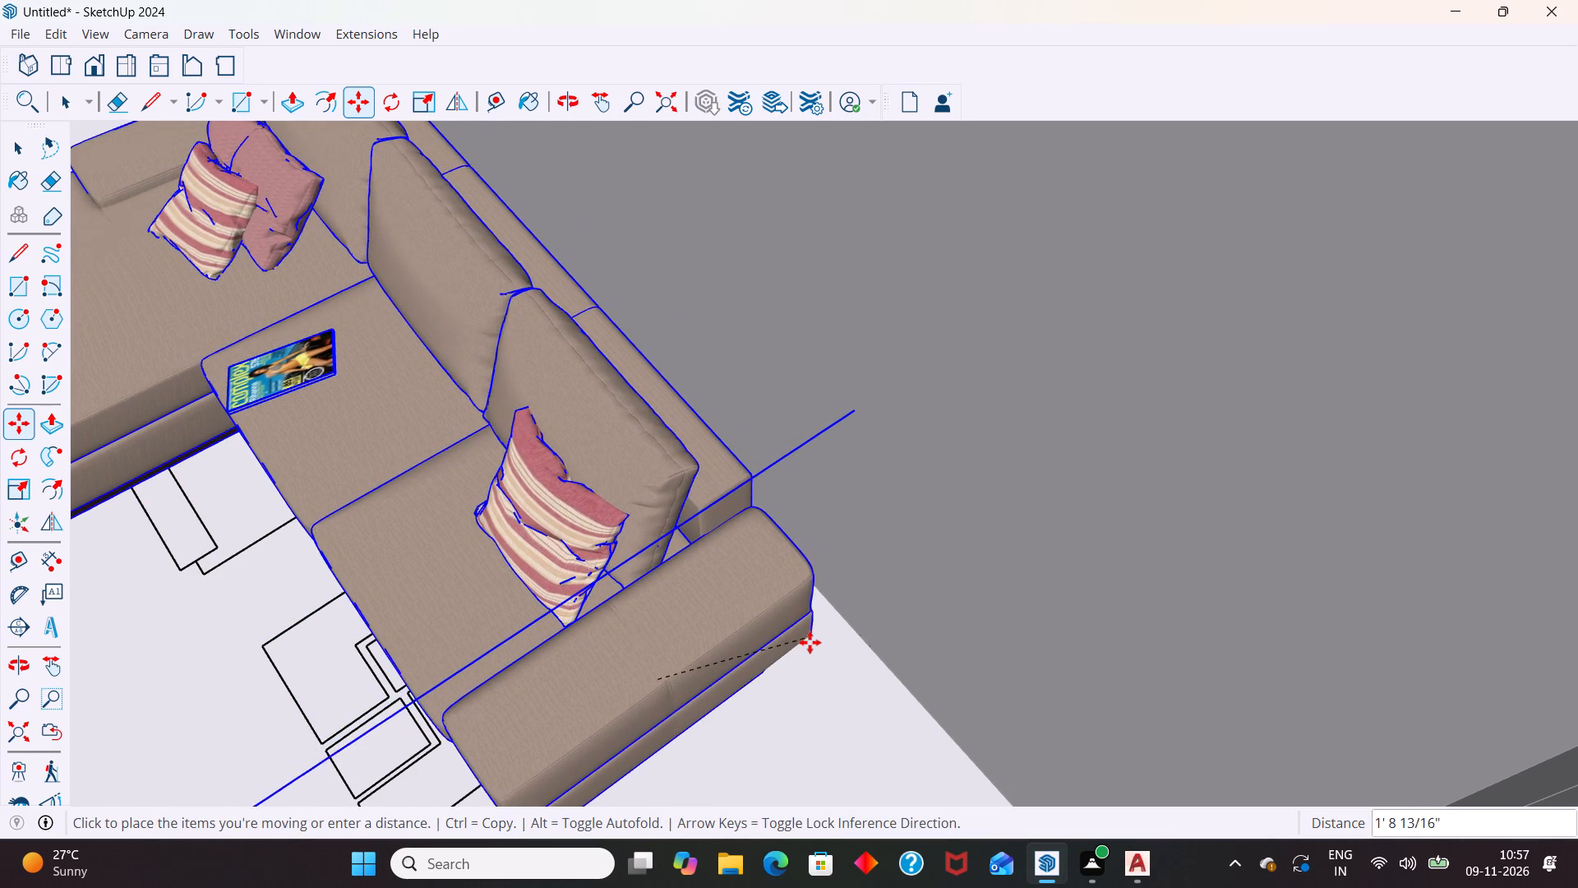
{"action": "left_click", "coordinate": [810, 641]}
Raise the L-shaped sofa at its rear armrest corner so its dark base clears the living-room floor.
{"action": "scroll", "coordinate": [782, 591], "scroll_direction": "down", "scroll_amount": 6}
{"action": "middle_click_drag", "start_coordinate": [650, 710], "coordinate": [745, 550]}
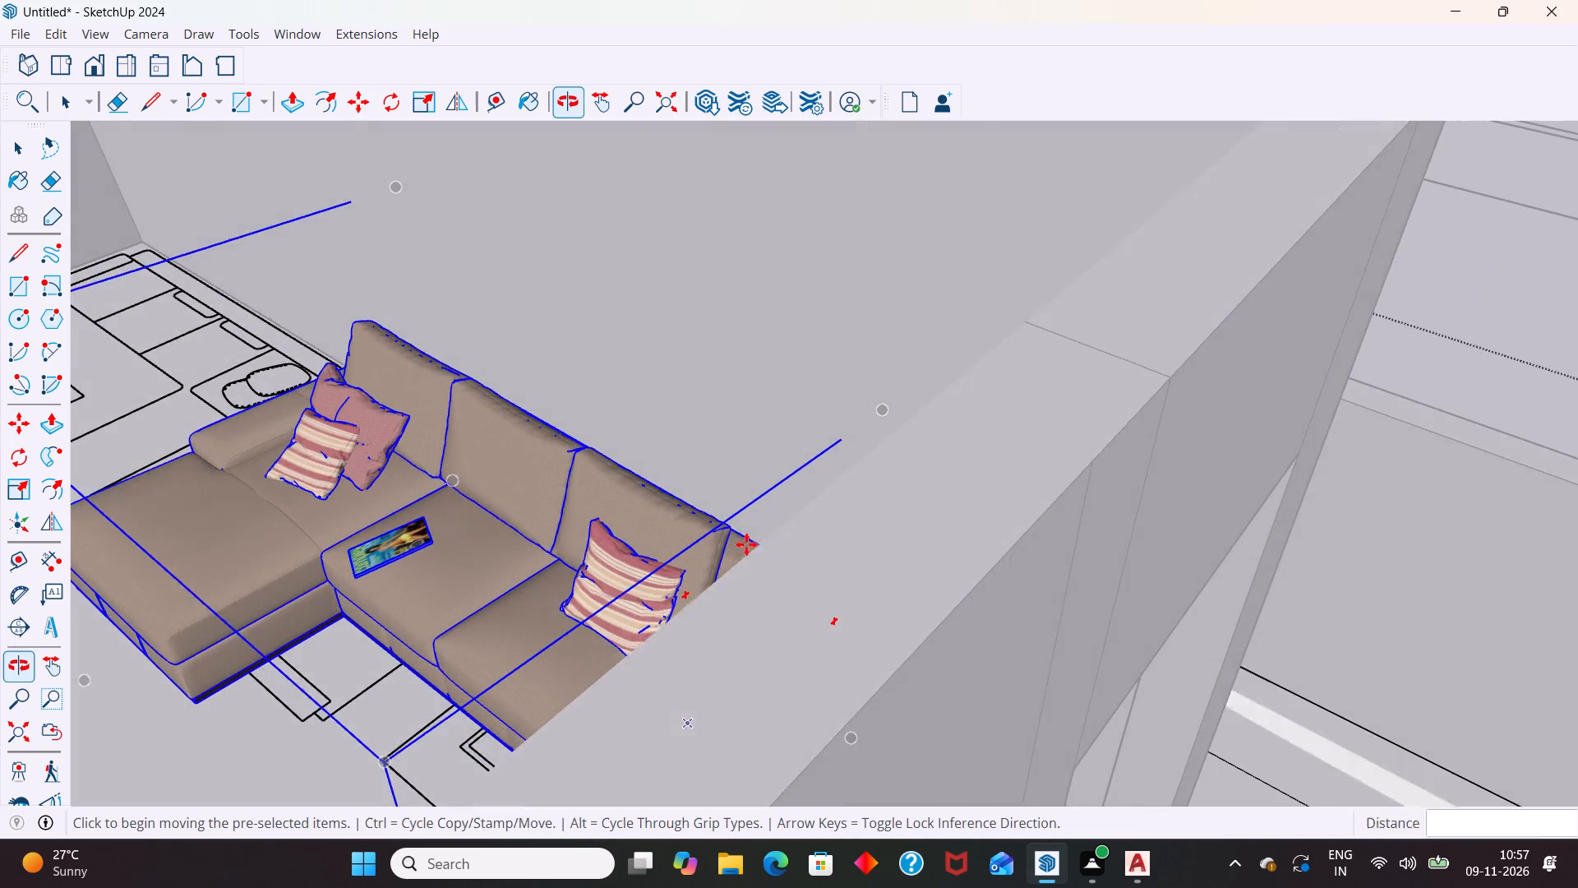
{"action": "scroll", "coordinate": [727, 525], "scroll_direction": "down", "scroll_amount": 12}
{"action": "middle_click_drag", "start_coordinate": [911, 672], "coordinate": [711, 625]}
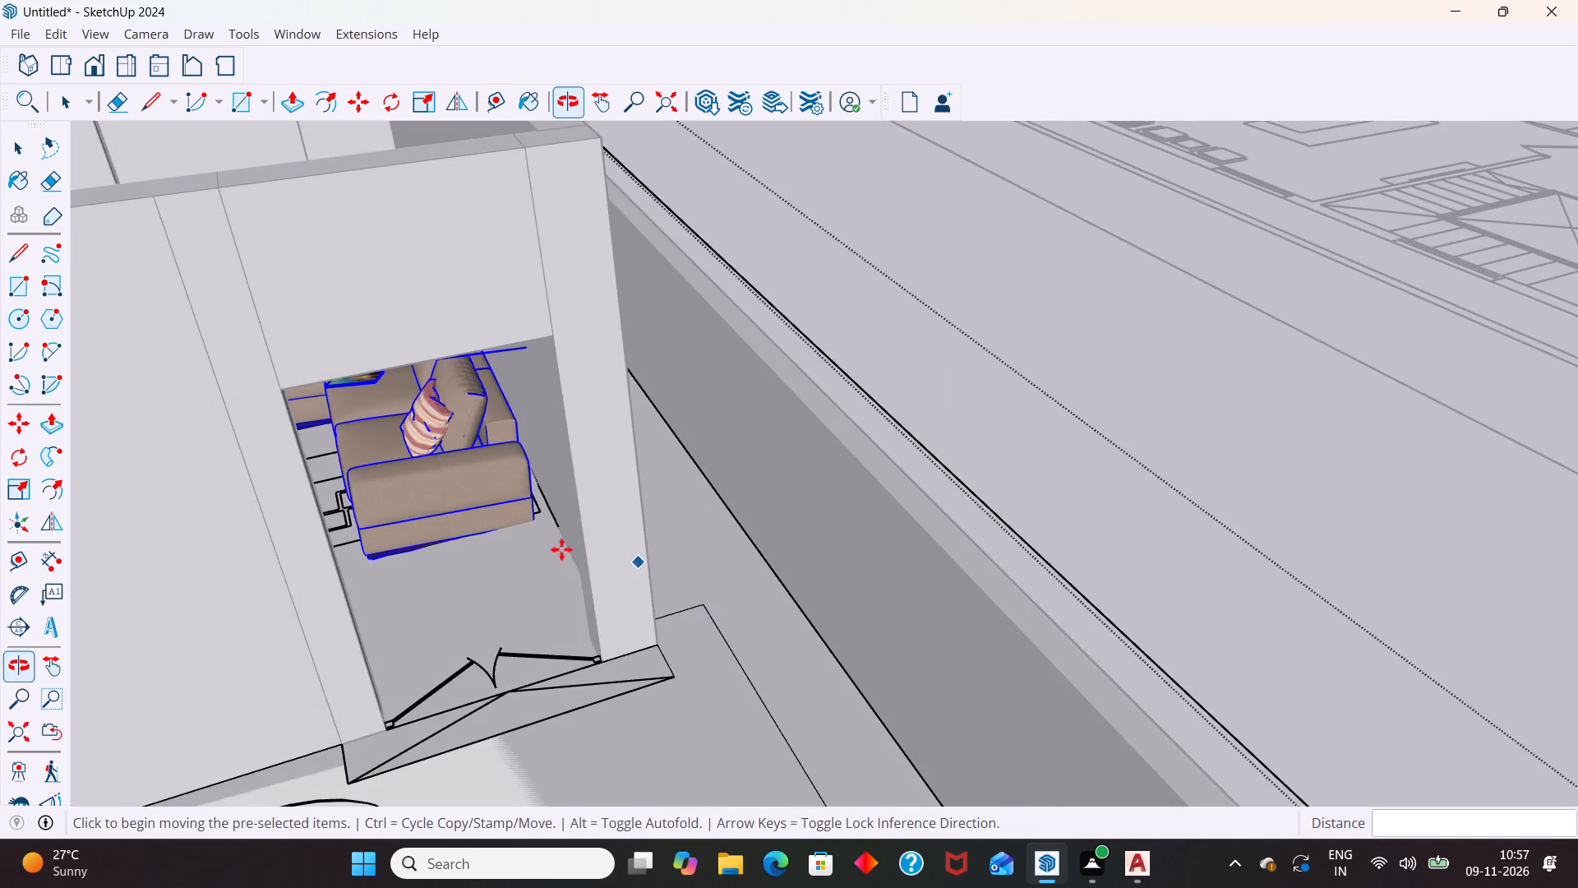
{"action": "scroll", "coordinate": [518, 541], "scroll_direction": "up", "scroll_amount": 11}
{"action": "scroll", "coordinate": [533, 434], "scroll_direction": "up", "scroll_amount": 3}
{"action": "scroll", "coordinate": [429, 534], "scroll_direction": "up", "scroll_amount": 5}
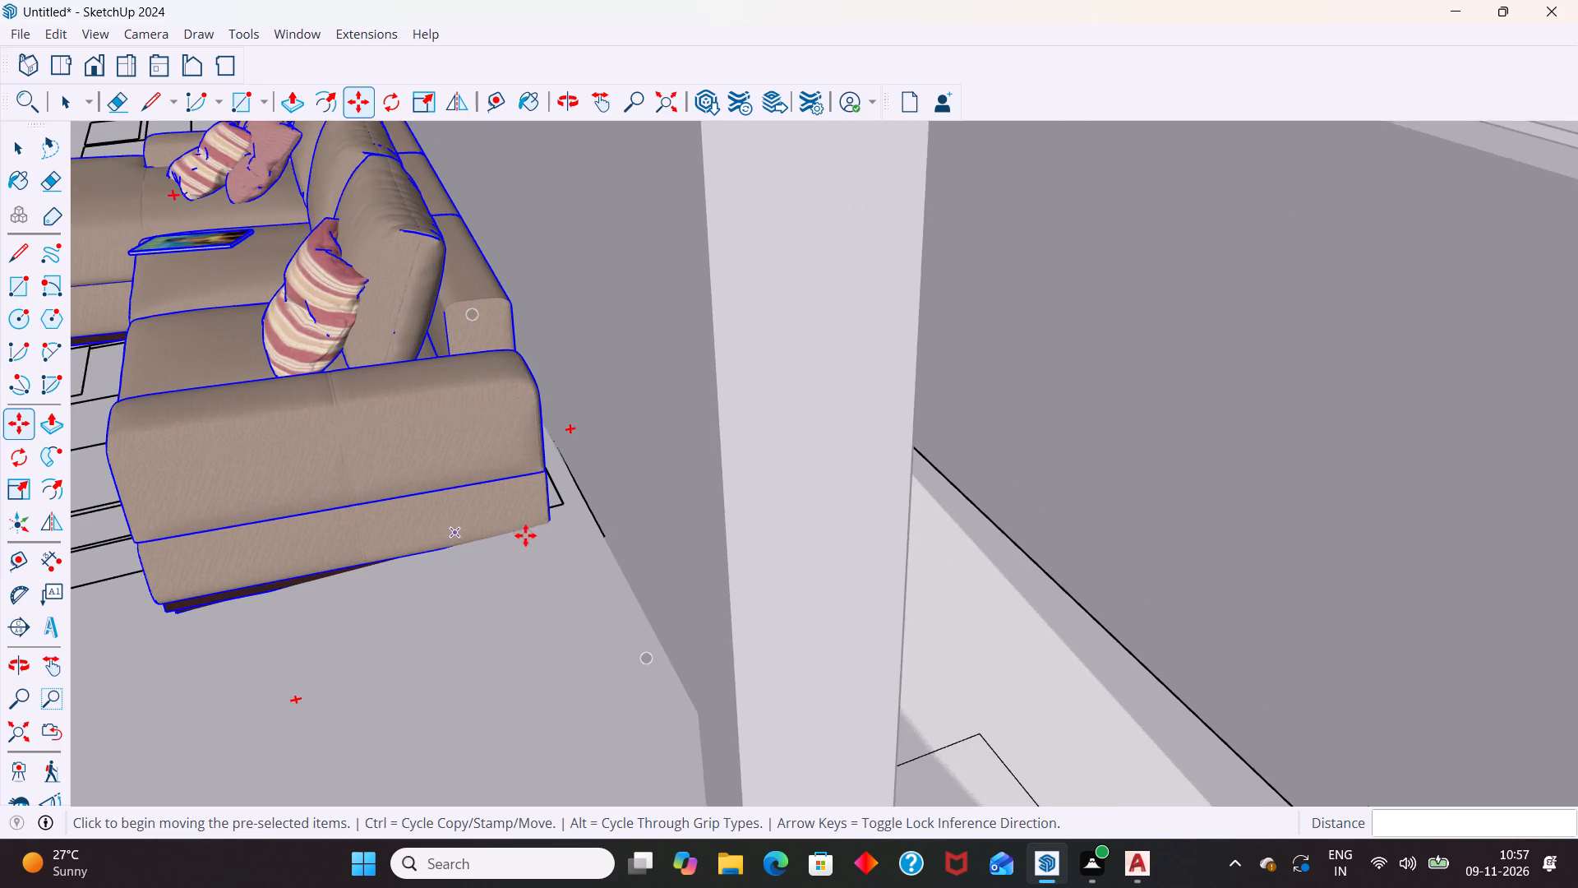
{"action": "scroll", "coordinate": [541, 530], "scroll_direction": "up", "scroll_amount": 3}
{"action": "left_click", "coordinate": [571, 513]}
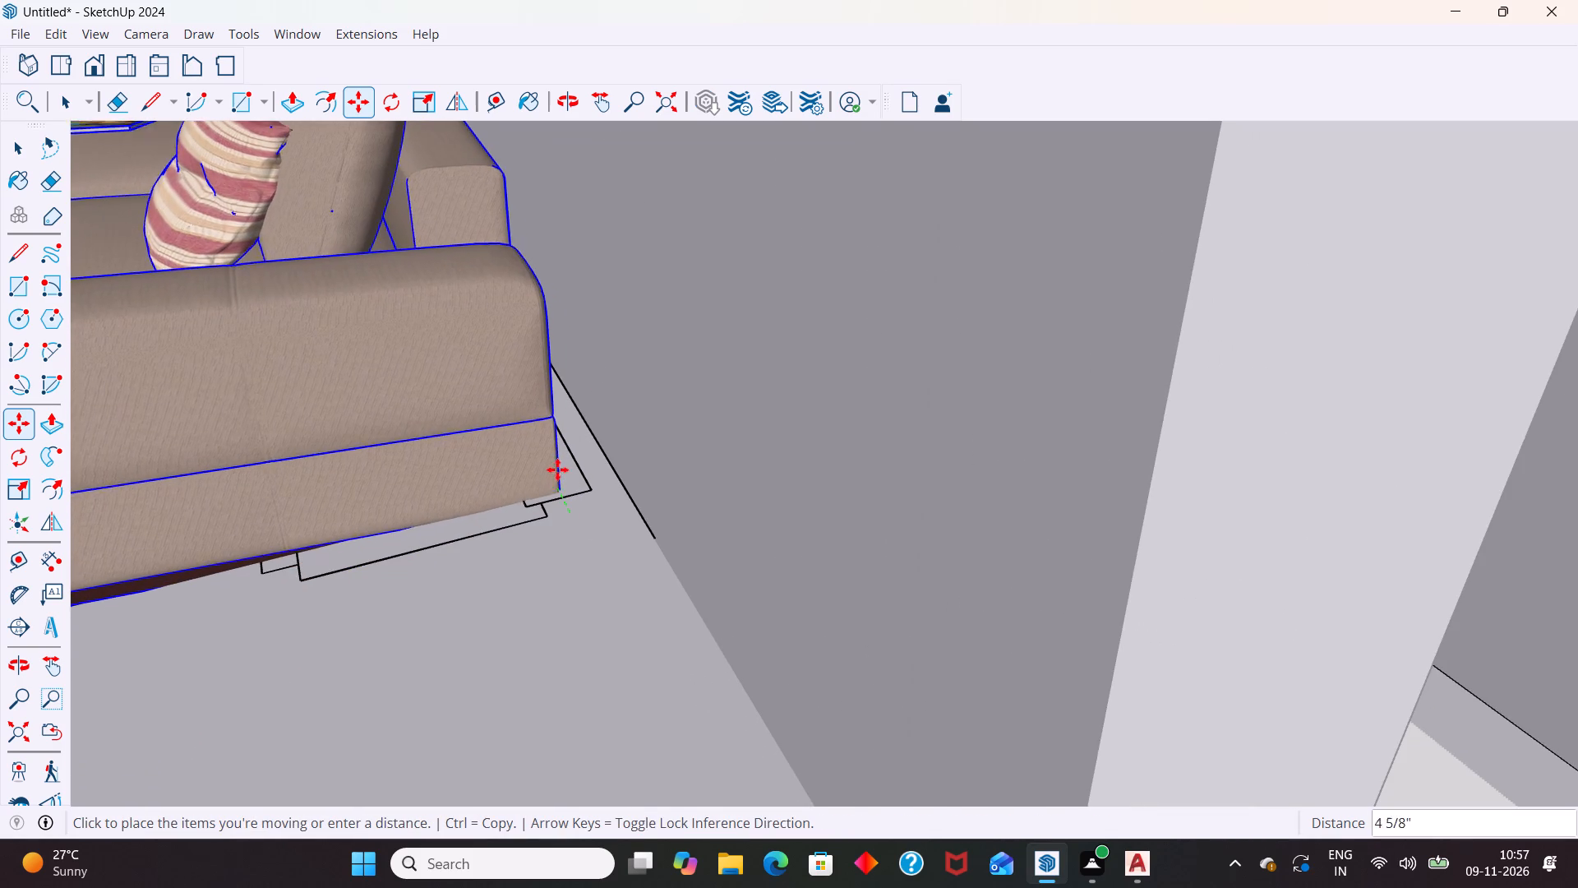
{"action": "left_click", "coordinate": [557, 455]}
Move the L-shaped sofa about 6" by its rear armrest foot to the wall-side corner of the two-seat sofa outline.
{"action": "scroll", "coordinate": [551, 493], "scroll_direction": "up", "scroll_amount": 4}
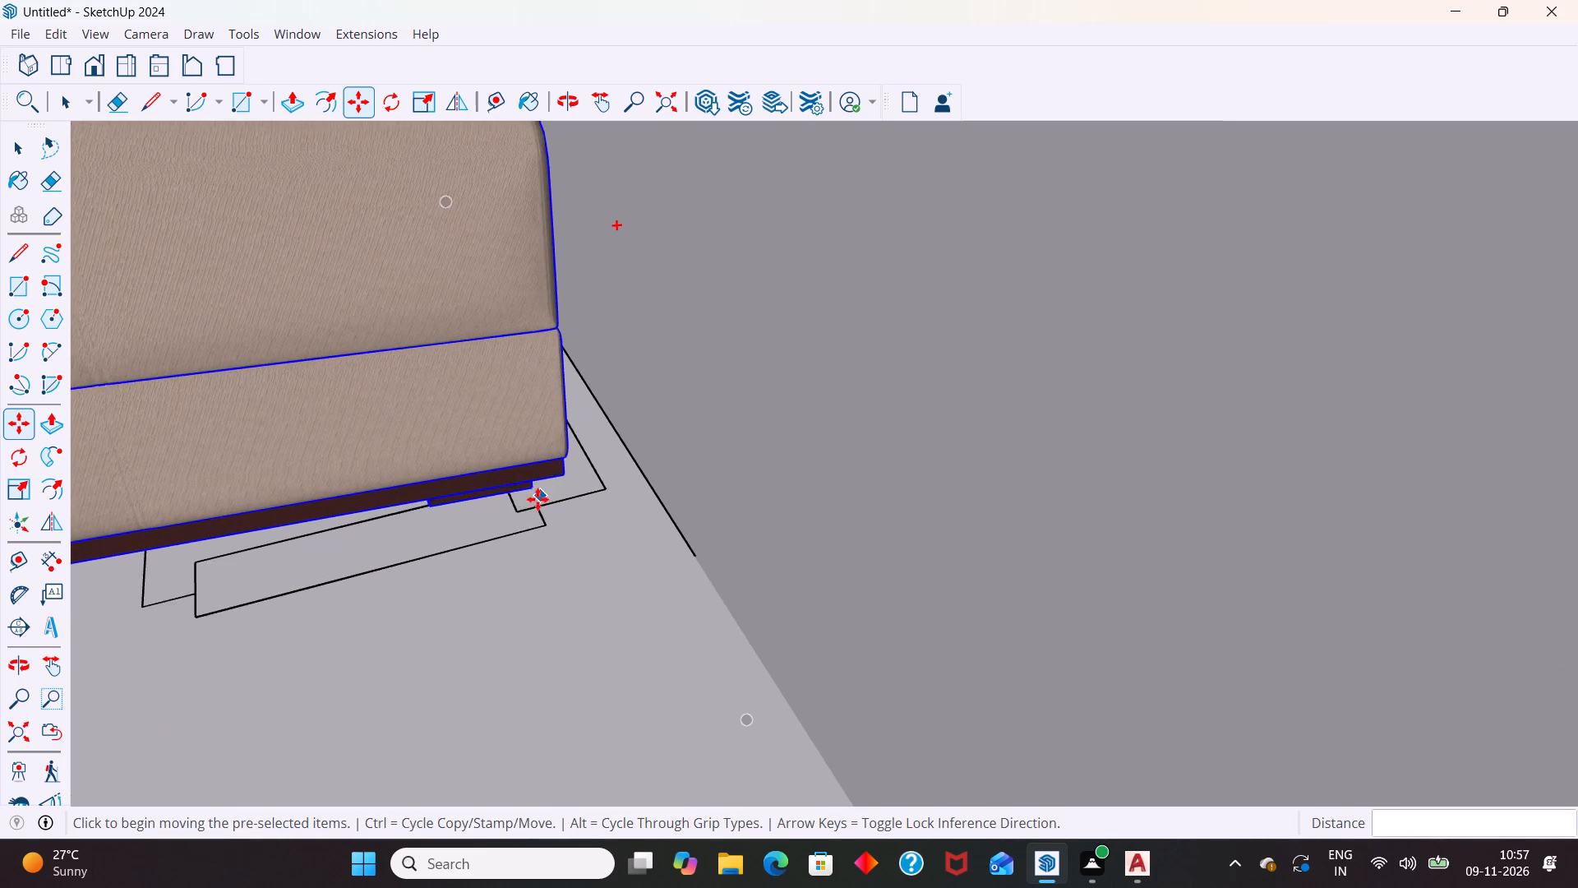
{"action": "scroll", "coordinate": [528, 505], "scroll_direction": "up", "scroll_amount": 9}
{"action": "left_click", "coordinate": [539, 472]}
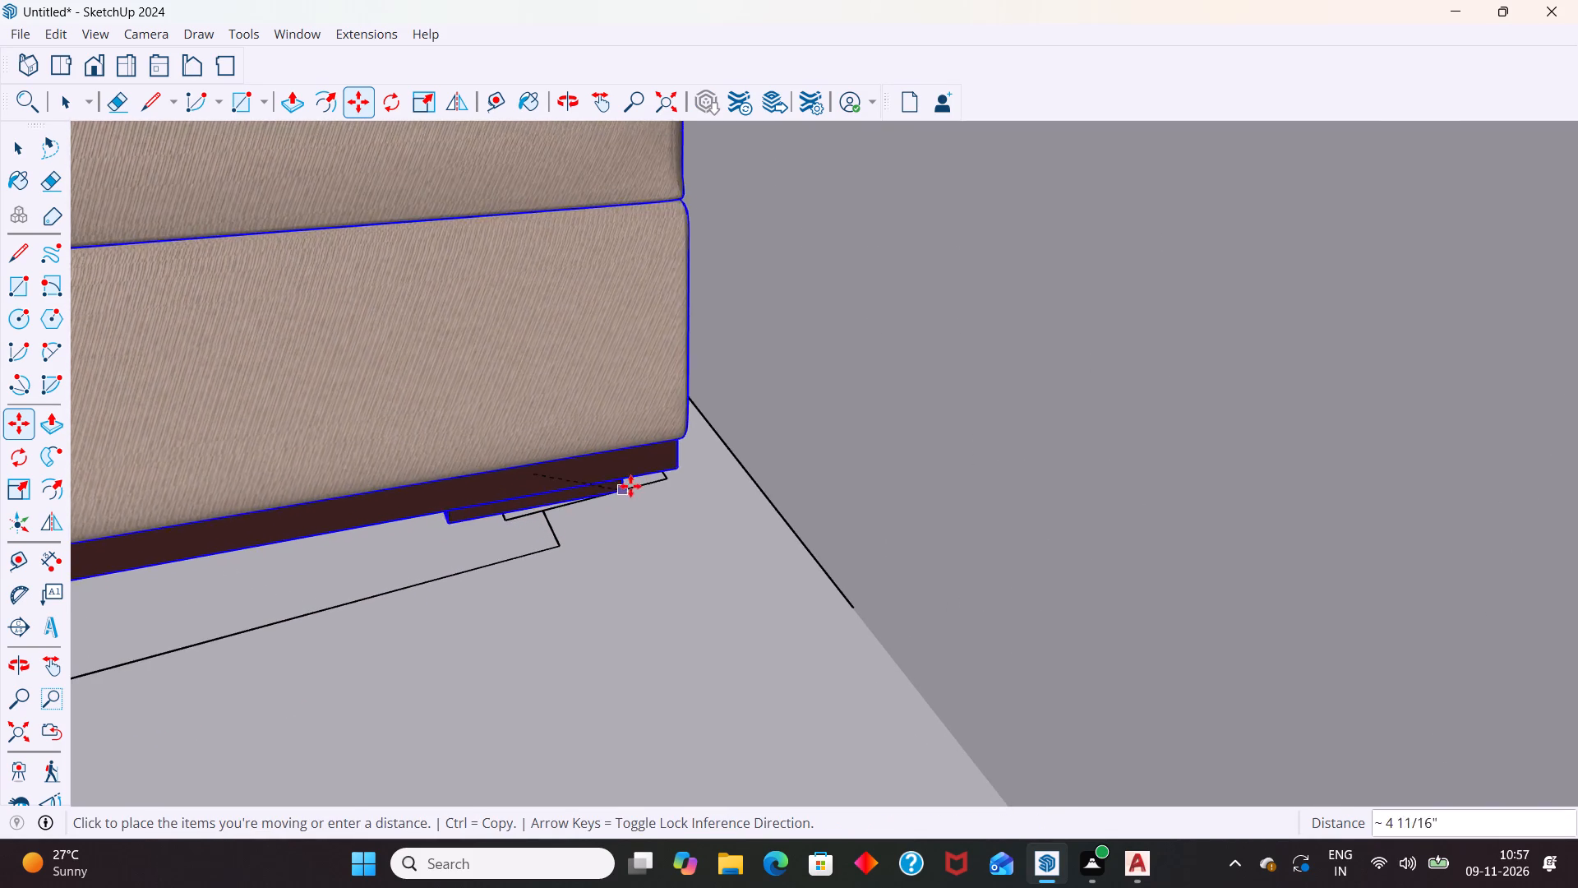
{"action": "left_click", "coordinate": [666, 482]}
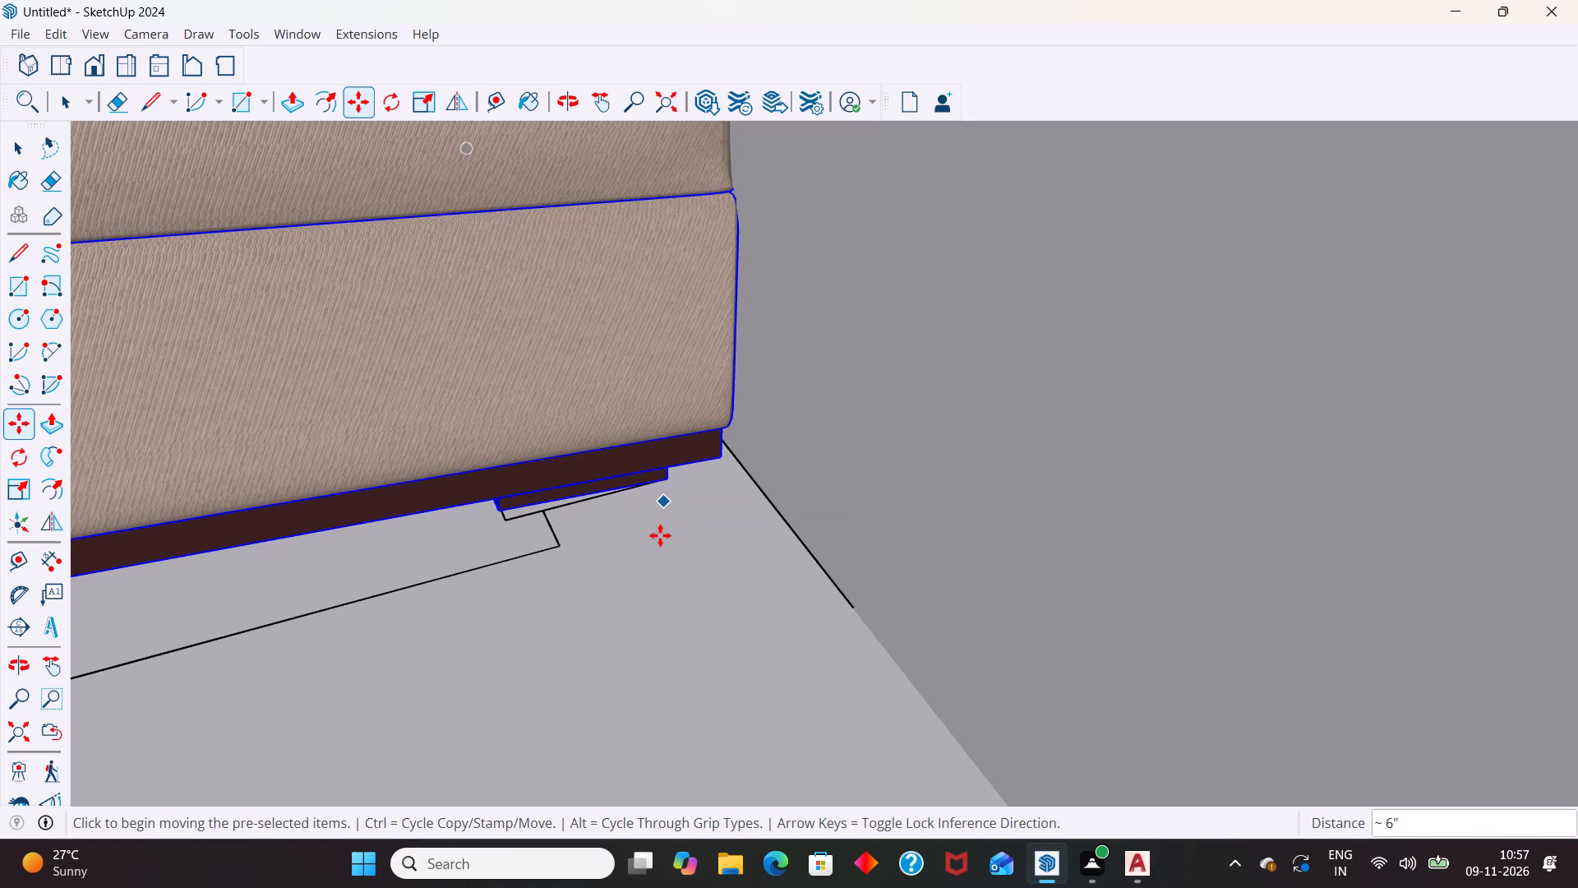
Shift the L-shaped sofa about 3 7/16" back from the side wall by its rear armrest base corner and deselect it.
{"action": "scroll", "coordinate": [668, 547], "scroll_direction": "down", "scroll_amount": 19}
{"action": "scroll", "coordinate": [711, 509], "scroll_direction": "down", "scroll_amount": 6}
{"action": "middle_click_drag", "start_coordinate": [549, 560], "coordinate": [581, 571]}
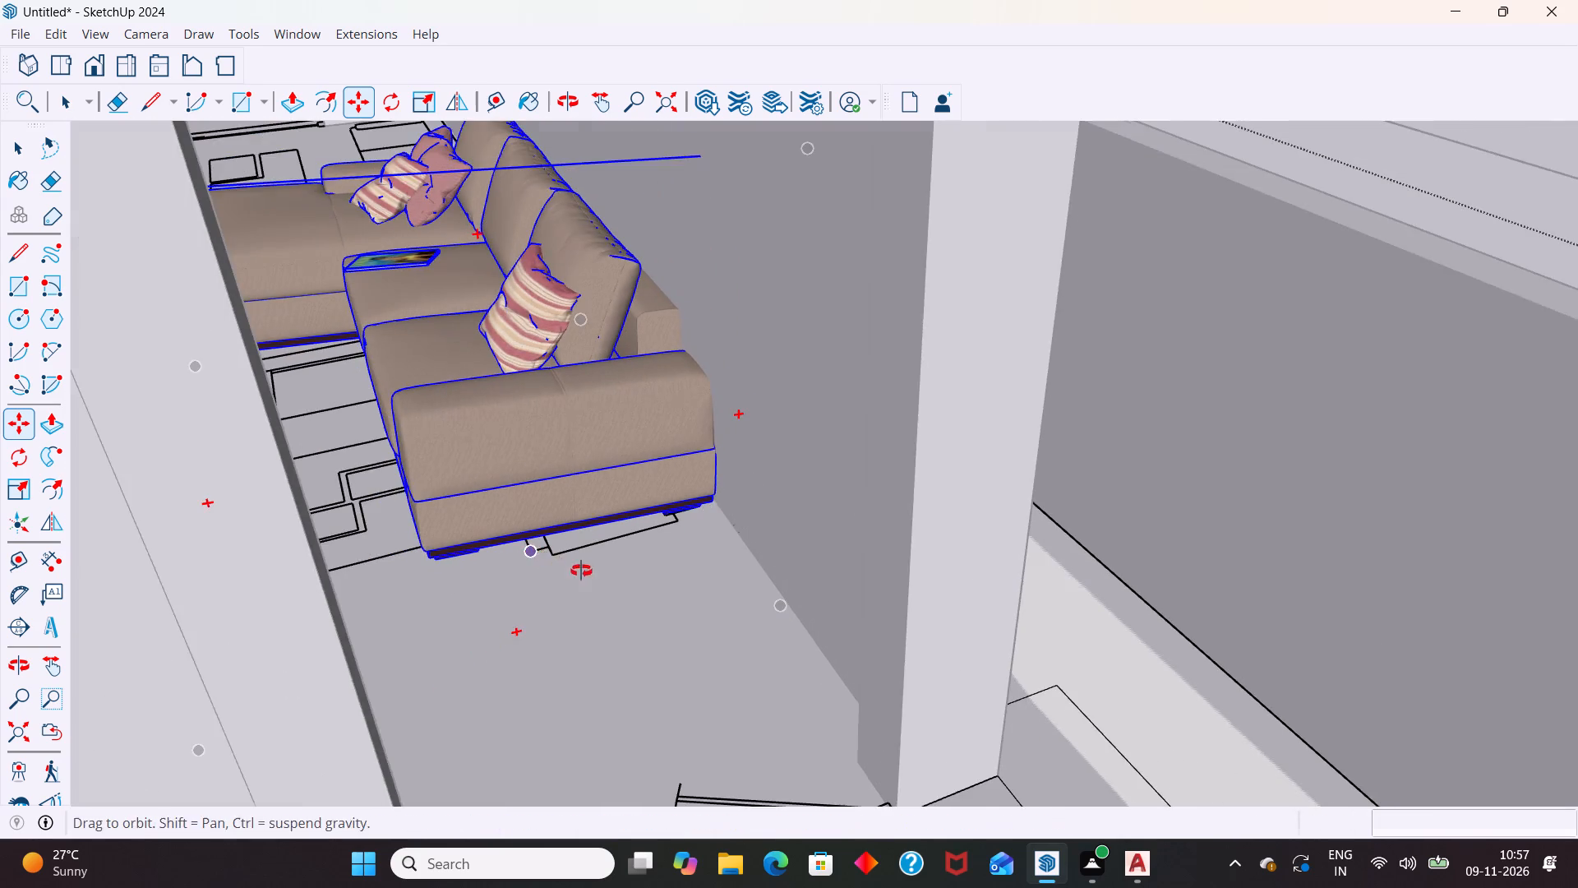
{"action": "middle_click_drag", "start_coordinate": [581, 571], "coordinate": [589, 572]}
{"action": "scroll", "coordinate": [710, 448], "scroll_direction": "up", "scroll_amount": 4}
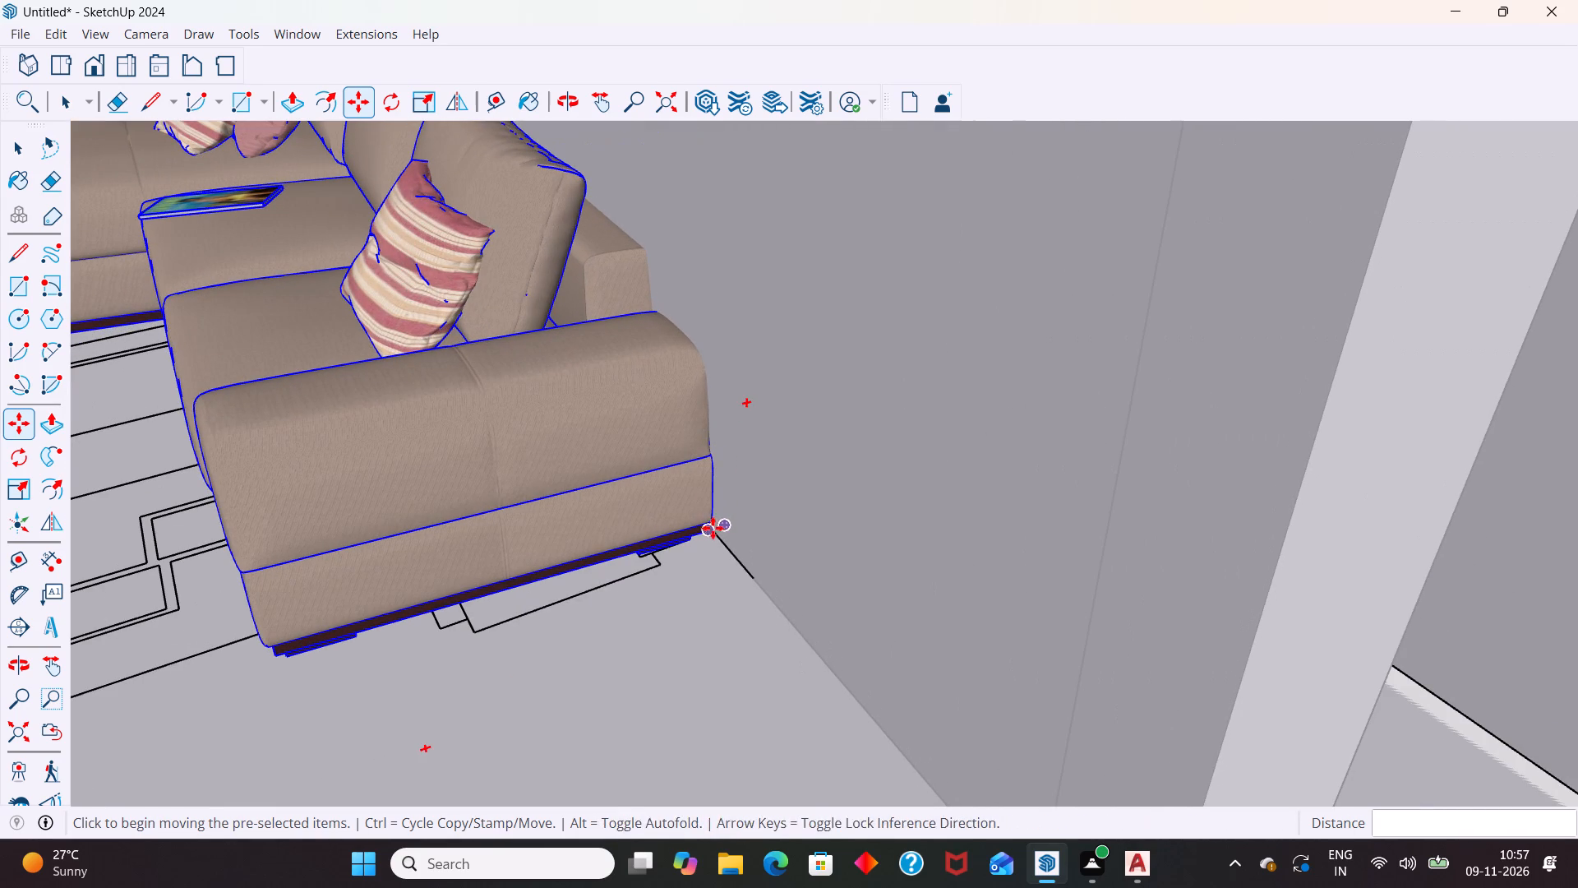
{"action": "left_click", "coordinate": [725, 525]}
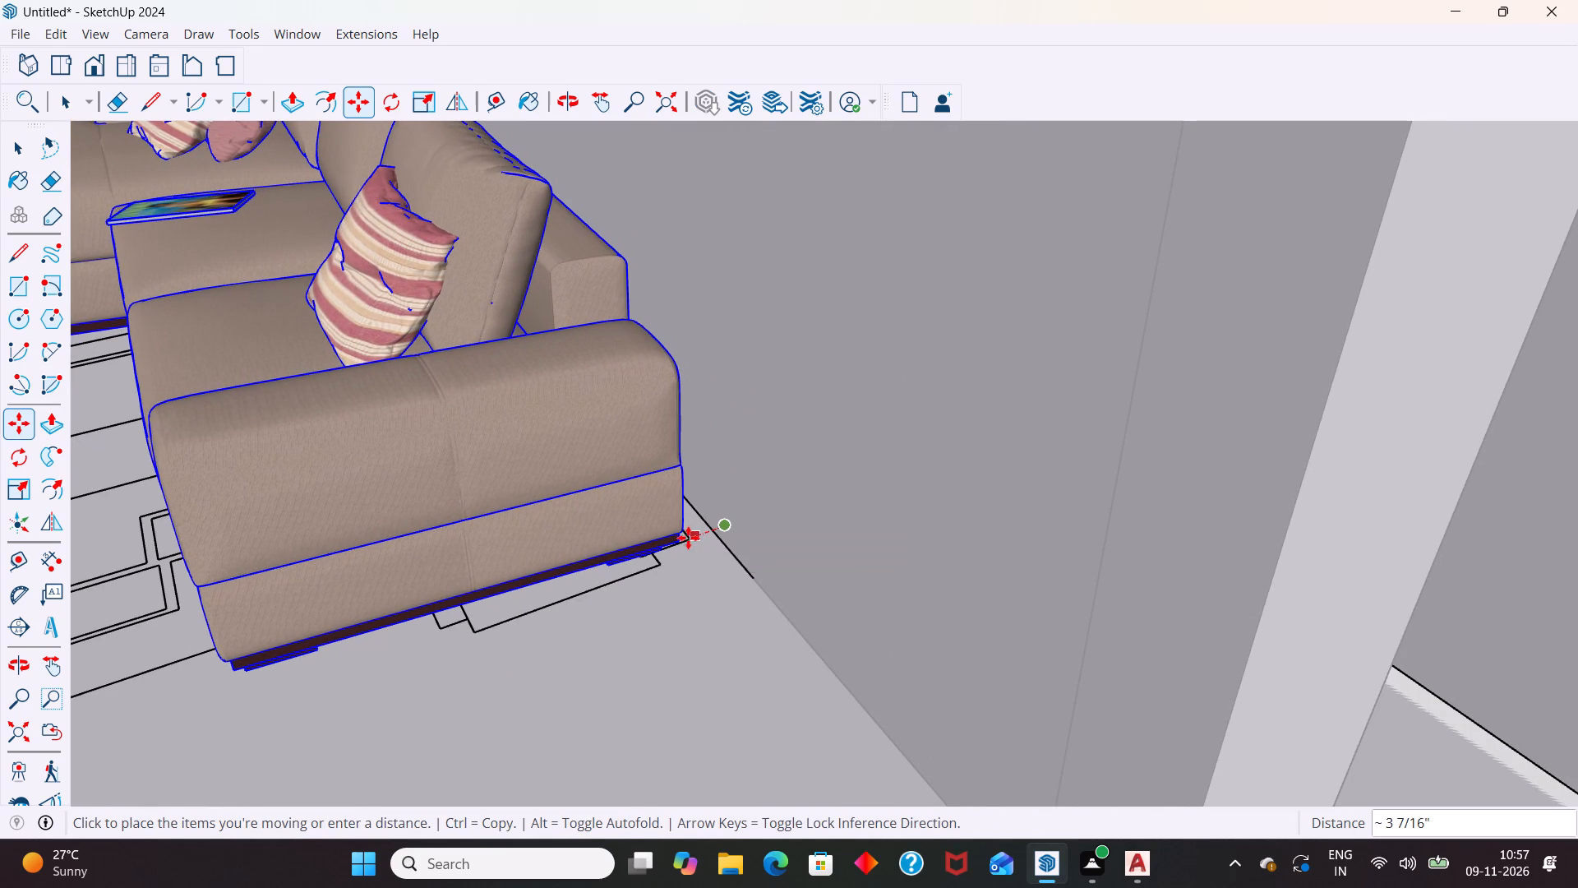
{"action": "left_click", "coordinate": [690, 538]}
{"action": "scroll", "coordinate": [731, 504], "scroll_direction": "down", "scroll_amount": 5}
{"action": "key", "text": "space"}
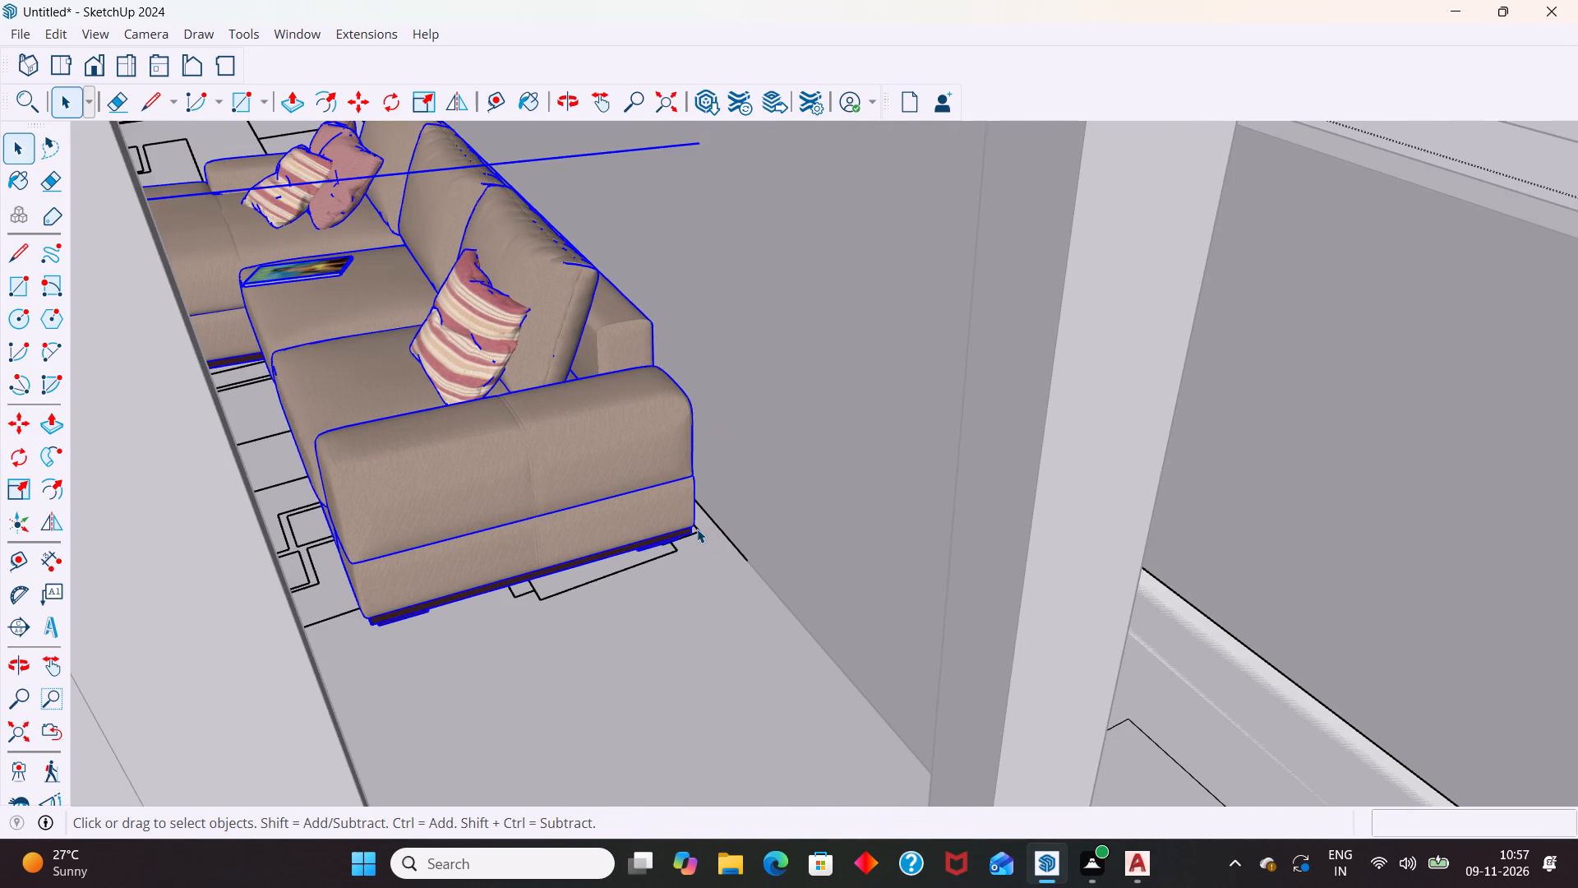
{"action": "scroll", "coordinate": [697, 529], "scroll_direction": "down", "scroll_amount": 13}
{"action": "left_click", "coordinate": [727, 594]}
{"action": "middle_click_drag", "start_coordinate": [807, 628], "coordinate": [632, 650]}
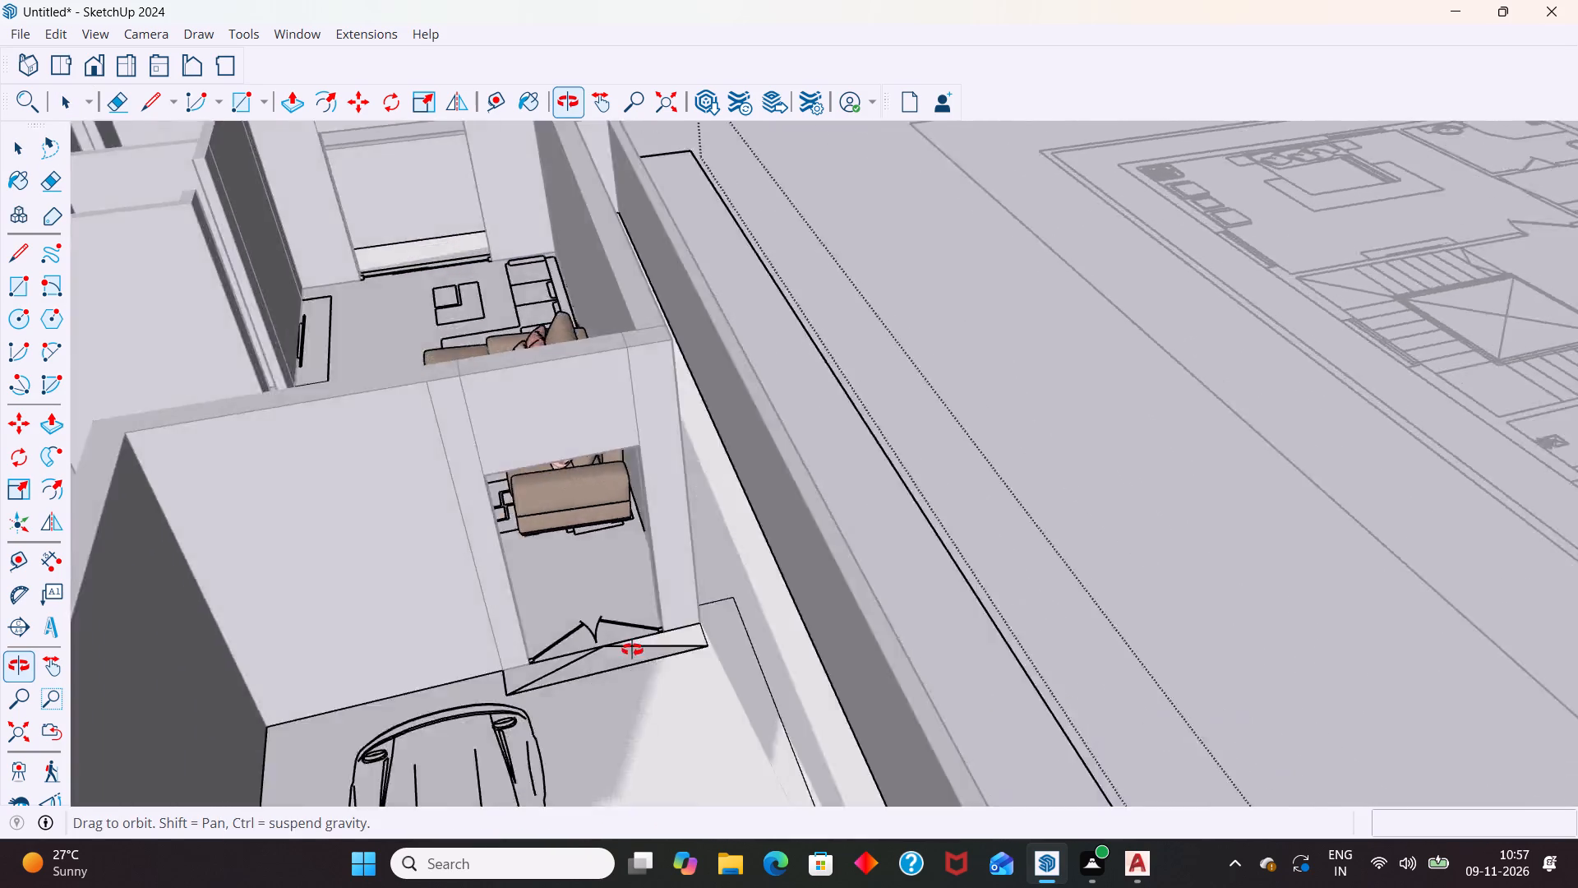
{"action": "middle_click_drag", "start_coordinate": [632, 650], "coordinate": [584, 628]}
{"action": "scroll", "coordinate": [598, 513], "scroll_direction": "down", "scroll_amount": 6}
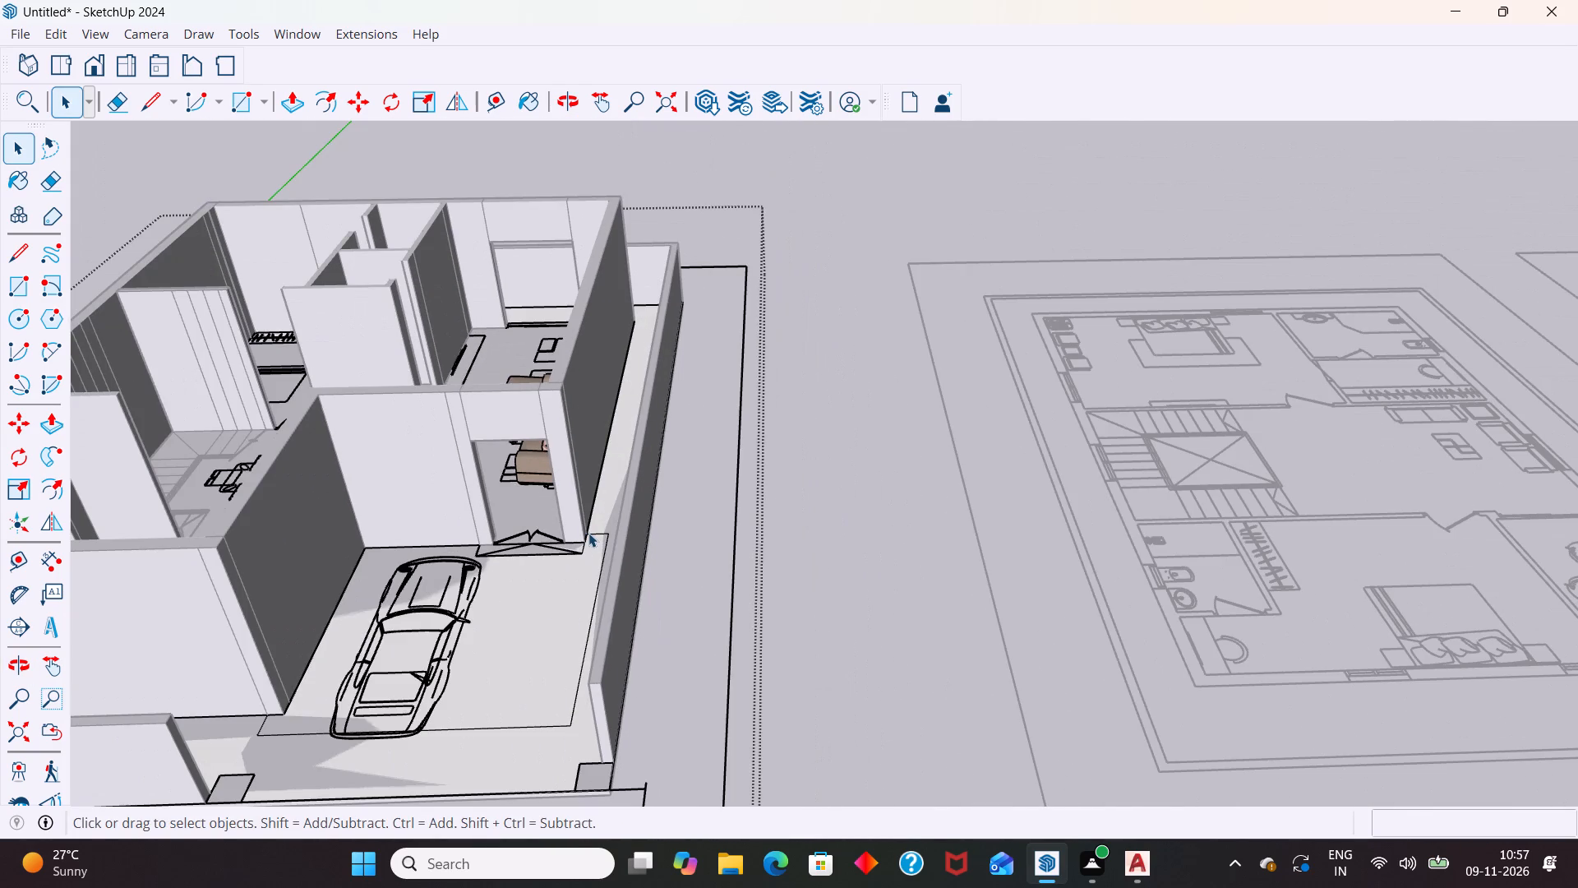
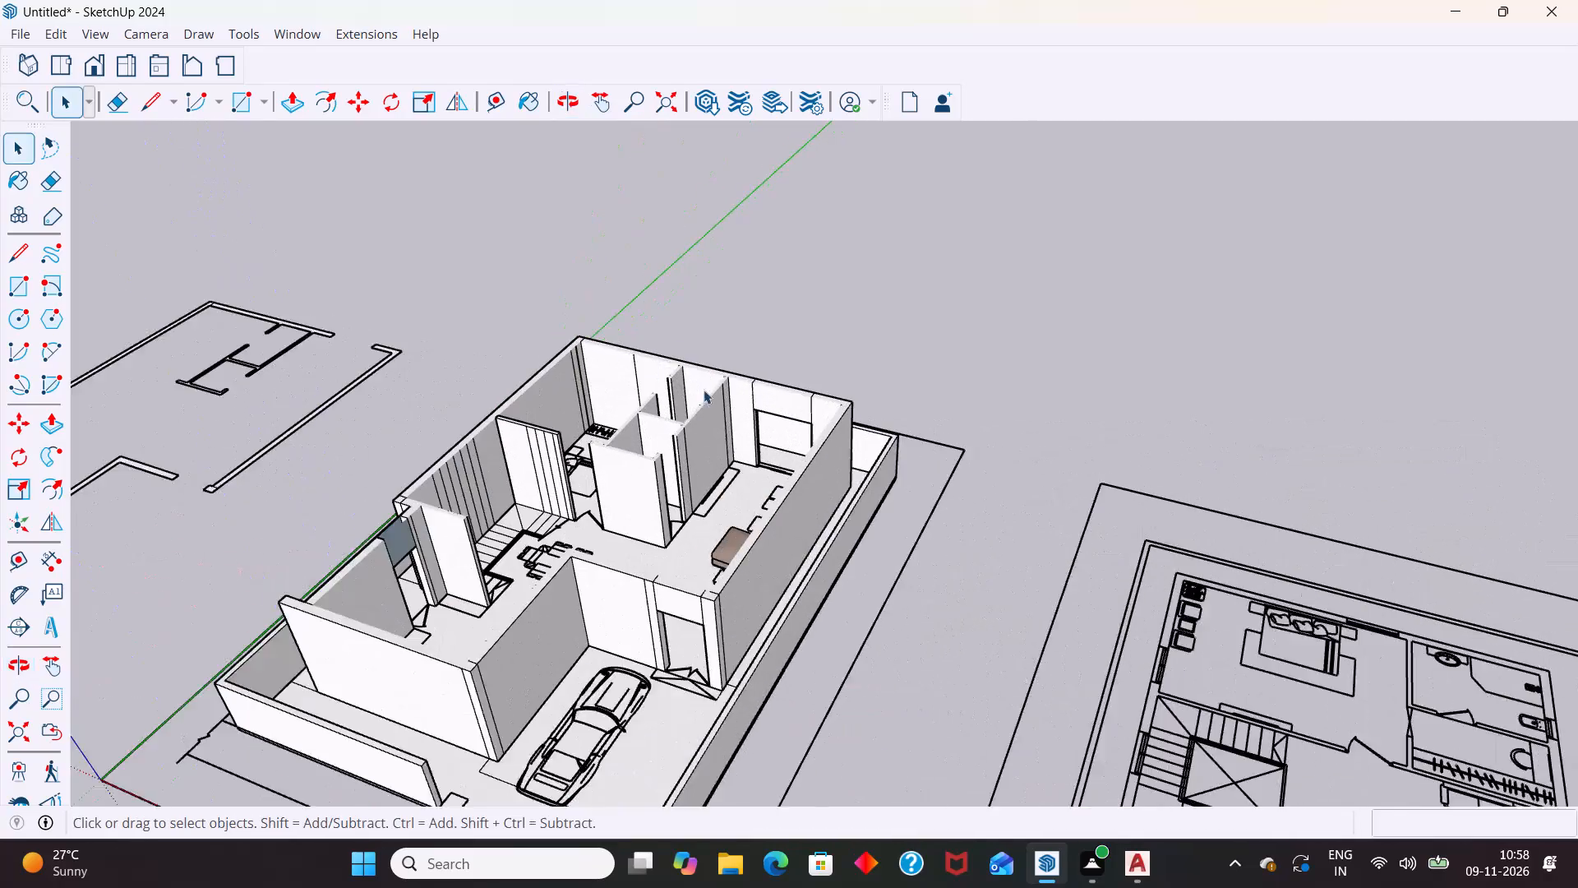
Inspect the ground-floor interior walls and openings from several angles, including the contents of the wall group.
{"action": "middle_click_drag", "start_coordinate": [747, 623], "coordinate": [744, 591]}
{"action": "scroll", "coordinate": [667, 612], "scroll_direction": "up", "scroll_amount": 5}
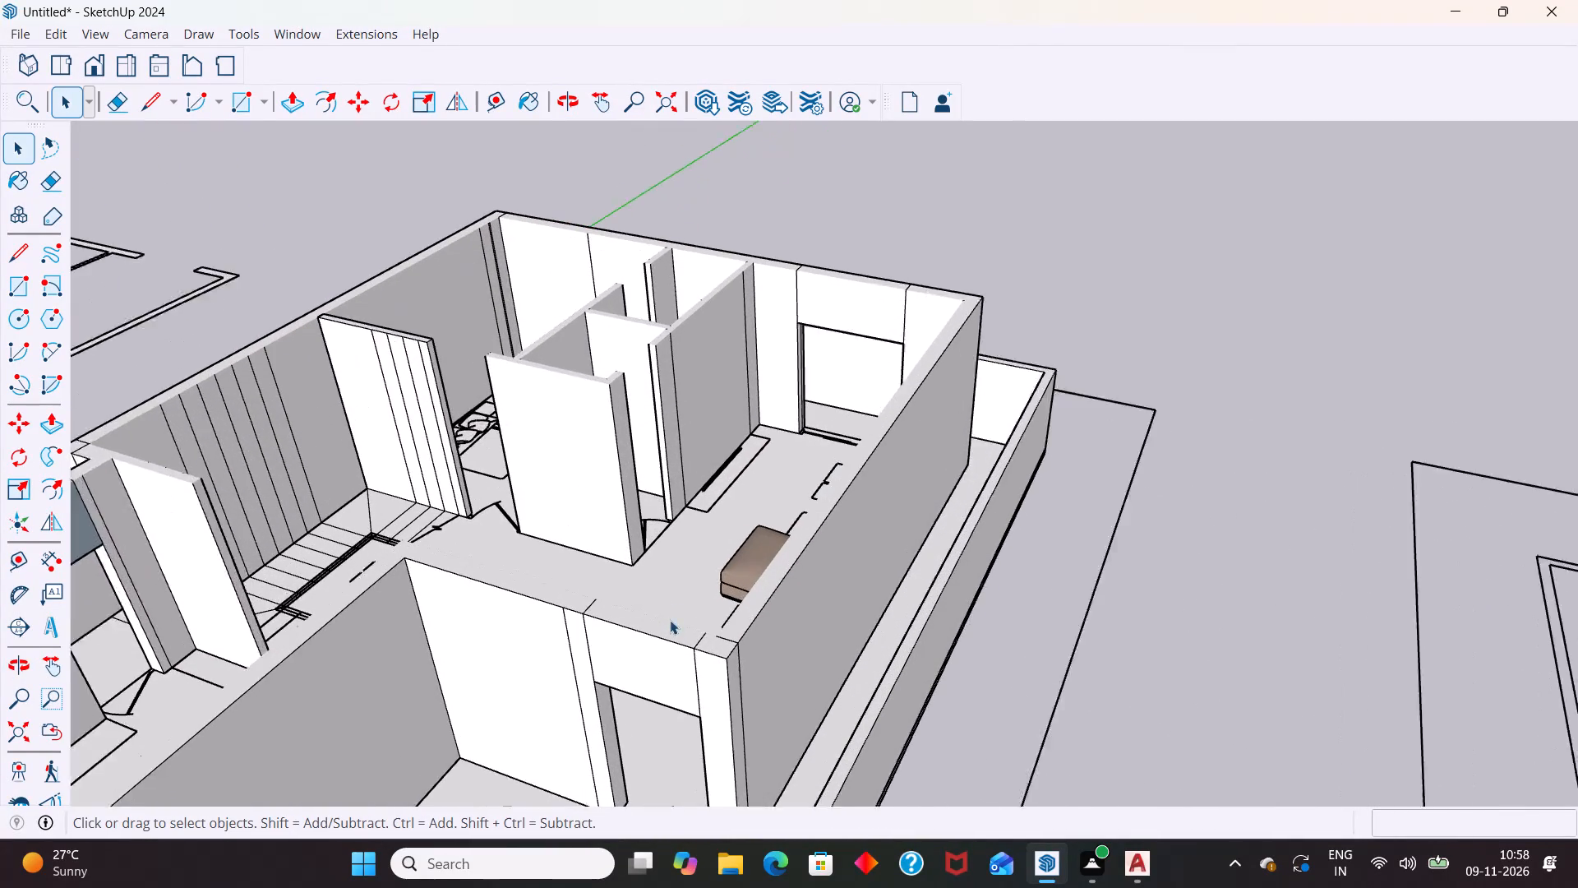
{"action": "middle_click_drag", "start_coordinate": [704, 667], "coordinate": [362, 678]}
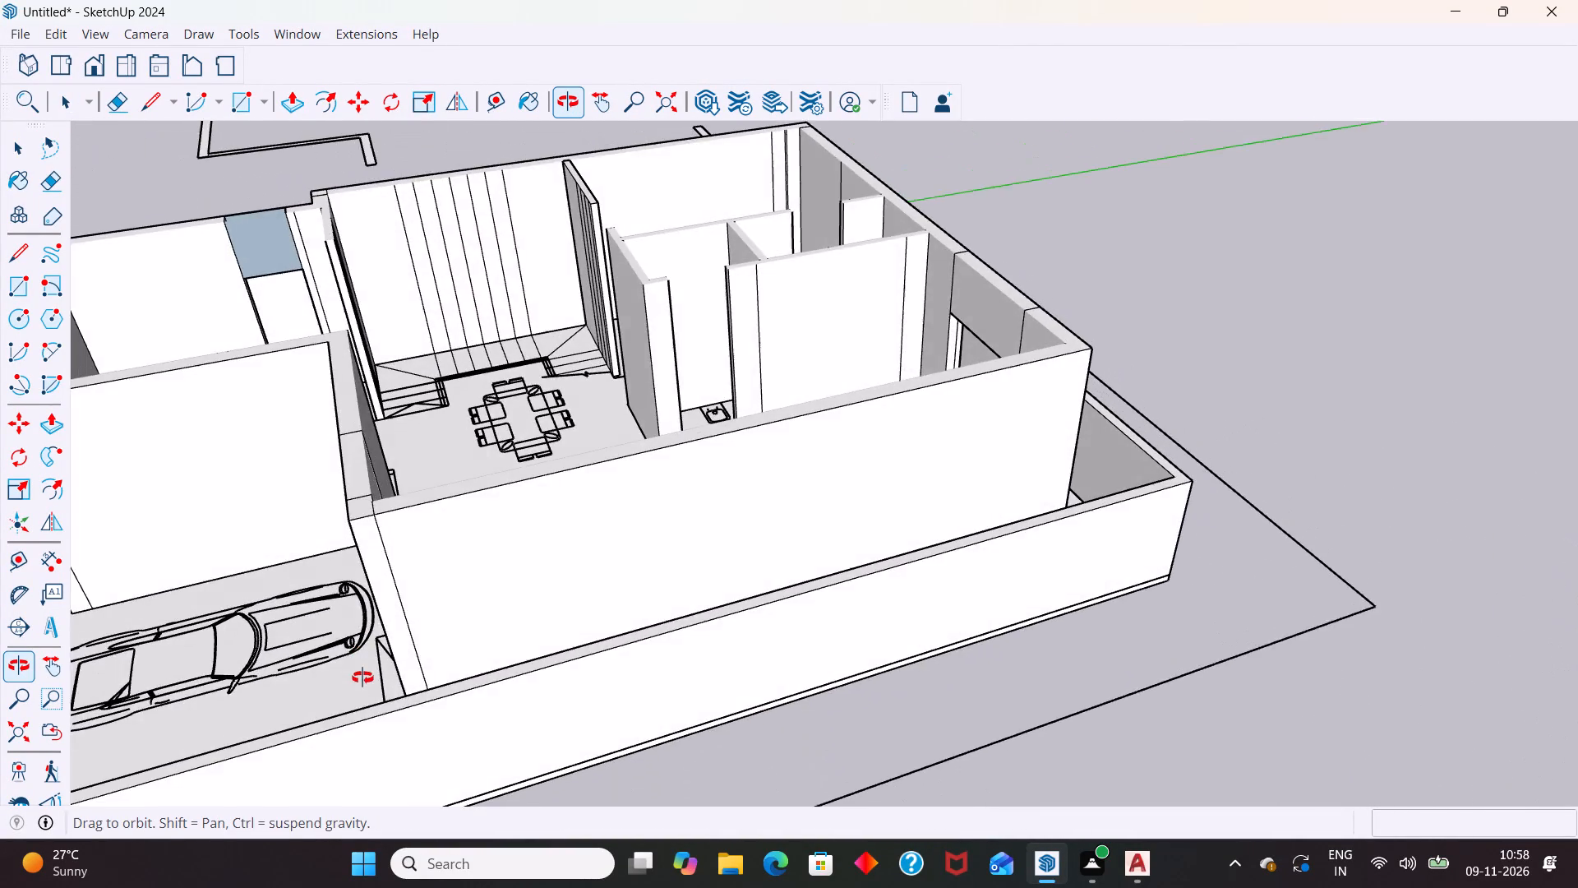
{"action": "middle_click_drag", "start_coordinate": [362, 678], "coordinate": [727, 553]}
{"action": "scroll", "coordinate": [790, 491], "scroll_direction": "down", "scroll_amount": 5}
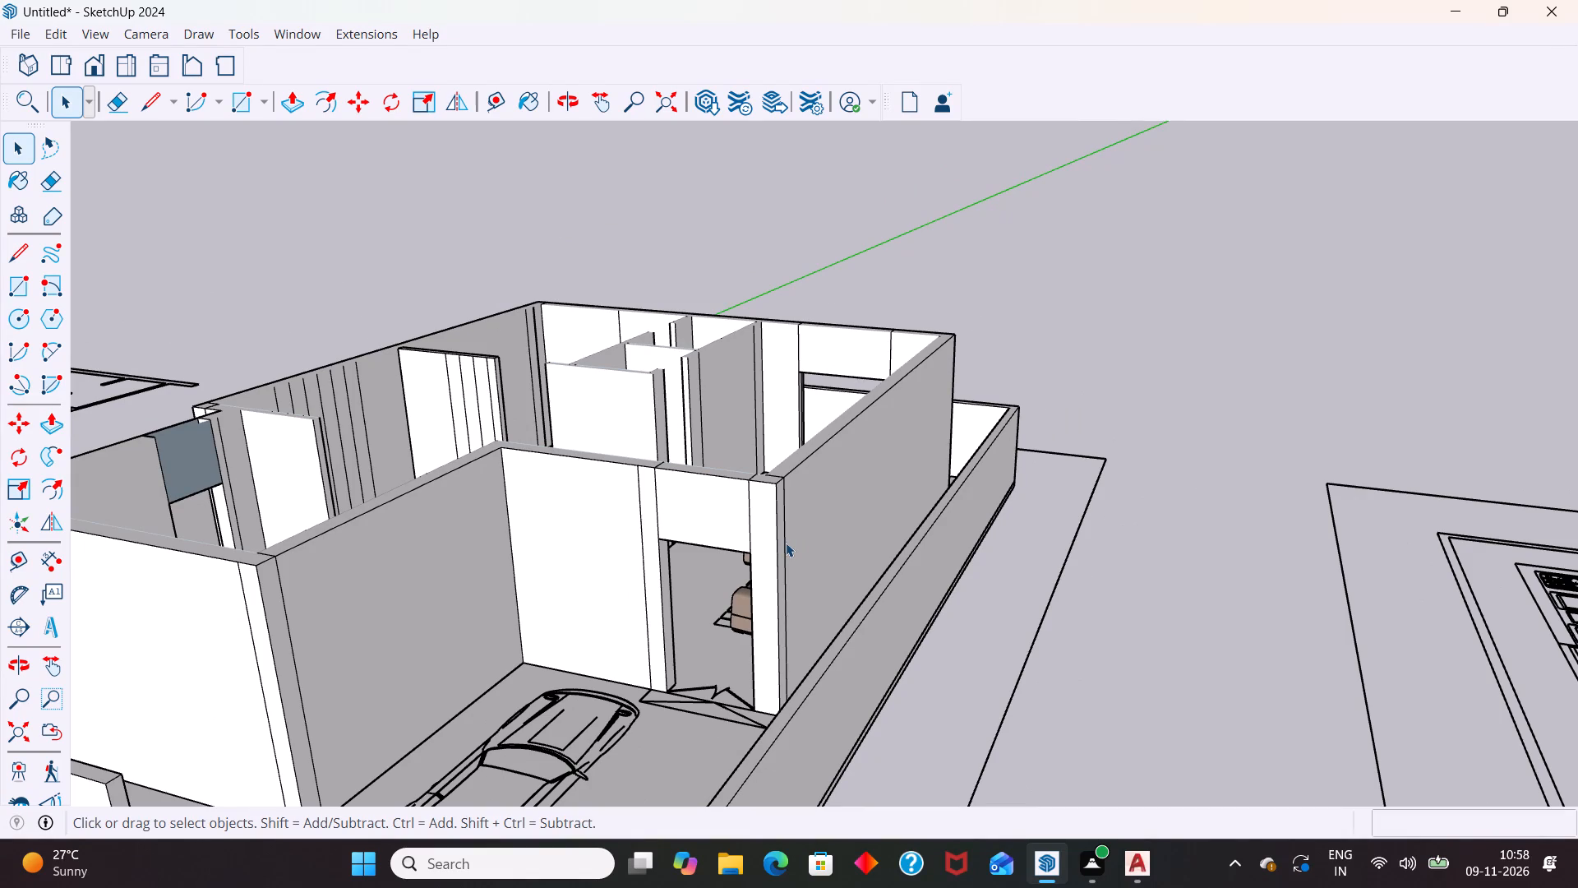
{"action": "scroll", "coordinate": [842, 531], "scroll_direction": "down", "scroll_amount": 4}
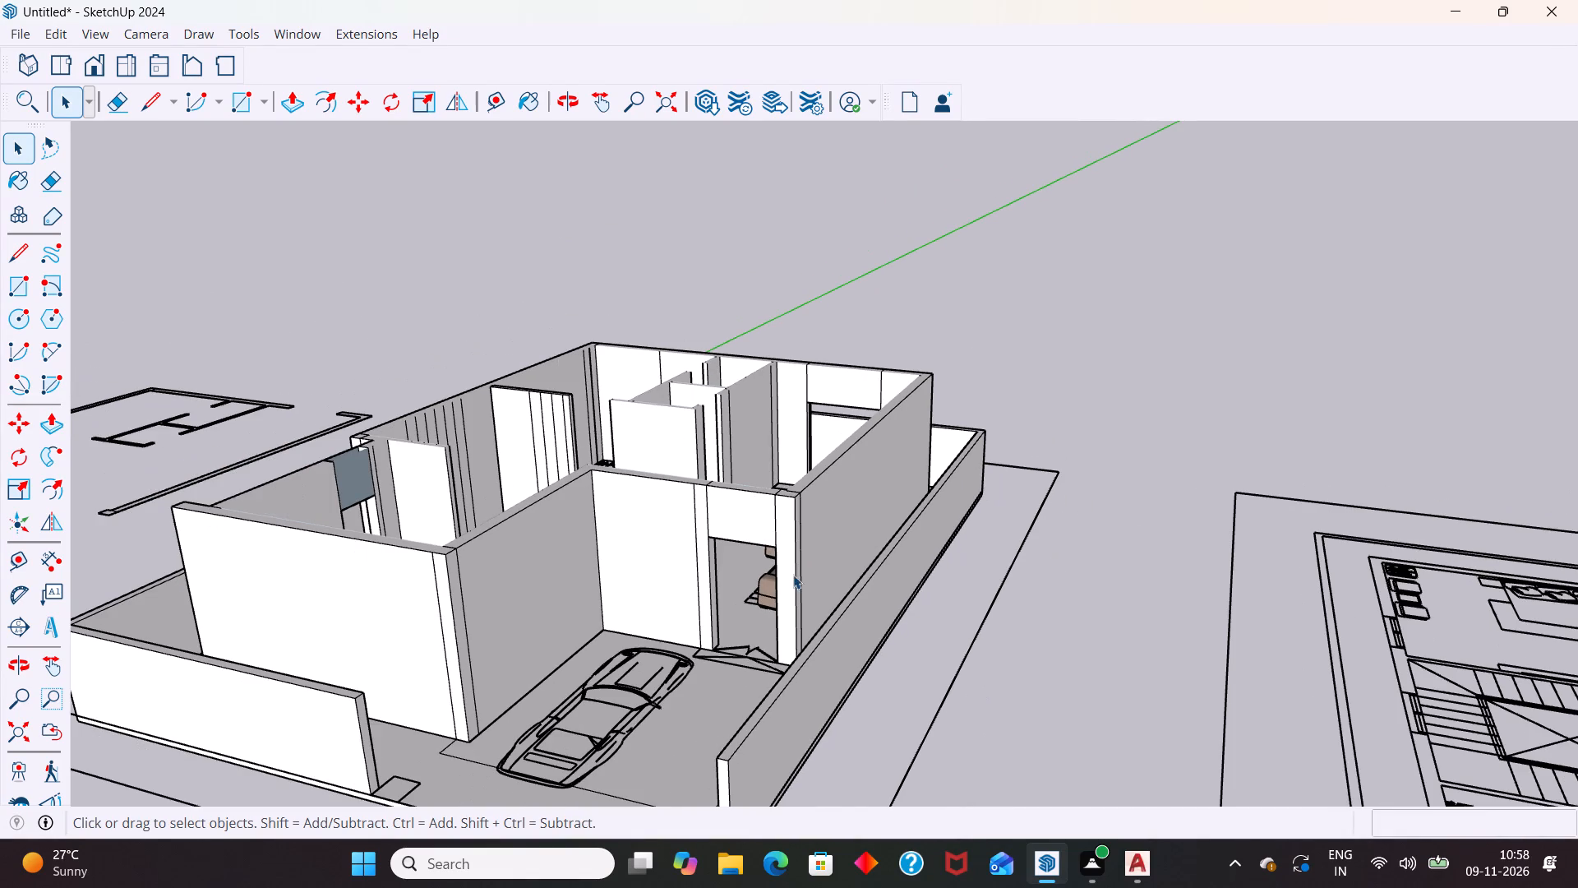
{"action": "scroll", "coordinate": [820, 489], "scroll_direction": "down", "scroll_amount": 4}
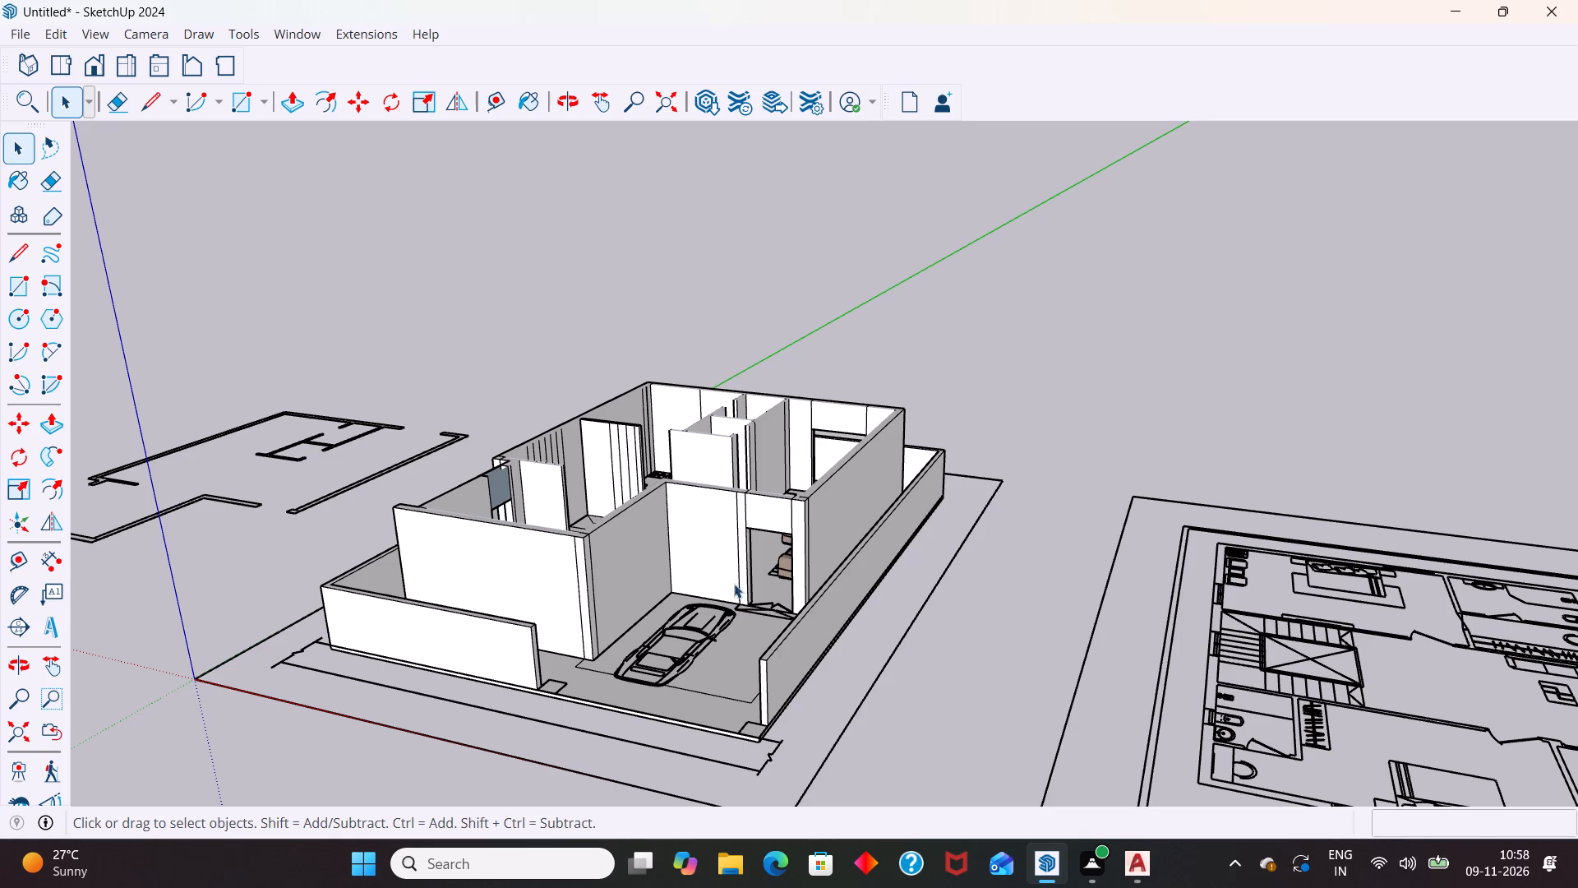
{"action": "double_click", "coordinate": [798, 514]}
{"action": "left_click", "coordinate": [799, 513]}
{"action": "middle_click_drag", "start_coordinate": [907, 530], "coordinate": [754, 642]}
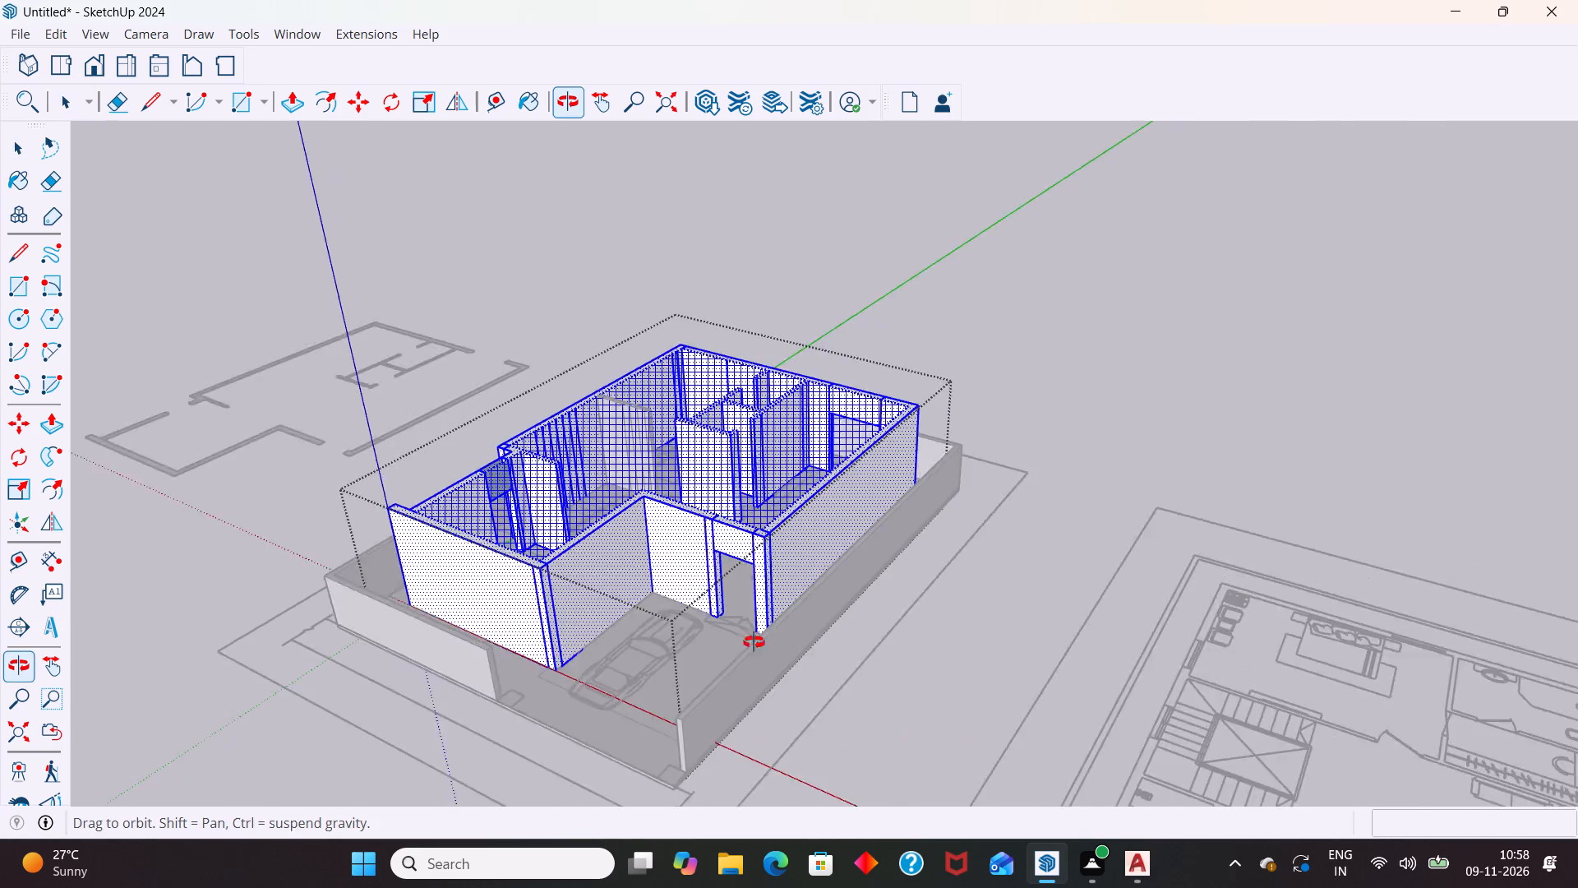
{"action": "middle_click_drag", "start_coordinate": [754, 642], "coordinate": [719, 651]}
{"action": "scroll", "coordinate": [774, 489], "scroll_direction": "up", "scroll_amount": 6}
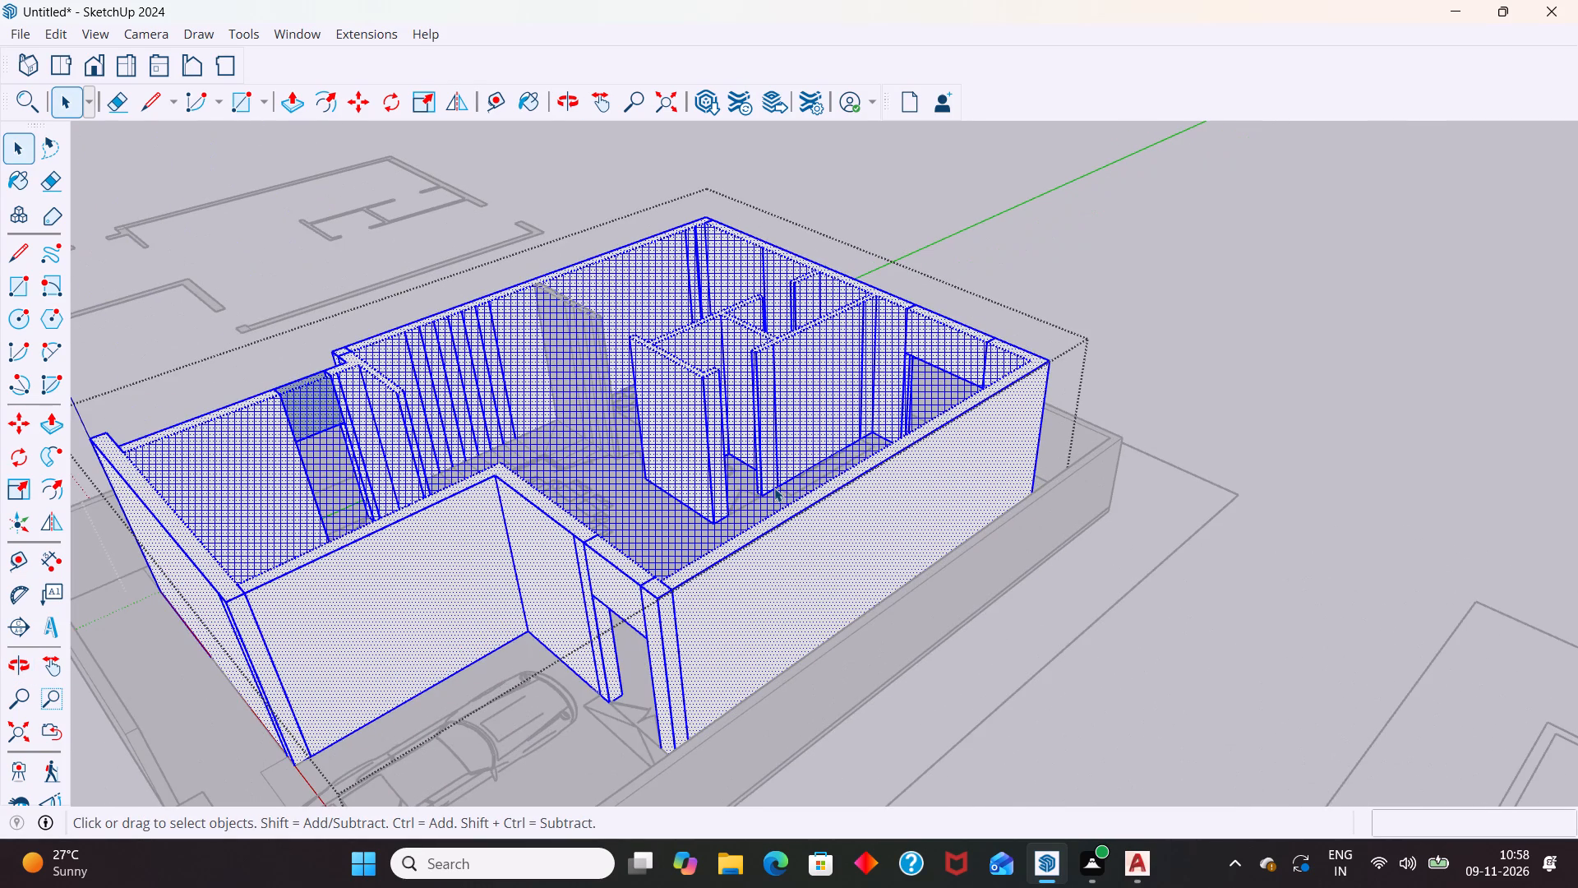
{"action": "left_click", "coordinate": [1234, 334]}
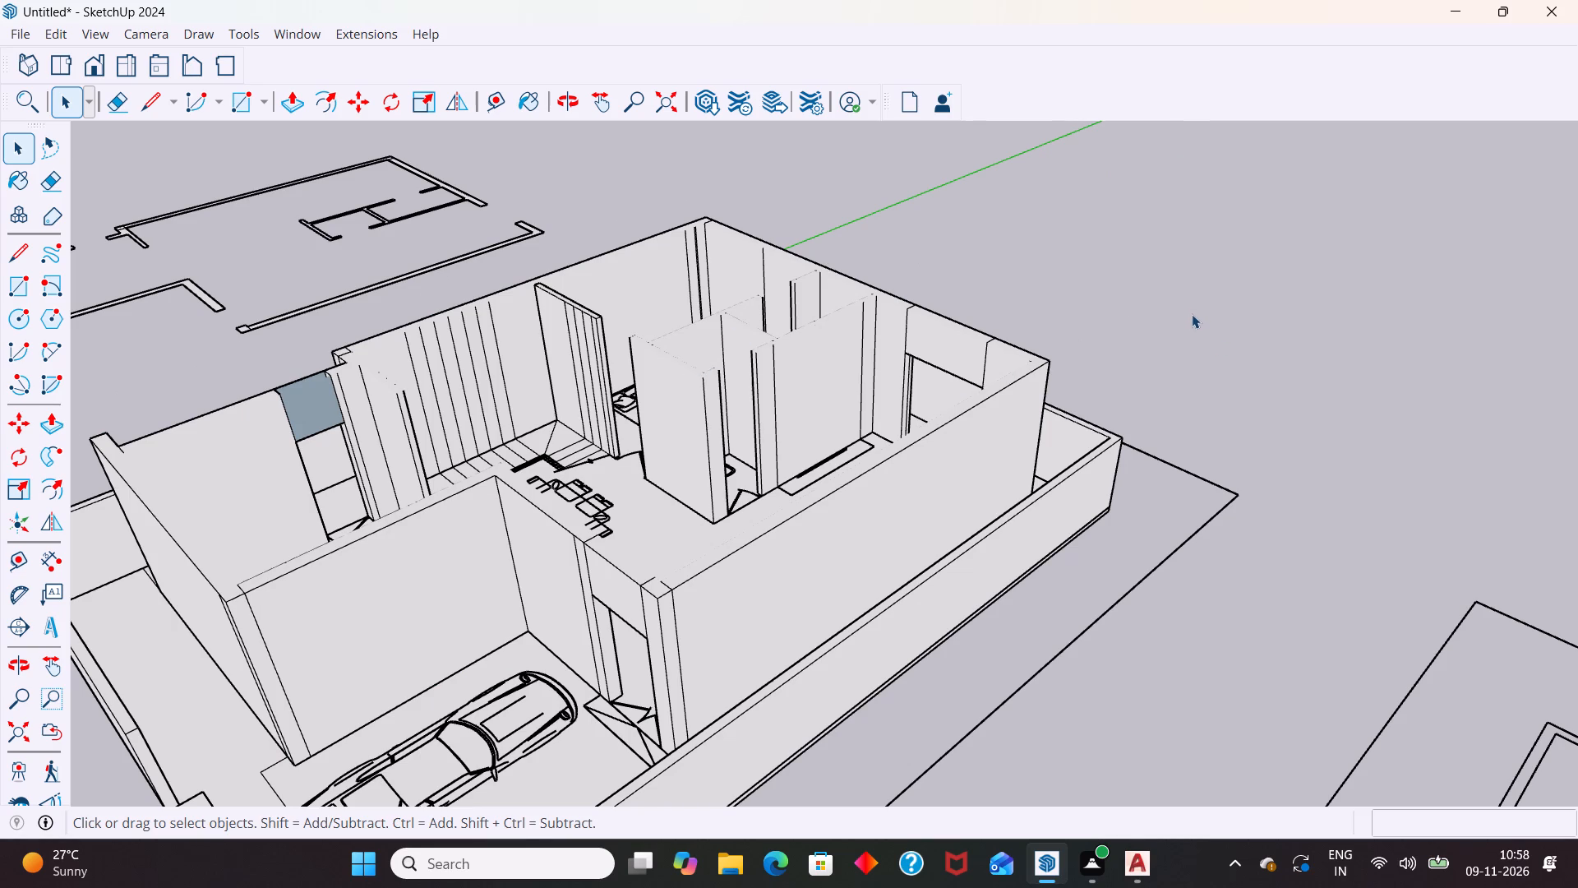
{"action": "key", "text": "space"}
{"action": "scroll", "coordinate": [1086, 324], "scroll_direction": "down", "scroll_amount": 5}
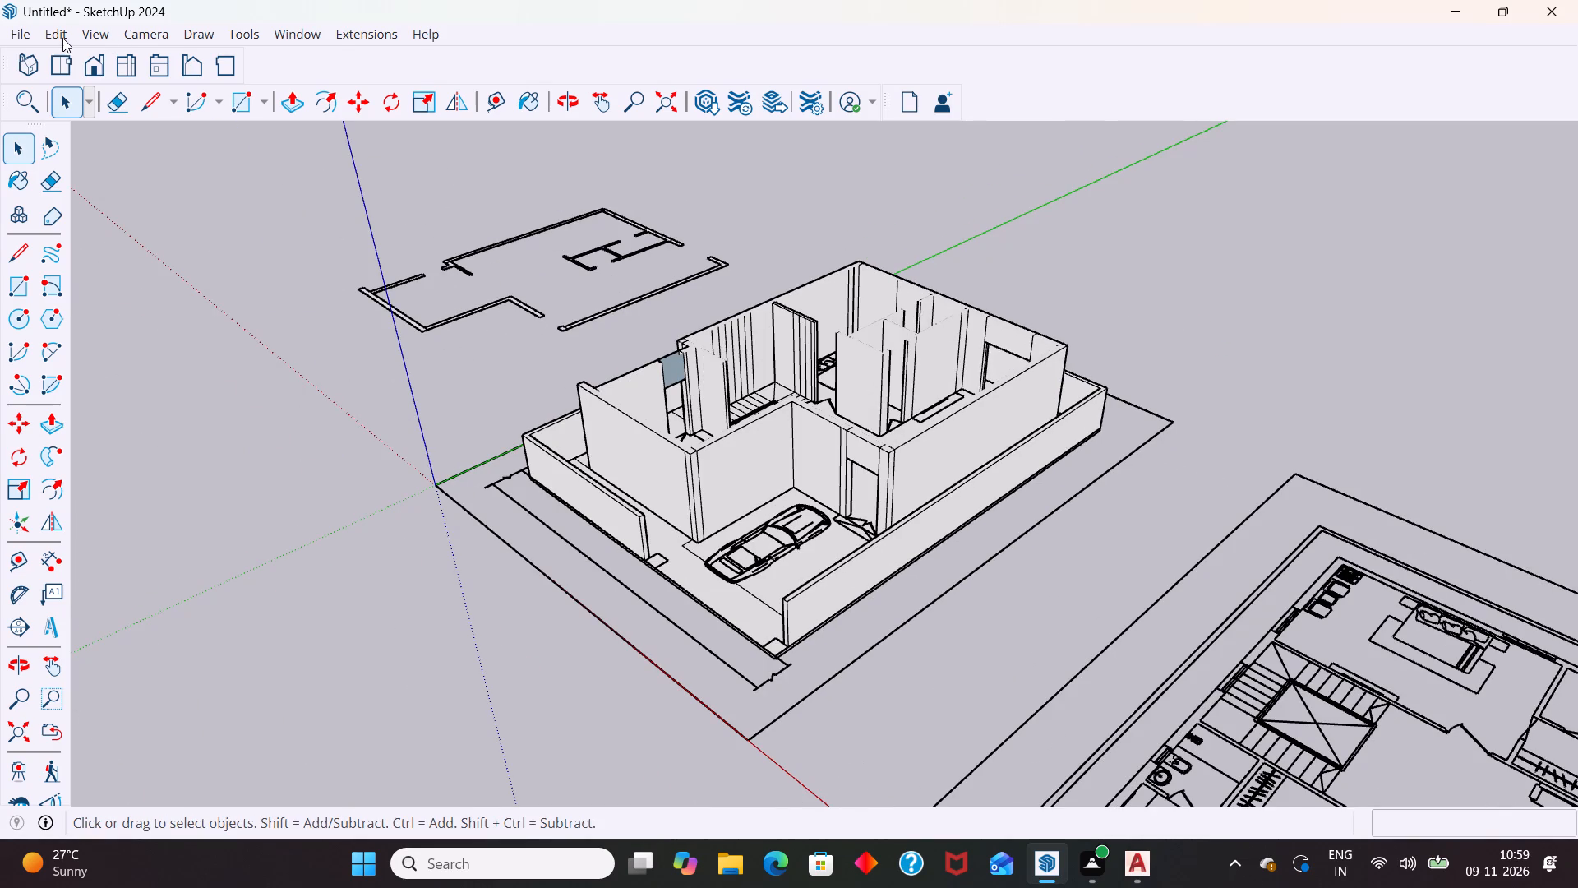
Paste the copied staircase geometry in place inside the house.
{"action": "left_click", "coordinate": [63, 36]}
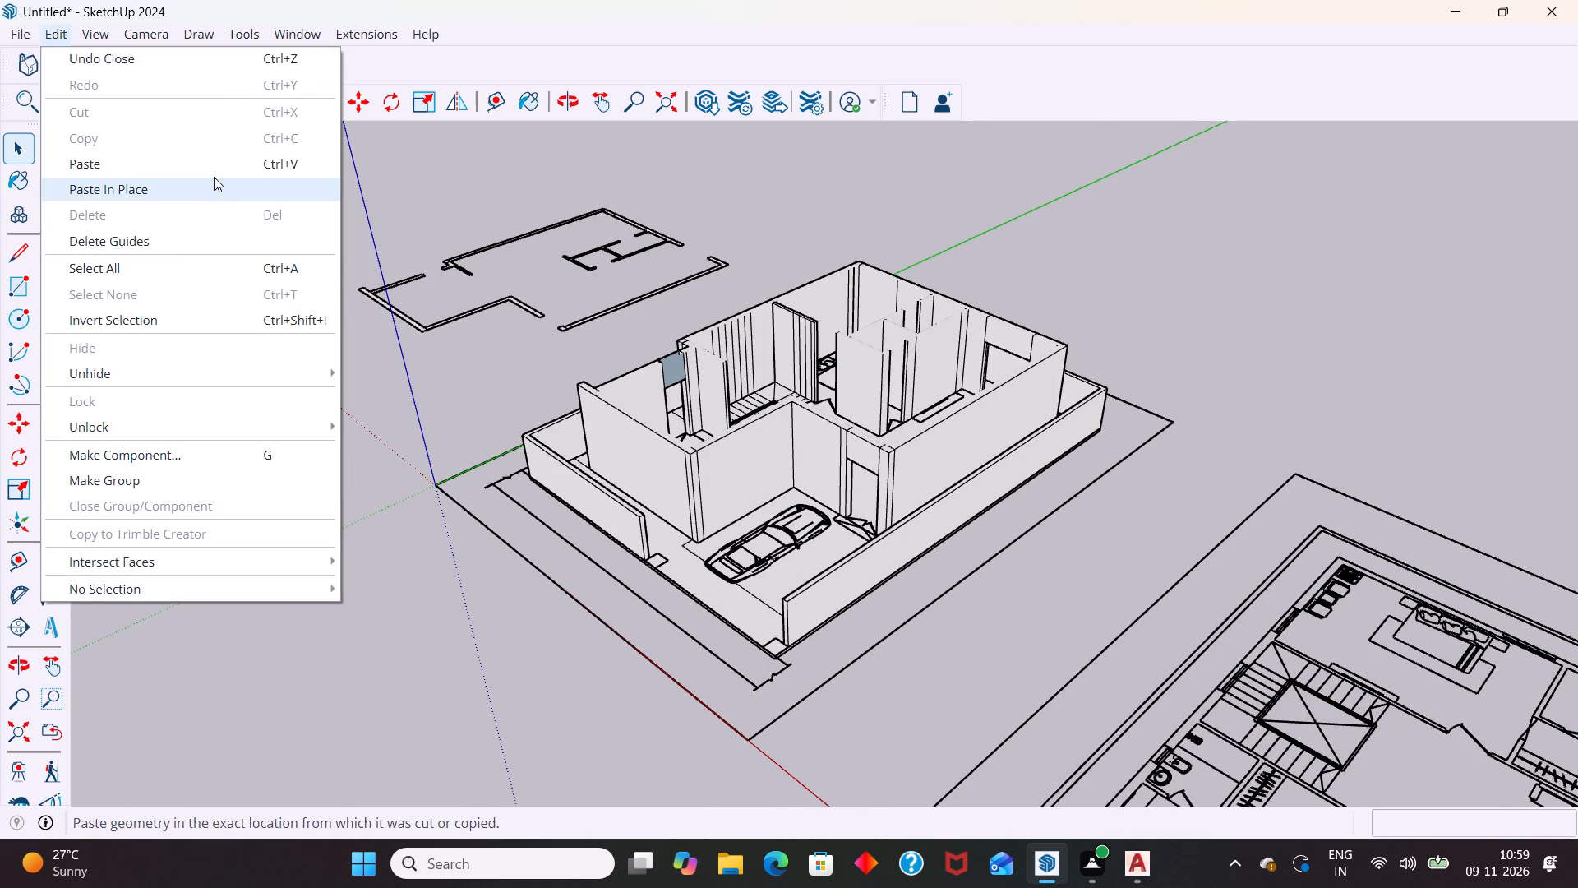
{"action": "left_click", "coordinate": [214, 177]}
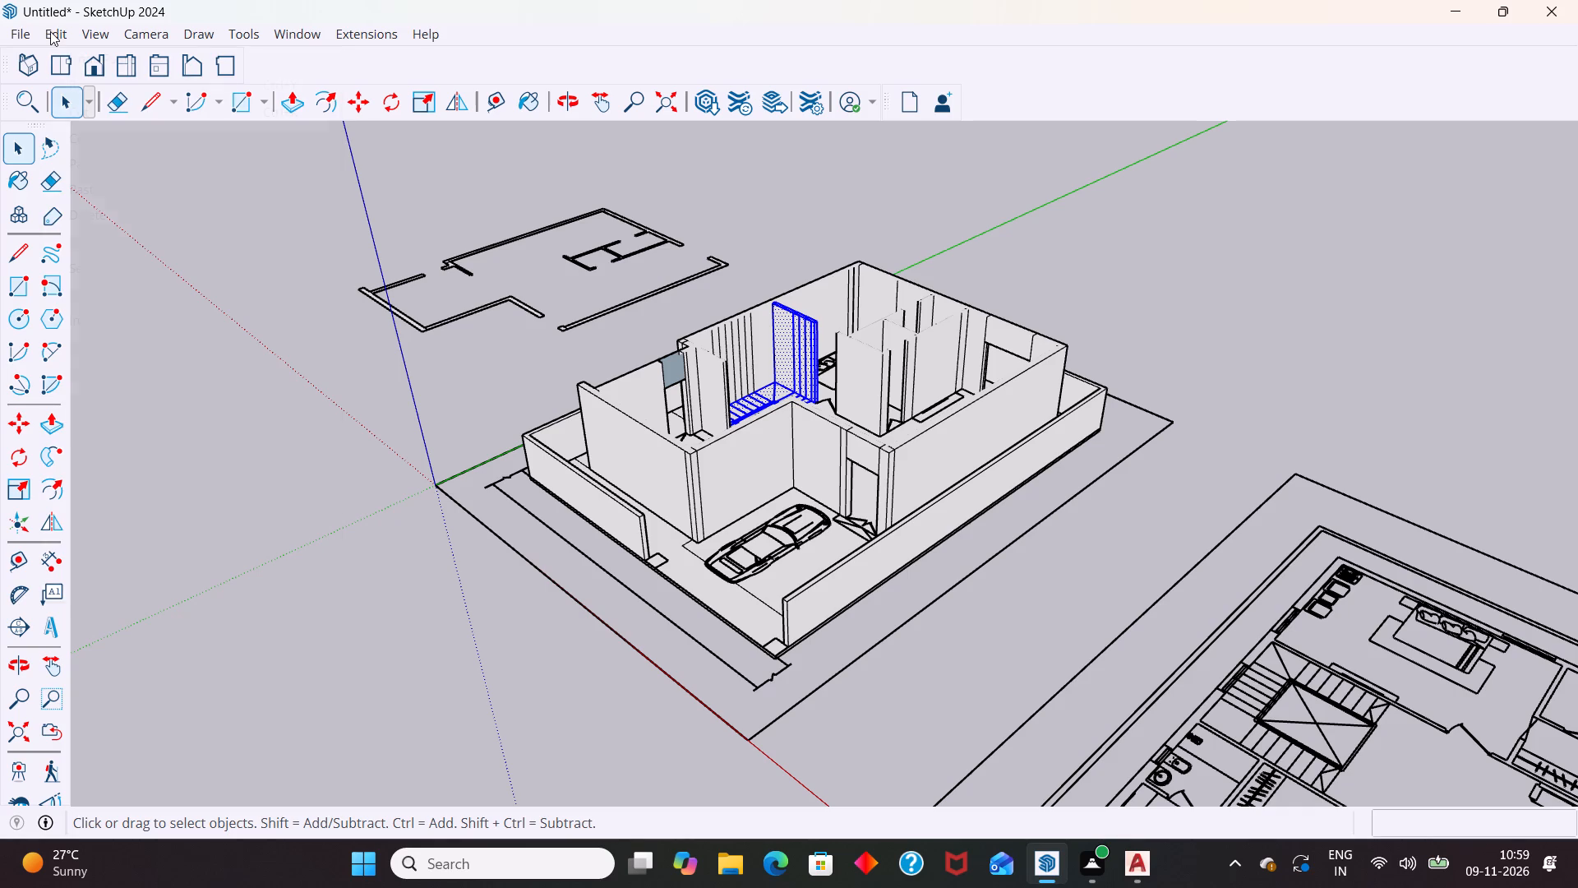
Unhide all hidden objects in the model and clear the selection.
{"action": "left_click", "coordinate": [50, 31]}
{"action": "left_click", "coordinate": [181, 382]}
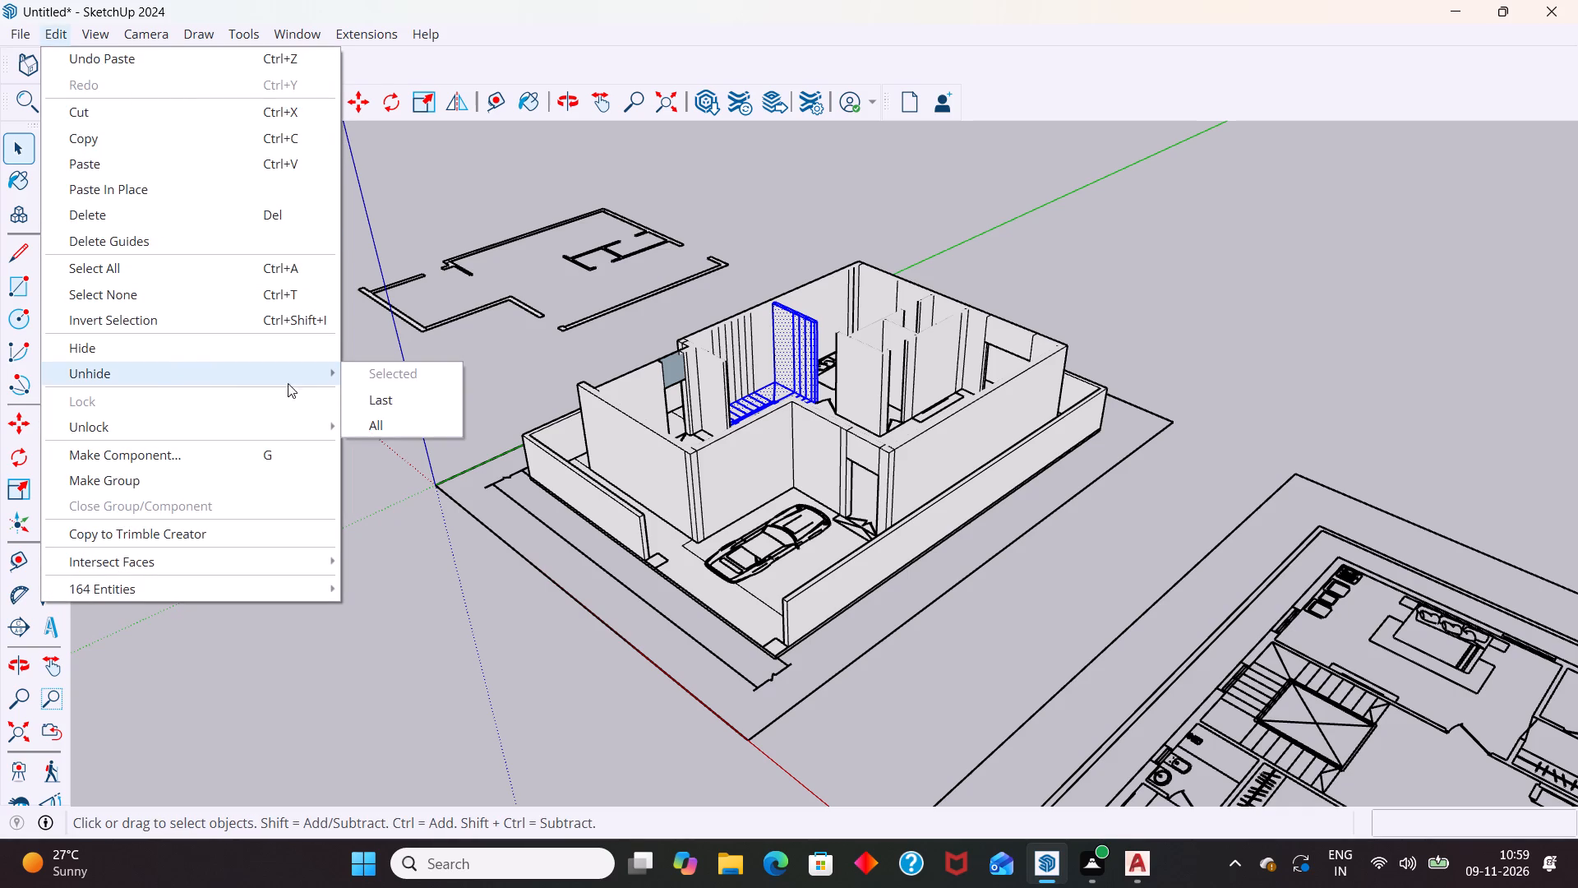
{"action": "left_click", "coordinate": [377, 419]}
{"action": "left_click", "coordinate": [1155, 286]}
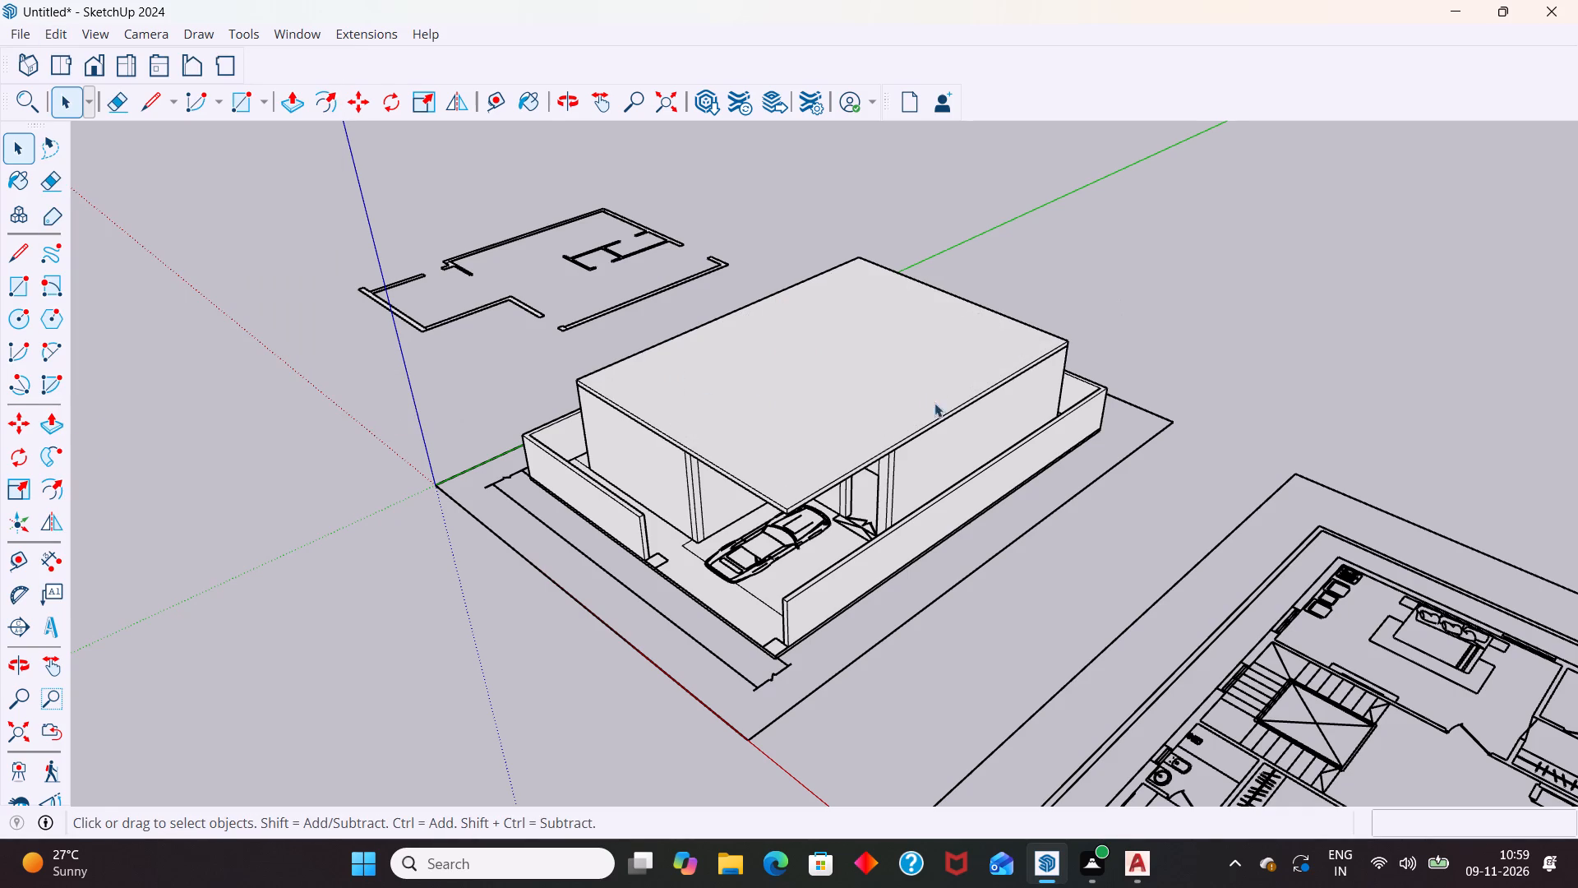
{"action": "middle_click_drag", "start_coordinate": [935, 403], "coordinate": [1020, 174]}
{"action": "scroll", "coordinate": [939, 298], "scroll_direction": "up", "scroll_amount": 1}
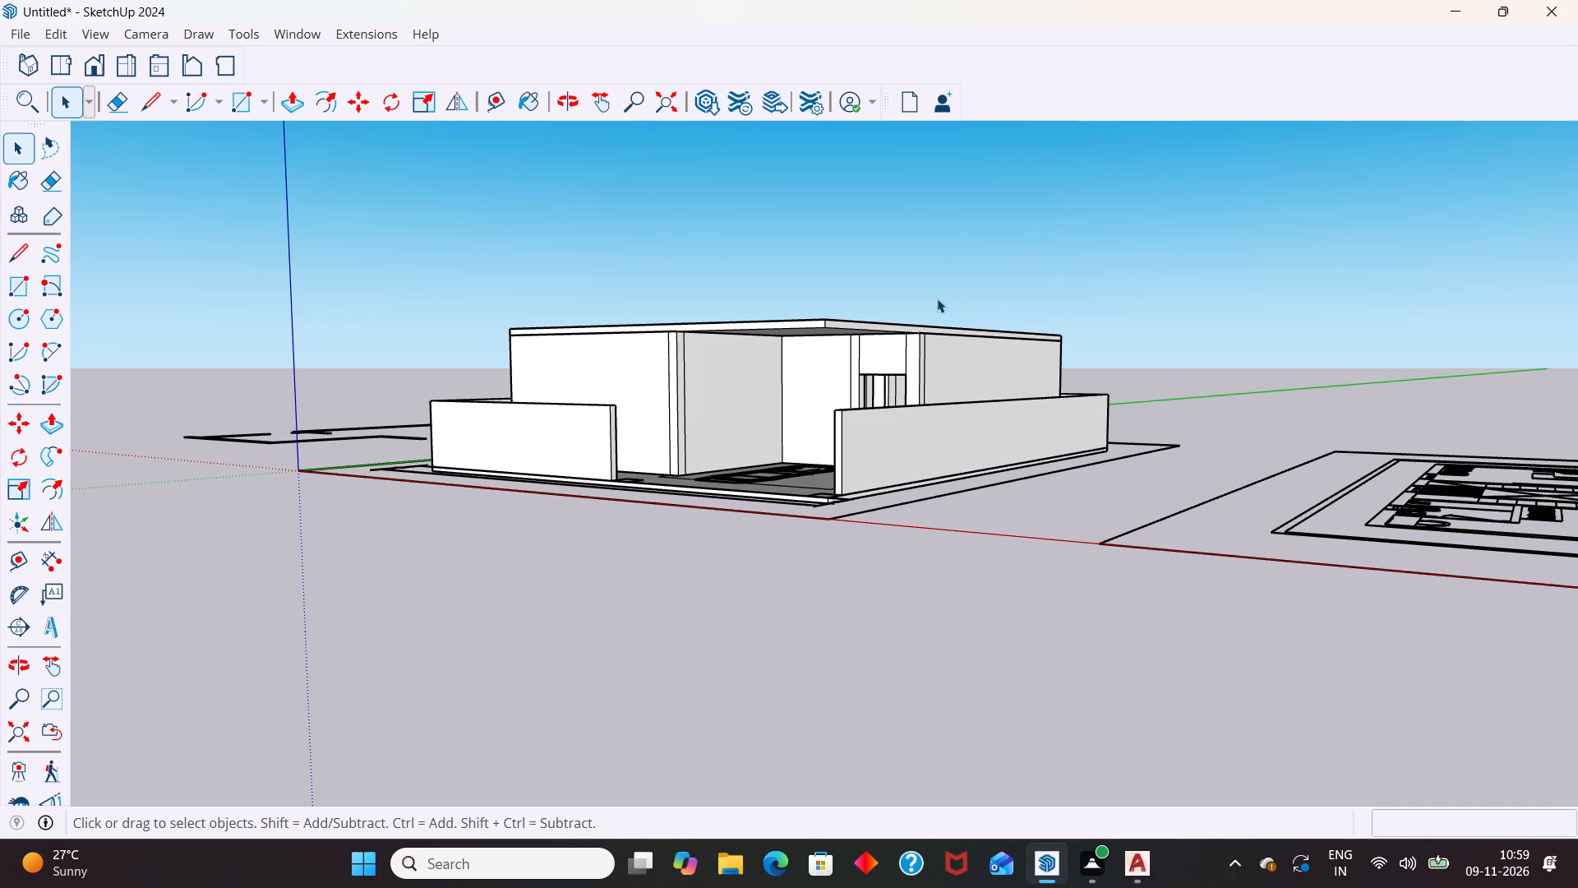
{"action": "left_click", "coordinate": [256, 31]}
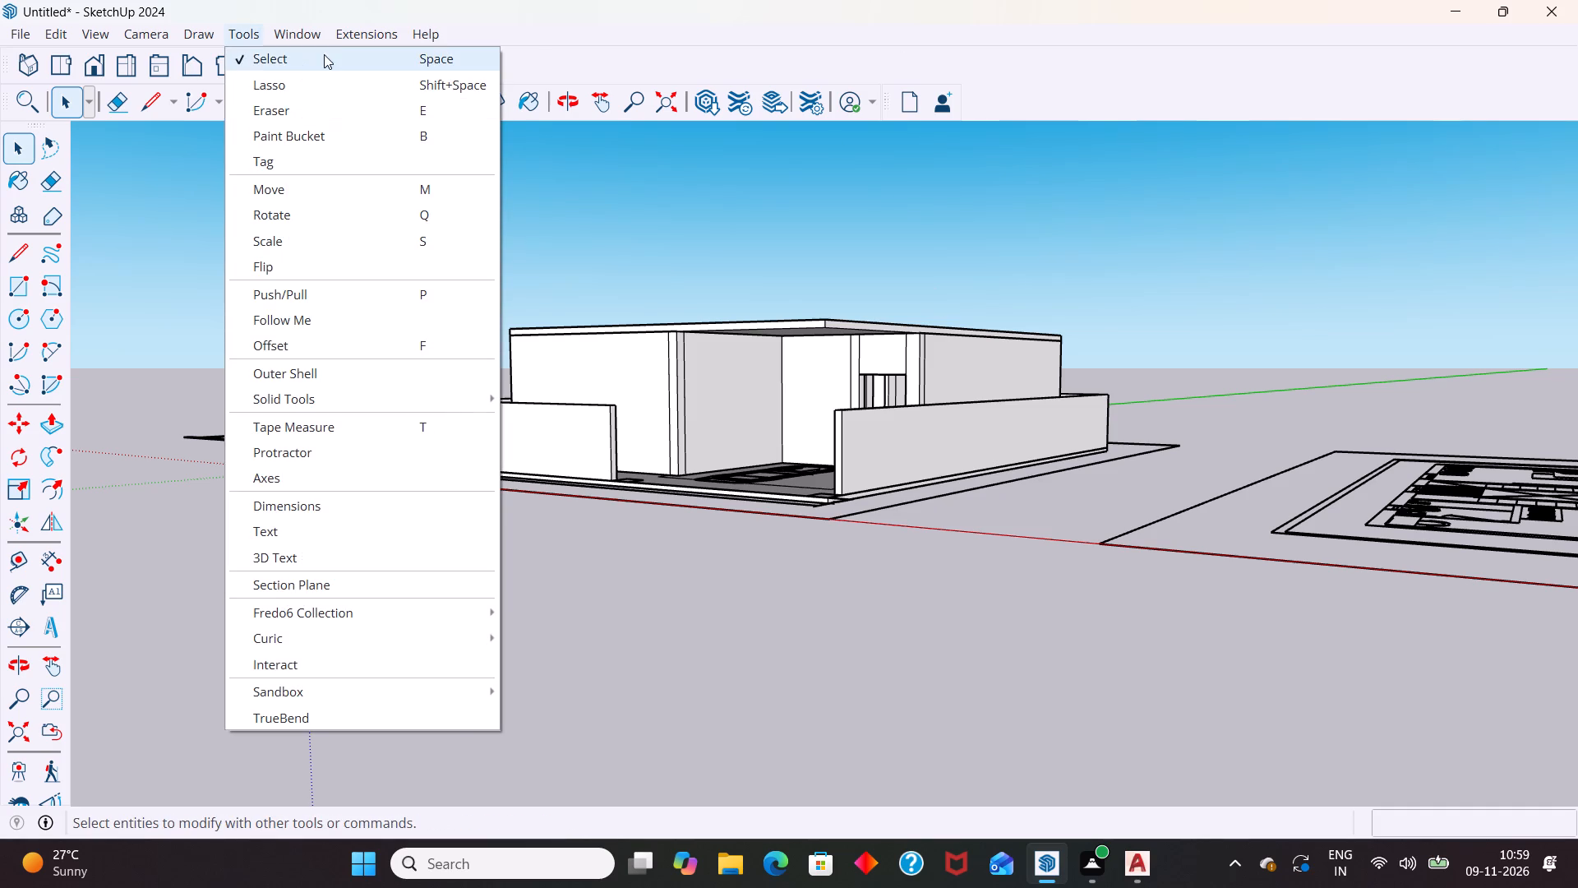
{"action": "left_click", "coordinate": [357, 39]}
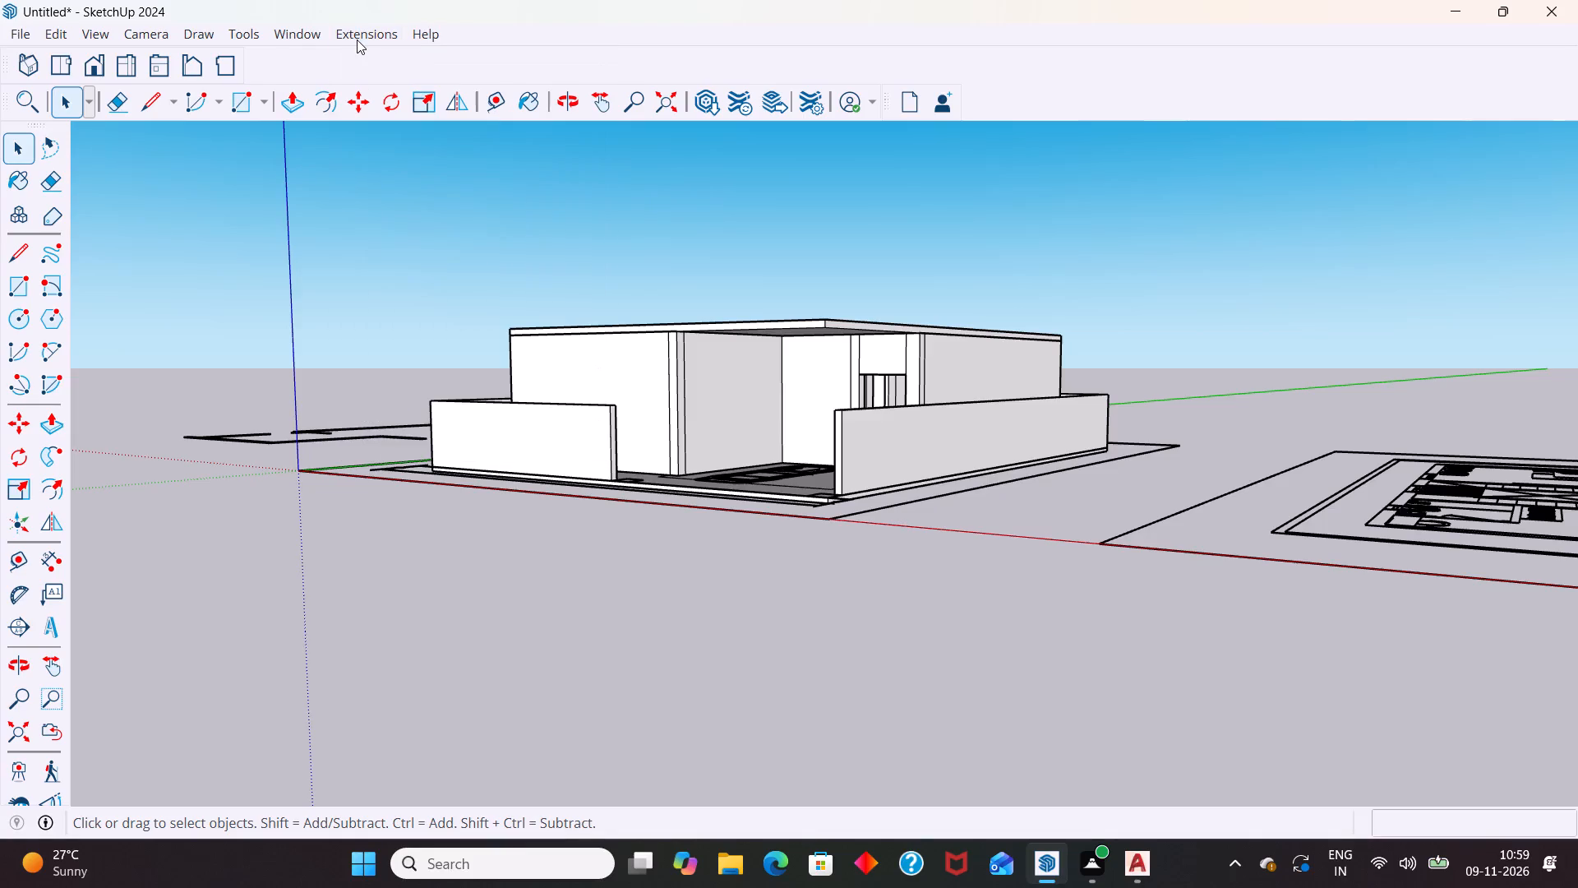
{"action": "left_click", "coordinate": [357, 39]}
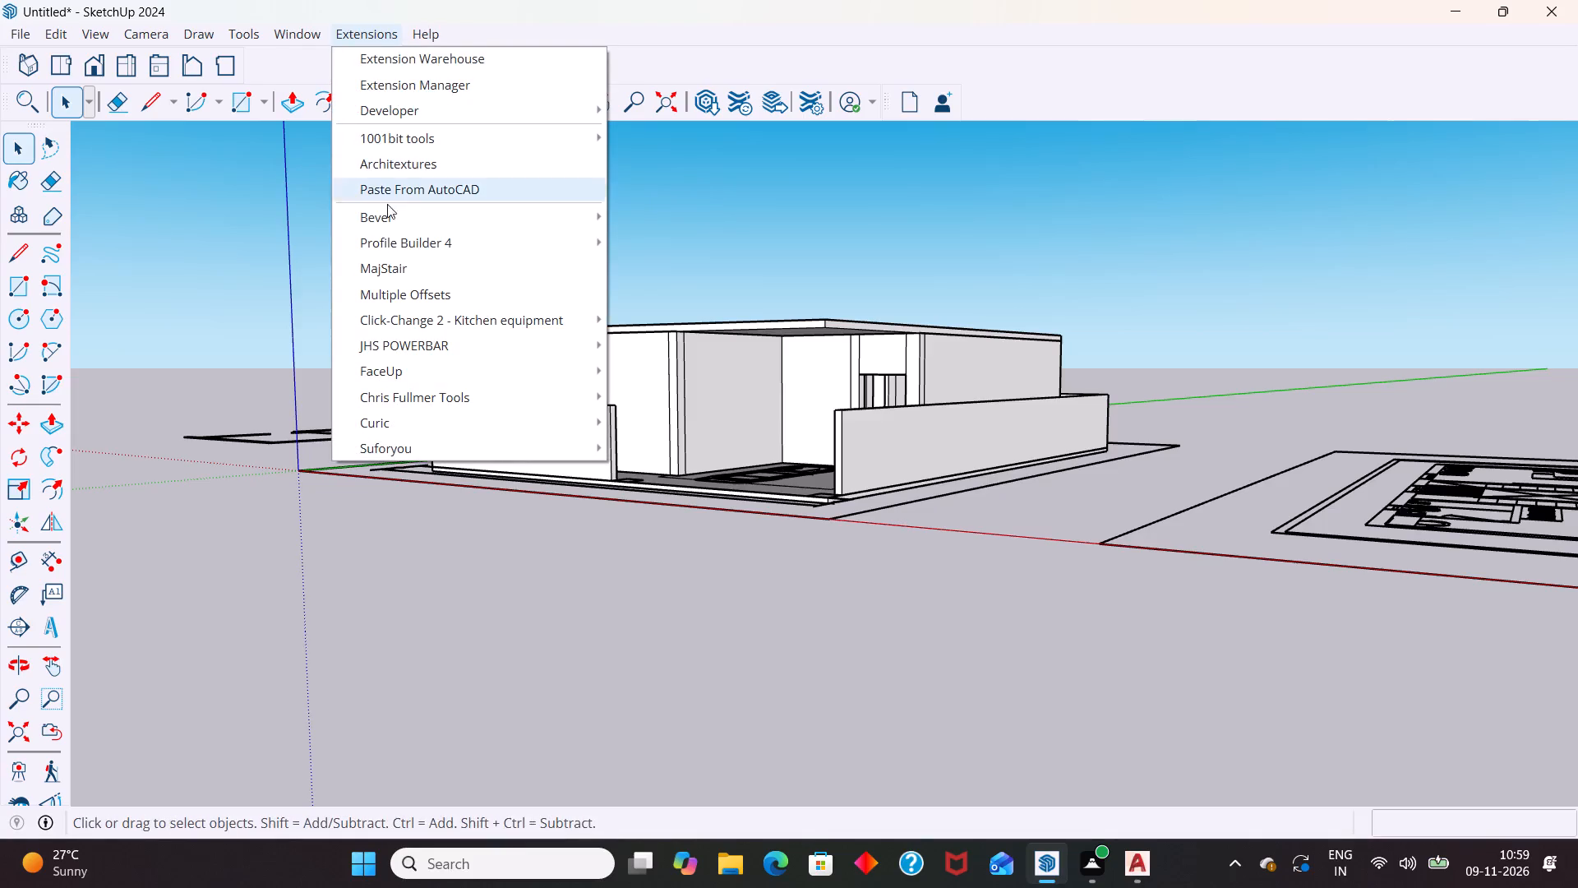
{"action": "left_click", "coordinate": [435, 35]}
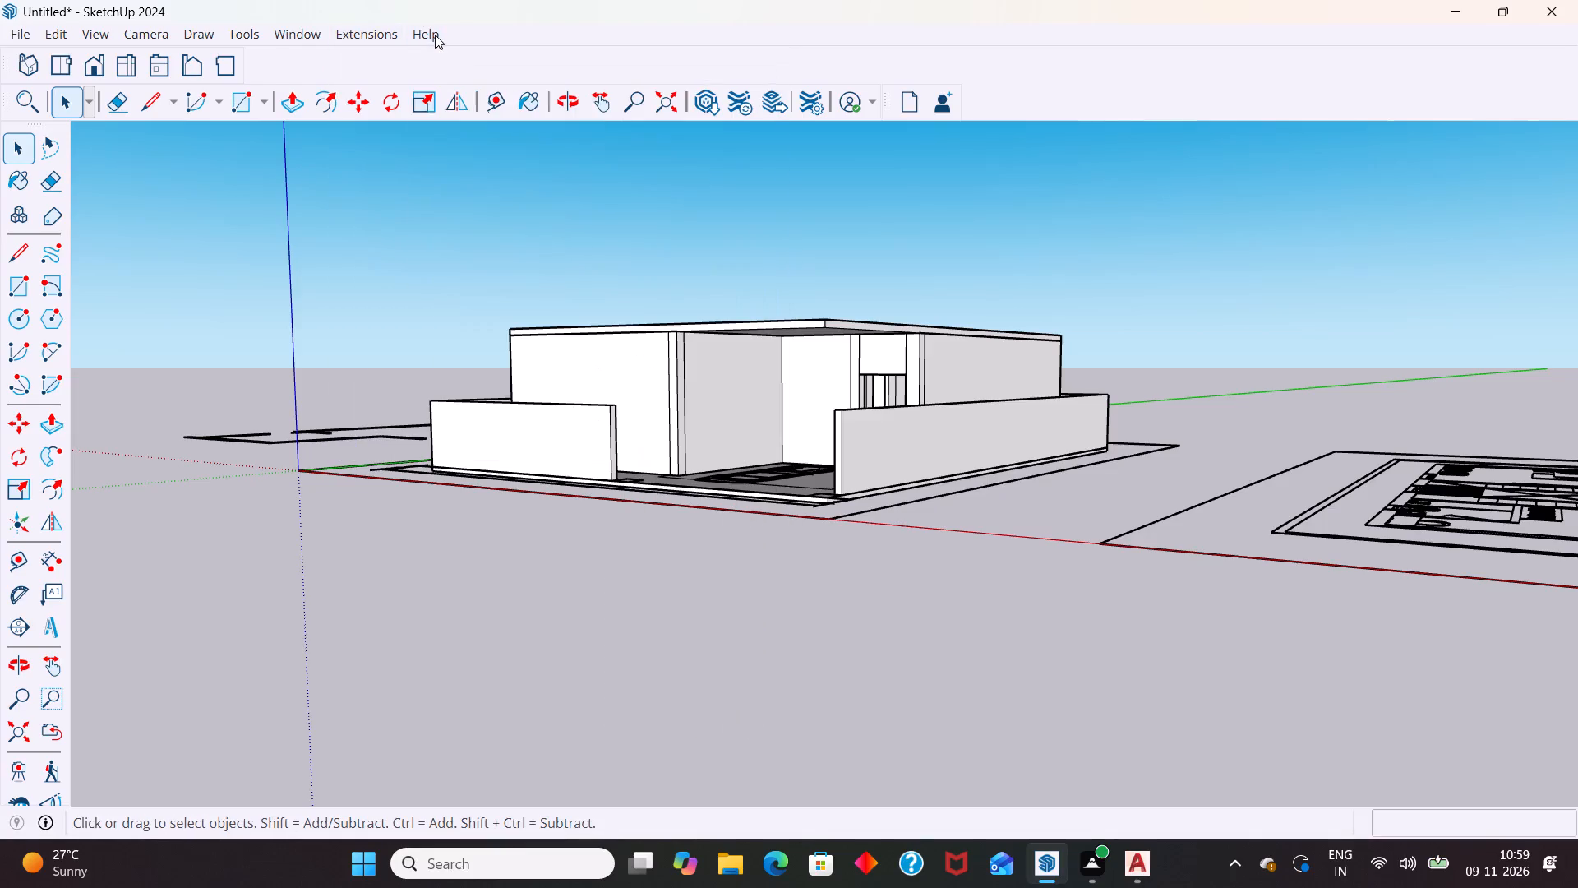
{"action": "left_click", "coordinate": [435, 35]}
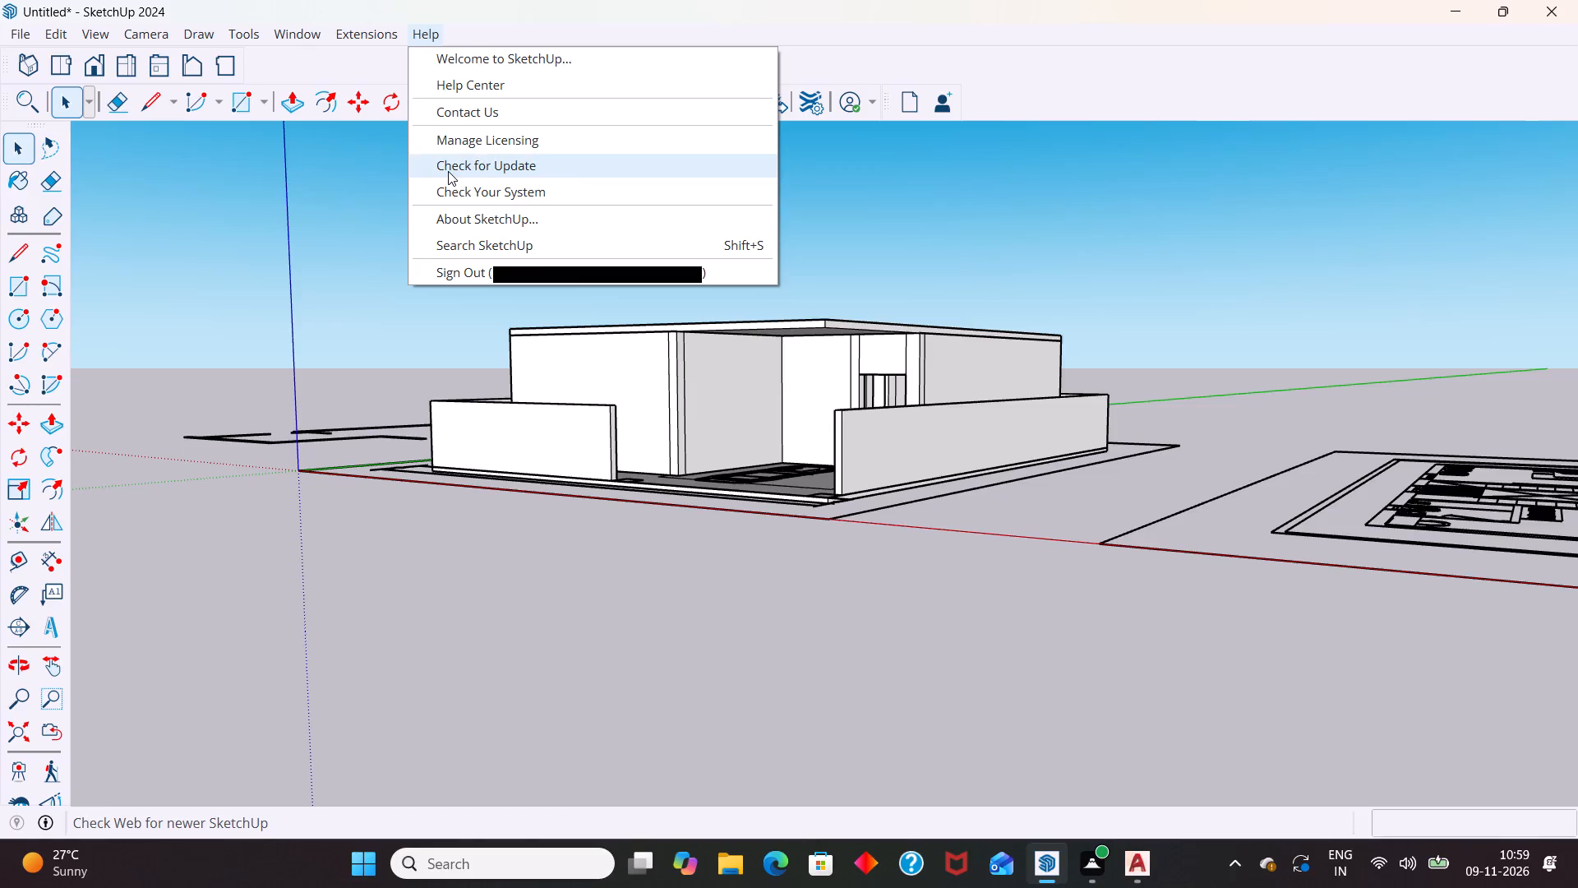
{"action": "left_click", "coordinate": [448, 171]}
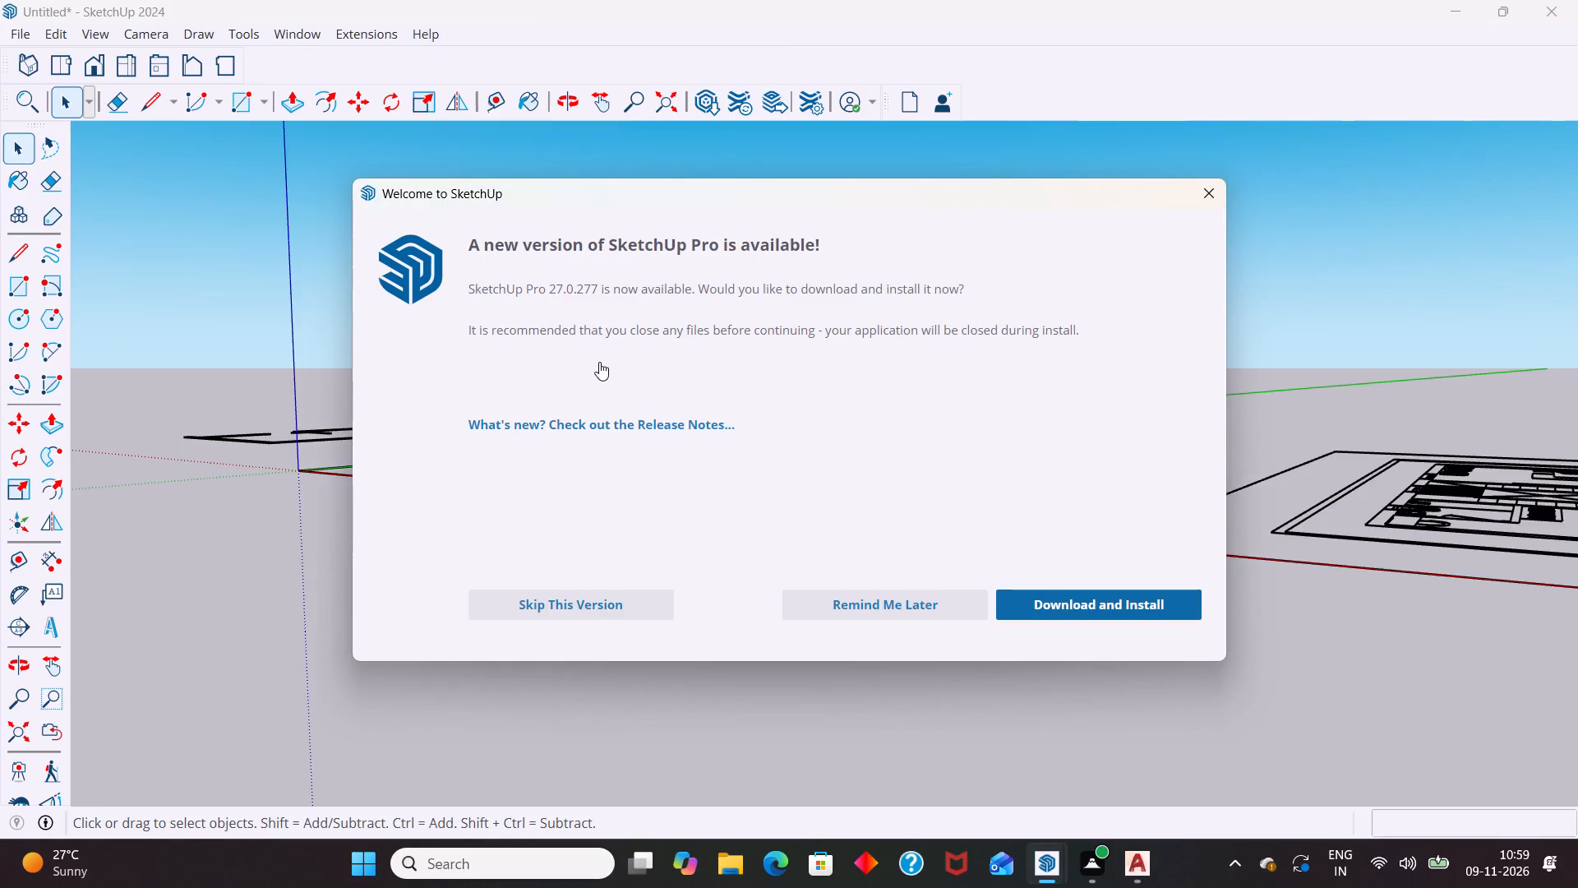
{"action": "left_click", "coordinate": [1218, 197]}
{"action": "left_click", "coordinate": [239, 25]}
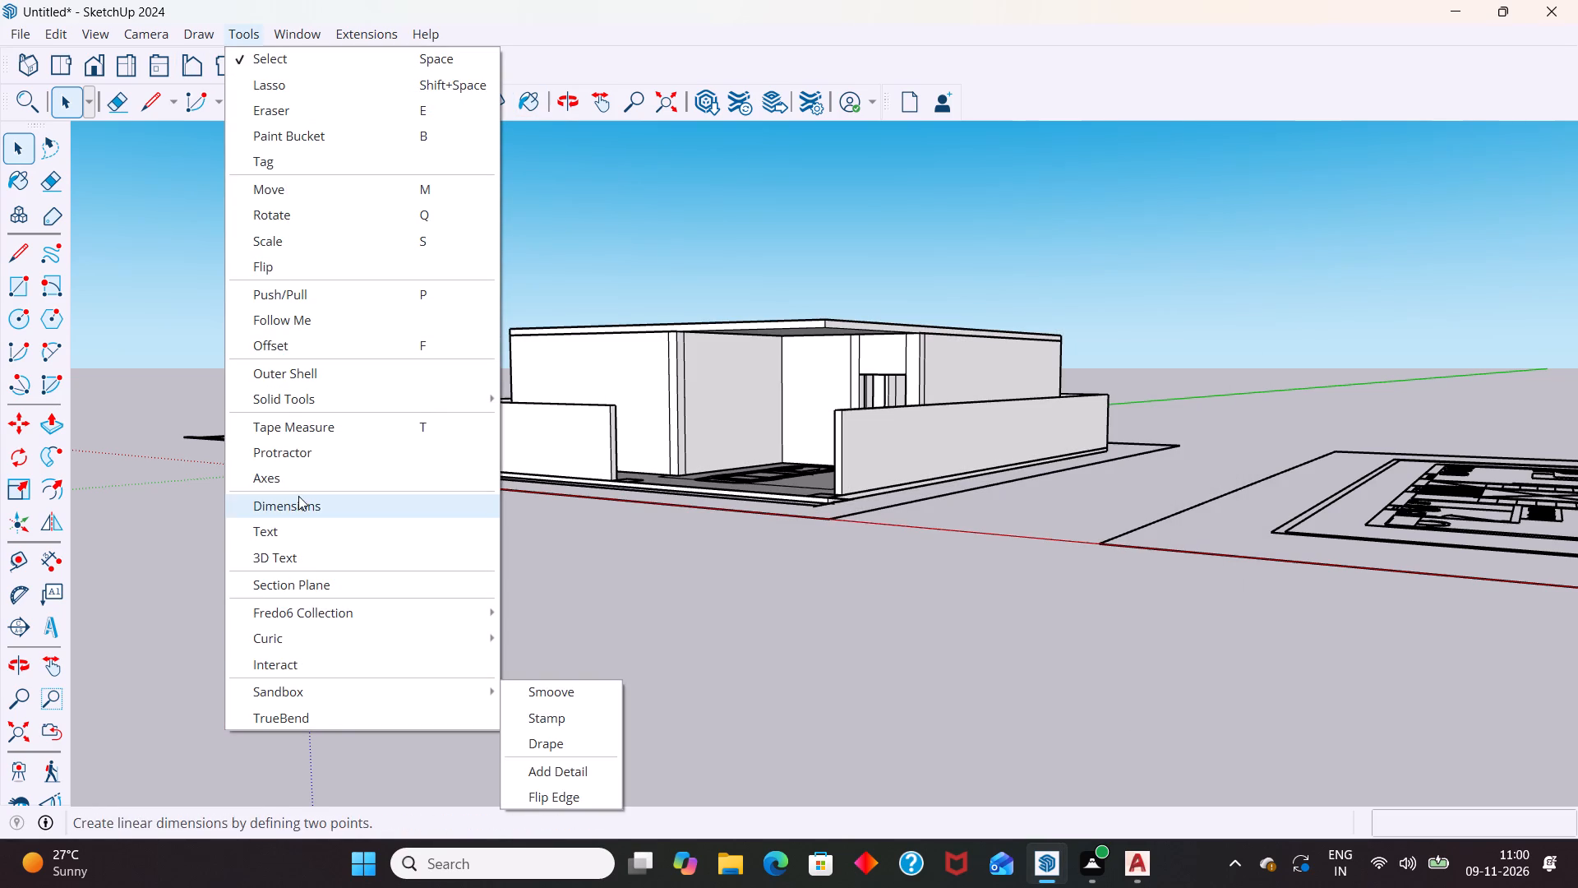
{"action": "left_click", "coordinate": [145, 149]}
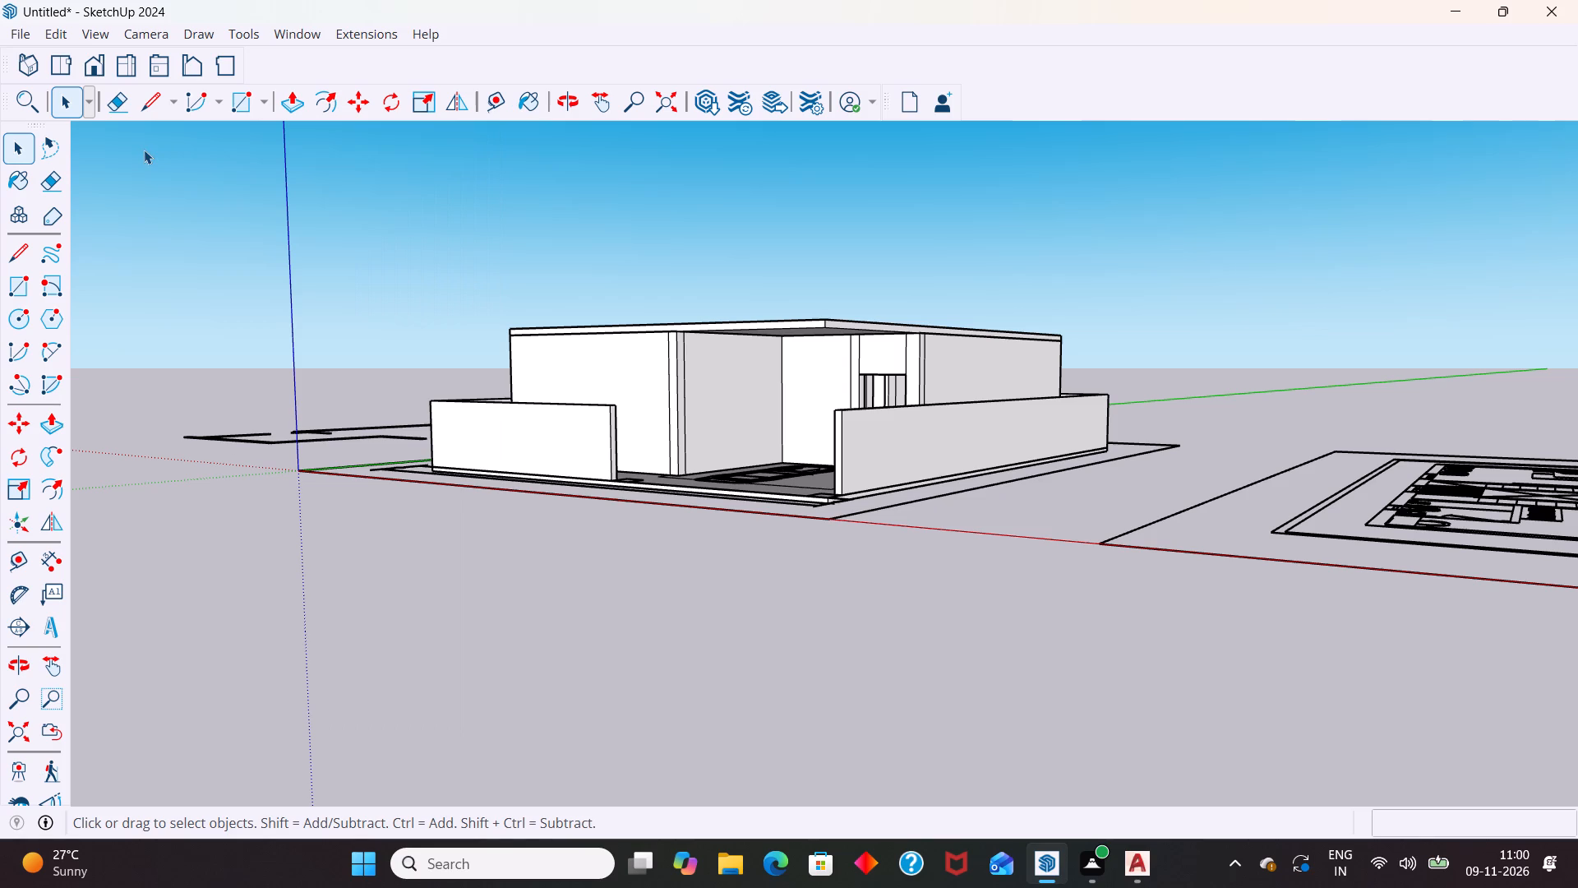
Look through the list of available toolbars and the toolbar display options.
{"action": "left_click", "coordinate": [73, 39]}
{"action": "left_click", "coordinate": [95, 25]}
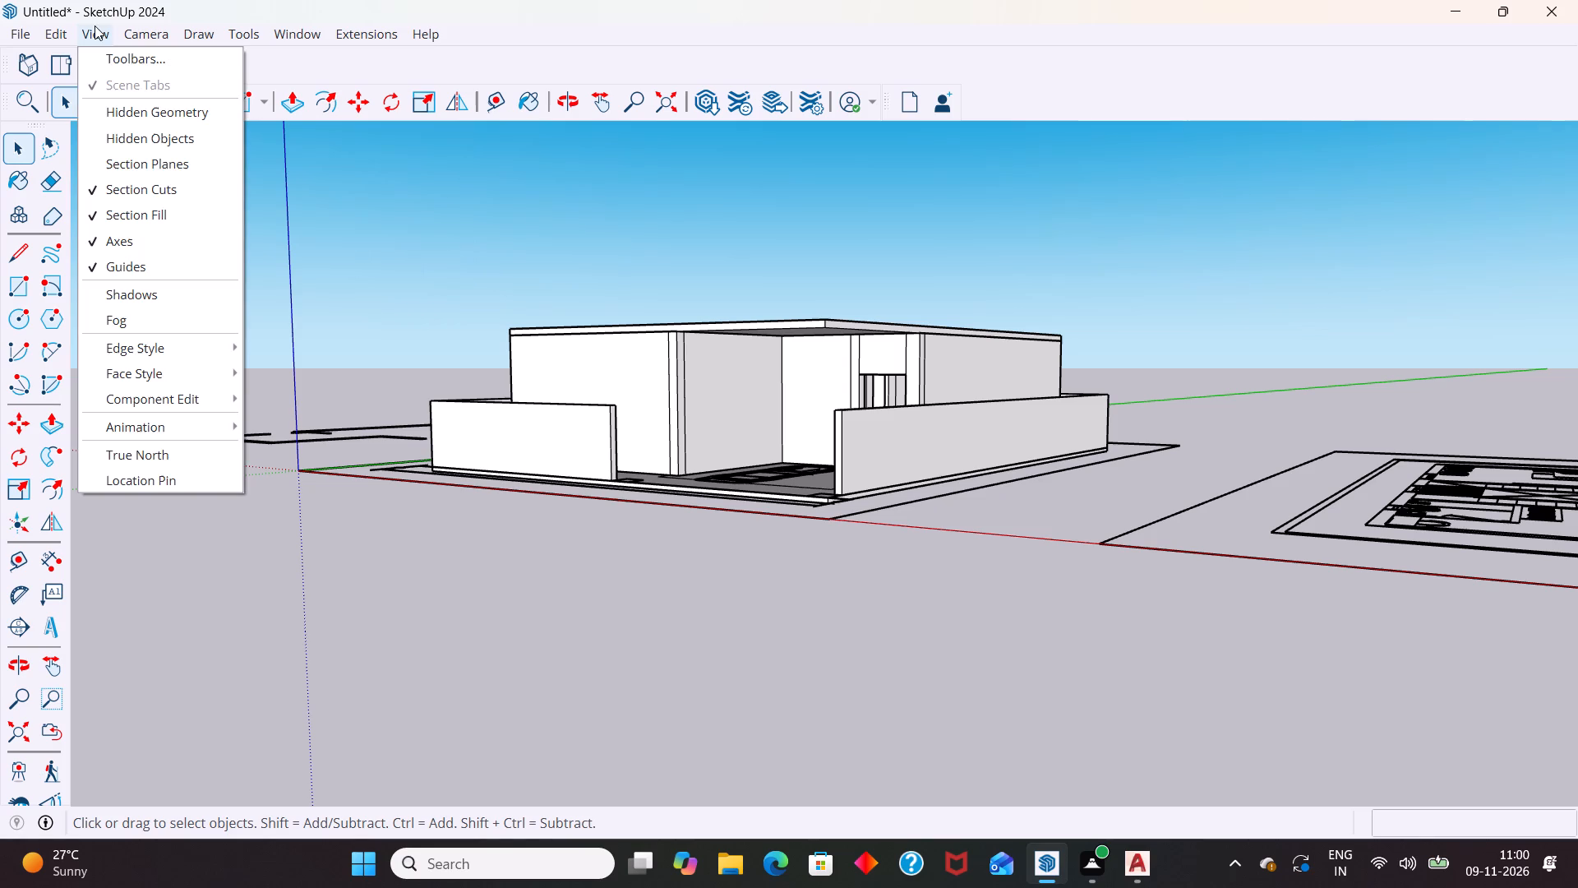
{"action": "left_click", "coordinate": [115, 56]}
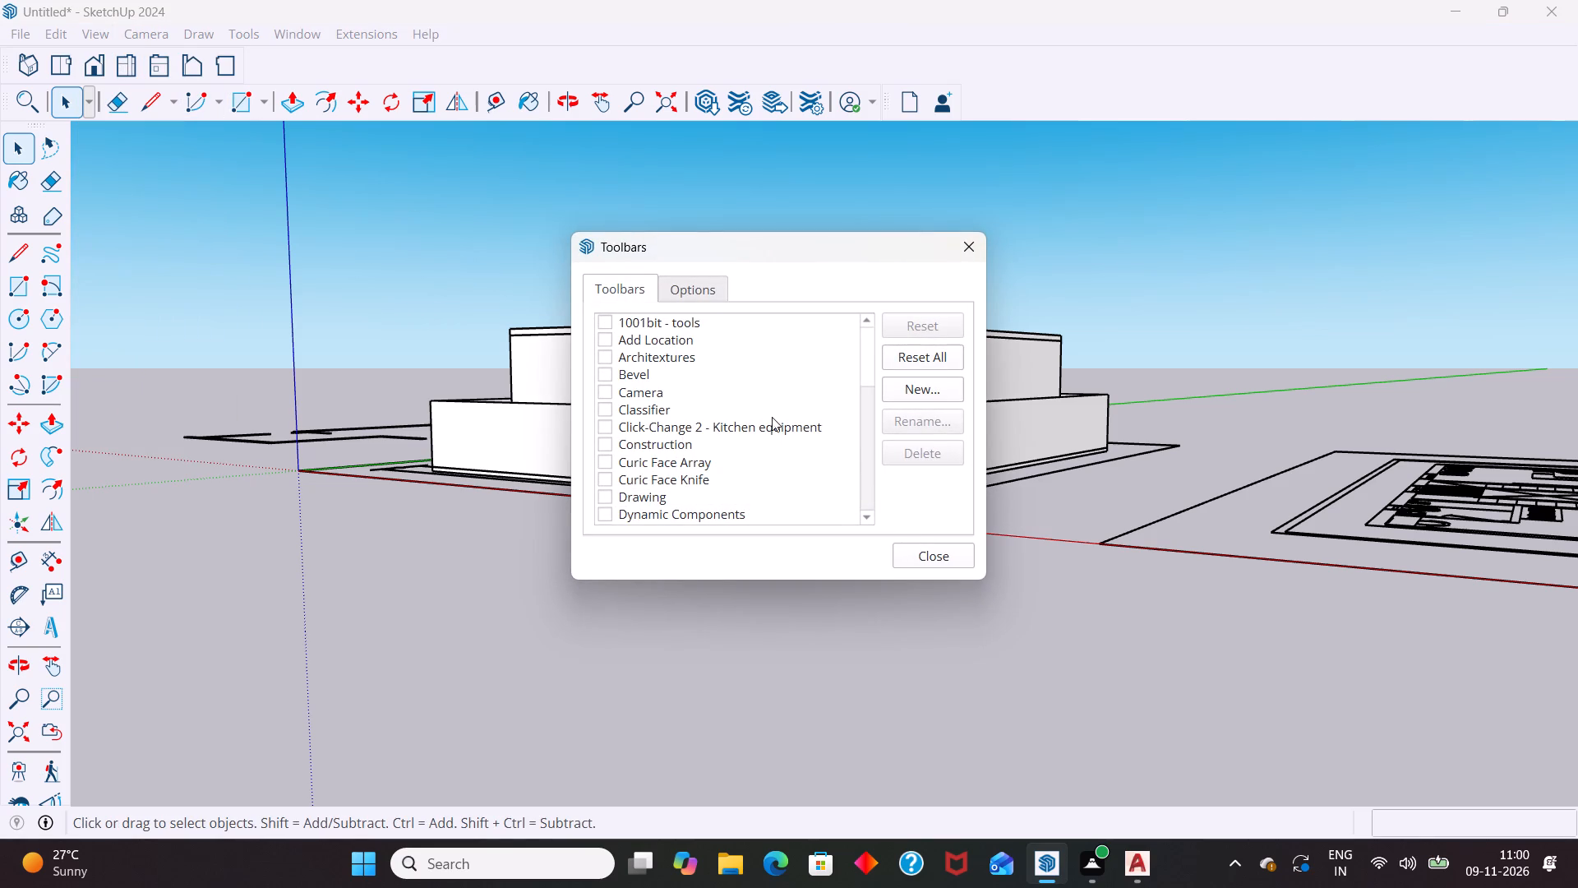
{"action": "scroll", "coordinate": [753, 428], "scroll_direction": "down", "scroll_amount": 4}
{"action": "scroll", "coordinate": [658, 434], "scroll_direction": "down", "scroll_amount": 16}
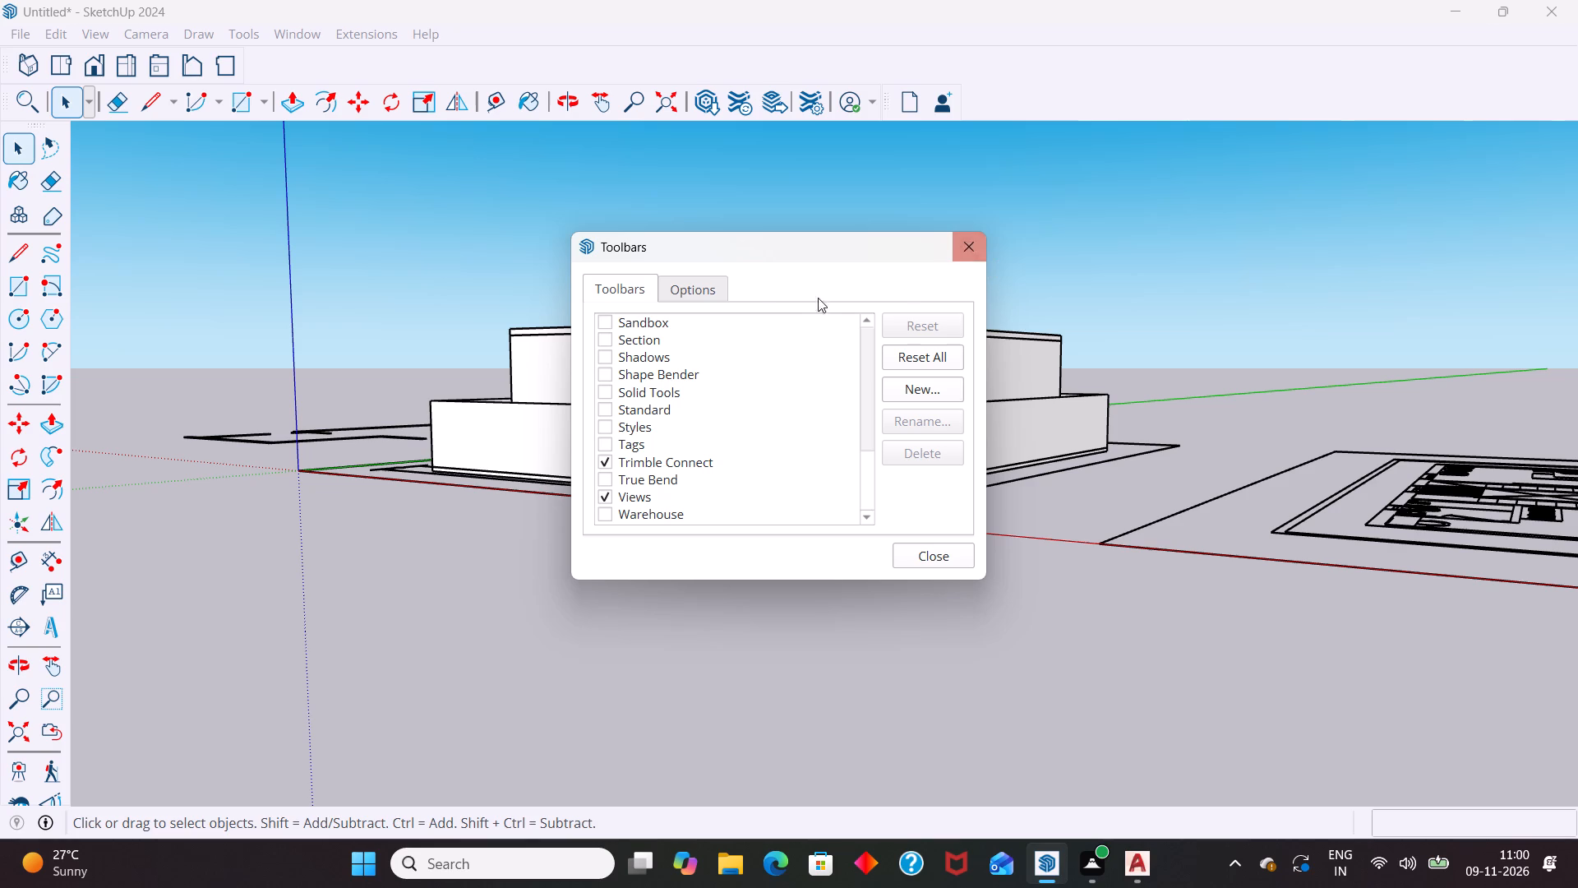
{"action": "left_click", "coordinate": [697, 294]}
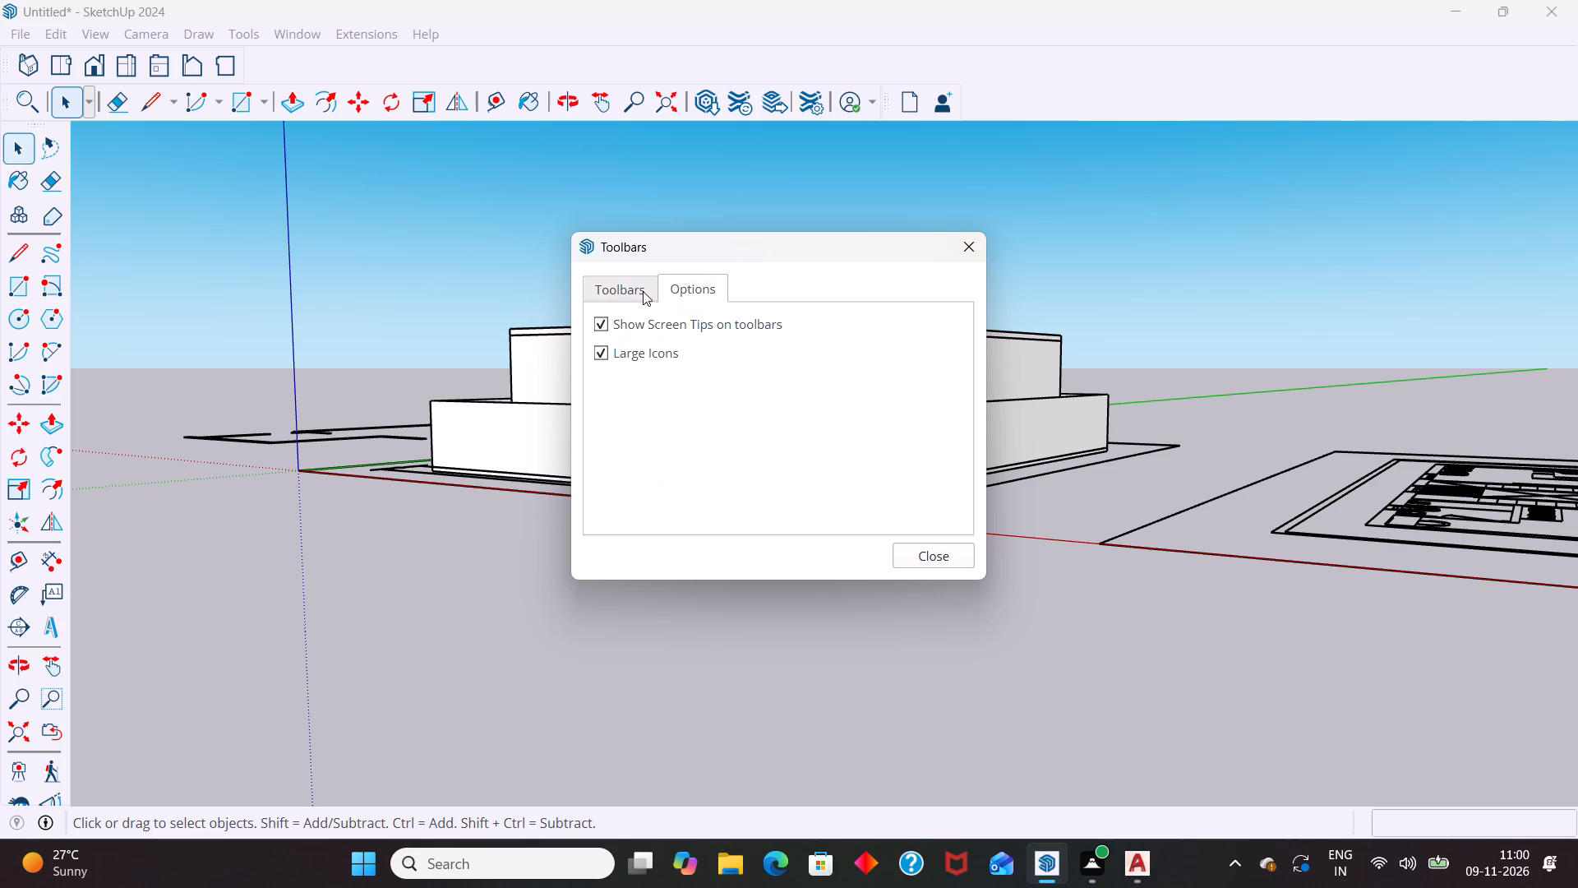
{"action": "left_click", "coordinate": [643, 291]}
{"action": "left_click", "coordinate": [981, 249]}
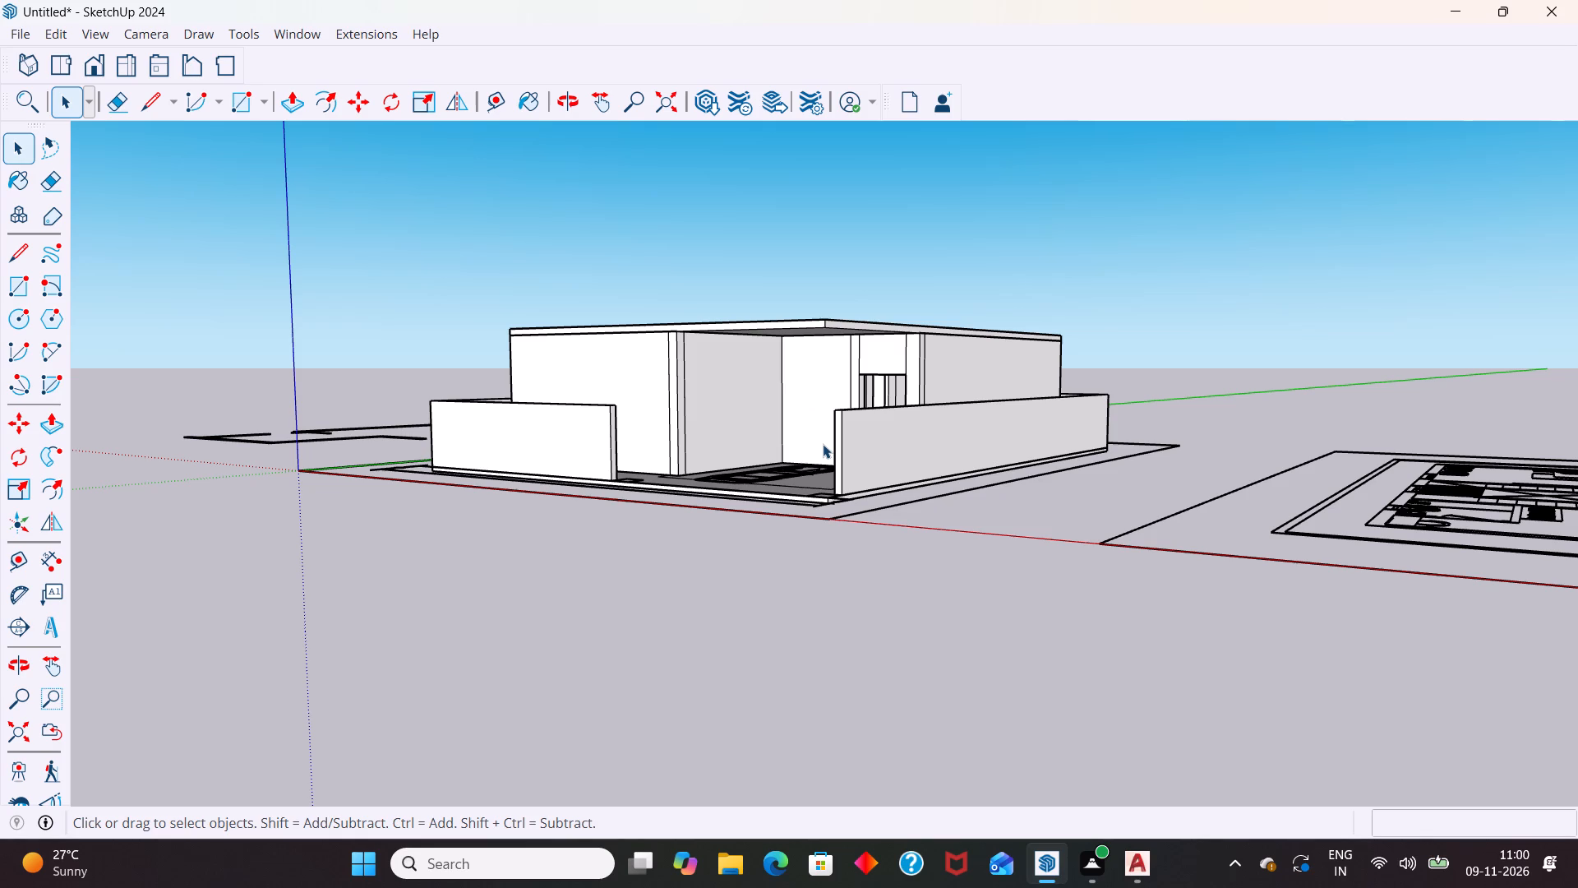
Show the Styles toolbar.
{"action": "middle_click_drag", "start_coordinate": [780, 426], "coordinate": [768, 519]}
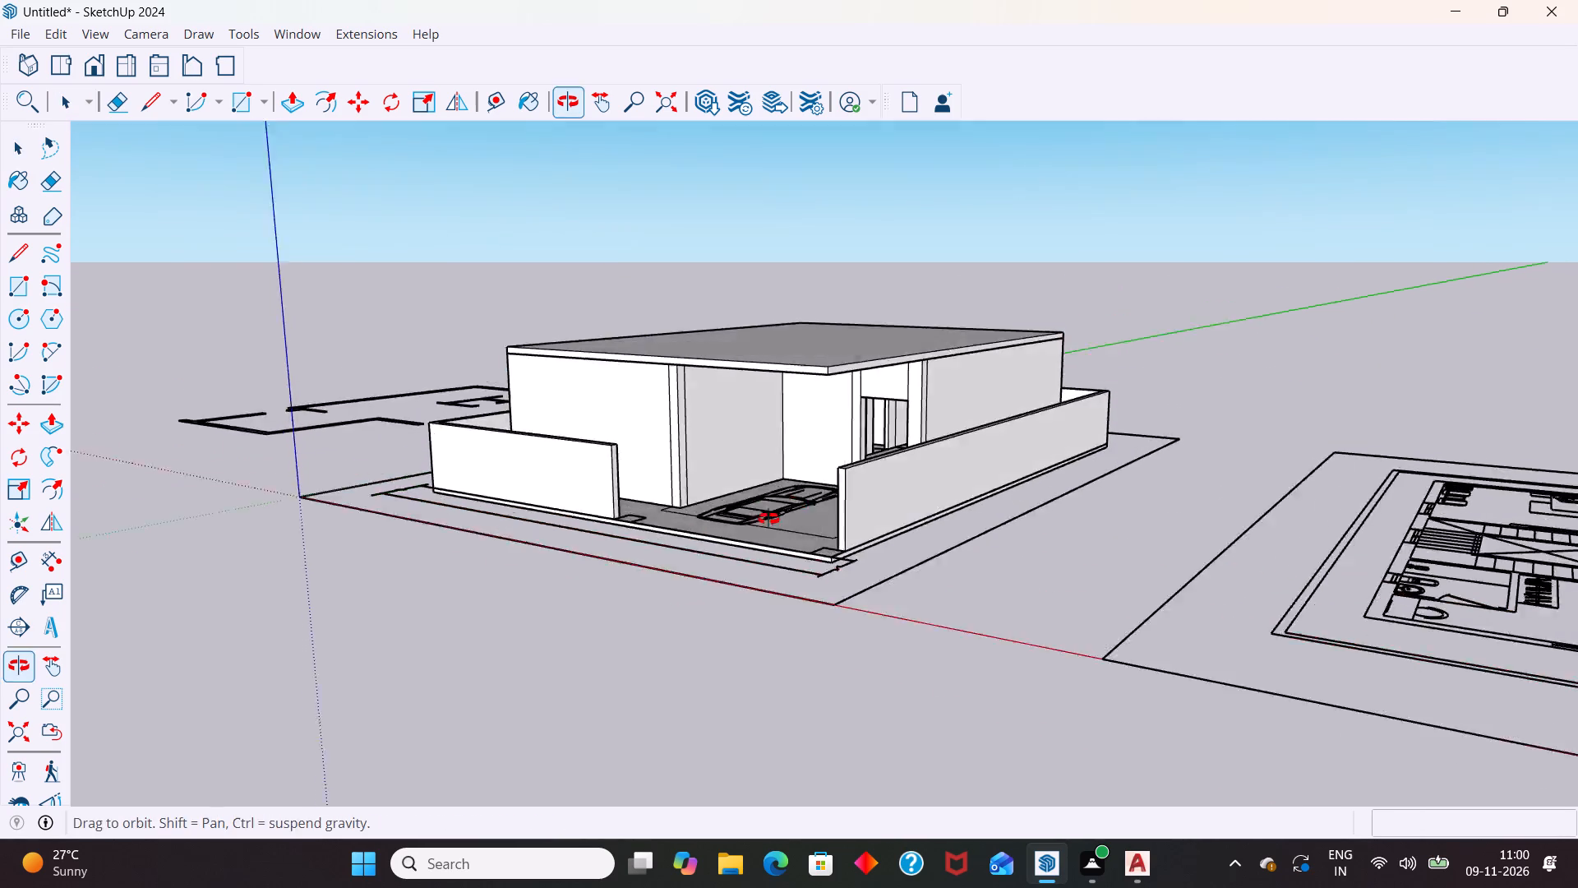
{"action": "middle_click_drag", "start_coordinate": [768, 519], "coordinate": [699, 586]}
{"action": "scroll", "coordinate": [822, 491], "scroll_direction": "up", "scroll_amount": 6}
{"action": "middle_click_drag", "start_coordinate": [809, 500], "coordinate": [739, 377]}
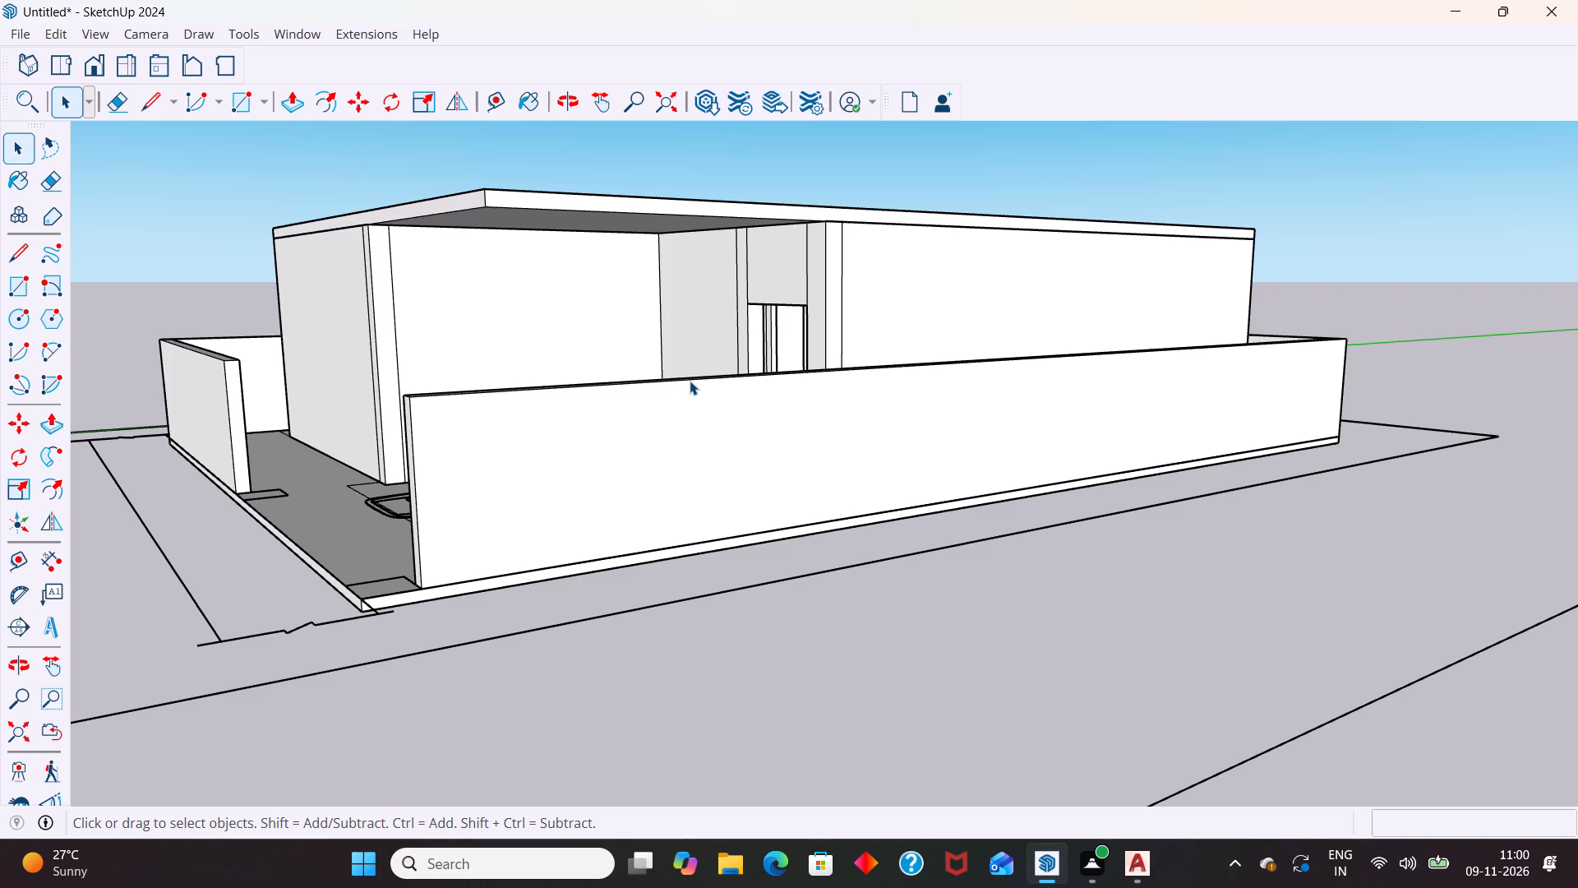
{"action": "scroll", "coordinate": [579, 434], "scroll_direction": "down", "scroll_amount": 4}
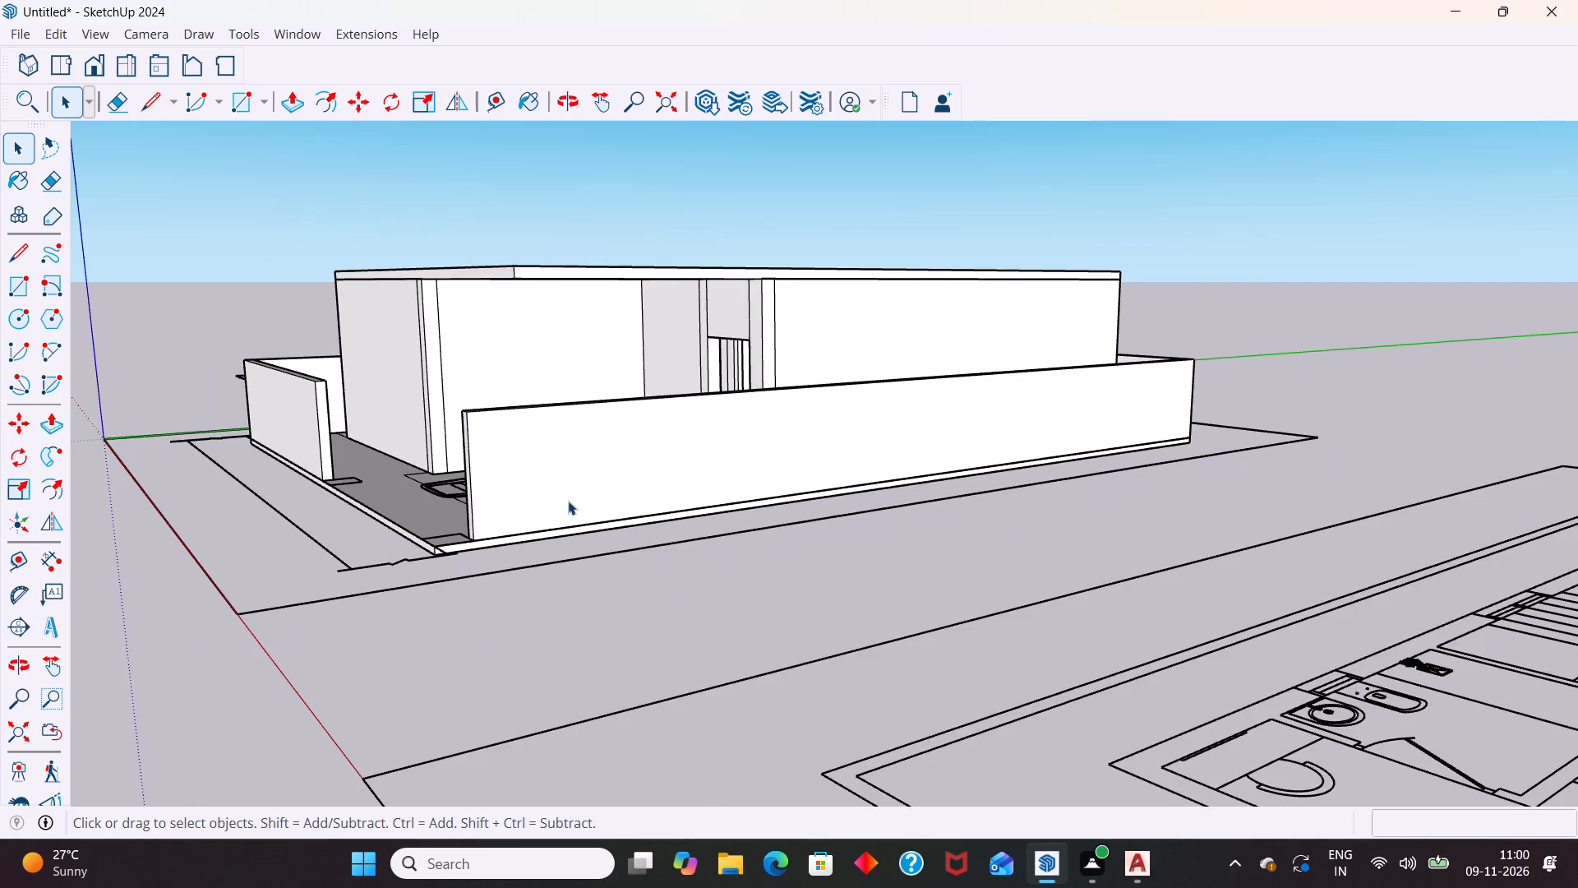
{"action": "middle_click_drag", "start_coordinate": [579, 510], "coordinate": [662, 539]}
{"action": "scroll", "coordinate": [680, 465], "scroll_direction": "up", "scroll_amount": 1}
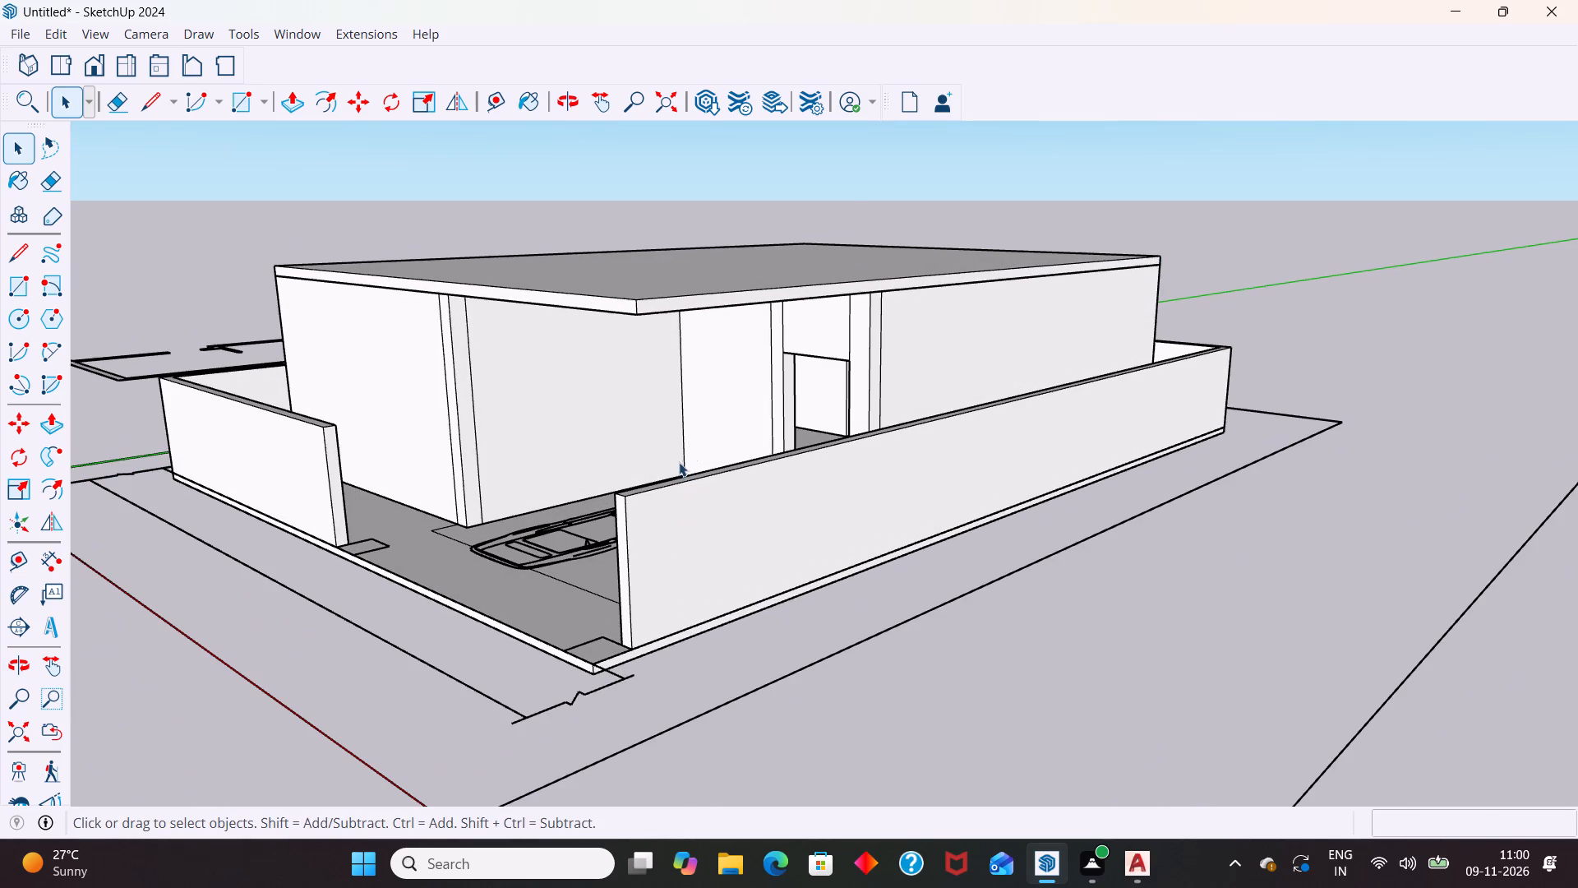
{"action": "right_click", "coordinate": [1042, 75]}
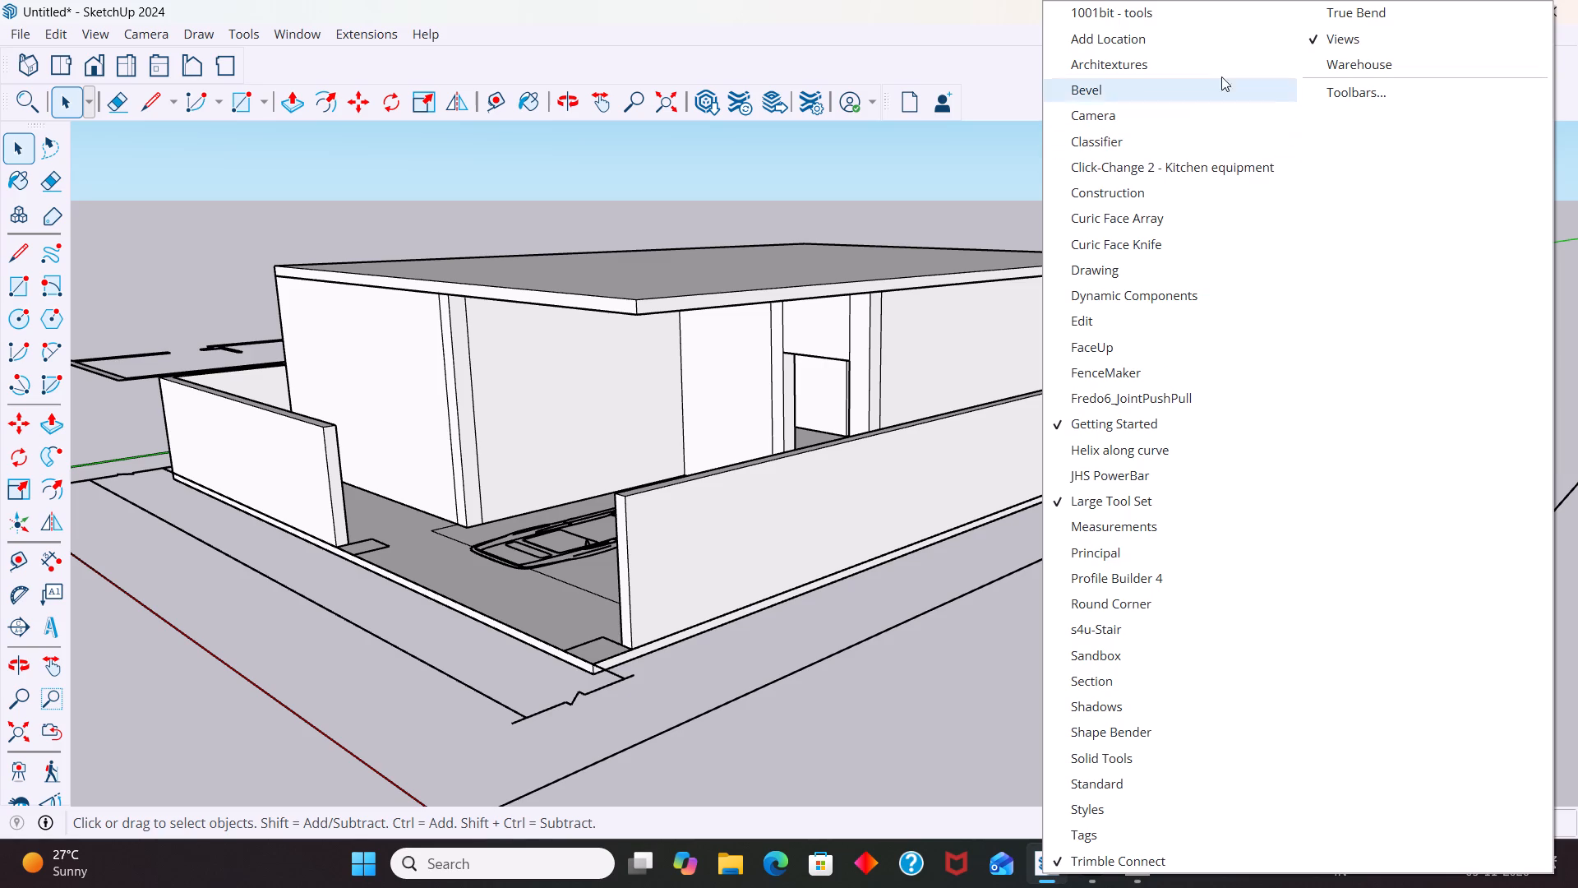
{"action": "left_click", "coordinate": [1078, 807]}
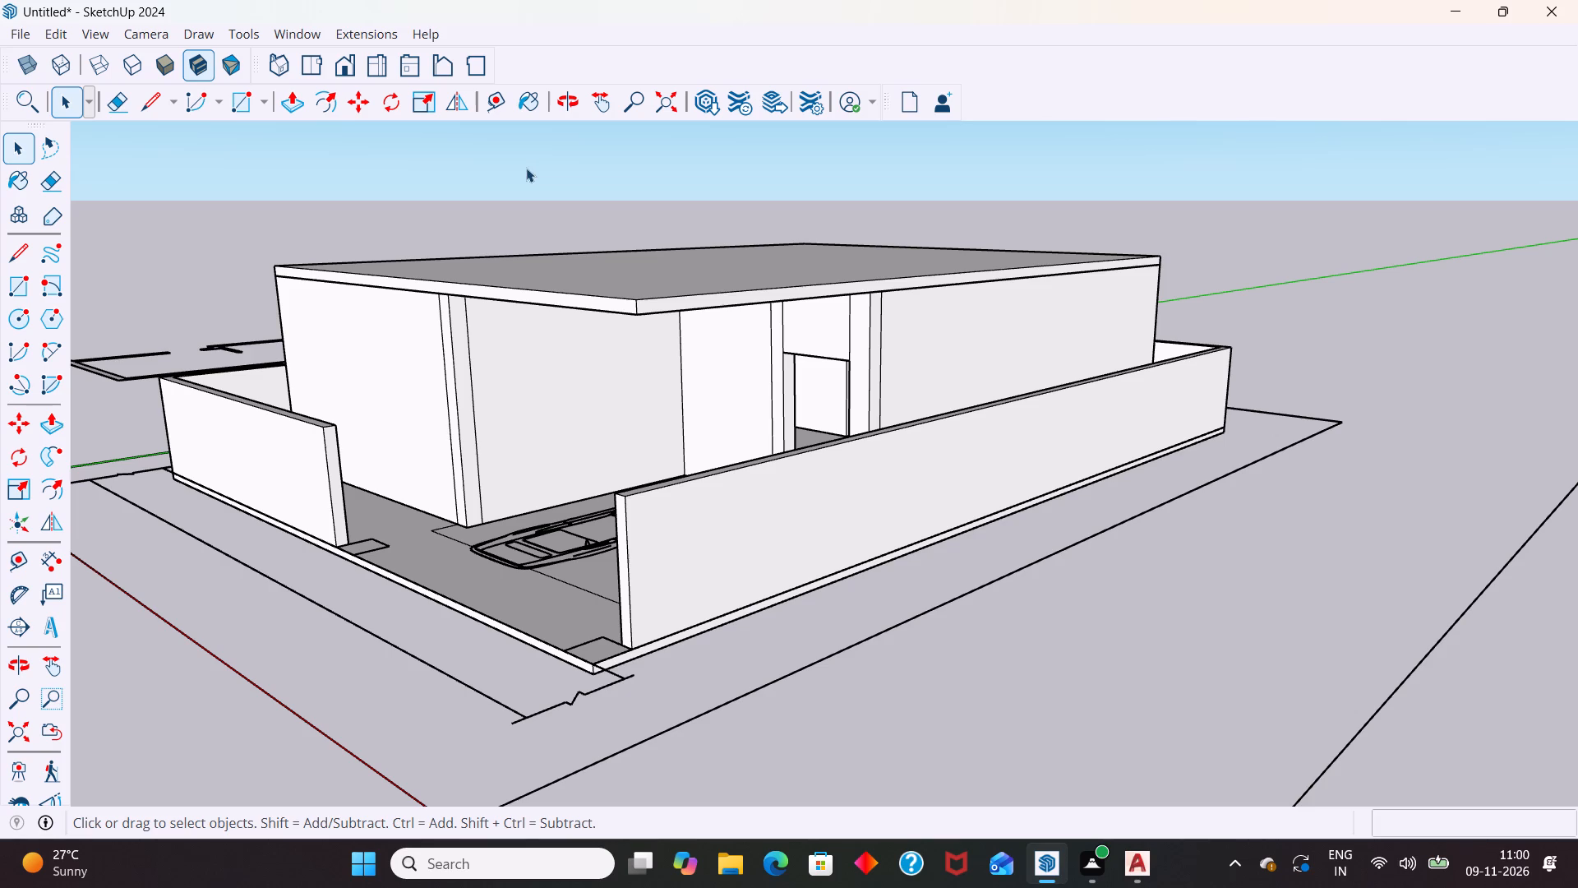
Select the house's wall group and roof slab, checking the slab group's contents.
{"action": "left_click", "coordinate": [664, 282]}
{"action": "triple_click", "coordinate": [680, 304]}
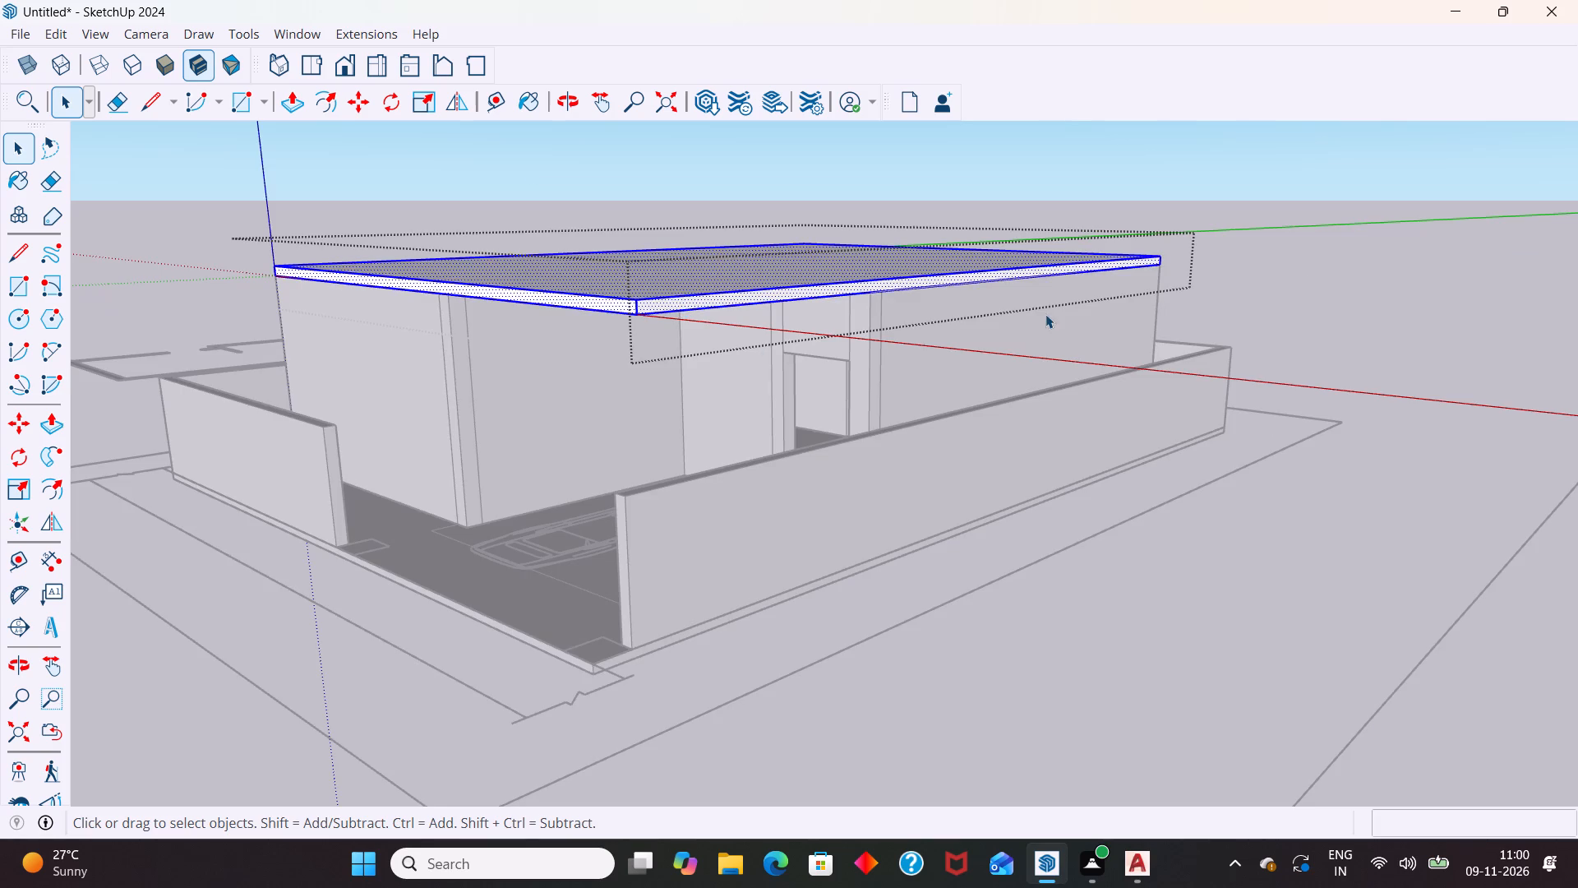
{"action": "left_click", "coordinate": [1045, 313]}
{"action": "left_click", "coordinate": [1018, 337]}
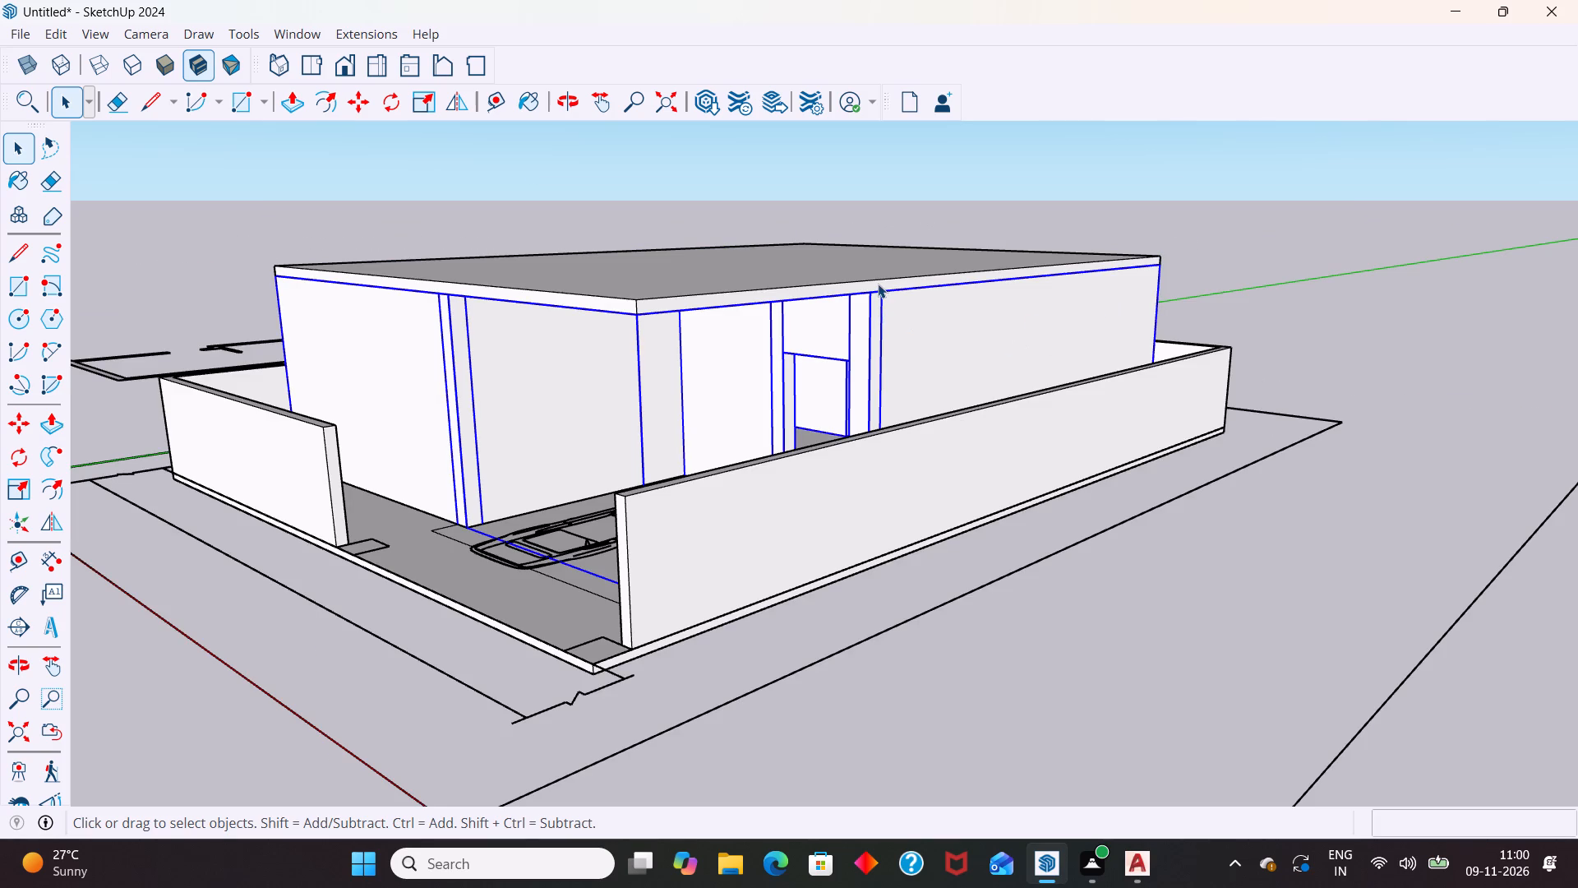
{"action": "left_click", "coordinate": [791, 280], "text": "ctrl"}
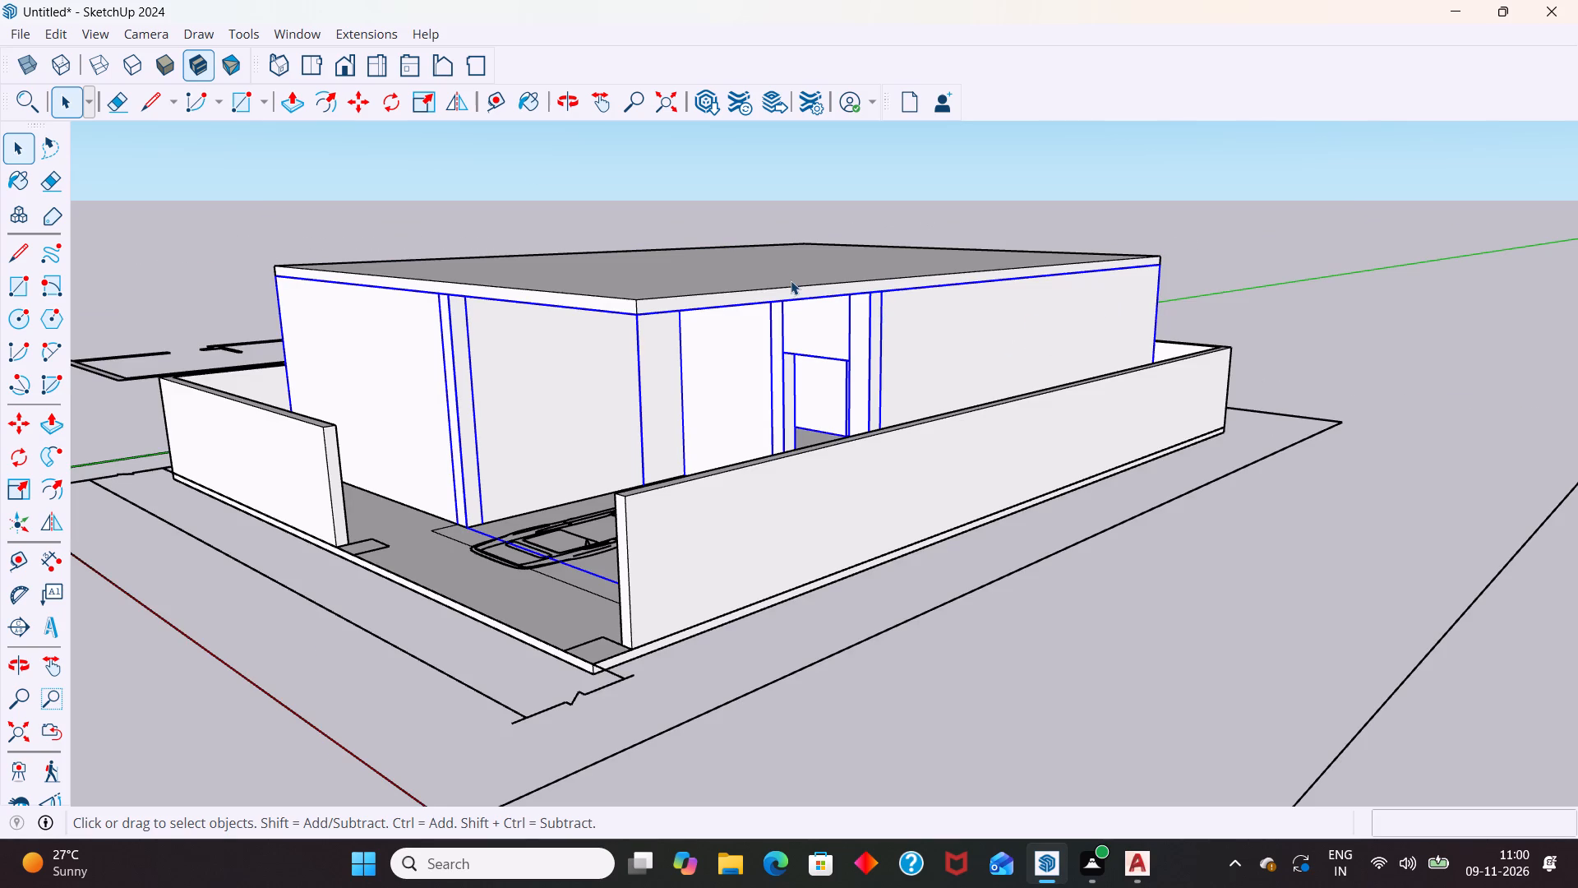
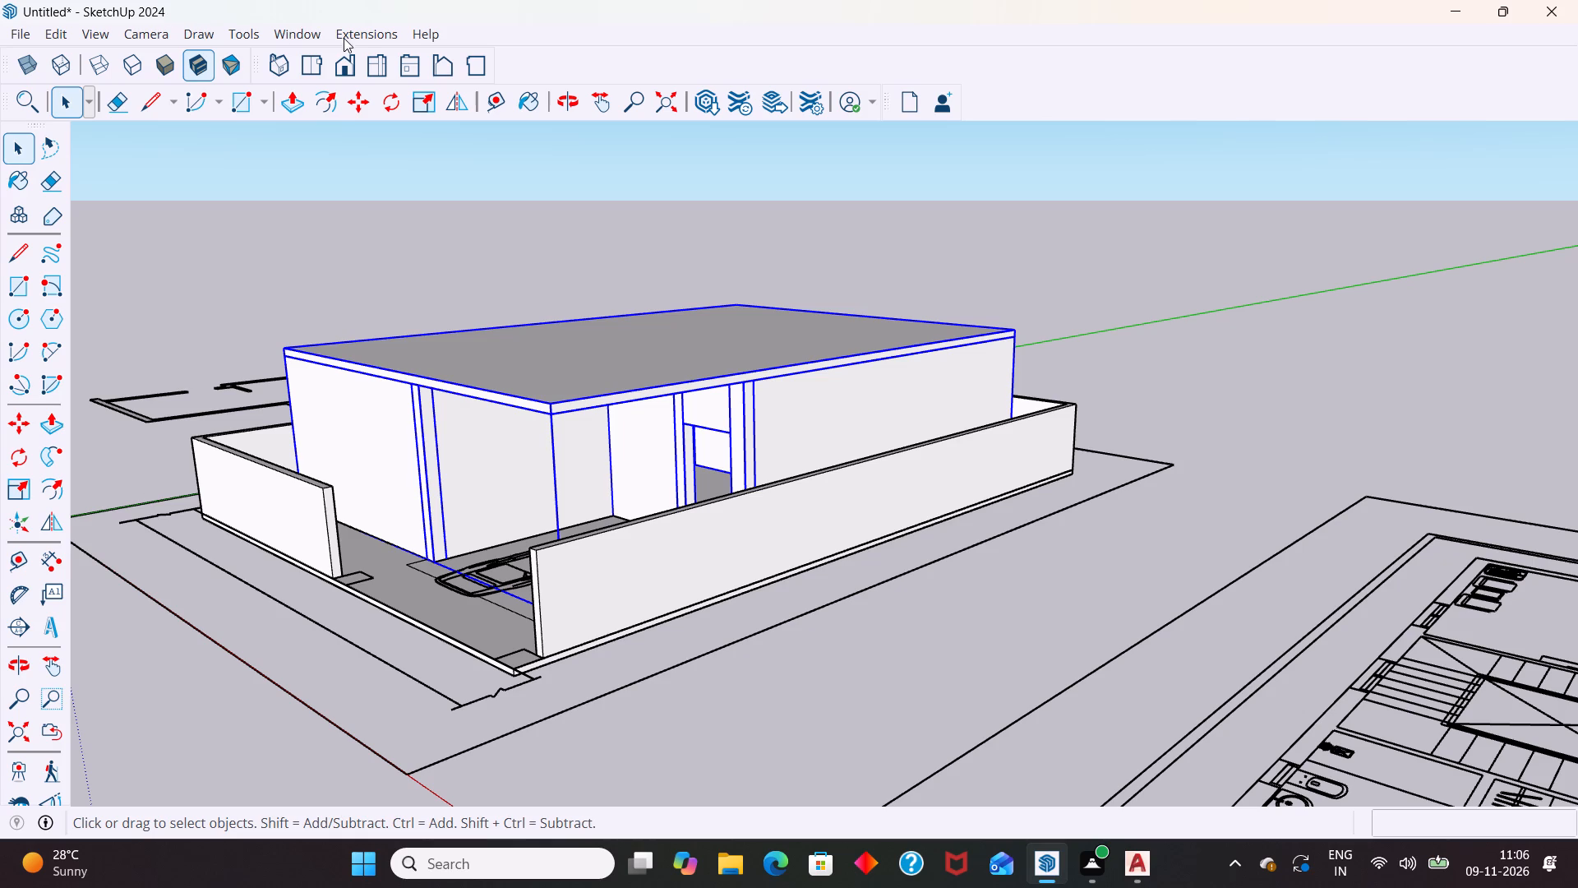
Show the Default Tray, narrow it and place it beside the house model, leaving no objects selected.
{"action": "left_click", "coordinate": [288, 29]}
{"action": "left_click", "coordinate": [293, 65]}
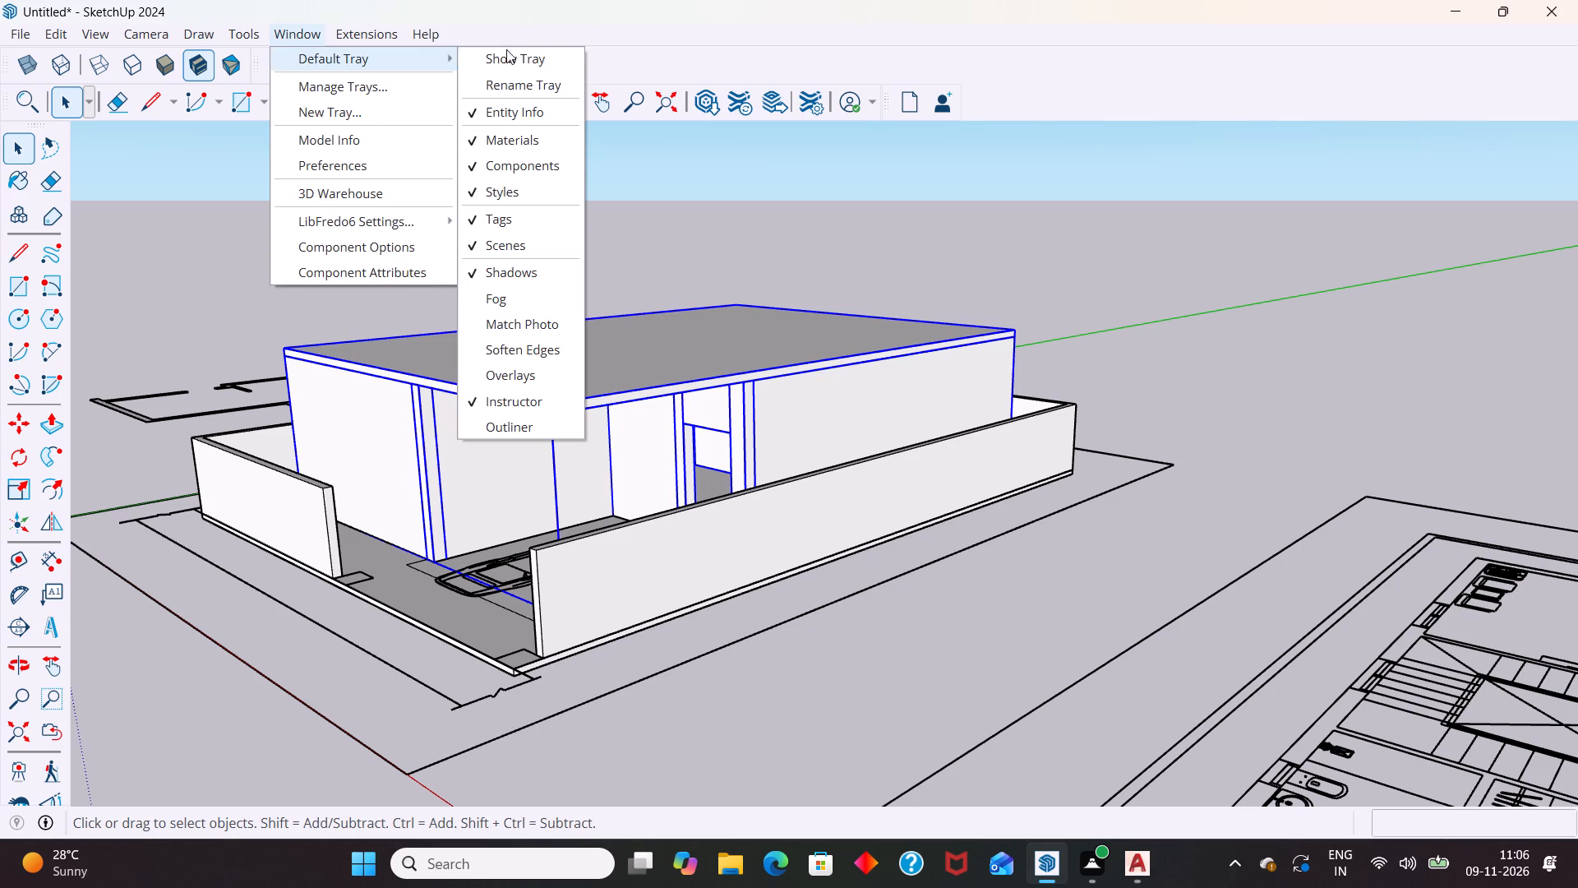
{"action": "left_click", "coordinate": [510, 66]}
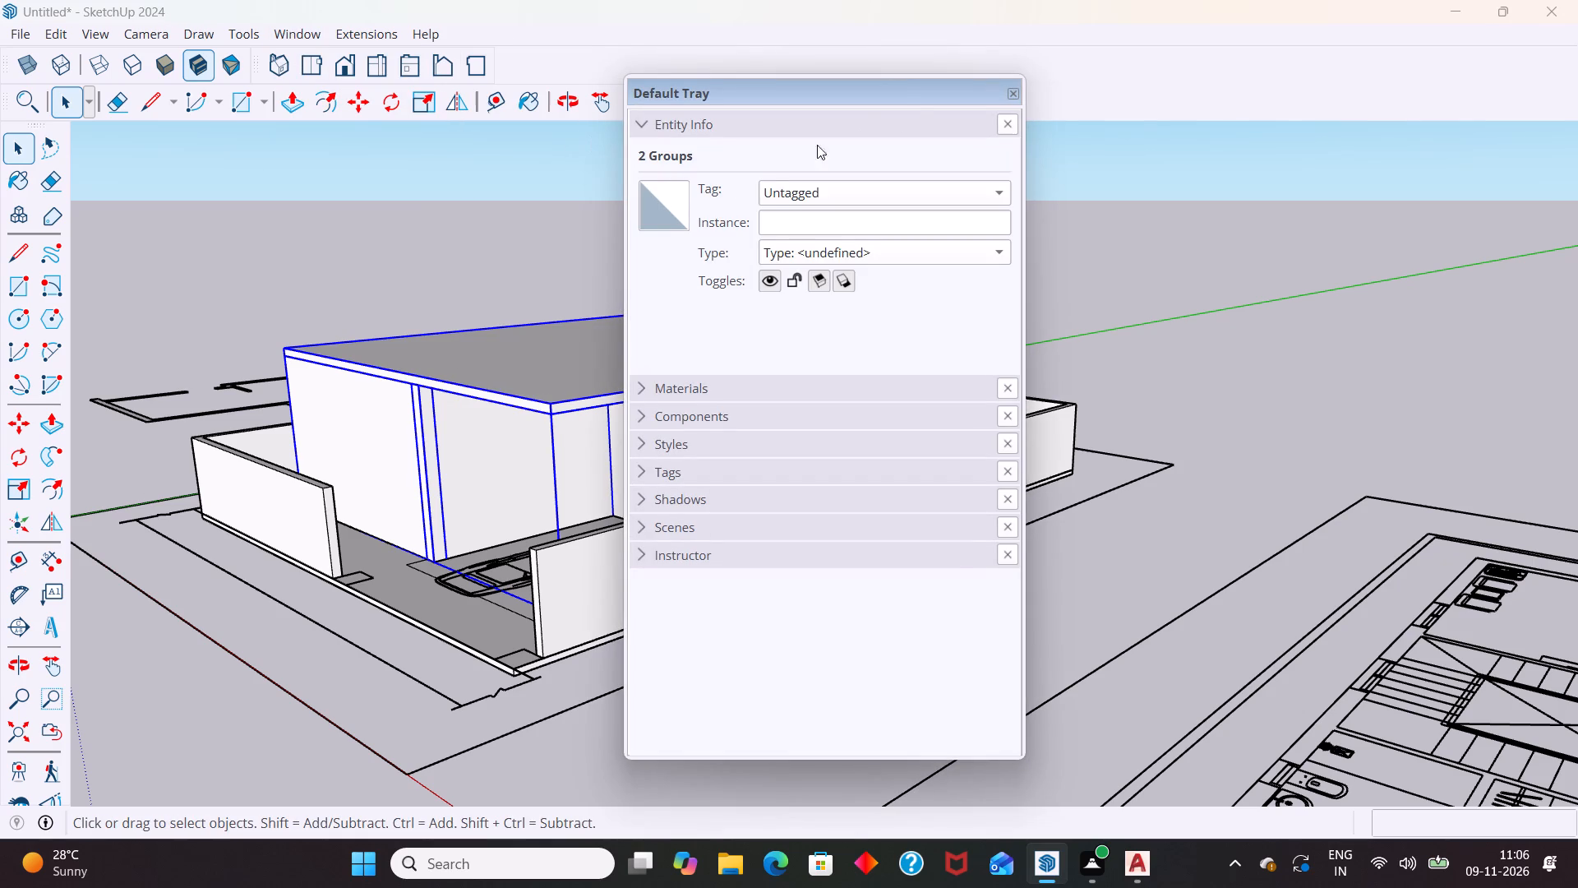
{"action": "left_click_drag", "start_coordinate": [893, 85], "coordinate": [1413, 138]}
{"action": "left_click_drag", "start_coordinate": [1354, 129], "coordinate": [1376, 247]}
{"action": "left_click_drag", "start_coordinate": [1541, 356], "coordinate": [1543, 354]}
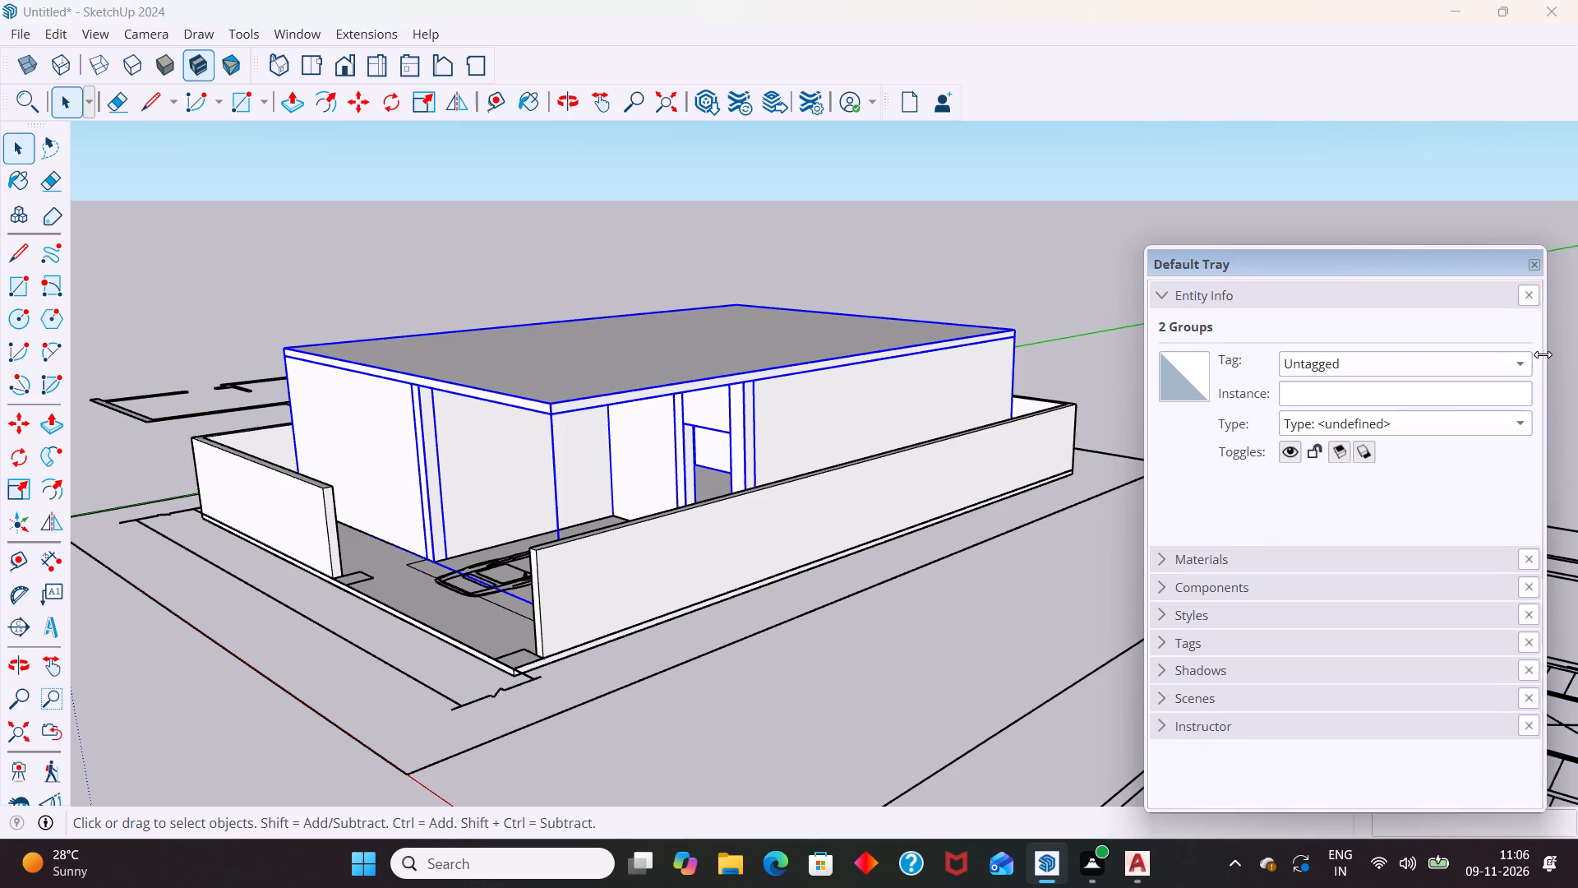
{"action": "left_click_drag", "start_coordinate": [1543, 354], "coordinate": [1570, 355]}
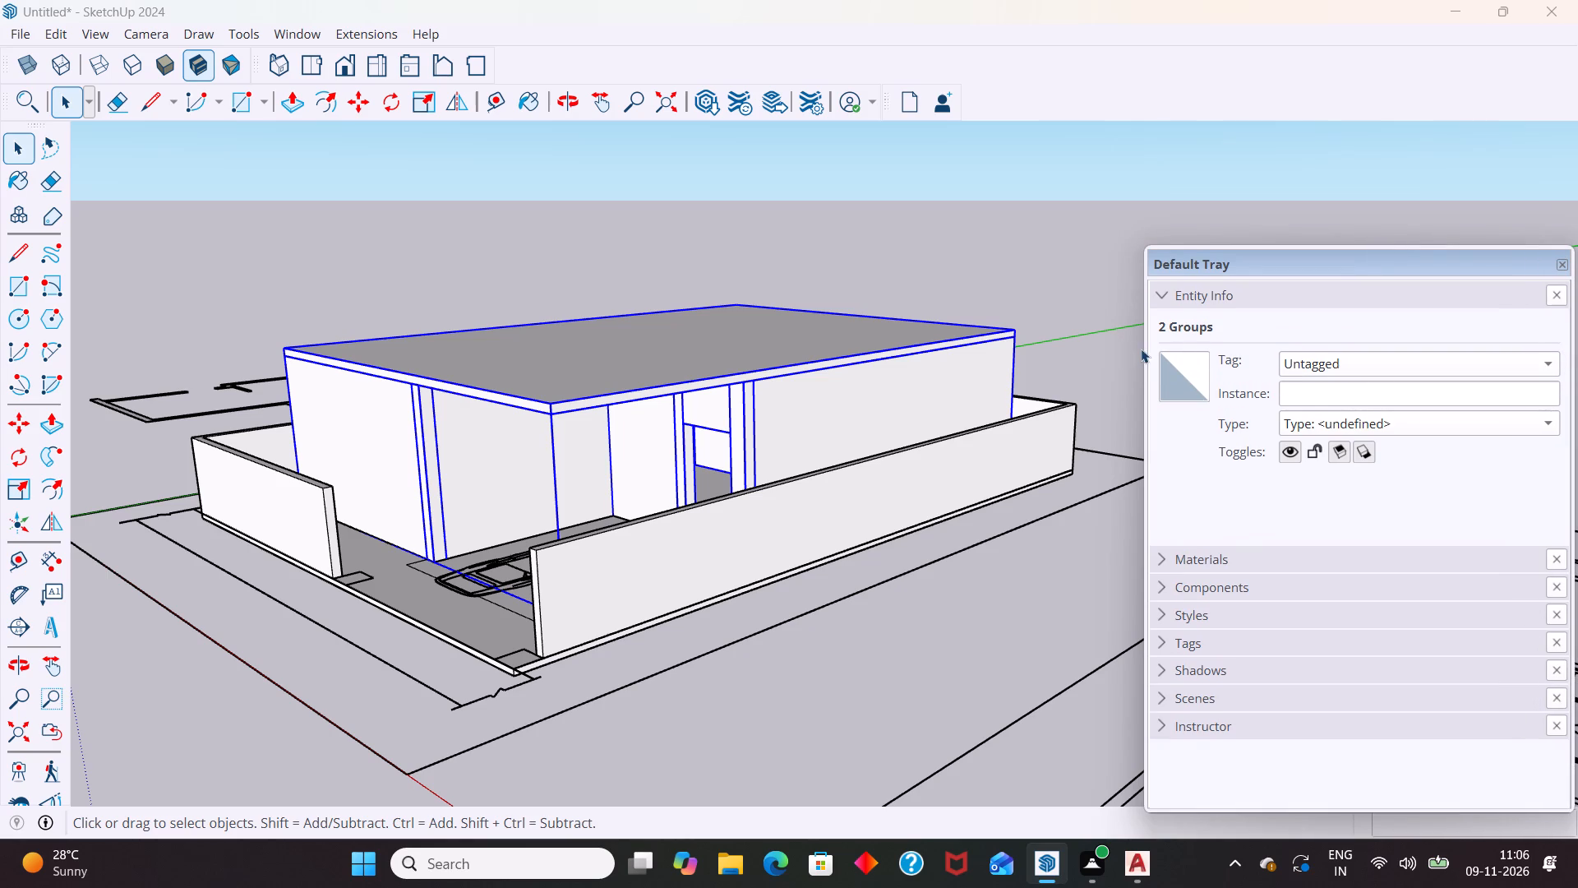
{"action": "left_click_drag", "start_coordinate": [1147, 350], "coordinate": [1211, 358]}
{"action": "left_click_drag", "start_coordinate": [1358, 236], "coordinate": [1366, 266]}
{"action": "left_click_drag", "start_coordinate": [1388, 245], "coordinate": [1387, 293]}
{"action": "scroll", "coordinate": [1330, 293], "scroll_direction": "down", "scroll_amount": 2}
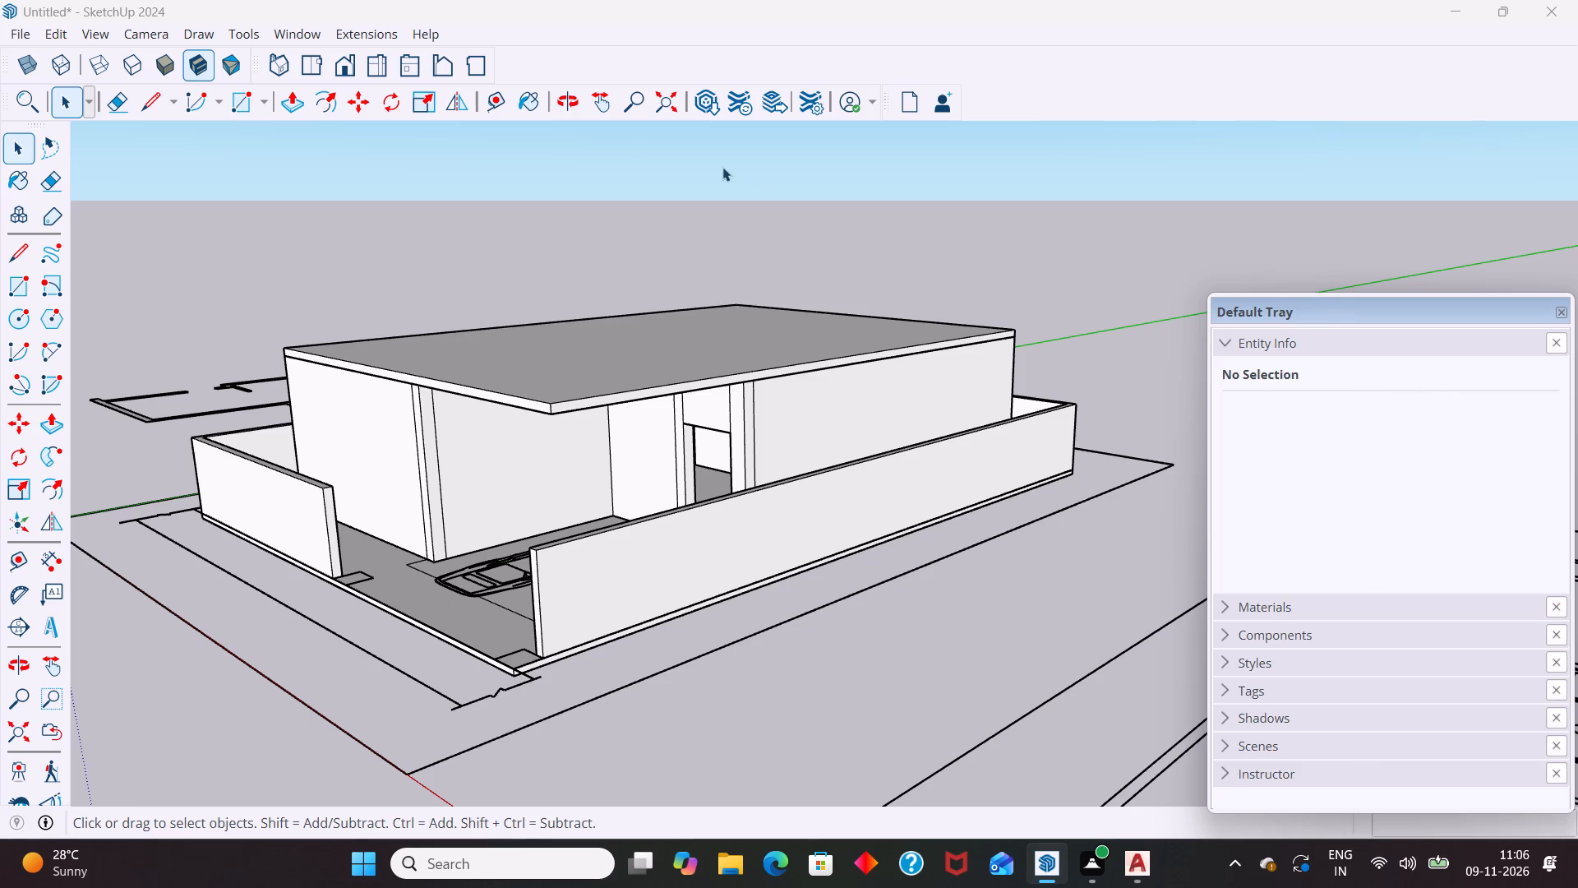
Remove Materials from the Default Tray, add it back and expand it to show the material swatches.
{"action": "left_click", "coordinate": [317, 24]}
{"action": "left_click", "coordinate": [319, 55]}
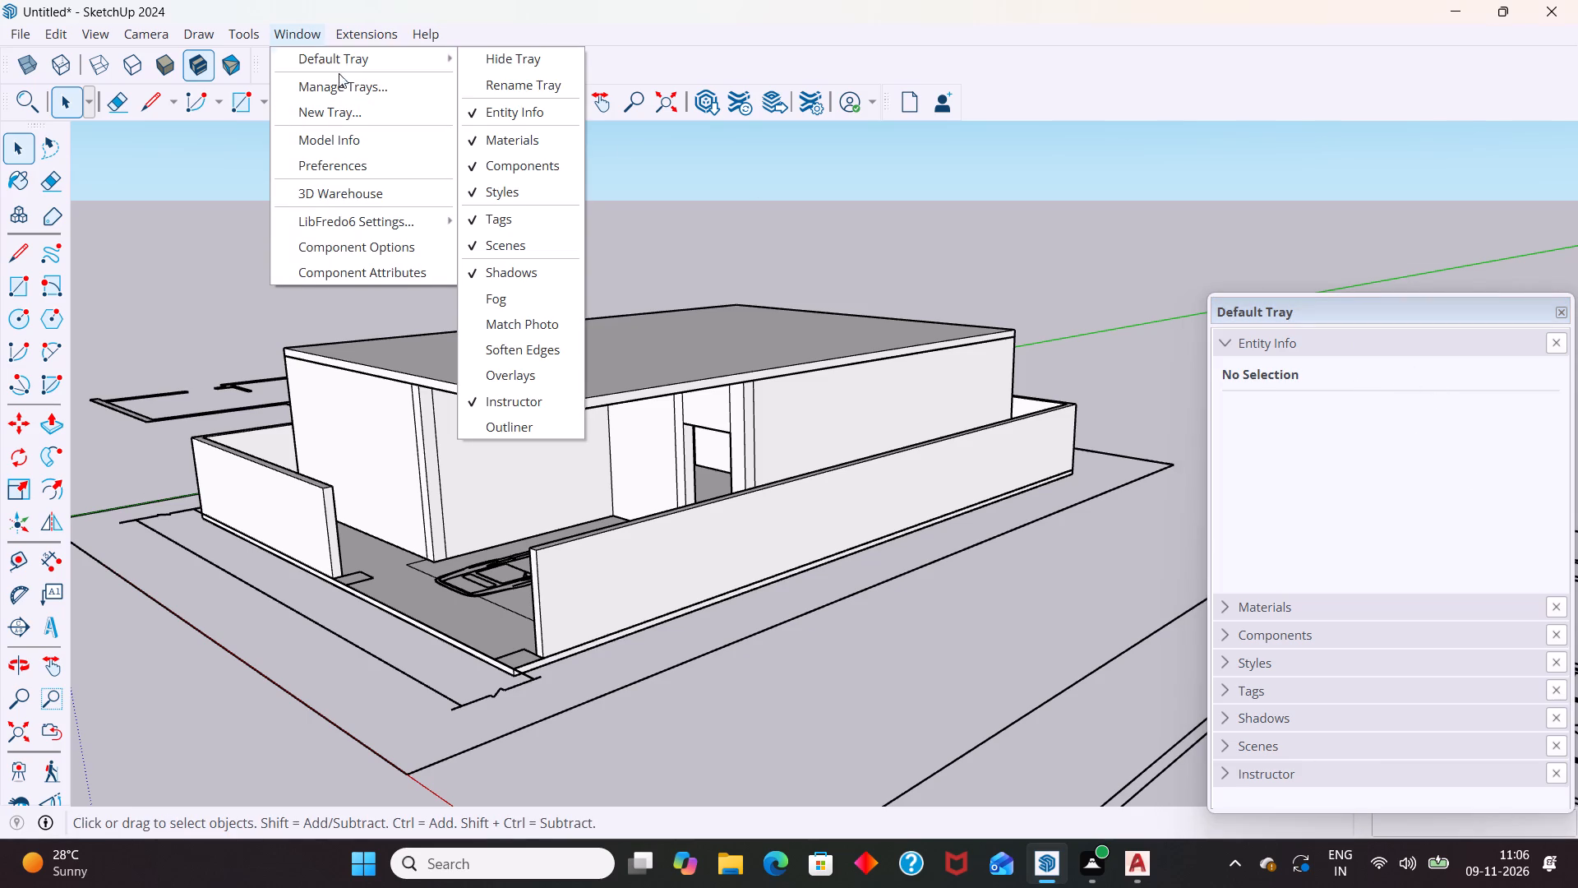
{"action": "double_click", "coordinate": [487, 141]}
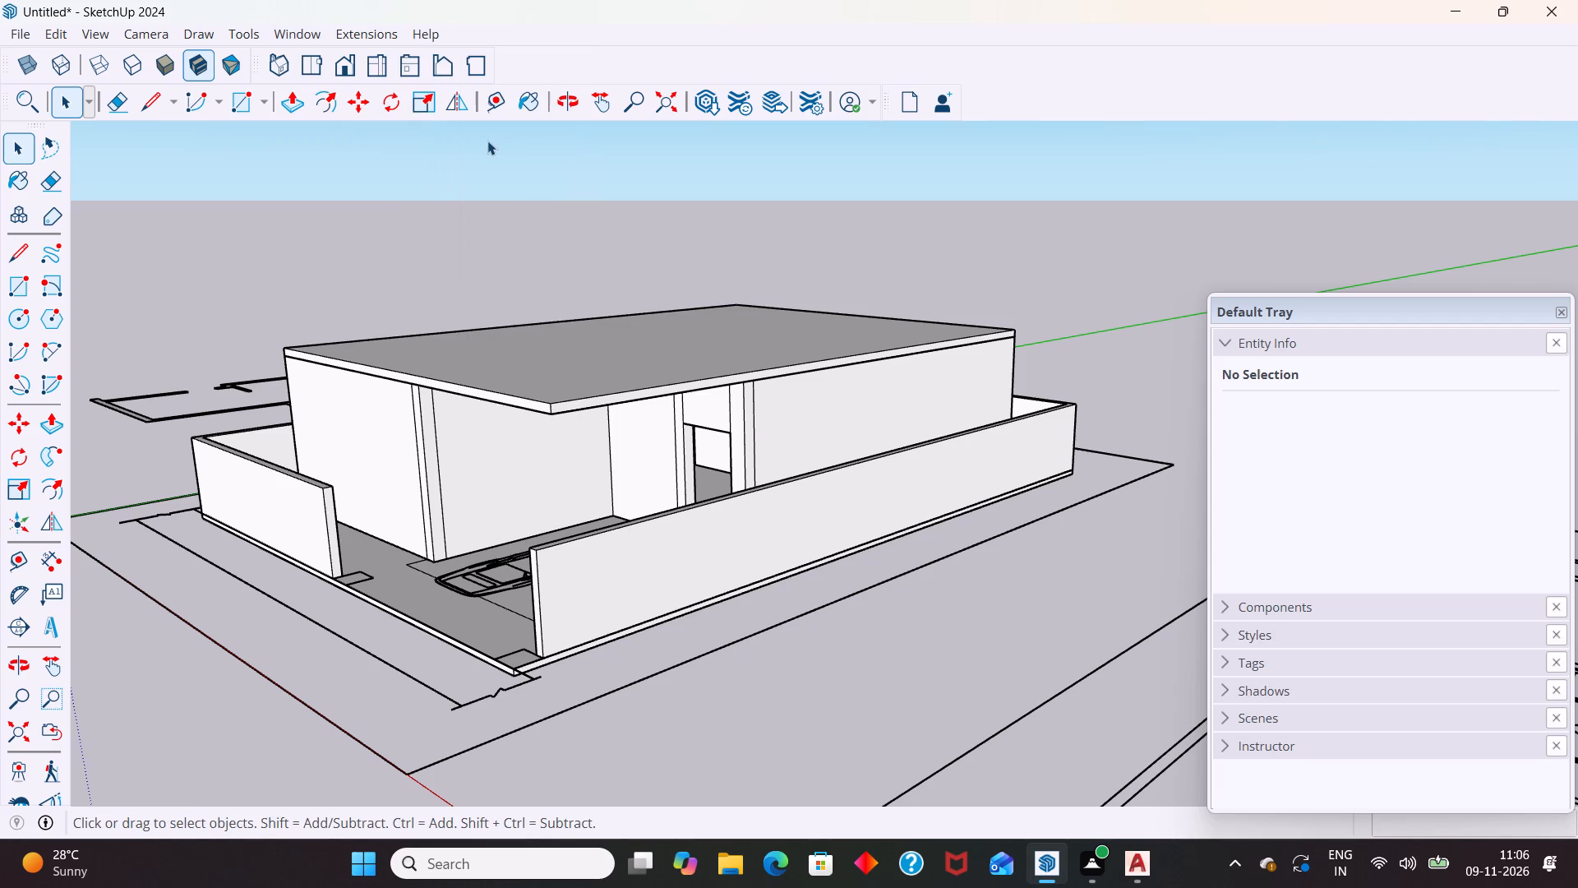
{"action": "left_click", "coordinate": [385, 34]}
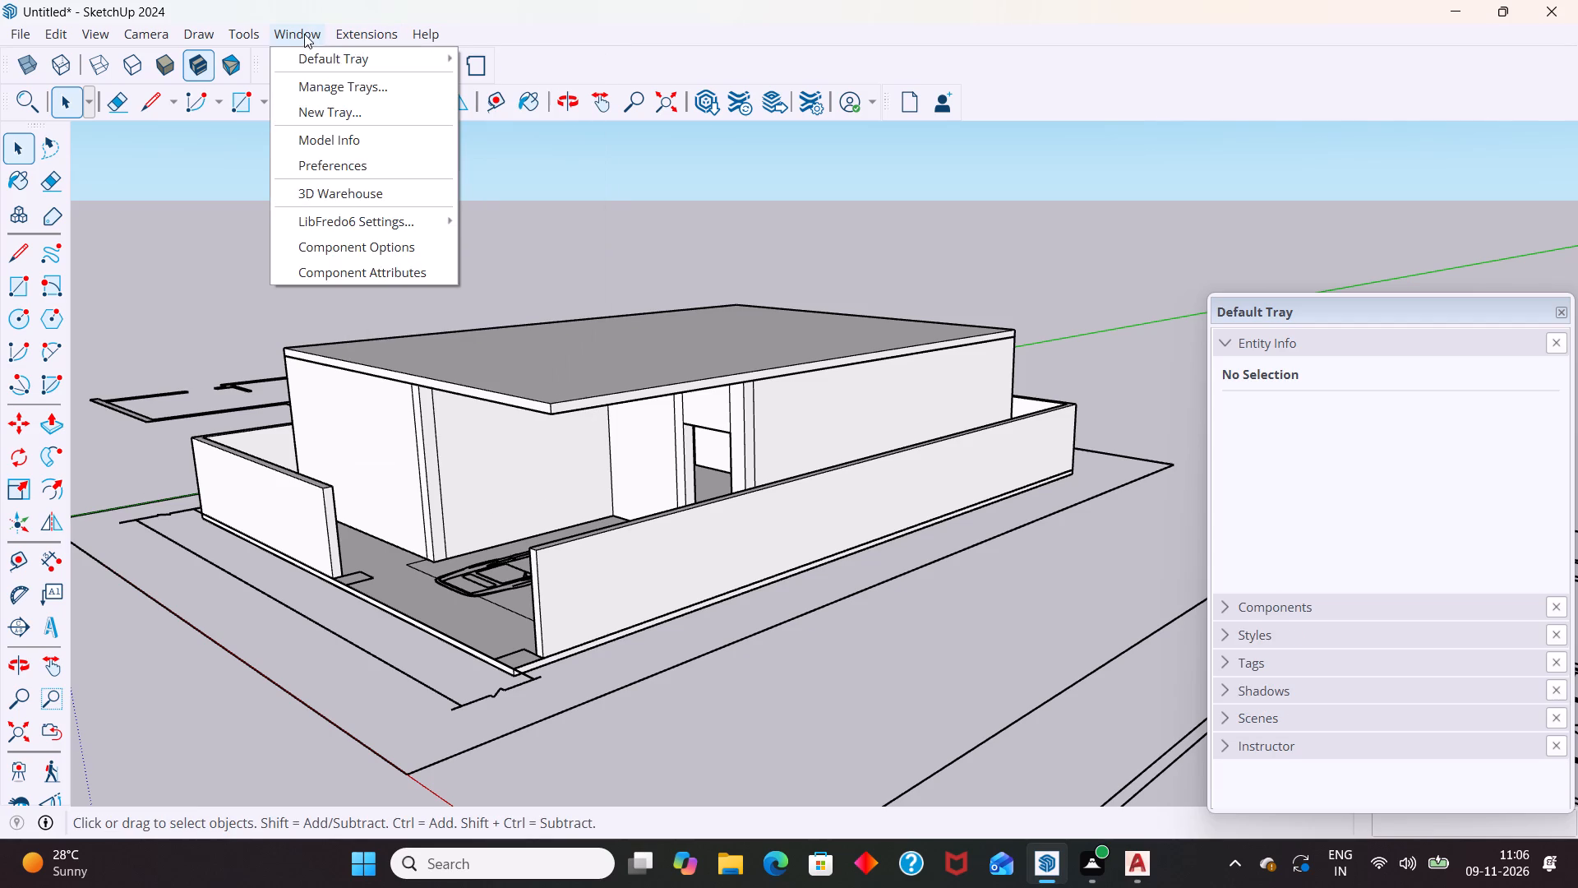
{"action": "left_click", "coordinate": [304, 34]}
{"action": "left_click", "coordinate": [316, 34]}
{"action": "left_click", "coordinate": [326, 51]}
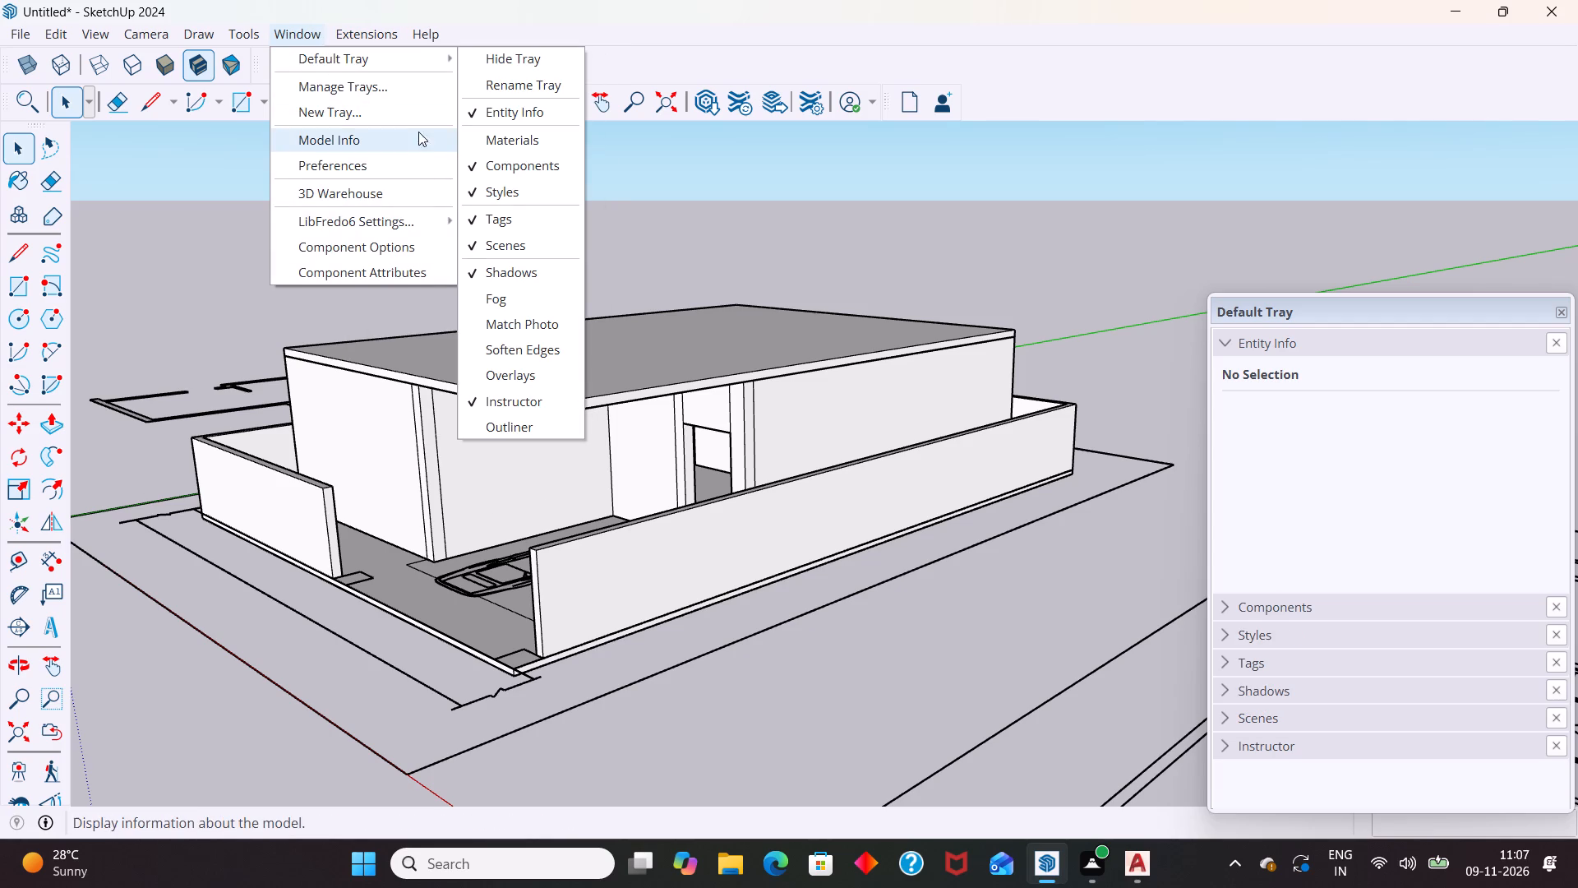
{"action": "left_click", "coordinate": [474, 138]}
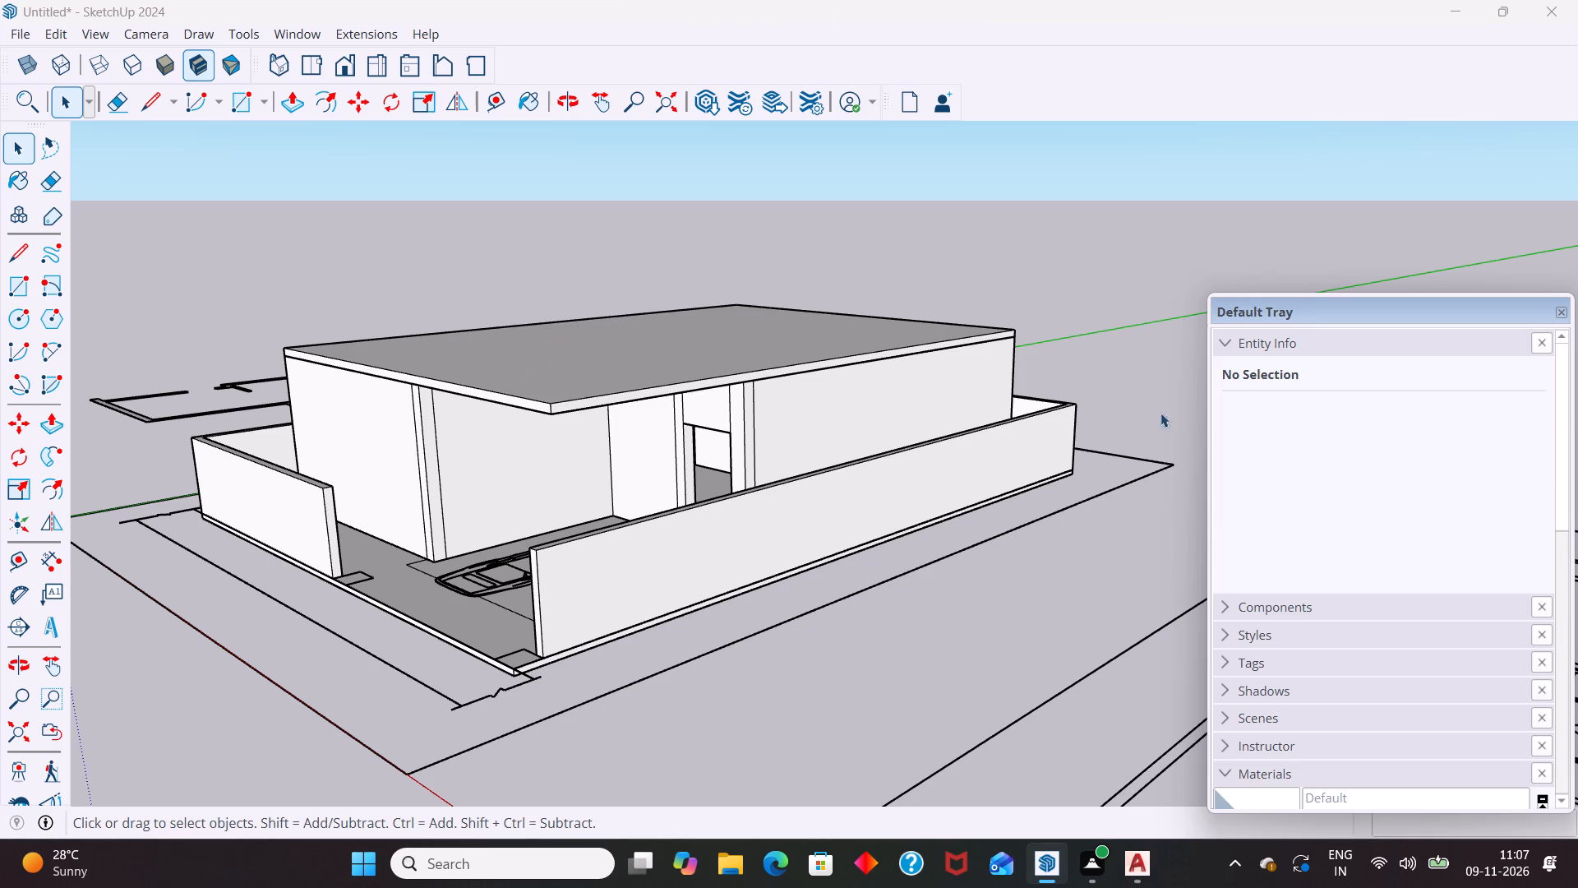
{"action": "scroll", "coordinate": [1290, 631], "scroll_direction": "down", "scroll_amount": 1}
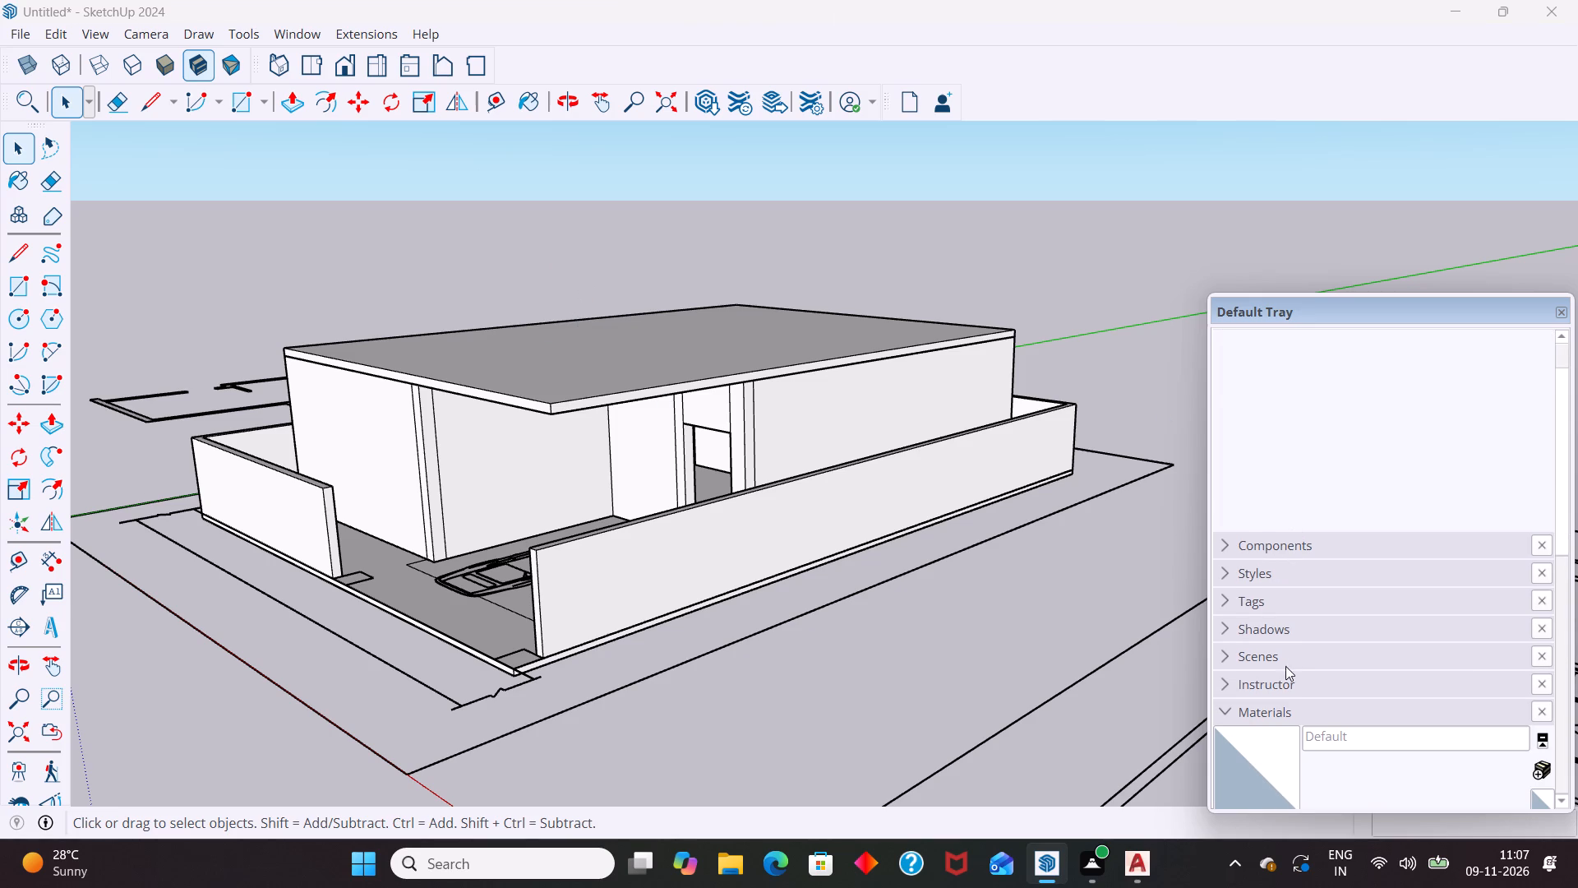
{"action": "left_click", "coordinate": [1276, 706]}
{"action": "scroll", "coordinate": [1274, 553], "scroll_direction": "down", "scroll_amount": 6}
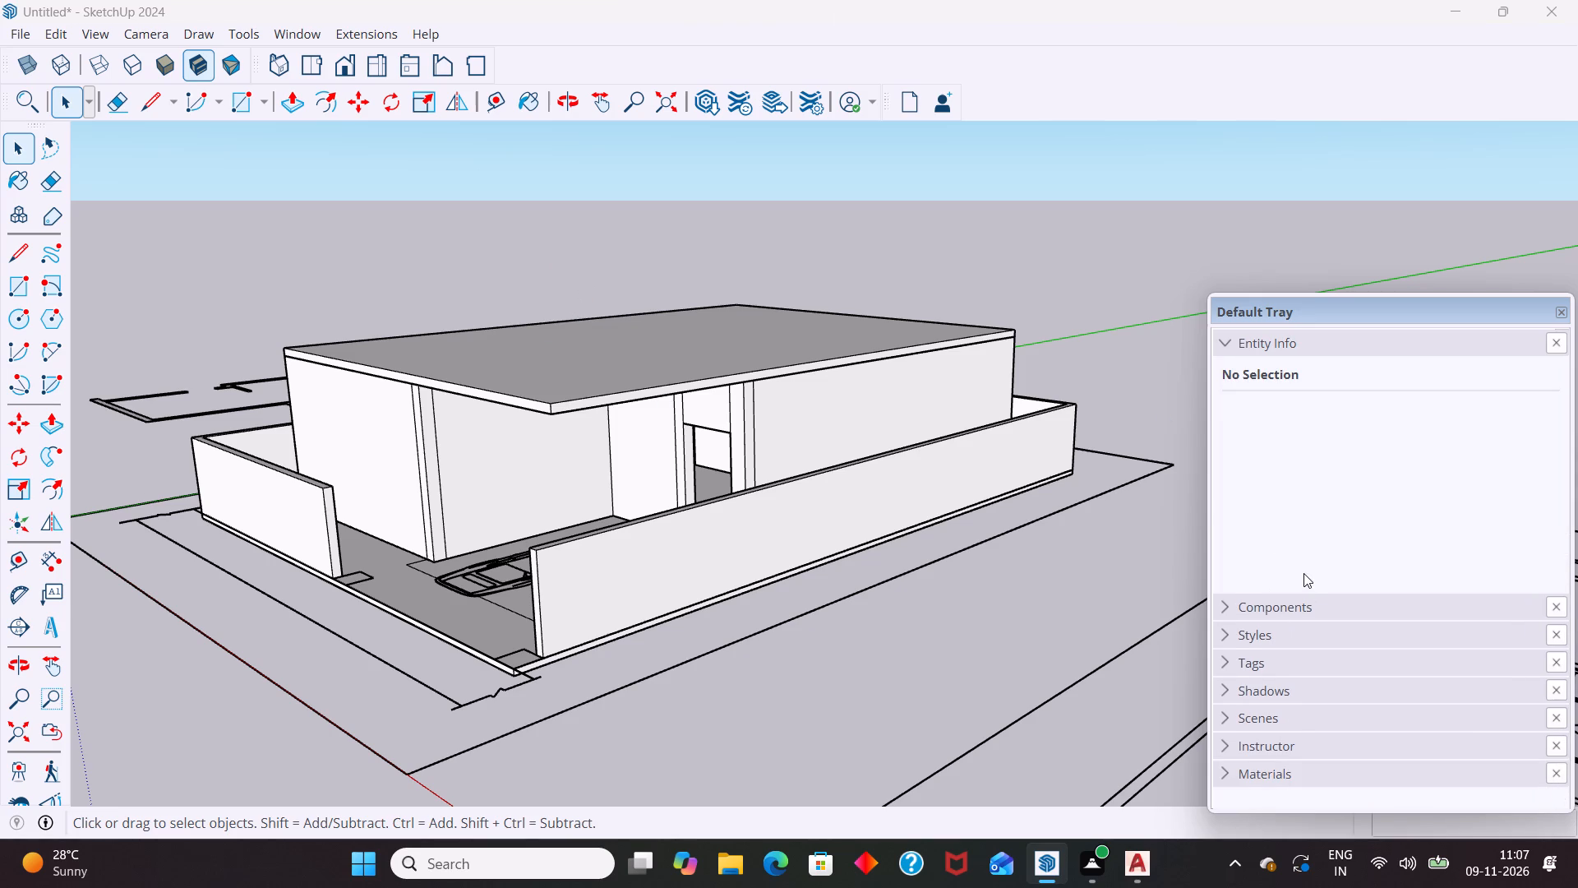
{"action": "left_click", "coordinate": [1341, 770]}
{"action": "scroll", "coordinate": [1342, 686], "scroll_direction": "down", "scroll_amount": 6}
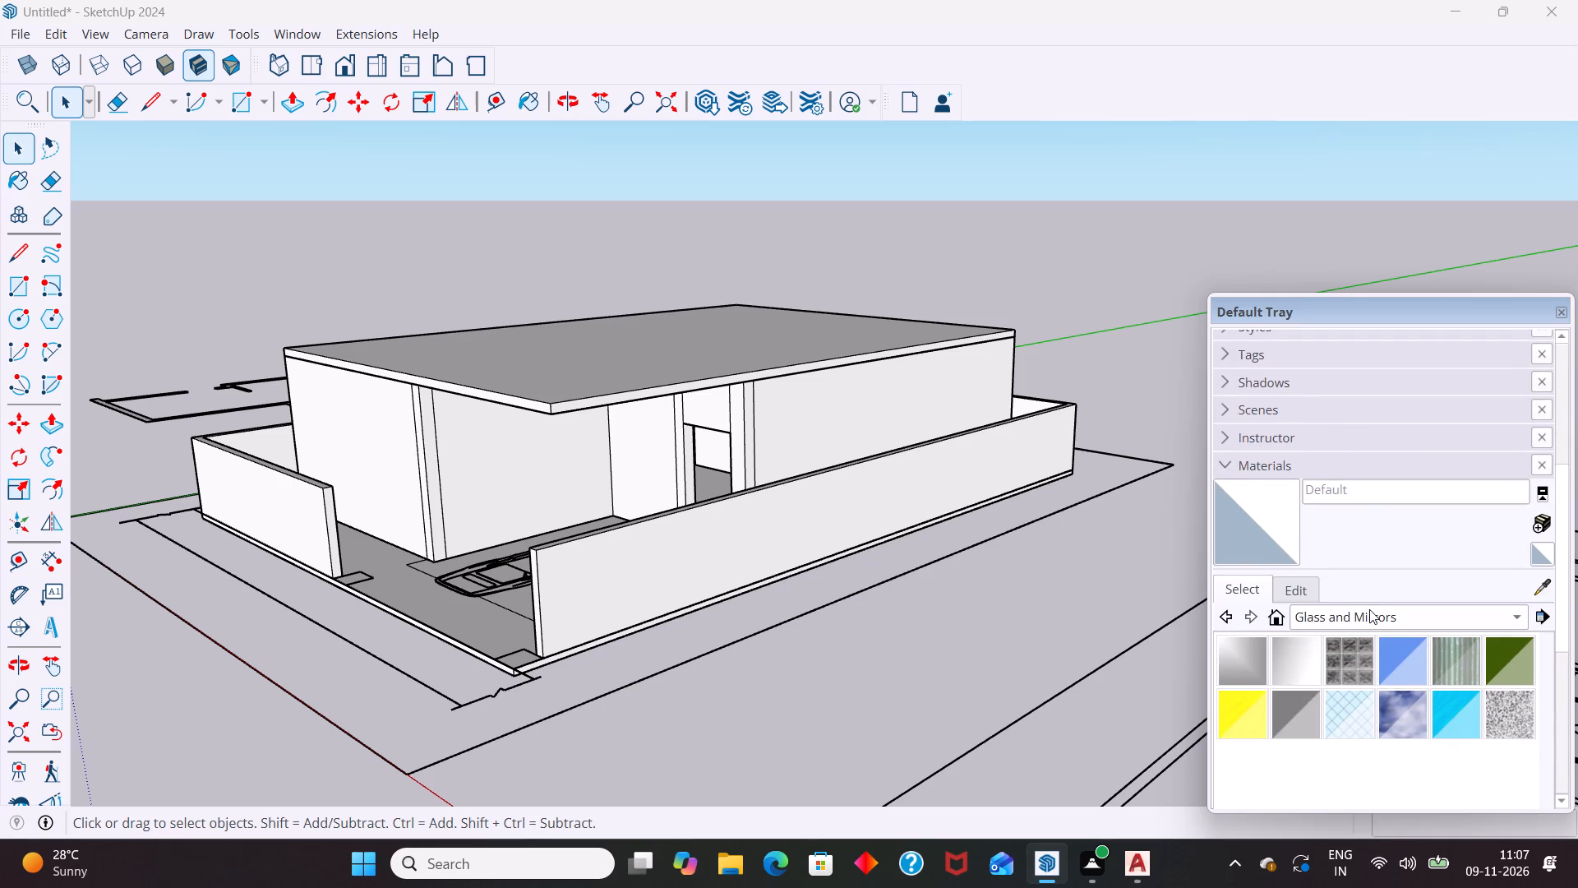
{"action": "scroll", "coordinate": [1373, 603], "scroll_direction": "down", "scroll_amount": 3}
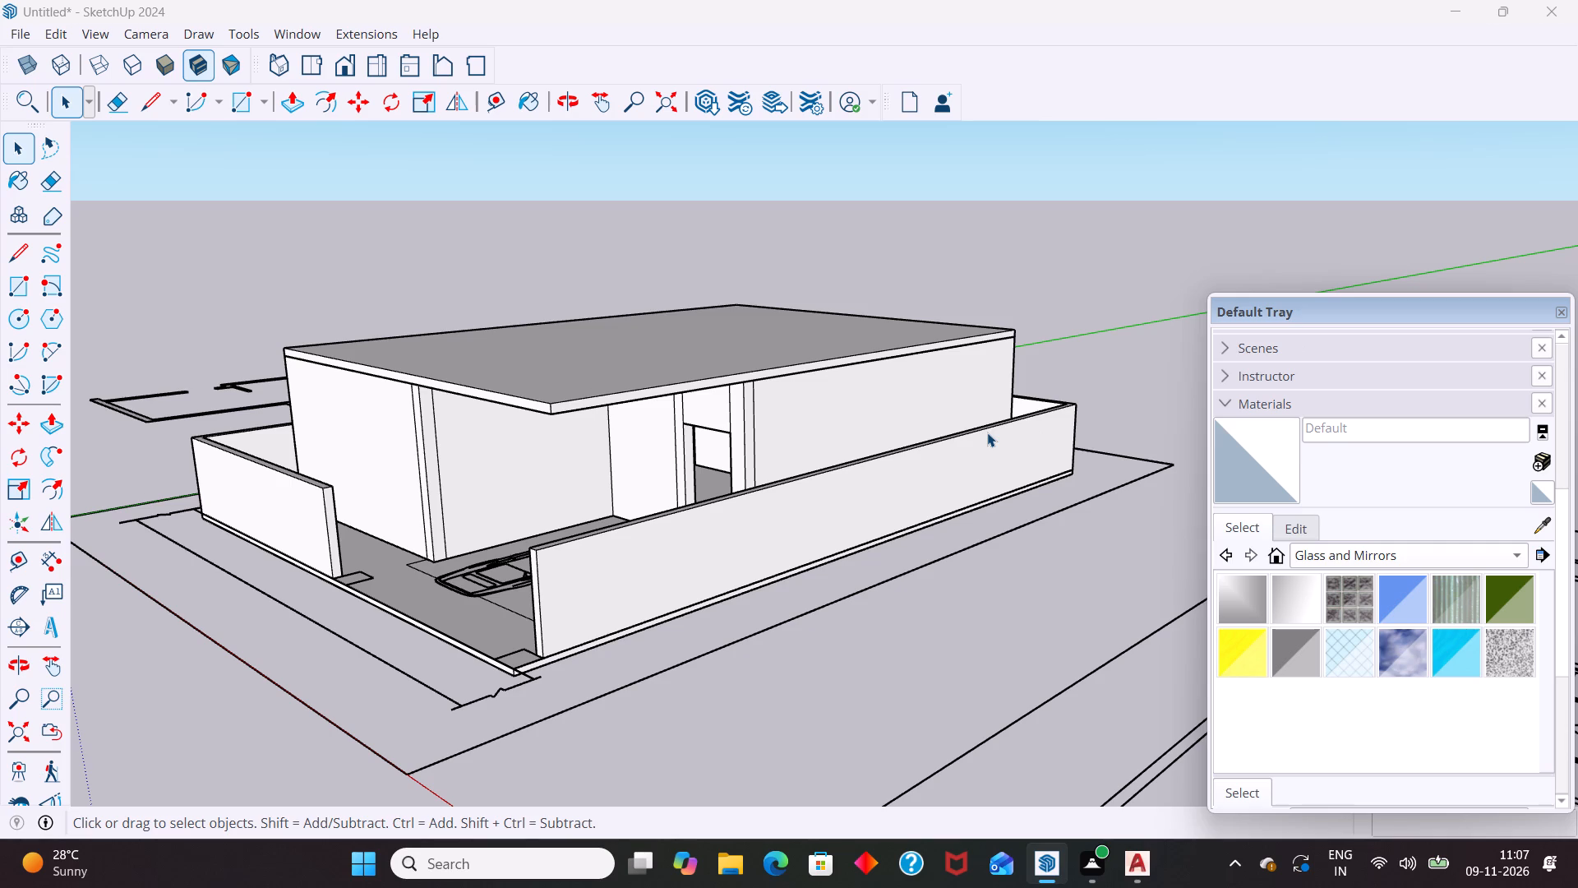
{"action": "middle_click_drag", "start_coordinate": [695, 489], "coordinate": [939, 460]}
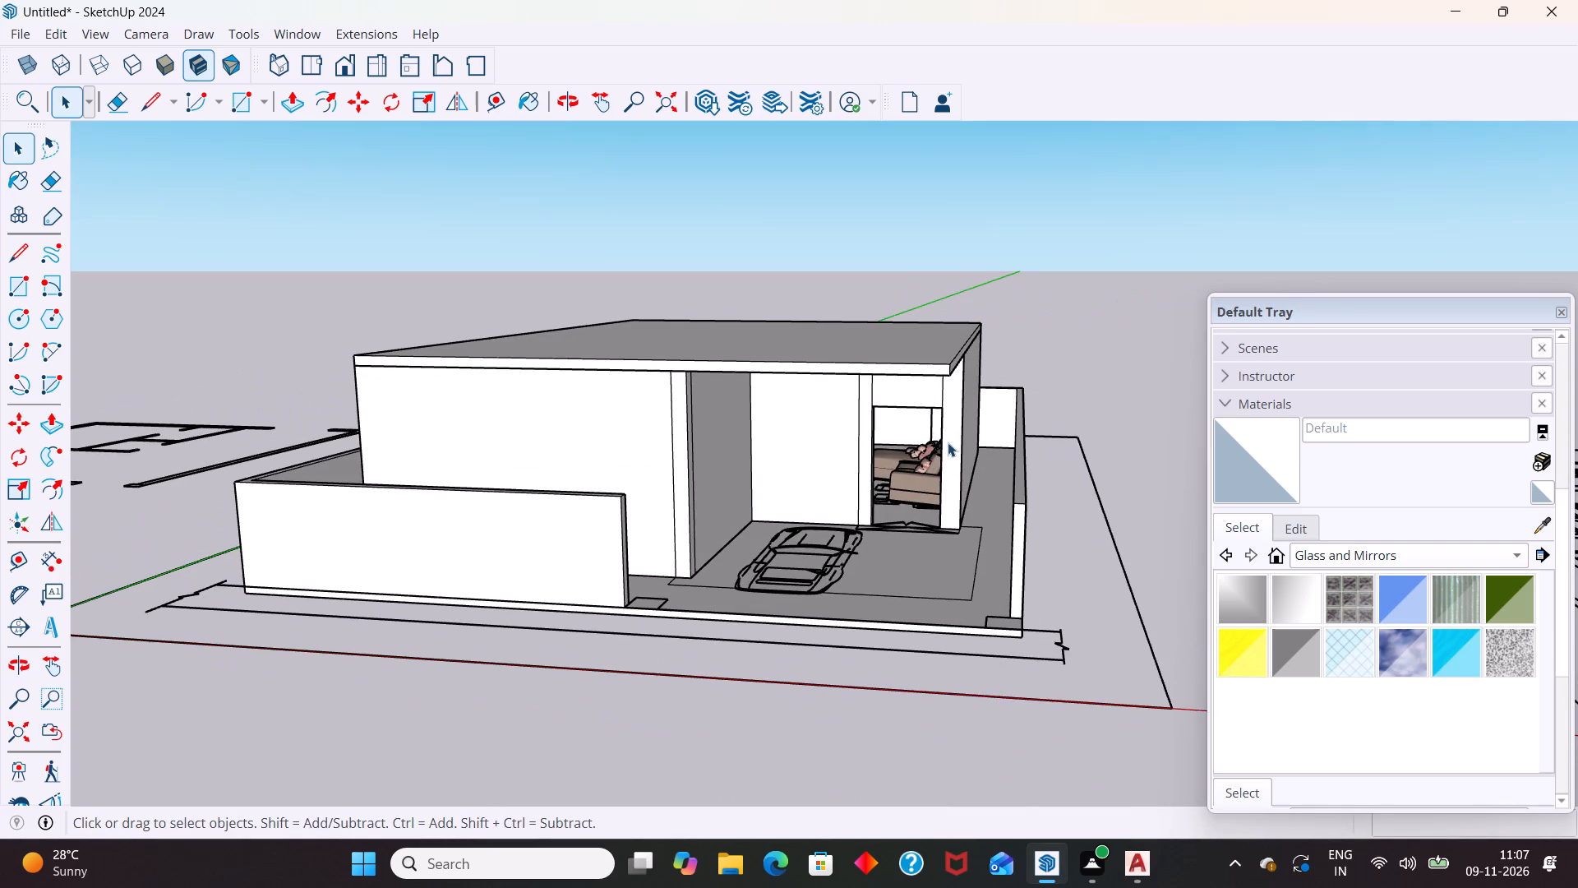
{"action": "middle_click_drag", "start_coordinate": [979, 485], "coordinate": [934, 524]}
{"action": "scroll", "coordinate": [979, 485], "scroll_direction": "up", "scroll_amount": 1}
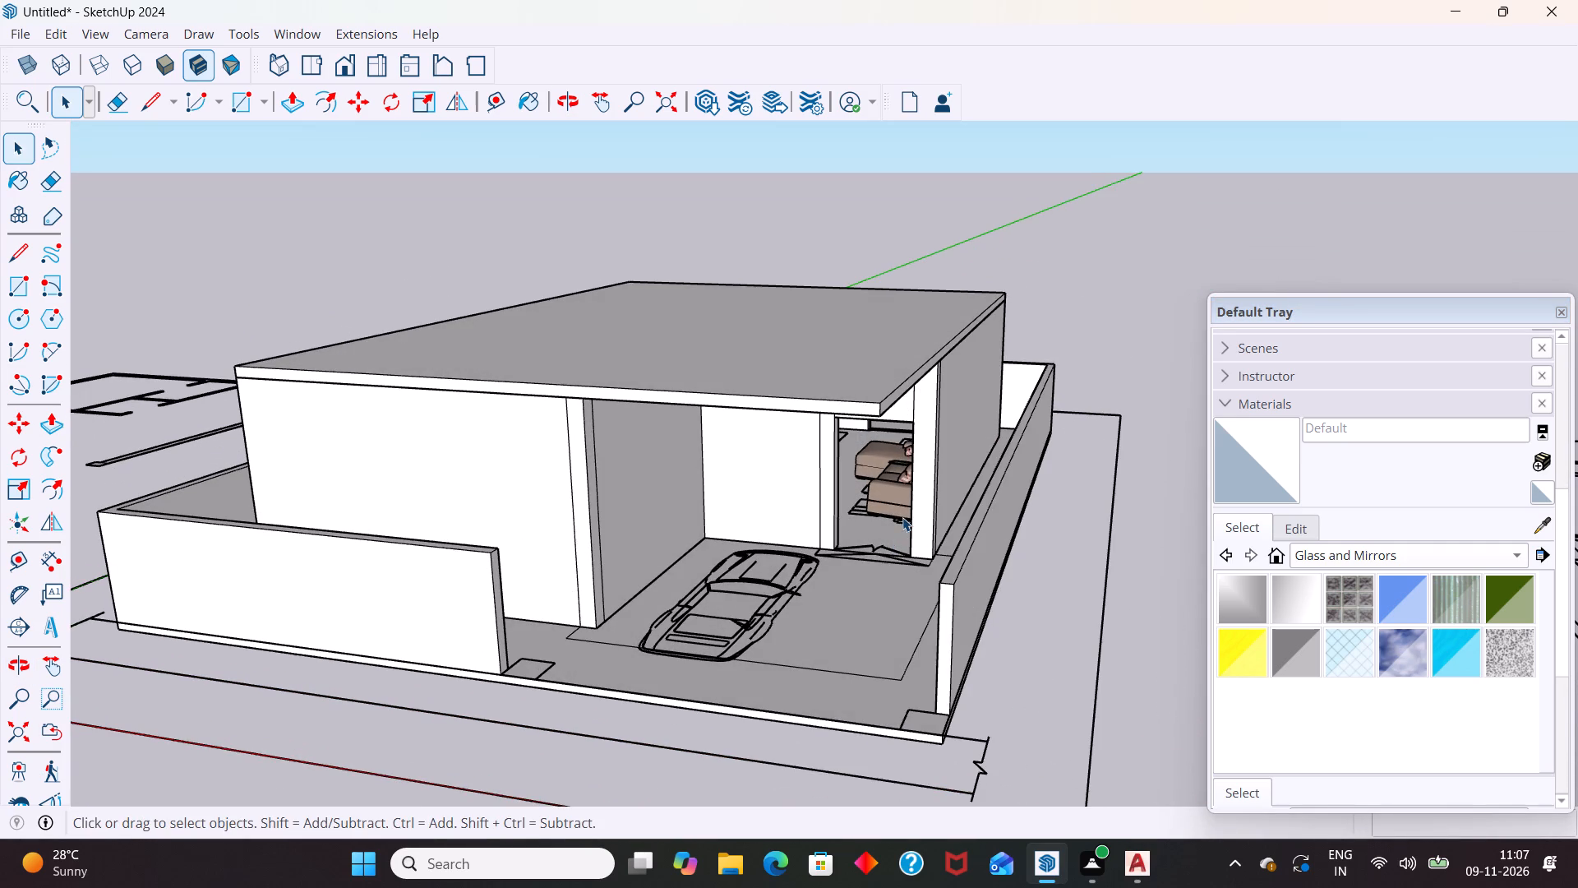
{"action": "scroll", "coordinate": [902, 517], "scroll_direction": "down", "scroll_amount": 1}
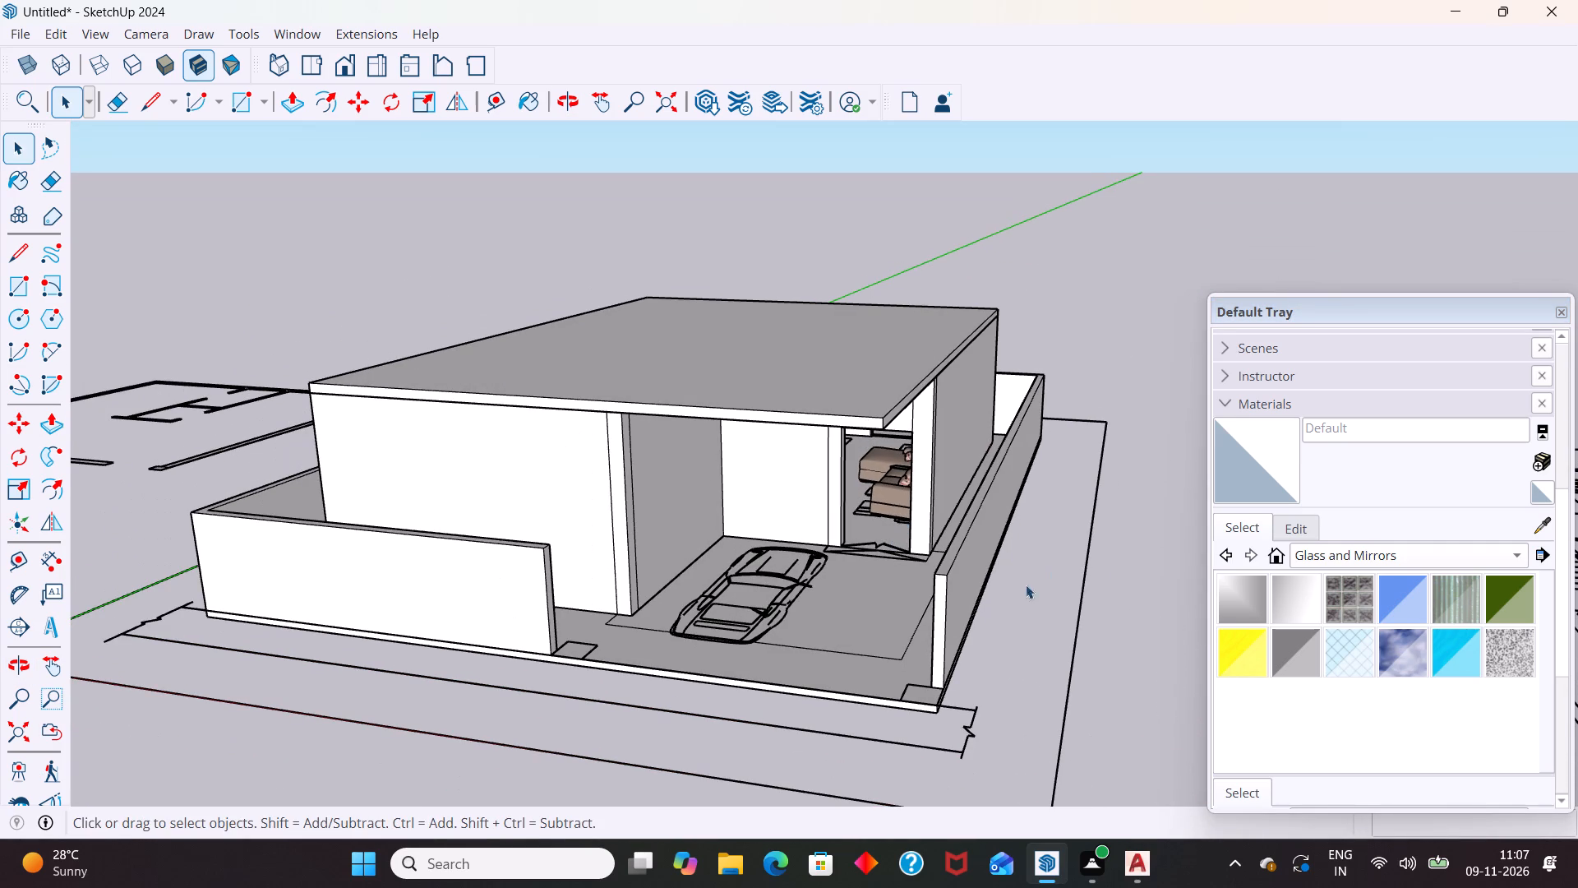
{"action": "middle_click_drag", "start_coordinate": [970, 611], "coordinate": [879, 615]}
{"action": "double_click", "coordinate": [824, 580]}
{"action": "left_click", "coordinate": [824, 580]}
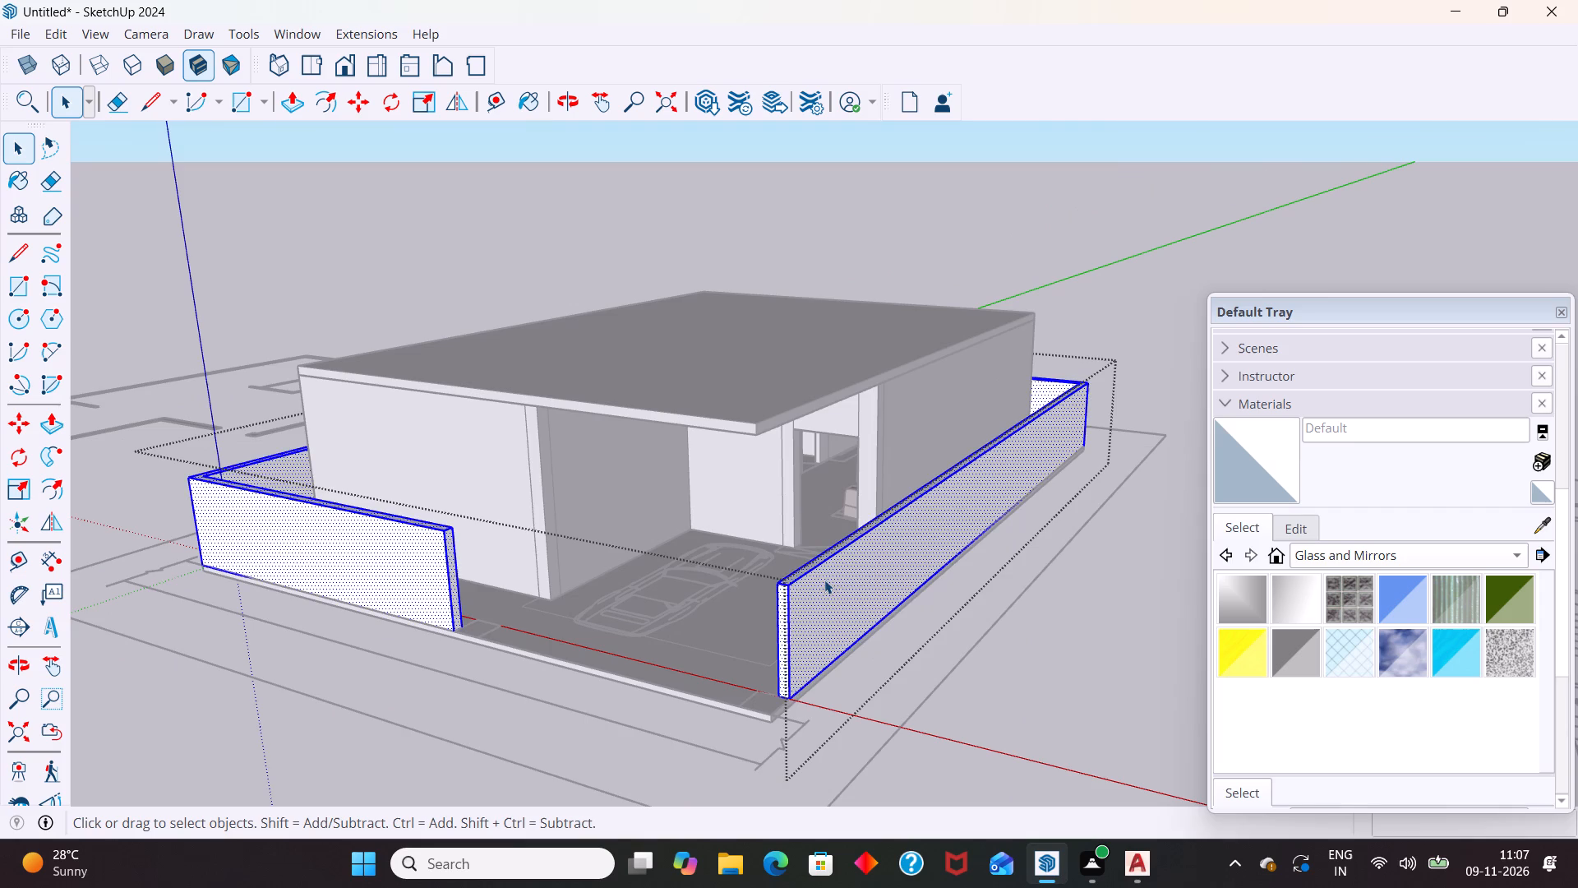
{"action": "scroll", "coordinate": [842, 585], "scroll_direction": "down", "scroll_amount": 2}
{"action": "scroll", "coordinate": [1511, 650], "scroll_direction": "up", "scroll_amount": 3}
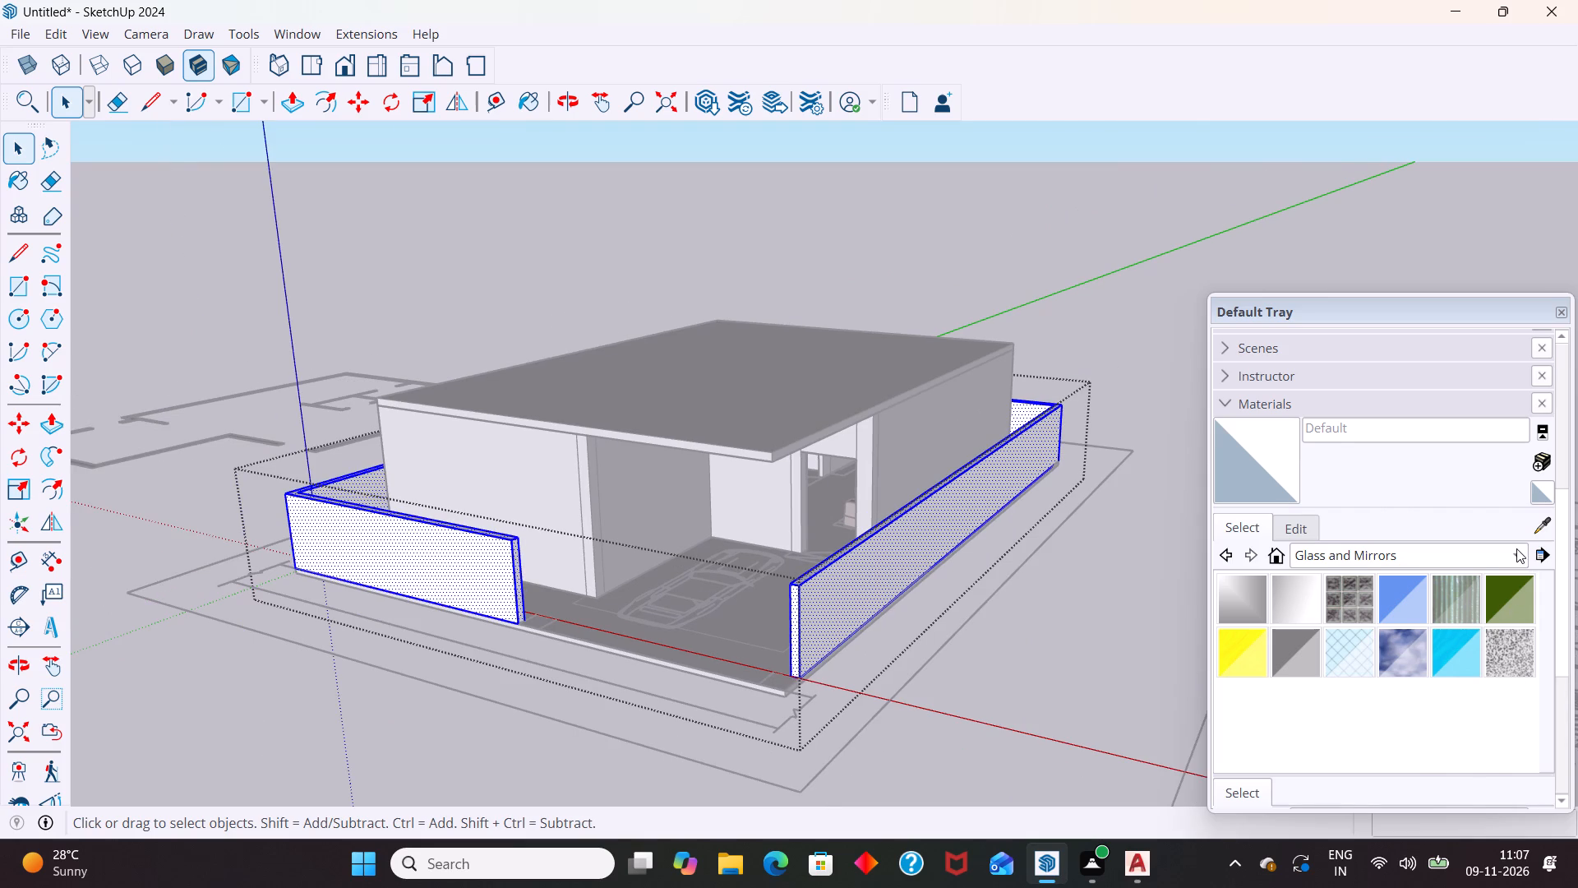
Switch the material library to Wood.
{"action": "left_click", "coordinate": [1516, 548]}
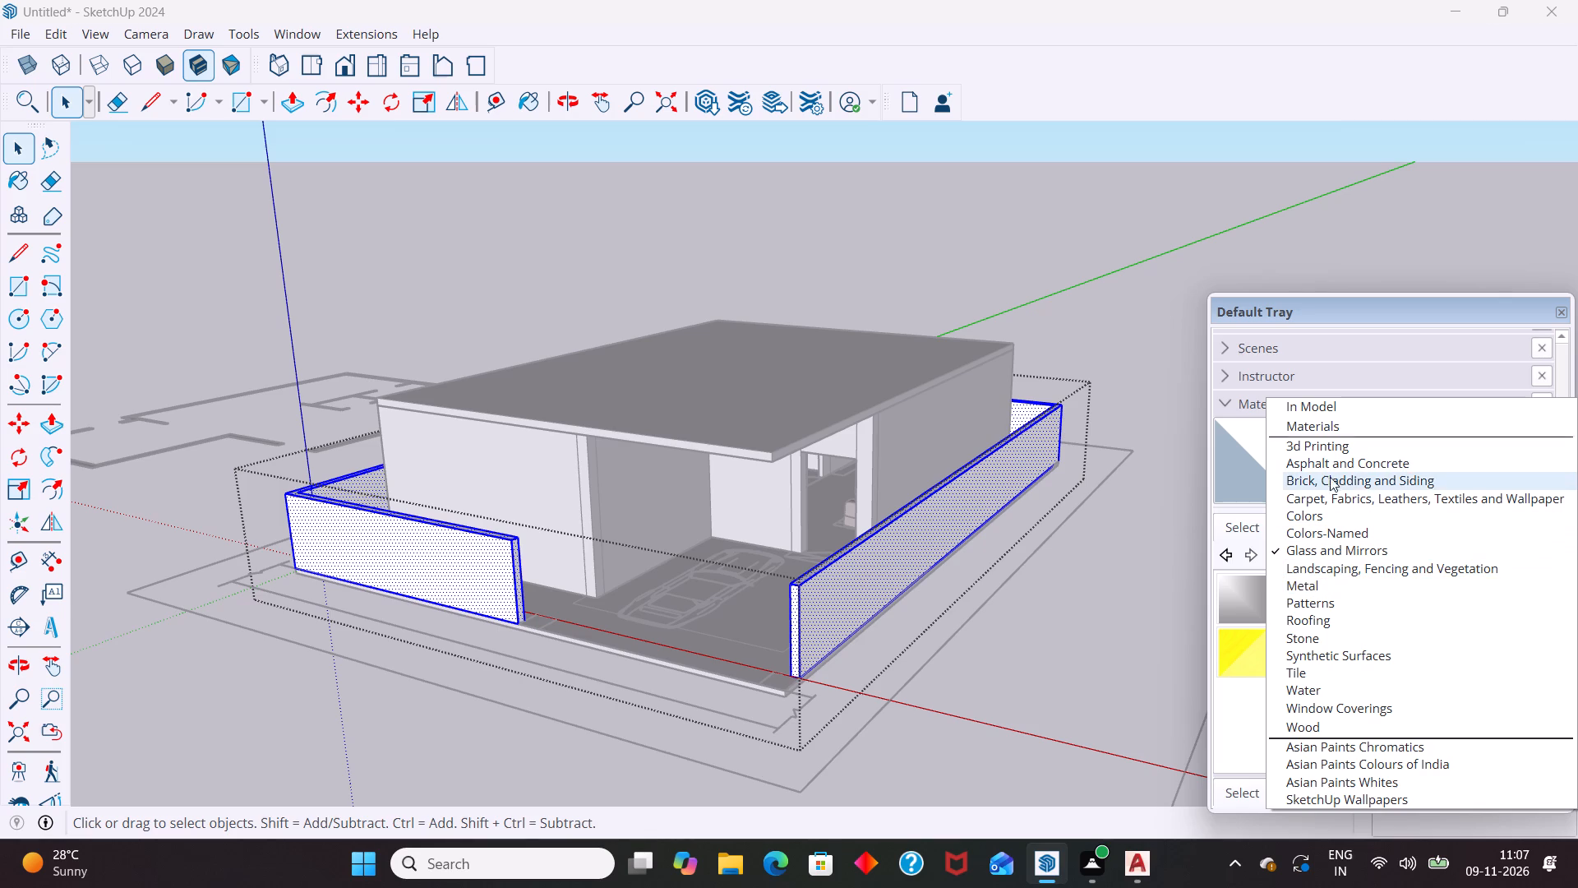
{"action": "left_click", "coordinate": [1355, 723]}
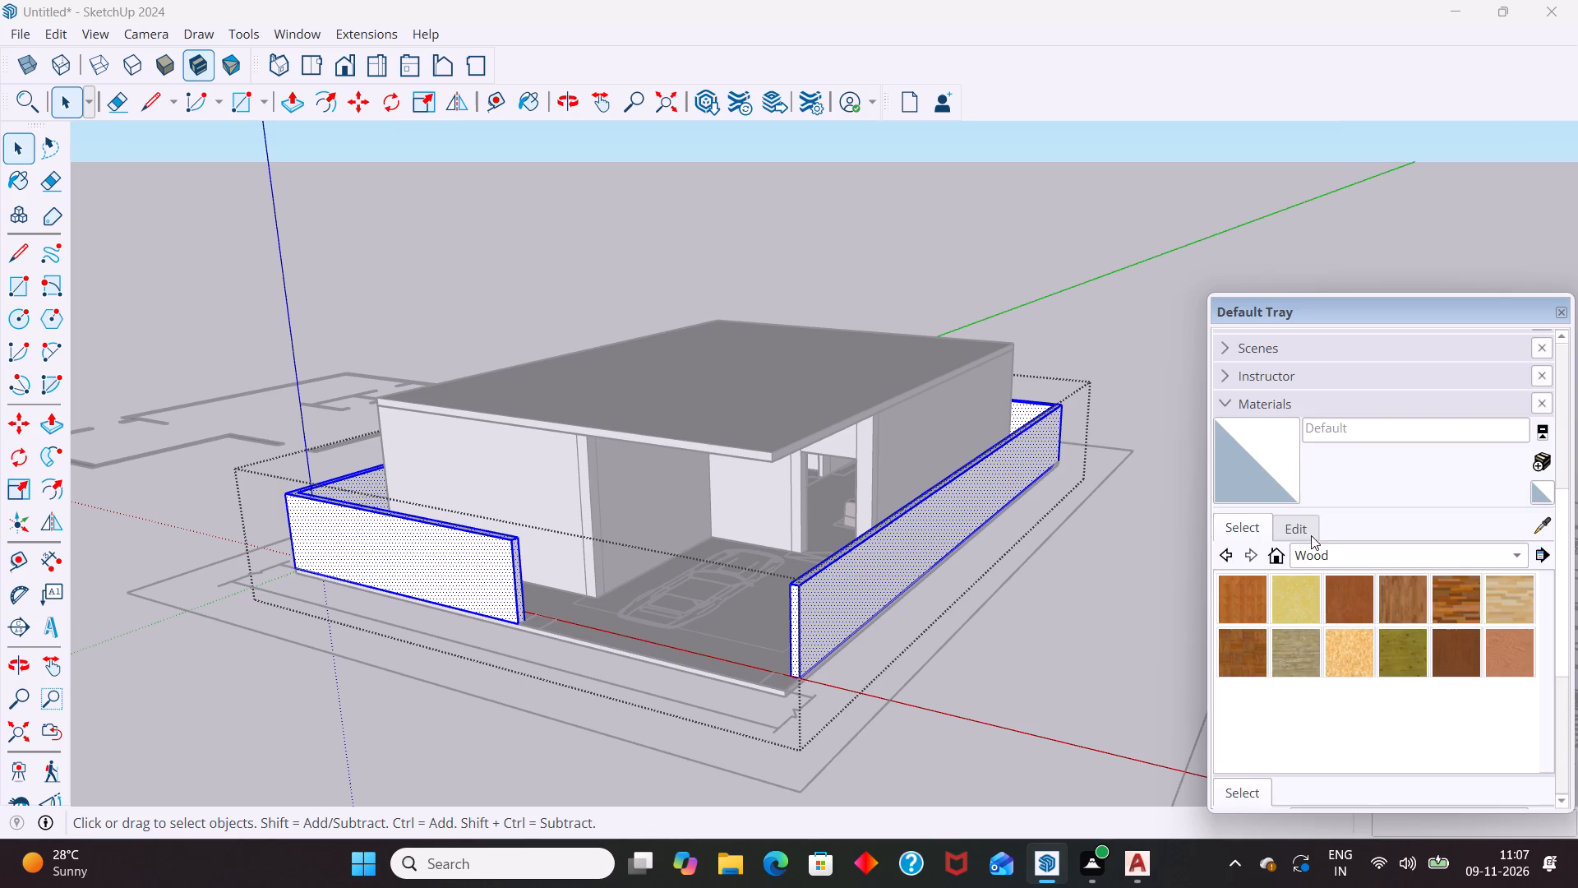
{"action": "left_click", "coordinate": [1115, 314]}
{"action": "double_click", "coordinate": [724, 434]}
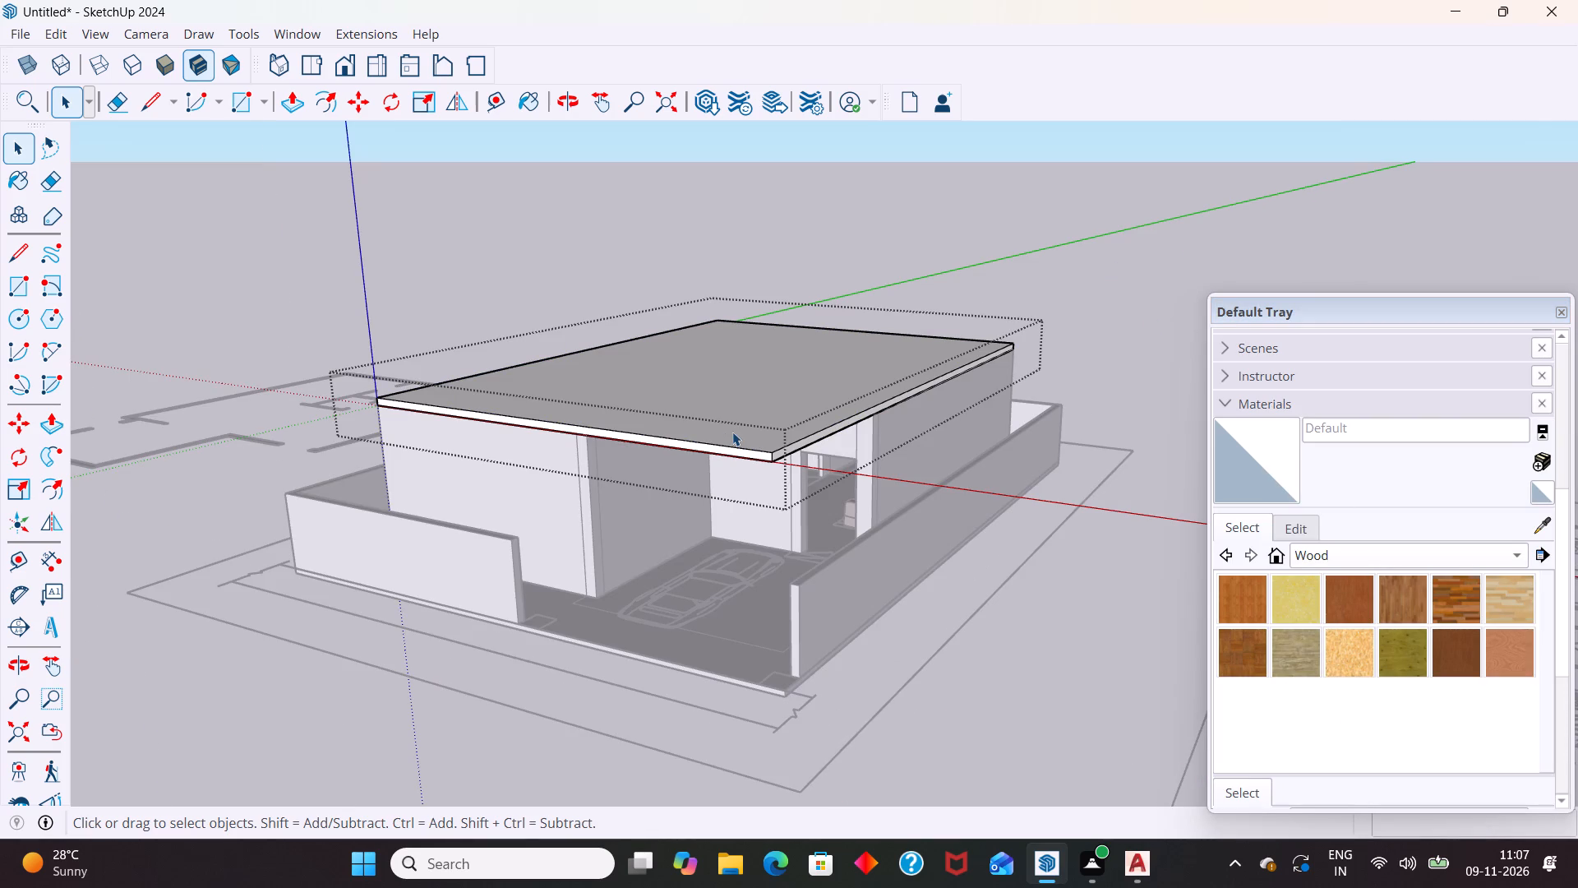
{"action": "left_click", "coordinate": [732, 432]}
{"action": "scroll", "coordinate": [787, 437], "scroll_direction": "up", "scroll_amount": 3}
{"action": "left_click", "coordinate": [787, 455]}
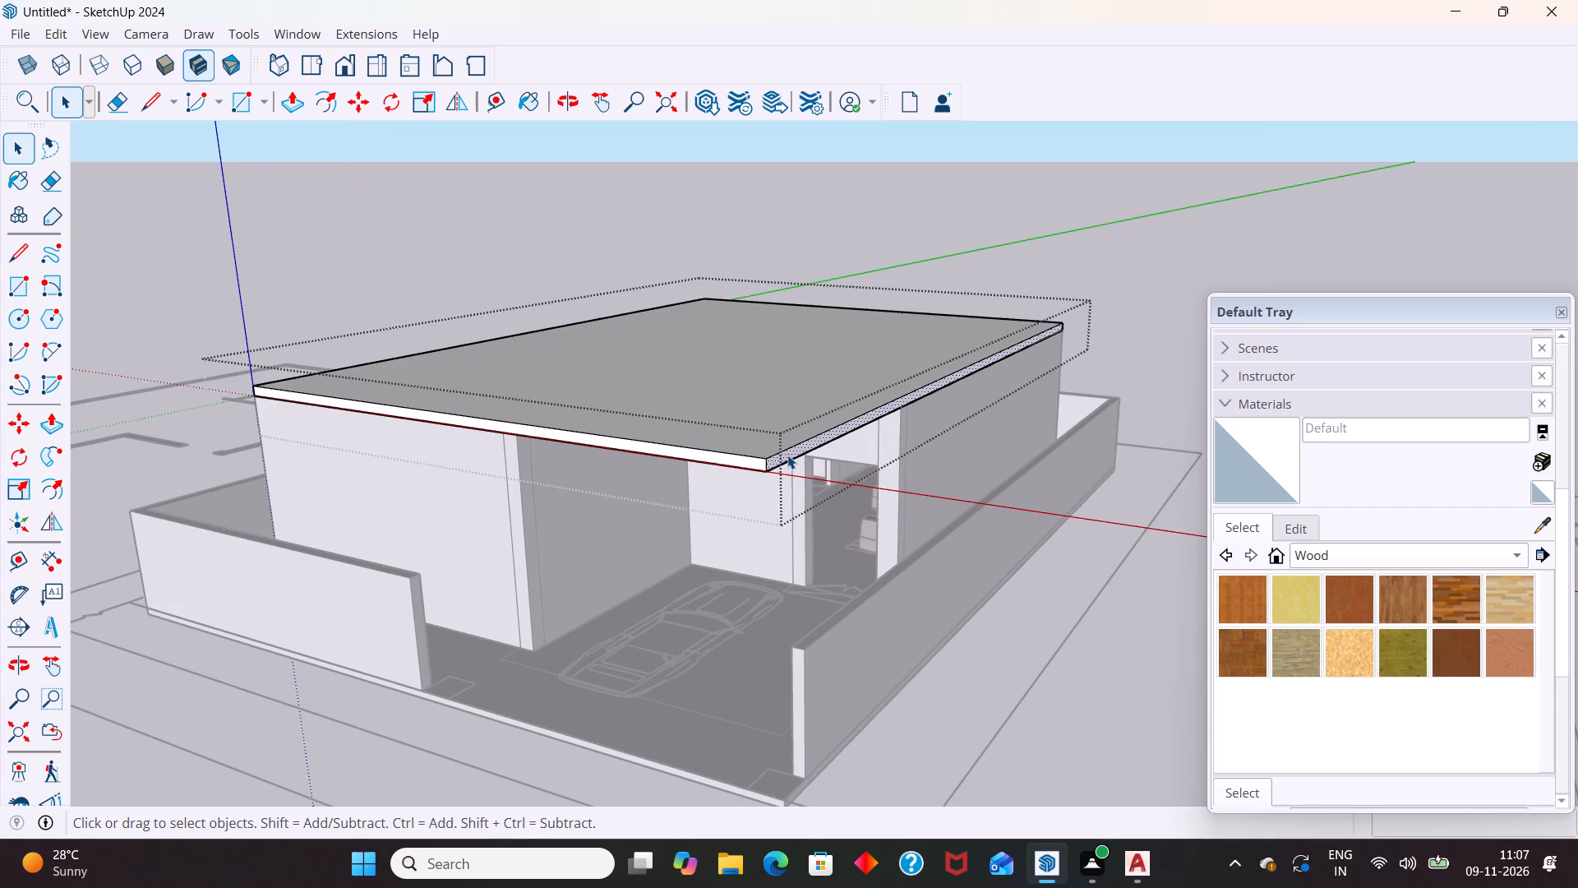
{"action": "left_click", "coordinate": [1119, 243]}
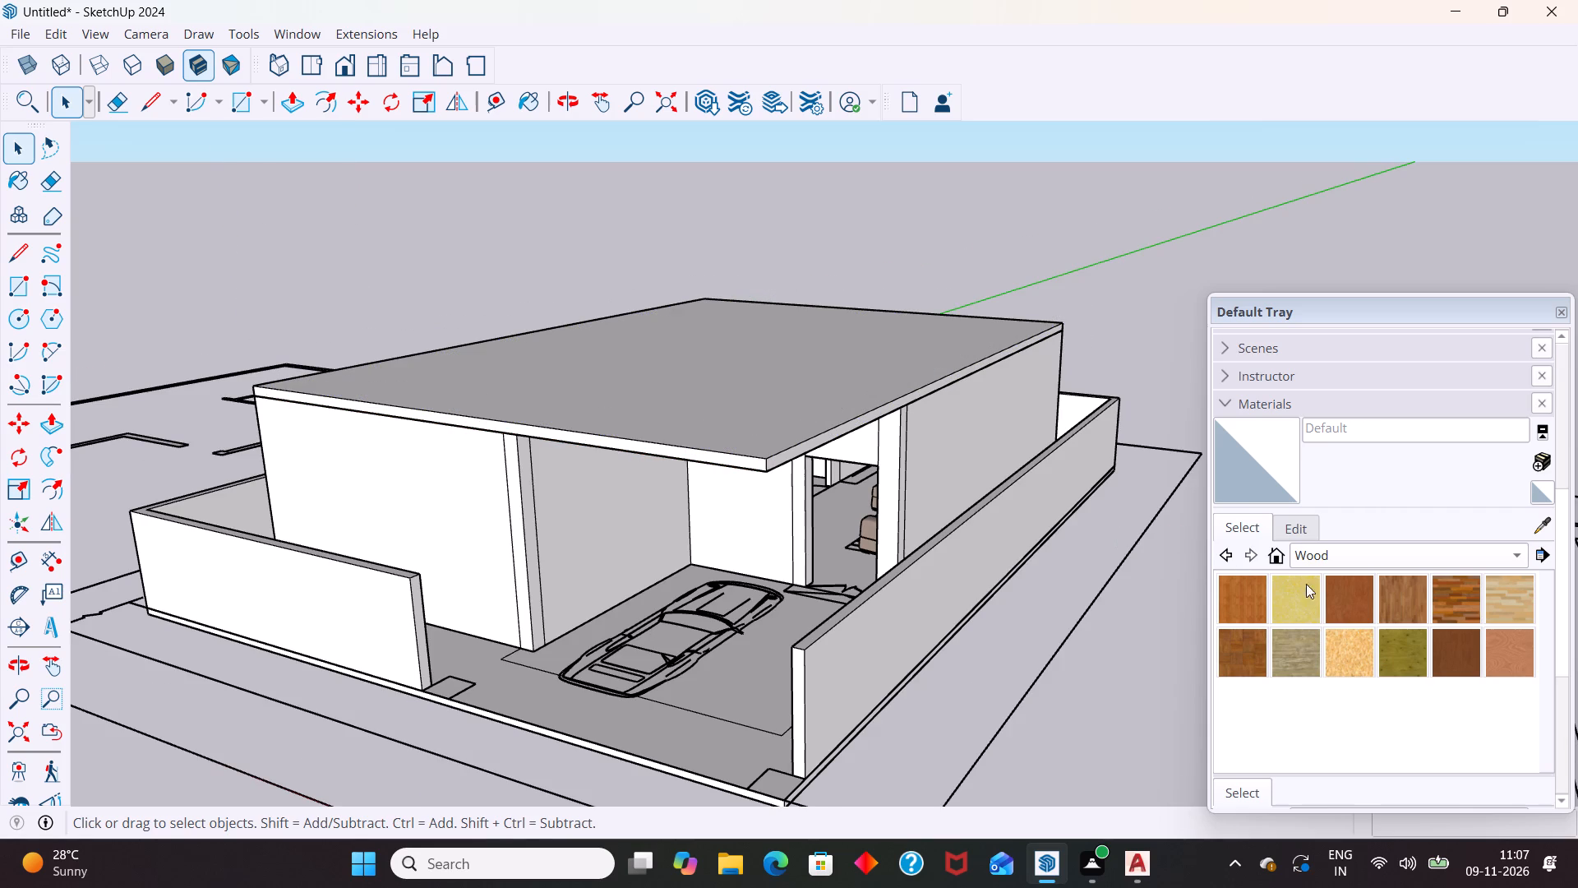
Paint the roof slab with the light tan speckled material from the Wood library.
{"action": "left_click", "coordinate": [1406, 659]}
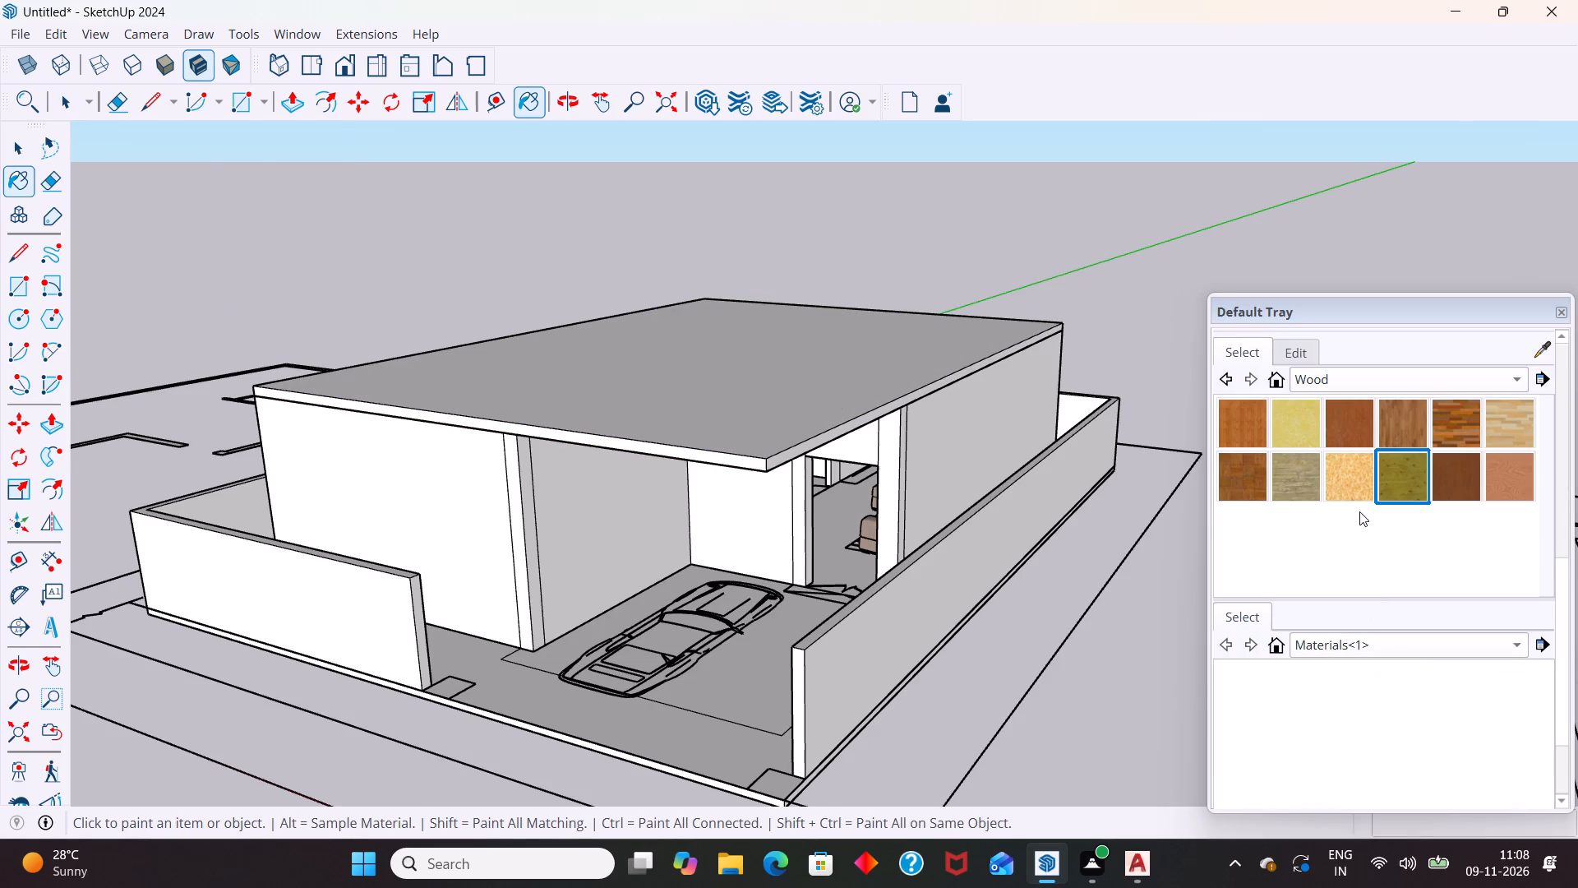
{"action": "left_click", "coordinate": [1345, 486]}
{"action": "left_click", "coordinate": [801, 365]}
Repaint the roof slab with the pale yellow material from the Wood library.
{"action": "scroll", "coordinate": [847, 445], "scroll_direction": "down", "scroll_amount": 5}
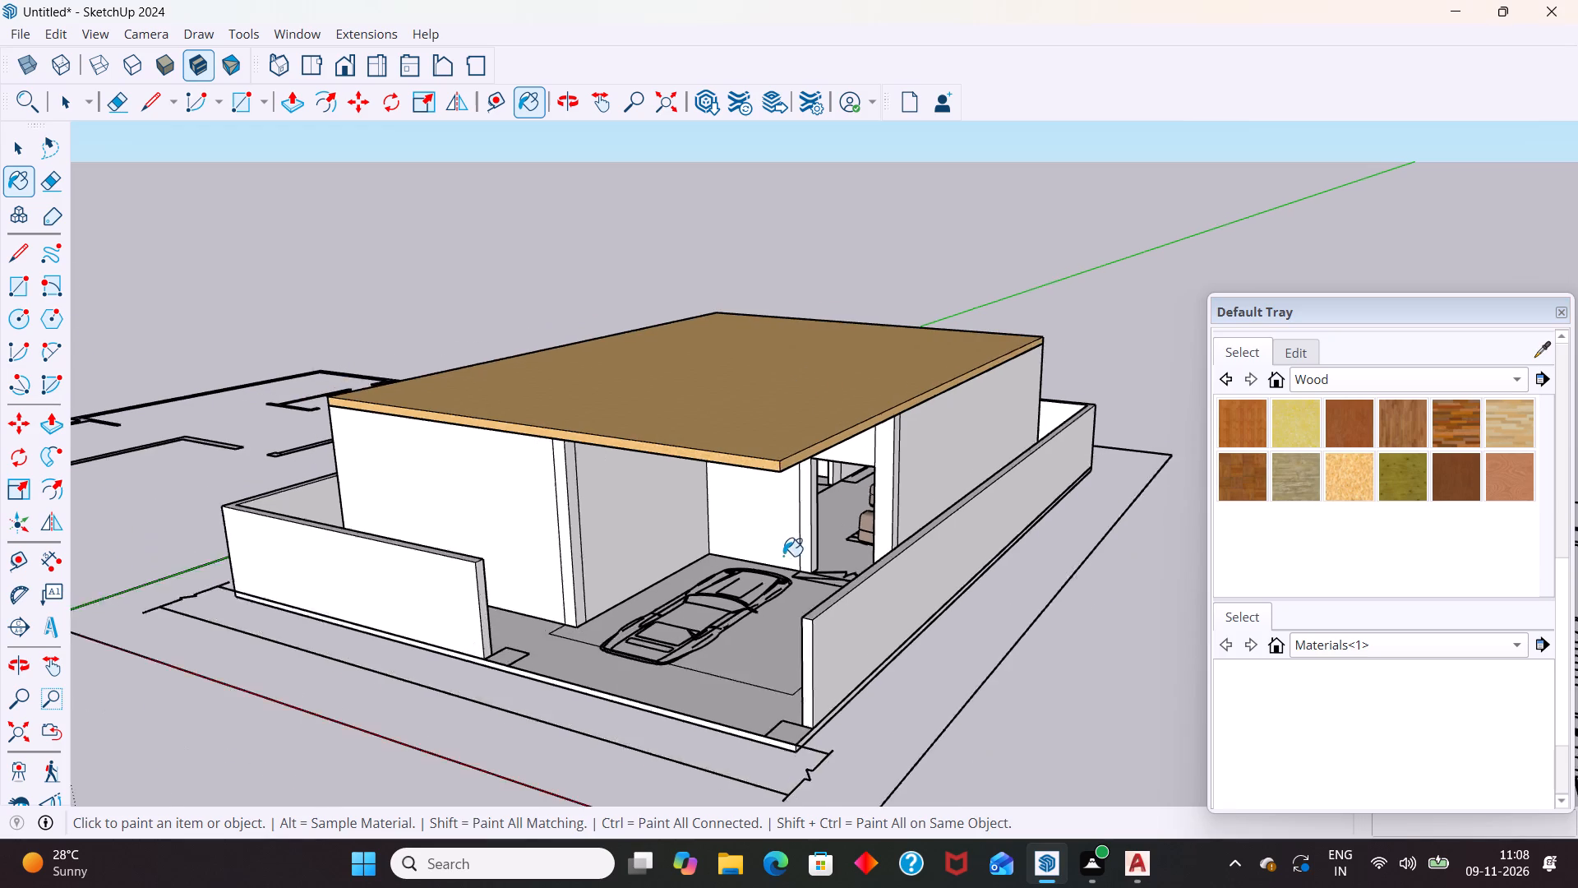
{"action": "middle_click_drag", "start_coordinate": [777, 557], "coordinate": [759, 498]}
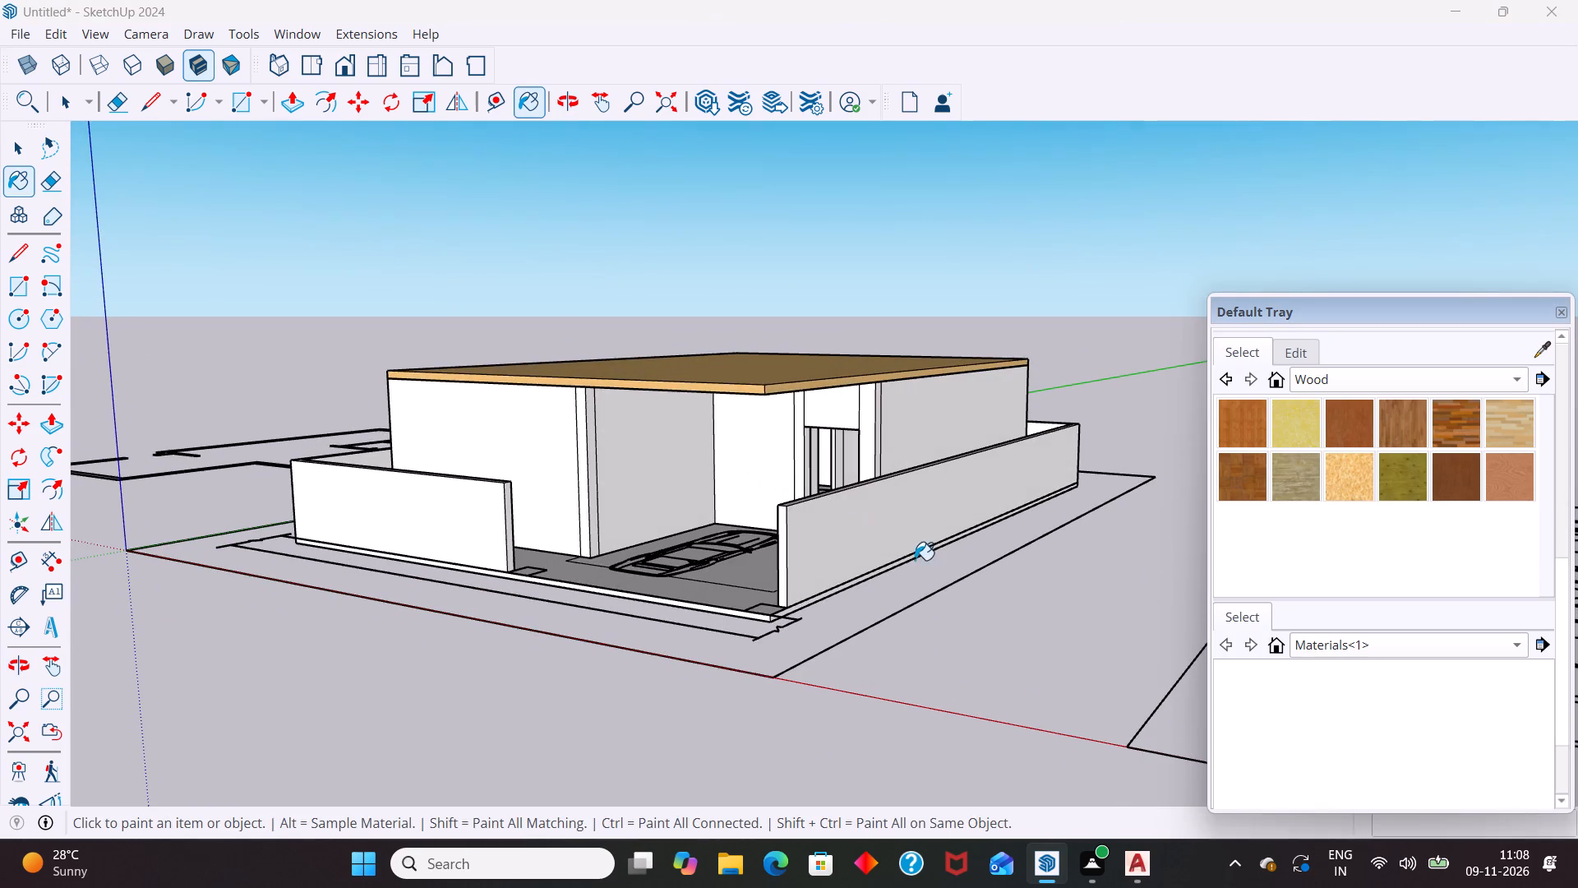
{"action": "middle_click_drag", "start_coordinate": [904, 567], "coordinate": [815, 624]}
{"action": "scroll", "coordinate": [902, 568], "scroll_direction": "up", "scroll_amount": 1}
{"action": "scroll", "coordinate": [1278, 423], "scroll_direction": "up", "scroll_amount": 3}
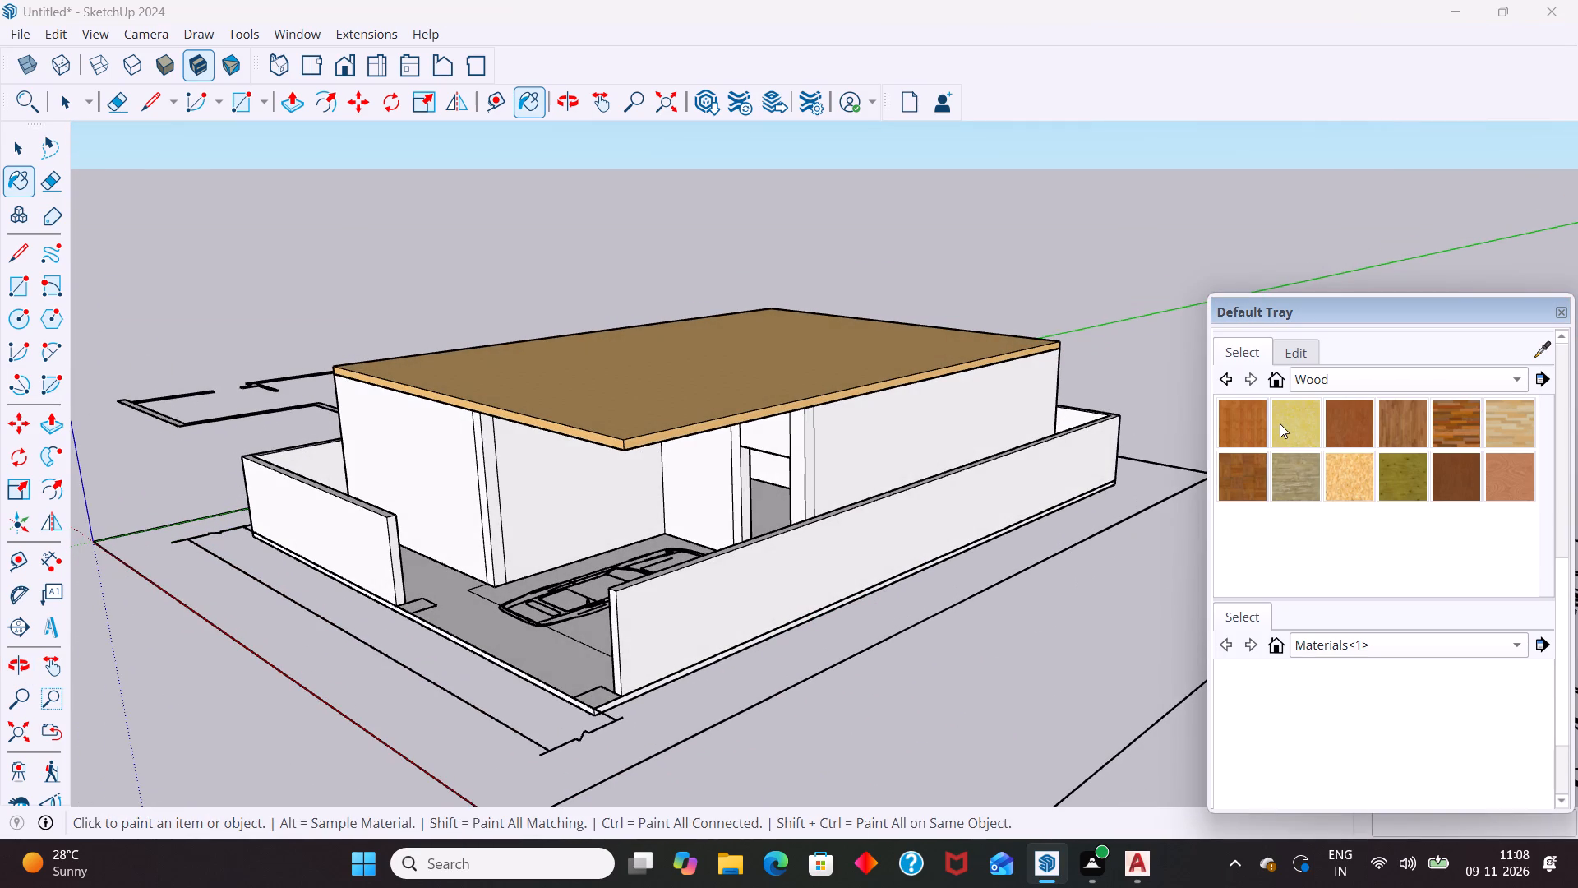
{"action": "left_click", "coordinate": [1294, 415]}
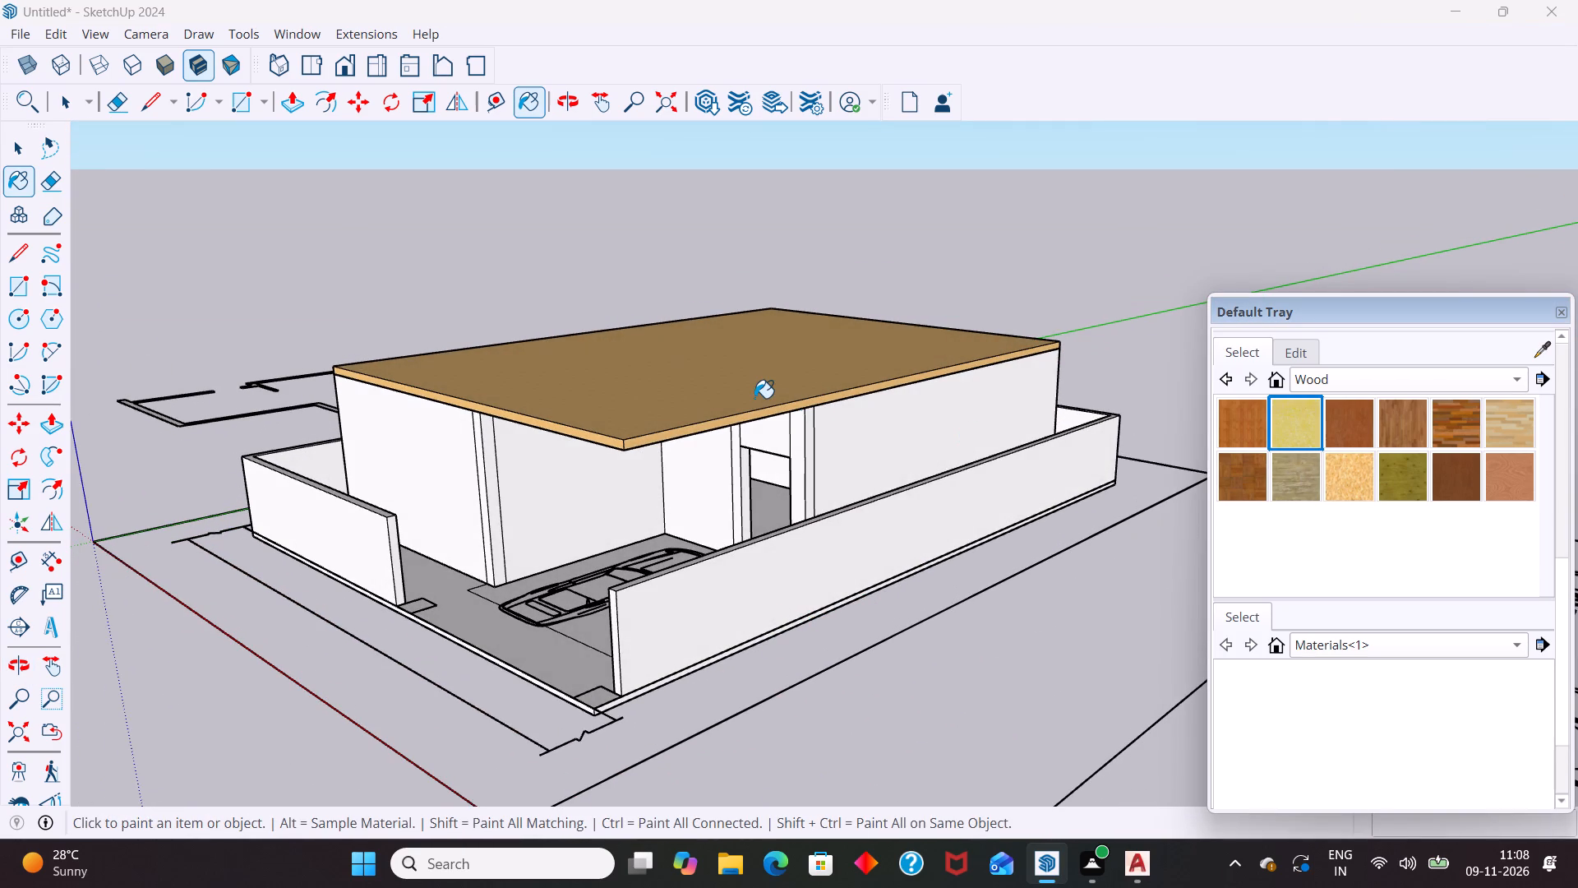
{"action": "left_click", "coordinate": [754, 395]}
Repaint the roof slab with the medium-brown grained material from the Wood library.
{"action": "middle_click_drag", "start_coordinate": [658, 598], "coordinate": [889, 677]}
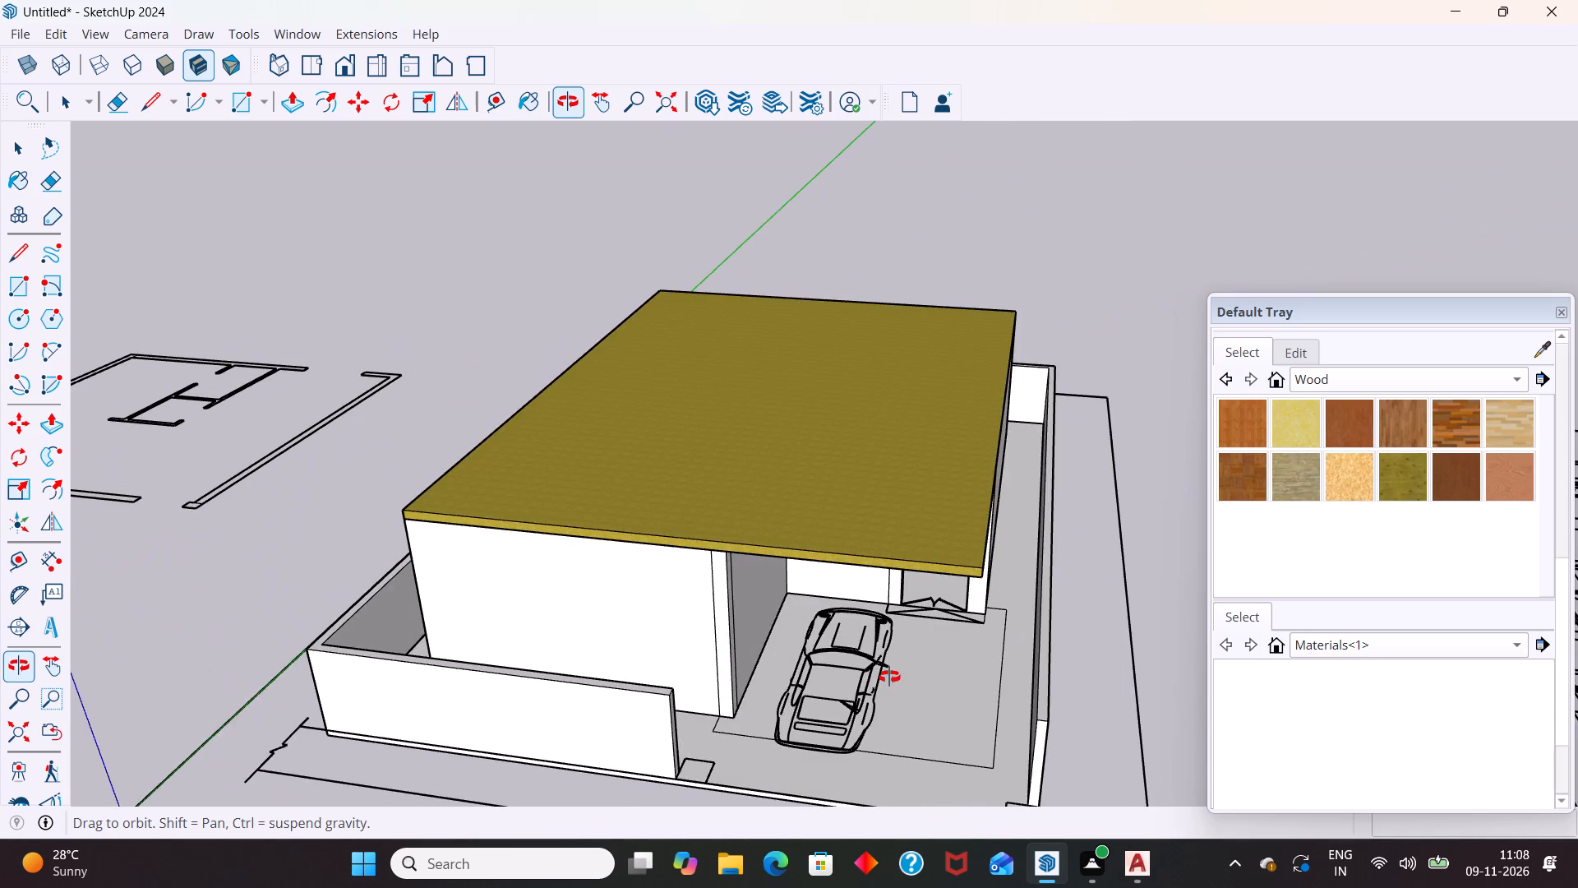
{"action": "middle_click_drag", "start_coordinate": [889, 677], "coordinate": [893, 676]}
{"action": "scroll", "coordinate": [948, 520], "scroll_direction": "up", "scroll_amount": 20}
{"action": "scroll", "coordinate": [948, 520], "scroll_direction": "up", "scroll_amount": 4}
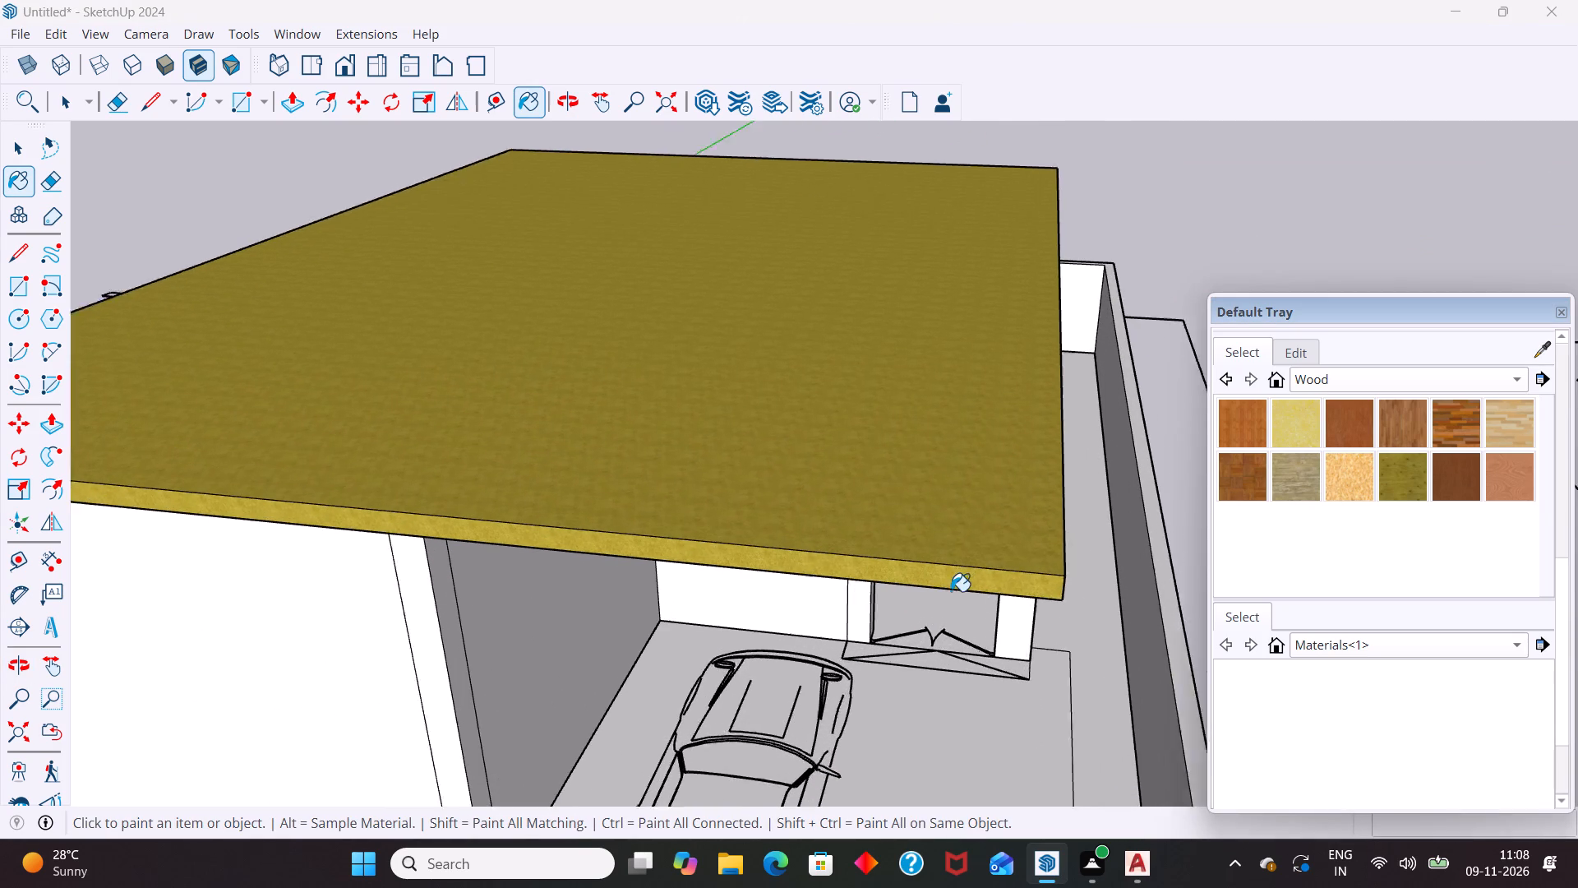
{"action": "scroll", "coordinate": [951, 591], "scroll_direction": "up", "scroll_amount": 2}
{"action": "scroll", "coordinate": [983, 526], "scroll_direction": "down", "scroll_amount": 7}
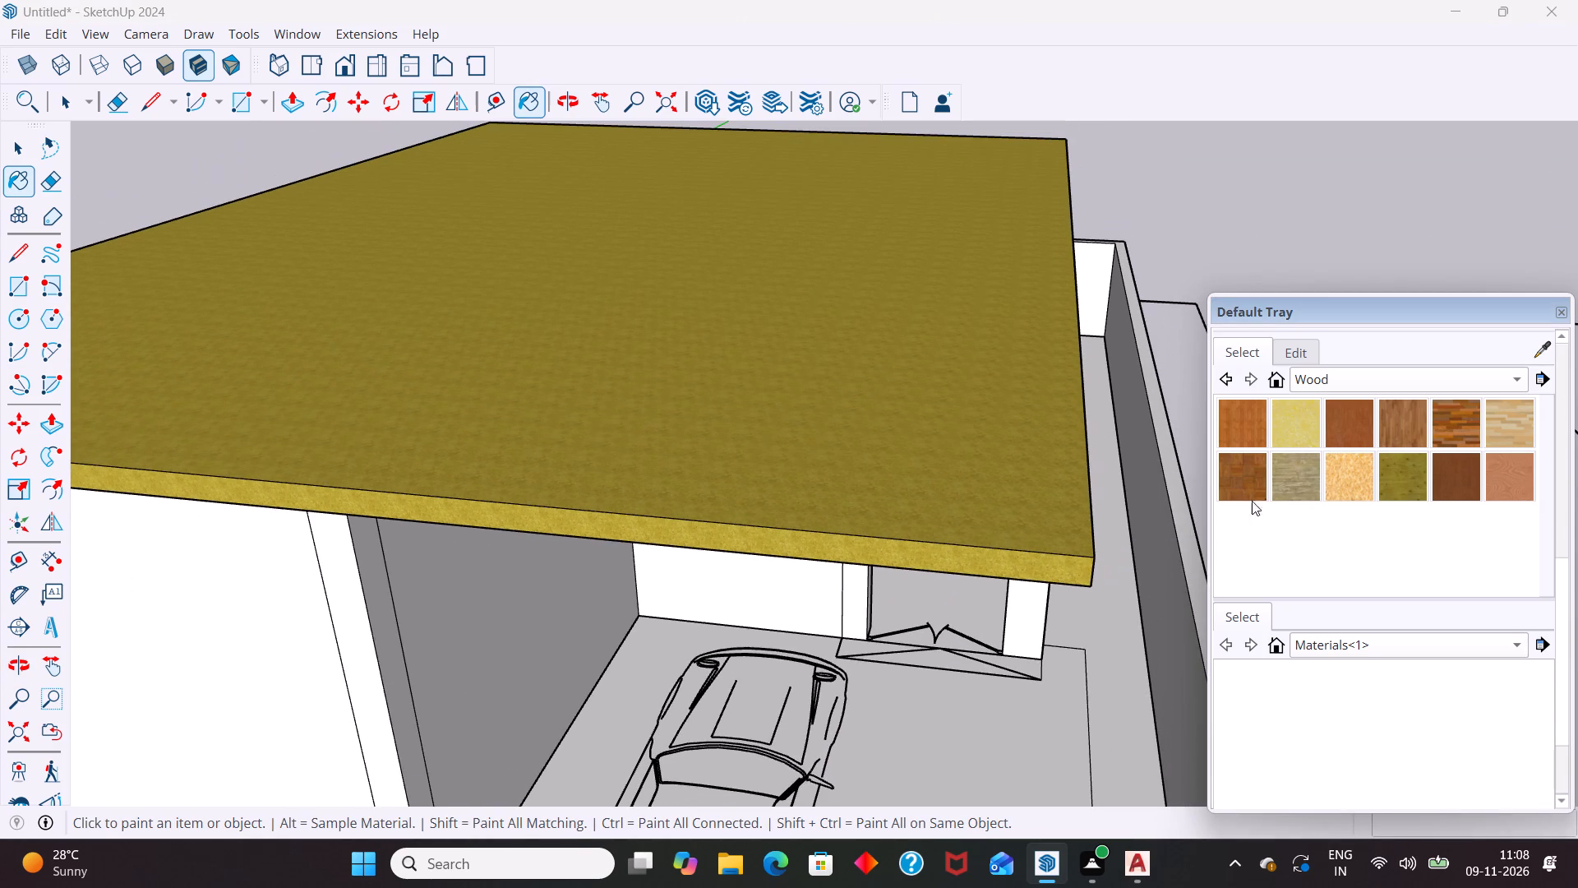
{"action": "left_click", "coordinate": [1403, 406]}
{"action": "left_click", "coordinate": [977, 463]}
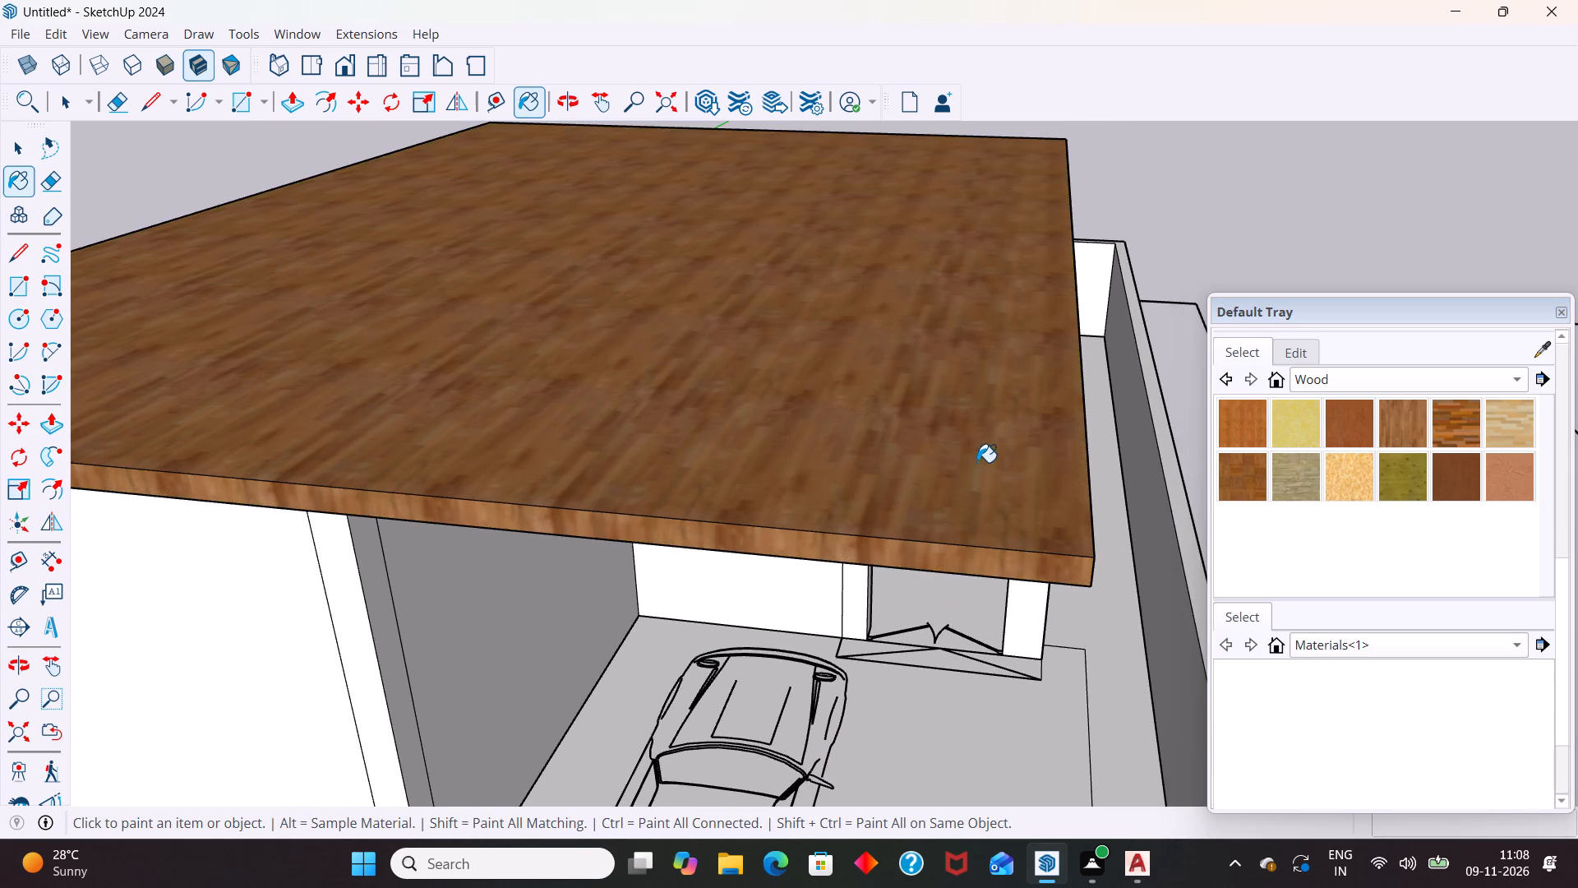
Repaint the roof slab with the plain reddish-tan material from the Wood library.
{"action": "scroll", "coordinate": [977, 482], "scroll_direction": "down", "scroll_amount": 18}
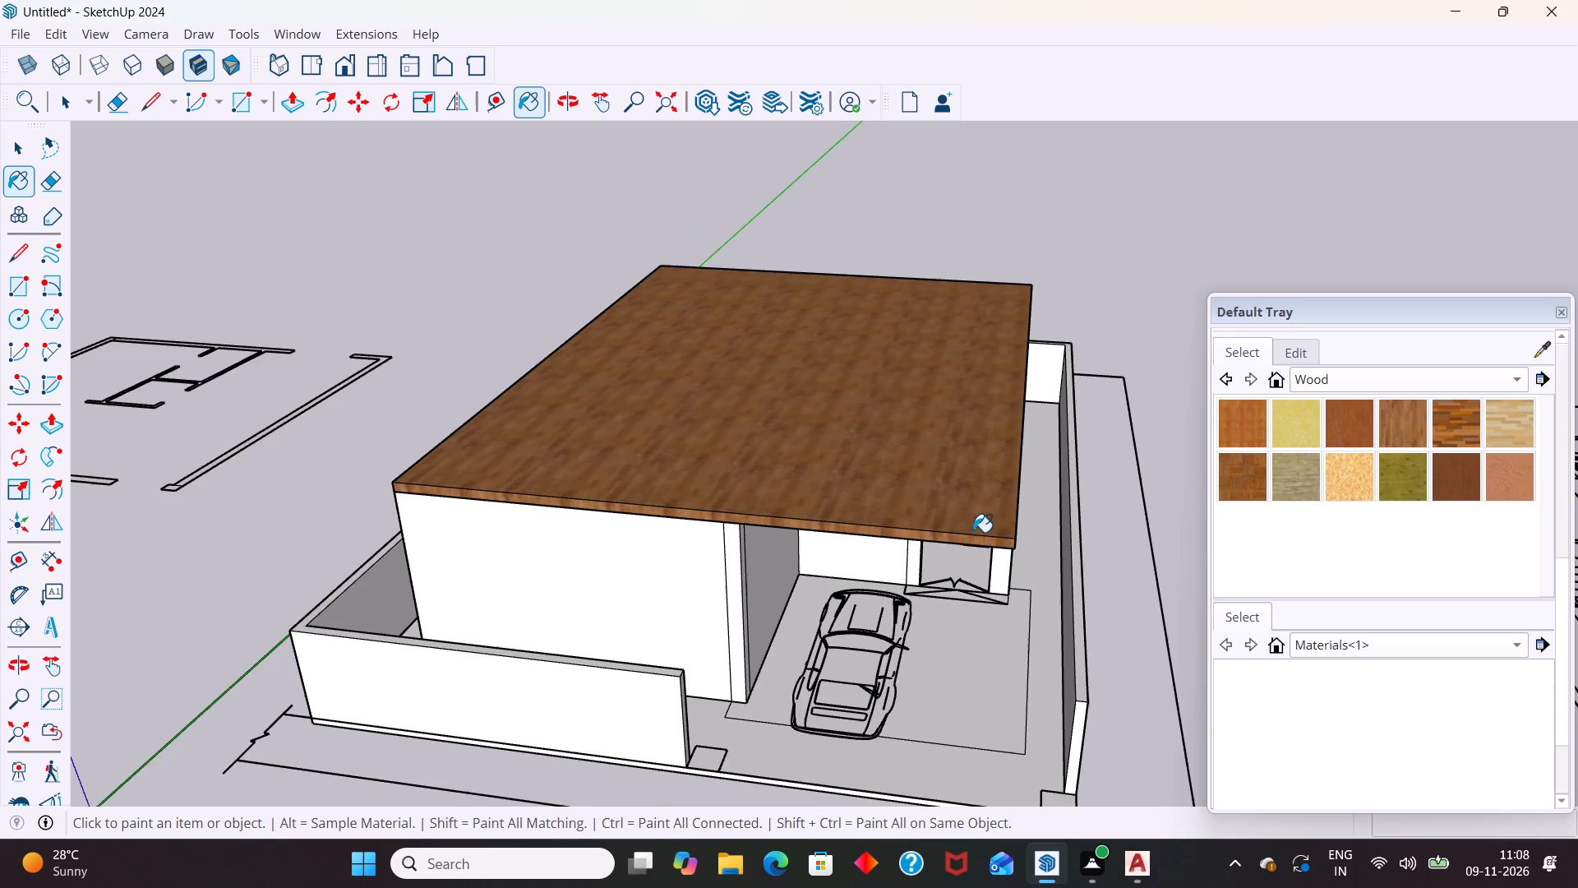
{"action": "left_click", "coordinate": [1510, 464]}
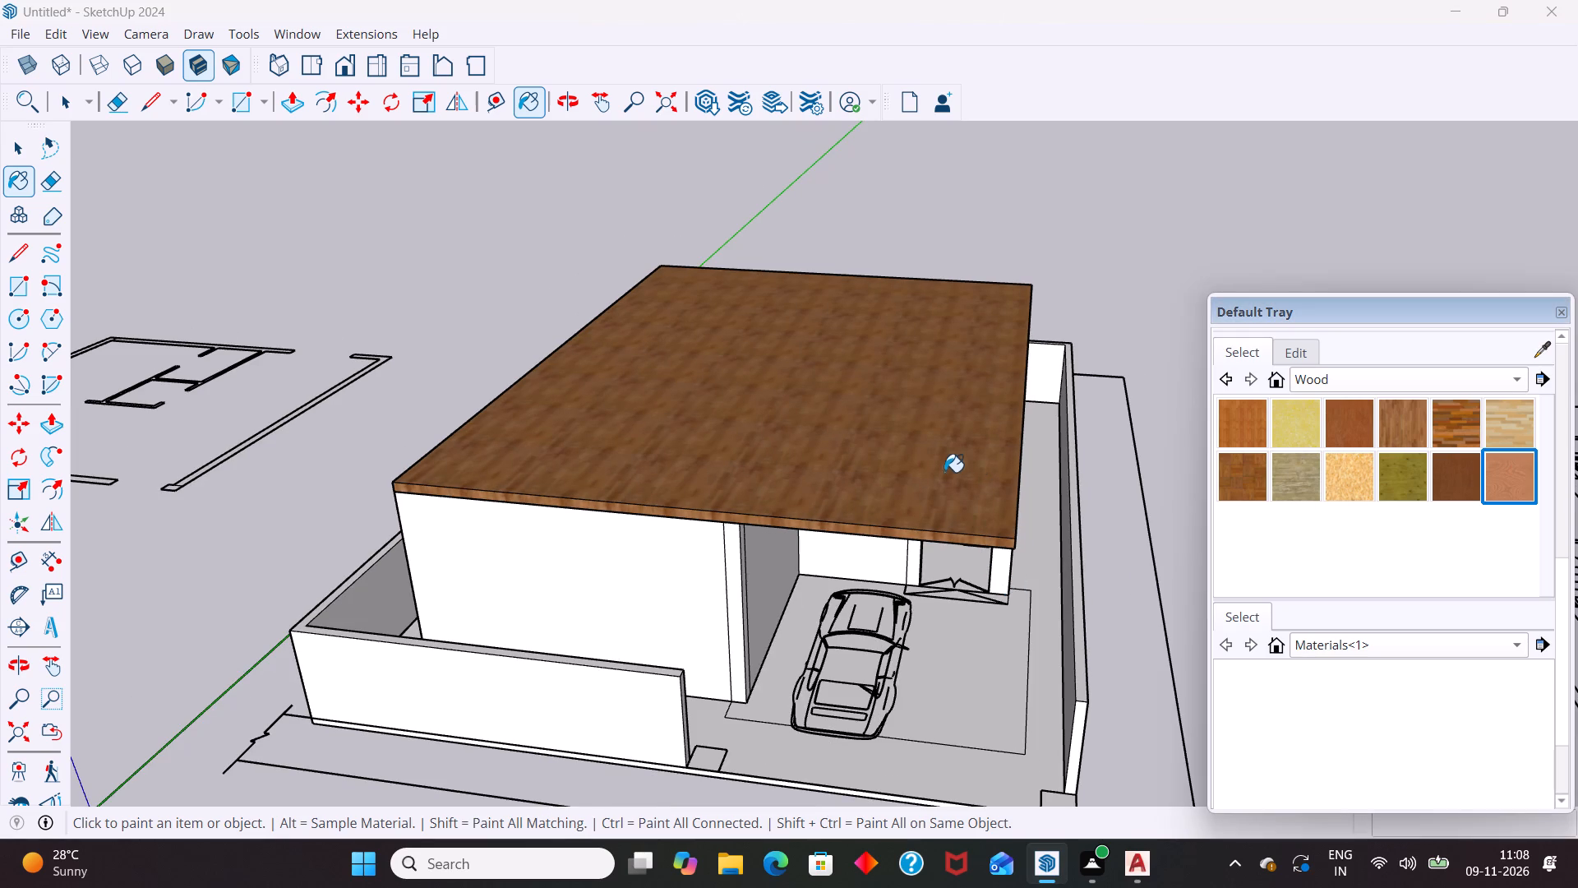
{"action": "left_click", "coordinate": [939, 469]}
Select the boundary wall and switch the material library to Asian Paints Colours of India.
{"action": "middle_click_drag", "start_coordinate": [1018, 531], "coordinate": [897, 479]}
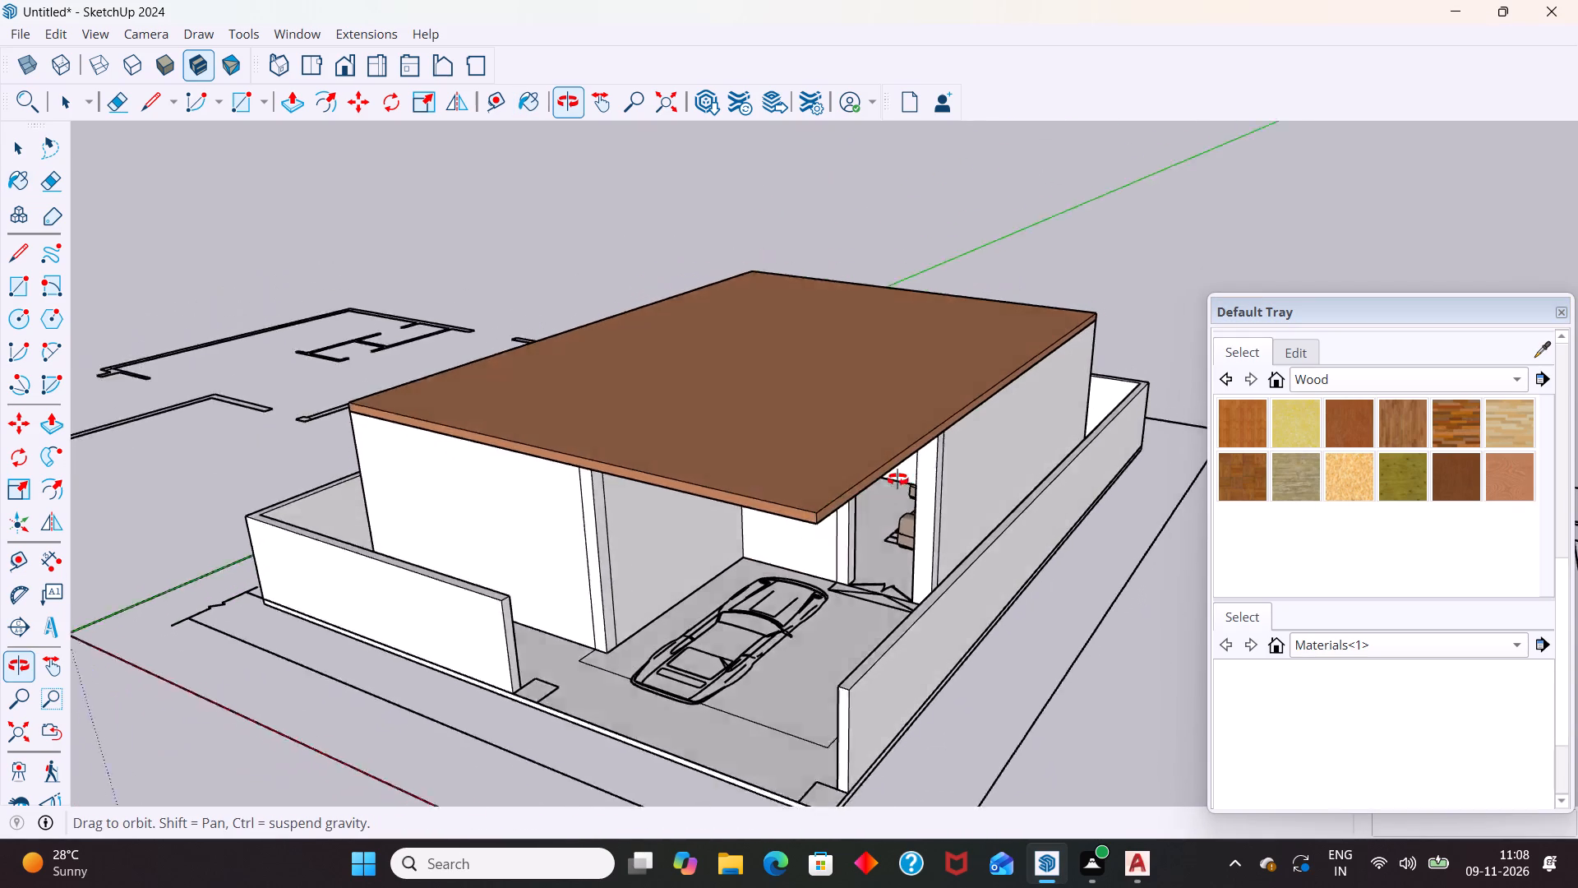
{"action": "middle_click_drag", "start_coordinate": [897, 479], "coordinate": [927, 452]}
{"action": "key", "text": "space"}
{"action": "left_click", "coordinate": [939, 619]}
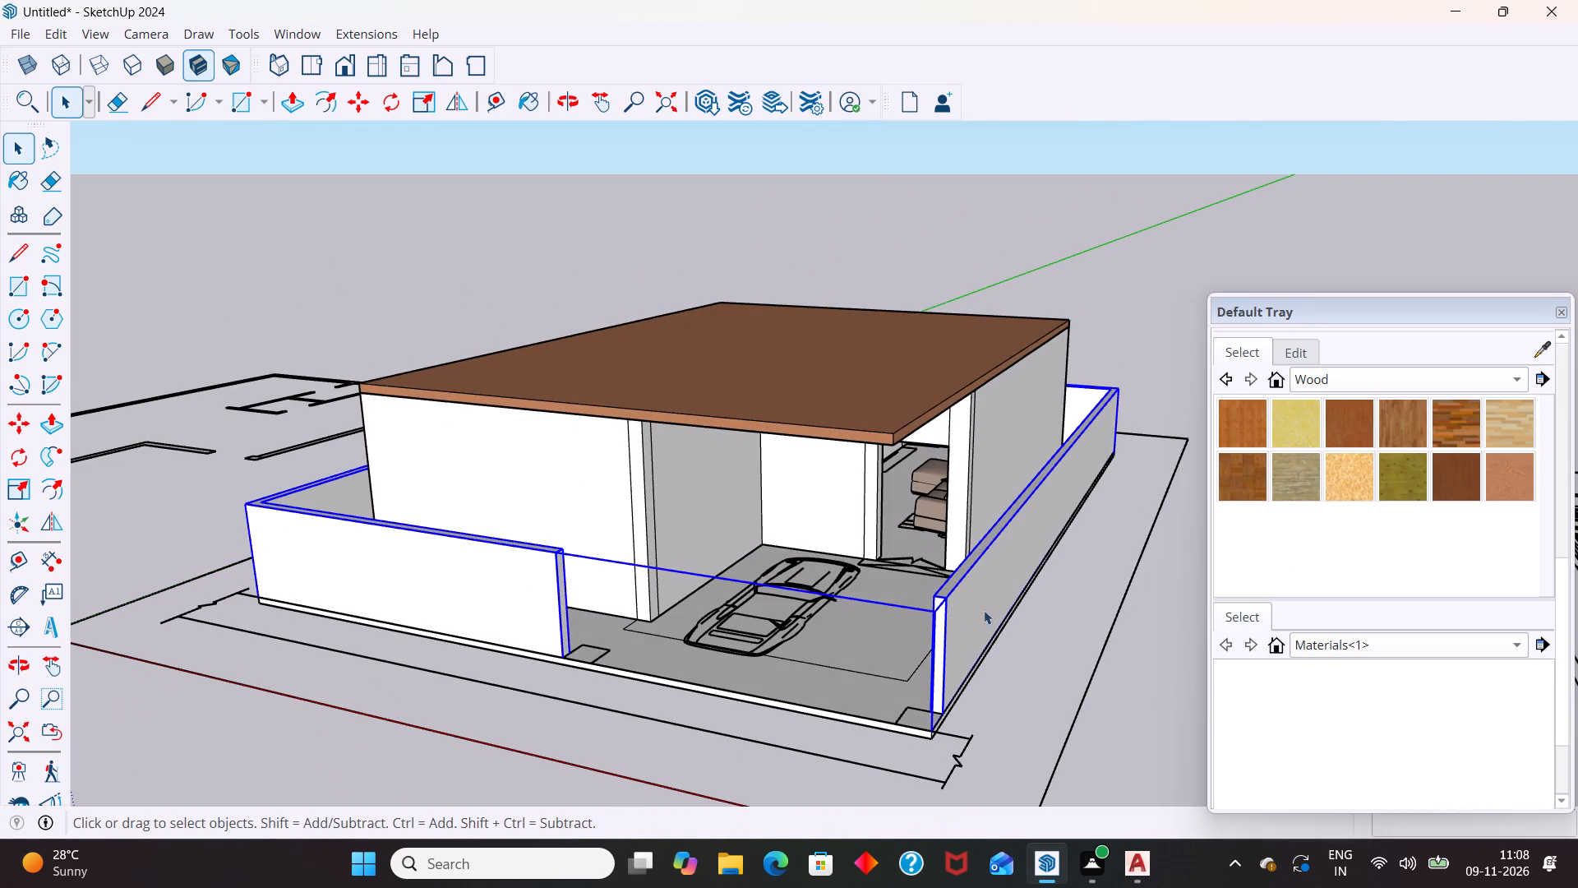
{"action": "left_click", "coordinate": [1395, 378]}
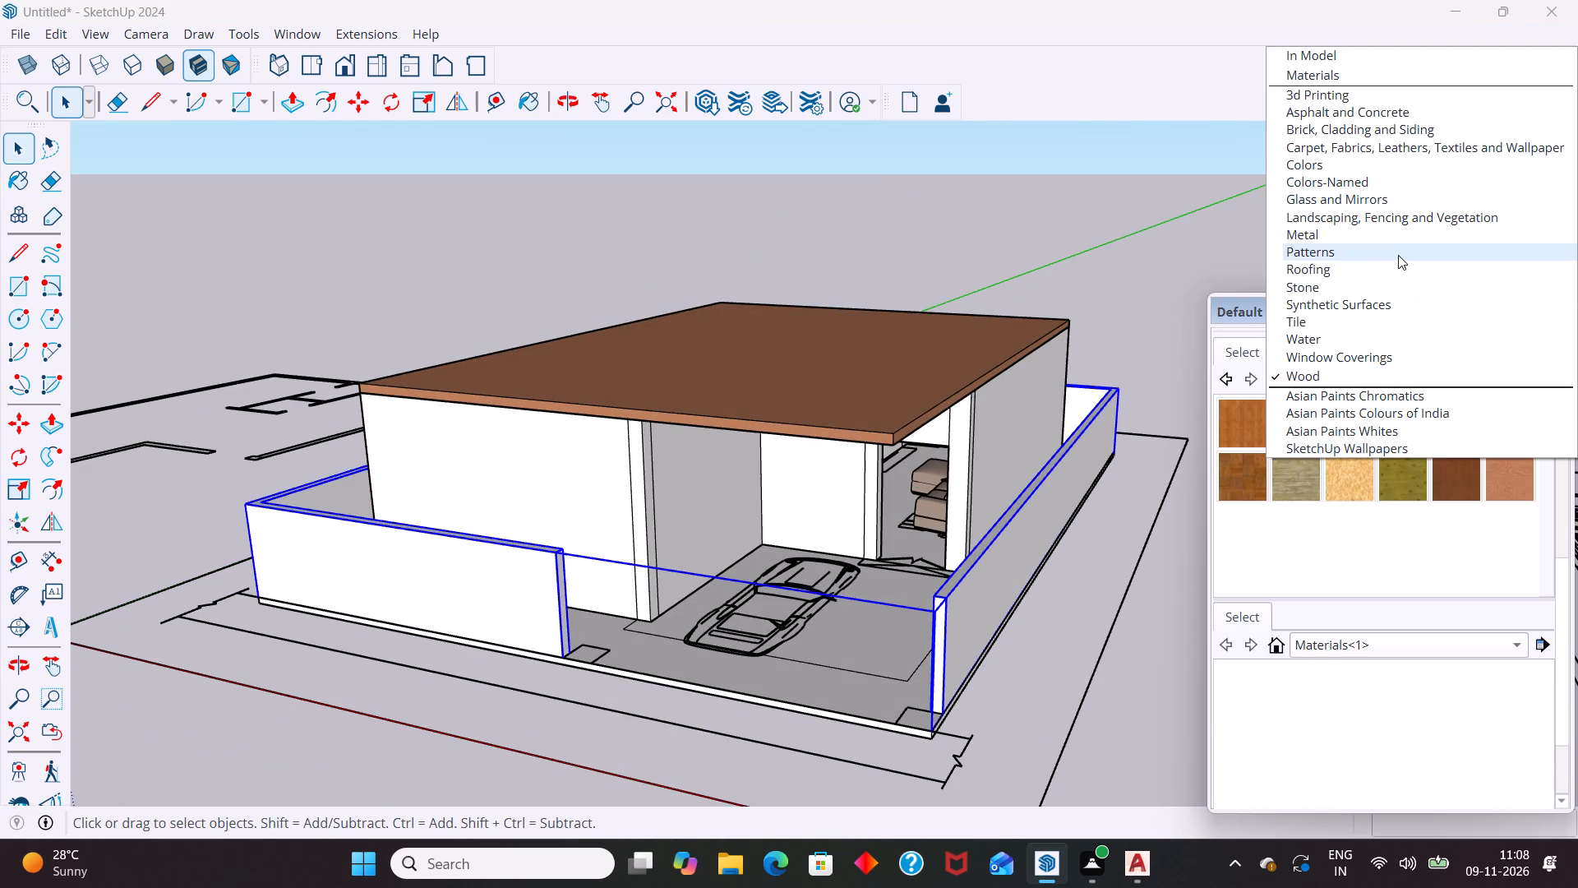
{"action": "left_click", "coordinate": [1368, 414]}
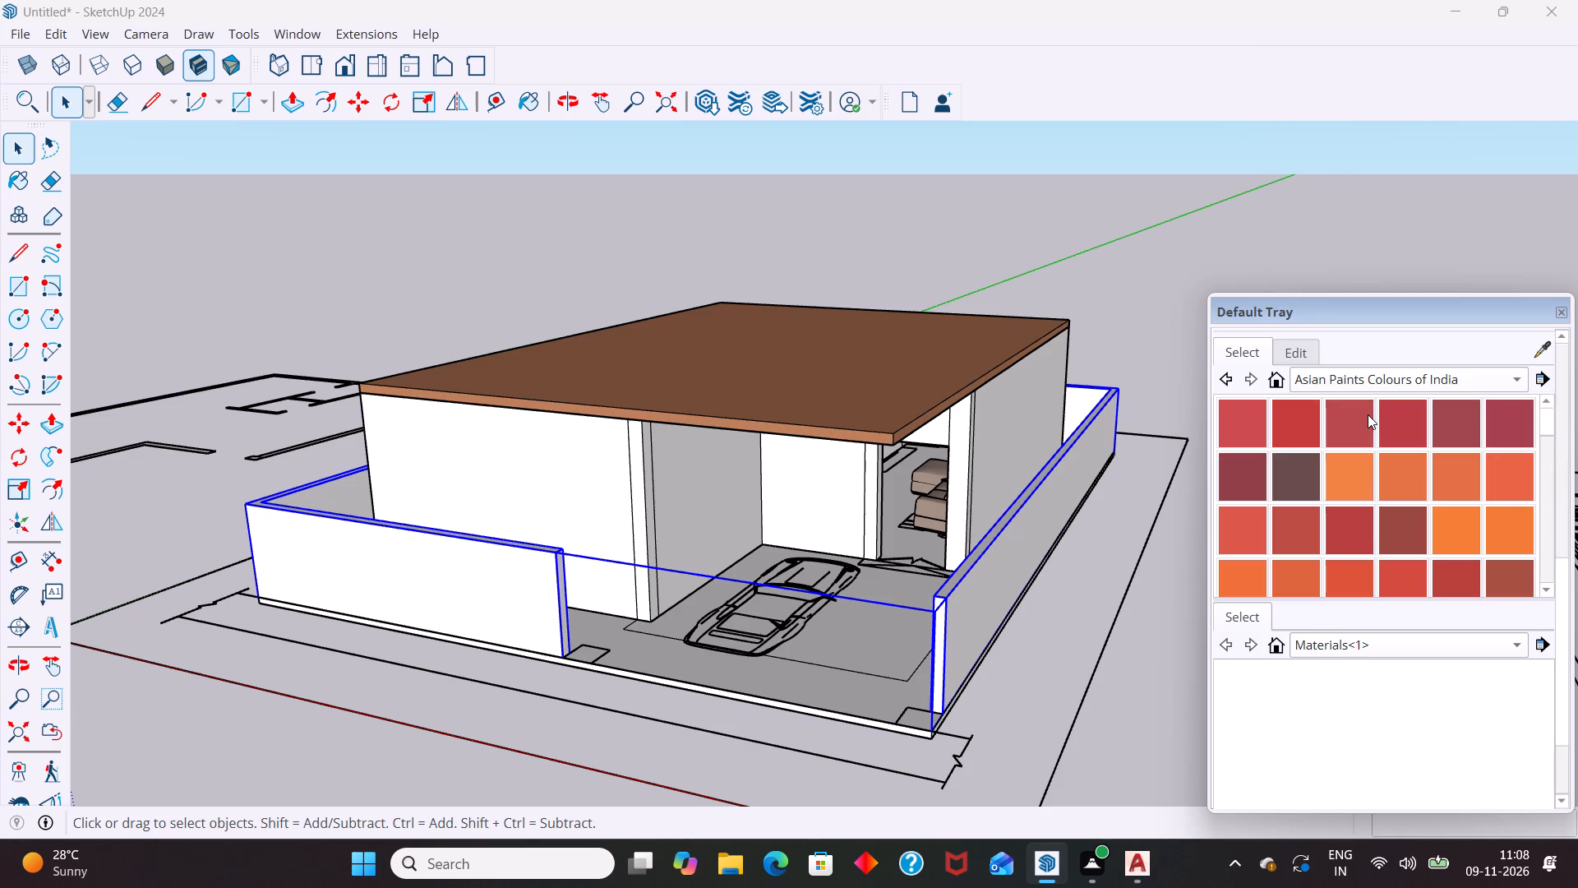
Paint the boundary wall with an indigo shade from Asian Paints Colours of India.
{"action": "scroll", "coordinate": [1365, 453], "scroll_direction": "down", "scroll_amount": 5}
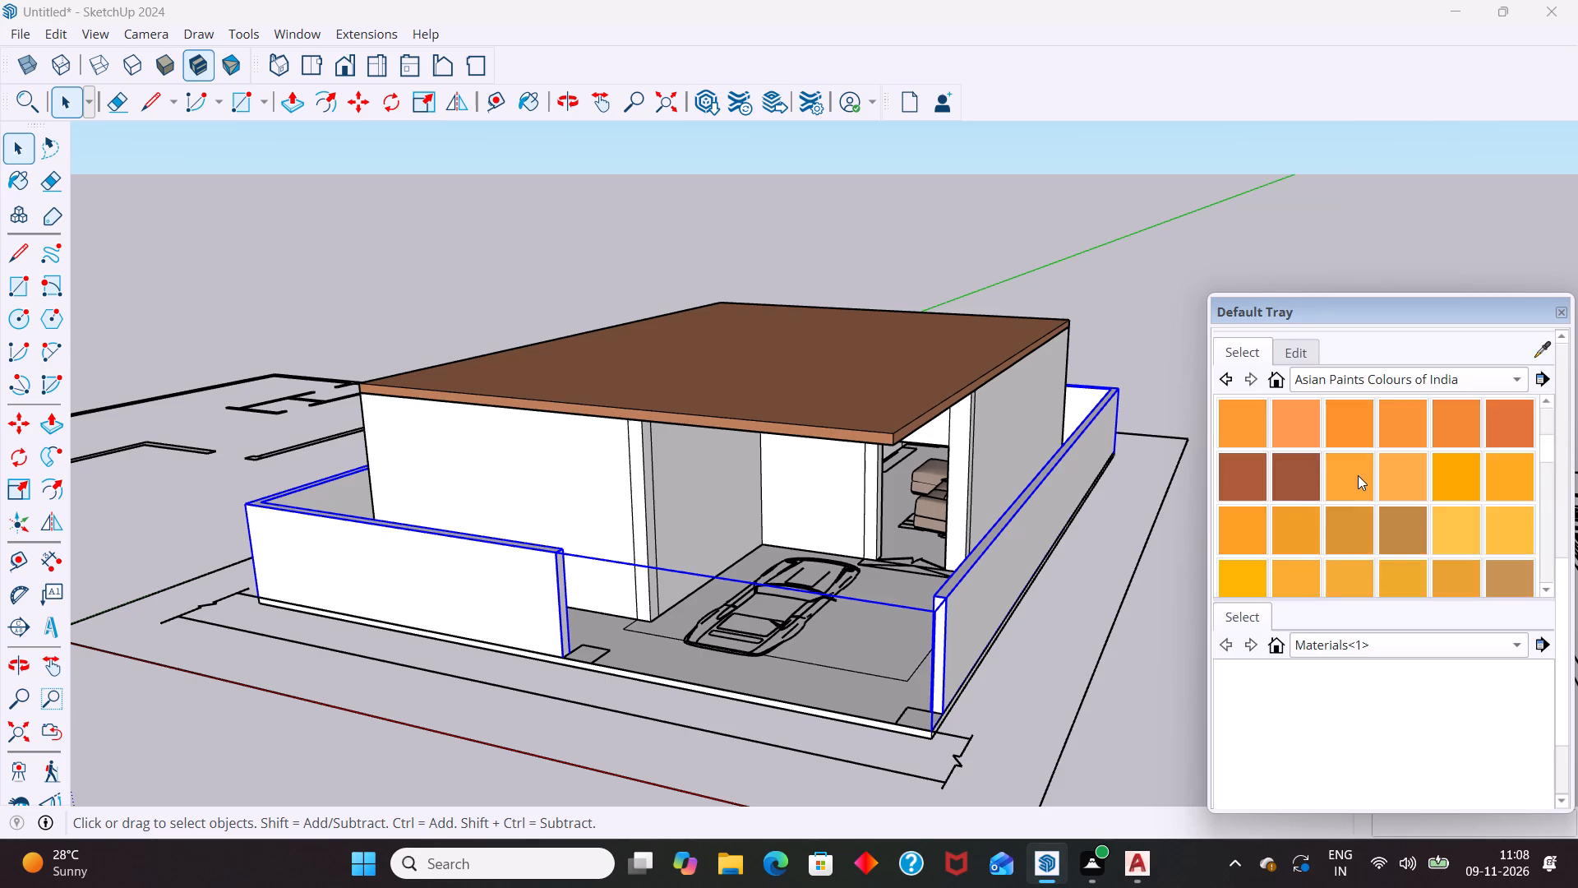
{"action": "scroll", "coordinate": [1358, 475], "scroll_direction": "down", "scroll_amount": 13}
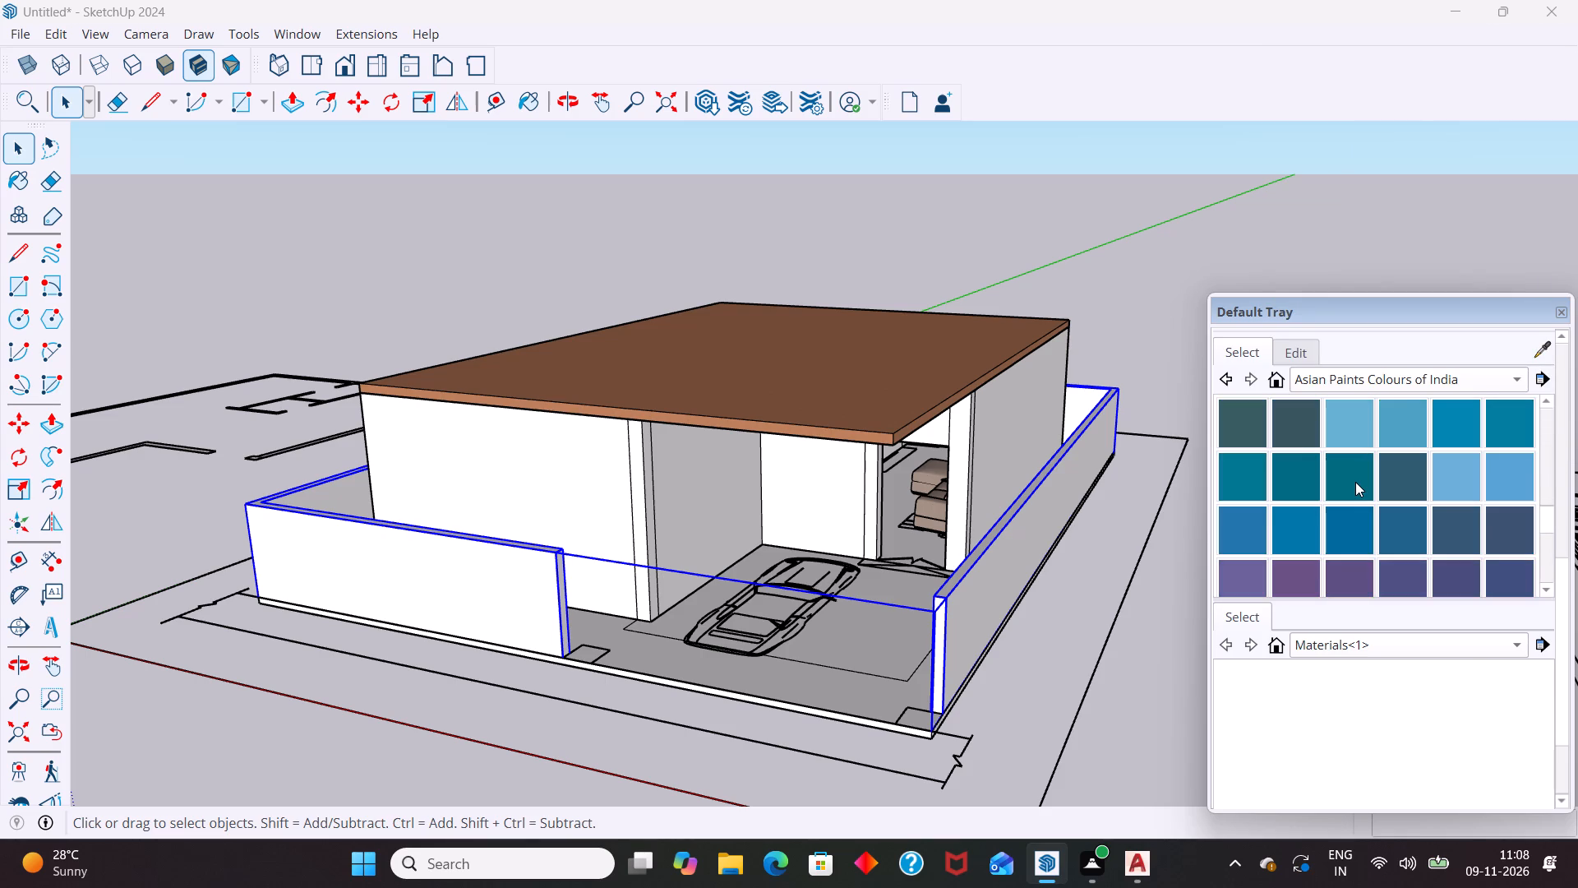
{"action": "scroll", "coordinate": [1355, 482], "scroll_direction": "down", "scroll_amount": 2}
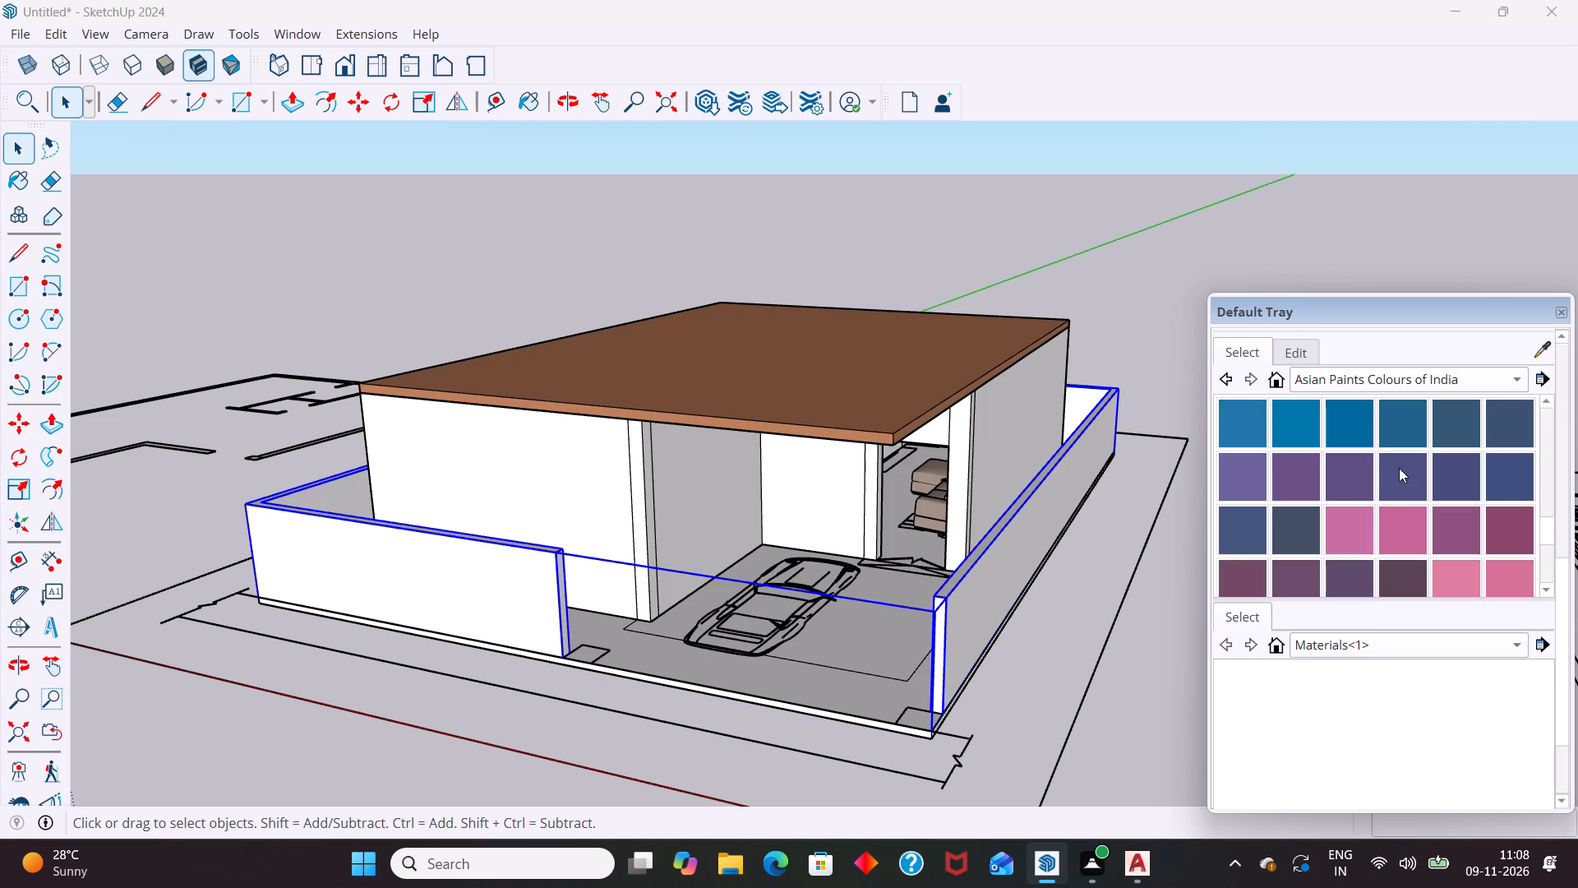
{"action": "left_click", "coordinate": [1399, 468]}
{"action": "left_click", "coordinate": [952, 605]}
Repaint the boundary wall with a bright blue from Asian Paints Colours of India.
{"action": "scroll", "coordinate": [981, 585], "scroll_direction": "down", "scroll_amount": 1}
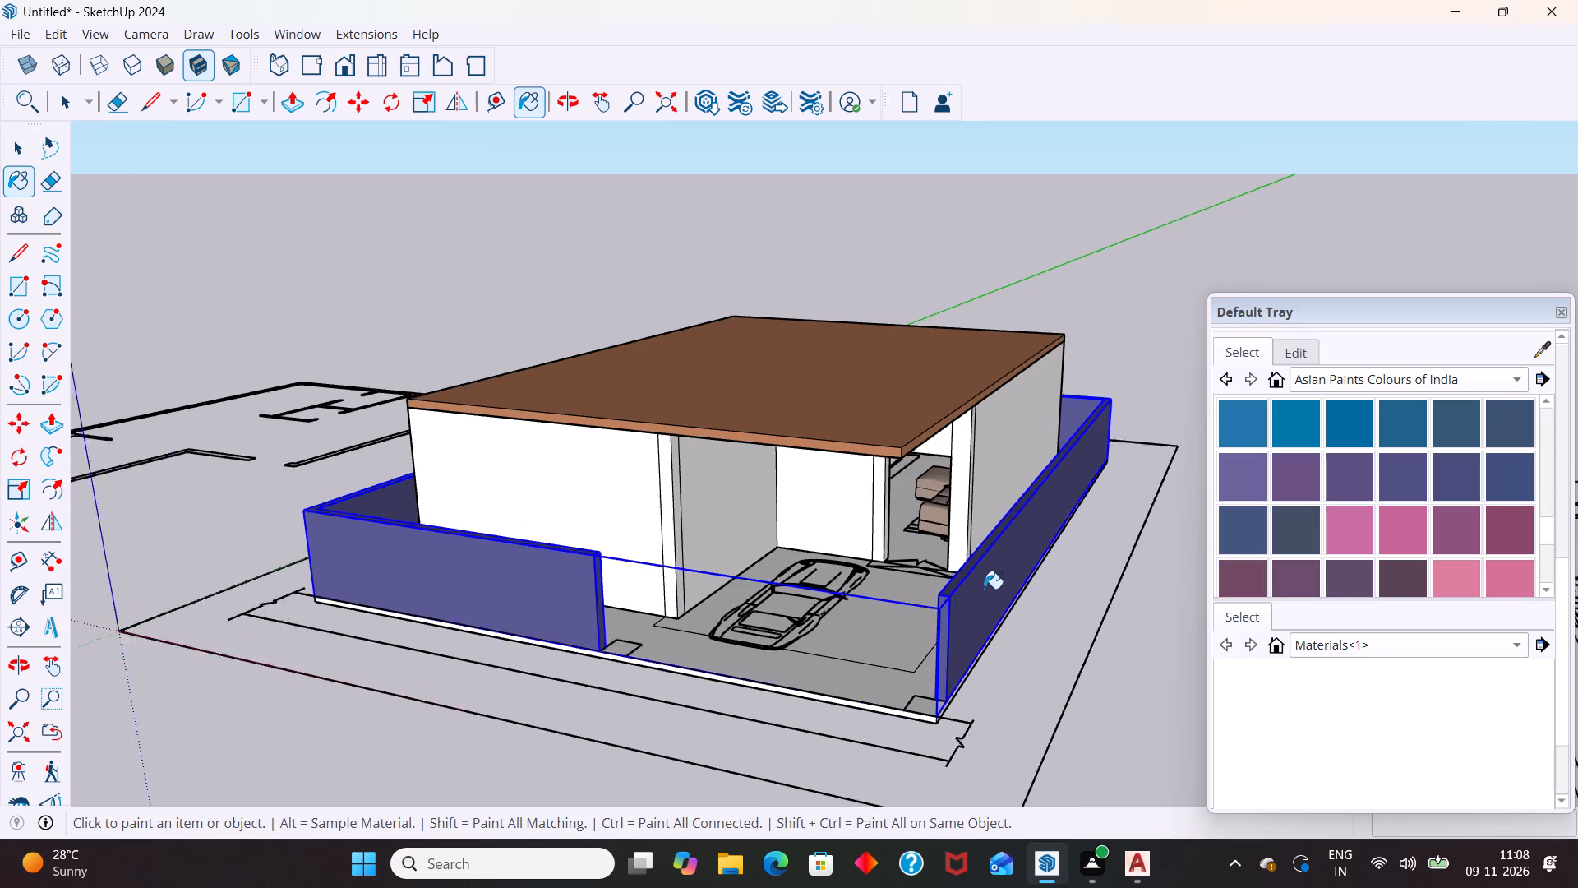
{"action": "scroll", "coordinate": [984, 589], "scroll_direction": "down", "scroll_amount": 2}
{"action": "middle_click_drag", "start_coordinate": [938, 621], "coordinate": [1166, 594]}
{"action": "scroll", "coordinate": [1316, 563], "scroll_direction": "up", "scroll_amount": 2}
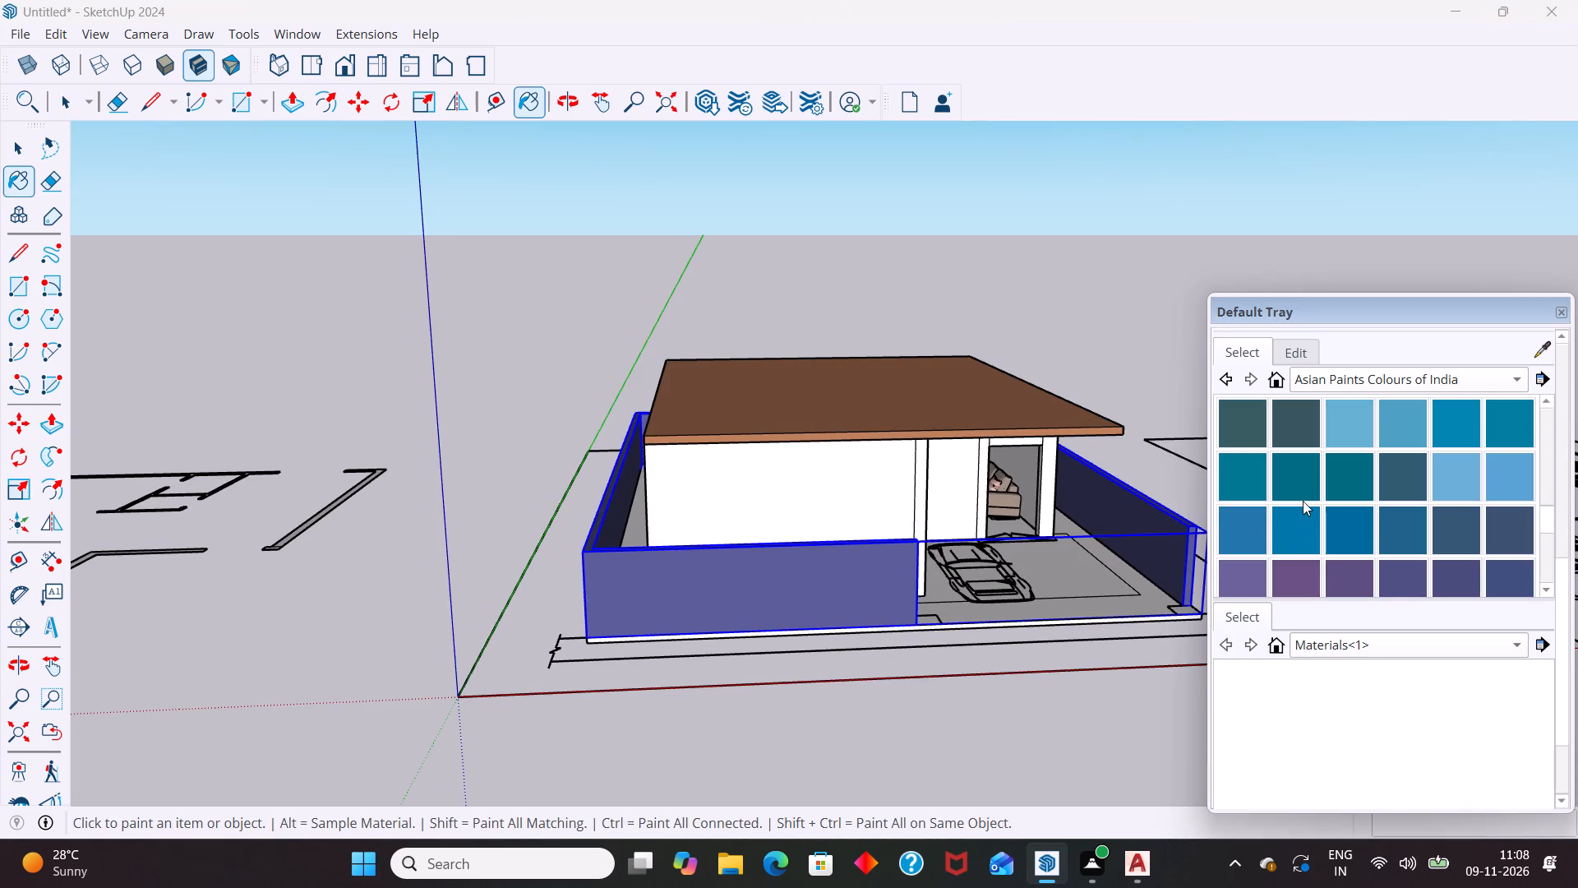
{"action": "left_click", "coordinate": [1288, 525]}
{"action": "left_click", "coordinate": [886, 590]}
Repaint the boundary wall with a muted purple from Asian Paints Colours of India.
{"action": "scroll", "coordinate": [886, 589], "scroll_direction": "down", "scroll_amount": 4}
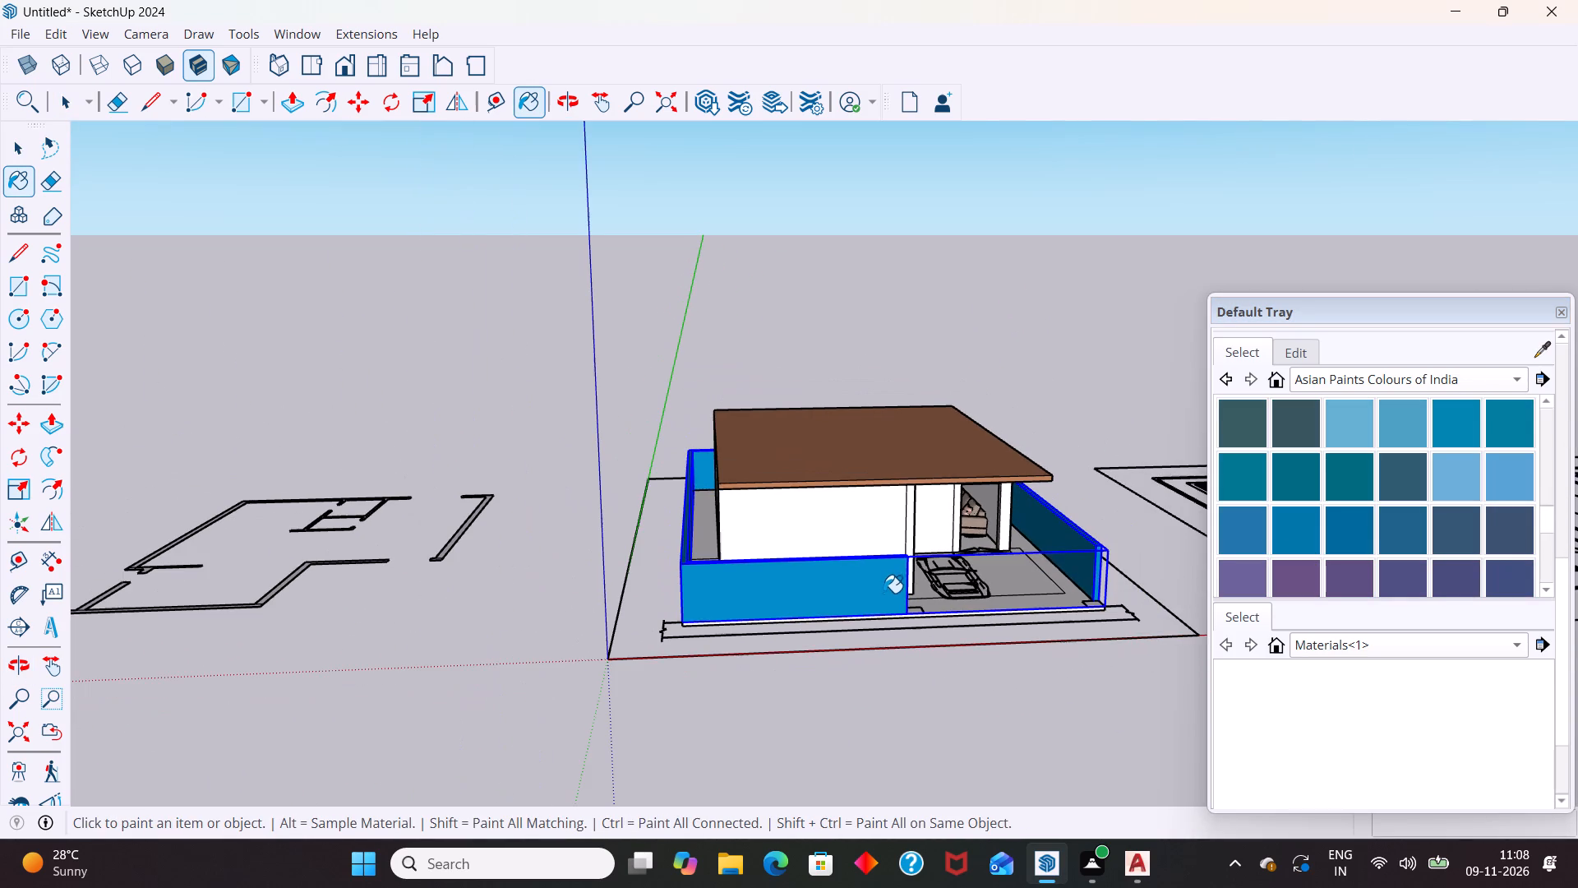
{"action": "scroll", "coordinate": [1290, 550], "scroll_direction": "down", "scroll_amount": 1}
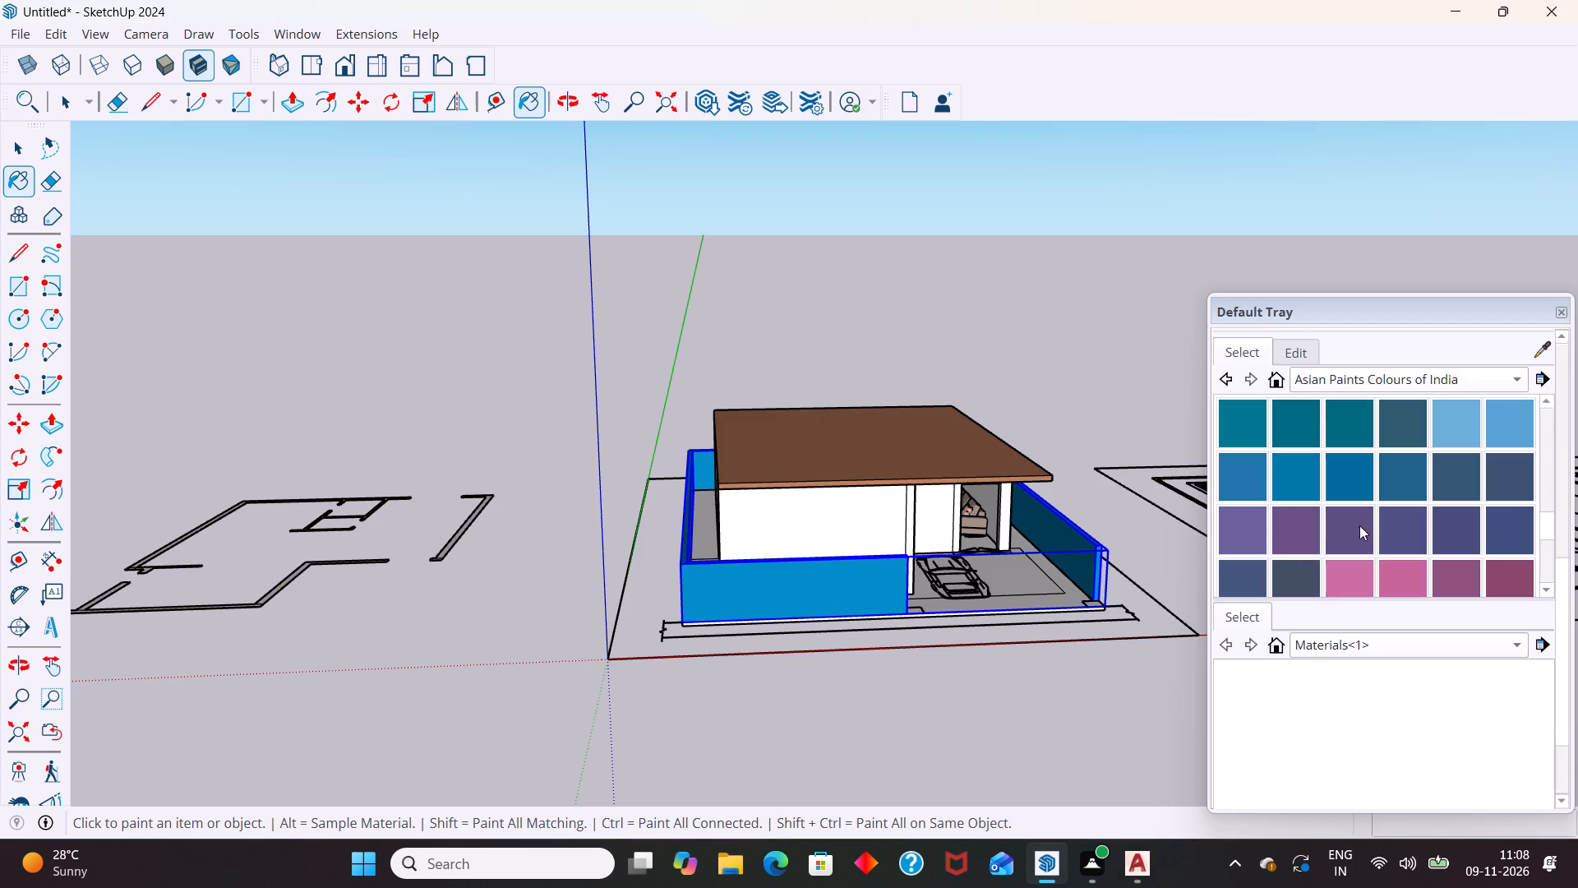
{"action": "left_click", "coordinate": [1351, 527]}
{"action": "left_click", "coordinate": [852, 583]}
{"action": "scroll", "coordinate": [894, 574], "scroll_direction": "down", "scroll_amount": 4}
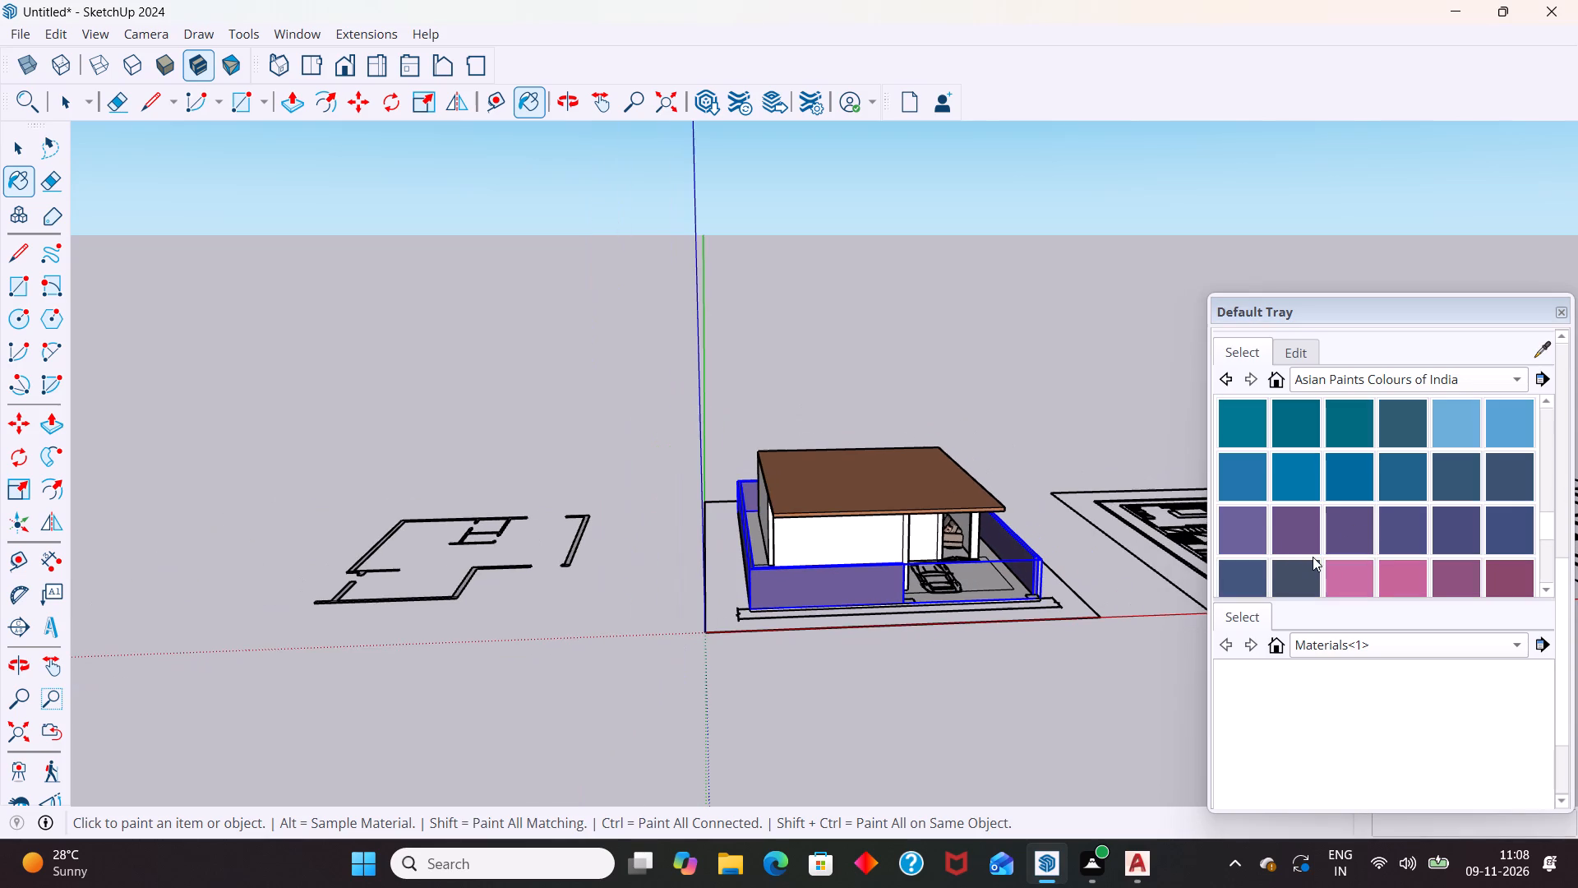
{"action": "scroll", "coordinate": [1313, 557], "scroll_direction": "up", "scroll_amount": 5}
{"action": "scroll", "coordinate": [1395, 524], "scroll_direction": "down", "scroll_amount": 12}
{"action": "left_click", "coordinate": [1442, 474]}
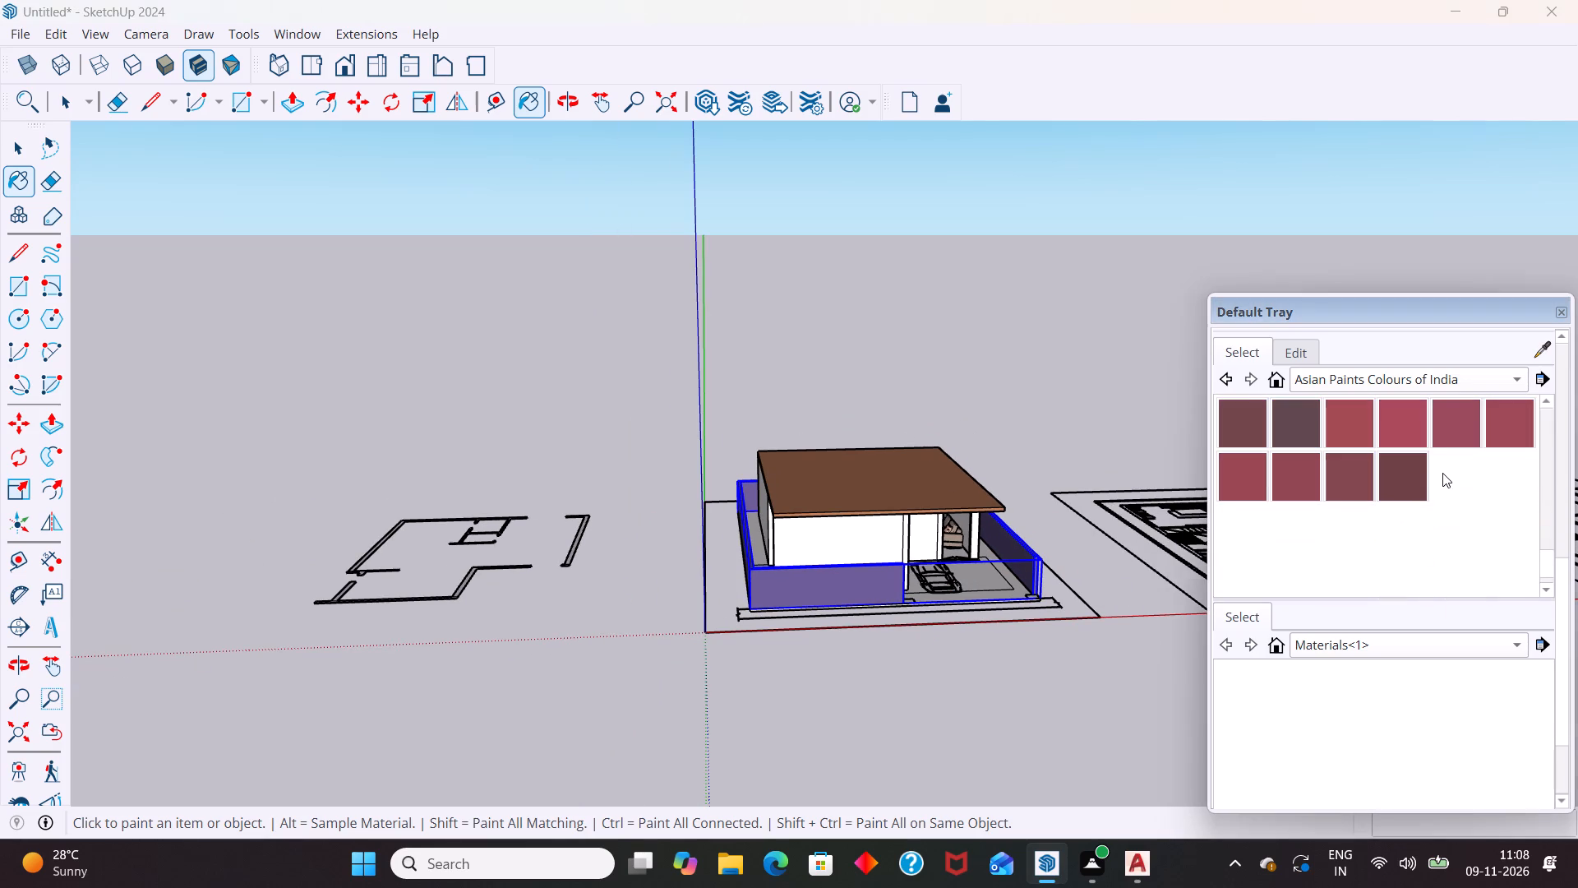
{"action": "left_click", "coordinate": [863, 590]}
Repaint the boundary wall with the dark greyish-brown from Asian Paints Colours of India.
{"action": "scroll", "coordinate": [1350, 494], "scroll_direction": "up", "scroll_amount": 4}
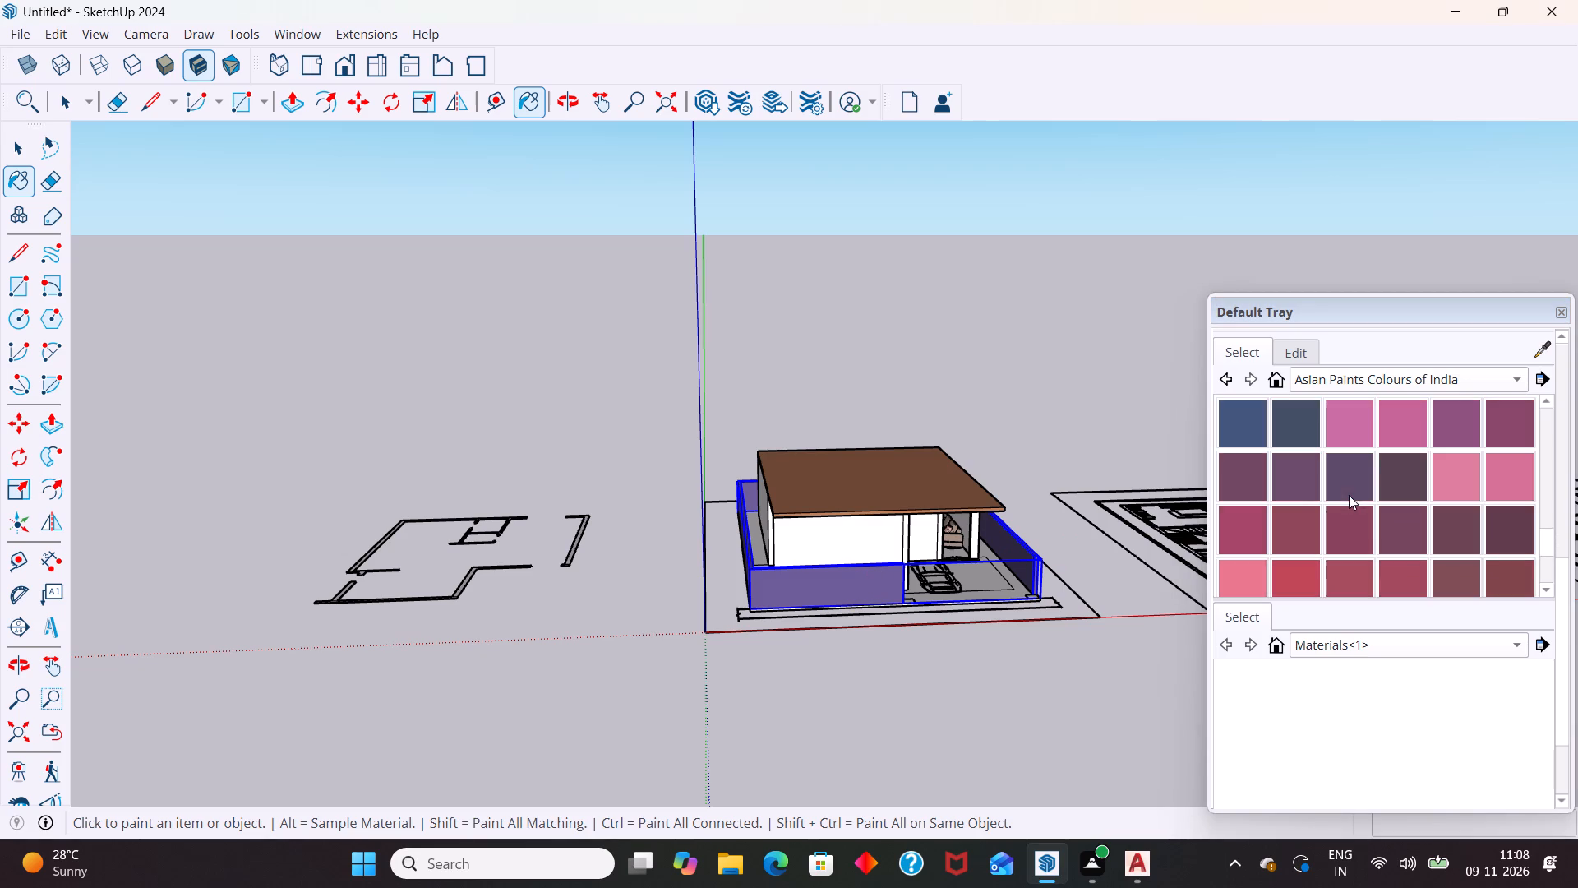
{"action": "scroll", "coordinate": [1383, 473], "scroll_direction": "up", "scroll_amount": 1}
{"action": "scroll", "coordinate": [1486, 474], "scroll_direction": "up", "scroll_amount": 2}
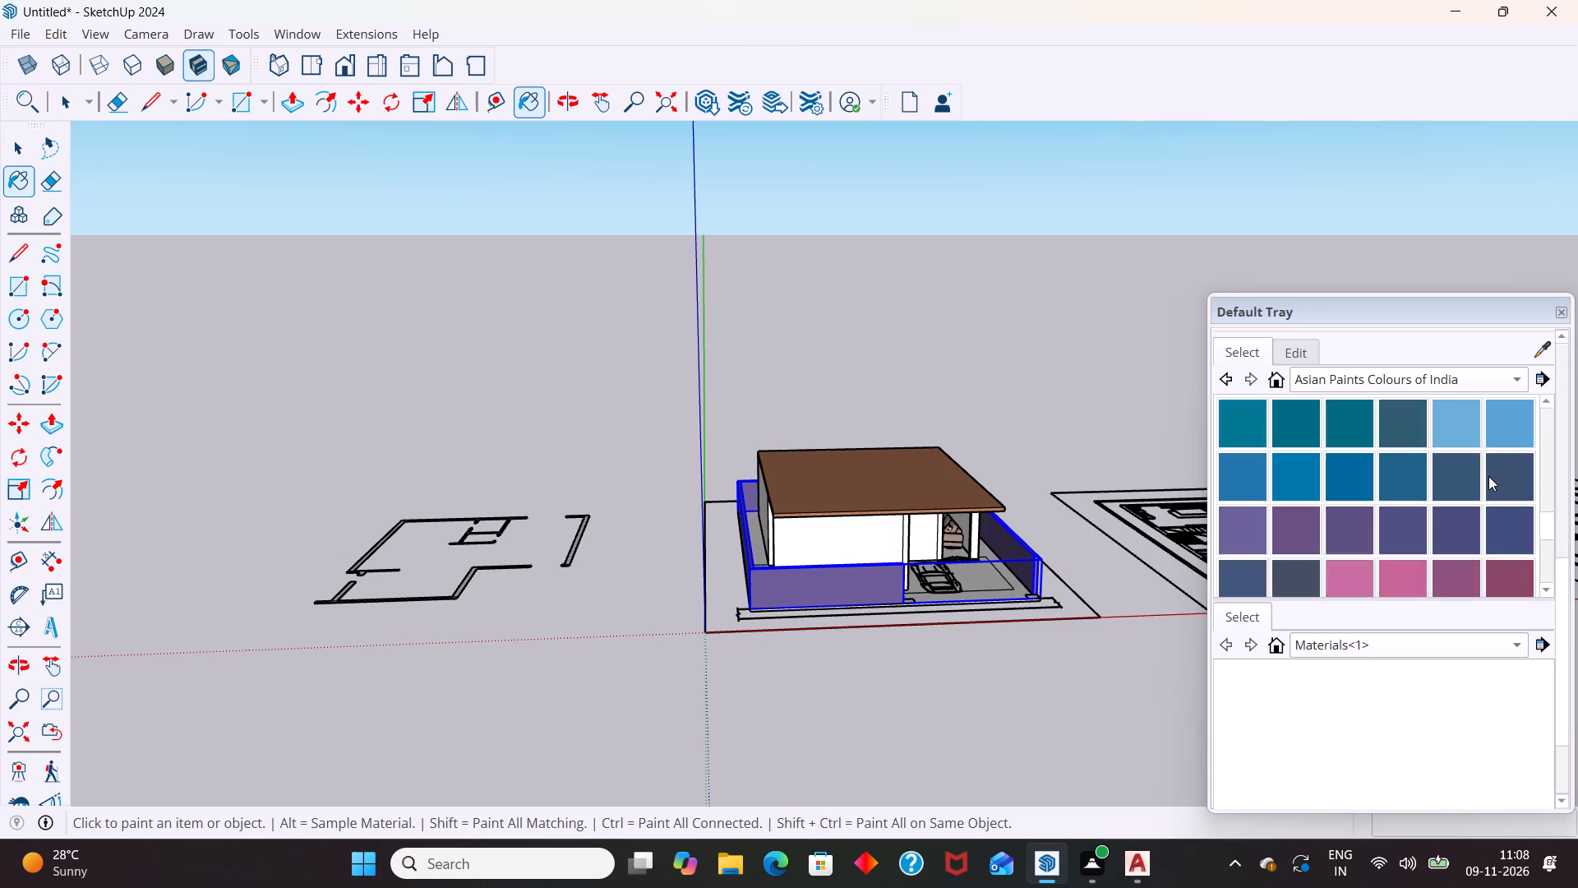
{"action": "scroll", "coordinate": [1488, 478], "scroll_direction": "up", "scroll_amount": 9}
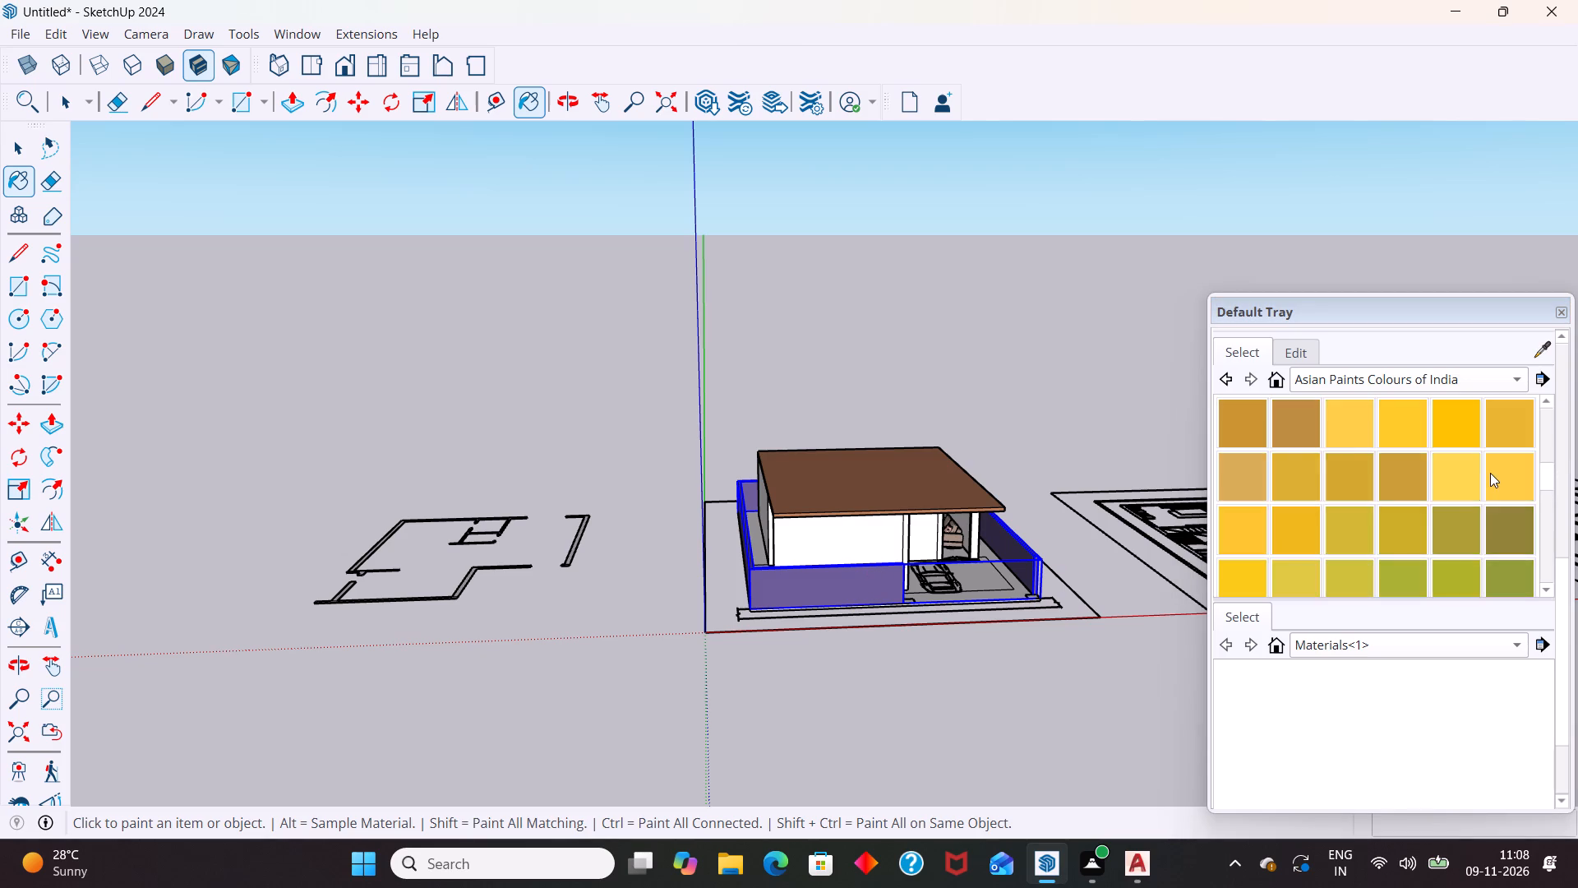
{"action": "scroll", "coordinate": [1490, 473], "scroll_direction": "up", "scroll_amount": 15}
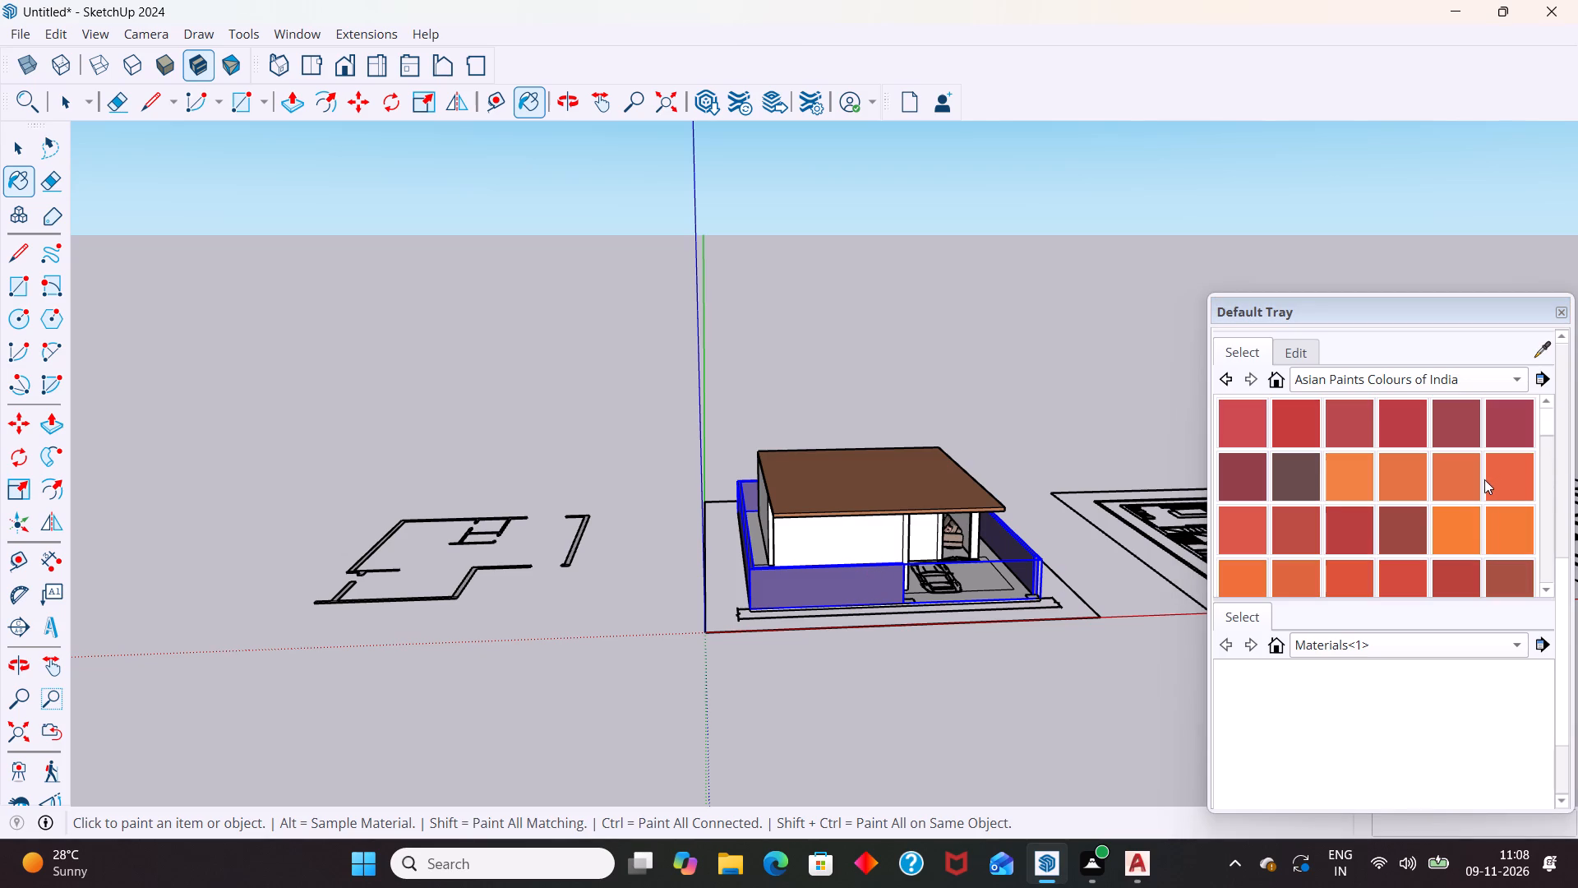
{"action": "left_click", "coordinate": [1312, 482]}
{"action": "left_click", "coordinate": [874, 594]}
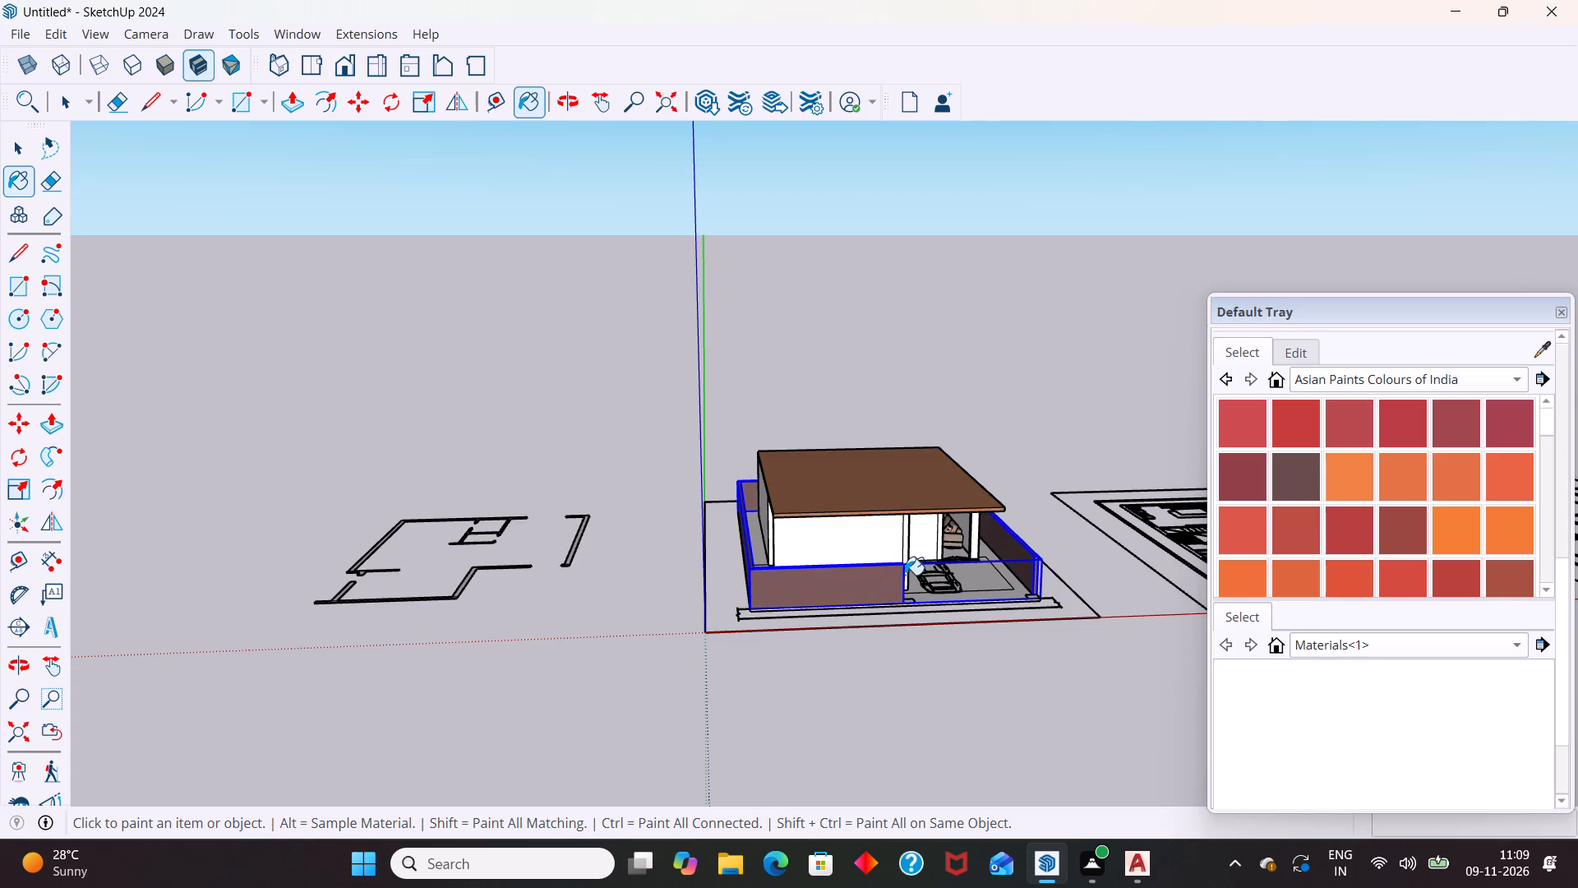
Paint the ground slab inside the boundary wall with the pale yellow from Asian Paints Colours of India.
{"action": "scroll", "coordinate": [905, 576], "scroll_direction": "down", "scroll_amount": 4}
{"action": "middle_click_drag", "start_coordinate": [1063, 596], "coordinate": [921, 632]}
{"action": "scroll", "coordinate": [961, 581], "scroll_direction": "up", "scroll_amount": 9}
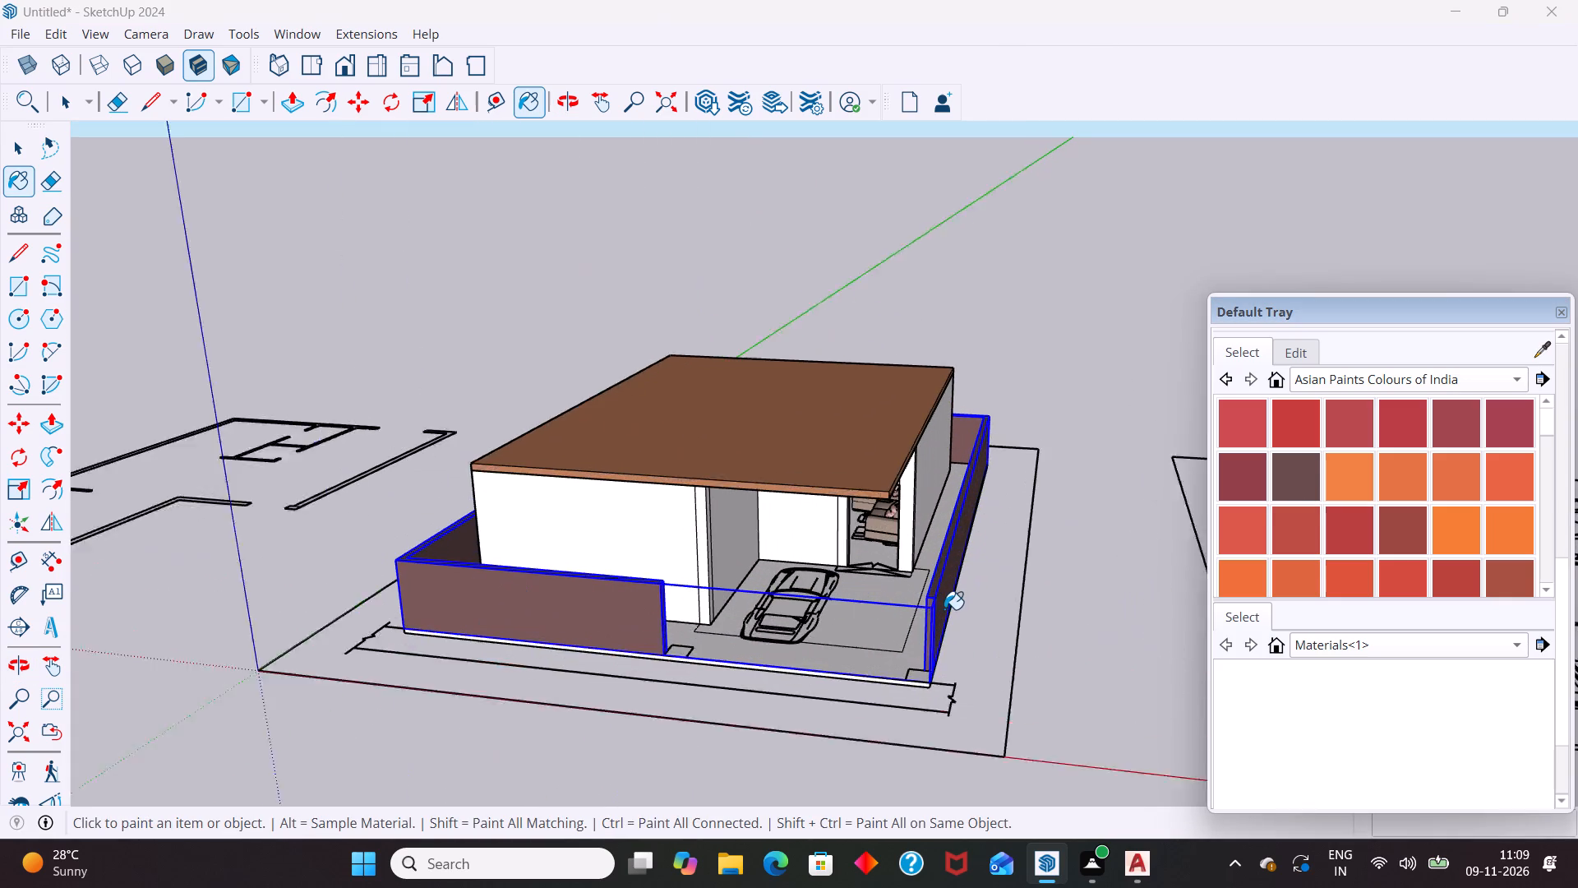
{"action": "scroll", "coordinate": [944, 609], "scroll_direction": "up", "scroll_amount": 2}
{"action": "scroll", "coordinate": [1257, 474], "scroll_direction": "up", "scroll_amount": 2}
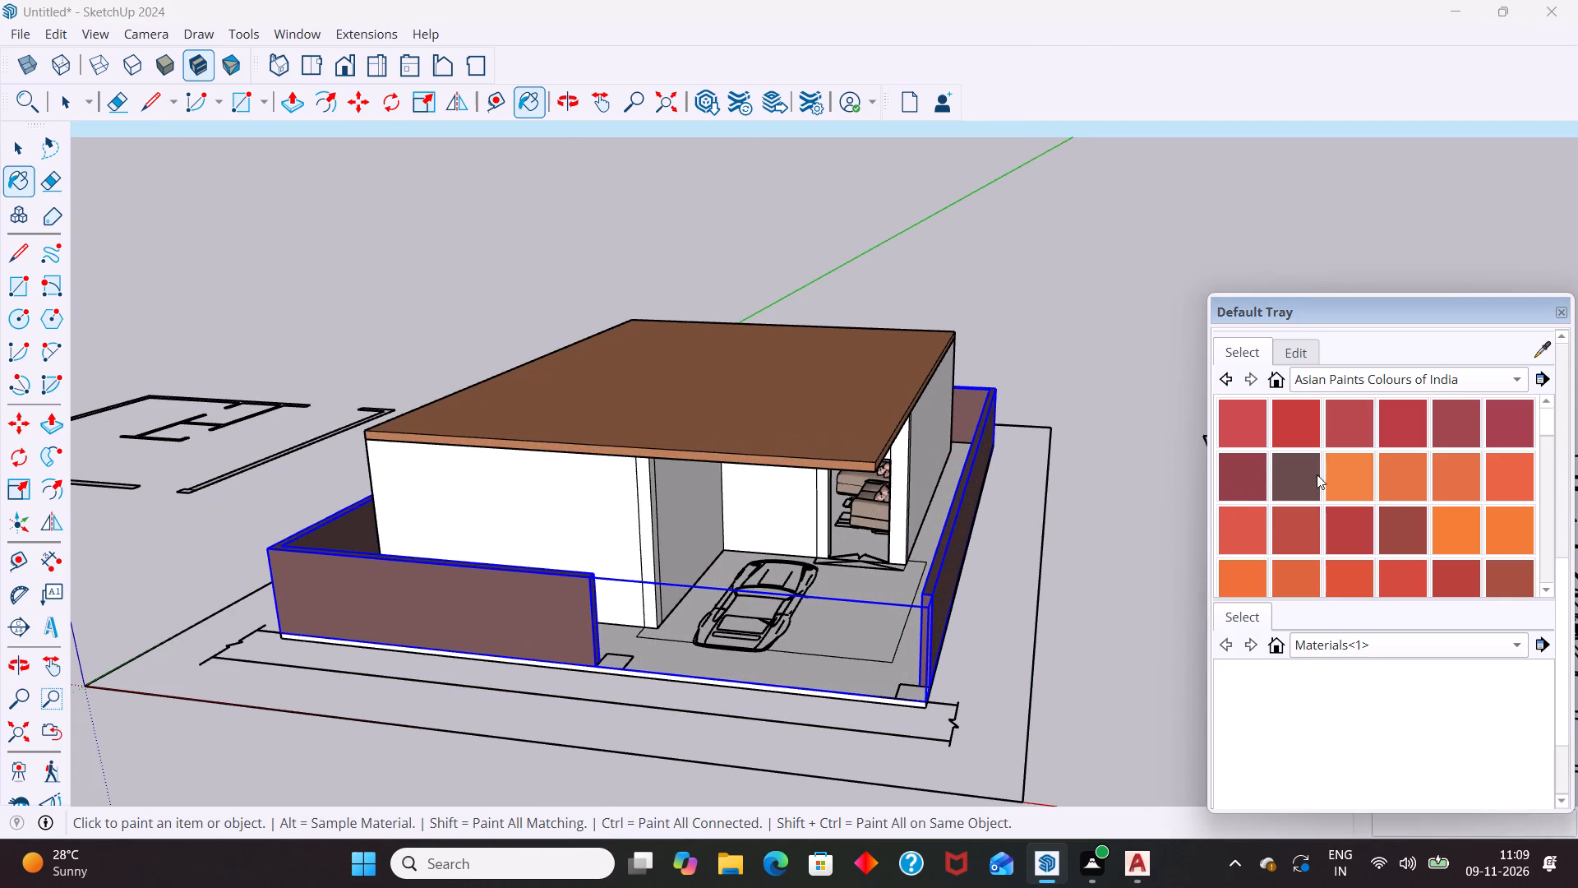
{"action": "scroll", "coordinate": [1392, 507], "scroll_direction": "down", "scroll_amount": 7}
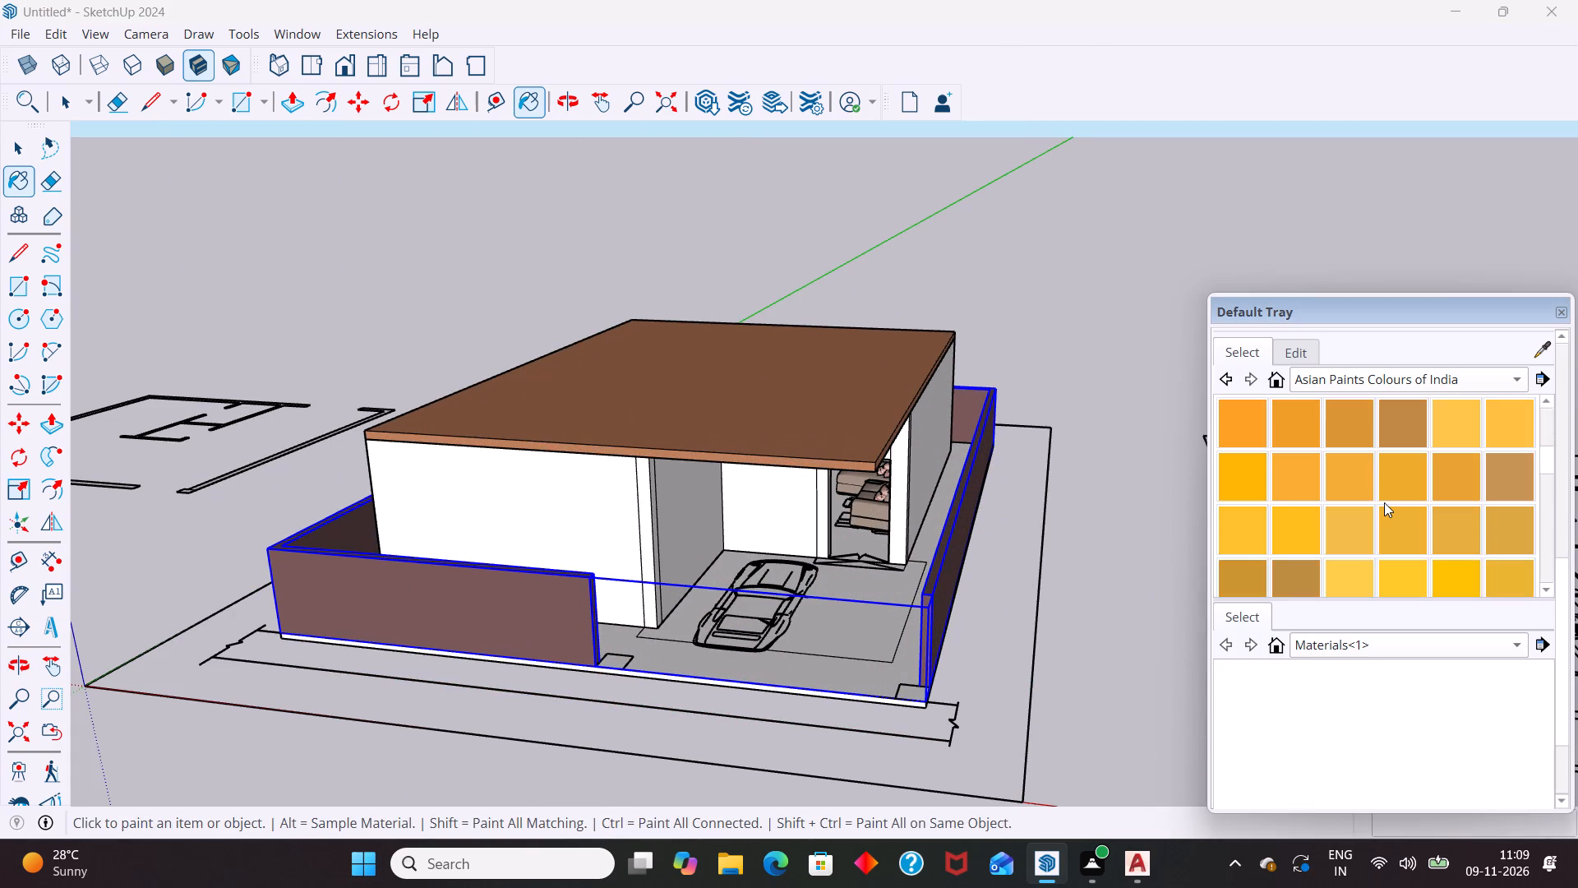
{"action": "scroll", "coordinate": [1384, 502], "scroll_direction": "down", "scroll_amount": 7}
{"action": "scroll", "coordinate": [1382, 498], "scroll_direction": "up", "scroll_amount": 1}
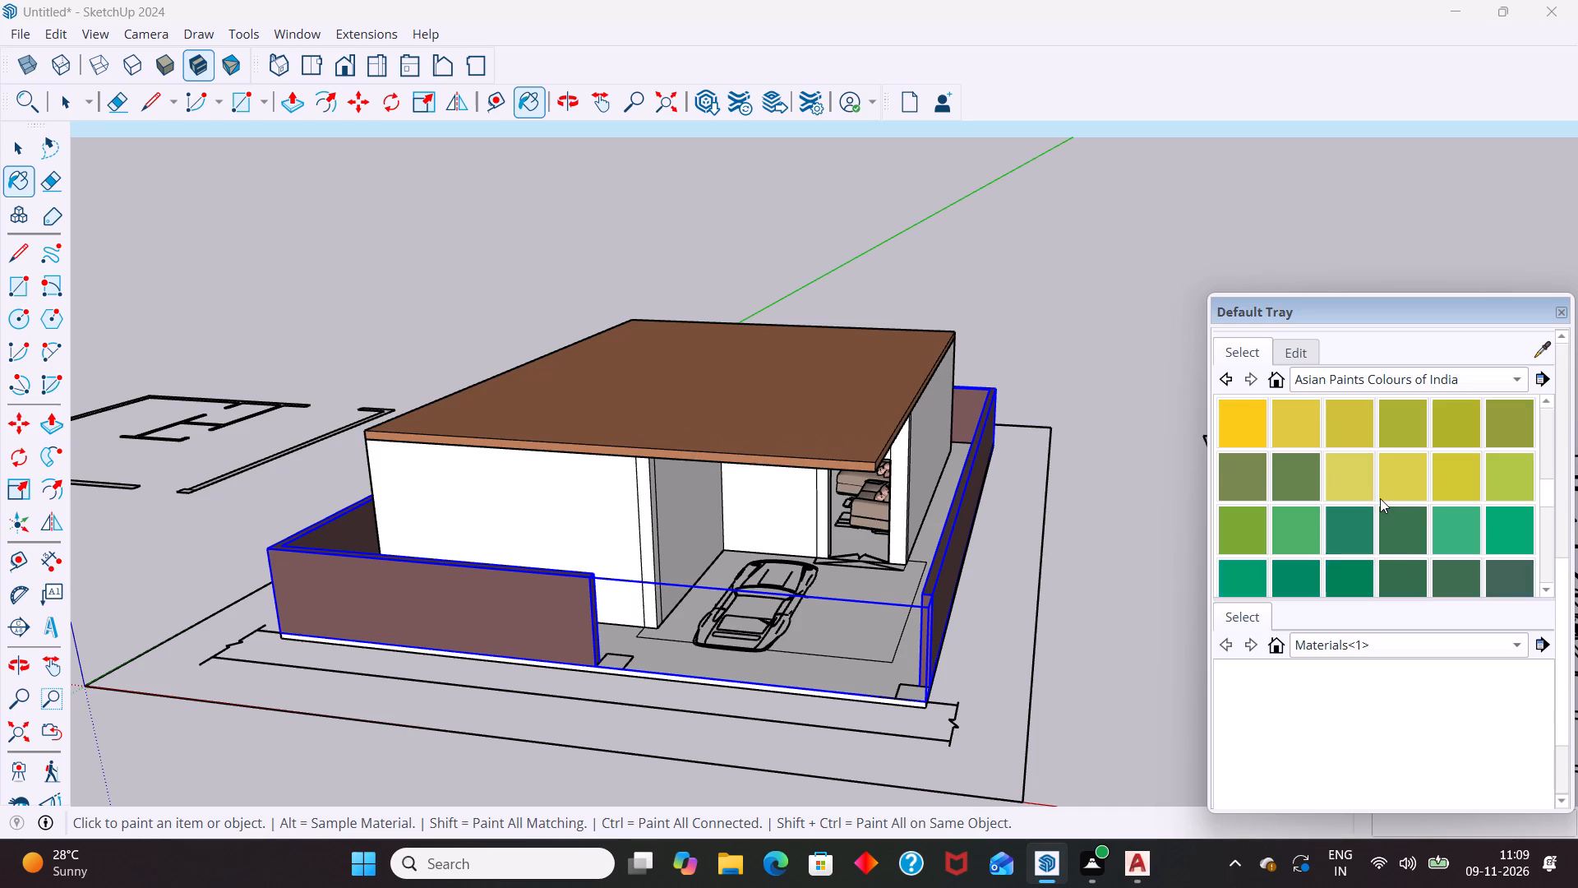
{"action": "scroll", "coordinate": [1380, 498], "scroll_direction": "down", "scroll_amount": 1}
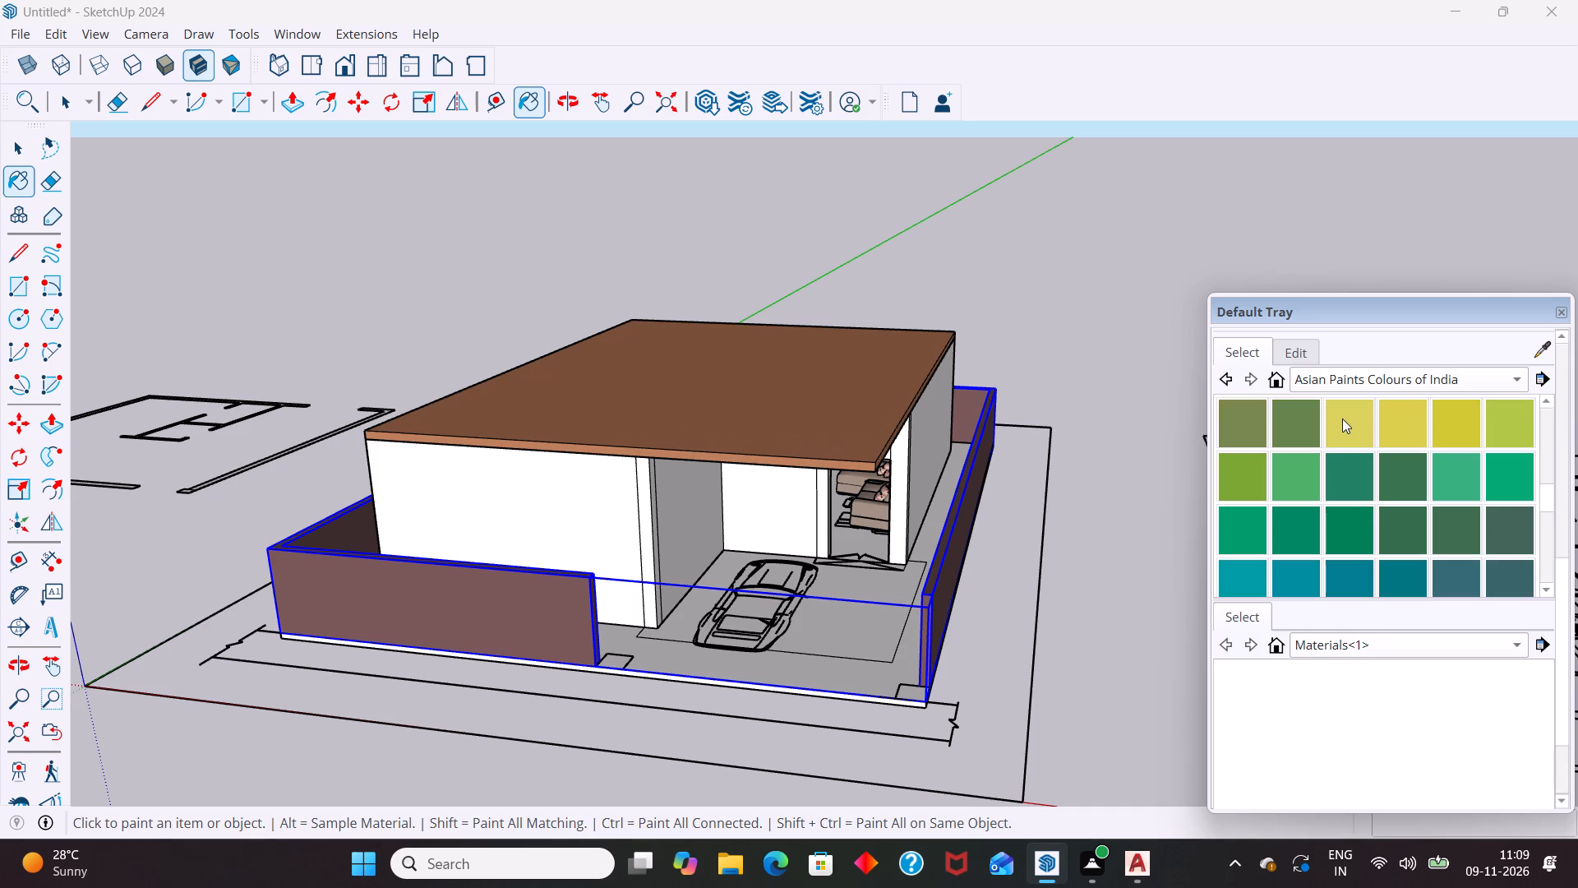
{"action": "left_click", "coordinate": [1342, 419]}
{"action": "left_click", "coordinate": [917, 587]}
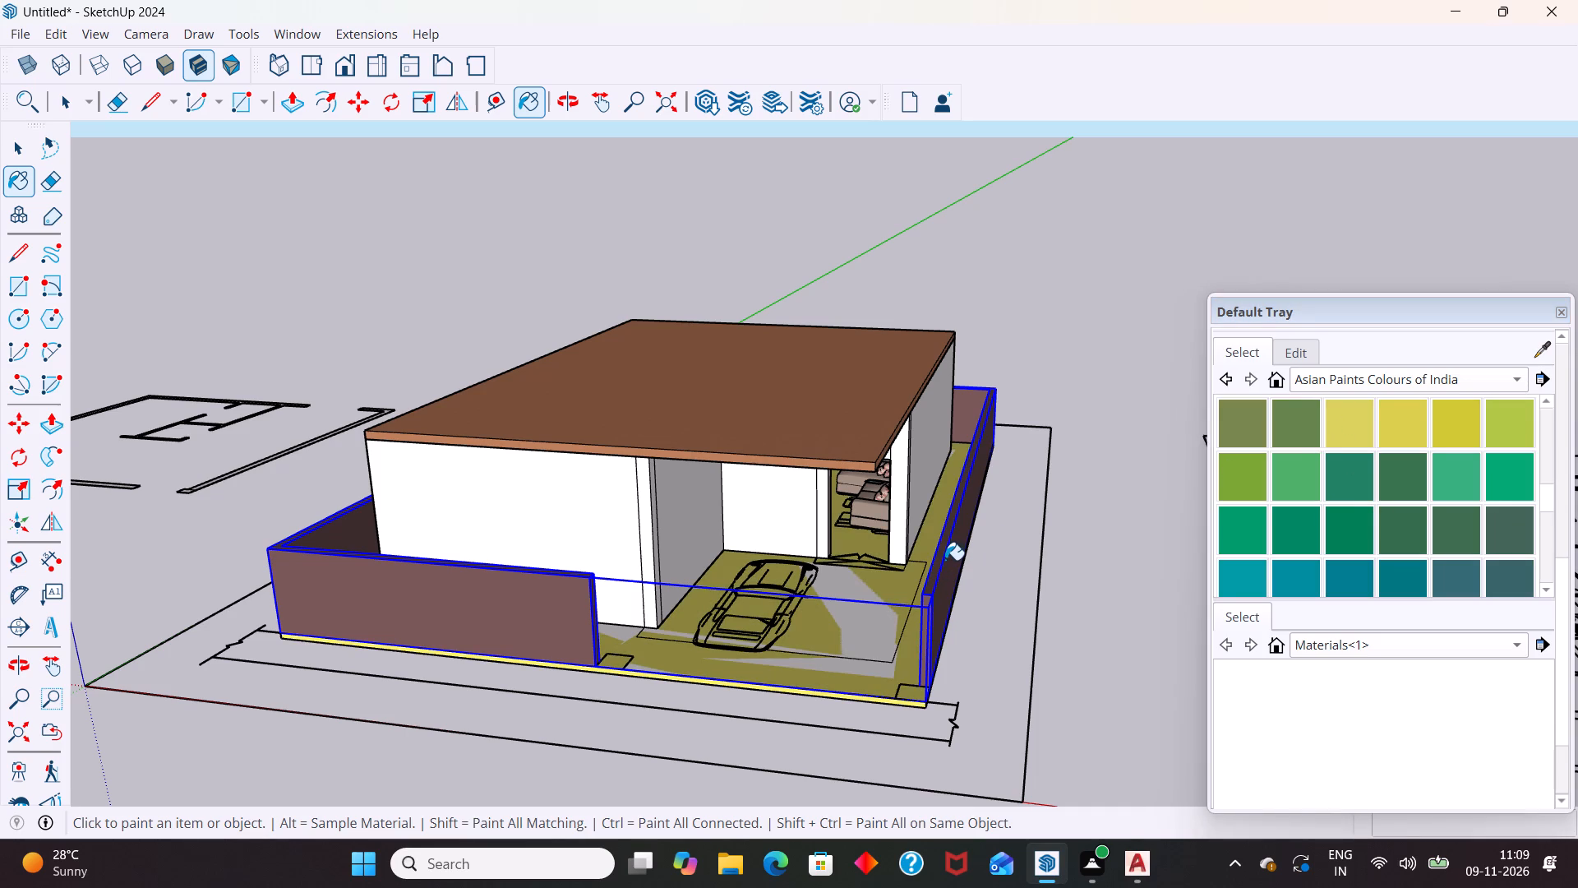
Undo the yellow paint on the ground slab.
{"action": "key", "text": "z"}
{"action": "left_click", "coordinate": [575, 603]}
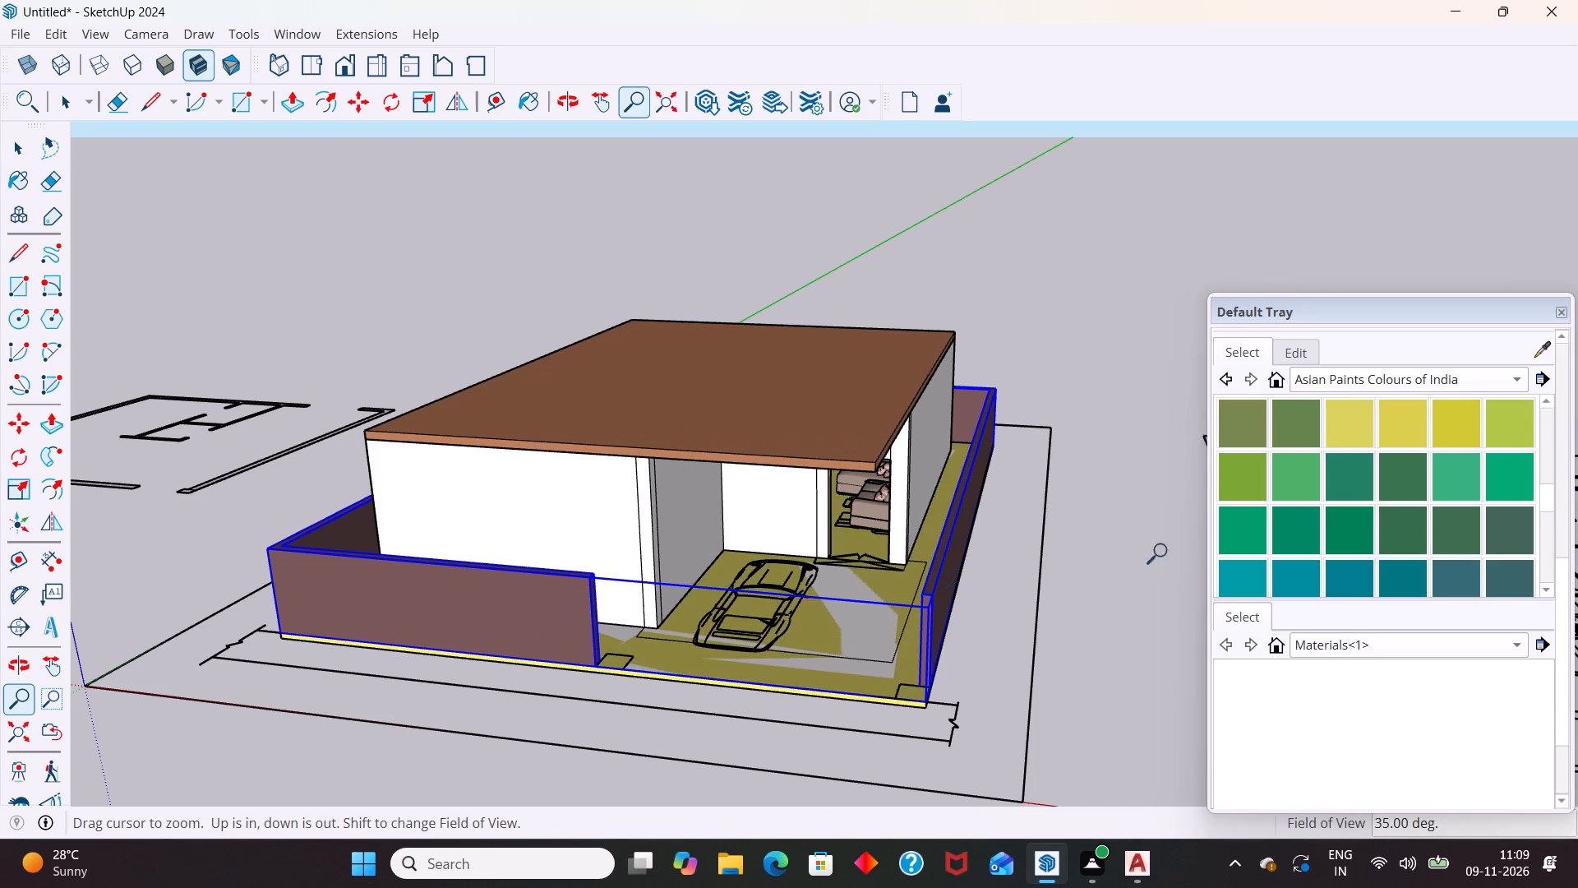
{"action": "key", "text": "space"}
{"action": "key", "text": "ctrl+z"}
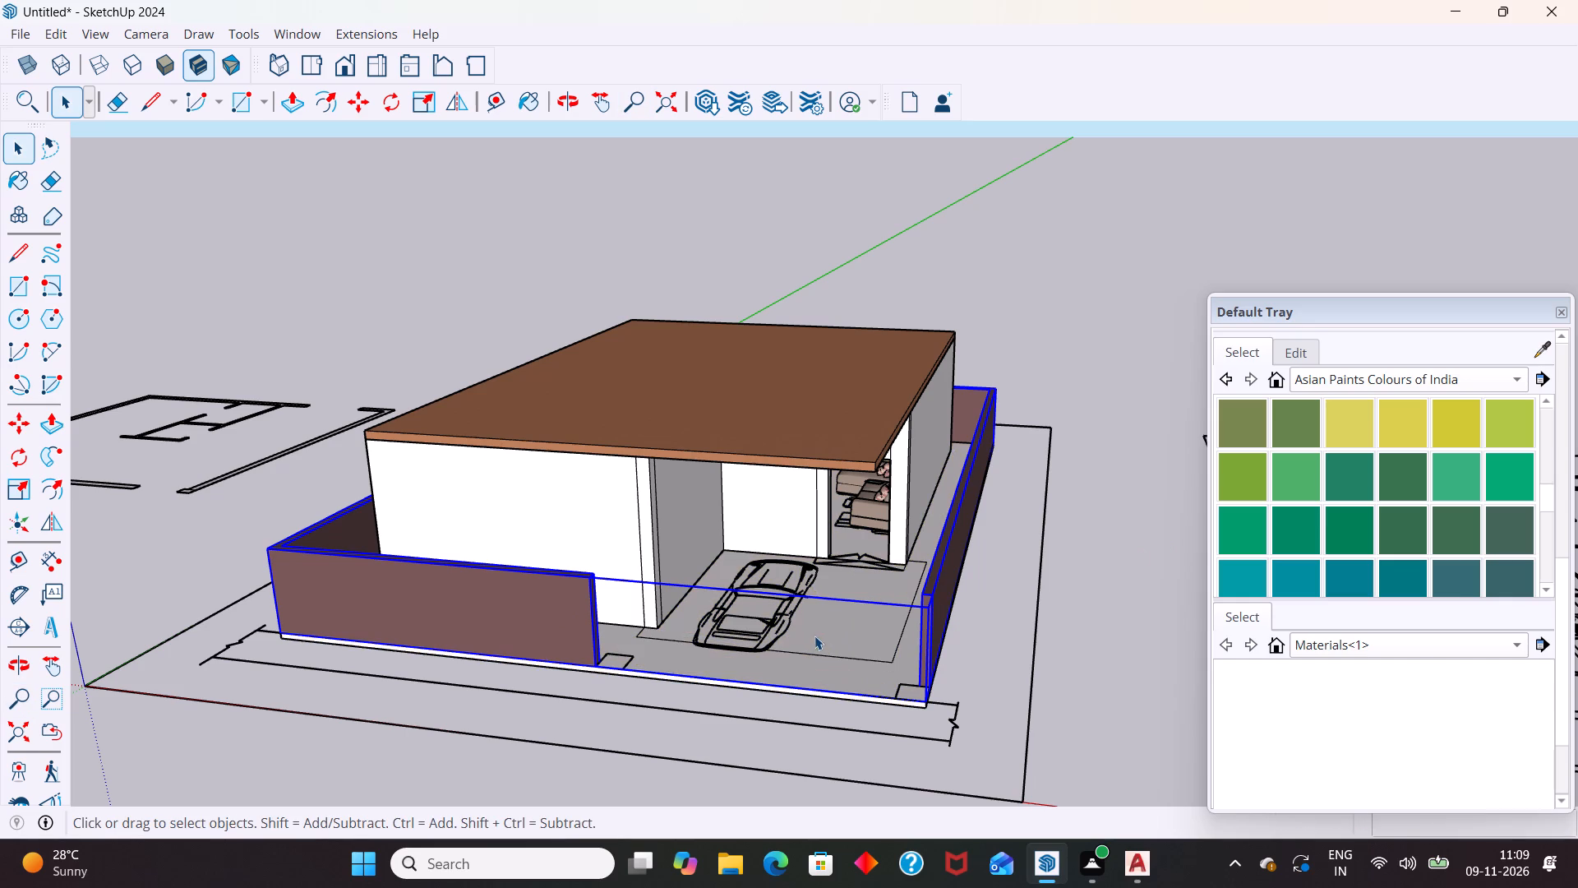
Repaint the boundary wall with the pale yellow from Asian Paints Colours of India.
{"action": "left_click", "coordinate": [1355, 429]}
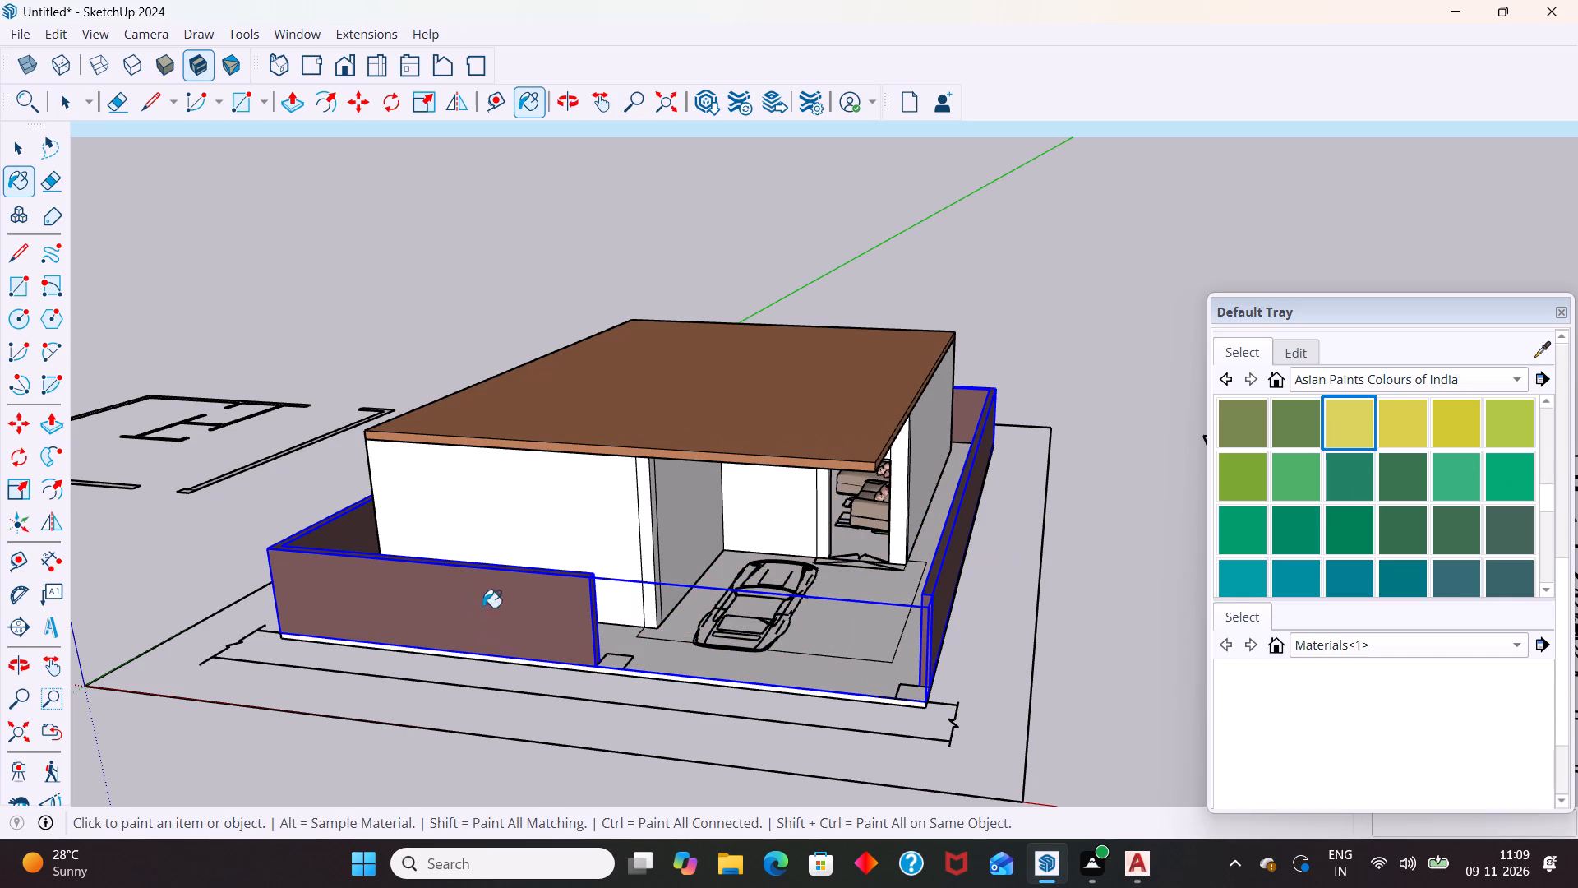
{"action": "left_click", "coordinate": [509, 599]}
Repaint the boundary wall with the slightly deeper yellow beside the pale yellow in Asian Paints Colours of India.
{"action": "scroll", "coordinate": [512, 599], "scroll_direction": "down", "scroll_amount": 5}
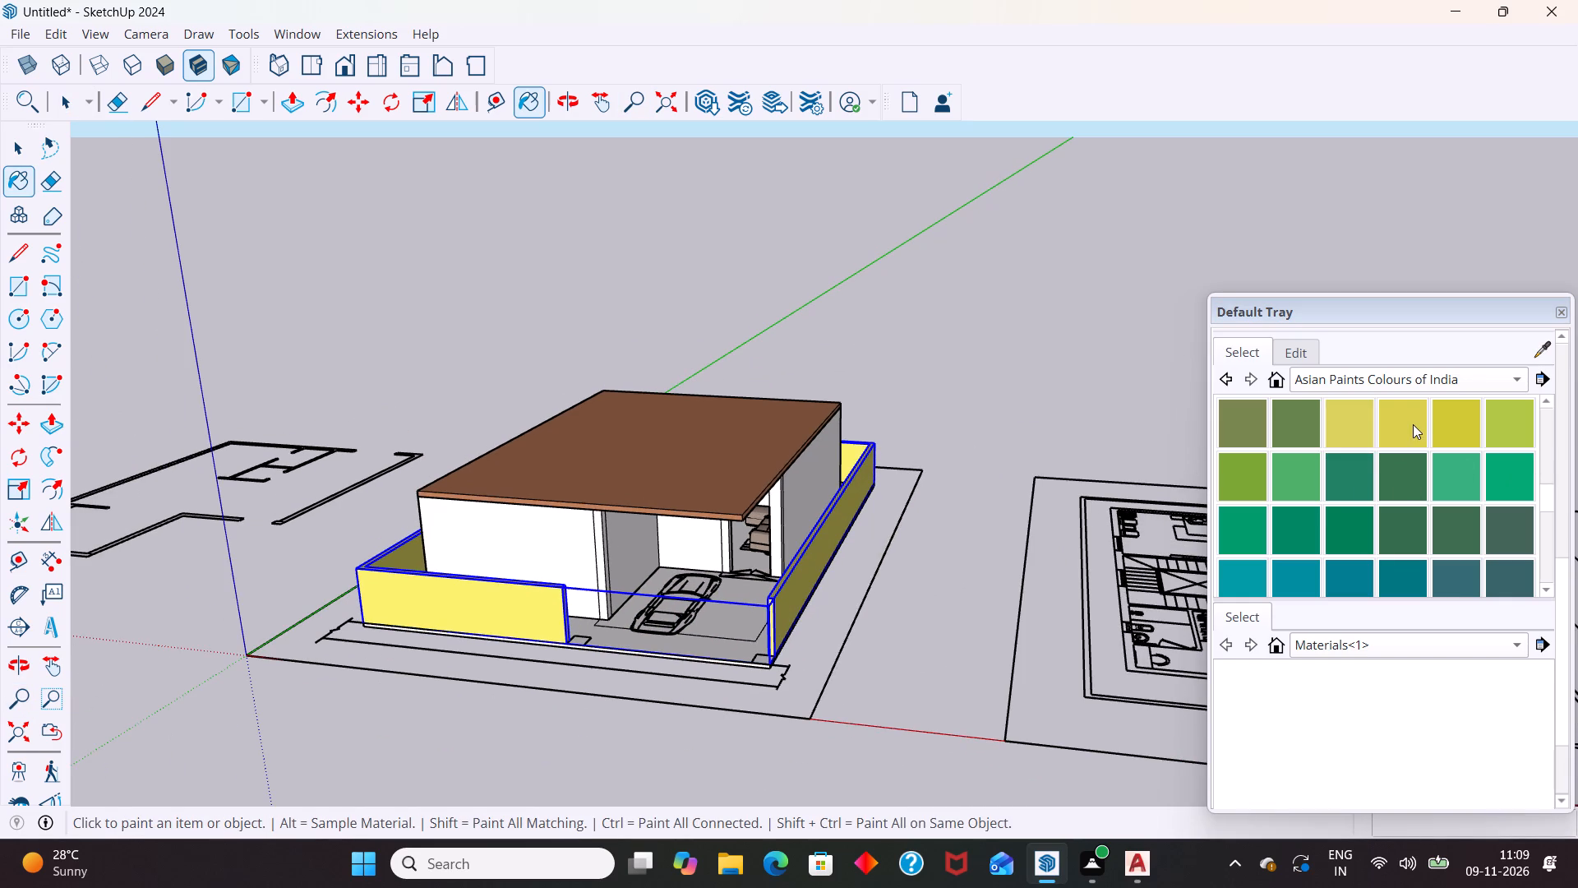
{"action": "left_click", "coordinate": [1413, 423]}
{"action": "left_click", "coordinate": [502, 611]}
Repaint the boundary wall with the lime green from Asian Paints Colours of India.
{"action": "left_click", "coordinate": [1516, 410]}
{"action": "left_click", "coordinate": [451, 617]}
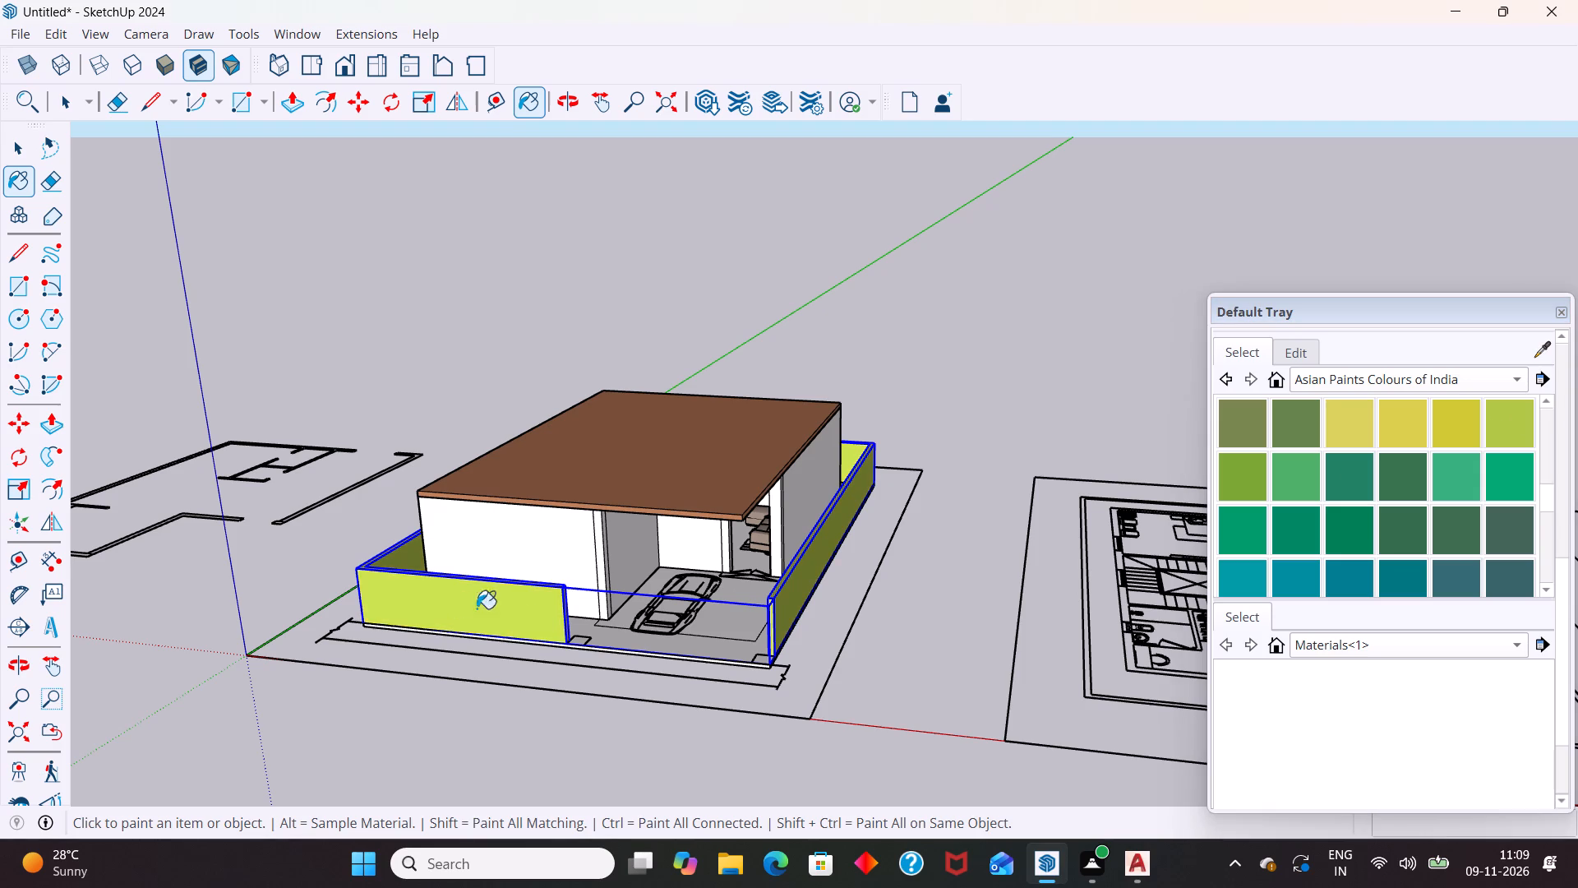
Repaint the boundary wall with the leaf green from Asian Paints Colours of India.
{"action": "scroll", "coordinate": [811, 517], "scroll_direction": "up", "scroll_amount": 5}
{"action": "left_click", "coordinate": [1224, 489]}
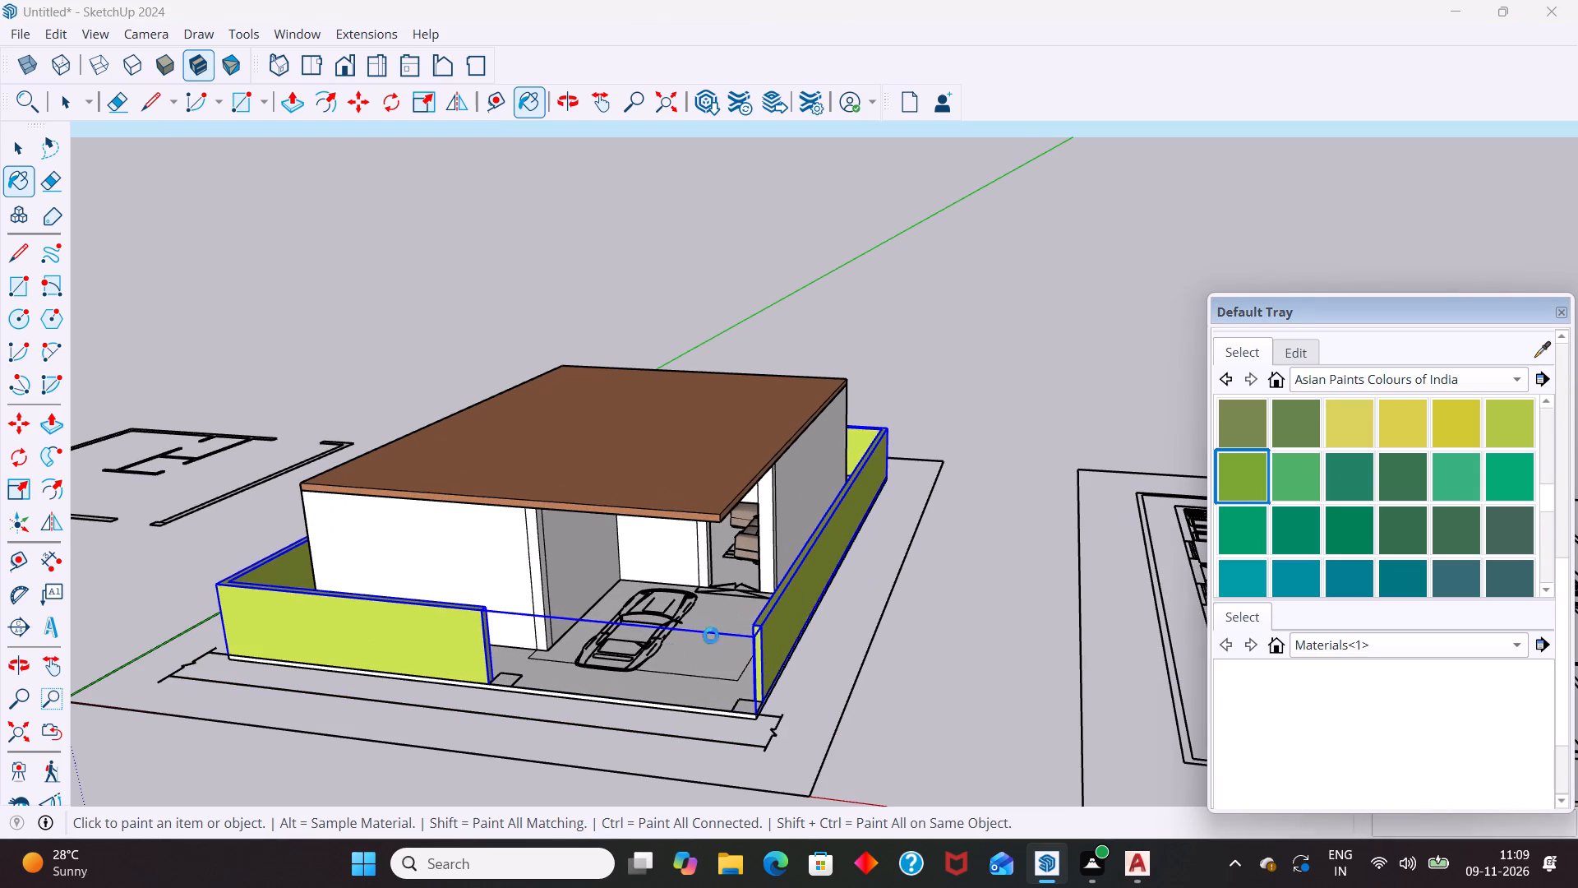
{"action": "left_click", "coordinate": [418, 627]}
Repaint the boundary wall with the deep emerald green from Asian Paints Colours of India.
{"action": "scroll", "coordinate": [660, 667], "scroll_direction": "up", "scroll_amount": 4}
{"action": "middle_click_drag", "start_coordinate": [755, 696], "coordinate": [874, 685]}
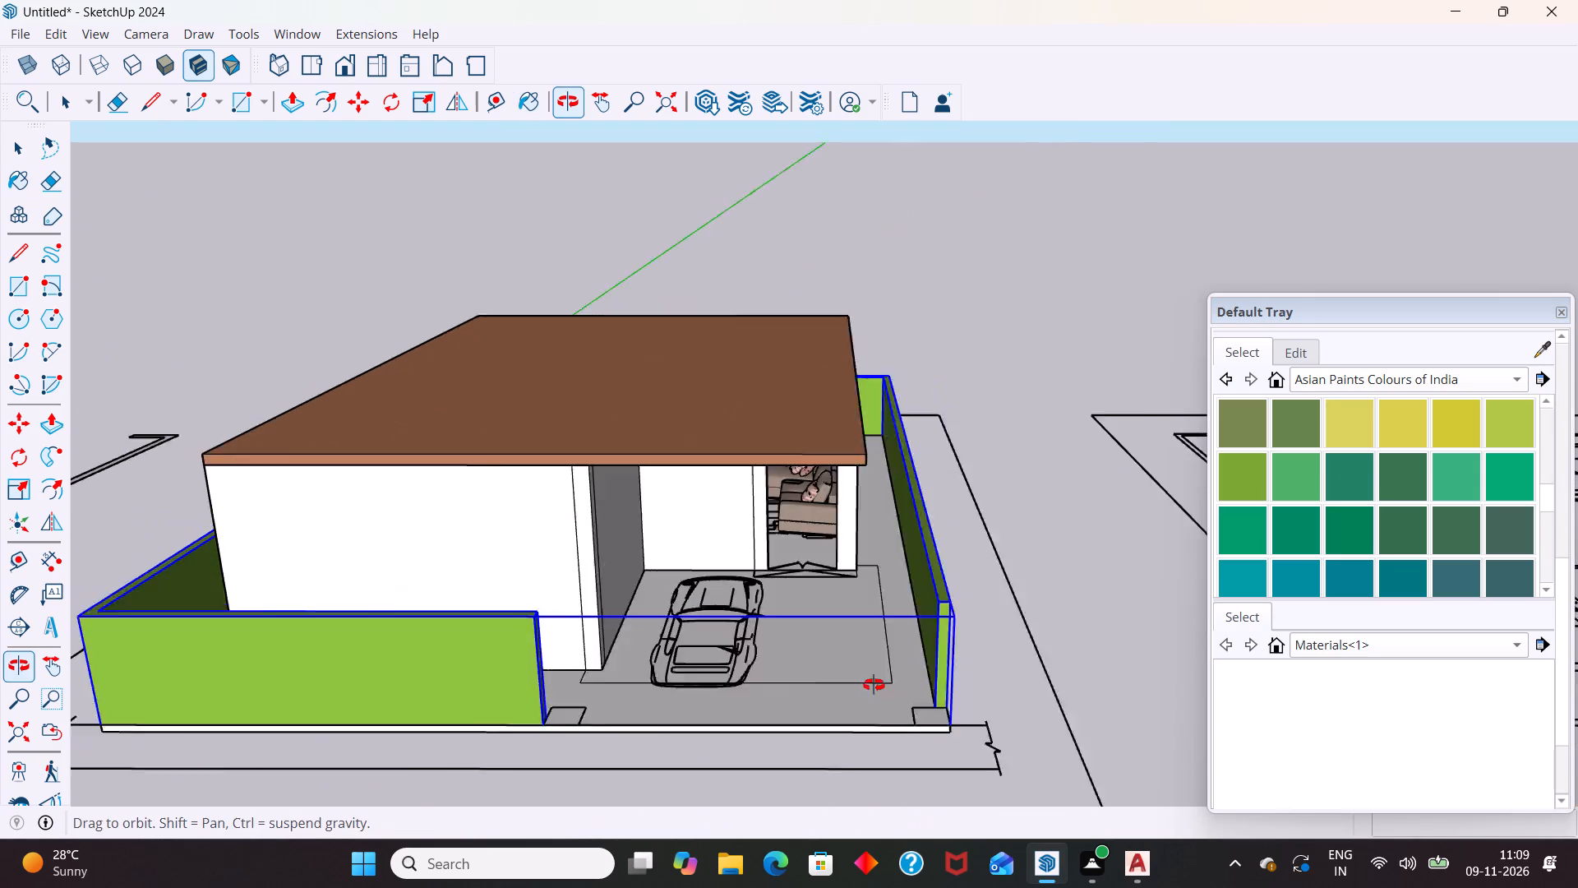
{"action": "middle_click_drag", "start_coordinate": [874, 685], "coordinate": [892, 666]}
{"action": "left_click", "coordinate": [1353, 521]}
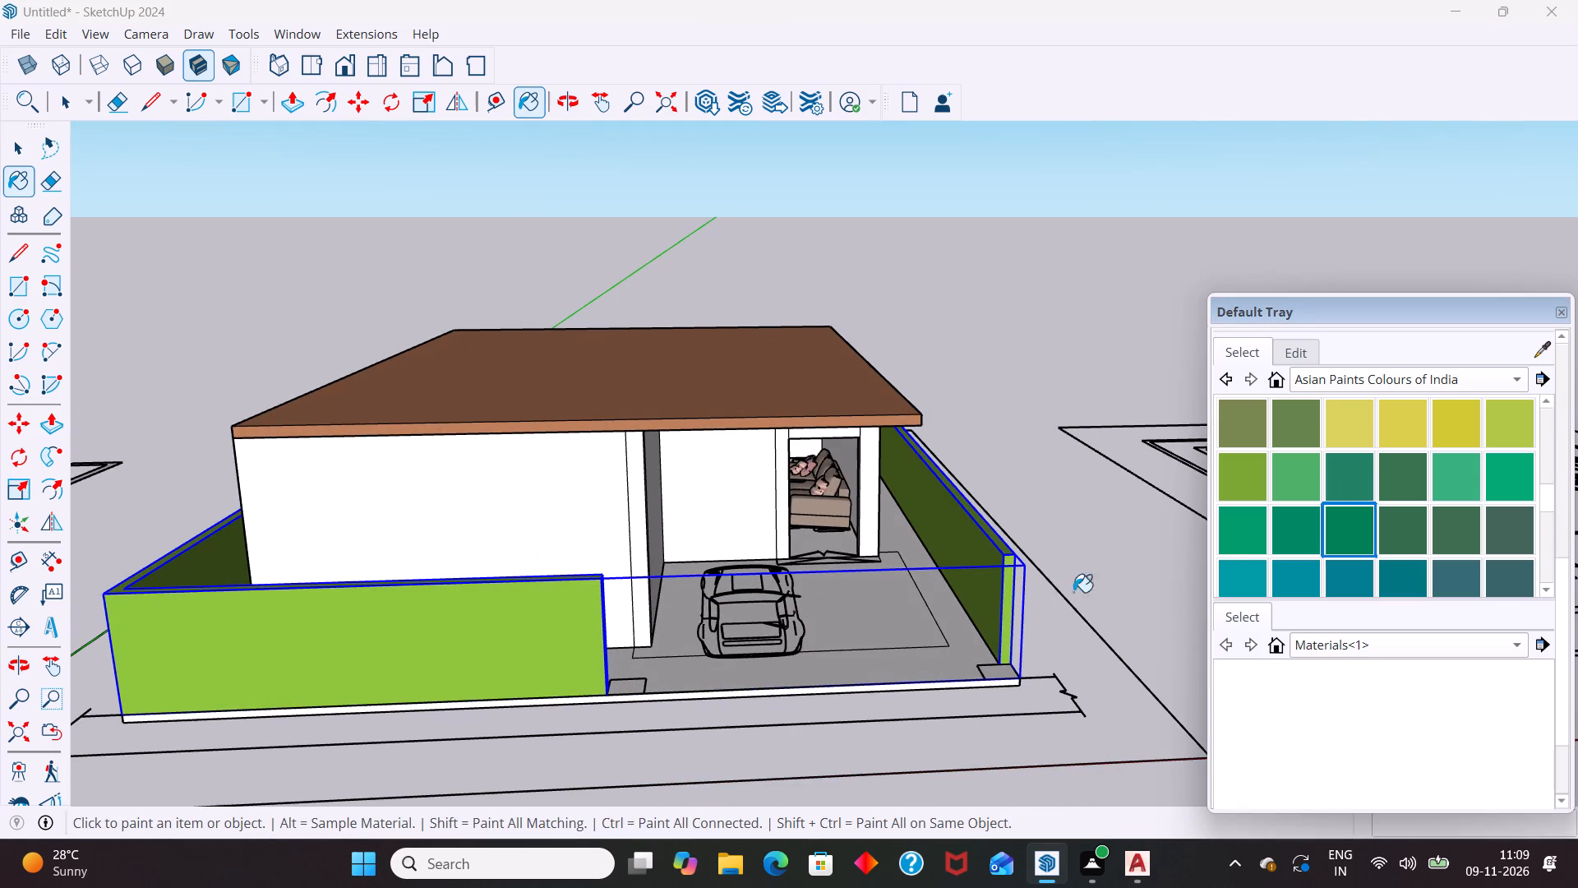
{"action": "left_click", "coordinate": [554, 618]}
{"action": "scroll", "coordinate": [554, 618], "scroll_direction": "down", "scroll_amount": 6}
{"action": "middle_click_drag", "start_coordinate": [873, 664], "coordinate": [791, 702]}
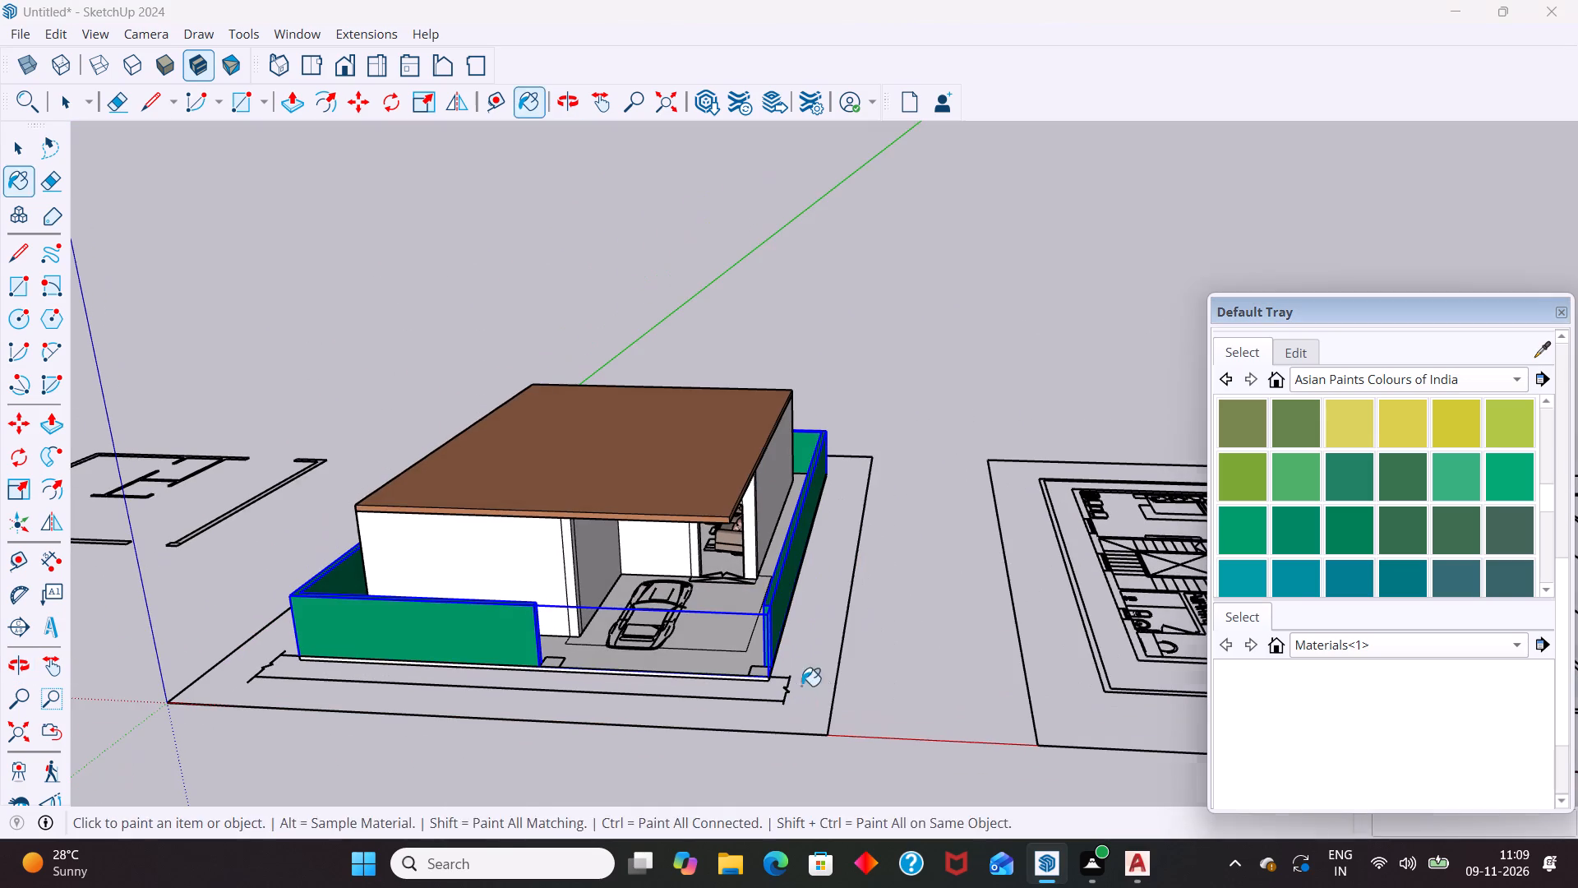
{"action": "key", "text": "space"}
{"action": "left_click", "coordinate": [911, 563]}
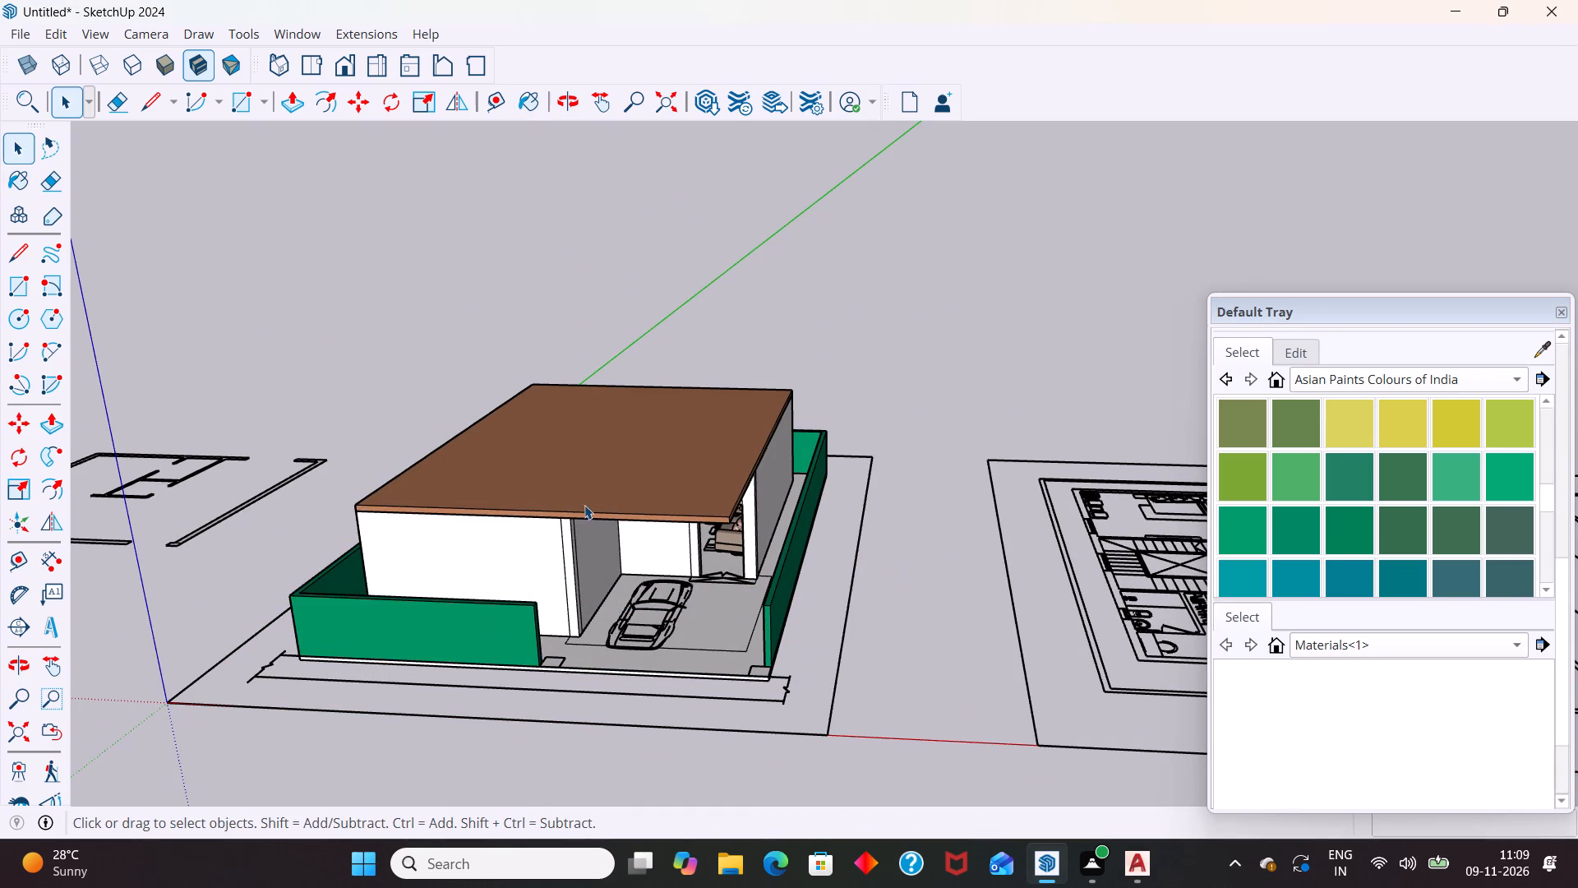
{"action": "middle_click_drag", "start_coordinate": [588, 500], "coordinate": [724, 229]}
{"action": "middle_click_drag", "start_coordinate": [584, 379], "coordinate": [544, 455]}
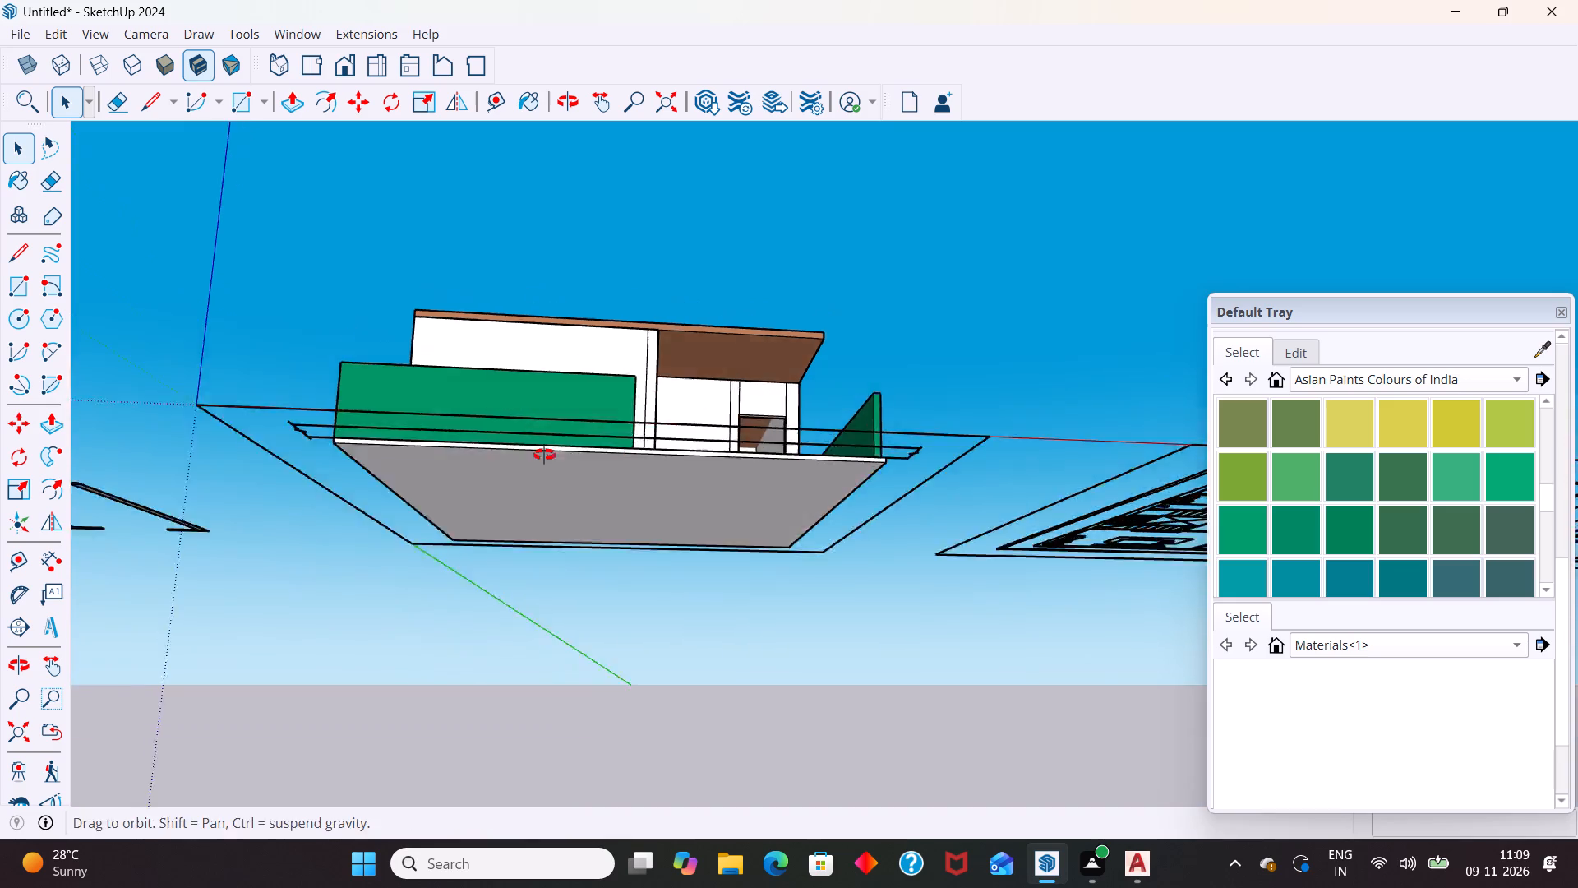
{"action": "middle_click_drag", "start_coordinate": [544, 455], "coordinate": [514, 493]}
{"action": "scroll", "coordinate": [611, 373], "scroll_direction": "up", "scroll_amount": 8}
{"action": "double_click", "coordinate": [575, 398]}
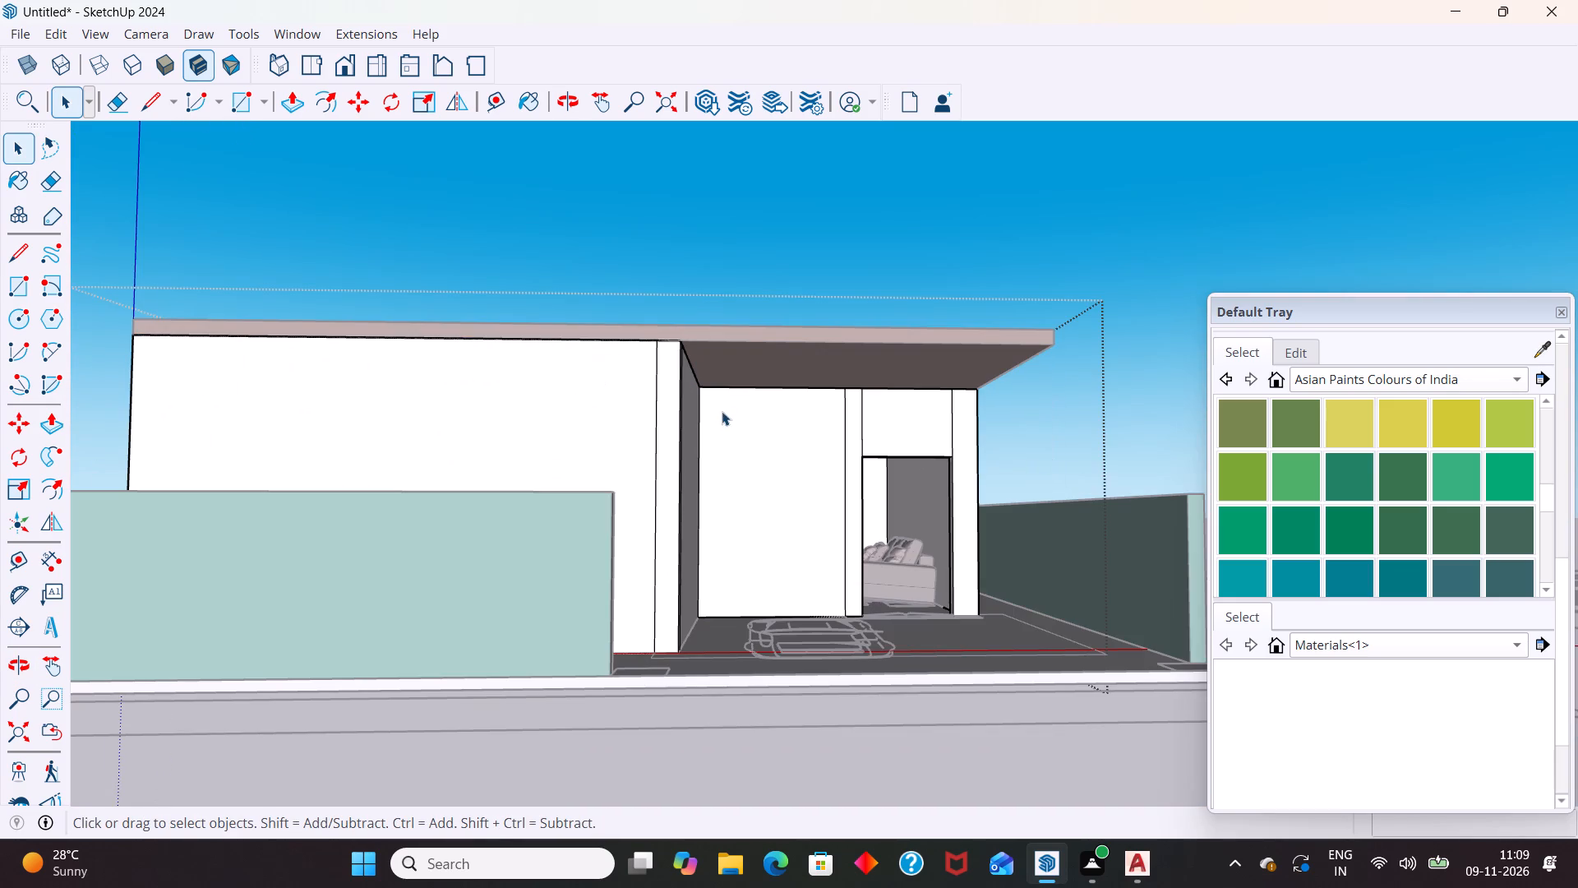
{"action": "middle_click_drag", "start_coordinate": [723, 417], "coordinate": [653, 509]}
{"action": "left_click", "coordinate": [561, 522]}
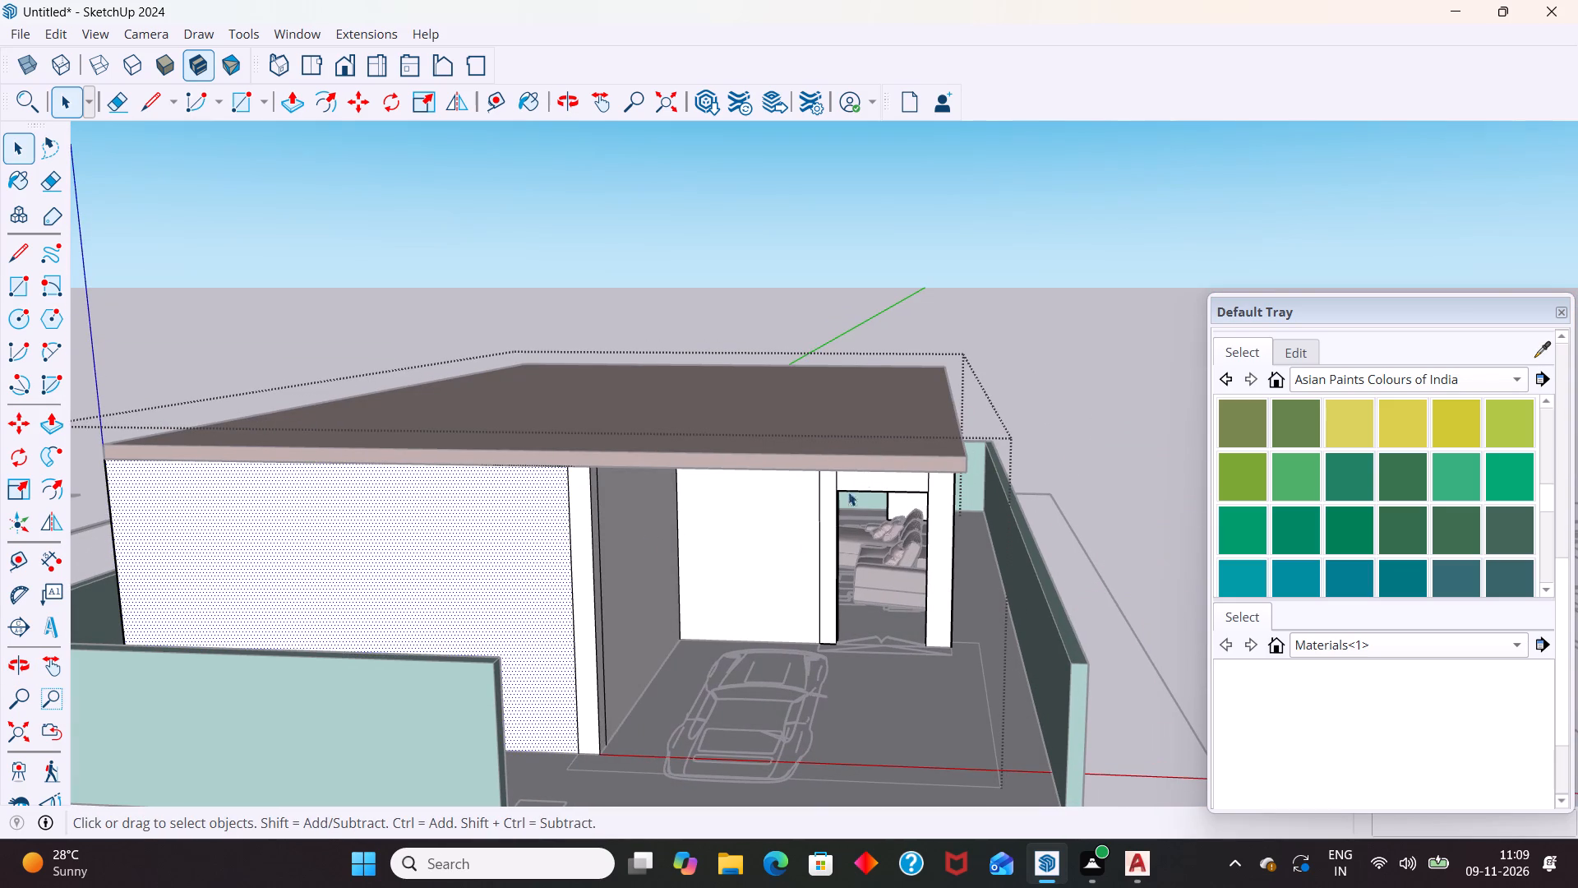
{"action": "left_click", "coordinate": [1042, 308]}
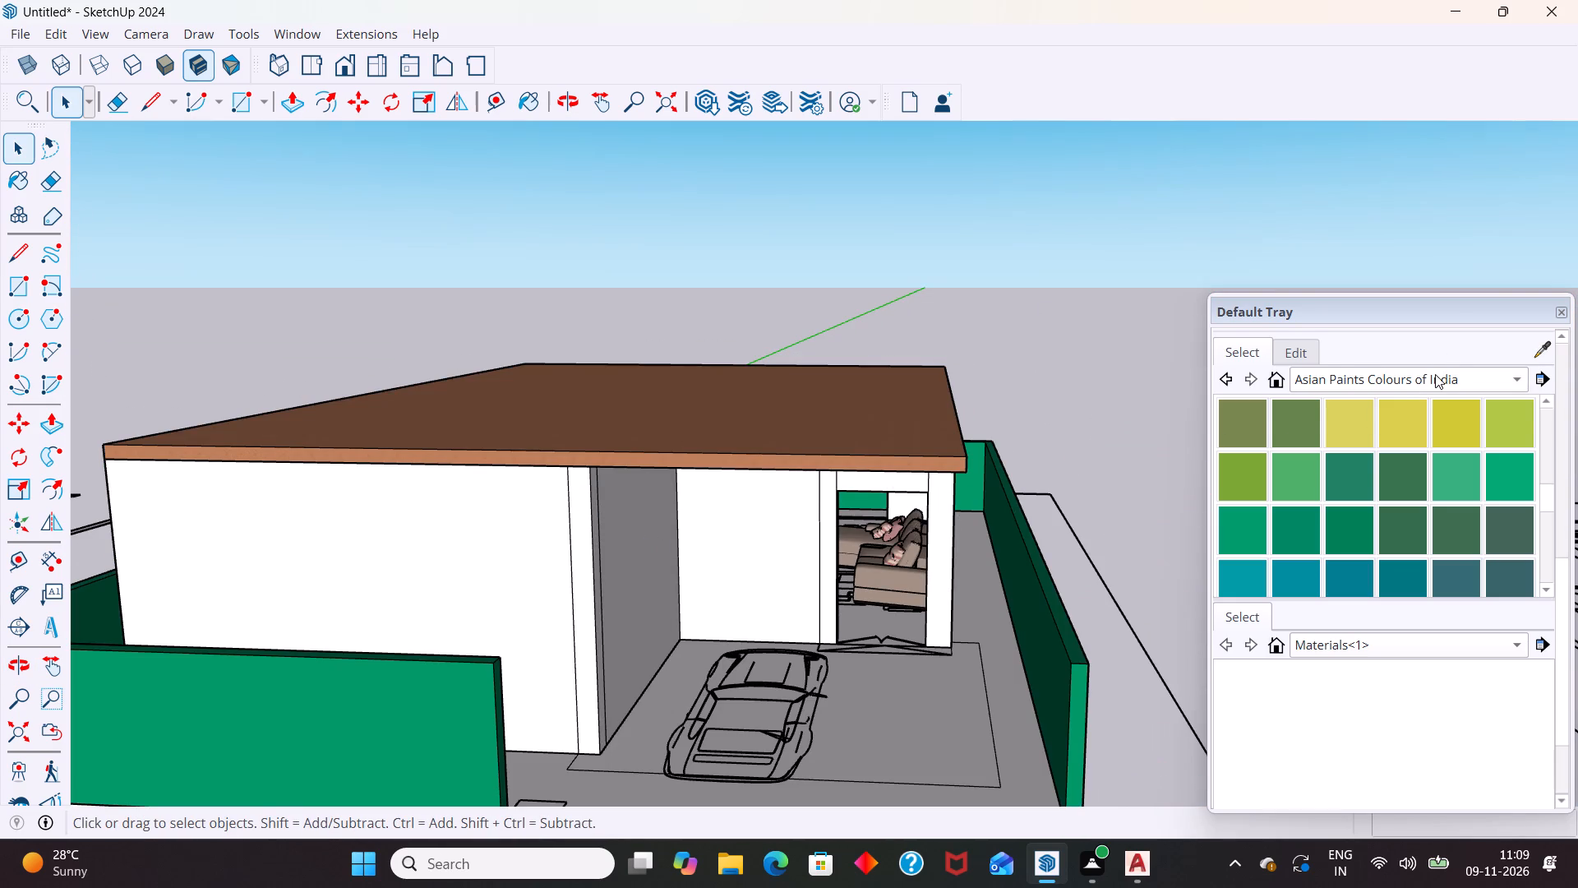
Switch the materials collection to Asian Paints Chromatics.
{"action": "left_click", "coordinate": [1435, 374]}
{"action": "left_click", "coordinate": [1417, 358]}
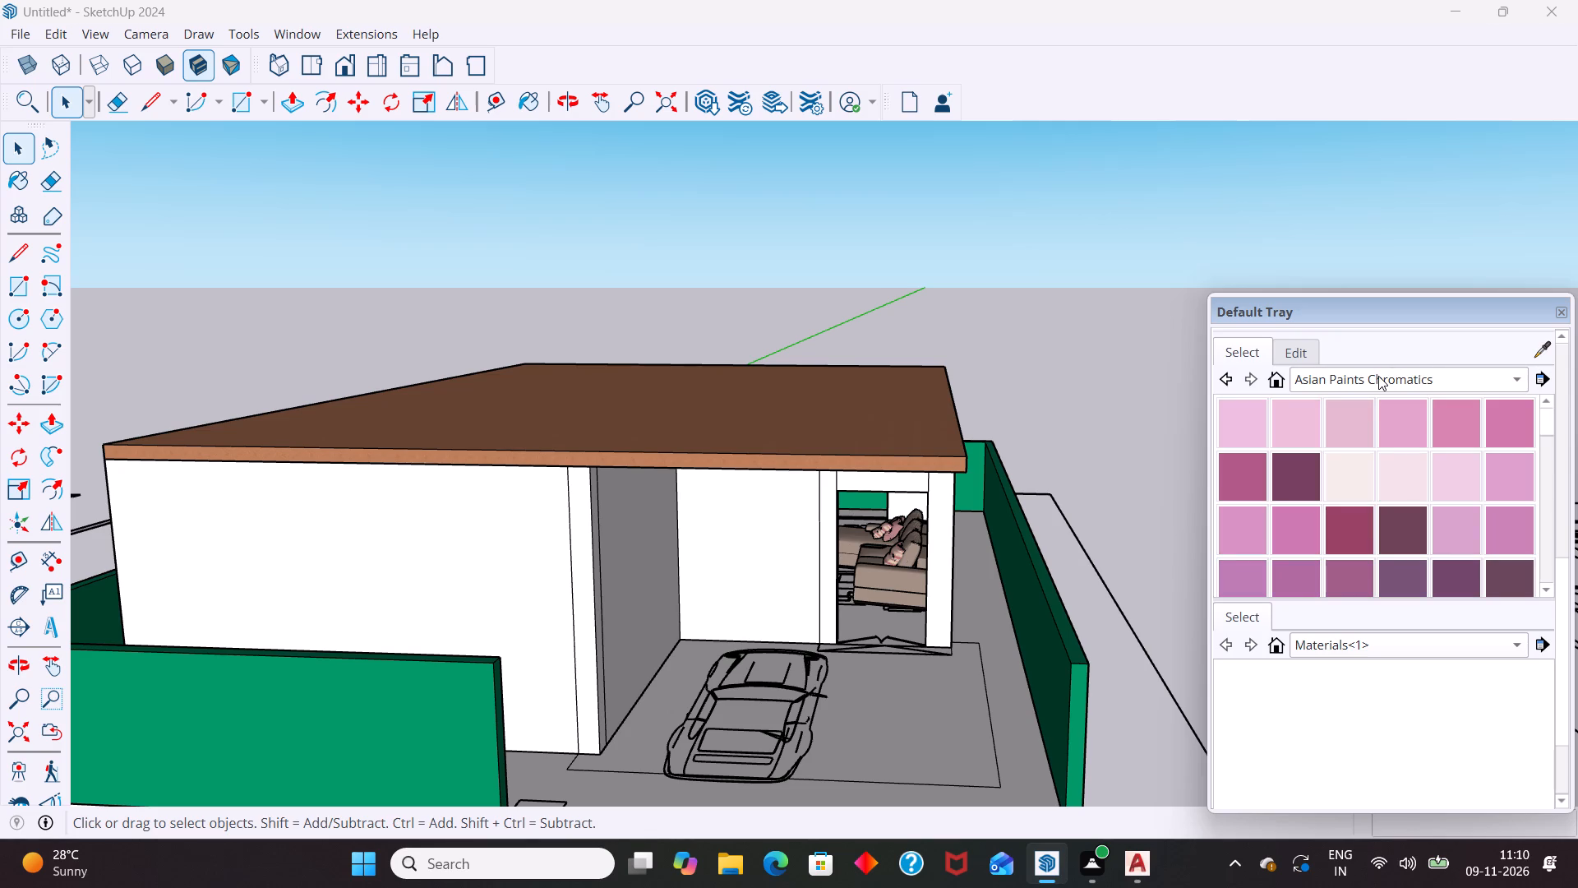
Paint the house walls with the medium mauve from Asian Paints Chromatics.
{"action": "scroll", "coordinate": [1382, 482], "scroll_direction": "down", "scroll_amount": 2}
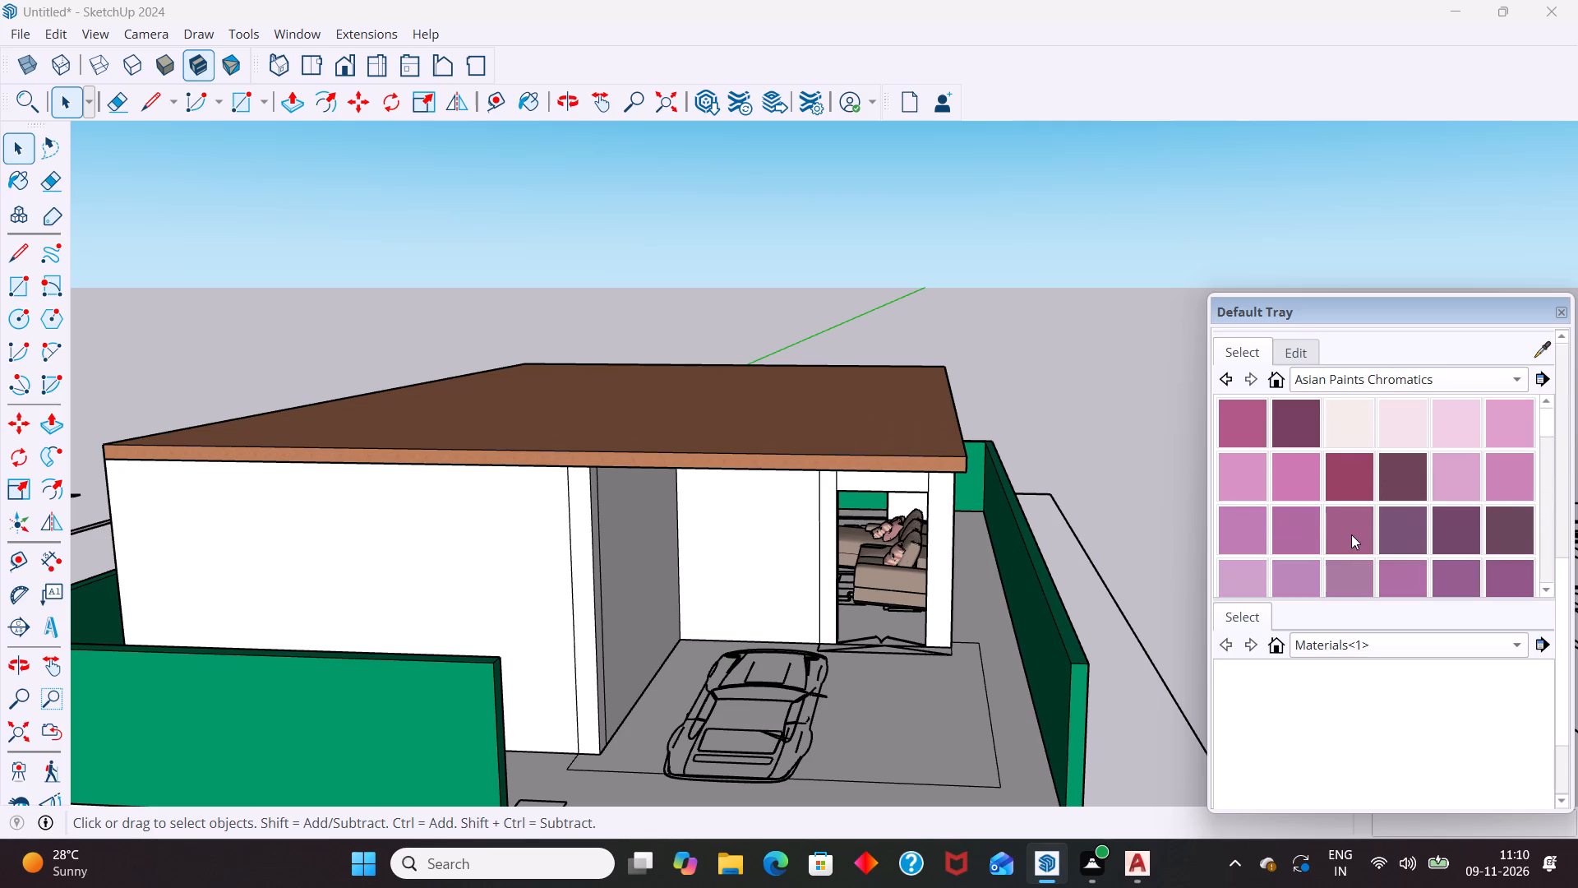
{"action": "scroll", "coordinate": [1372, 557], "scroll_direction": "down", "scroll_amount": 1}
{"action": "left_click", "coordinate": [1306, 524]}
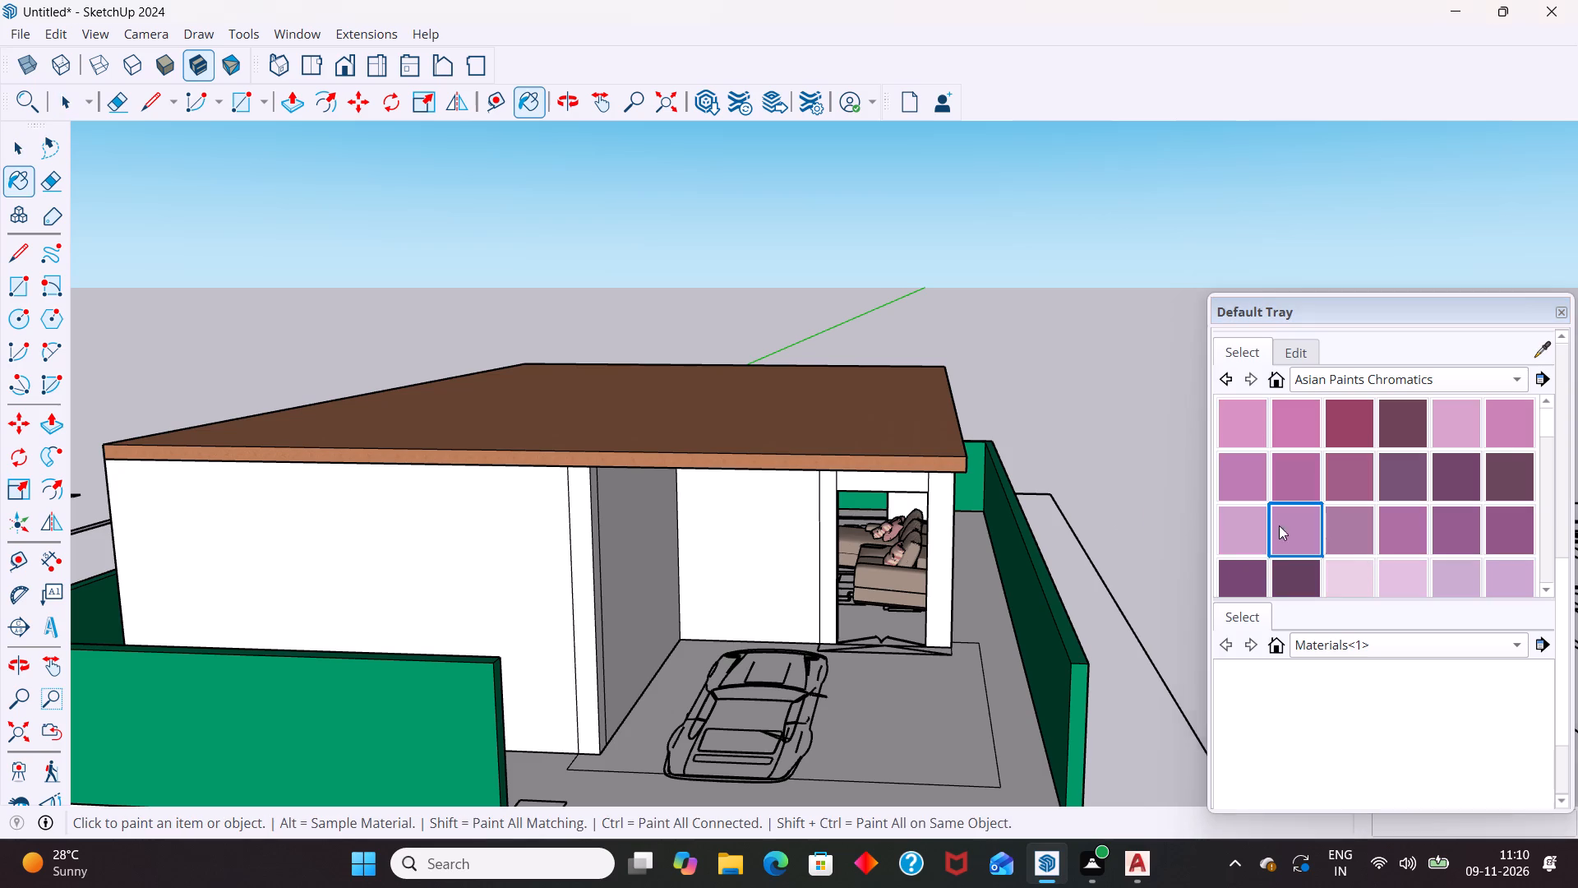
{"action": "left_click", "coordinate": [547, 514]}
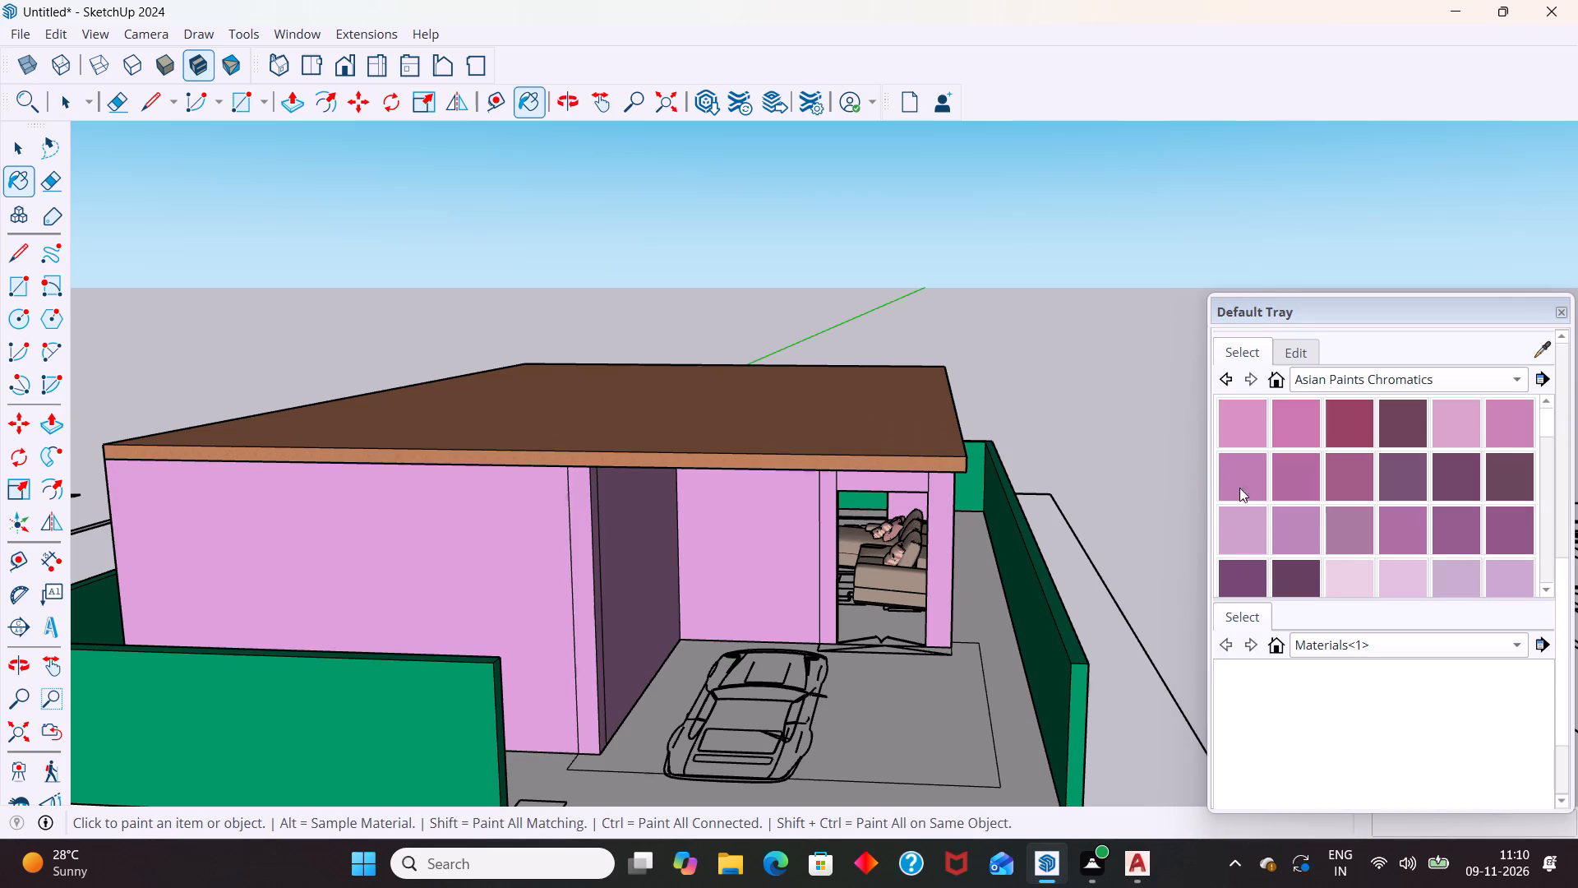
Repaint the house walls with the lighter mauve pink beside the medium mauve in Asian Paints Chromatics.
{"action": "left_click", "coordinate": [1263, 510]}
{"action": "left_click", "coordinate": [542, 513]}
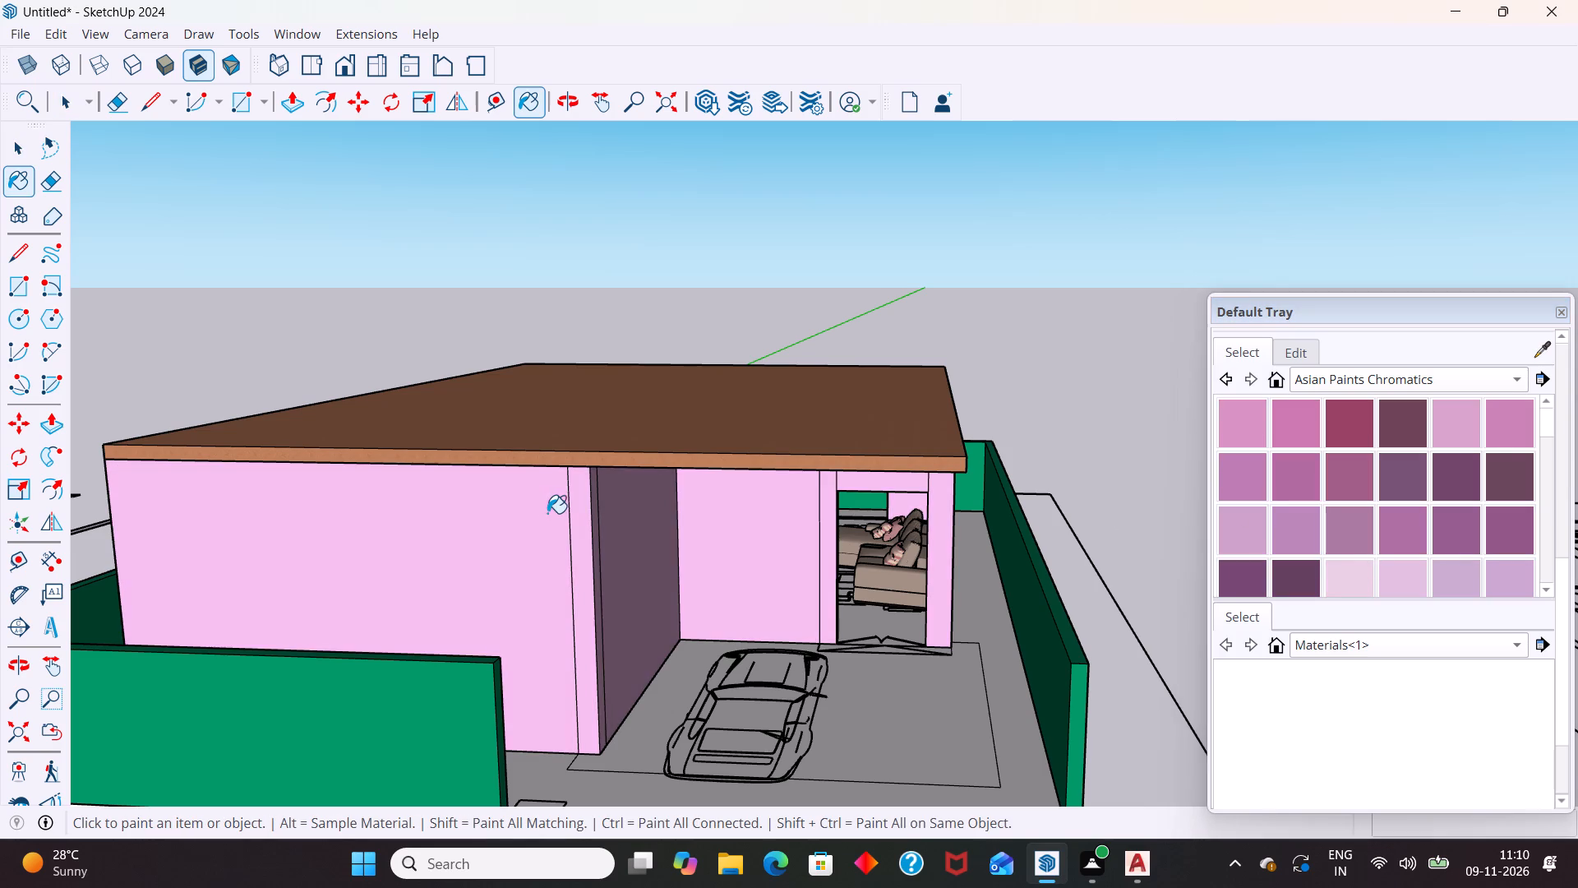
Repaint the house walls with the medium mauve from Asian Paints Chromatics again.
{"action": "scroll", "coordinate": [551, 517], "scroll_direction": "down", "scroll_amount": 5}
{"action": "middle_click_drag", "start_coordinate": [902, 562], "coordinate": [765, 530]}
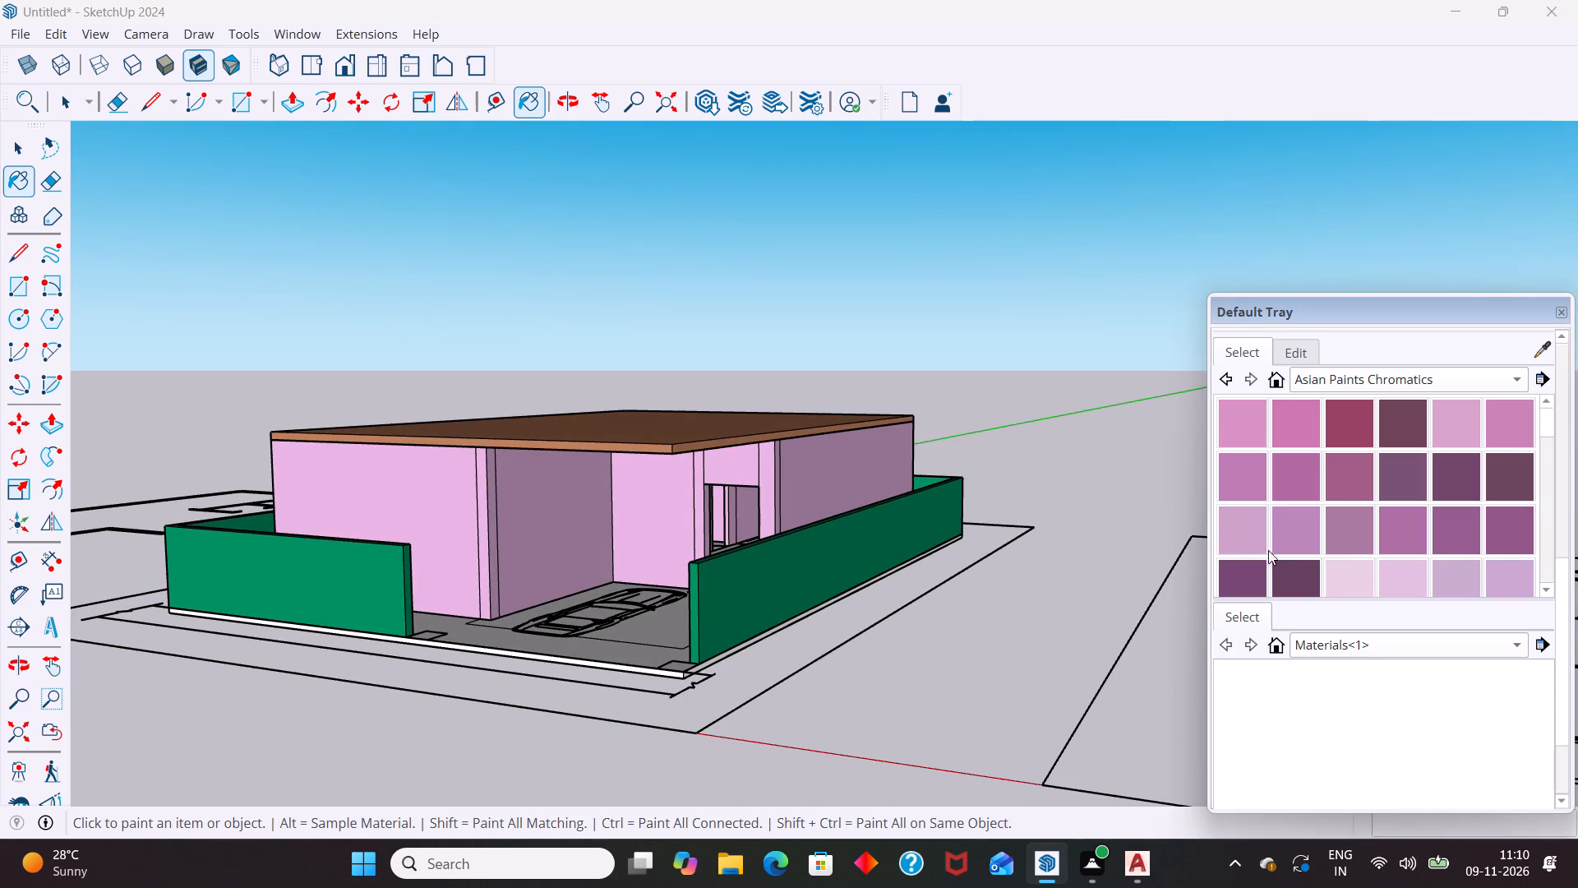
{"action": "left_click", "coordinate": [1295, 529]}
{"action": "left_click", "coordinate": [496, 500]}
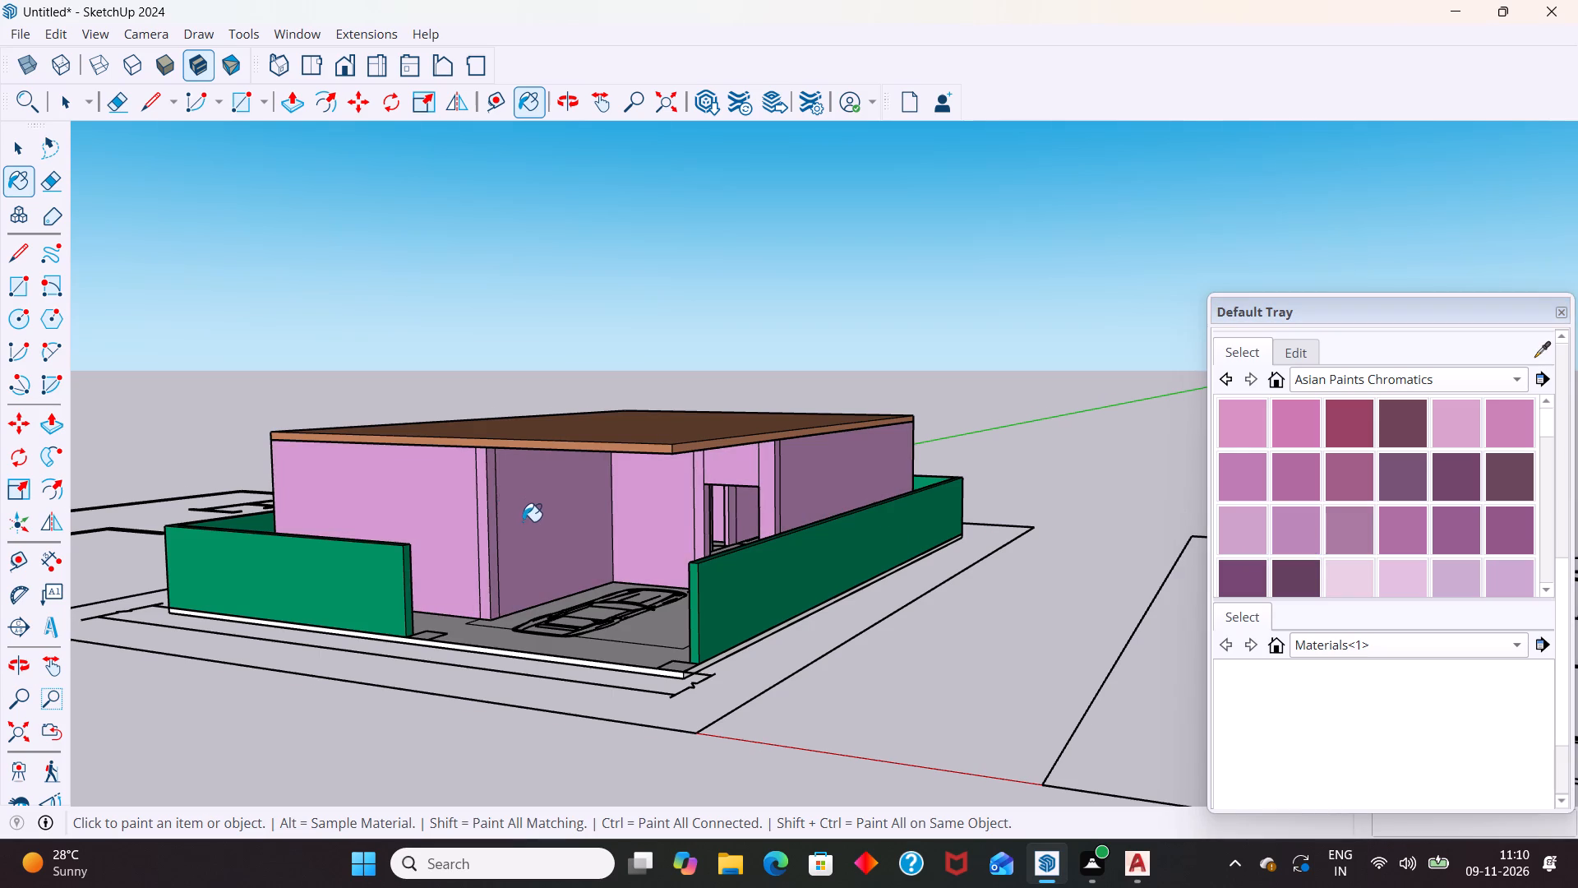
Paint the boundary wall and the house walls with the greyish lavender from Asian Paints Chromatics.
{"action": "middle_click_drag", "start_coordinate": [523, 521], "coordinate": [709, 517]}
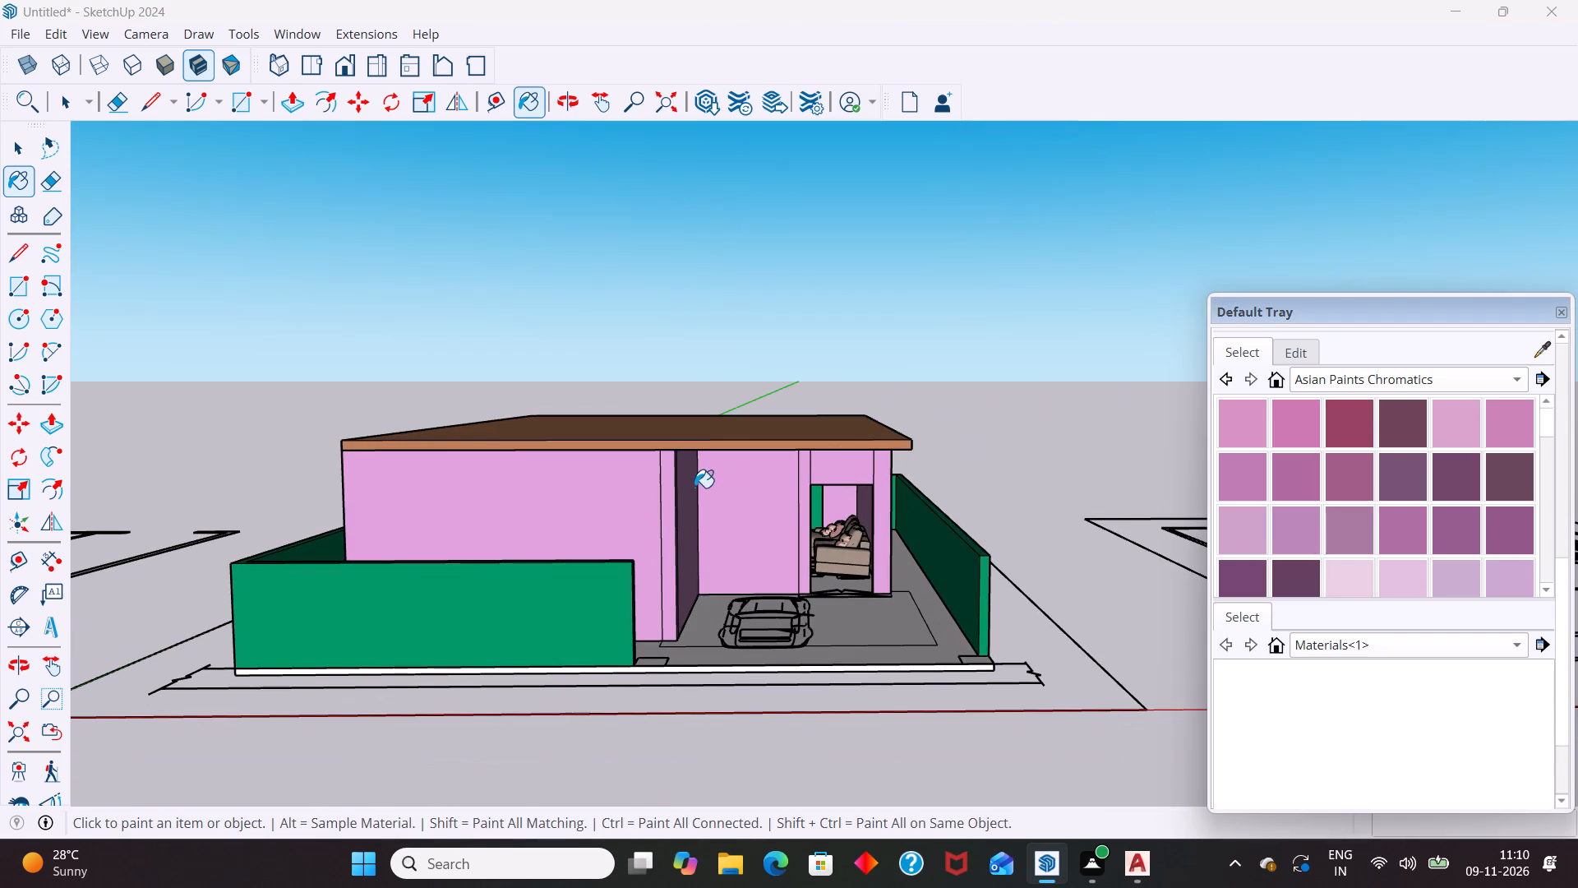
{"action": "scroll", "coordinate": [1260, 514], "scroll_direction": "down", "scroll_amount": 2}
{"action": "scroll", "coordinate": [1353, 502], "scroll_direction": "down", "scroll_amount": 2}
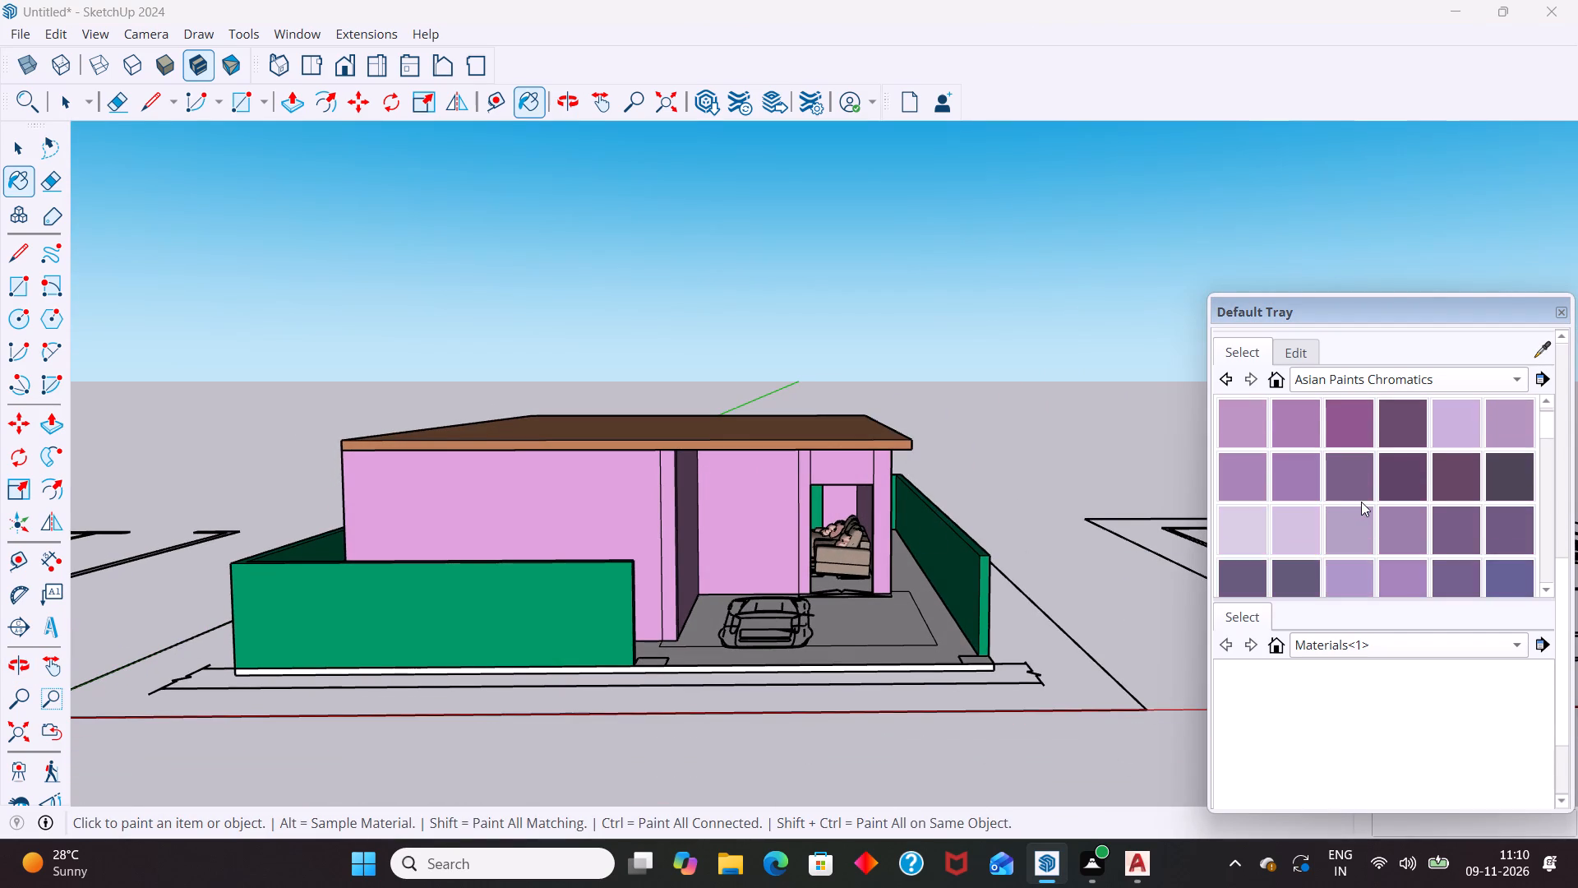
{"action": "left_click", "coordinate": [1357, 516]}
{"action": "left_click", "coordinate": [530, 597]}
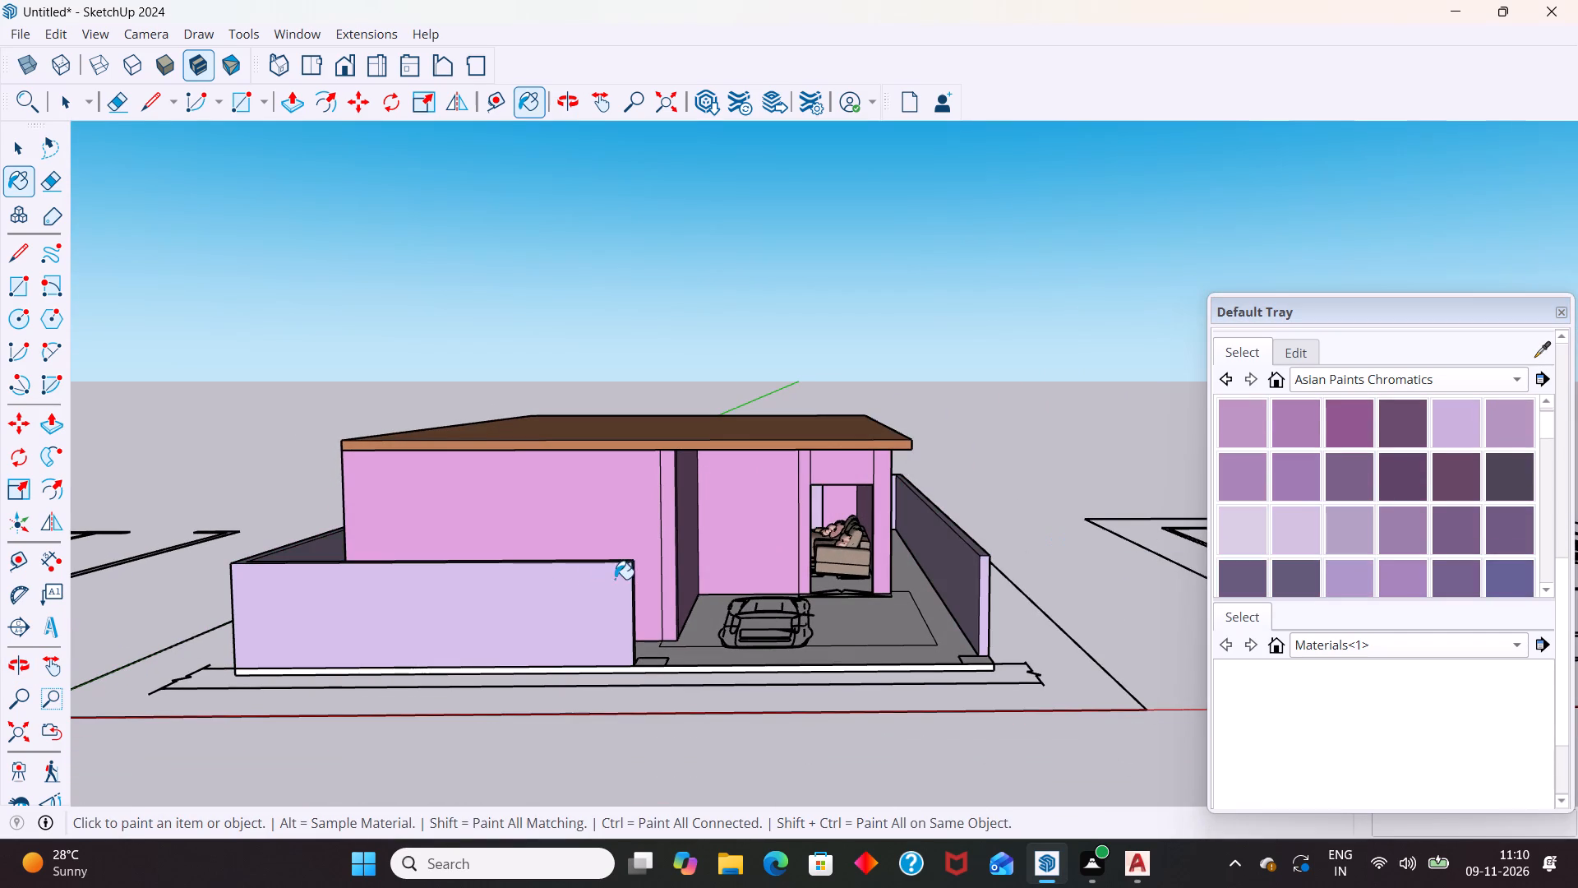
{"action": "middle_click_drag", "start_coordinate": [824, 583], "coordinate": [755, 612]}
{"action": "left_click", "coordinate": [588, 529]}
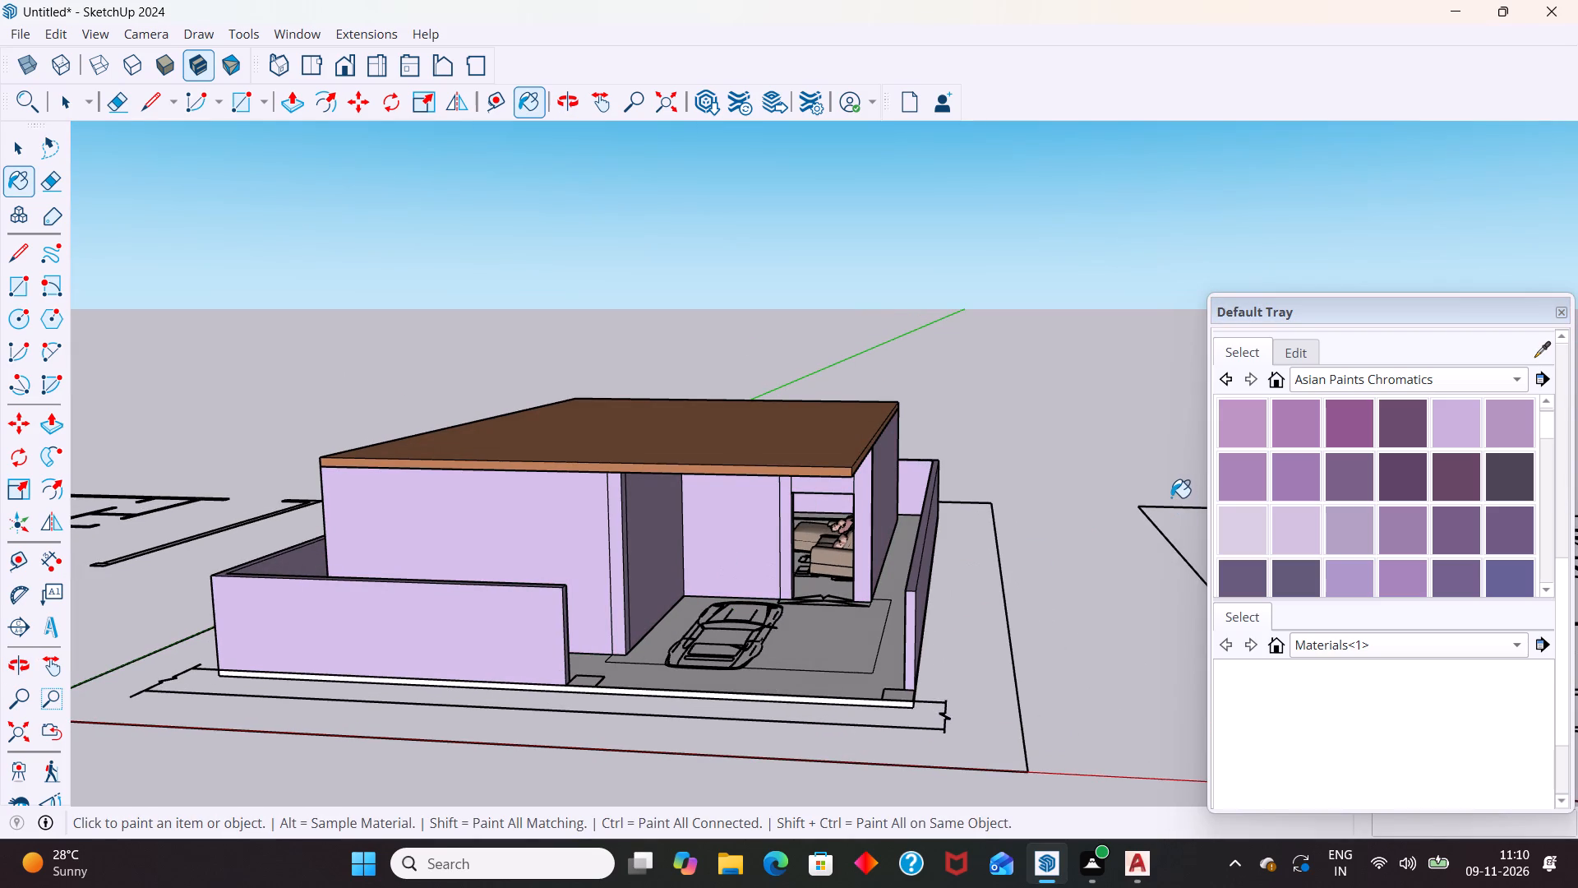
Repaint the boundary wall with the pale lilac beside the greyish lavender in Asian Paints Chromatics.
{"action": "left_click", "coordinate": [1307, 525]}
{"action": "left_click", "coordinate": [519, 626]}
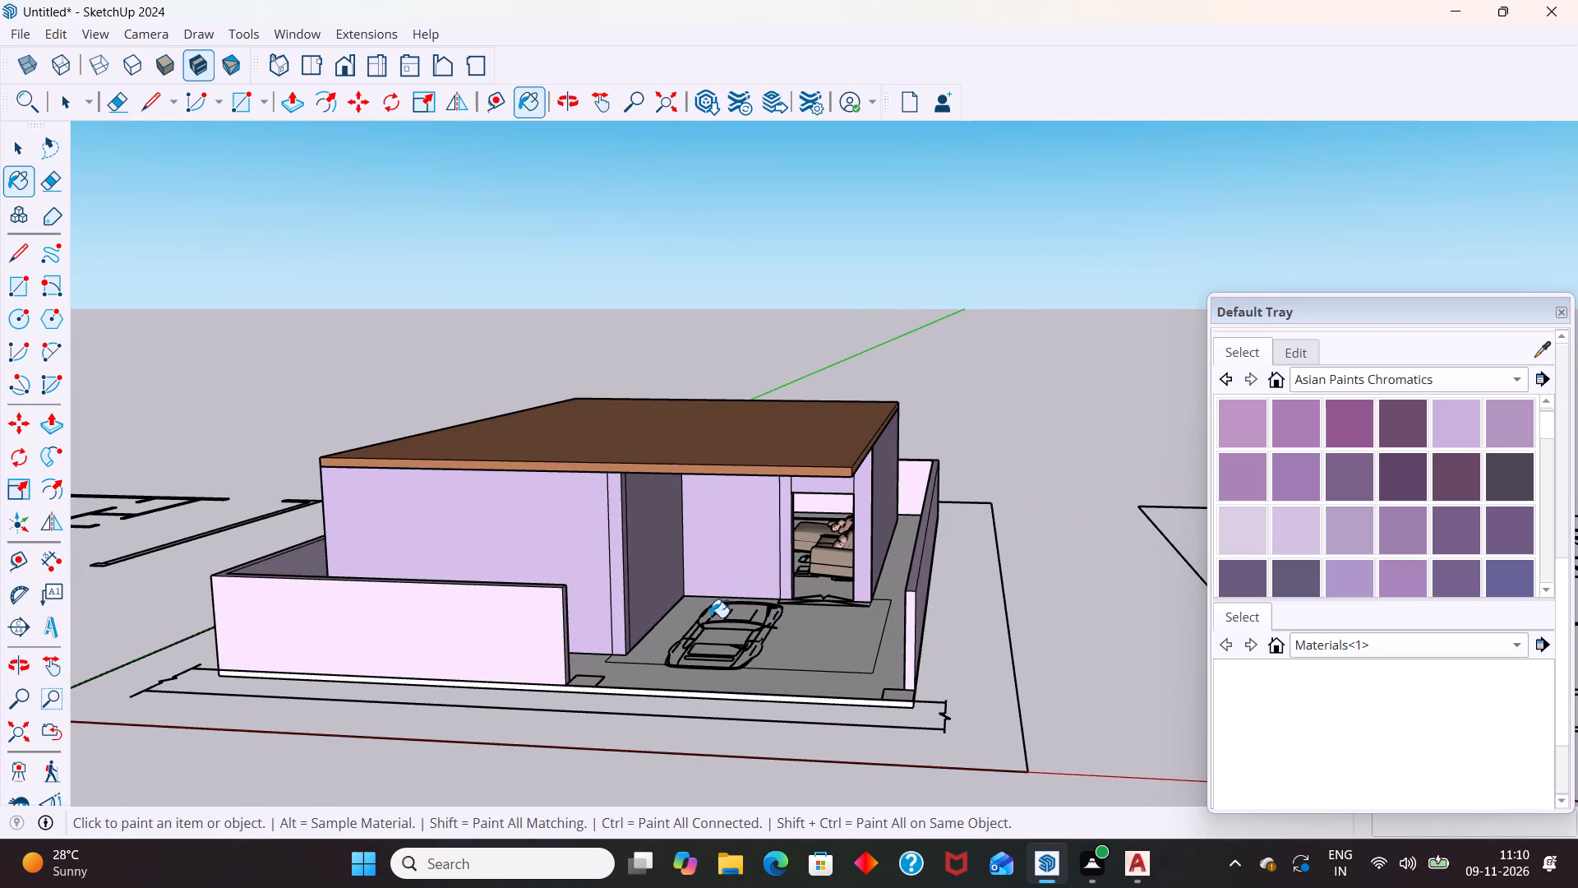
Paint the roof slab with the dark plum purple from Asian Paints Chromatics.
{"action": "middle_click_drag", "start_coordinate": [723, 620], "coordinate": [789, 629]}
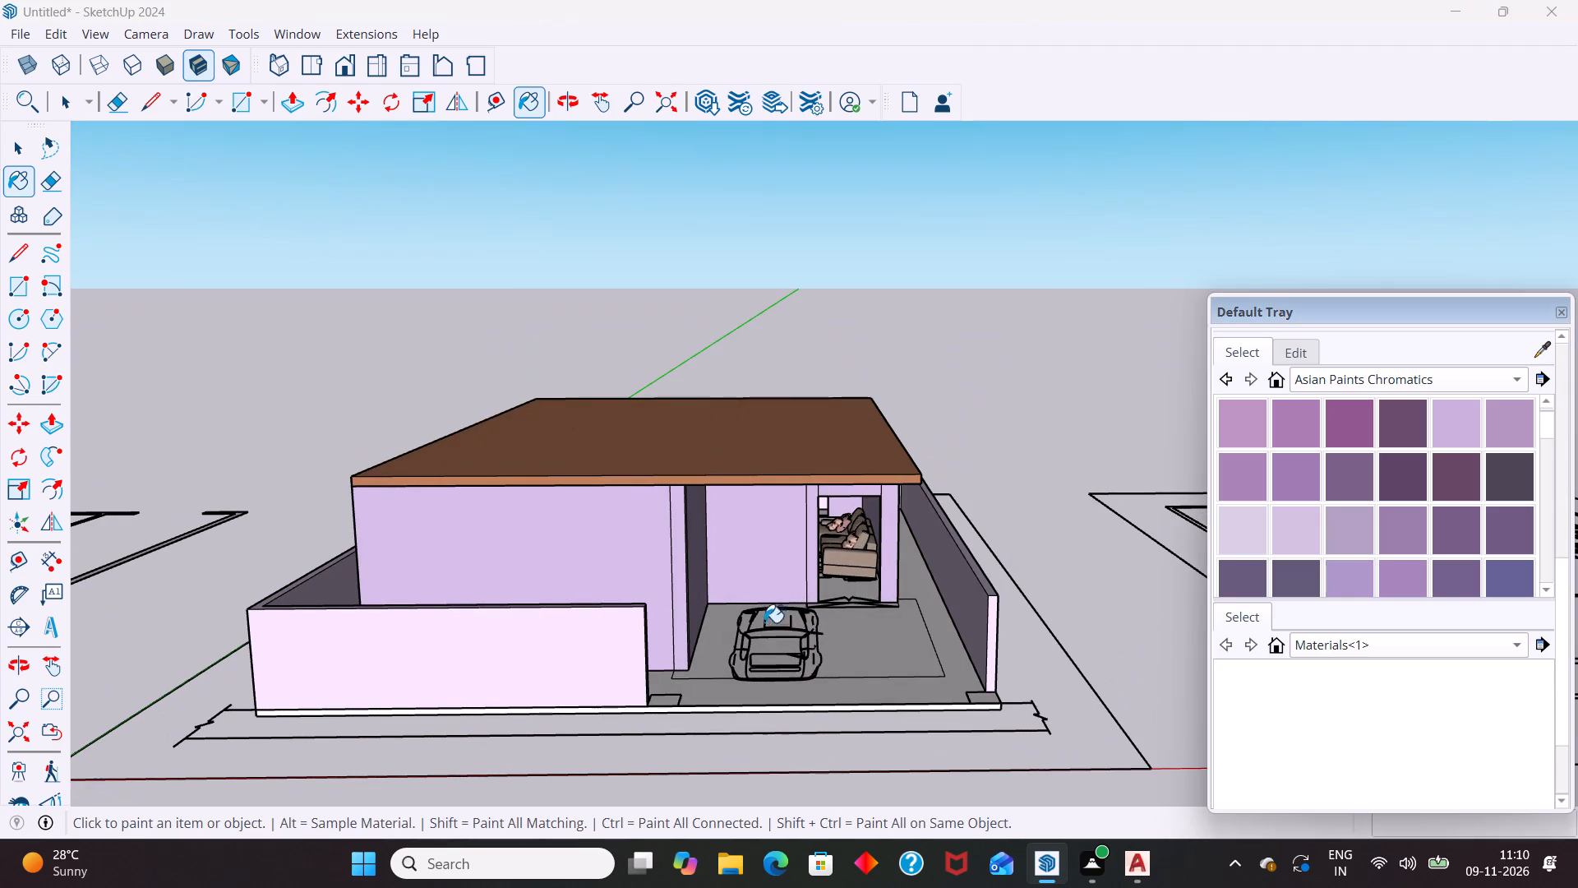
{"action": "left_click", "coordinate": [1393, 424]}
{"action": "left_click", "coordinate": [759, 472]}
Examine the purple colour scheme on the roof, house walls and boundary wall from several sides and at the entrance.
{"action": "scroll", "coordinate": [759, 472], "scroll_direction": "down", "scroll_amount": 5}
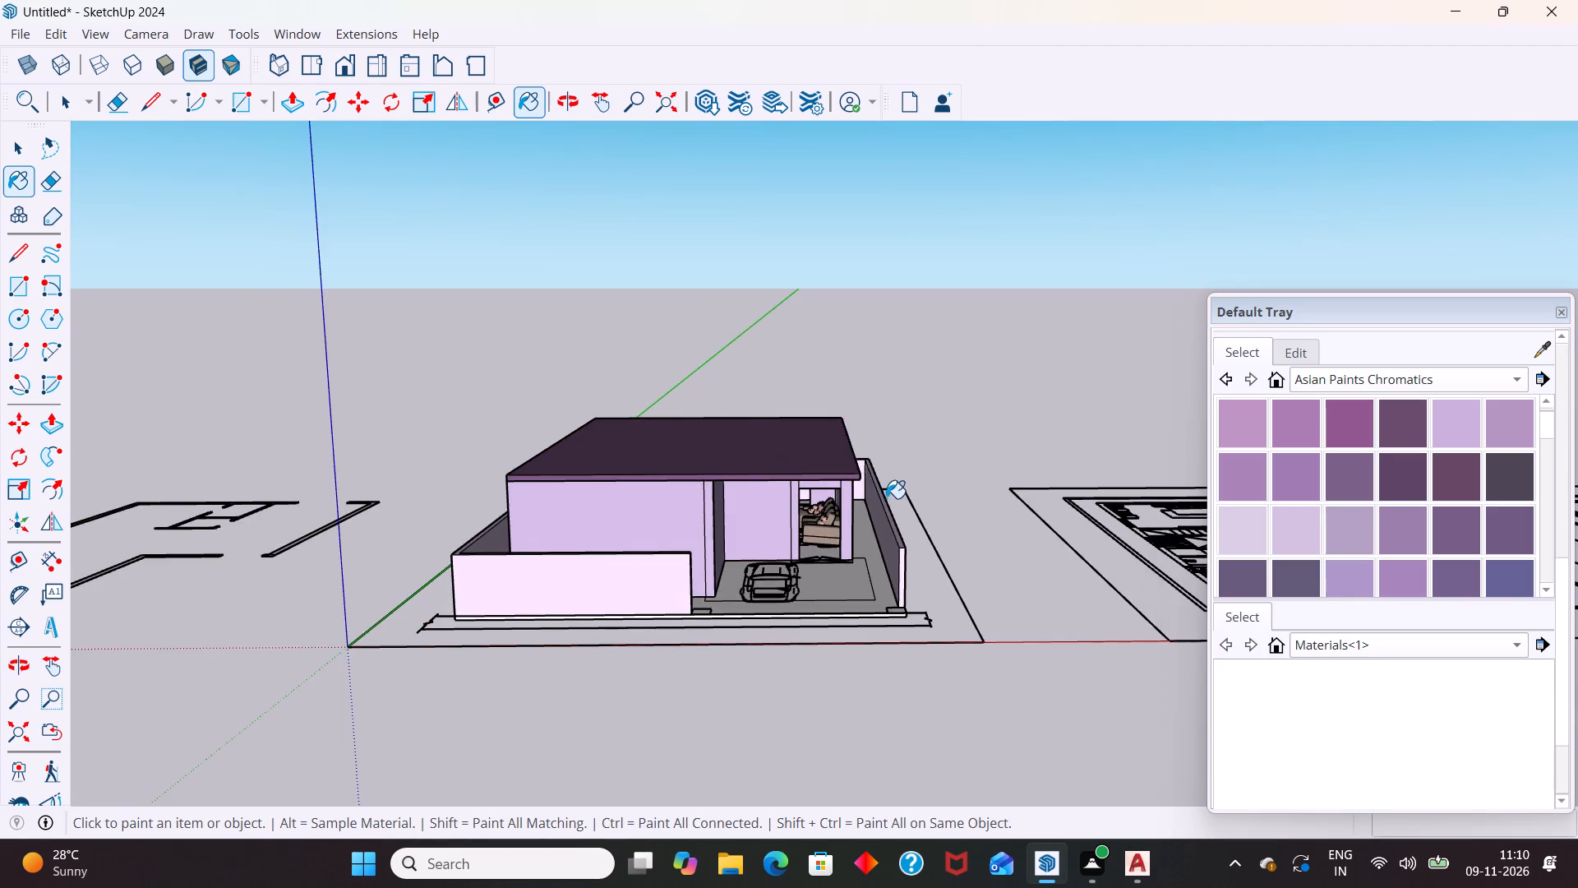
{"action": "middle_click_drag", "start_coordinate": [793, 520], "coordinate": [631, 476]}
{"action": "scroll", "coordinate": [798, 372], "scroll_direction": "up", "scroll_amount": 5}
{"action": "scroll", "coordinate": [799, 435], "scroll_direction": "down", "scroll_amount": 8}
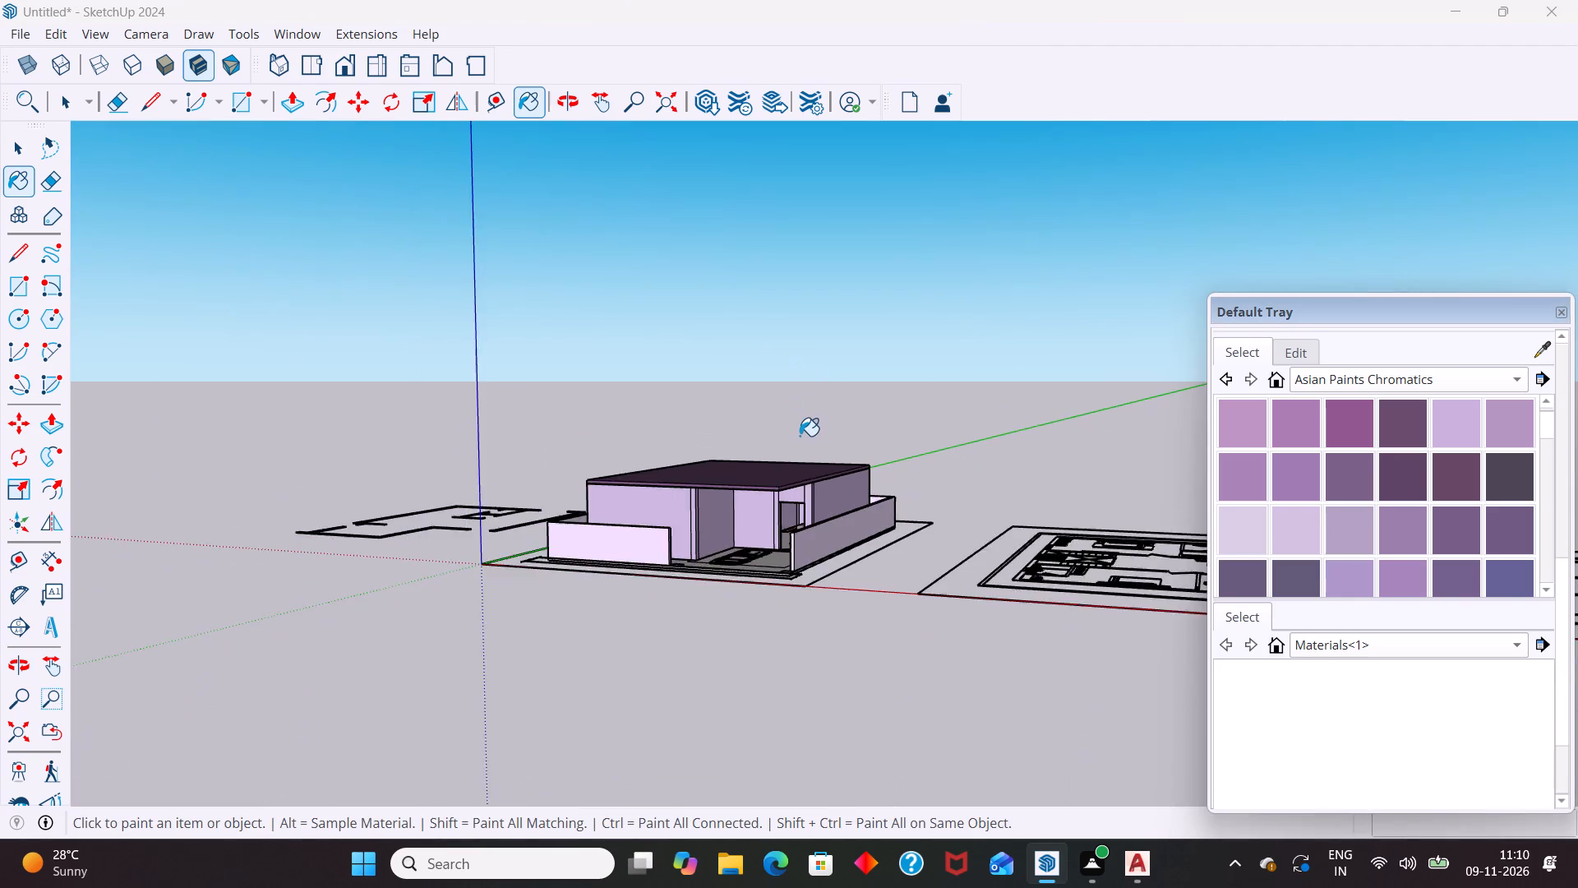
{"action": "middle_click_drag", "start_coordinate": [795, 482], "coordinate": [872, 493]}
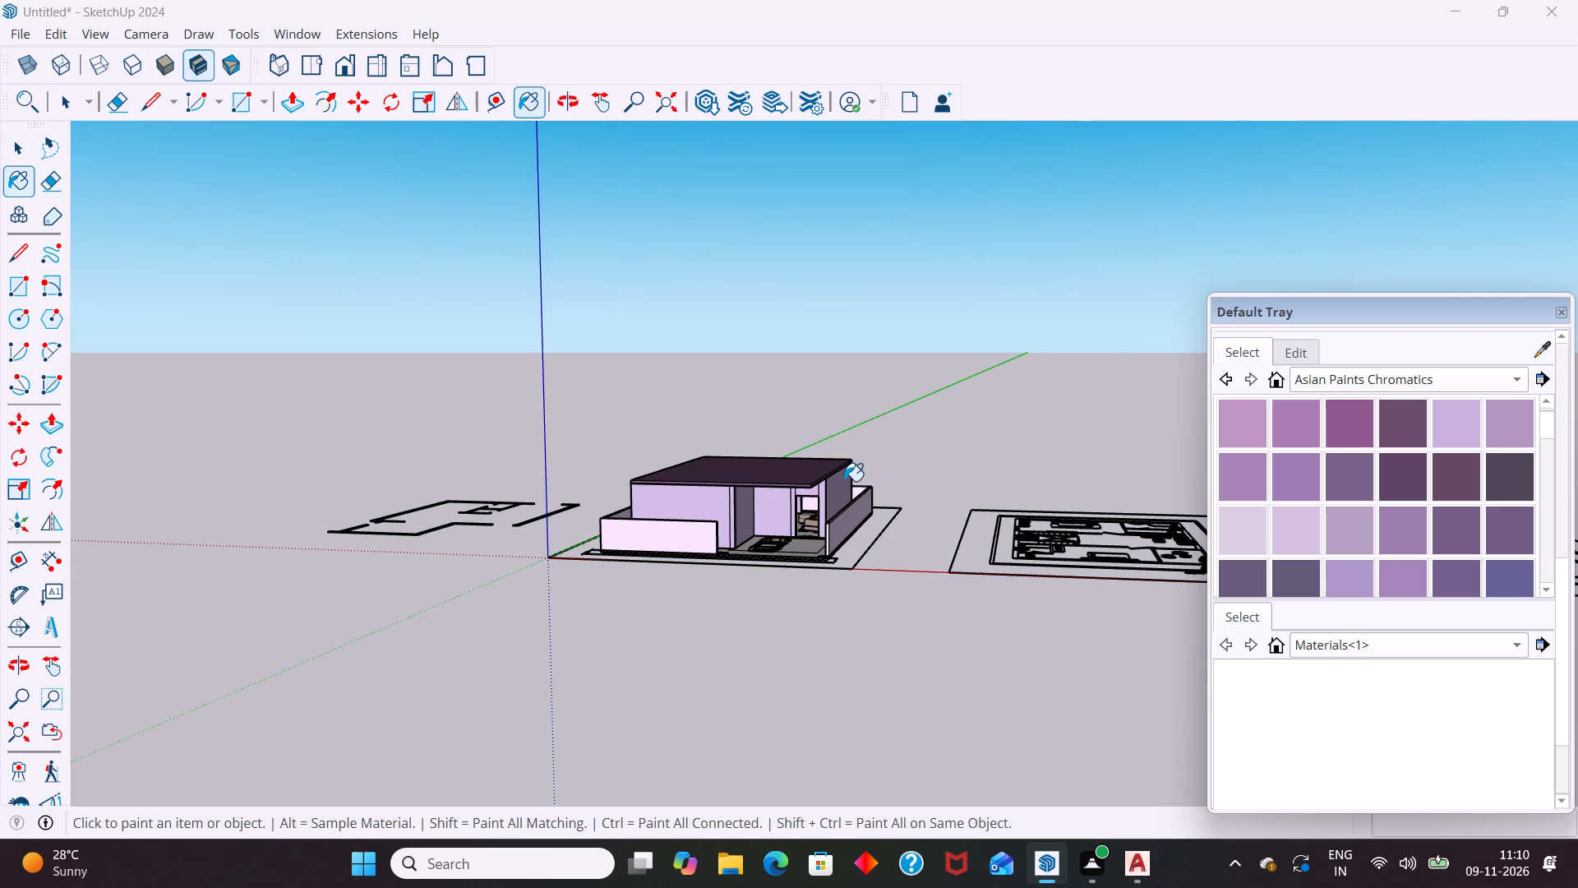
{"action": "key", "text": "space"}
{"action": "scroll", "coordinate": [819, 497], "scroll_direction": "up", "scroll_amount": 17}
{"action": "middle_click_drag", "start_coordinate": [796, 546], "coordinate": [834, 606]}
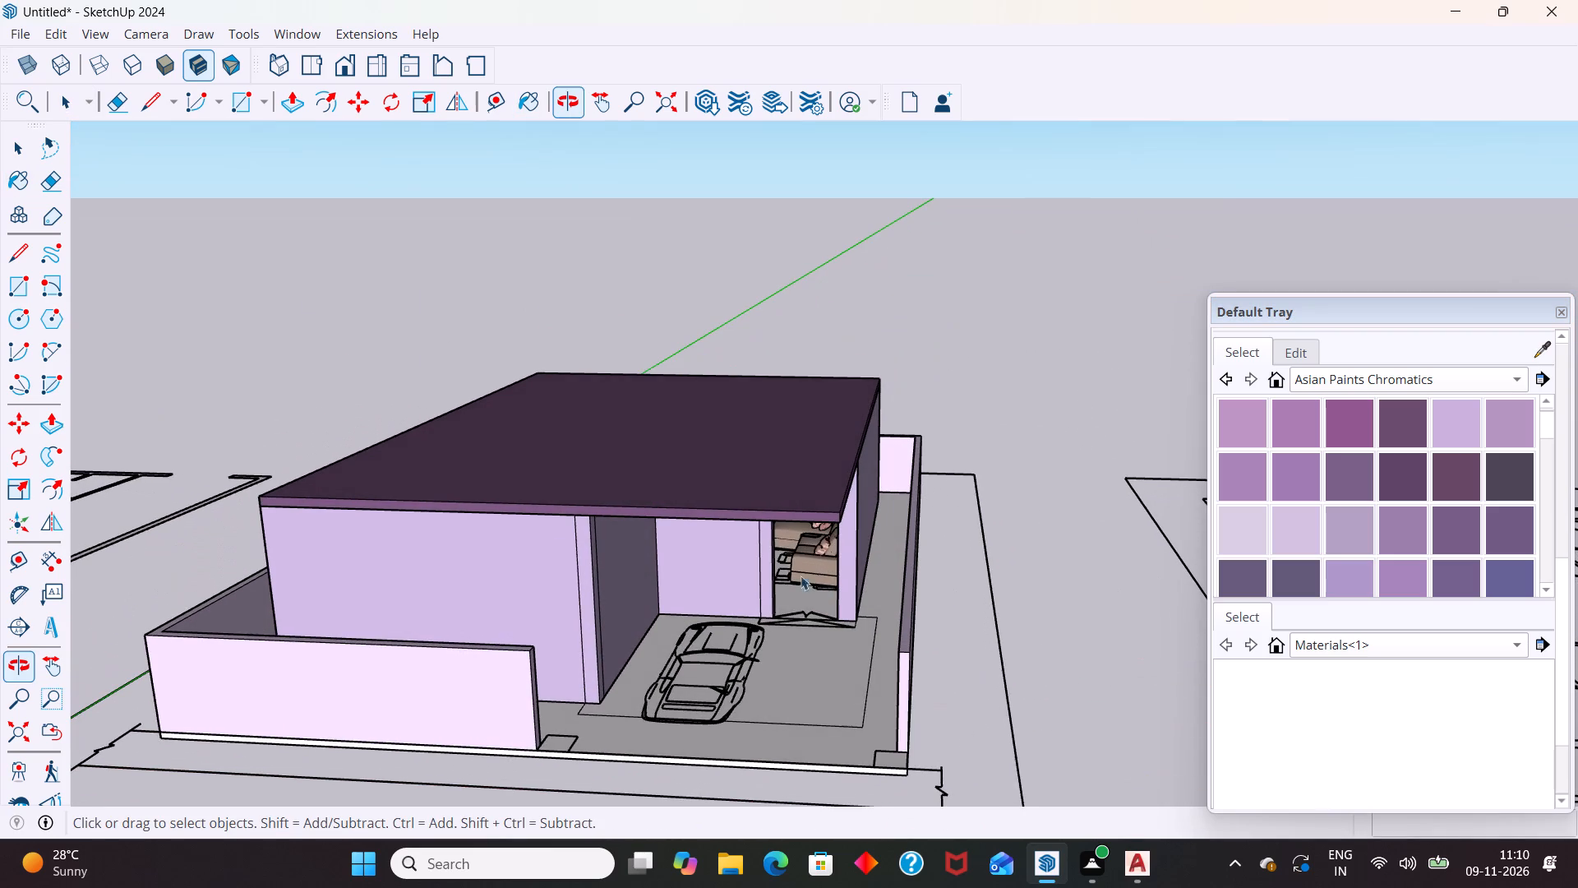
{"action": "middle_click_drag", "start_coordinate": [710, 521], "coordinate": [572, 529]}
{"action": "scroll", "coordinate": [542, 526], "scroll_direction": "up", "scroll_amount": 1}
{"action": "scroll", "coordinate": [768, 562], "scroll_direction": "down", "scroll_amount": 3}
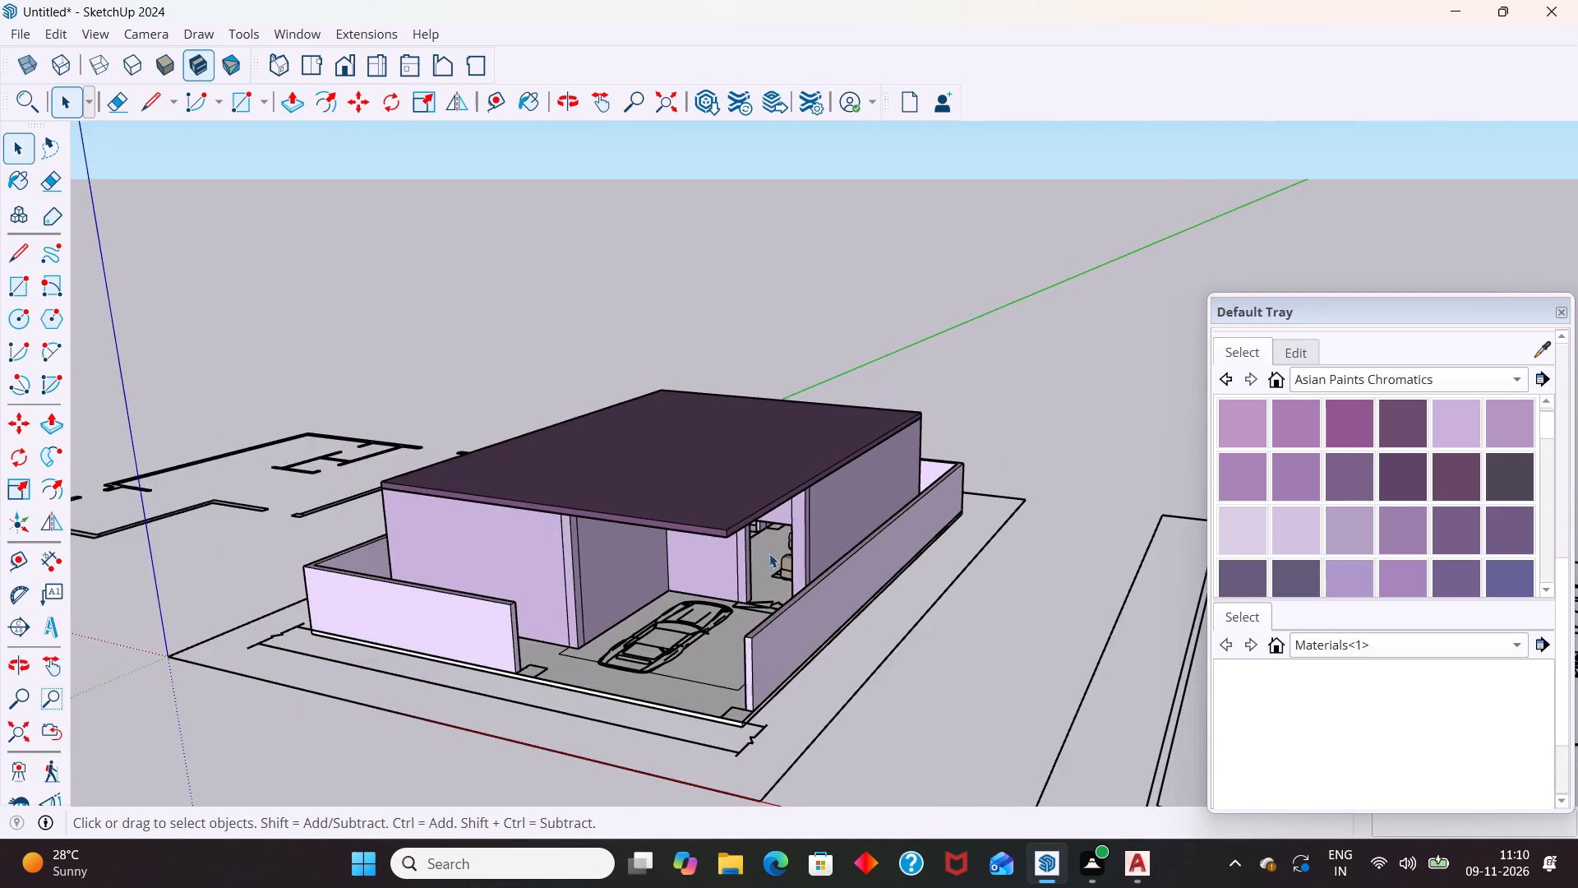
{"action": "middle_click_drag", "start_coordinate": [719, 550], "coordinate": [660, 355]}
{"action": "middle_click_drag", "start_coordinate": [695, 414], "coordinate": [957, 525]}
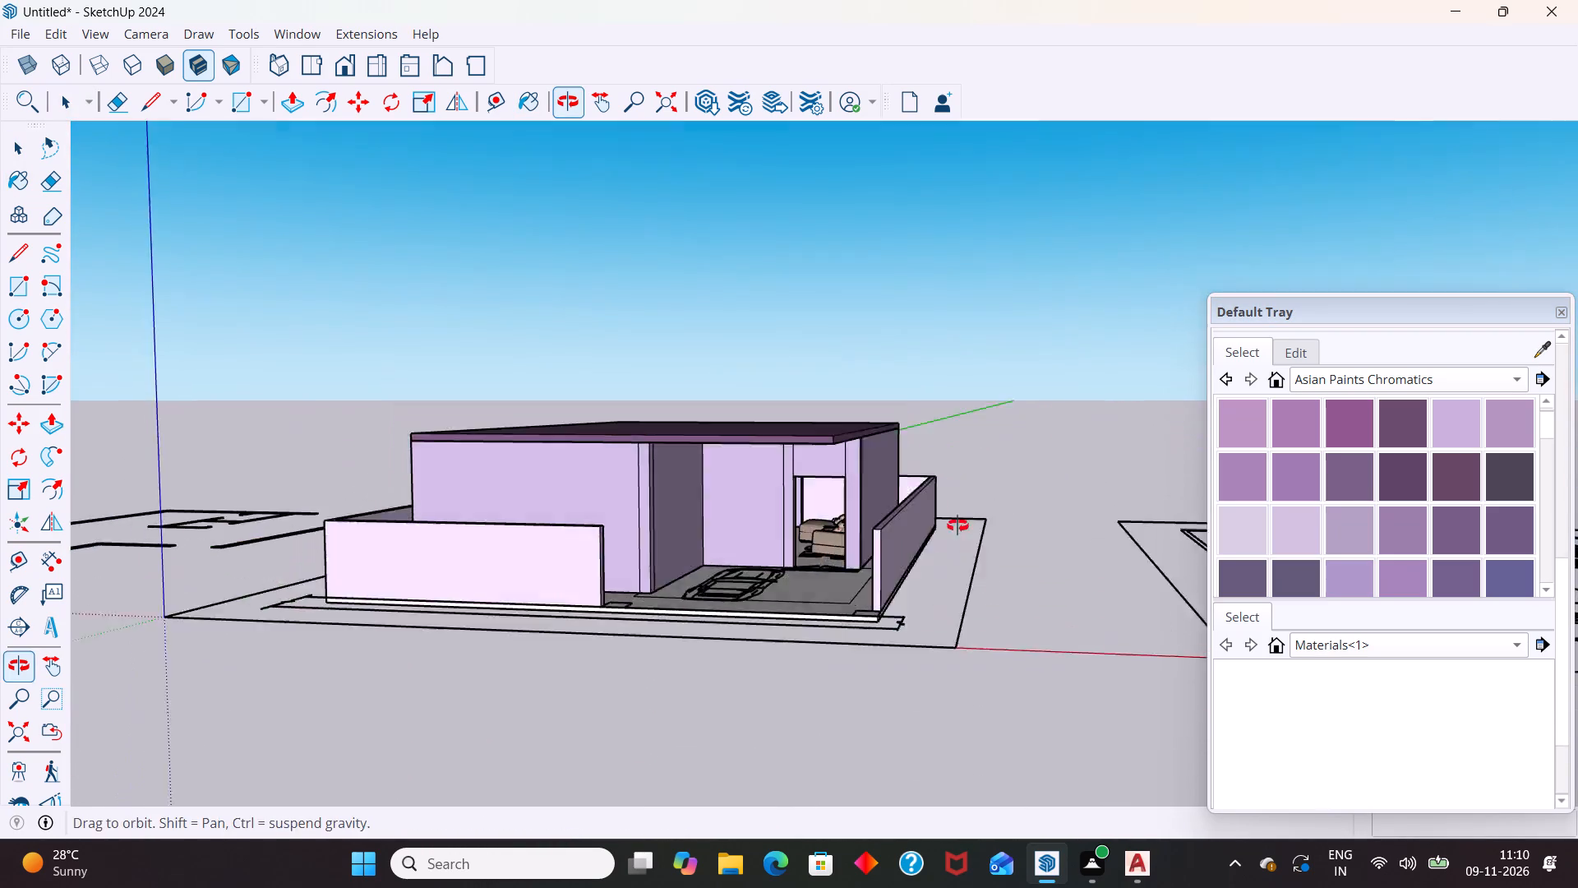
{"action": "middle_click_drag", "start_coordinate": [957, 525], "coordinate": [967, 522]}
{"action": "middle_click_drag", "start_coordinate": [608, 431], "coordinate": [747, 488]}
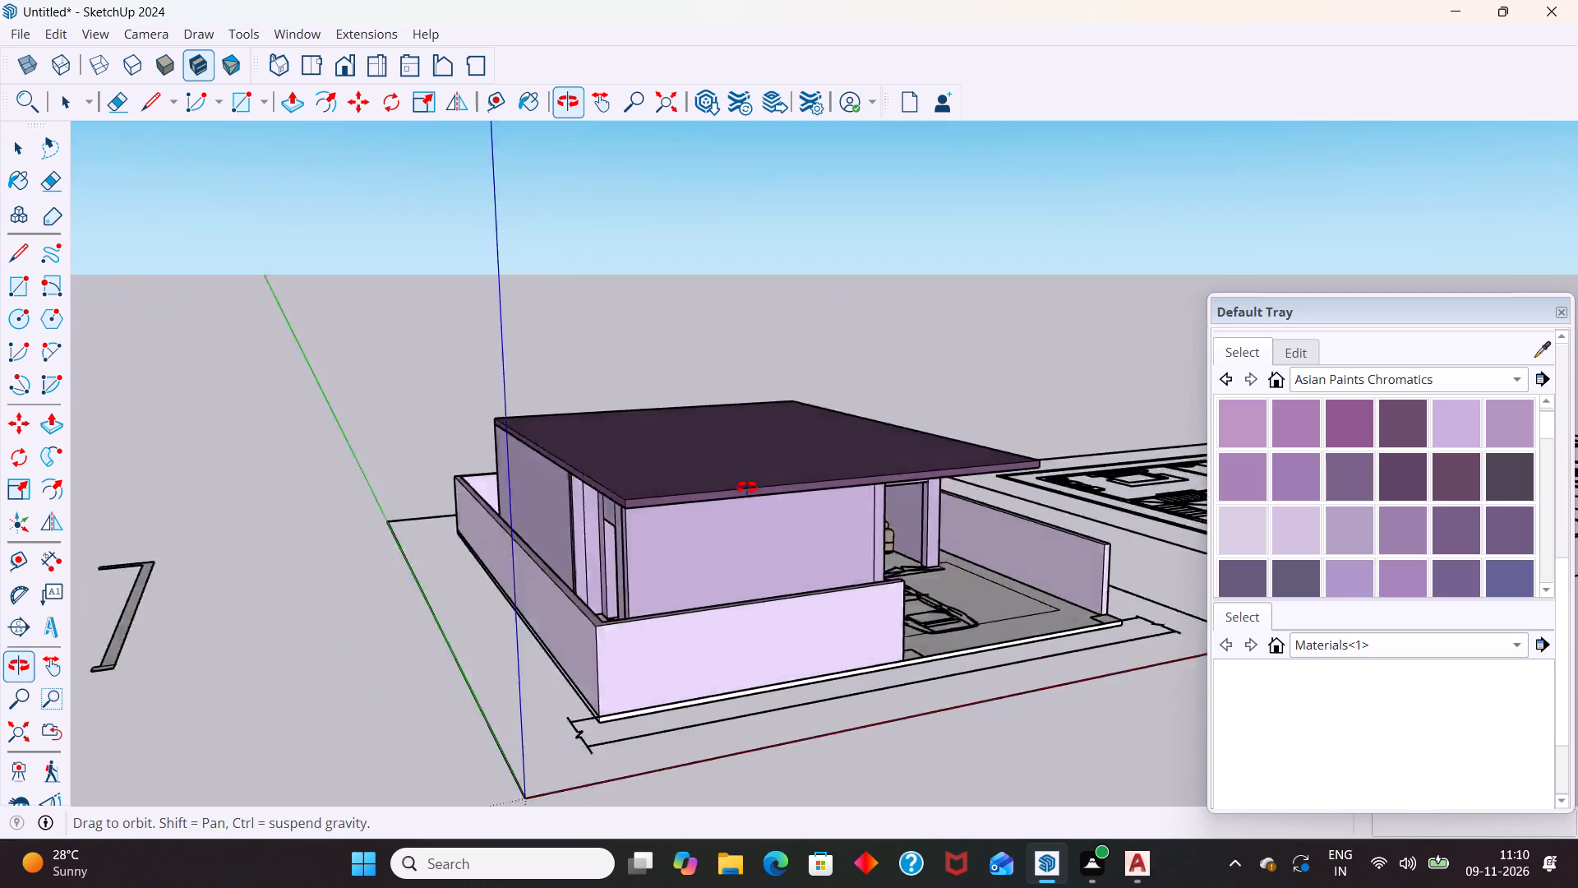
{"action": "middle_click_drag", "start_coordinate": [747, 488], "coordinate": [578, 496]}
{"action": "scroll", "coordinate": [927, 553], "scroll_direction": "up", "scroll_amount": 8}
{"action": "middle_click_drag", "start_coordinate": [855, 511], "coordinate": [818, 467]}
{"action": "scroll", "coordinate": [777, 441], "scroll_direction": "up", "scroll_amount": 2}
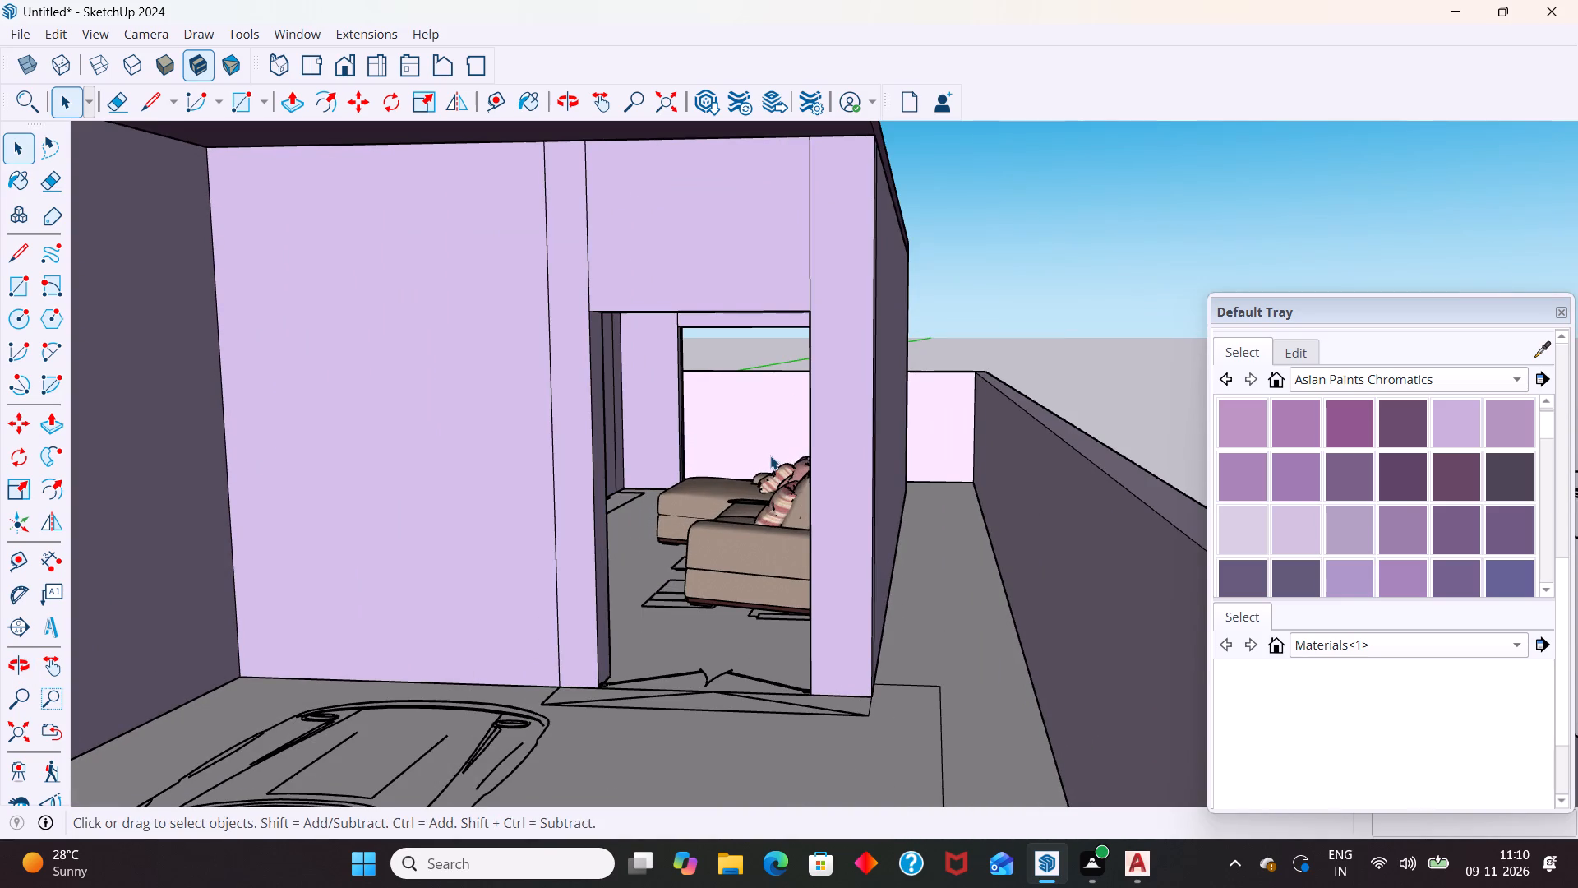
{"action": "scroll", "coordinate": [757, 472], "scroll_direction": "down", "scroll_amount": 11}
{"action": "middle_click_drag", "start_coordinate": [812, 559], "coordinate": [630, 656]}
{"action": "scroll", "coordinate": [738, 517], "scroll_direction": "down", "scroll_amount": 5}
Select the house walls and switch the model's face style to Shaded.
{"action": "left_click", "coordinate": [656, 450]}
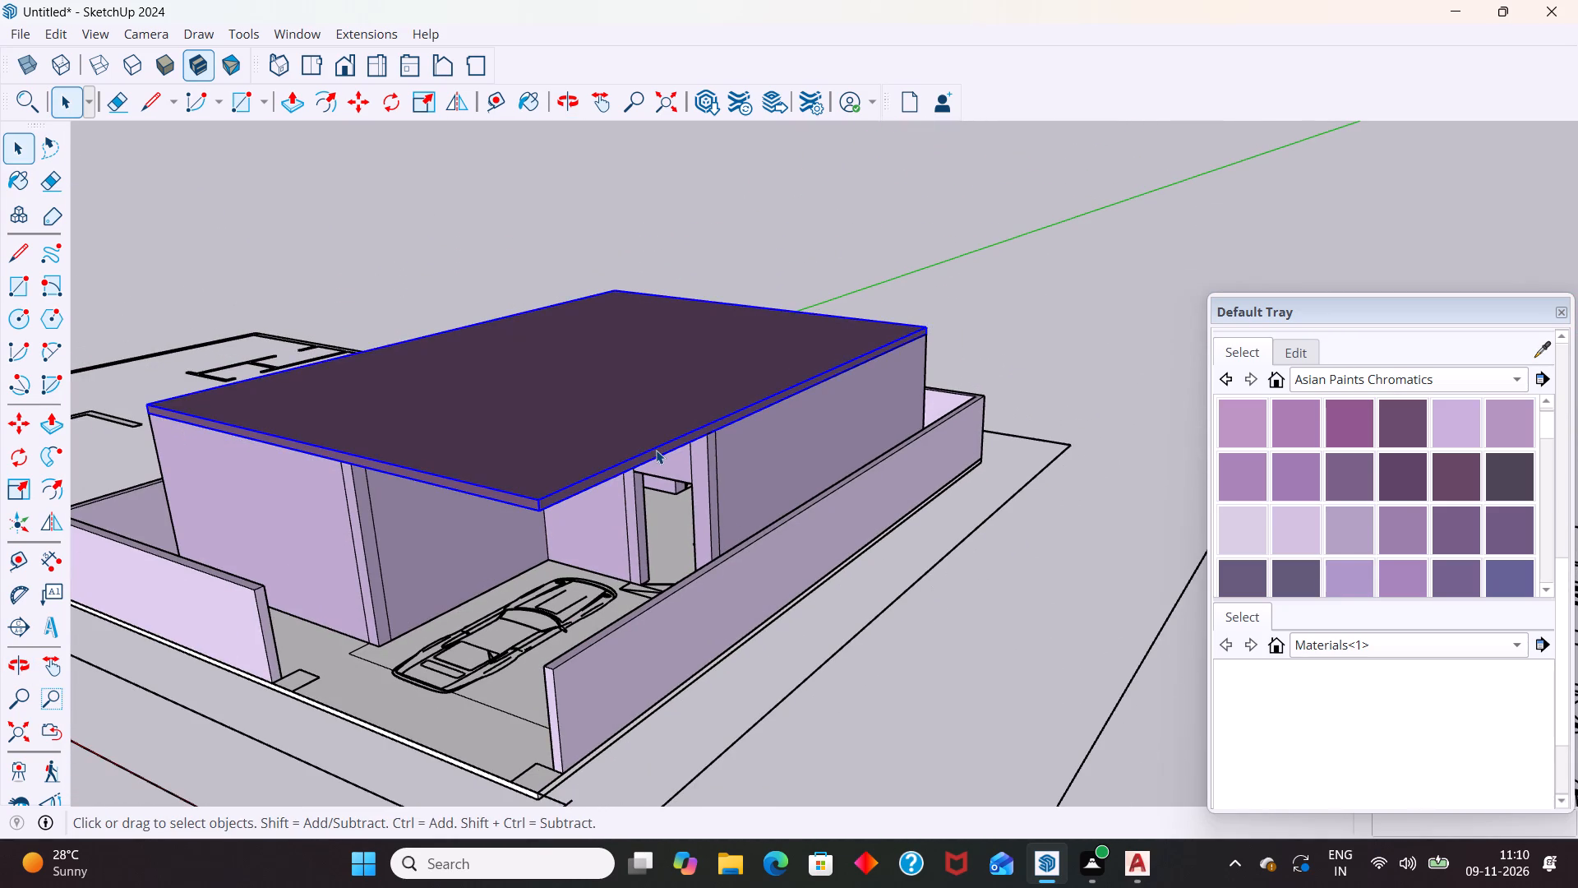
{"action": "left_click", "coordinate": [753, 456], "text": "ctrl"}
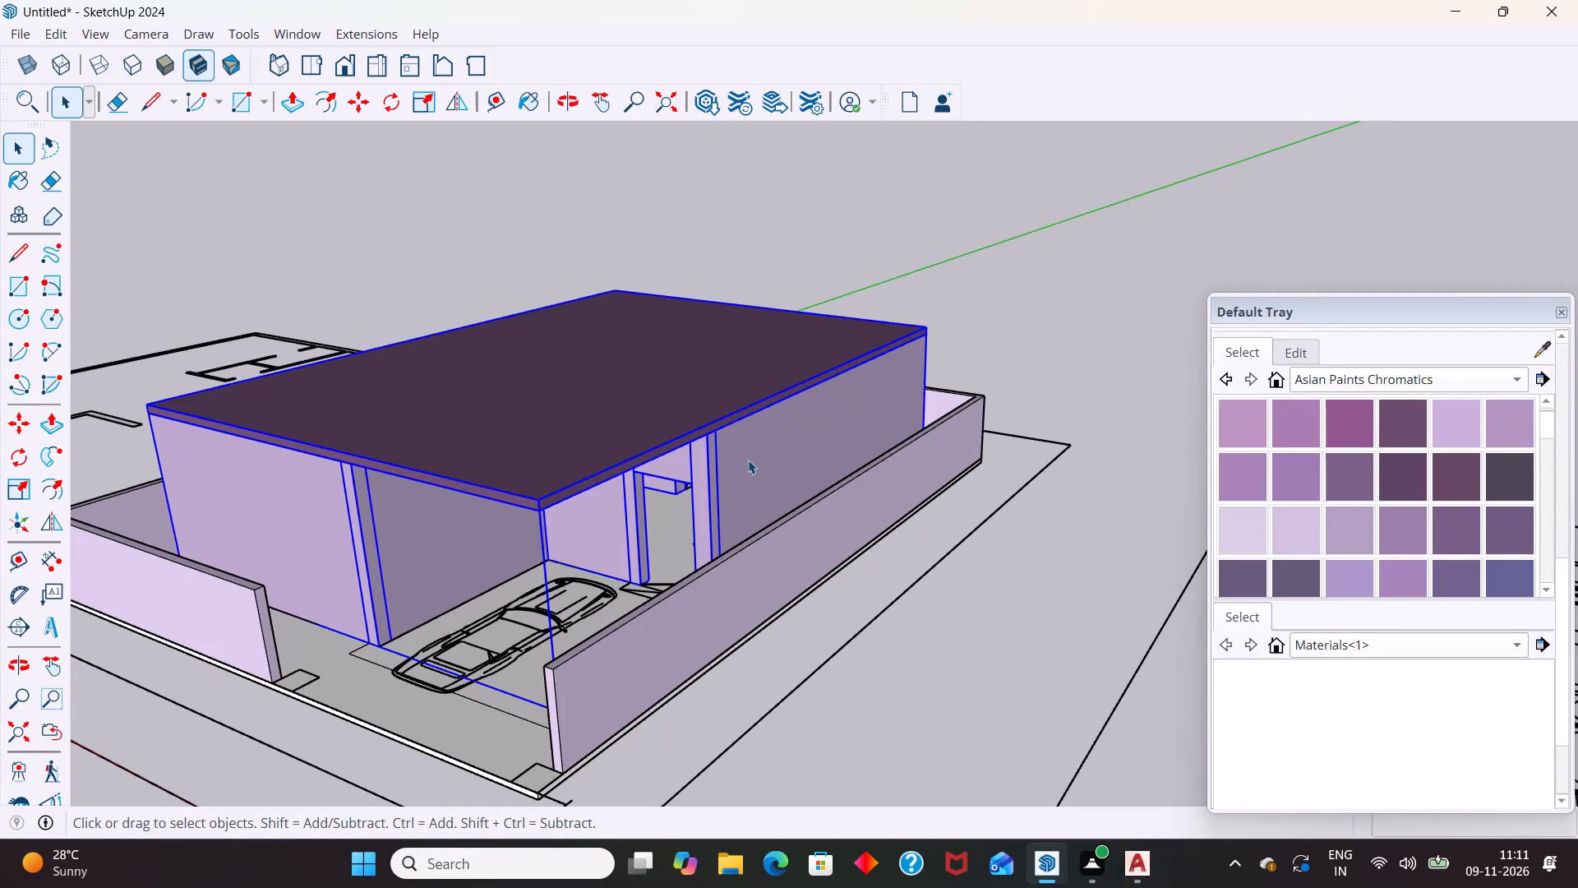
{"action": "left_click", "coordinate": [204, 69]}
{"action": "scroll", "coordinate": [548, 451], "scroll_direction": "up", "scroll_amount": 3}
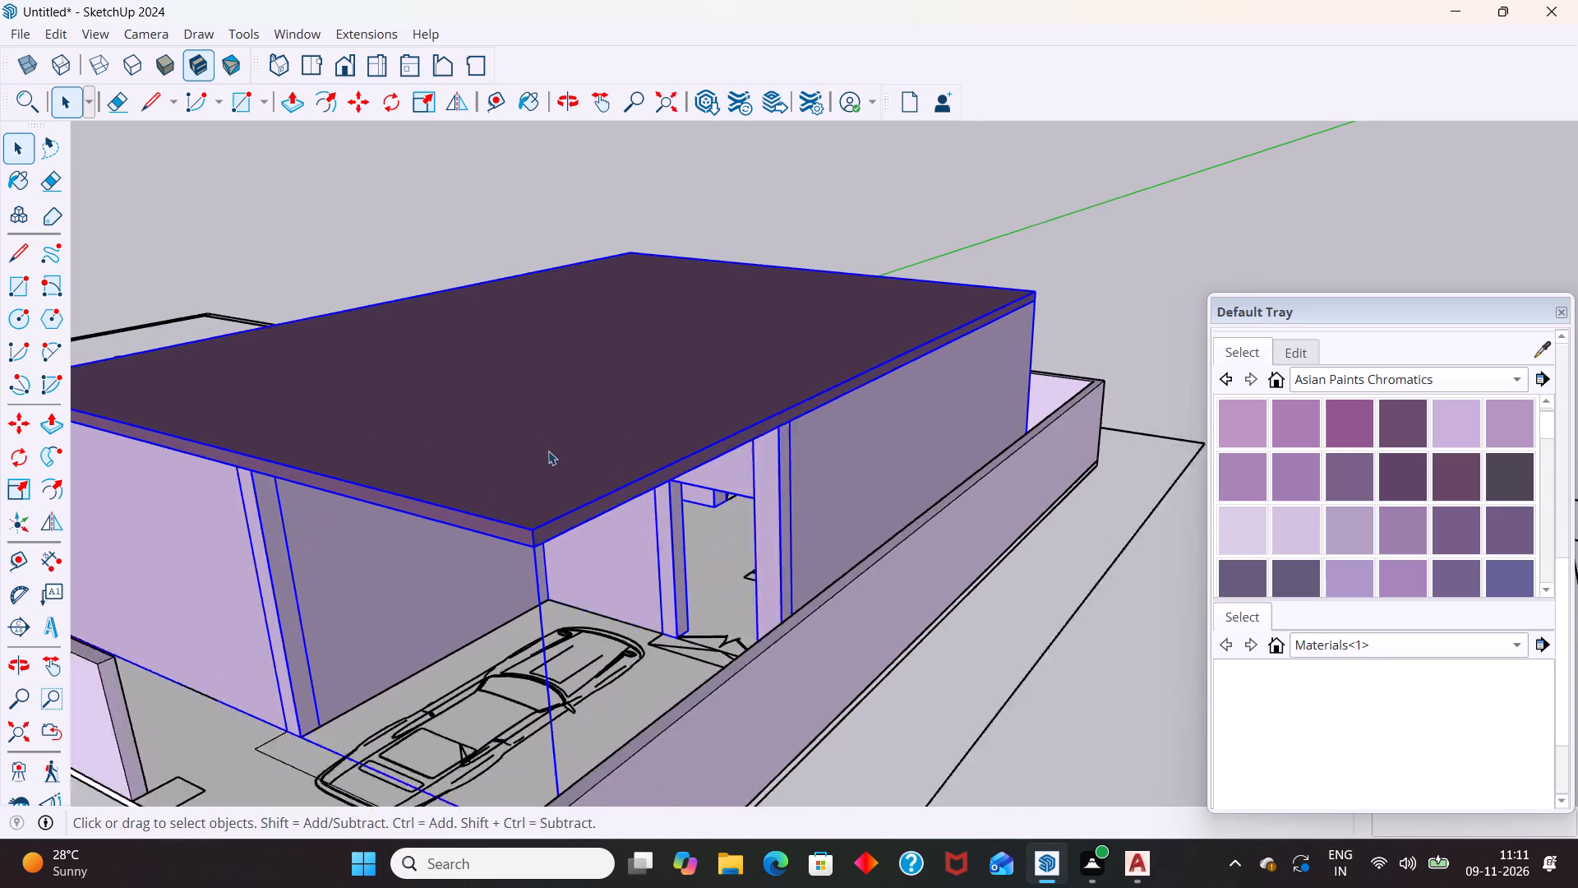
{"action": "scroll", "coordinate": [548, 451], "scroll_direction": "up", "scroll_amount": 7}
{"action": "middle_click_drag", "start_coordinate": [587, 506], "coordinate": [593, 627]}
{"action": "scroll", "coordinate": [573, 547], "scroll_direction": "down", "scroll_amount": 4}
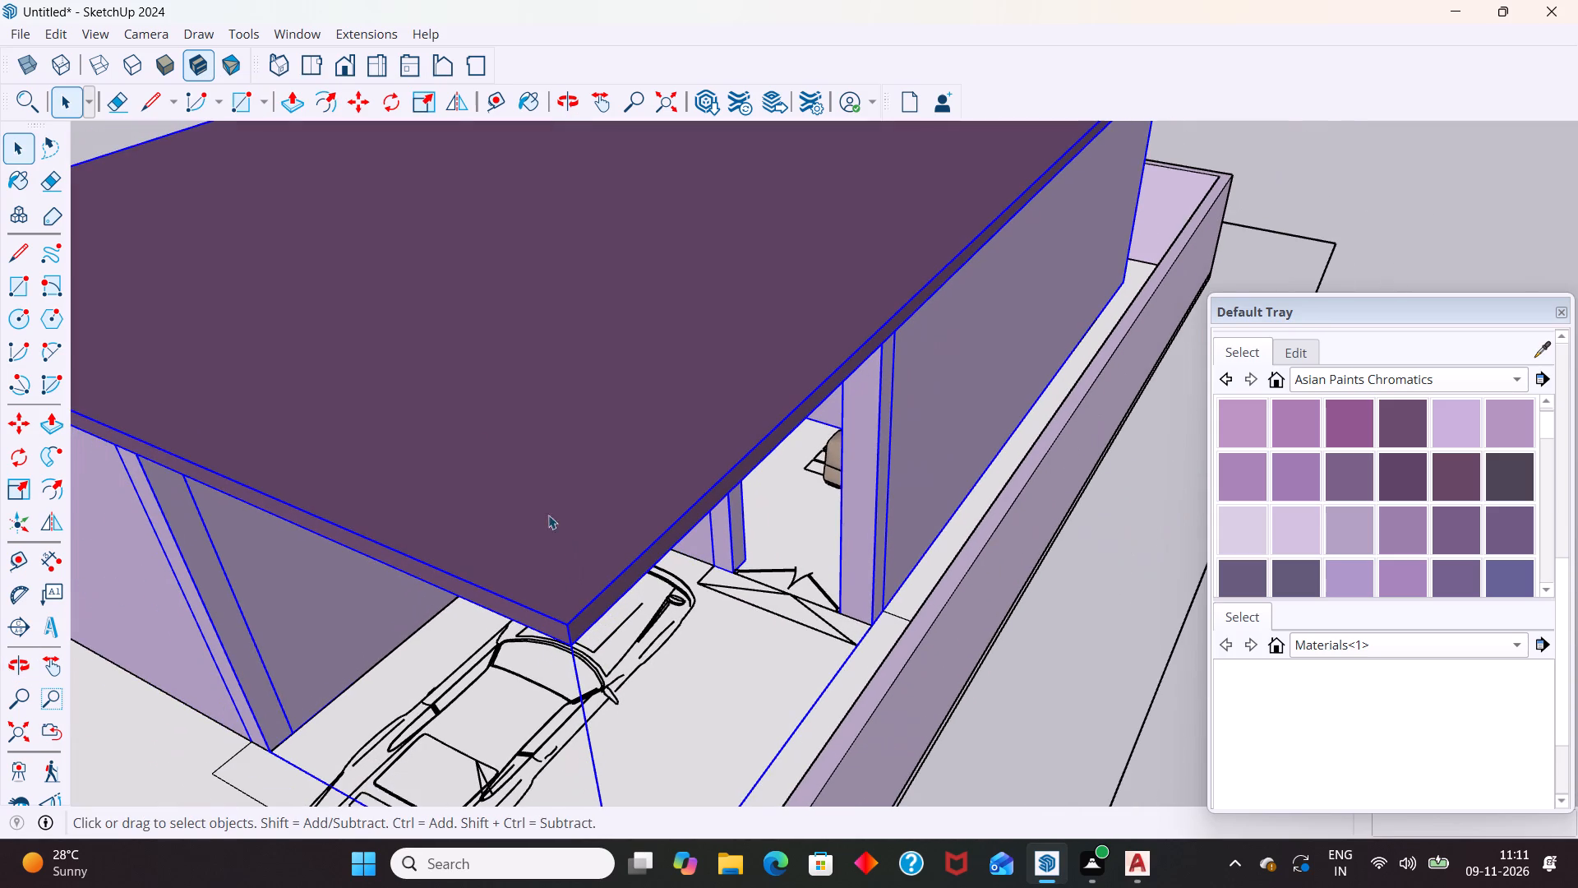
{"action": "left_click", "coordinate": [161, 67]}
{"action": "scroll", "coordinate": [529, 447], "scroll_direction": "down", "scroll_amount": 5}
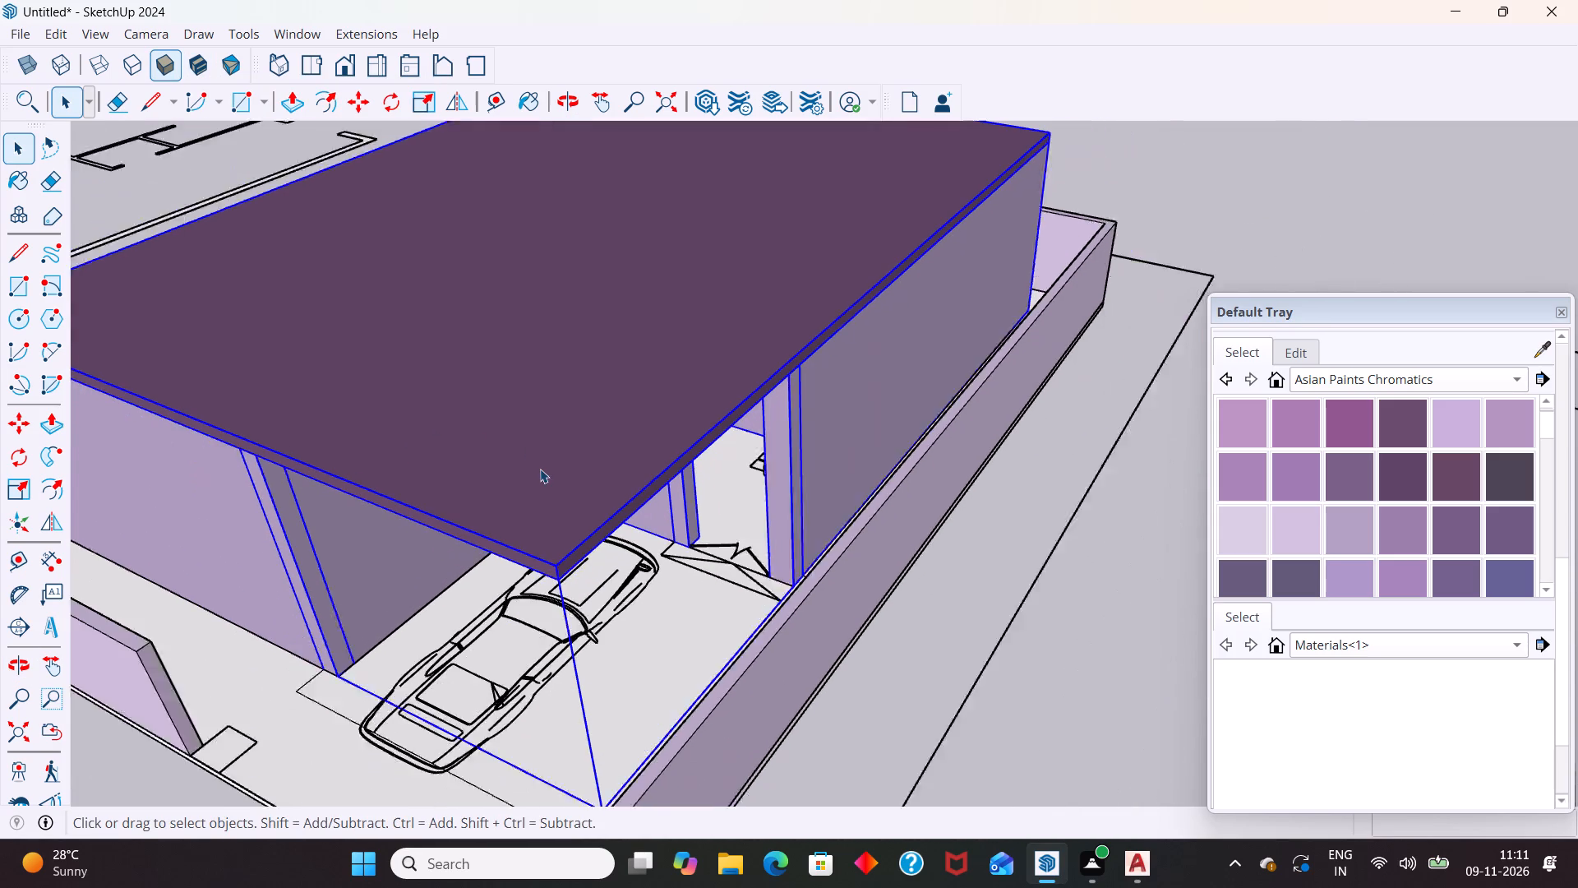
{"action": "scroll", "coordinate": [540, 469], "scroll_direction": "down", "scroll_amount": 2}
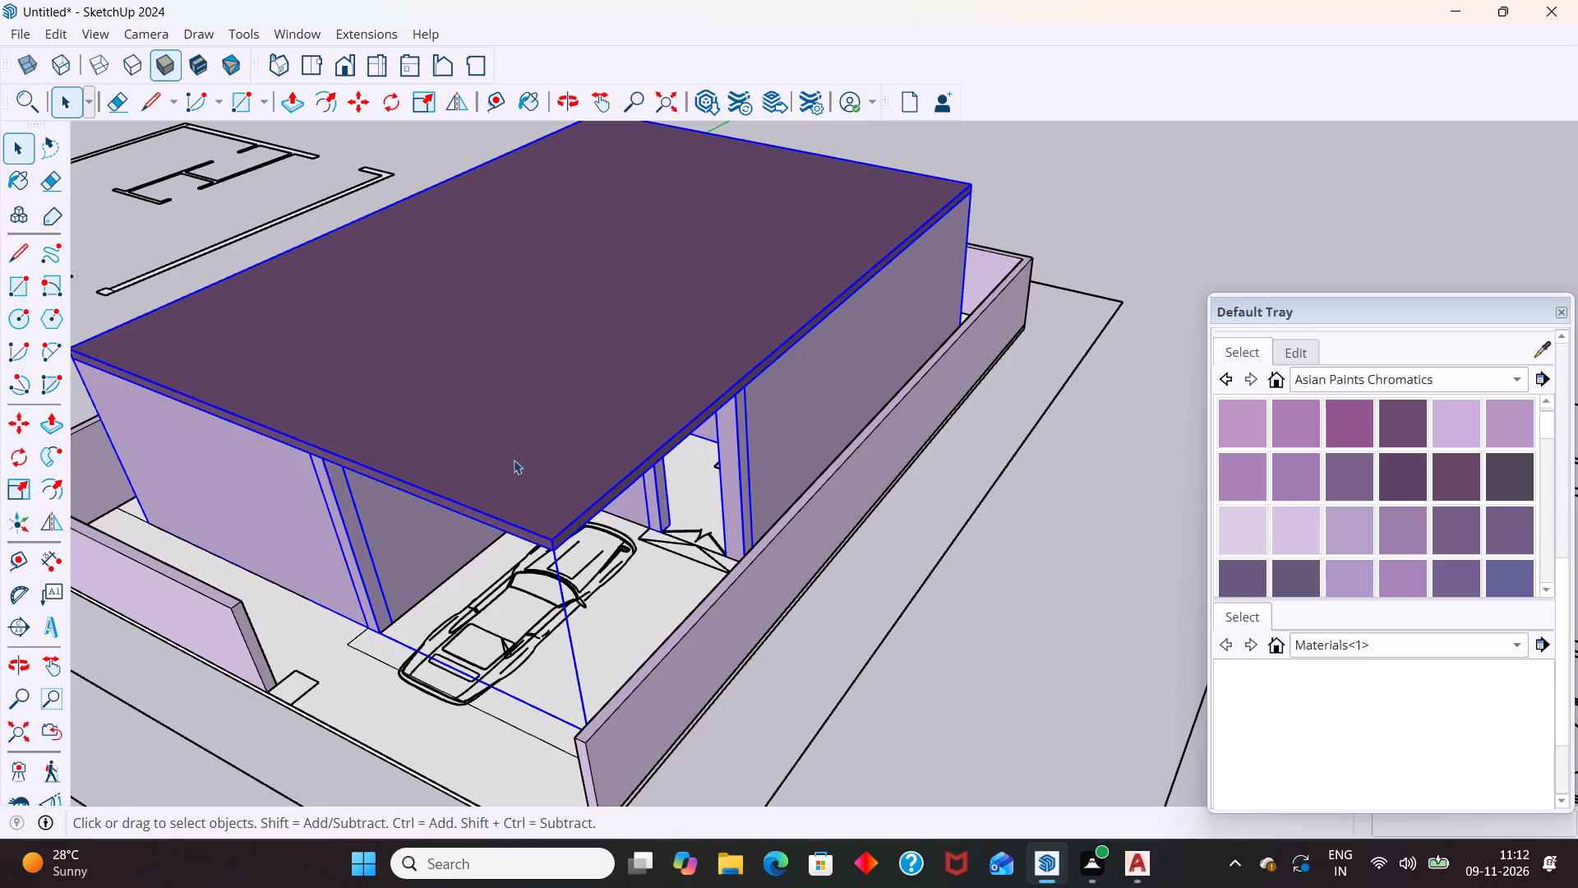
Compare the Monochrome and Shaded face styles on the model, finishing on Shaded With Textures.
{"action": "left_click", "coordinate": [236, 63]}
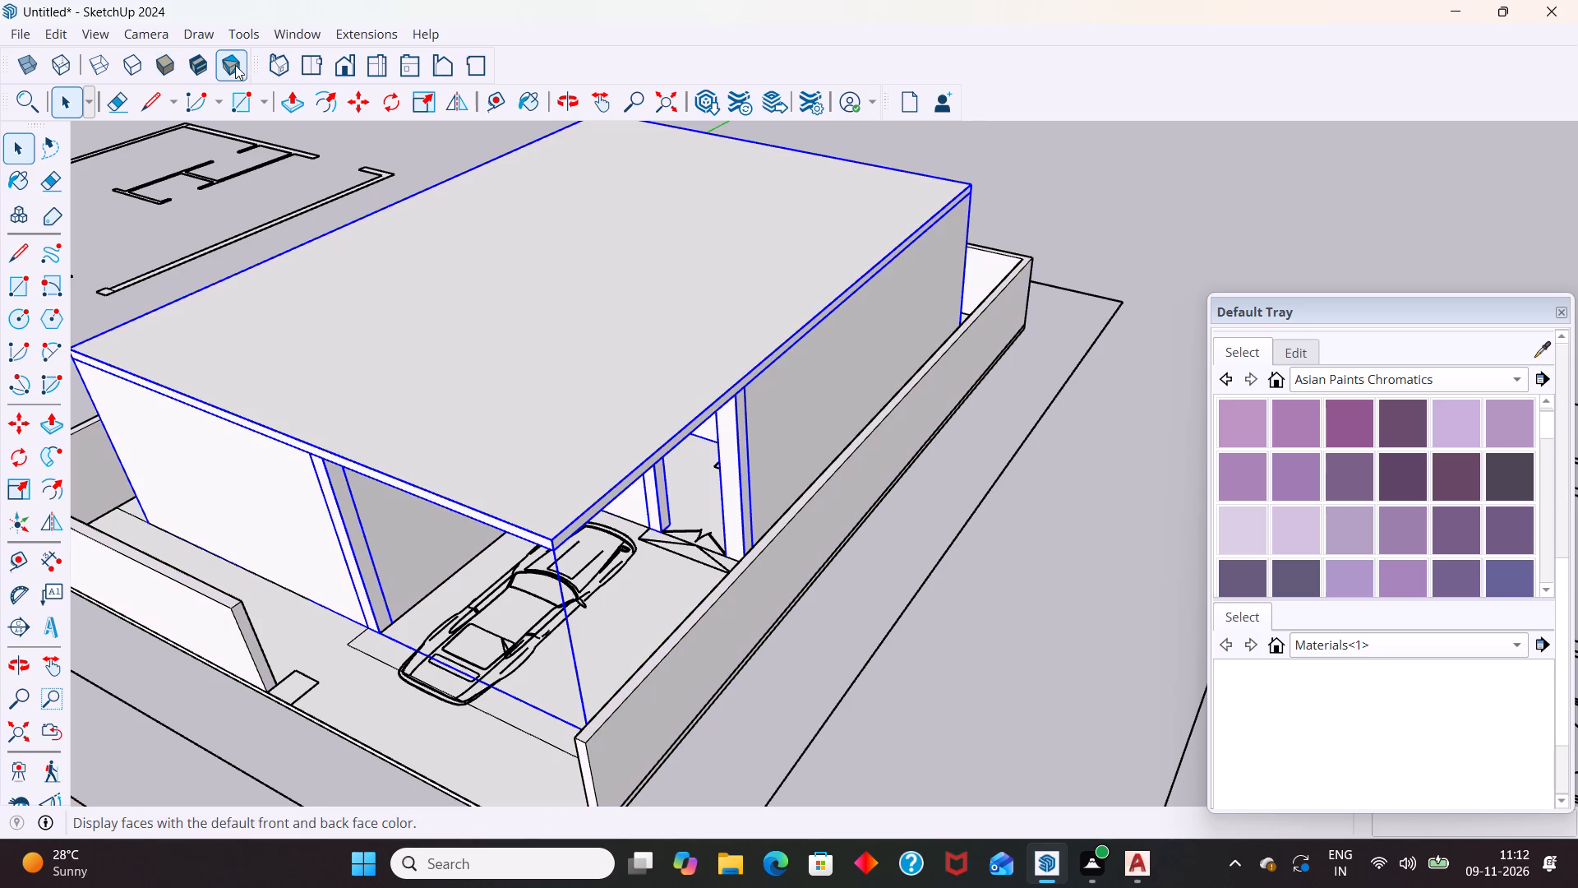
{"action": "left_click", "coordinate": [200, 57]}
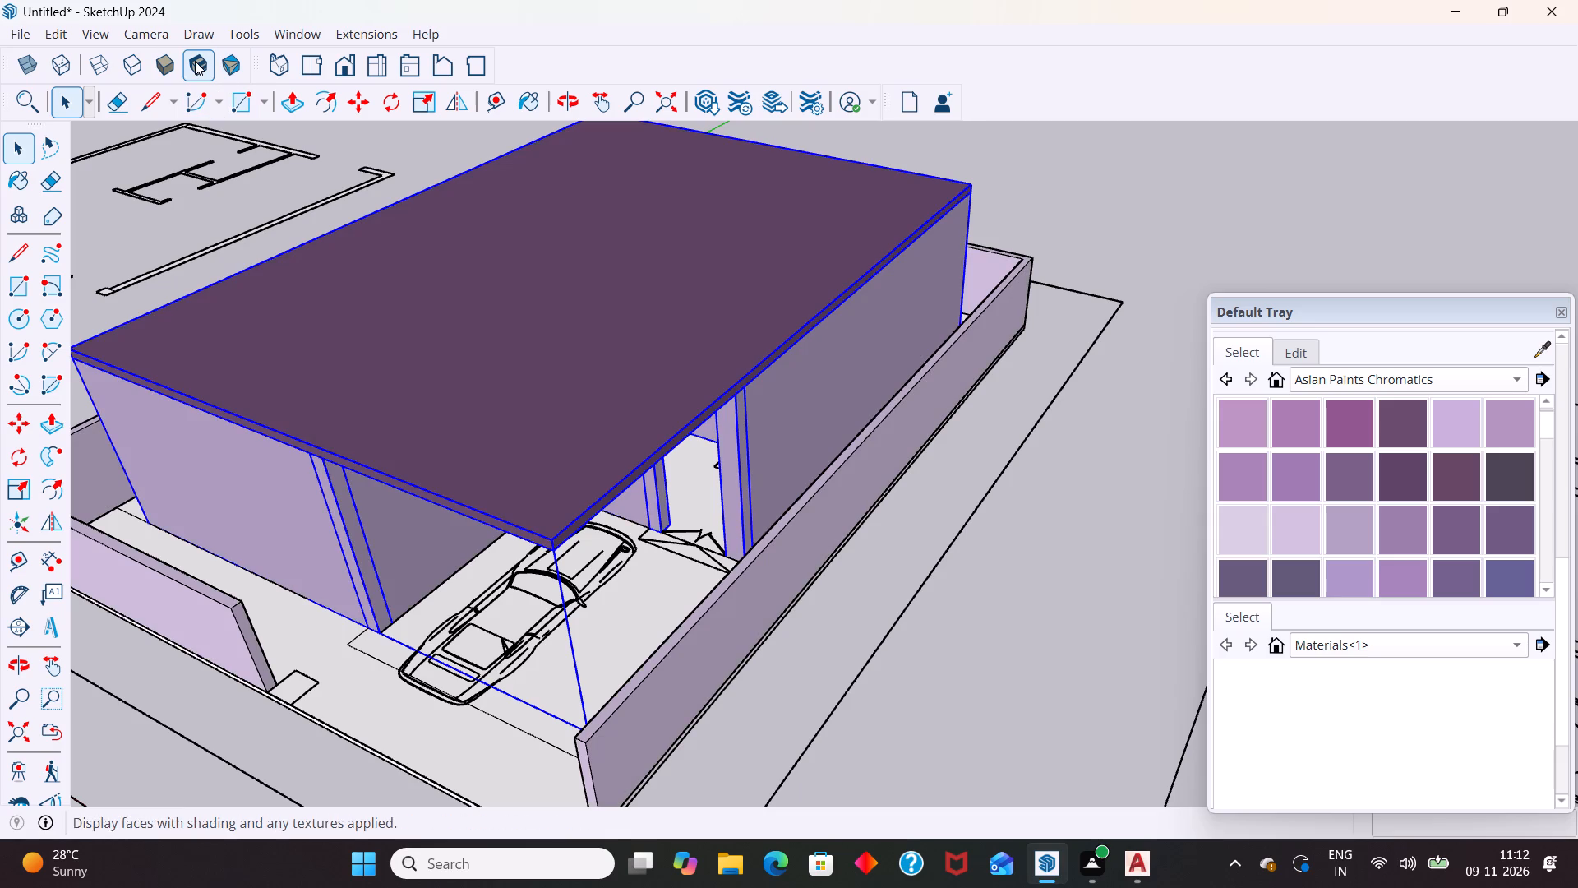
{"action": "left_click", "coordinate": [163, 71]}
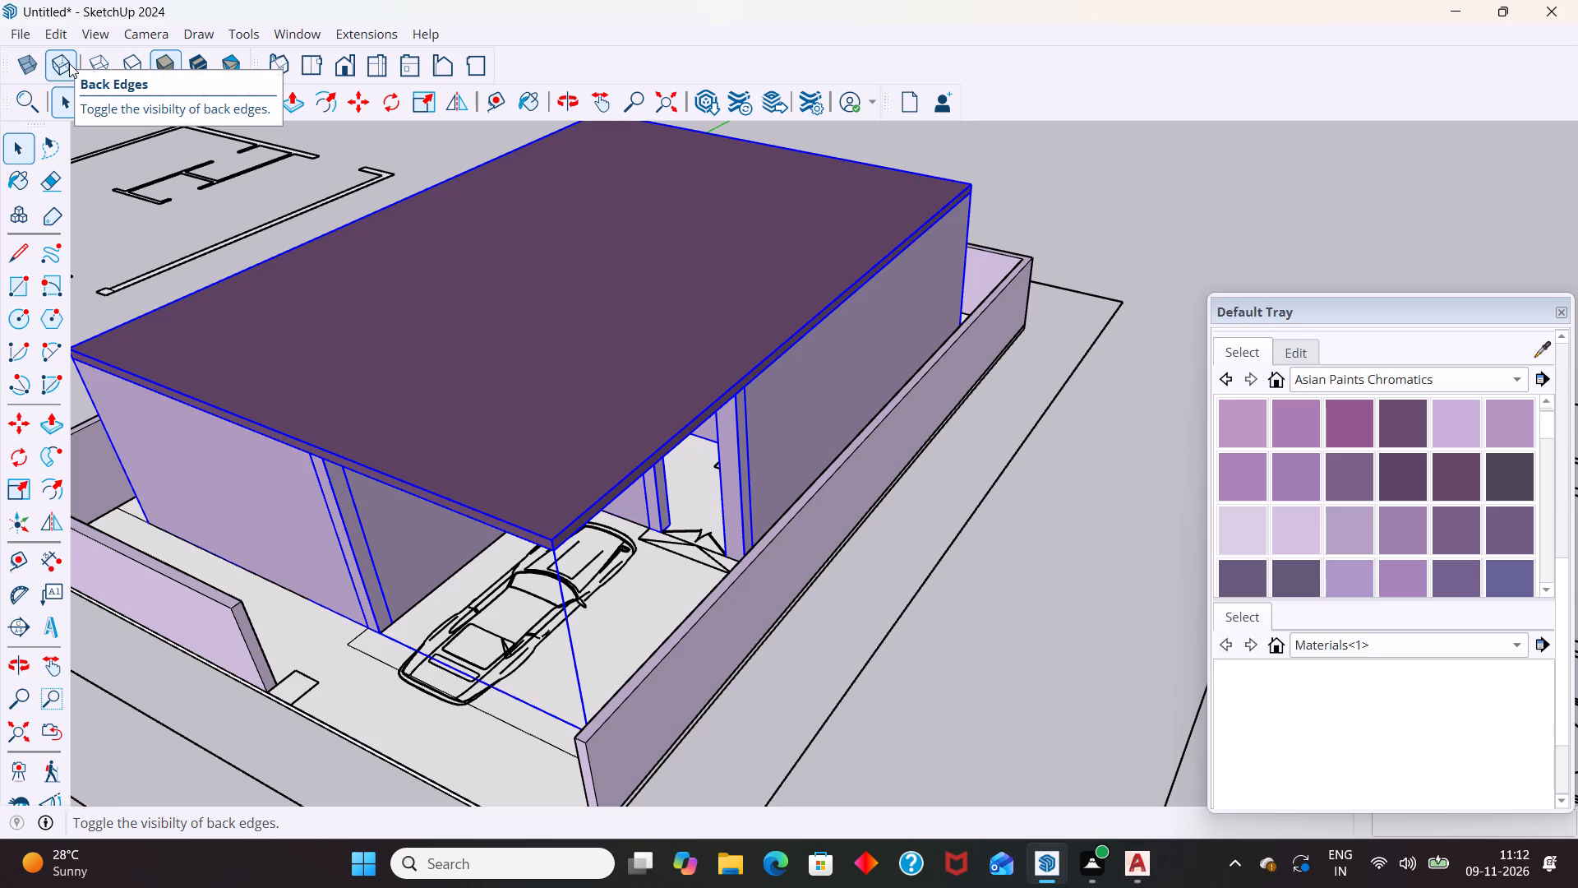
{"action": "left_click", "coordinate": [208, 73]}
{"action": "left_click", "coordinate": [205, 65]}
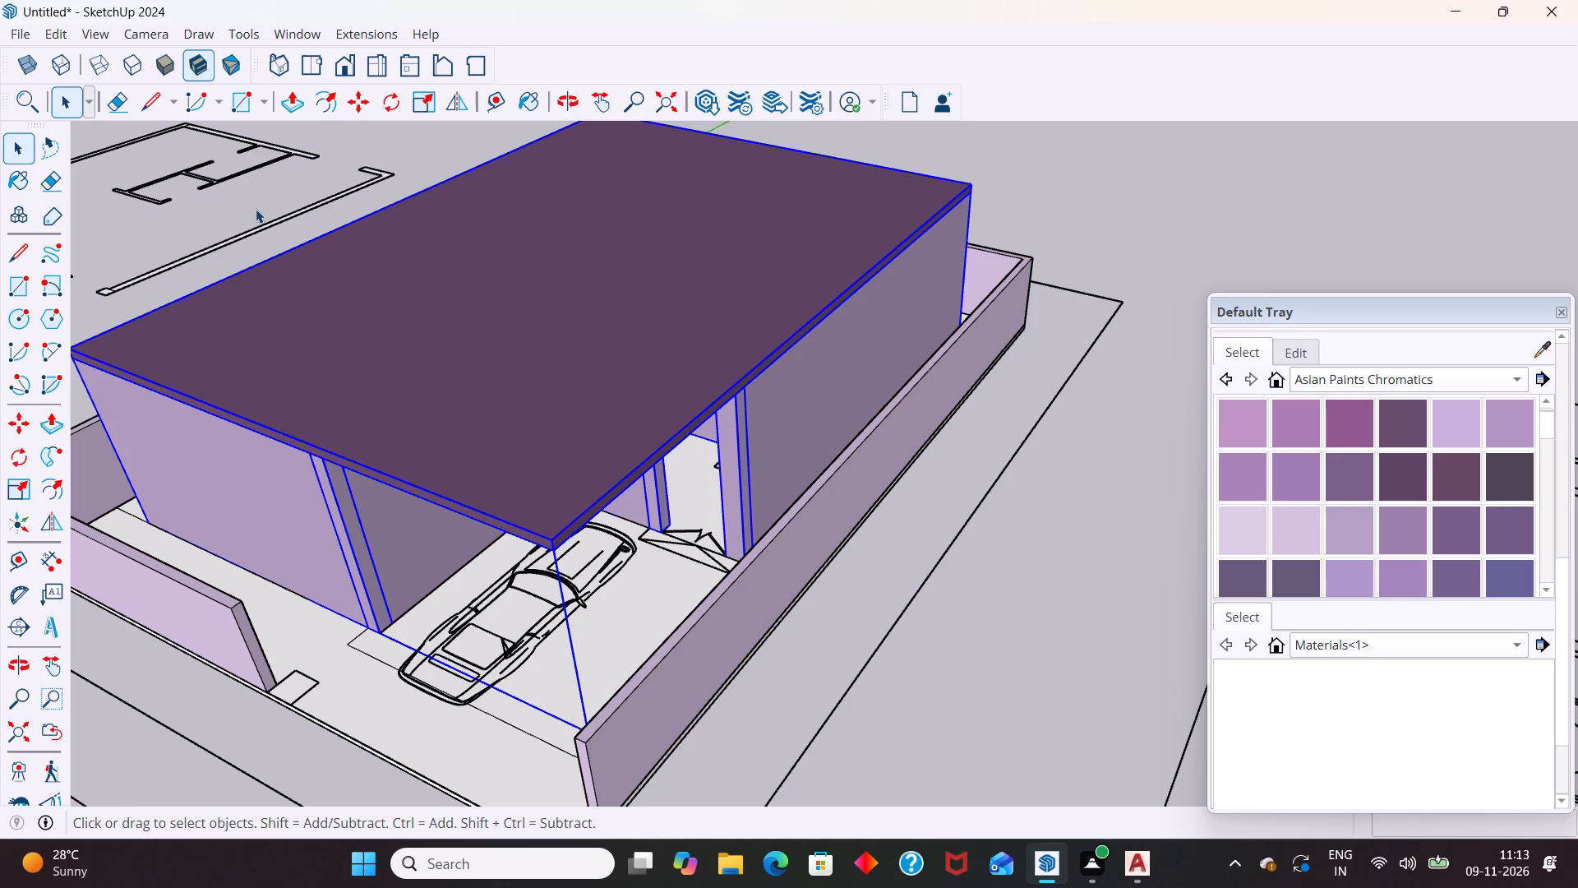
Open the floor plan beside the house for editing and erase the four lines of its outermost plot boundary.
{"action": "scroll", "coordinate": [287, 192], "scroll_direction": "down", "scroll_amount": 8}
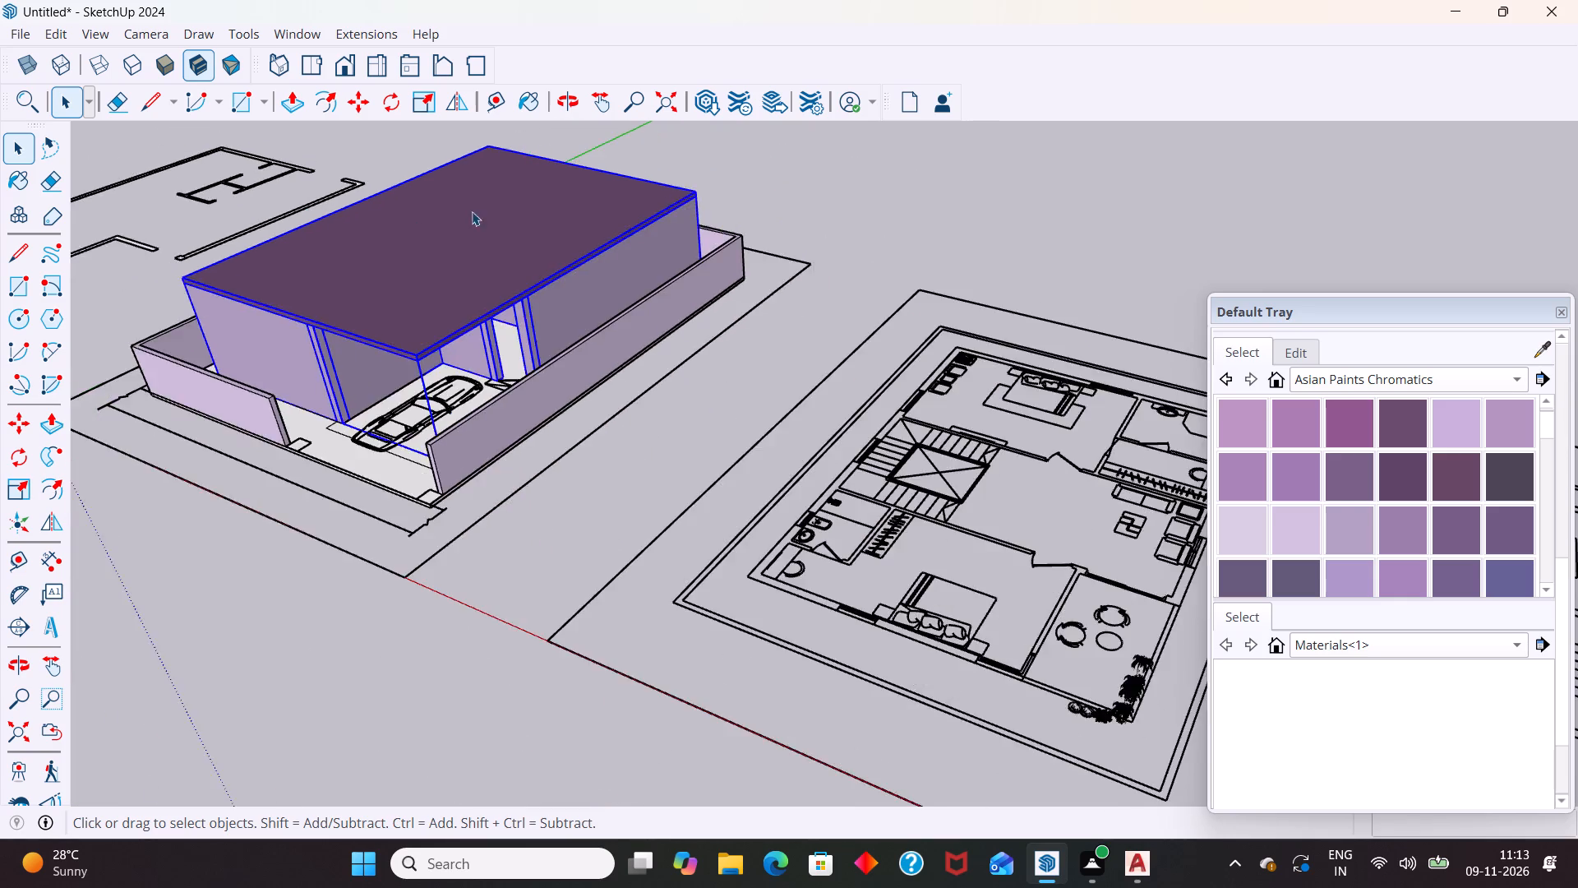
{"action": "scroll", "coordinate": [472, 211], "scroll_direction": "down", "scroll_amount": 4}
{"action": "left_click", "coordinate": [545, 610]}
{"action": "scroll", "coordinate": [644, 384], "scroll_direction": "up", "scroll_amount": 4}
{"action": "scroll", "coordinate": [669, 481], "scroll_direction": "up", "scroll_amount": 3}
{"action": "double_click", "coordinate": [669, 482]}
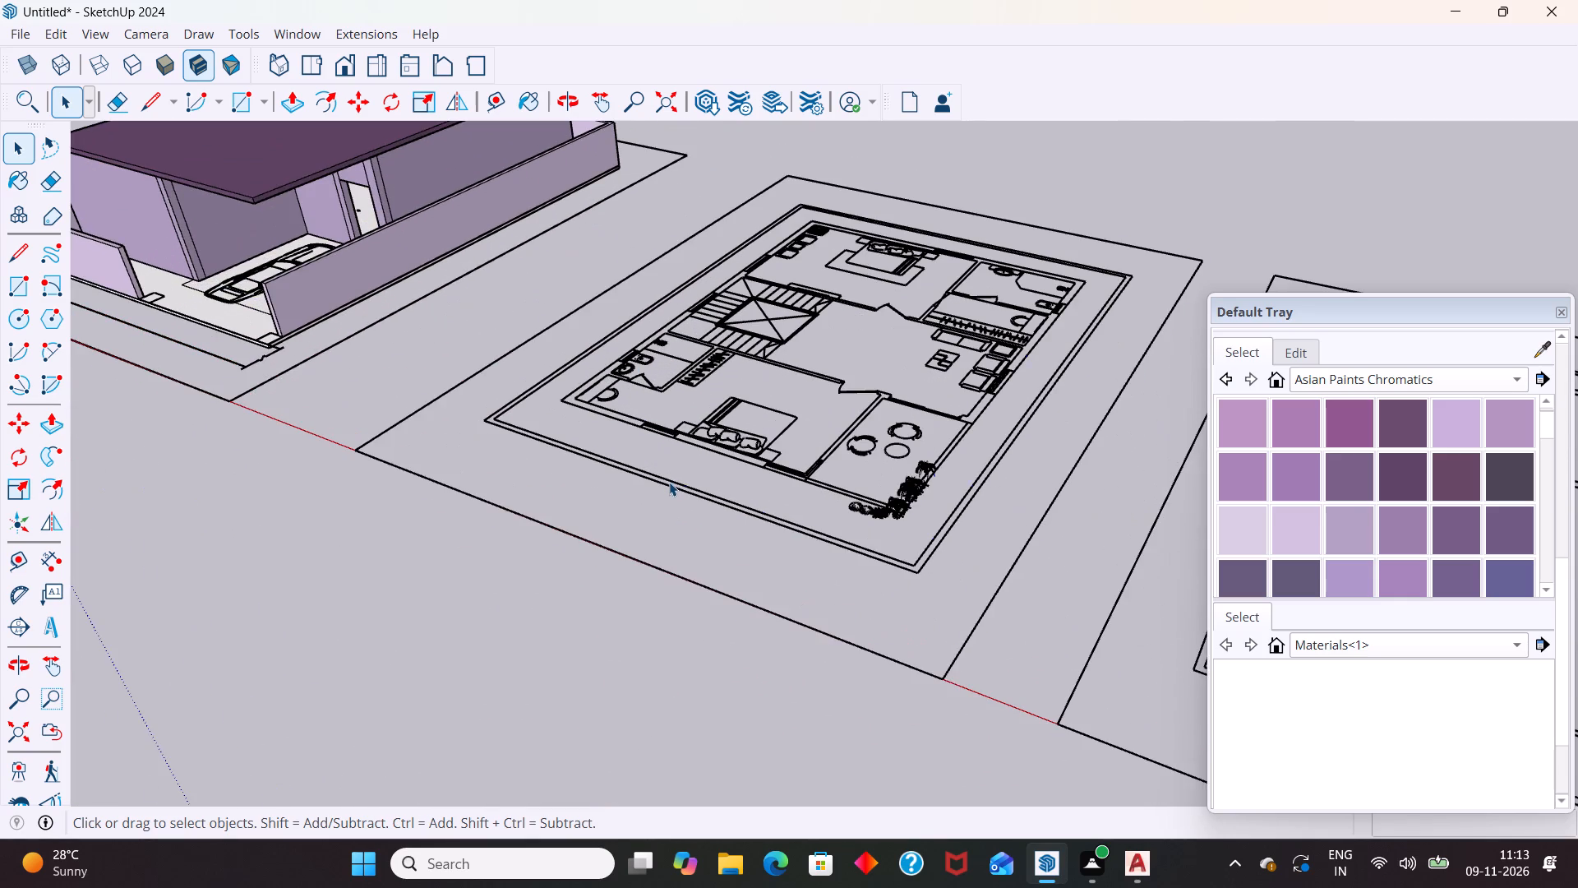
{"action": "left_click", "coordinate": [669, 482]}
{"action": "middle_click_drag", "start_coordinate": [678, 533], "coordinate": [800, 557]}
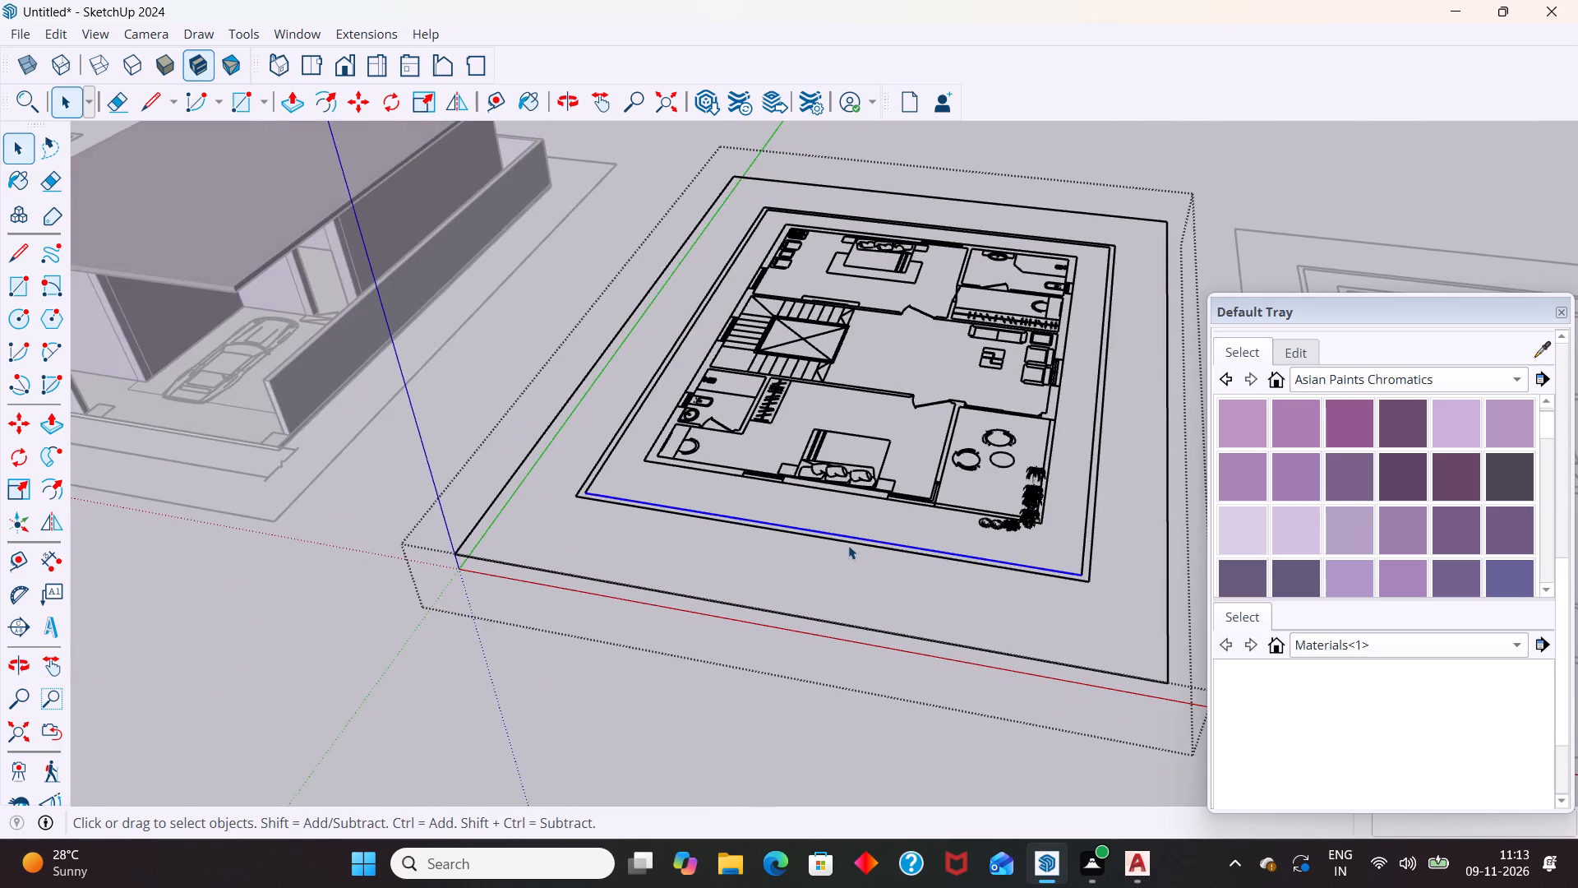
{"action": "scroll", "coordinate": [848, 547], "scroll_direction": "down", "scroll_amount": 3}
{"action": "scroll", "coordinate": [759, 298], "scroll_direction": "up", "scroll_amount": 7}
{"action": "scroll", "coordinate": [725, 246], "scroll_direction": "down", "scroll_amount": 9}
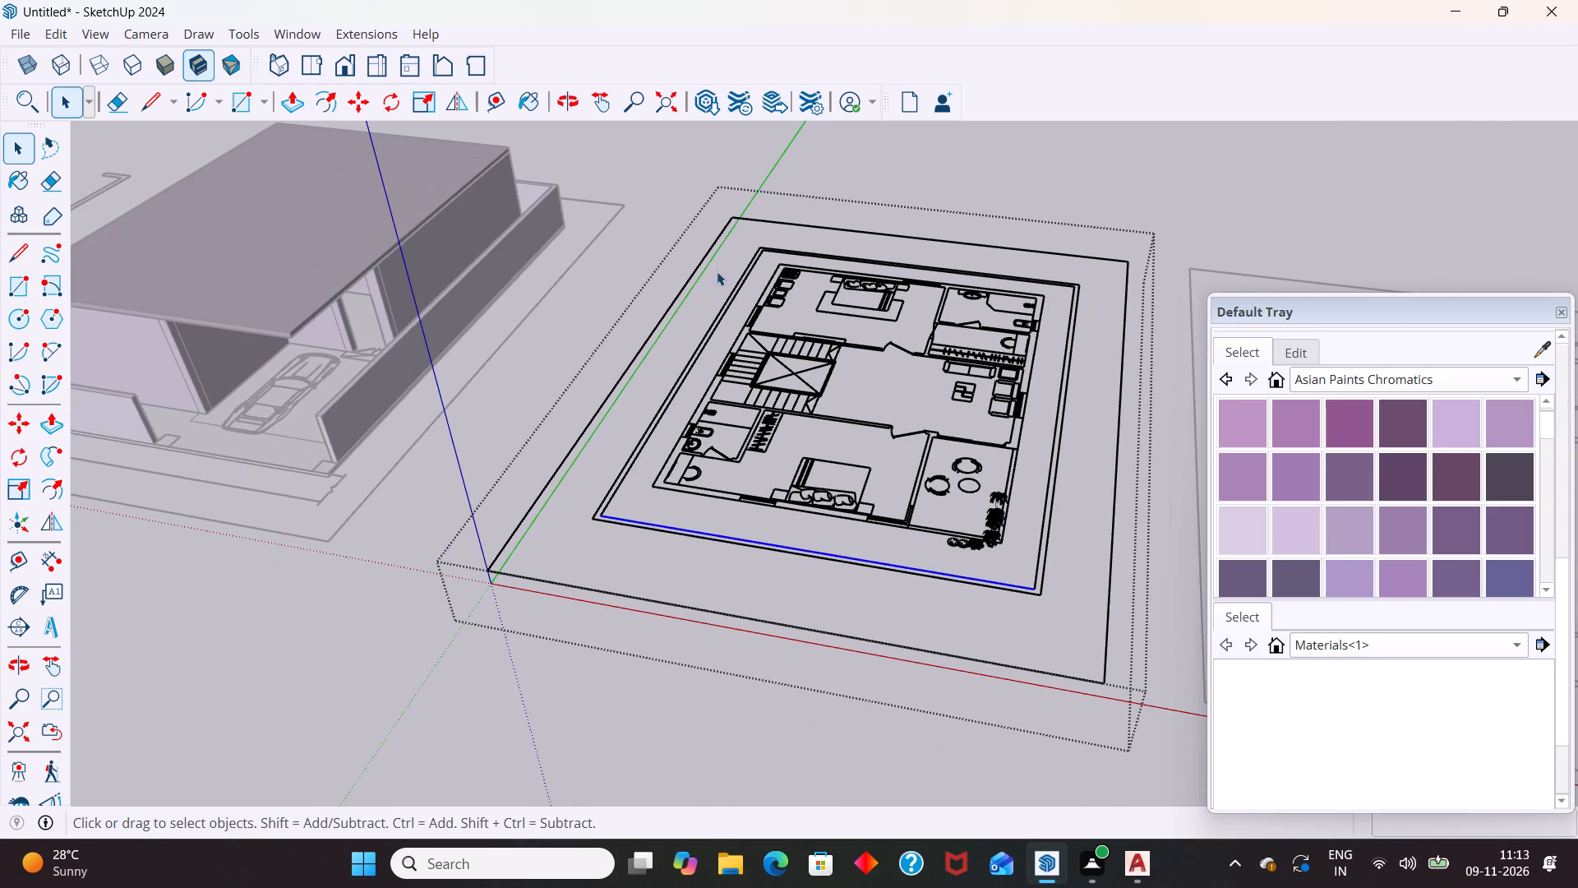
{"action": "key", "text": "e"}
{"action": "left_click_drag", "start_coordinate": [695, 266], "coordinate": [669, 280]}
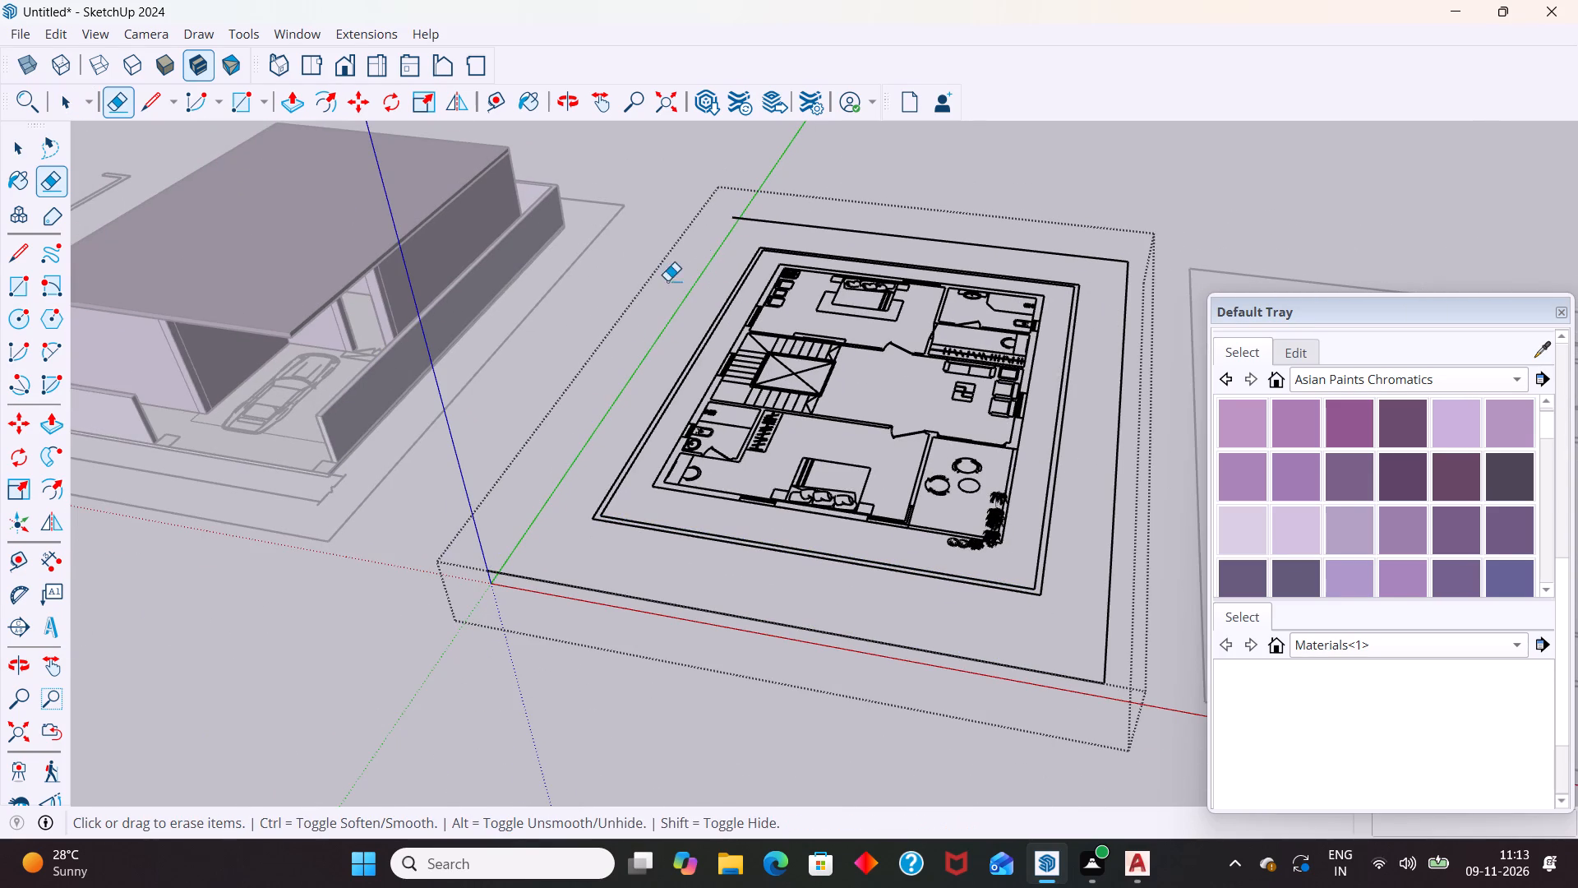
{"action": "left_click_drag", "start_coordinate": [880, 178], "coordinate": [890, 238]}
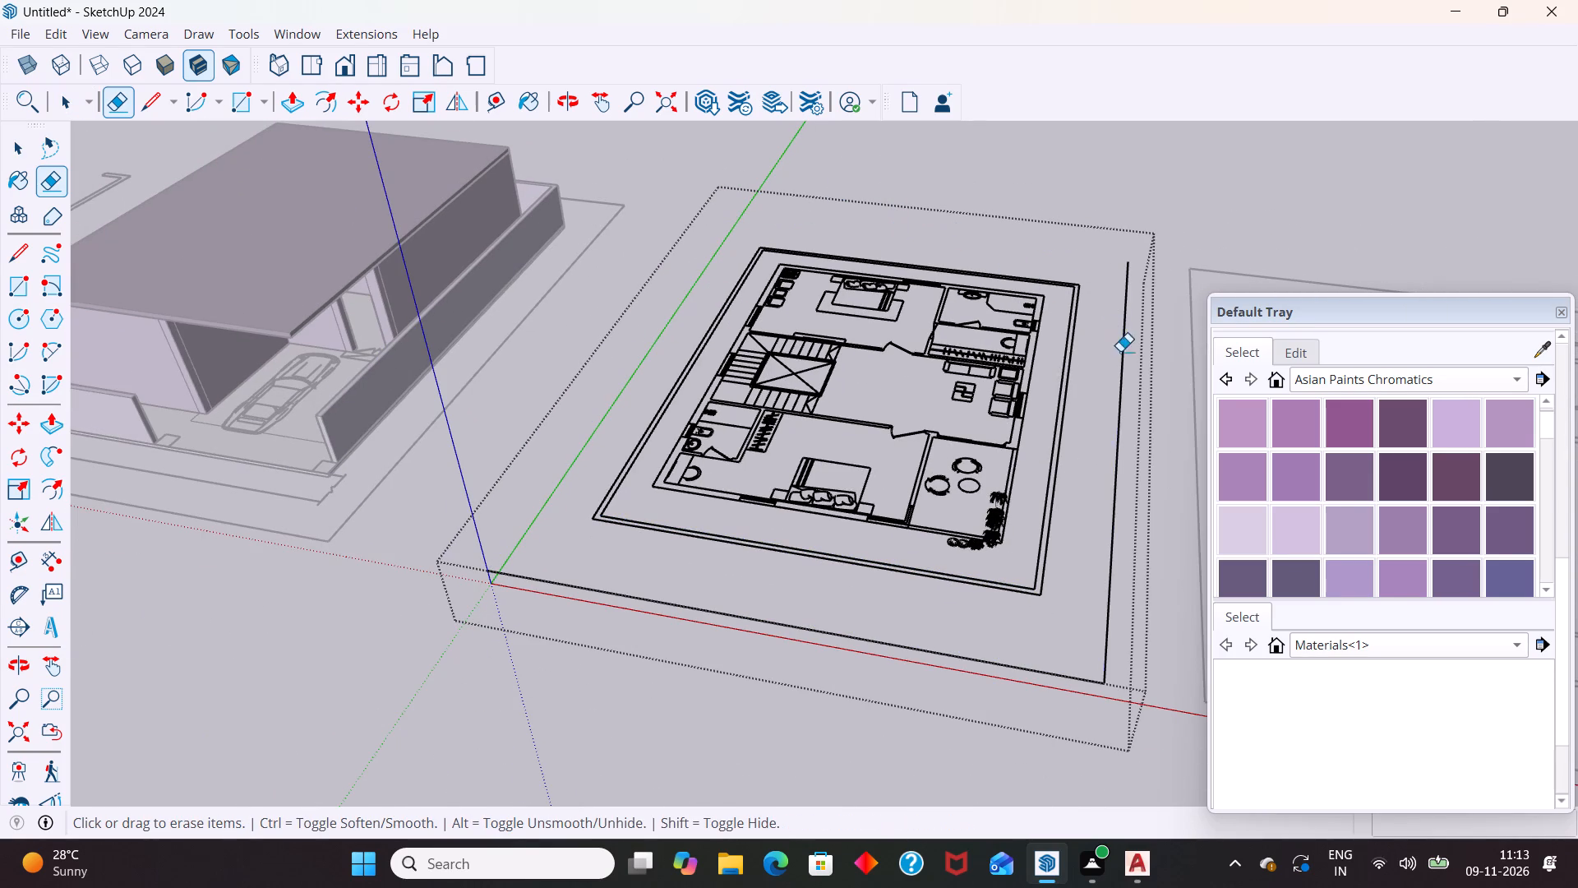
{"action": "left_click_drag", "start_coordinate": [1122, 354], "coordinate": [1128, 371]}
{"action": "left_click_drag", "start_coordinate": [902, 636], "coordinate": [909, 673]}
{"action": "key", "text": "space"}
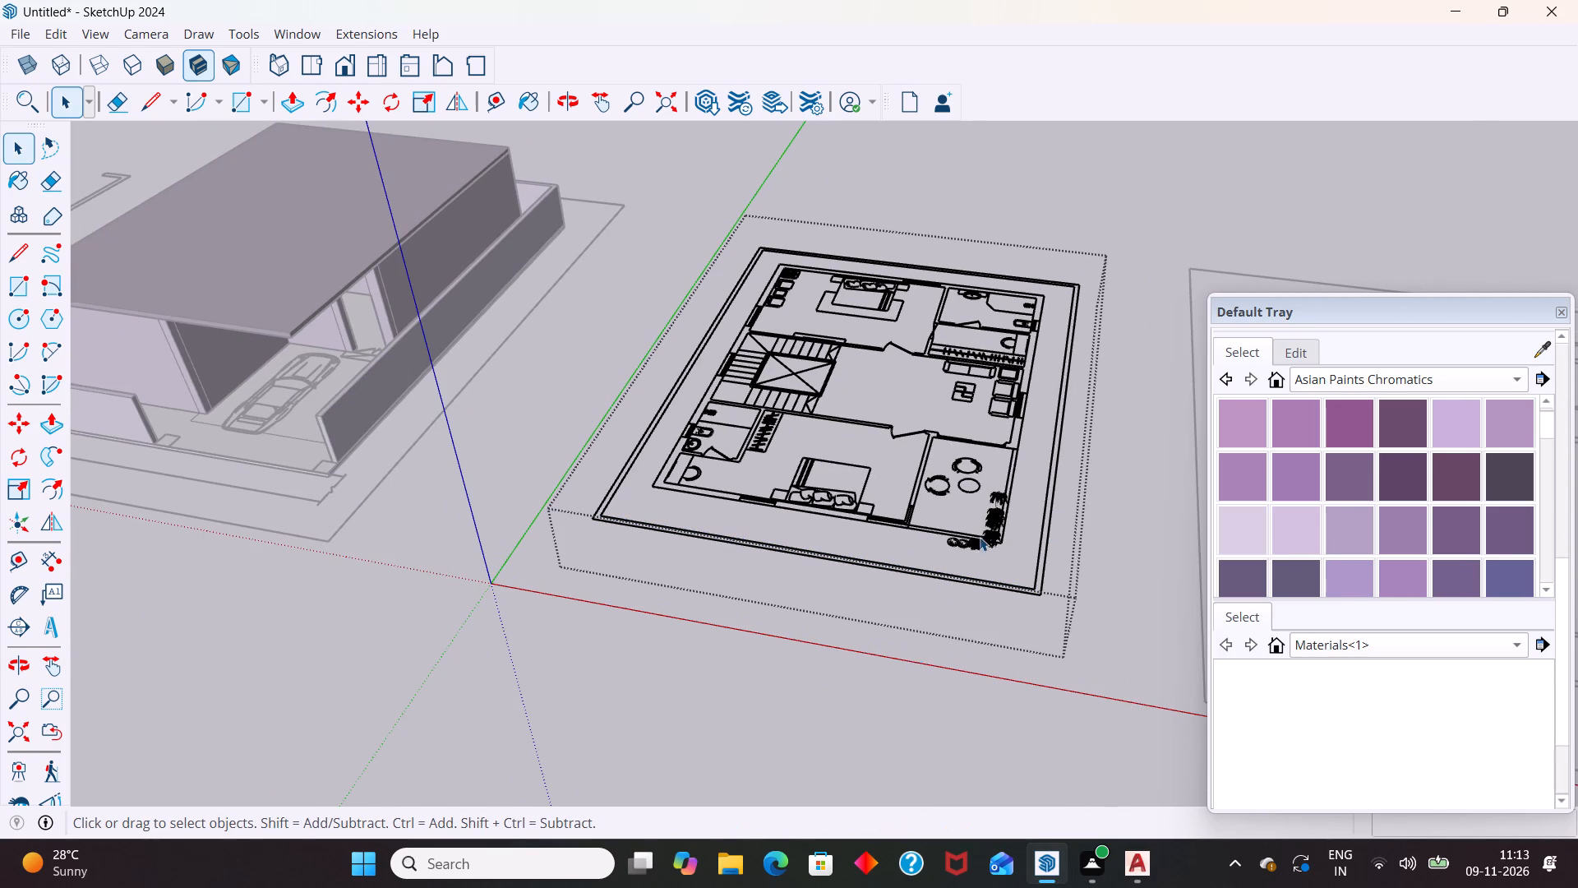
{"action": "scroll", "coordinate": [996, 529], "scroll_direction": "up", "scroll_amount": 3}
{"action": "left_click", "coordinate": [1106, 524]}
Move the trimmed floor plan onto the house, placing its rear outer-wall corner beside the bathroom on the matching roof slab corner.
{"action": "left_click", "coordinate": [1024, 615]}
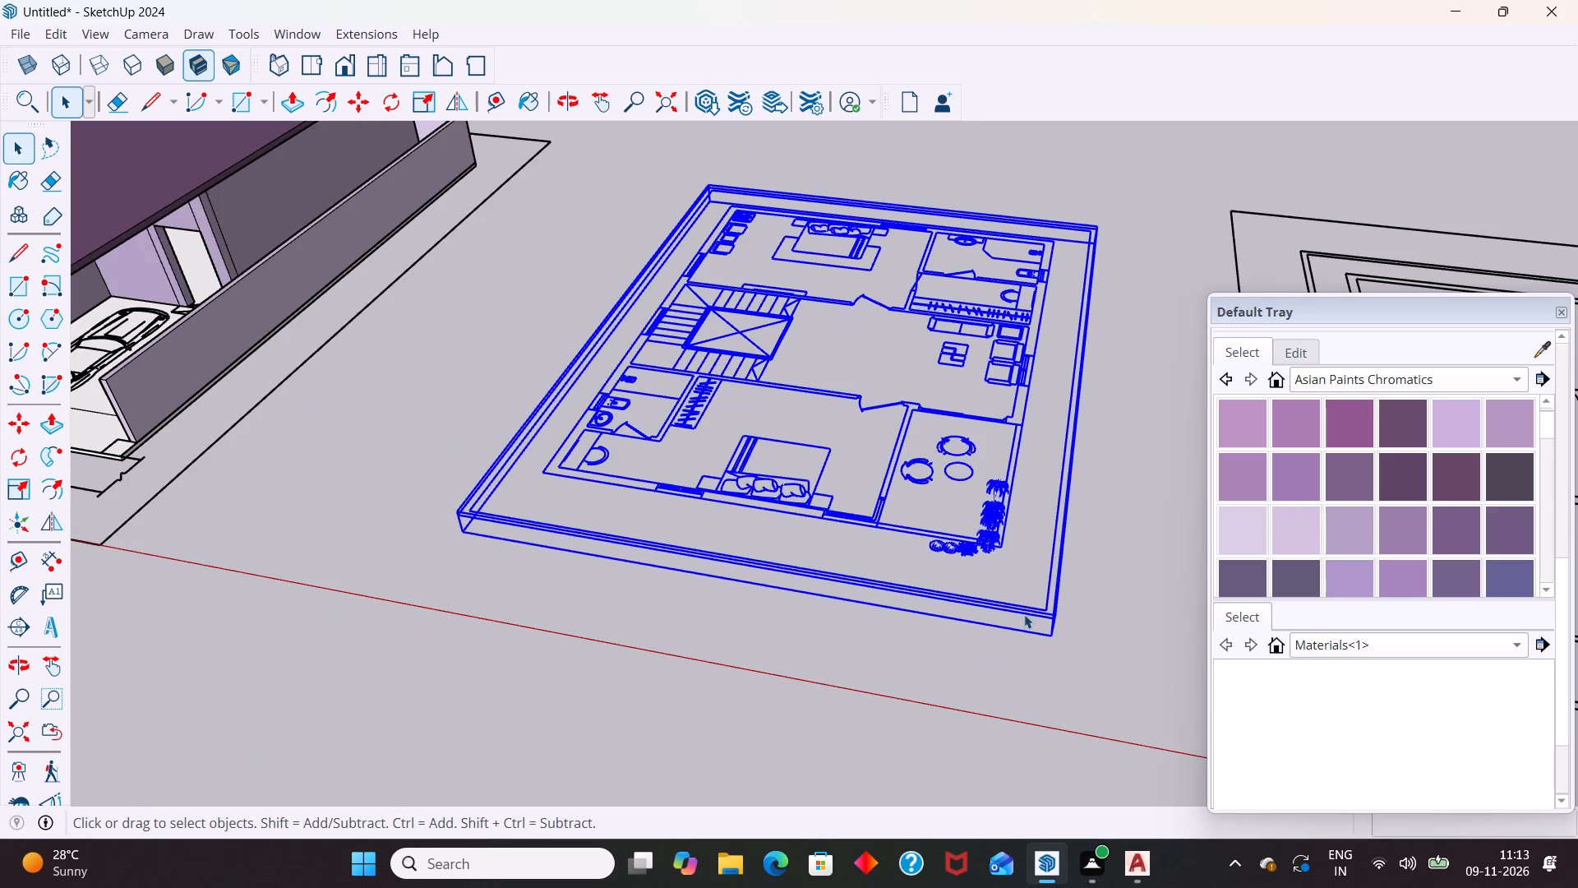
{"action": "key", "text": "m"}
{"action": "scroll", "coordinate": [1092, 210], "scroll_direction": "up", "scroll_amount": 11}
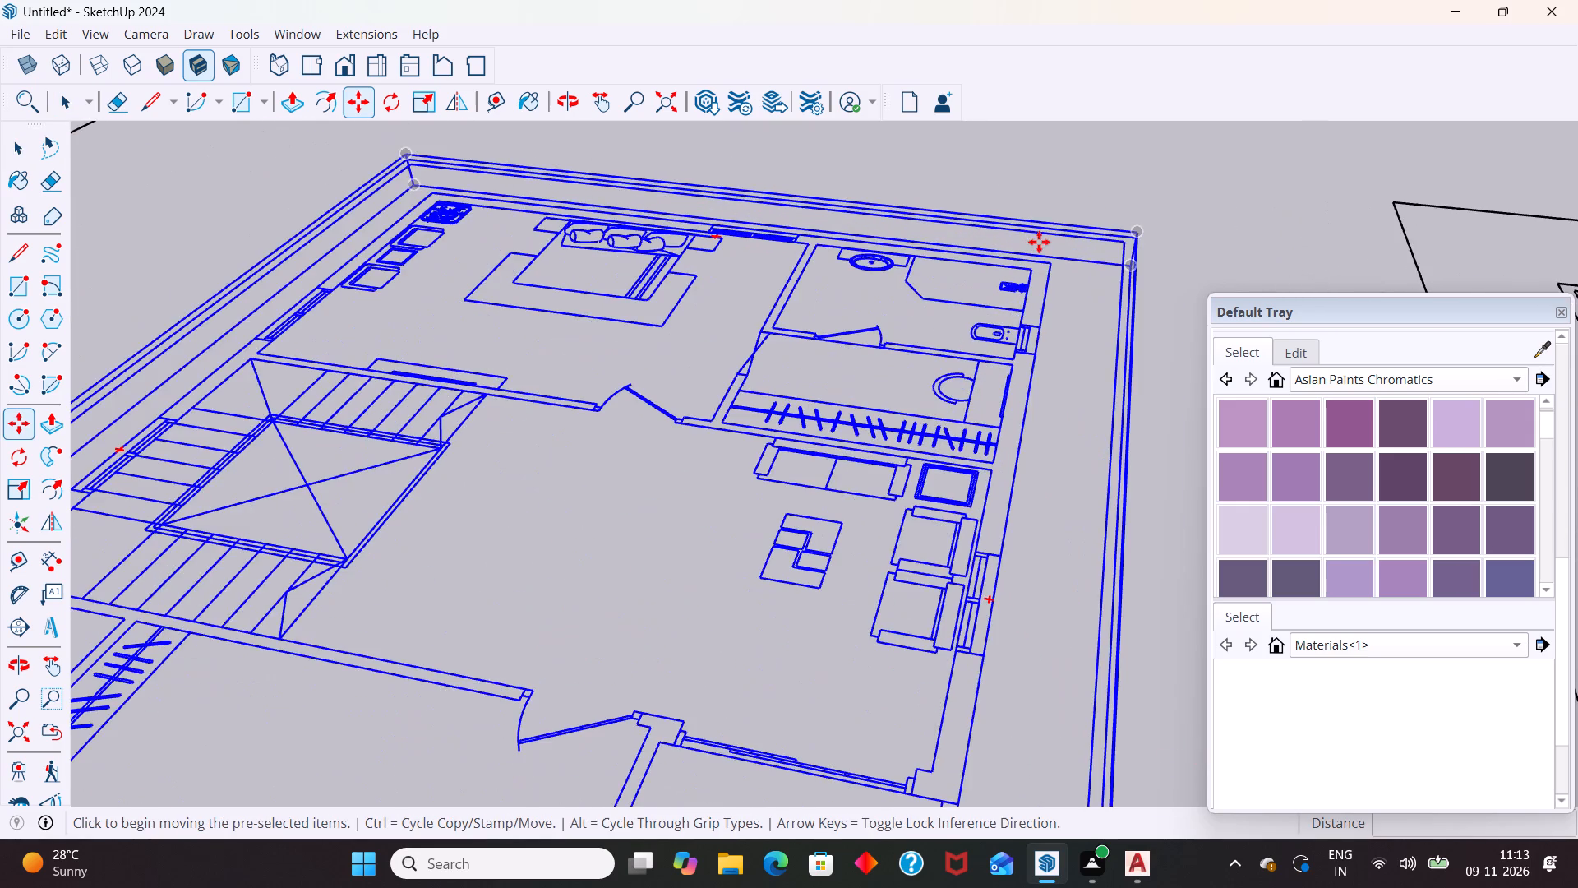
{"action": "scroll", "coordinate": [1039, 242], "scroll_direction": "up", "scroll_amount": 2}
{"action": "left_click", "coordinate": [1056, 275]}
{"action": "scroll", "coordinate": [870, 284], "scroll_direction": "down", "scroll_amount": 11}
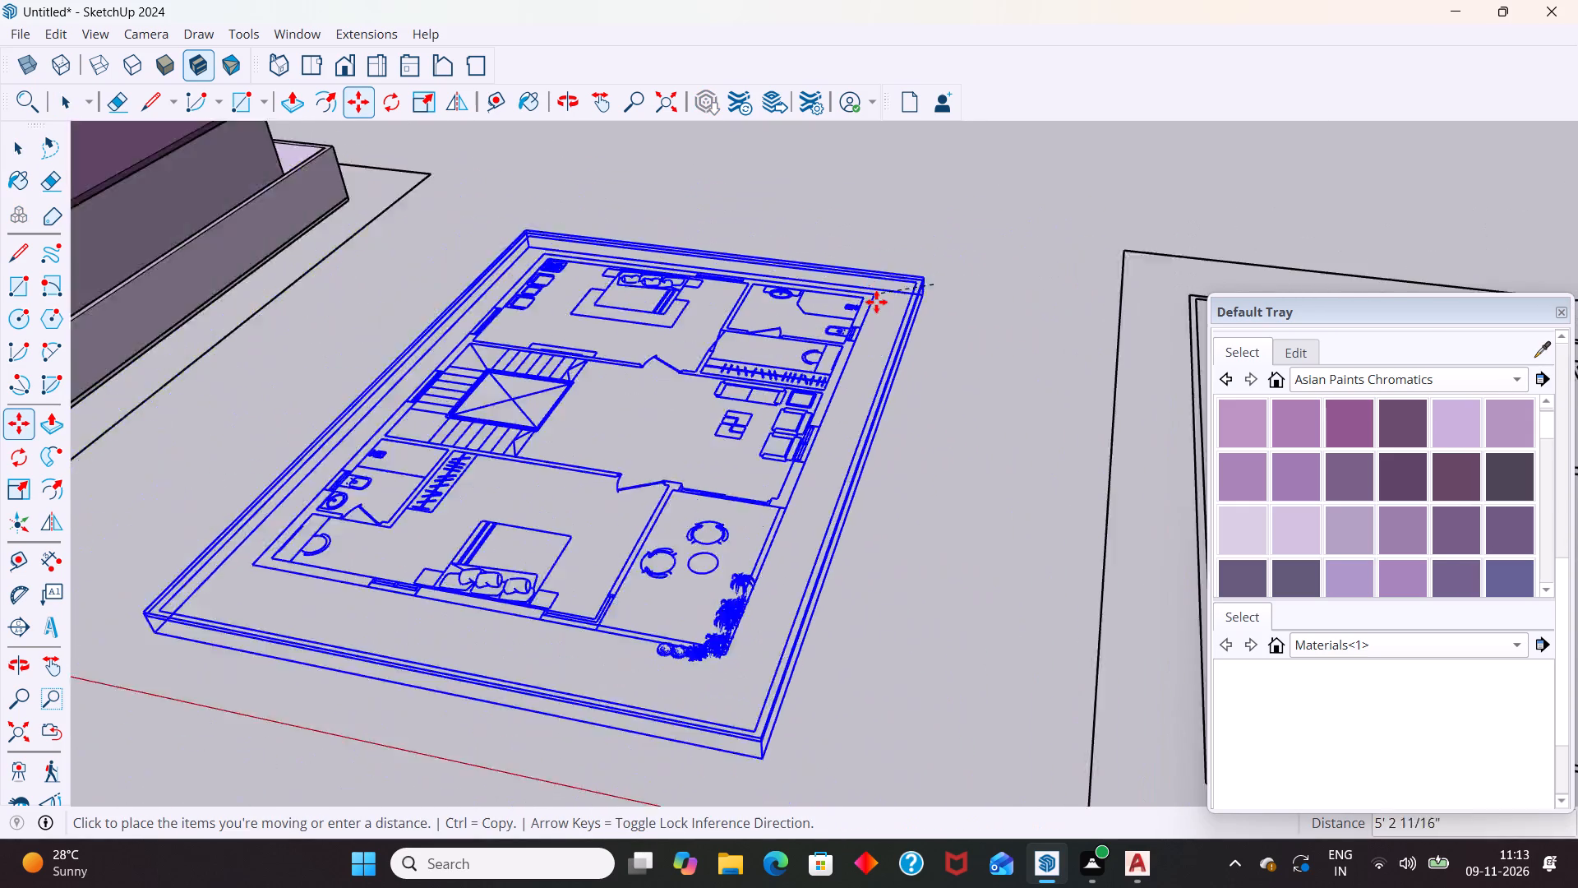
{"action": "scroll", "coordinate": [876, 302], "scroll_direction": "down", "scroll_amount": 10}
{"action": "scroll", "coordinate": [644, 140], "scroll_direction": "up", "scroll_amount": 16}
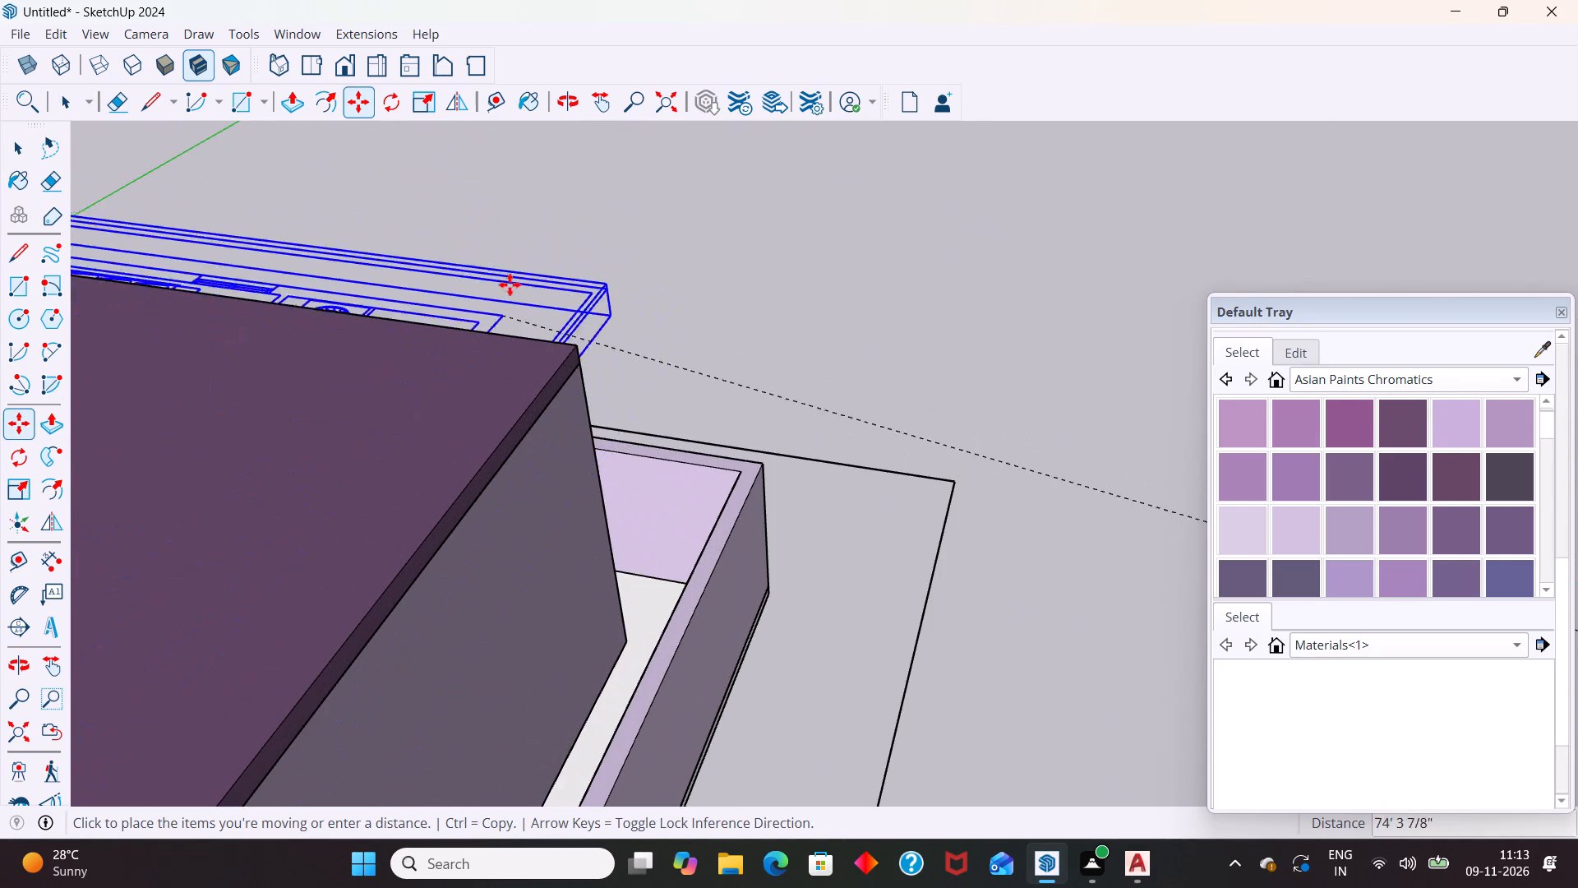
{"action": "left_click", "coordinate": [570, 339]}
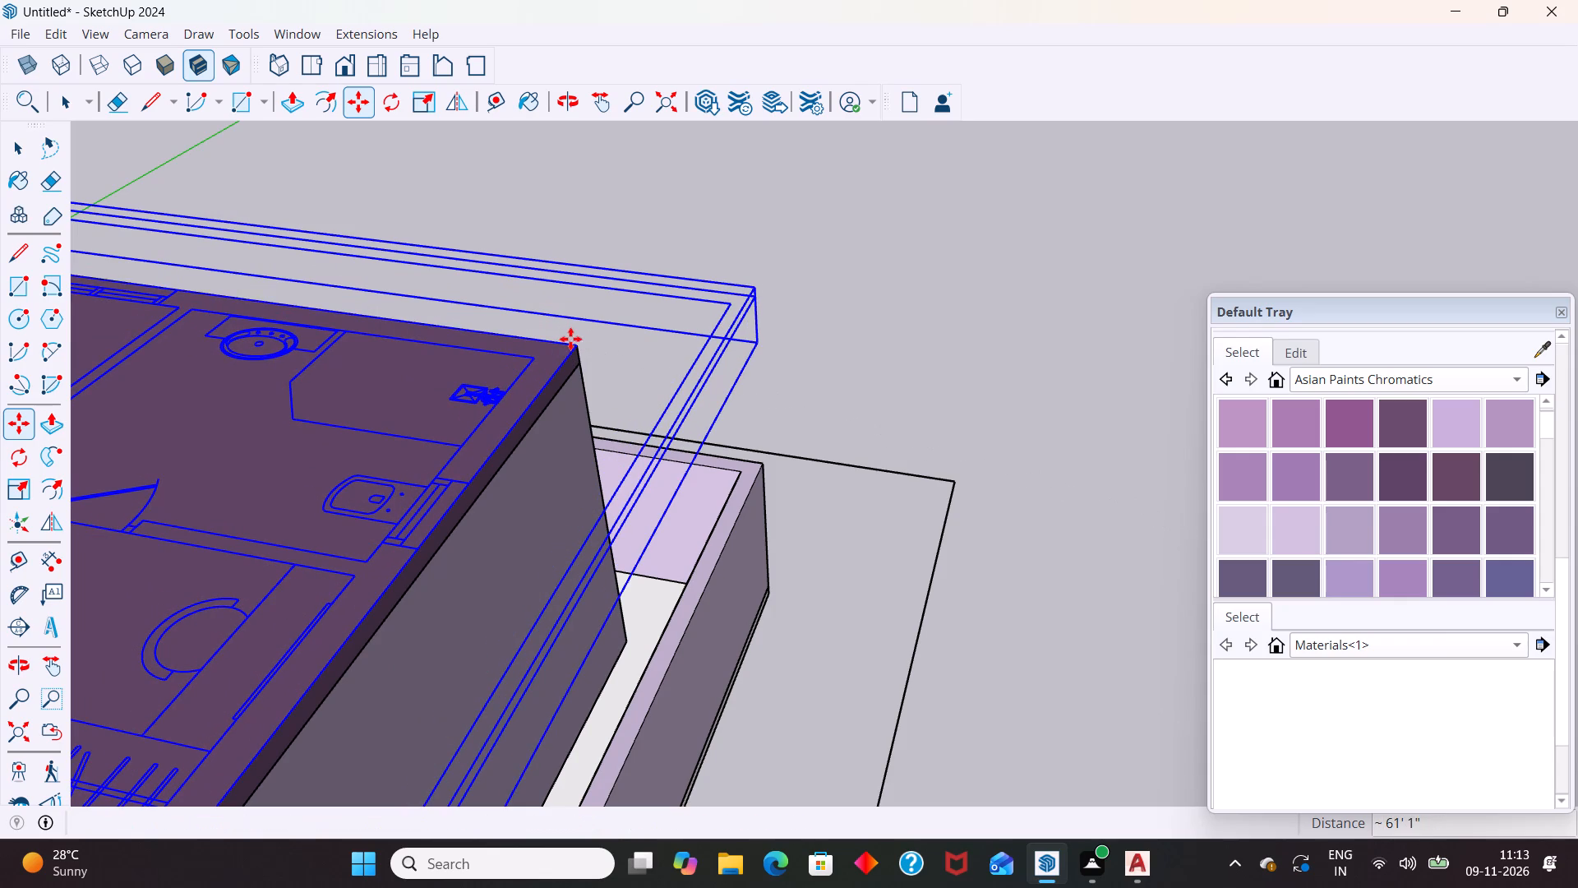
{"action": "key", "text": "space"}
{"action": "scroll", "coordinate": [870, 255], "scroll_direction": "down", "scroll_amount": 6}
{"action": "left_click", "coordinate": [933, 272]}
Examine how the floor plan sits on the roof slab, from the rear corner to the terrace above the car porch.
{"action": "scroll", "coordinate": [821, 386], "scroll_direction": "up", "scroll_amount": 2}
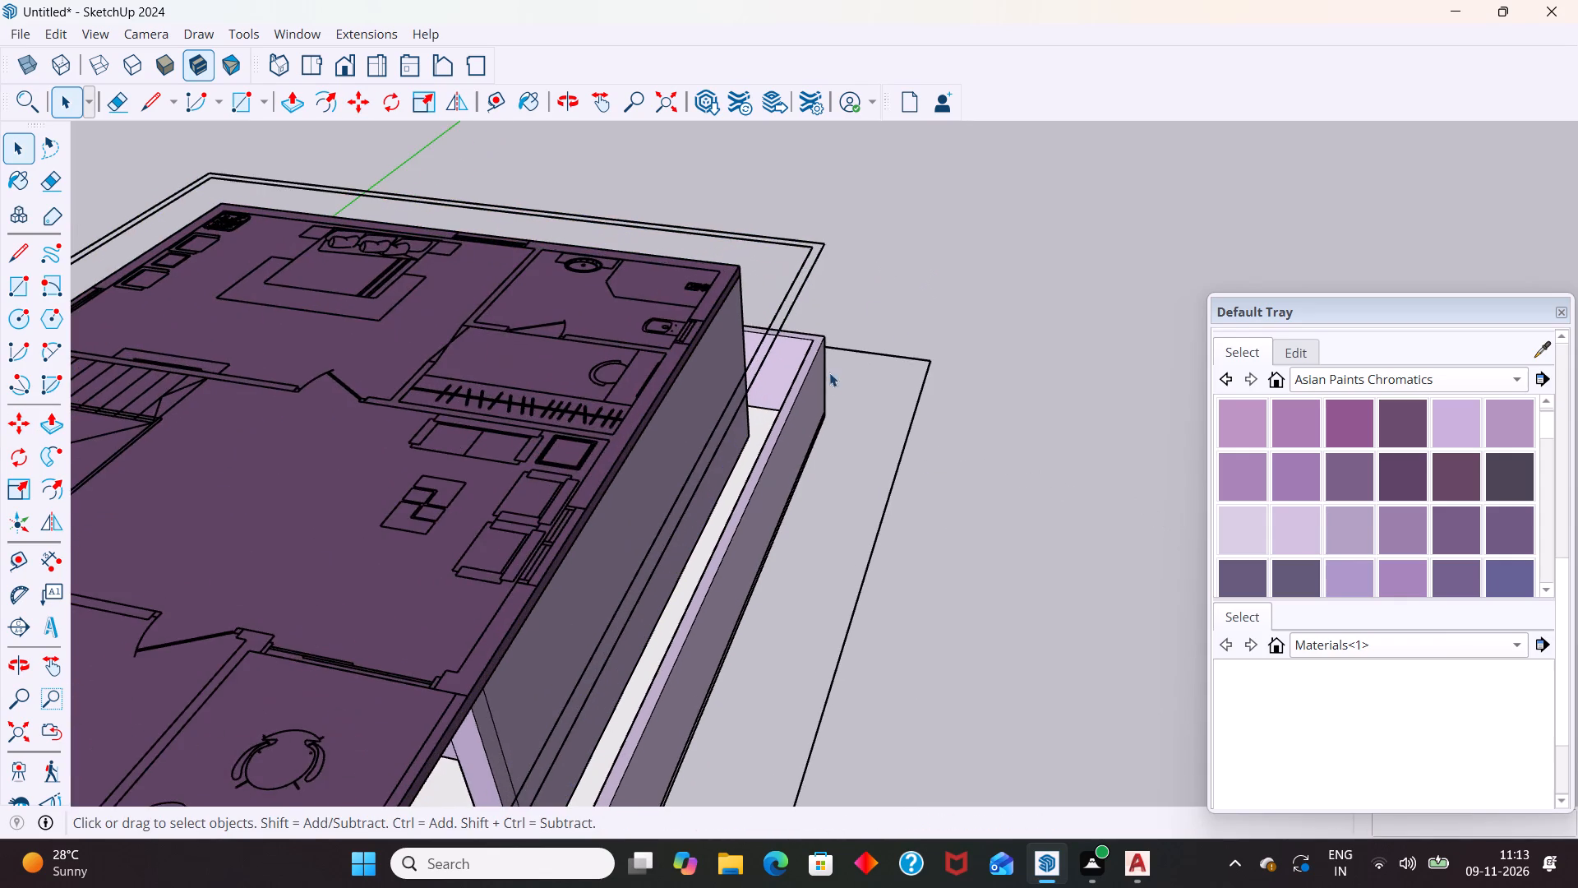
{"action": "scroll", "coordinate": [910, 257], "scroll_direction": "down", "scroll_amount": 6}
{"action": "middle_click_drag", "start_coordinate": [799, 408], "coordinate": [887, 385]}
{"action": "scroll", "coordinate": [688, 485], "scroll_direction": "up", "scroll_amount": 6}
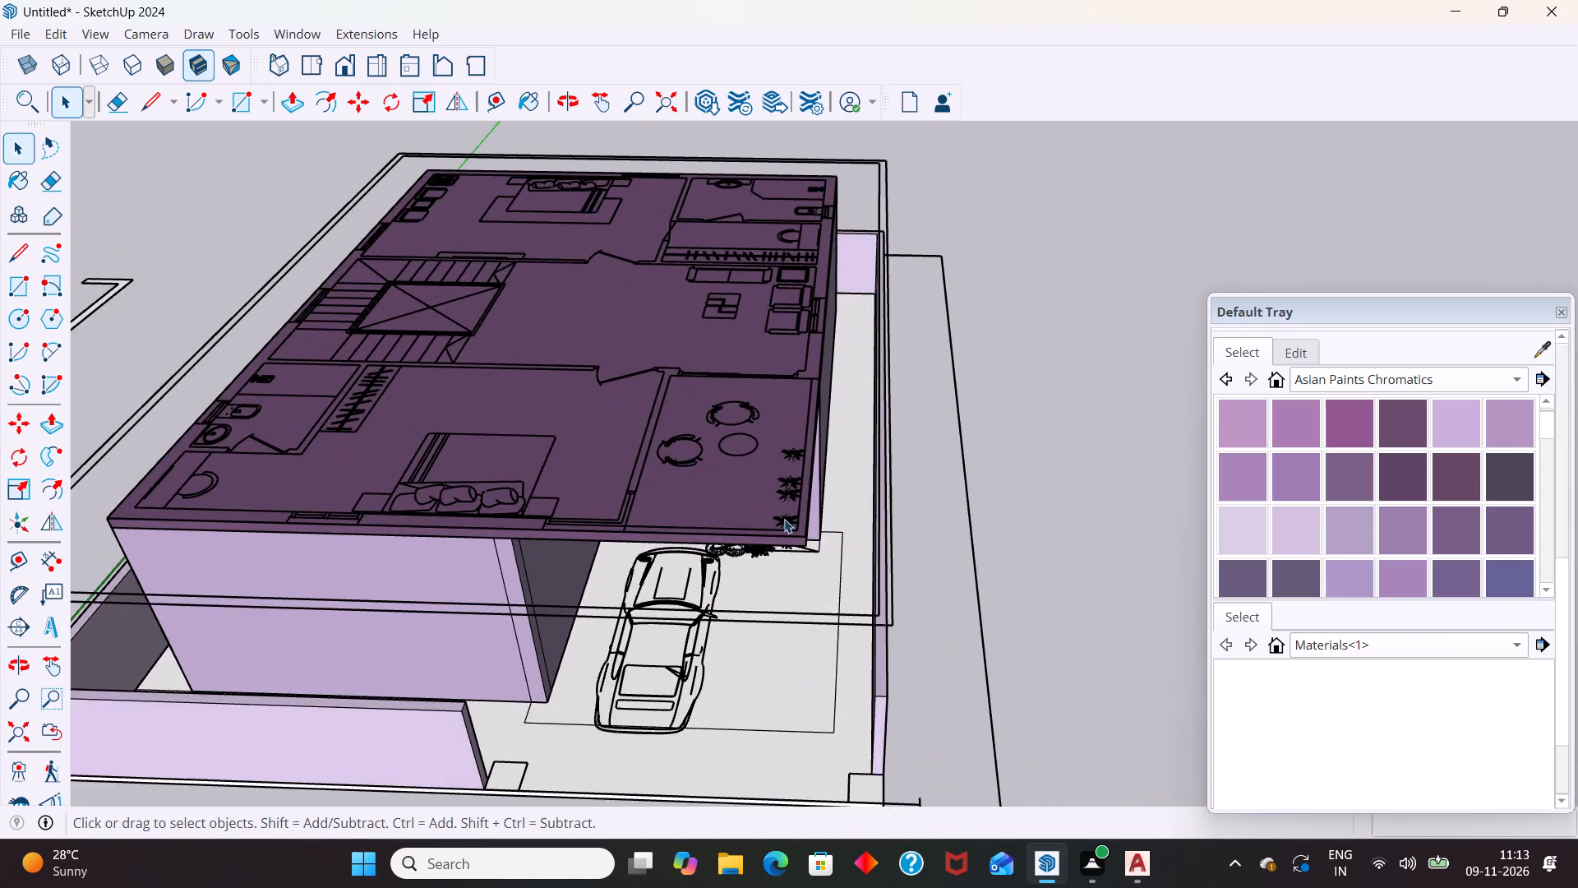
{"action": "scroll", "coordinate": [784, 519], "scroll_direction": "up", "scroll_amount": 2}
{"action": "middle_click_drag", "start_coordinate": [760, 562], "coordinate": [573, 453]}
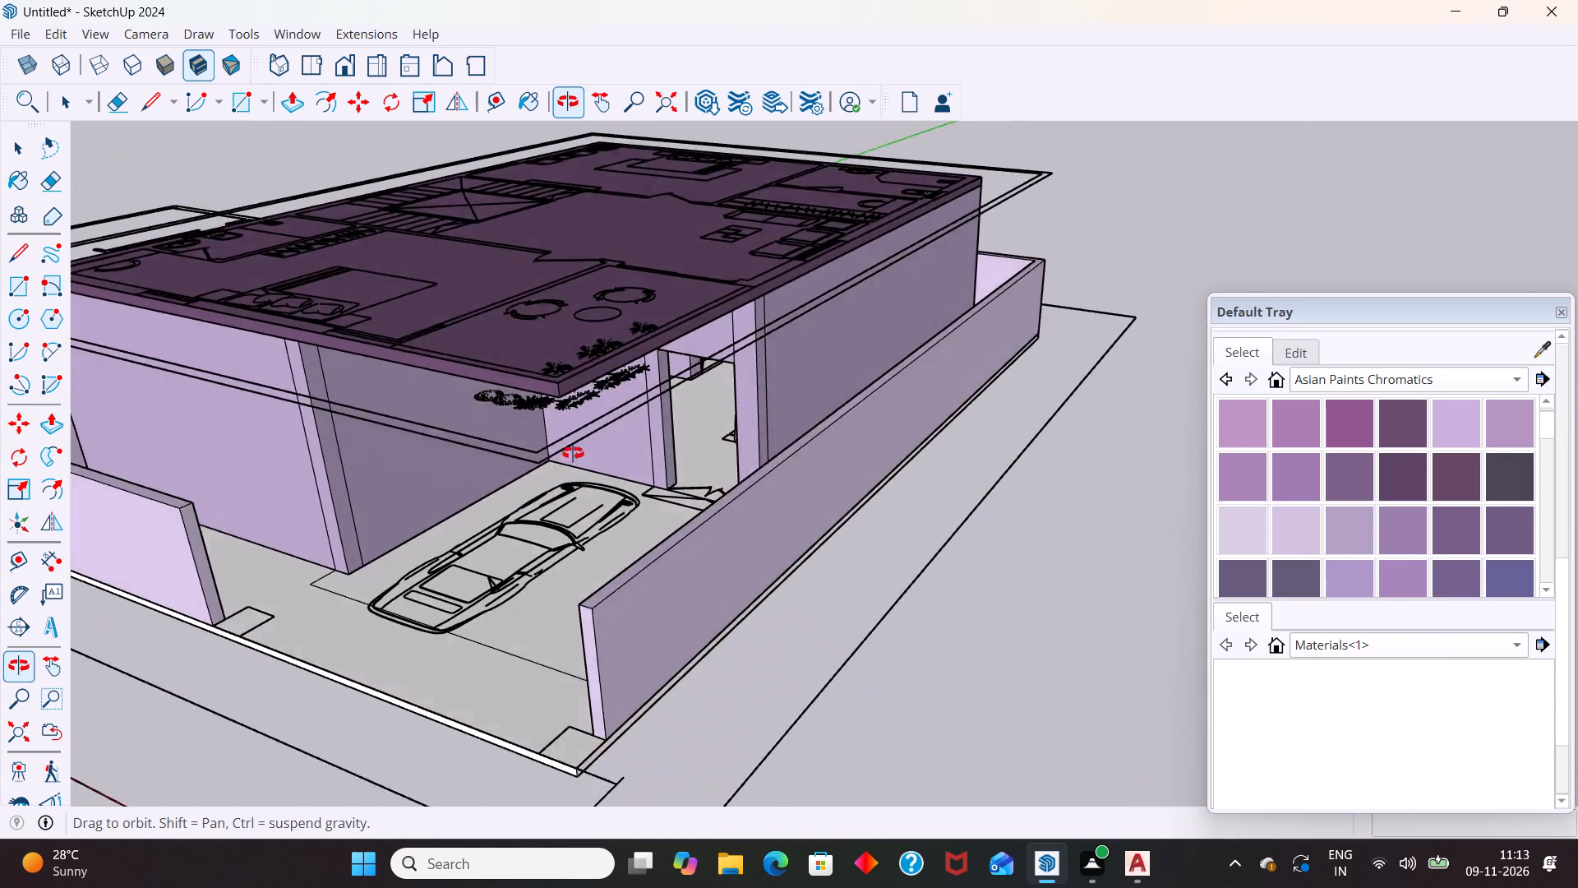
{"action": "middle_click_drag", "start_coordinate": [573, 453], "coordinate": [587, 428]}
{"action": "scroll", "coordinate": [586, 432], "scroll_direction": "up", "scroll_amount": 5}
{"action": "middle_click_drag", "start_coordinate": [589, 266], "coordinate": [627, 423]}
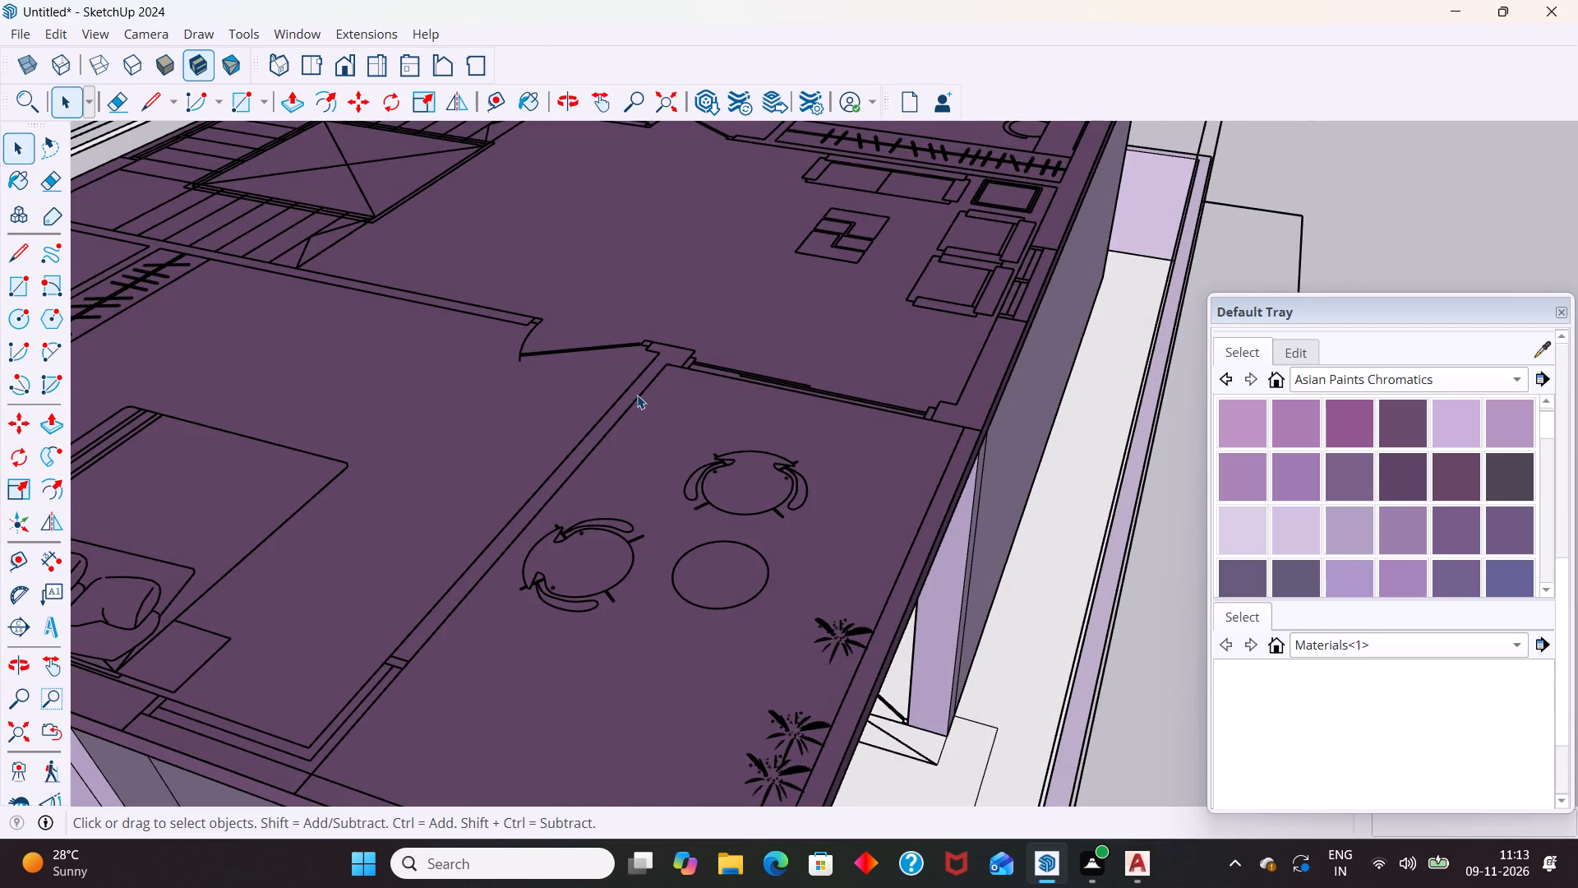
{"action": "scroll", "coordinate": [640, 390], "scroll_direction": "down", "scroll_amount": 6}
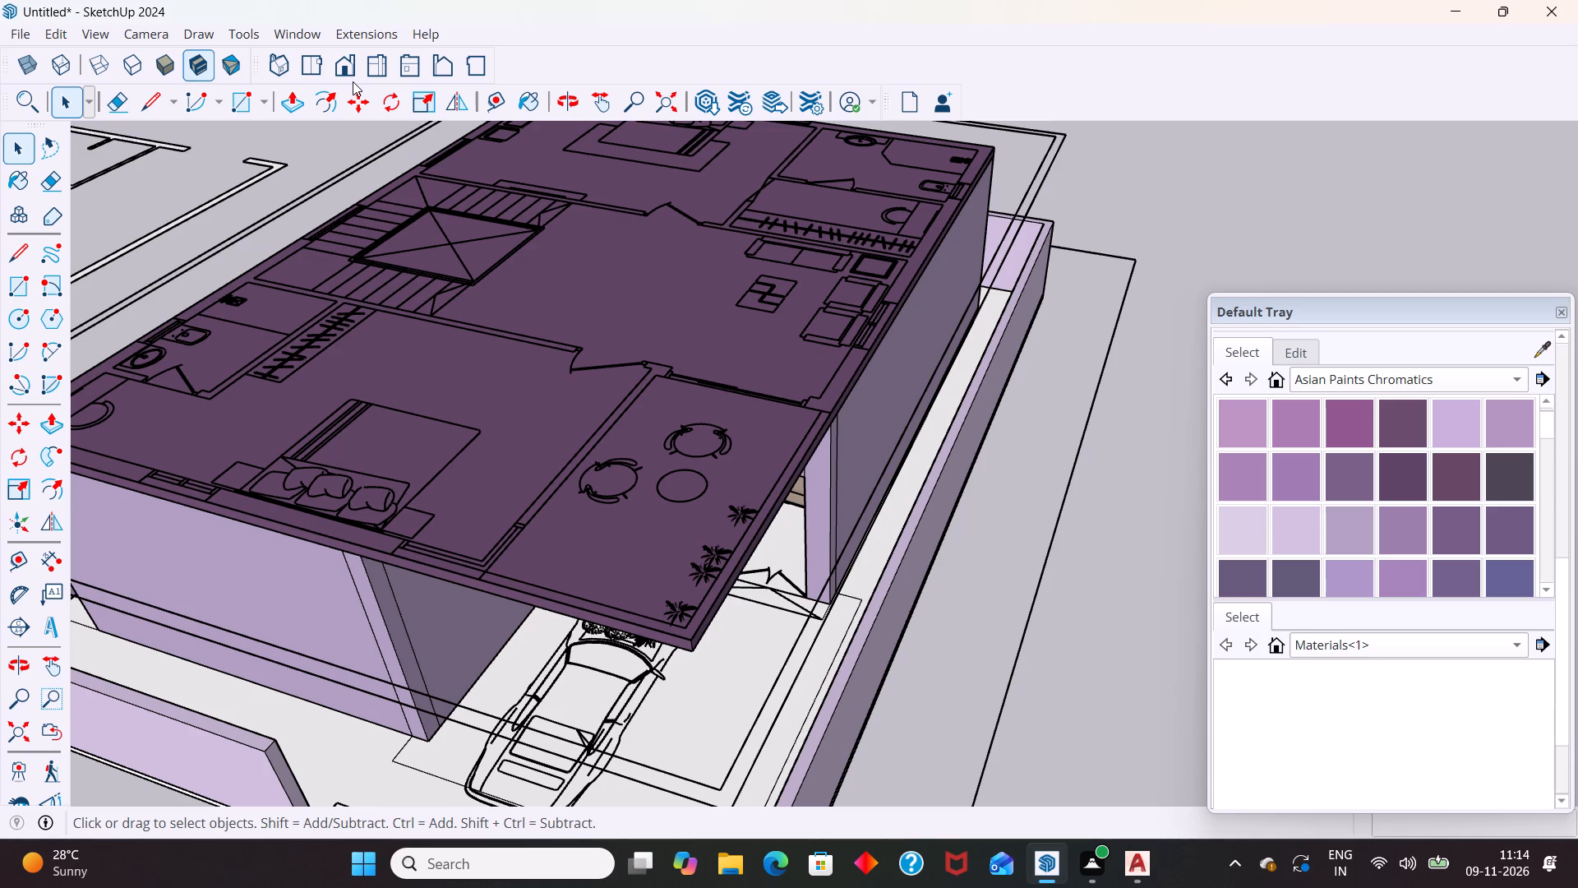
Switch the model's face style to Monochrome.
{"action": "left_click", "coordinate": [226, 58]}
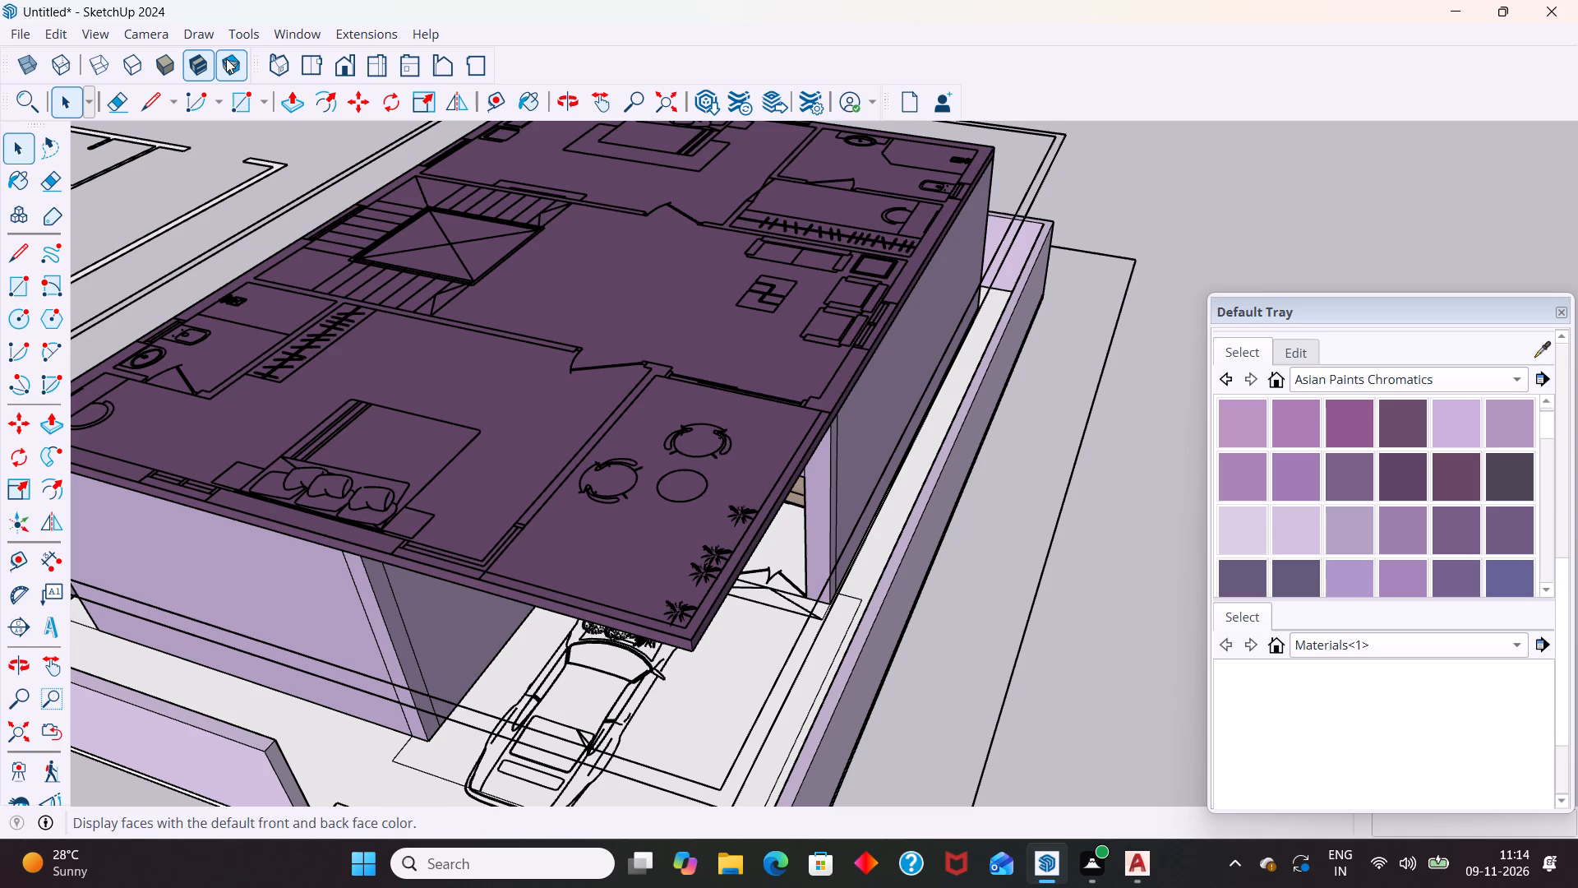
Examine the plan's terrace corner with the plants up close against the front corner of the roof slab.
{"action": "scroll", "coordinate": [567, 562], "scroll_direction": "up", "scroll_amount": 5}
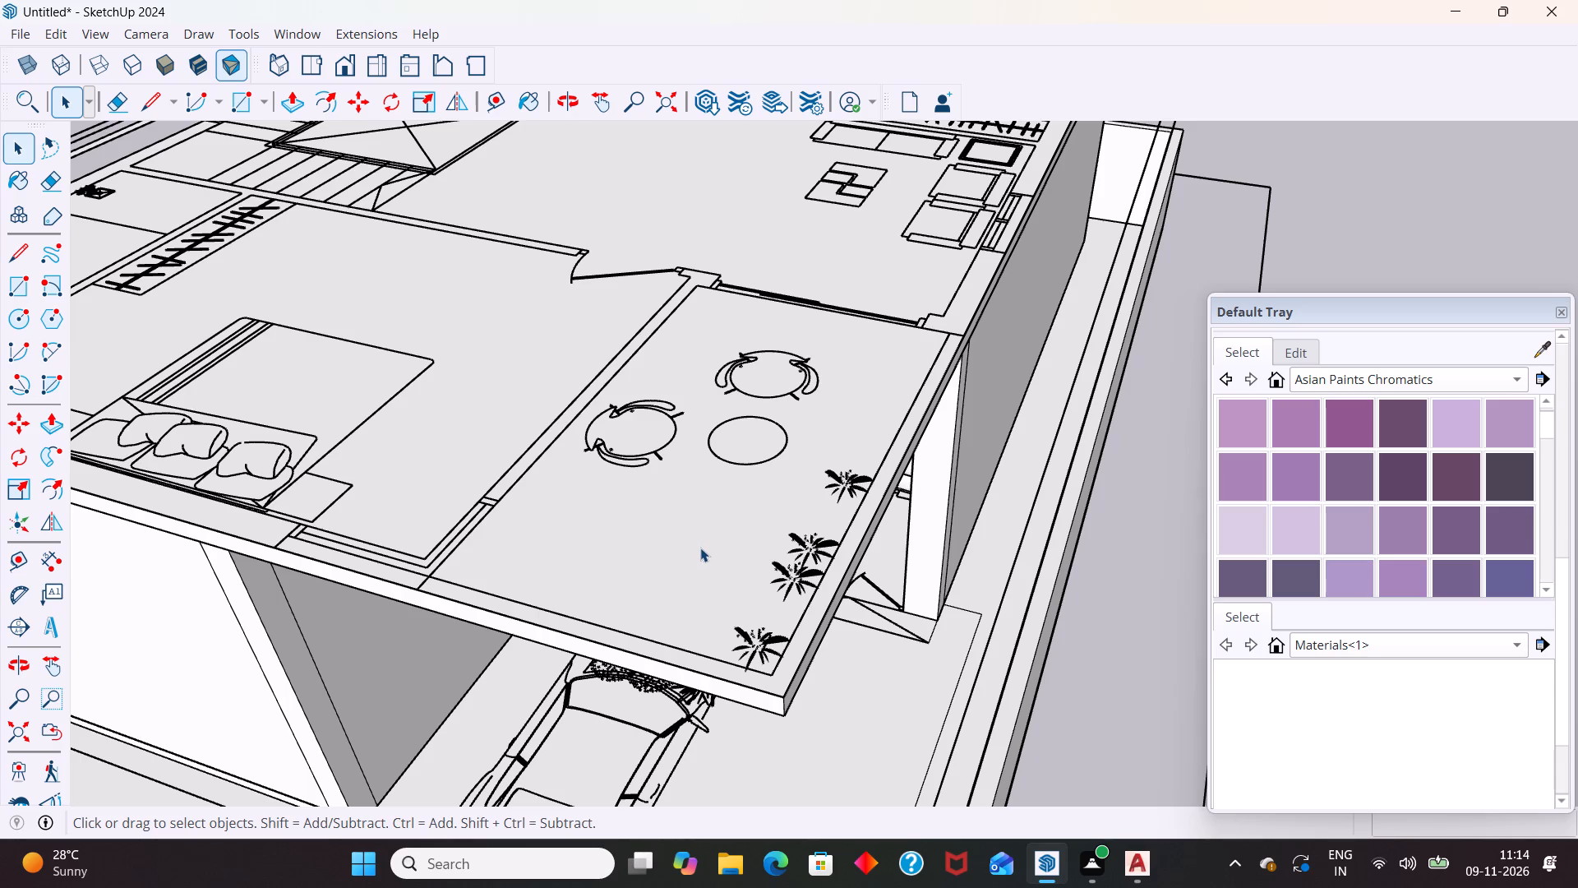
{"action": "middle_click_drag", "start_coordinate": [676, 580], "coordinate": [746, 294]}
{"action": "middle_click_drag", "start_coordinate": [731, 323], "coordinate": [662, 442]}
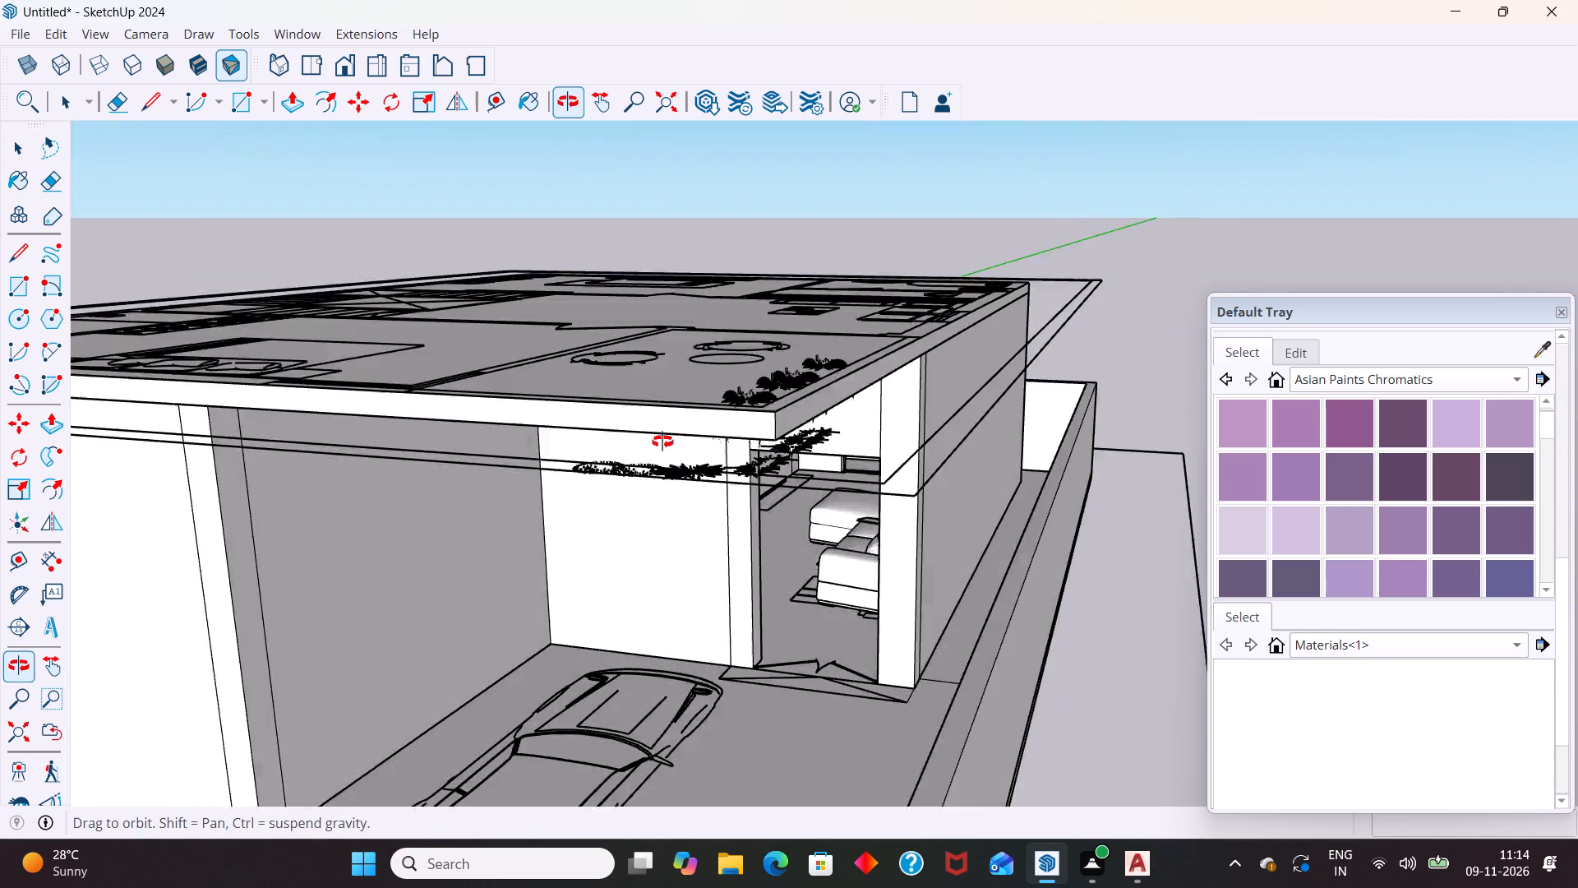
{"action": "middle_click_drag", "start_coordinate": [662, 442], "coordinate": [647, 454]}
{"action": "scroll", "coordinate": [644, 417], "scroll_direction": "up", "scroll_amount": 3}
{"action": "scroll", "coordinate": [653, 641], "scroll_direction": "up", "scroll_amount": 2}
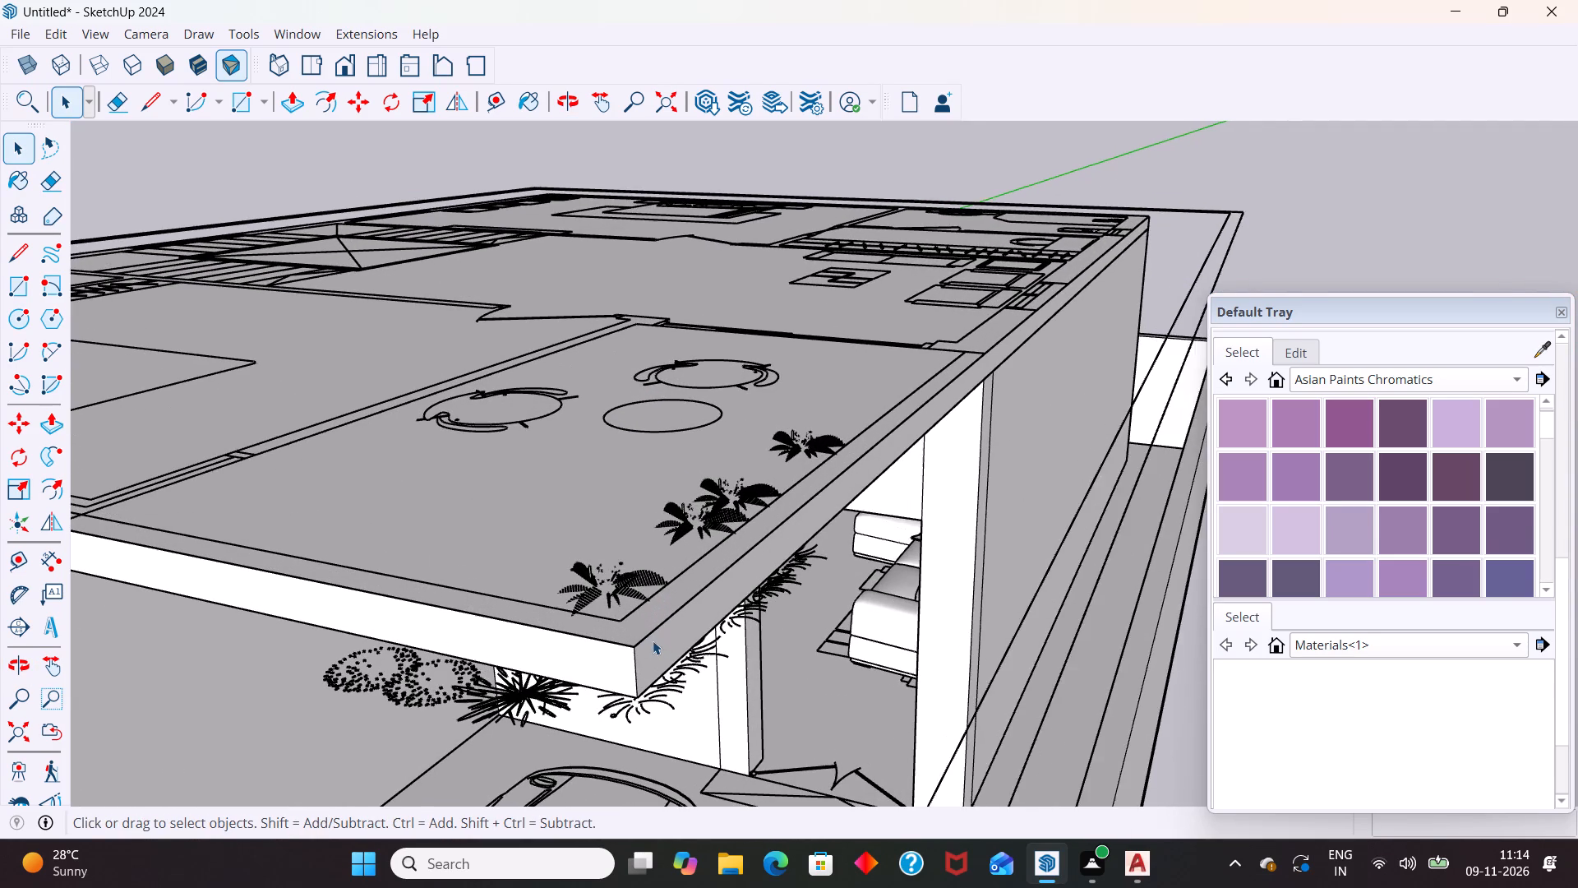
{"action": "scroll", "coordinate": [653, 641], "scroll_direction": "up", "scroll_amount": 3}
{"action": "left_click", "coordinate": [631, 644]}
{"action": "scroll", "coordinate": [630, 645], "scroll_direction": "up", "scroll_amount": 3}
{"action": "left_click", "coordinate": [597, 595]}
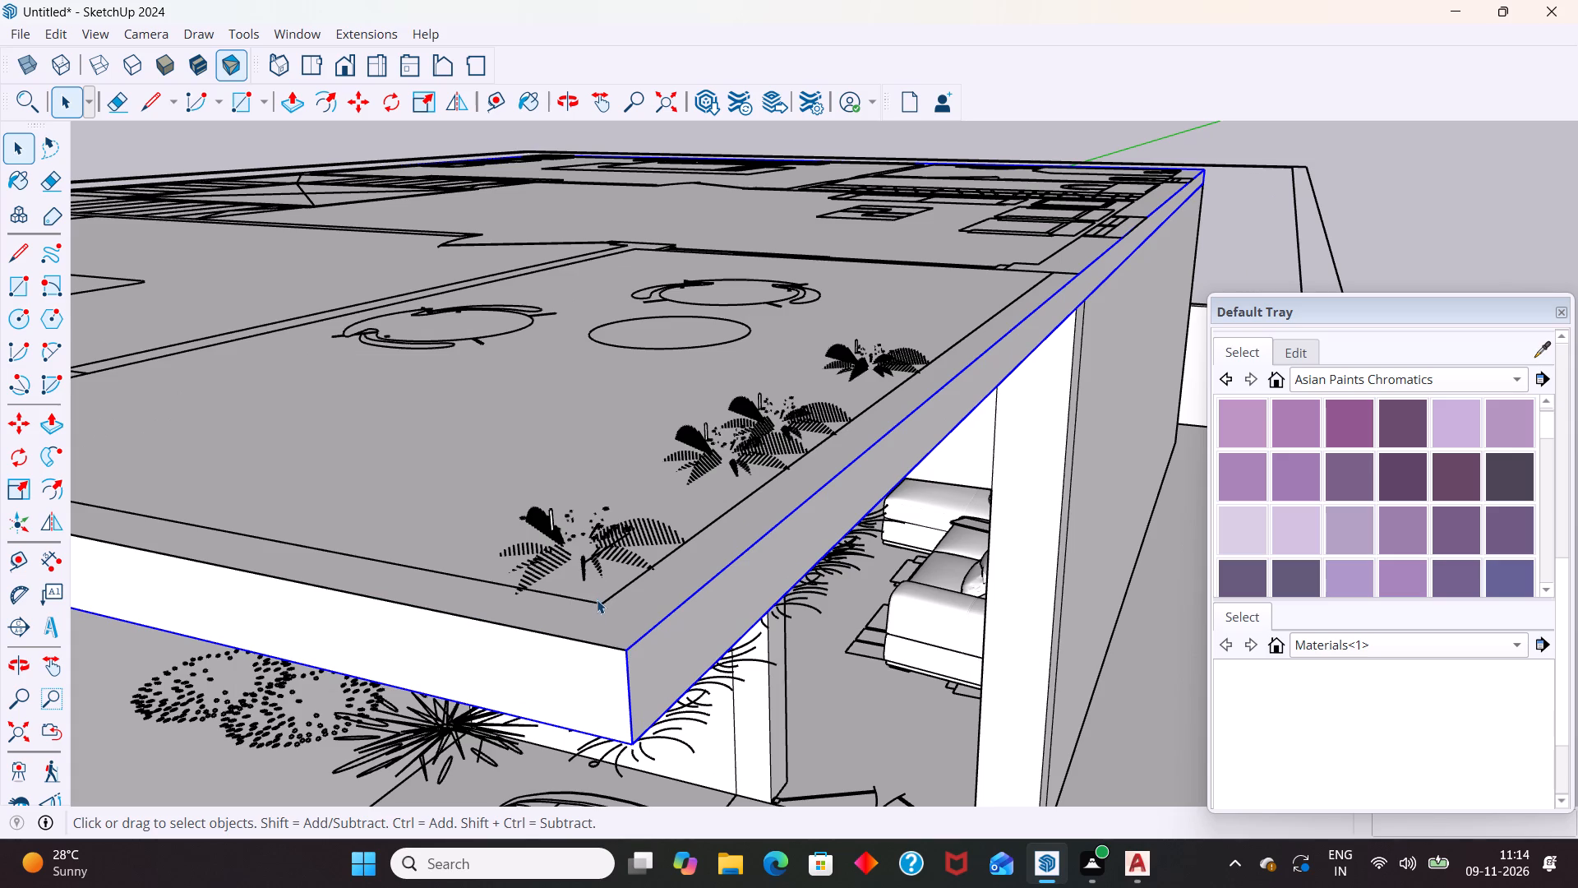
{"action": "left_click", "coordinate": [598, 599]}
{"action": "scroll", "coordinate": [604, 604], "scroll_direction": "up", "scroll_amount": 7}
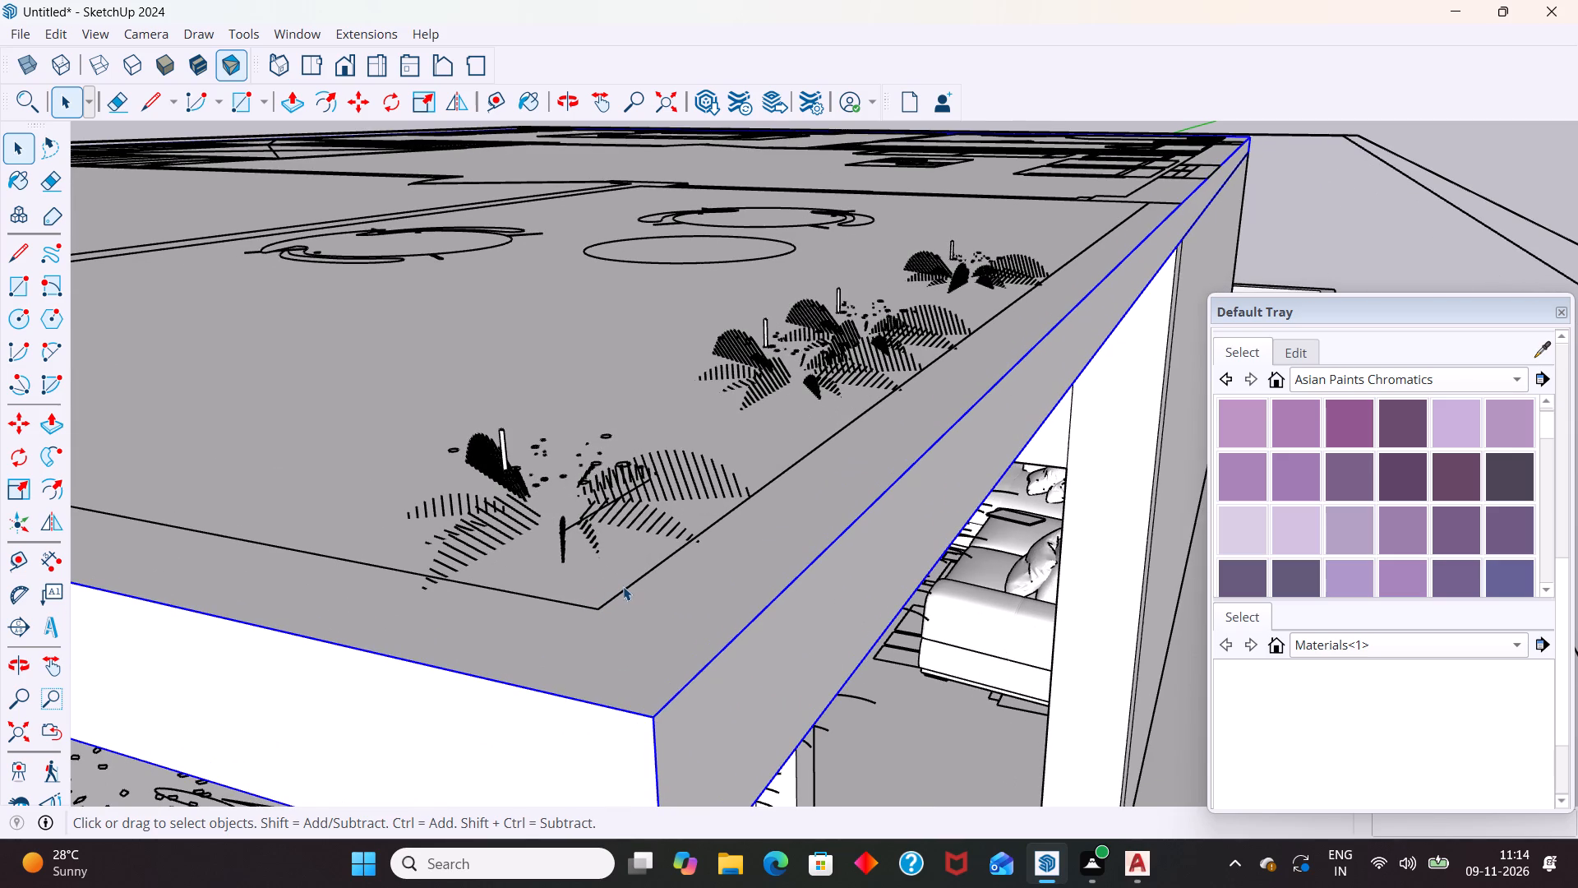
{"action": "left_click", "coordinate": [623, 586]}
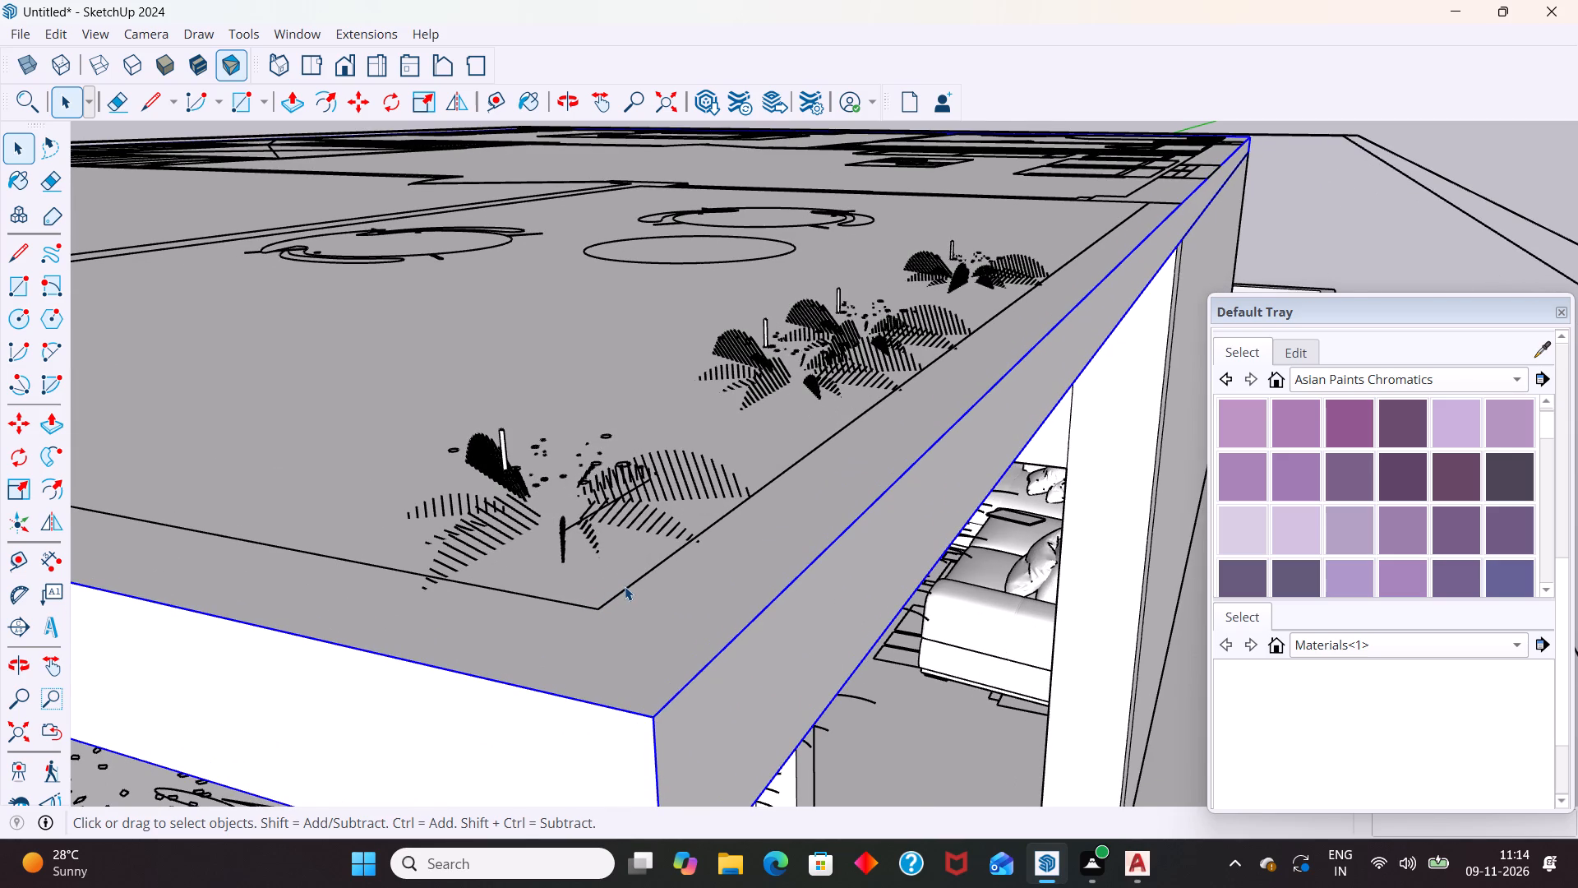
{"action": "scroll", "coordinate": [625, 586], "scroll_direction": "up", "scroll_amount": 5}
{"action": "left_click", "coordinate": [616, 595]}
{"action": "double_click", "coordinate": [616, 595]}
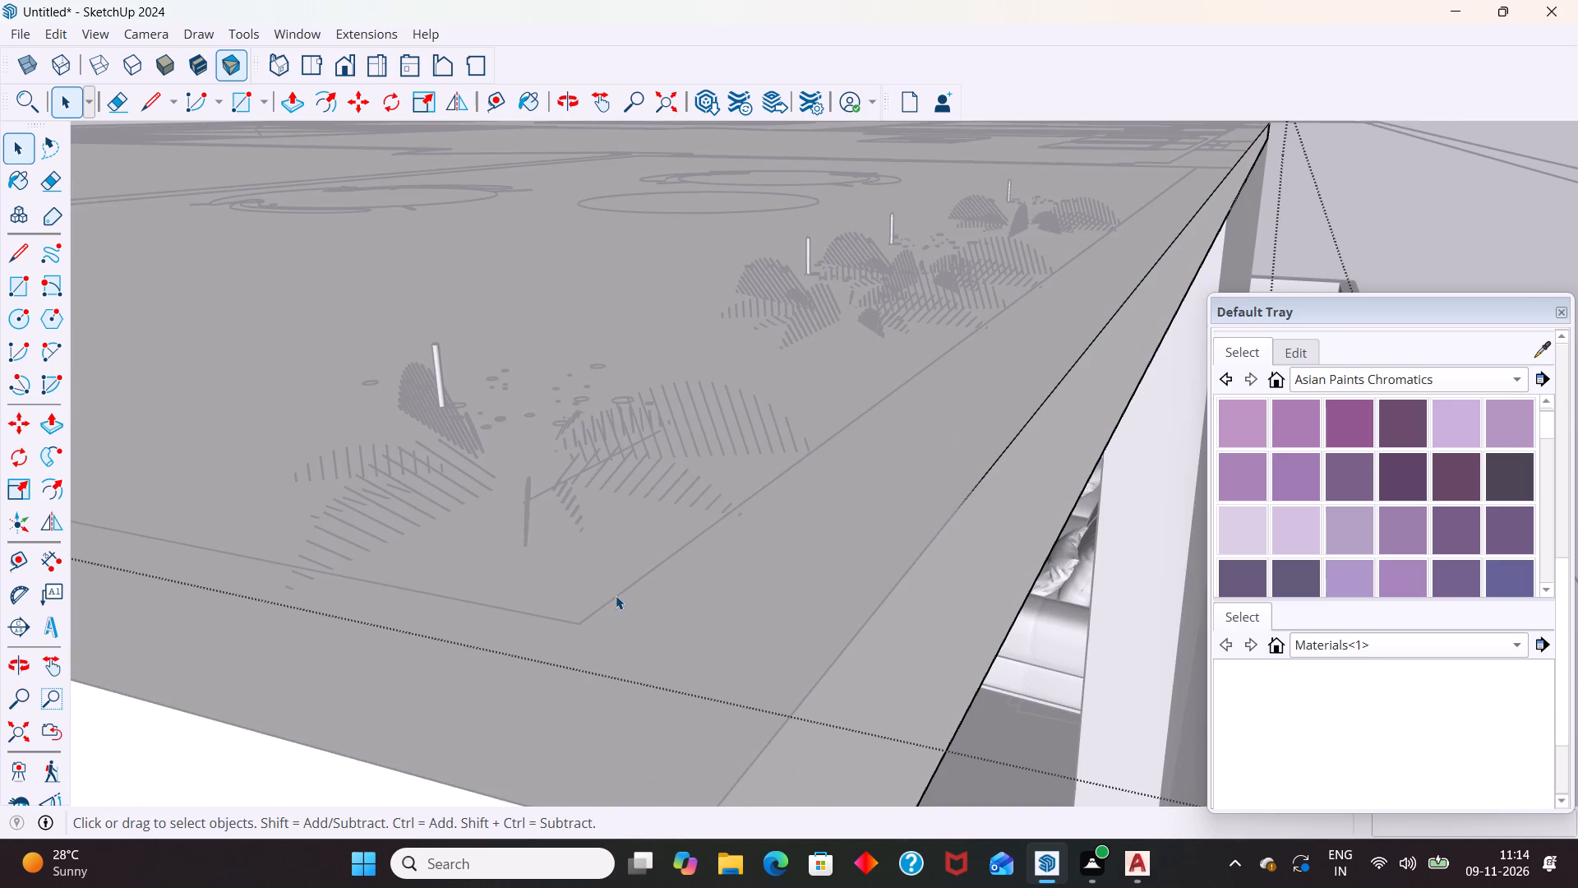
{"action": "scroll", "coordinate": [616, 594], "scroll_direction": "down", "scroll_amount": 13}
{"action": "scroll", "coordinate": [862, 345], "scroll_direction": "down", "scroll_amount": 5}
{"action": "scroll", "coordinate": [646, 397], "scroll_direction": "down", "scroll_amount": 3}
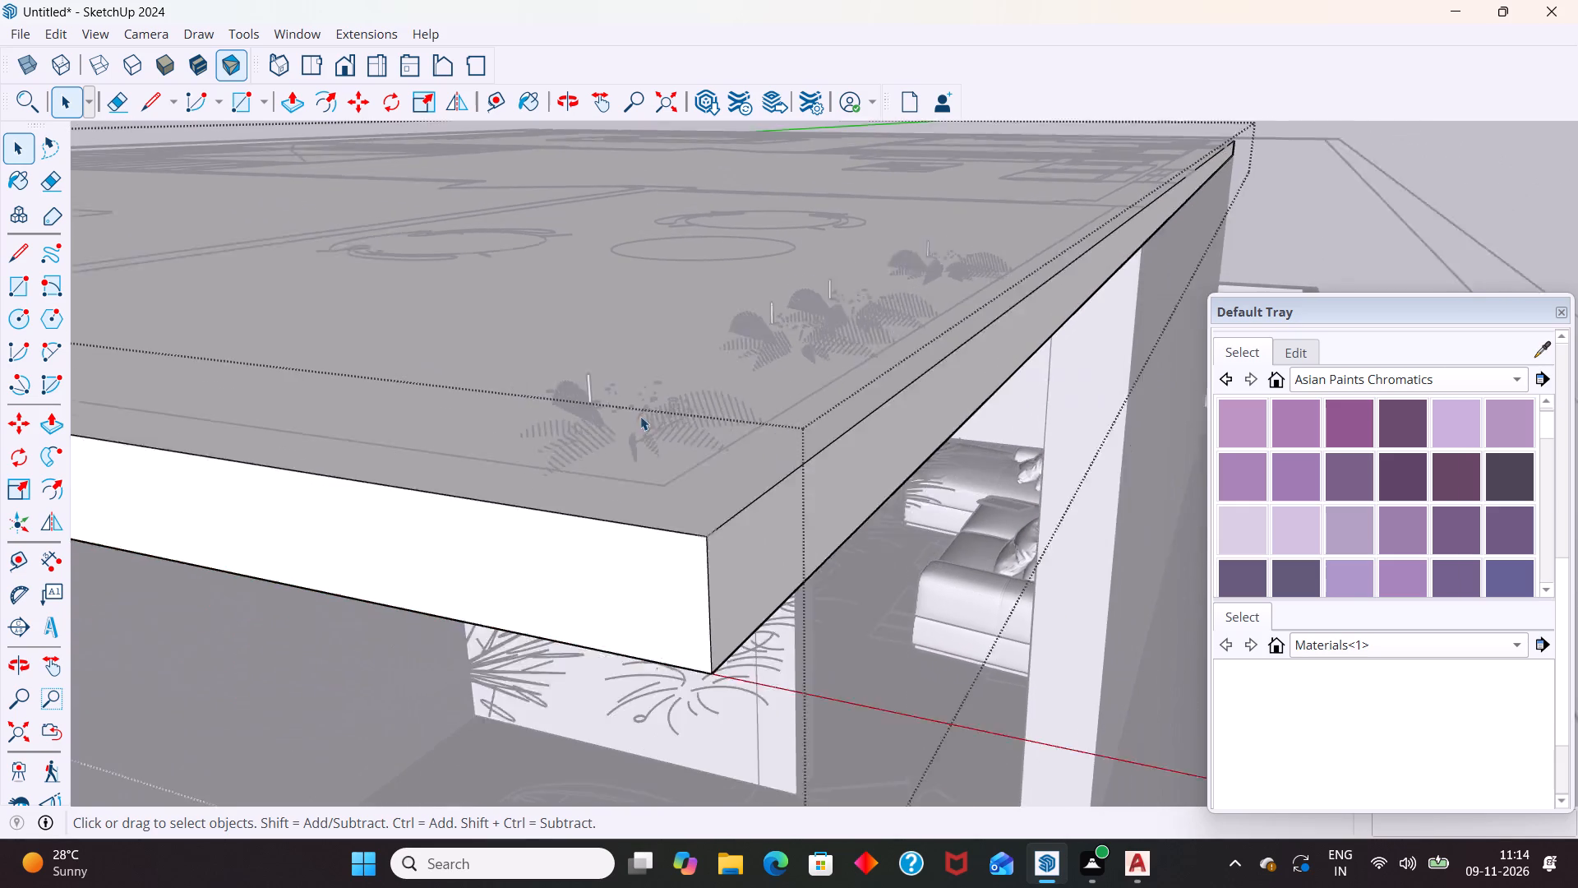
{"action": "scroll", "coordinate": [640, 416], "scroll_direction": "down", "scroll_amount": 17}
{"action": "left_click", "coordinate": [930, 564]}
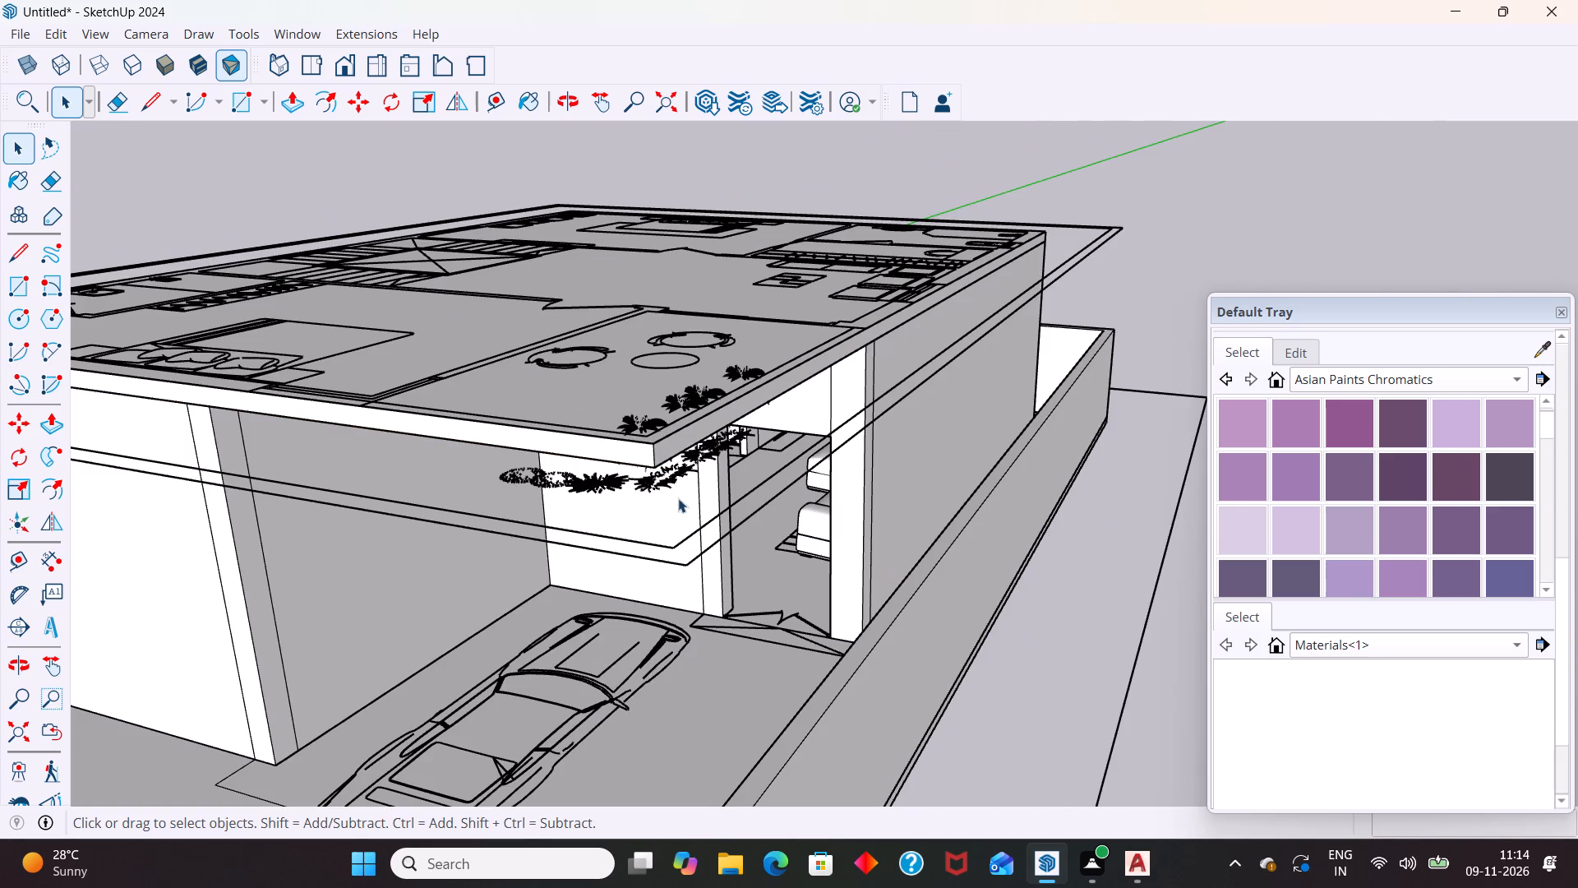
Select the placed floor plan and examine its outlines against the roof slab and boundary wall.
{"action": "left_click", "coordinate": [674, 550]}
{"action": "scroll", "coordinate": [661, 449], "scroll_direction": "up", "scroll_amount": 6}
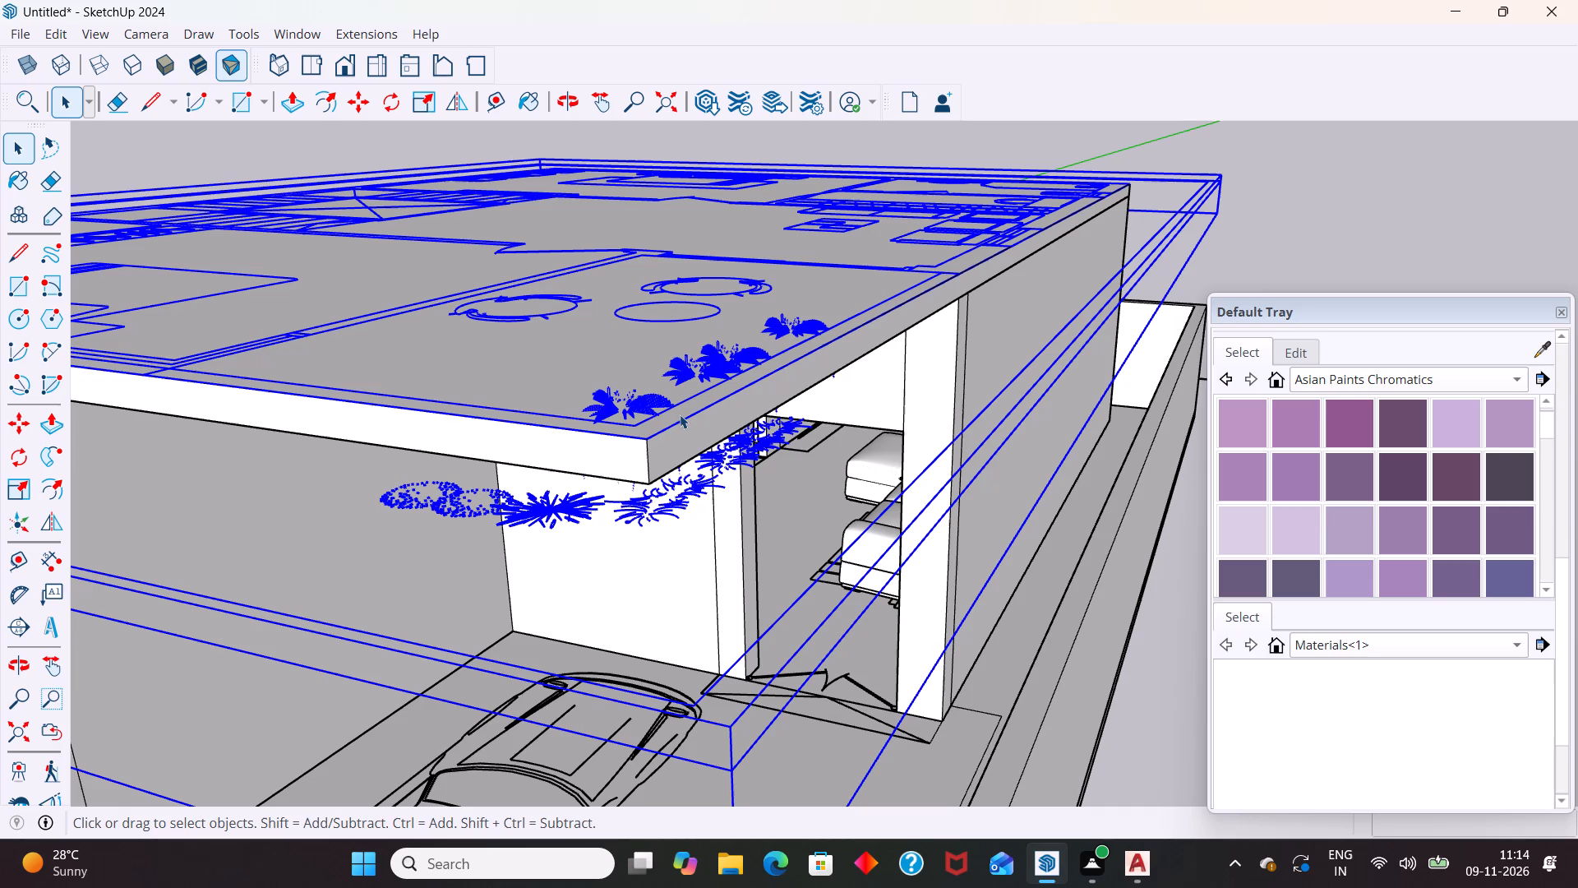
{"action": "key", "text": "space"}
{"action": "scroll", "coordinate": [650, 446], "scroll_direction": "down", "scroll_amount": 5}
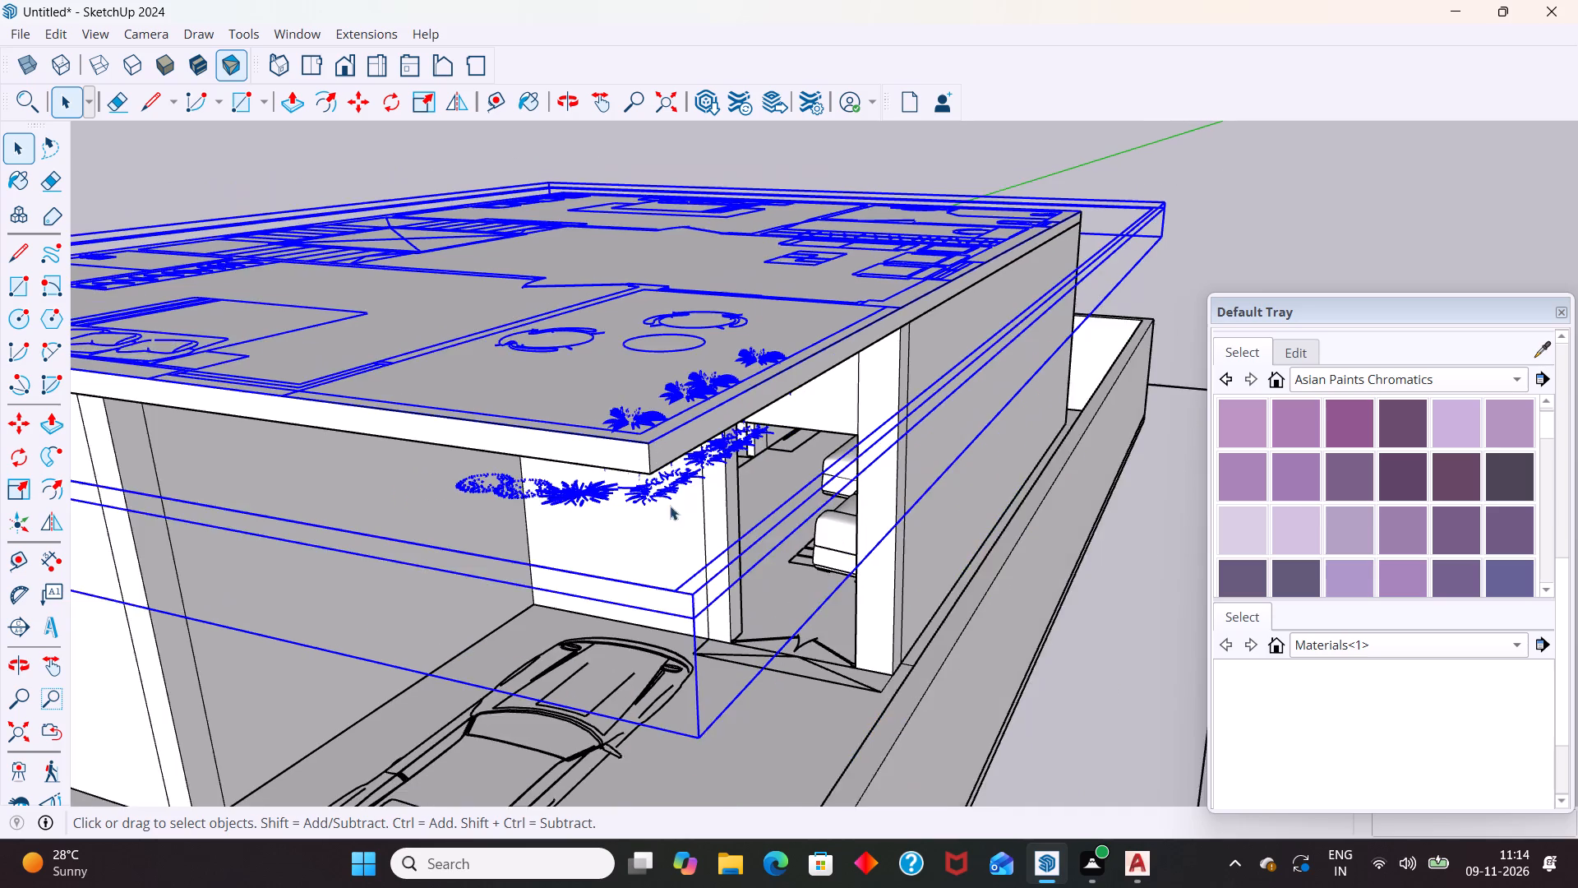
{"action": "middle_click_drag", "start_coordinate": [634, 564], "coordinate": [816, 608]}
{"action": "scroll", "coordinate": [436, 469], "scroll_direction": "down", "scroll_amount": 10}
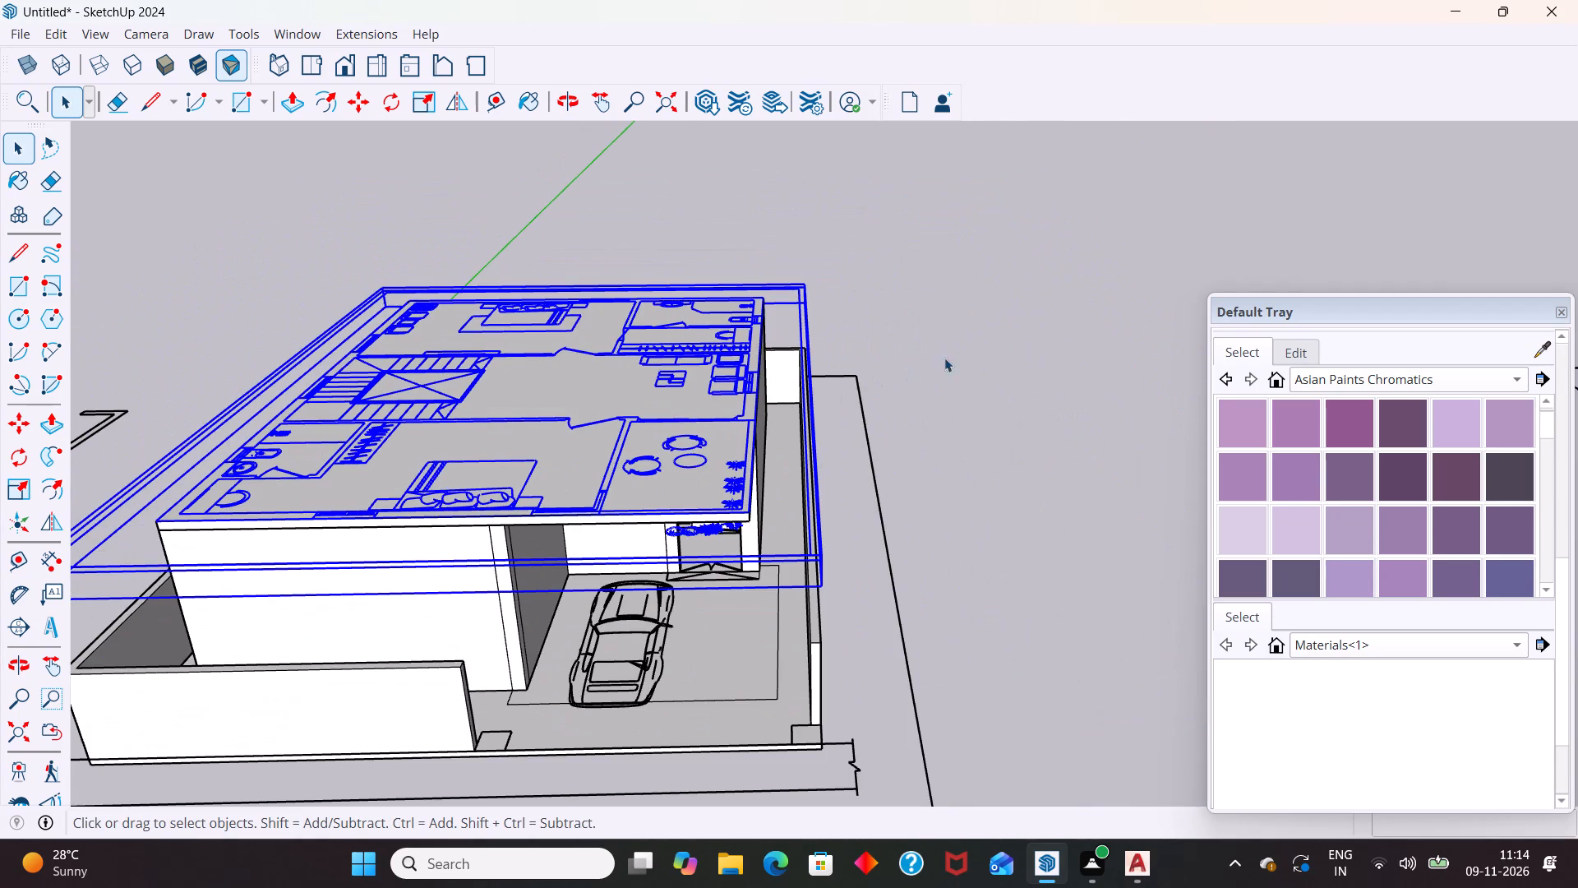
{"action": "left_click", "coordinate": [985, 345]}
{"action": "middle_click_drag", "start_coordinate": [607, 517], "coordinate": [616, 573]}
{"action": "scroll", "coordinate": [505, 585], "scroll_direction": "up", "scroll_amount": 4}
{"action": "scroll", "coordinate": [607, 570], "scroll_direction": "up", "scroll_amount": 1}
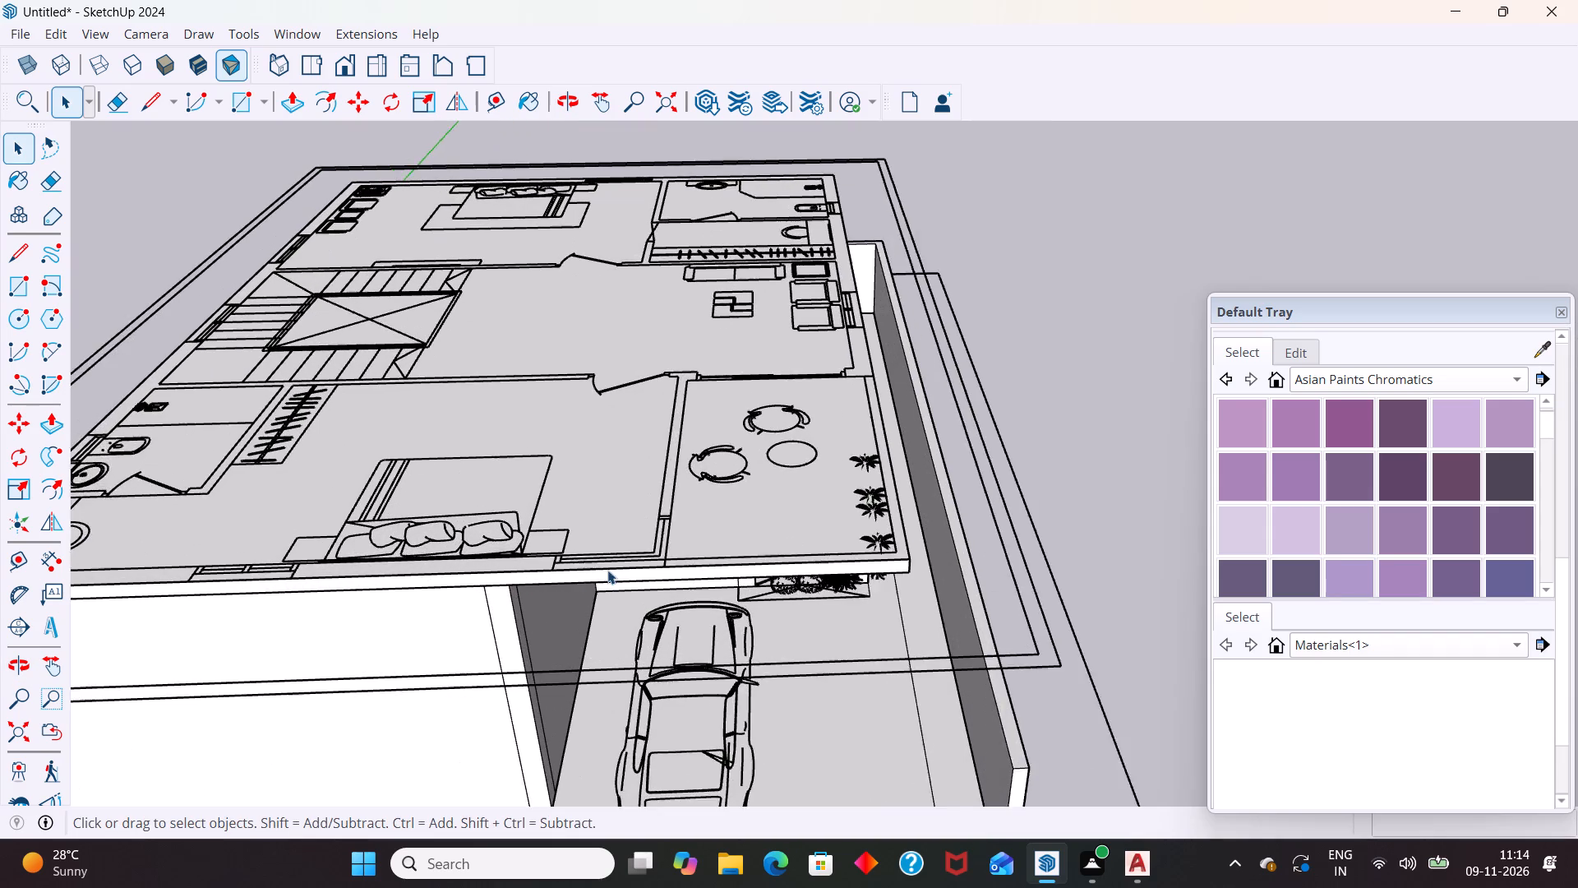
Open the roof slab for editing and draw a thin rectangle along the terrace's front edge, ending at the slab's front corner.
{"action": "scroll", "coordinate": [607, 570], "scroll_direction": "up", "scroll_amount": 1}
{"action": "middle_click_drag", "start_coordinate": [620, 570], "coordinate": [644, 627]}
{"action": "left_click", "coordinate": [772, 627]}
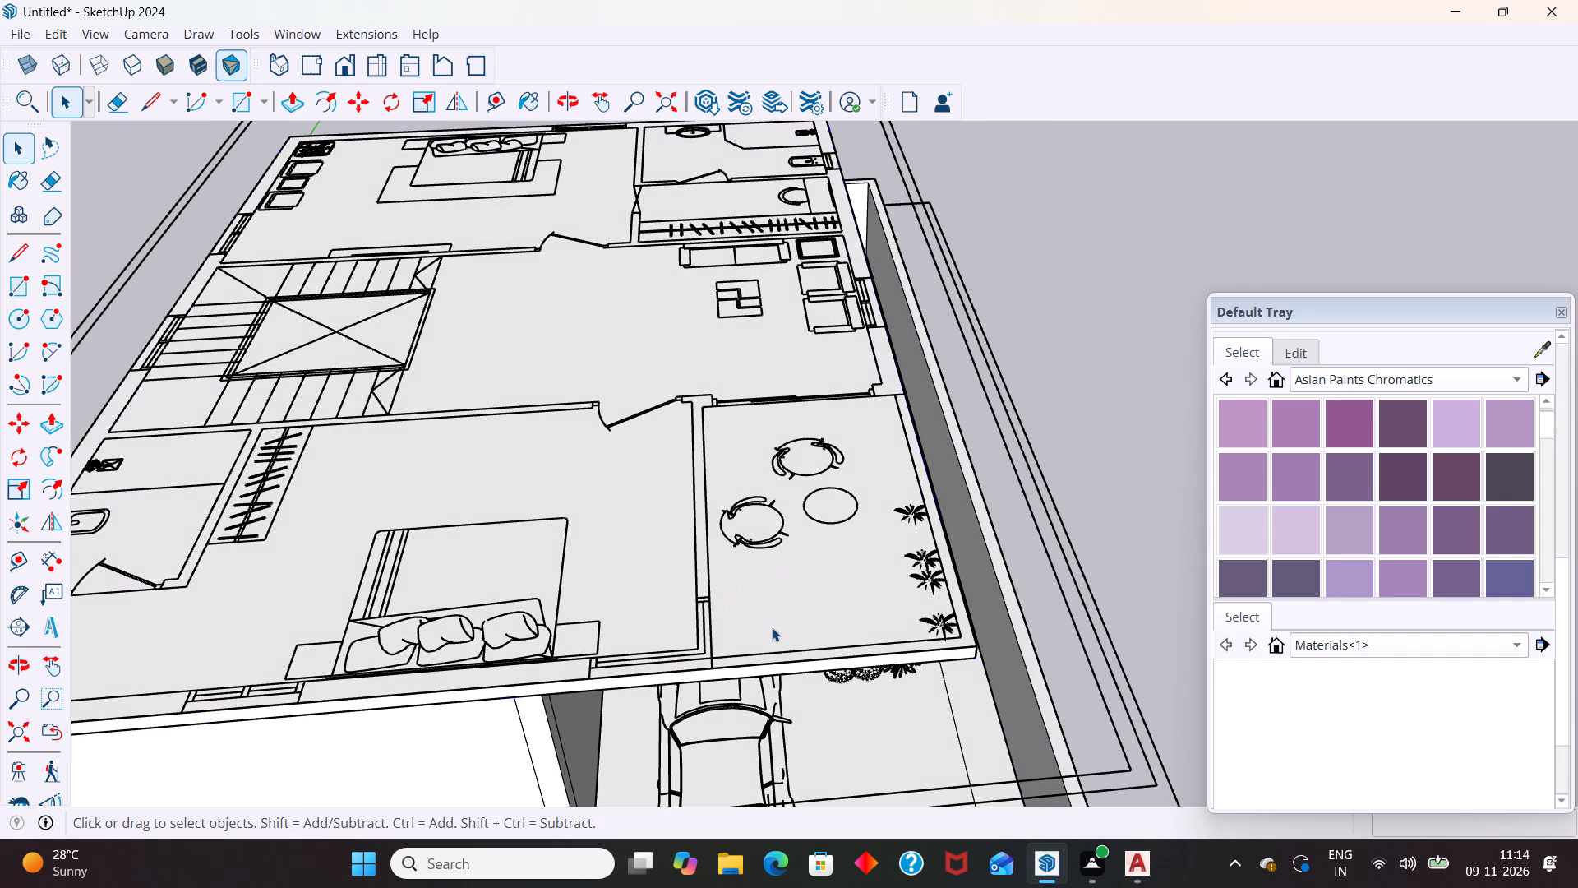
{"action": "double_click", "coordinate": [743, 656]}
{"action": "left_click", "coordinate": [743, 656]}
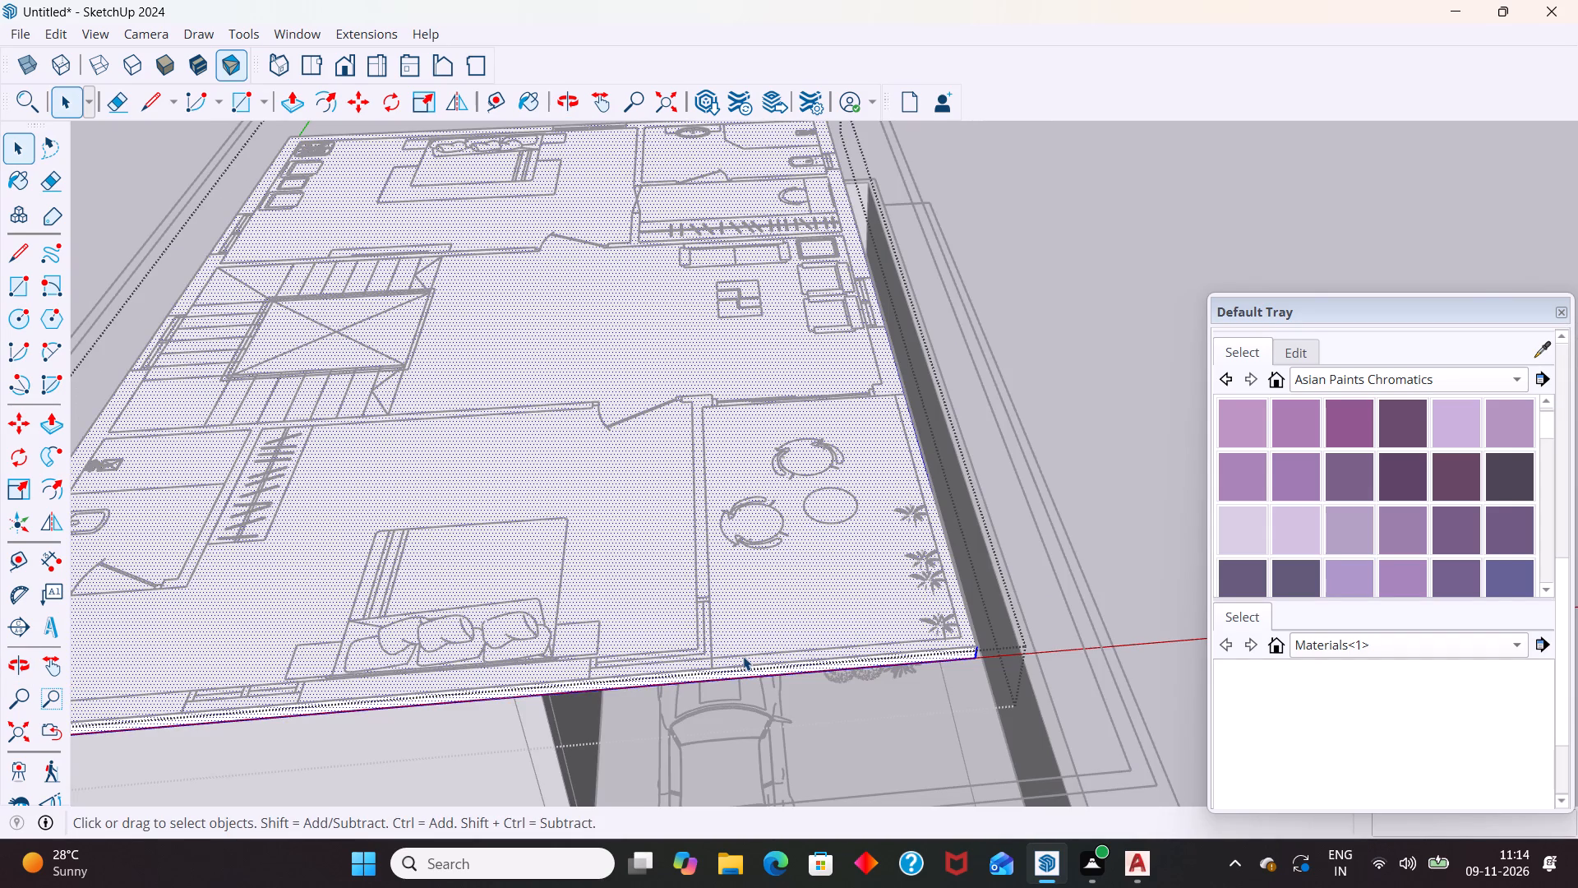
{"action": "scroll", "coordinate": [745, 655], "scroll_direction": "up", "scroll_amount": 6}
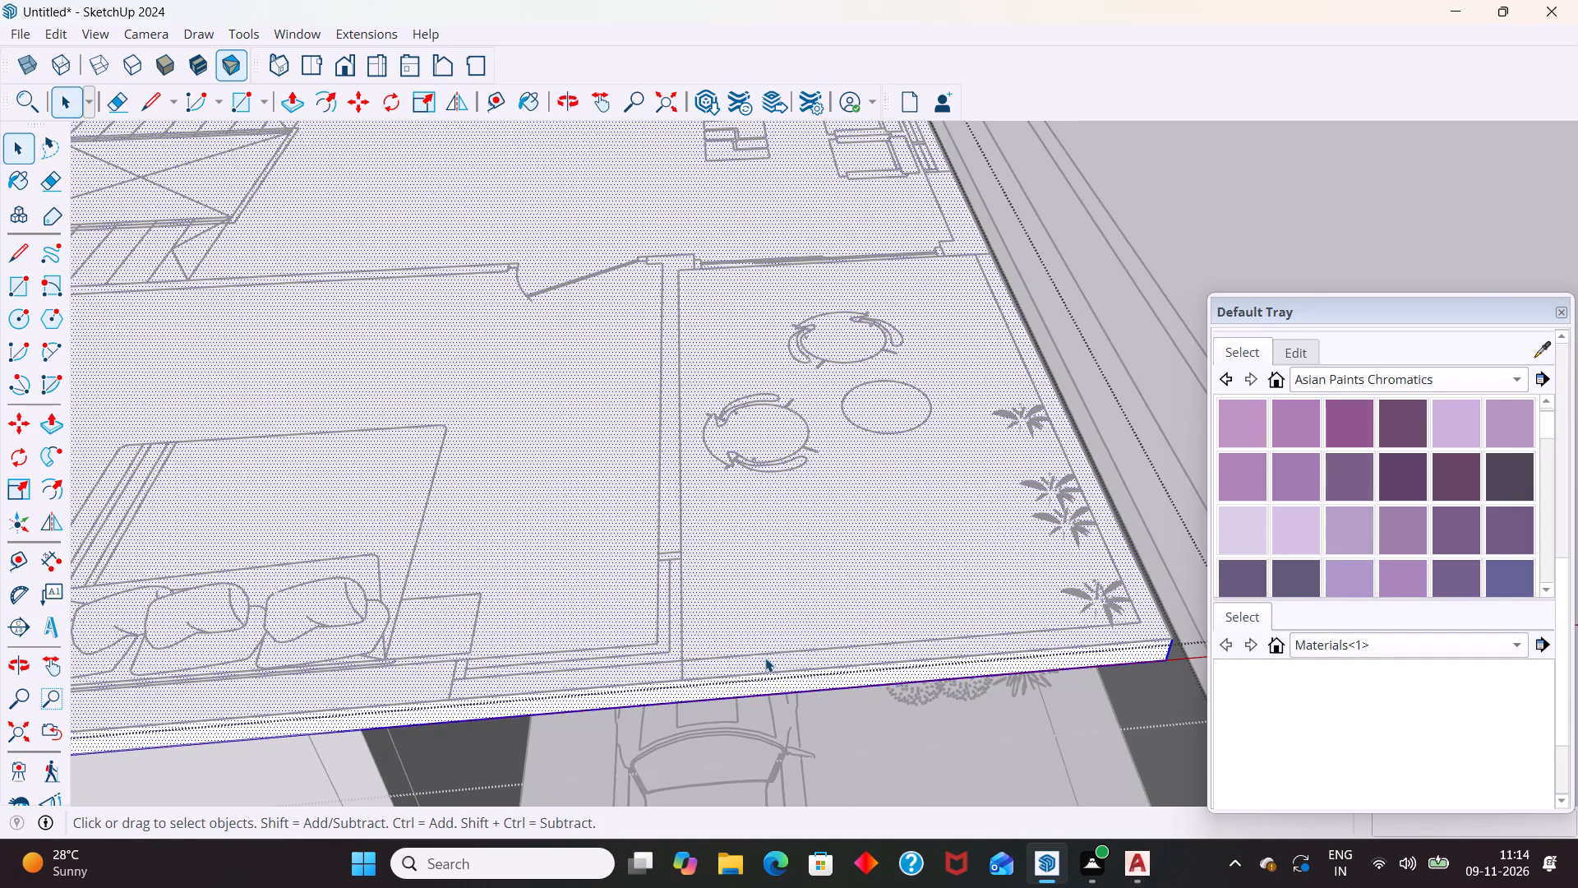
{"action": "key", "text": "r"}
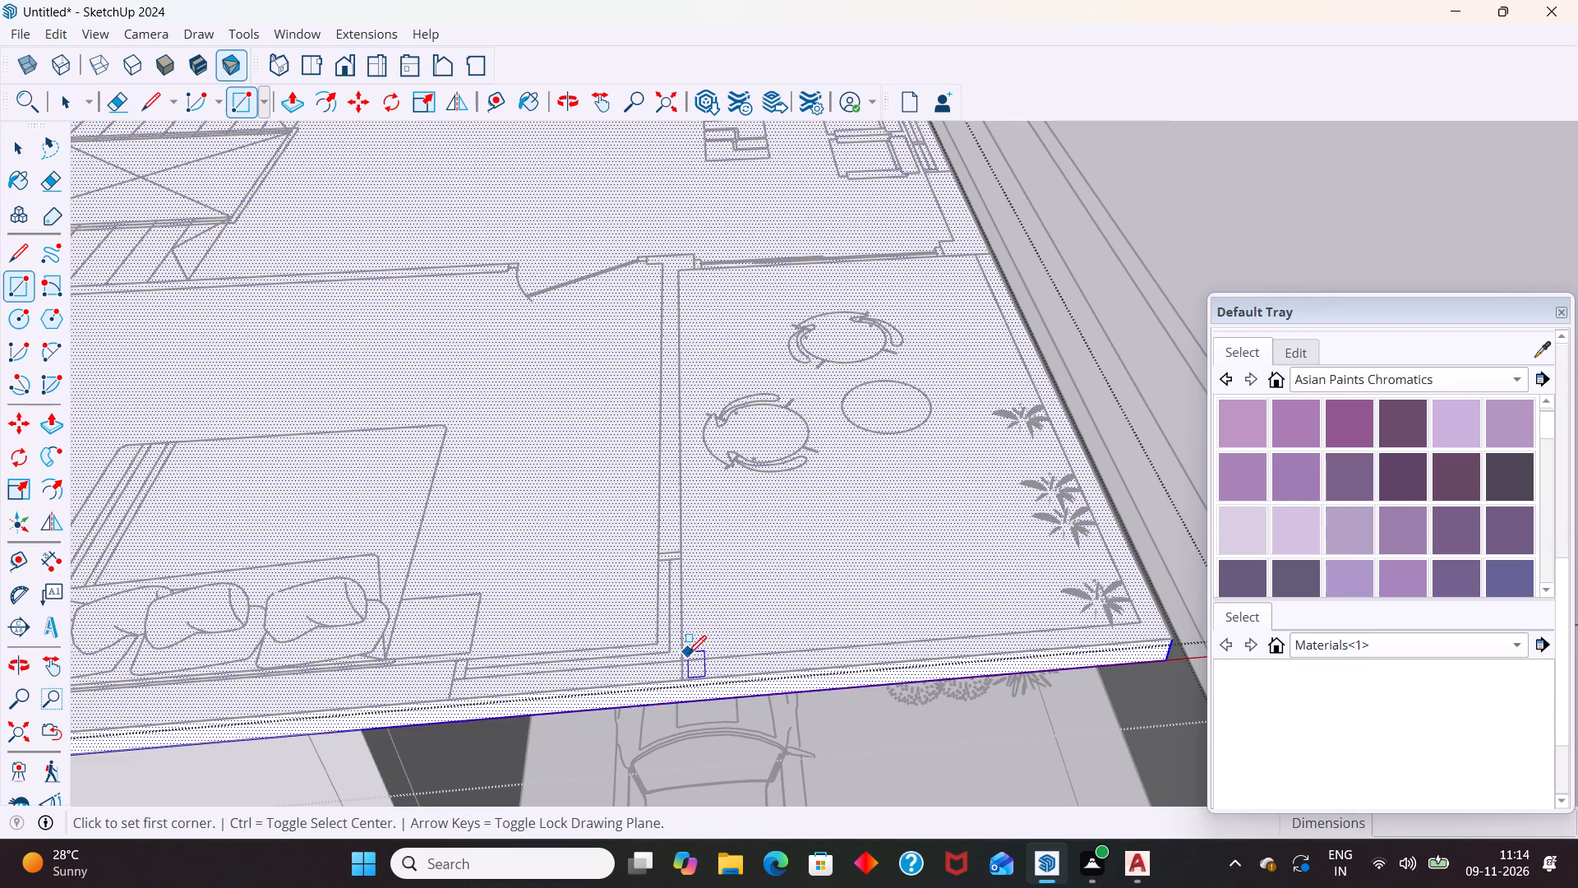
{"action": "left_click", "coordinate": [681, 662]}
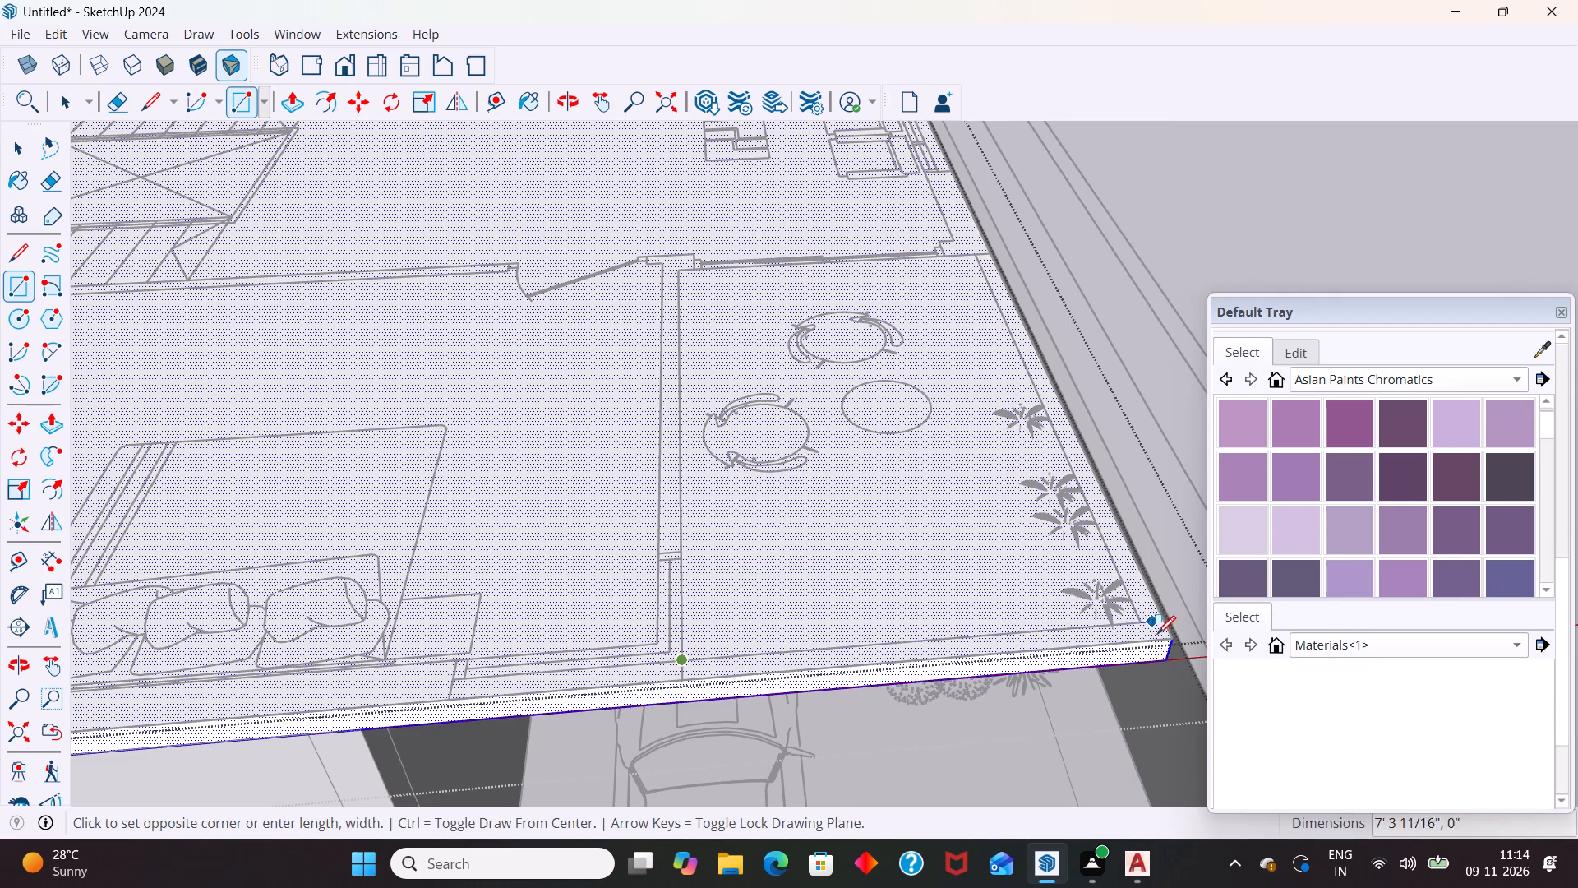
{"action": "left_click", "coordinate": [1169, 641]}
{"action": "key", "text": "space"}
Select the thin strip face along the terrace's front edge and examine it around the slab's front corner.
{"action": "scroll", "coordinate": [1100, 638], "scroll_direction": "up", "scroll_amount": 2}
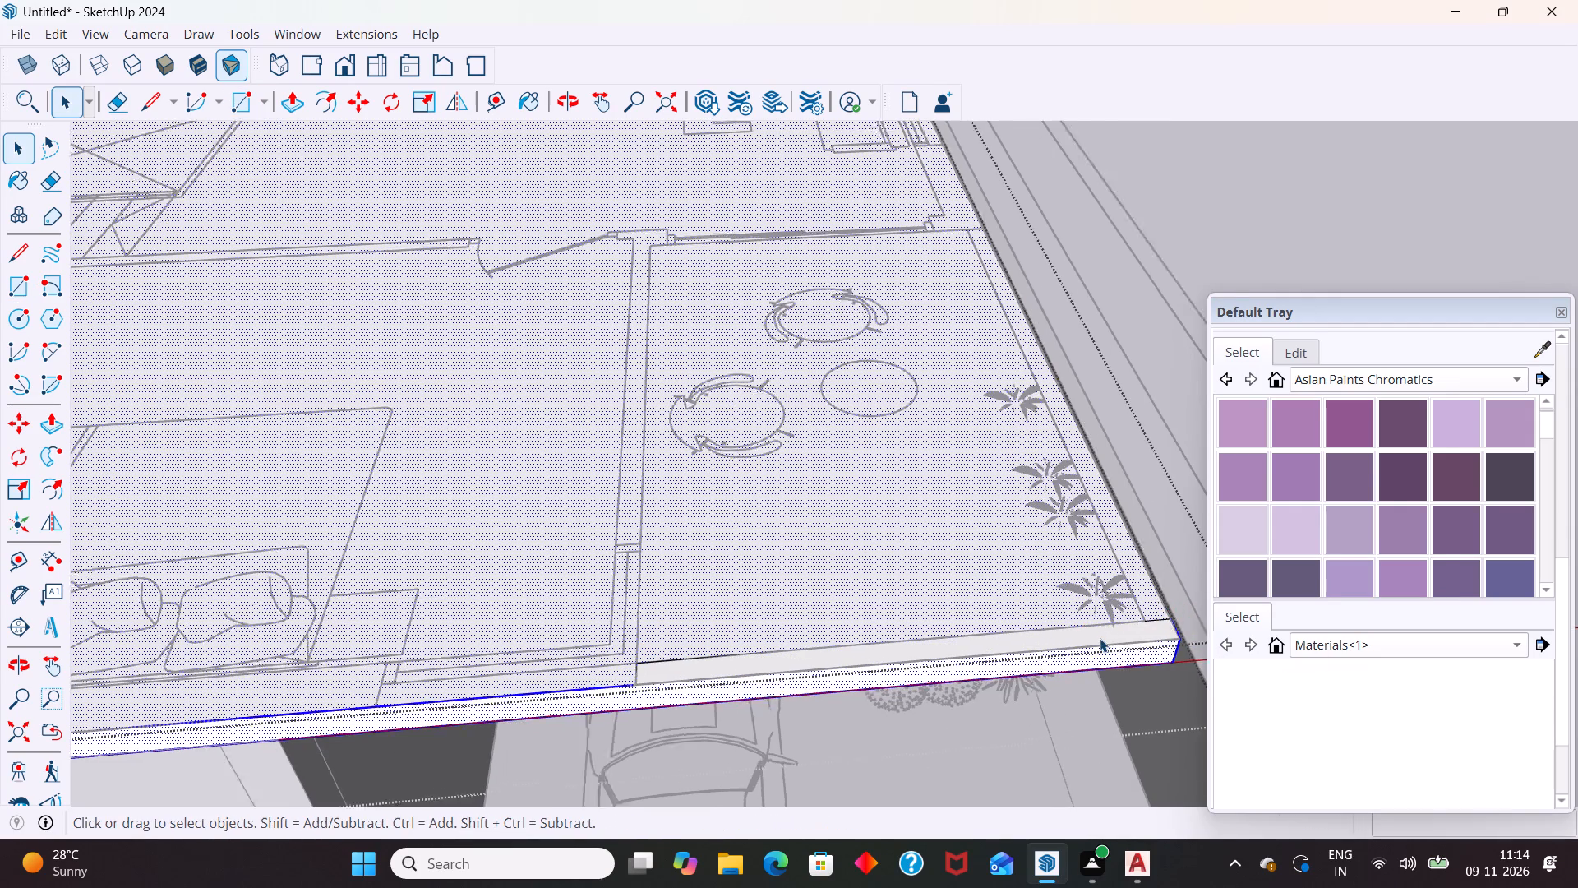
{"action": "scroll", "coordinate": [1100, 638], "scroll_direction": "up", "scroll_amount": 1}
{"action": "left_click", "coordinate": [1099, 638]}
{"action": "scroll", "coordinate": [1097, 642], "scroll_direction": "down", "scroll_amount": 5}
{"action": "middle_click_drag", "start_coordinate": [1072, 715], "coordinate": [891, 696]}
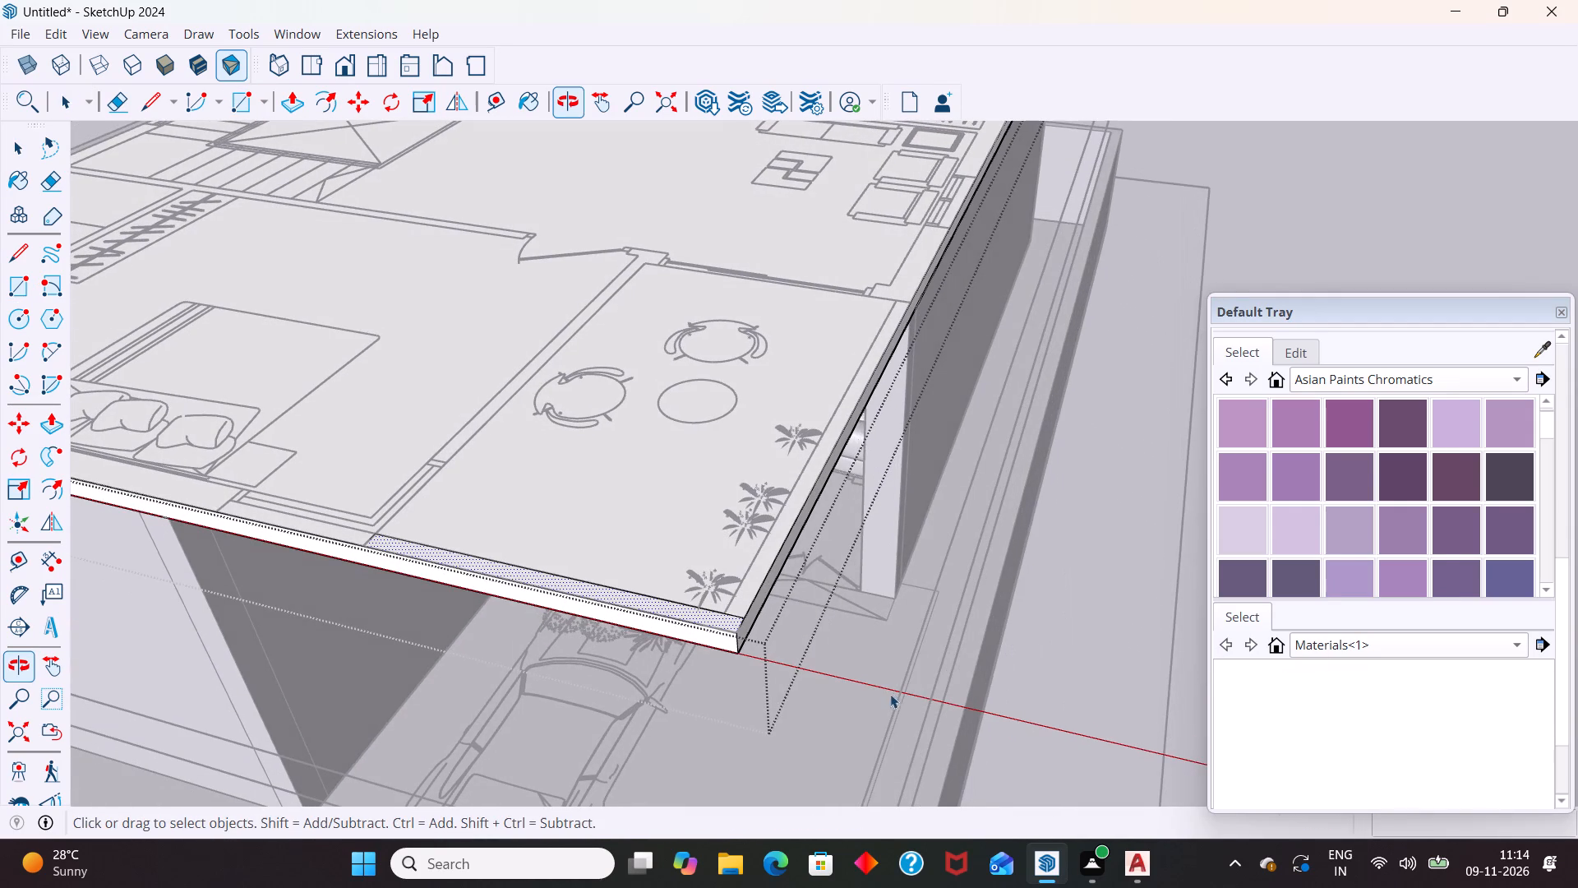
{"action": "scroll", "coordinate": [782, 570], "scroll_direction": "up", "scroll_amount": 3}
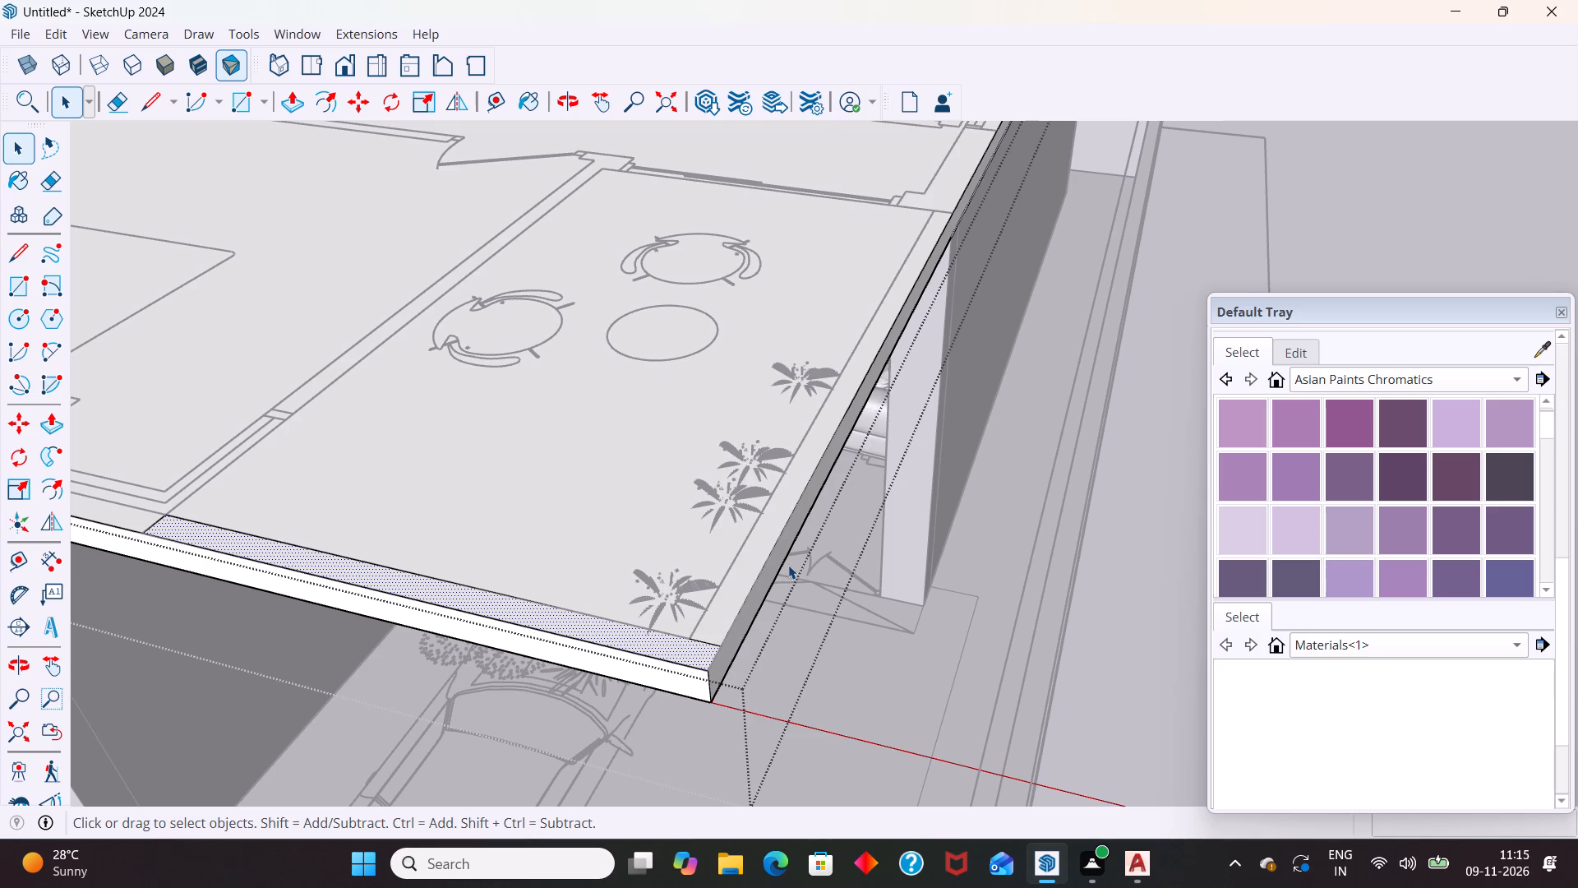
Undo the terrace strip and the preceding changes, back to before the floor plan was placed on the roof slab.
{"action": "key", "text": "ctrl+z"}
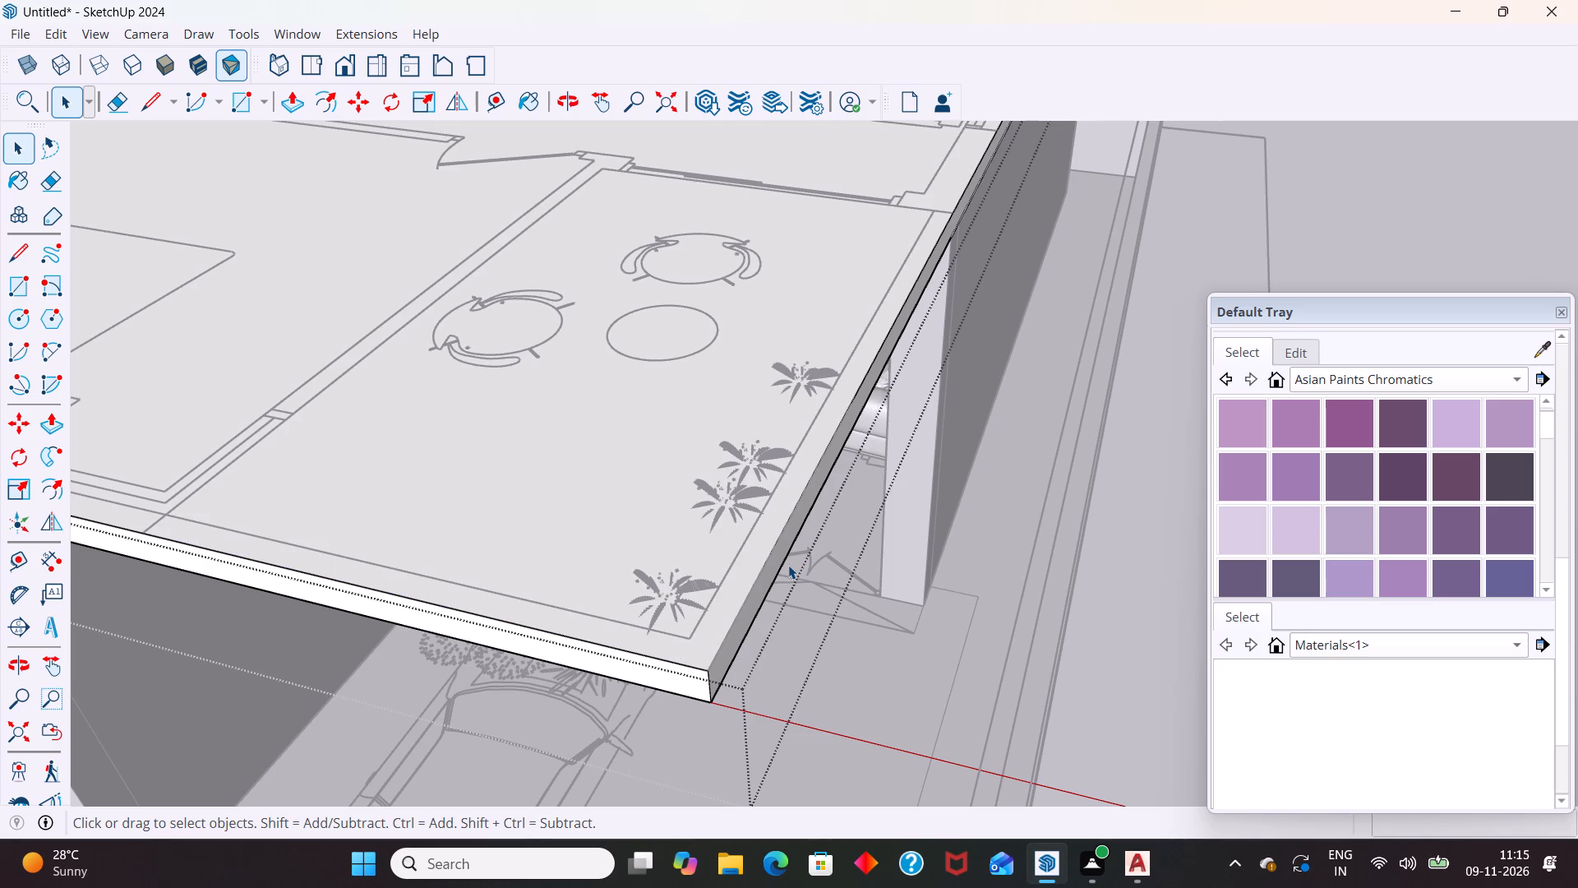
{"action": "key", "text": "ctrl+z"}
{"action": "key", "text": "ctrl+z"}
{"action": "key", "text": "ctrl+z"}
{"action": "key", "text": "ctrl+z"}
{"action": "key", "text": "ctrl+z"}
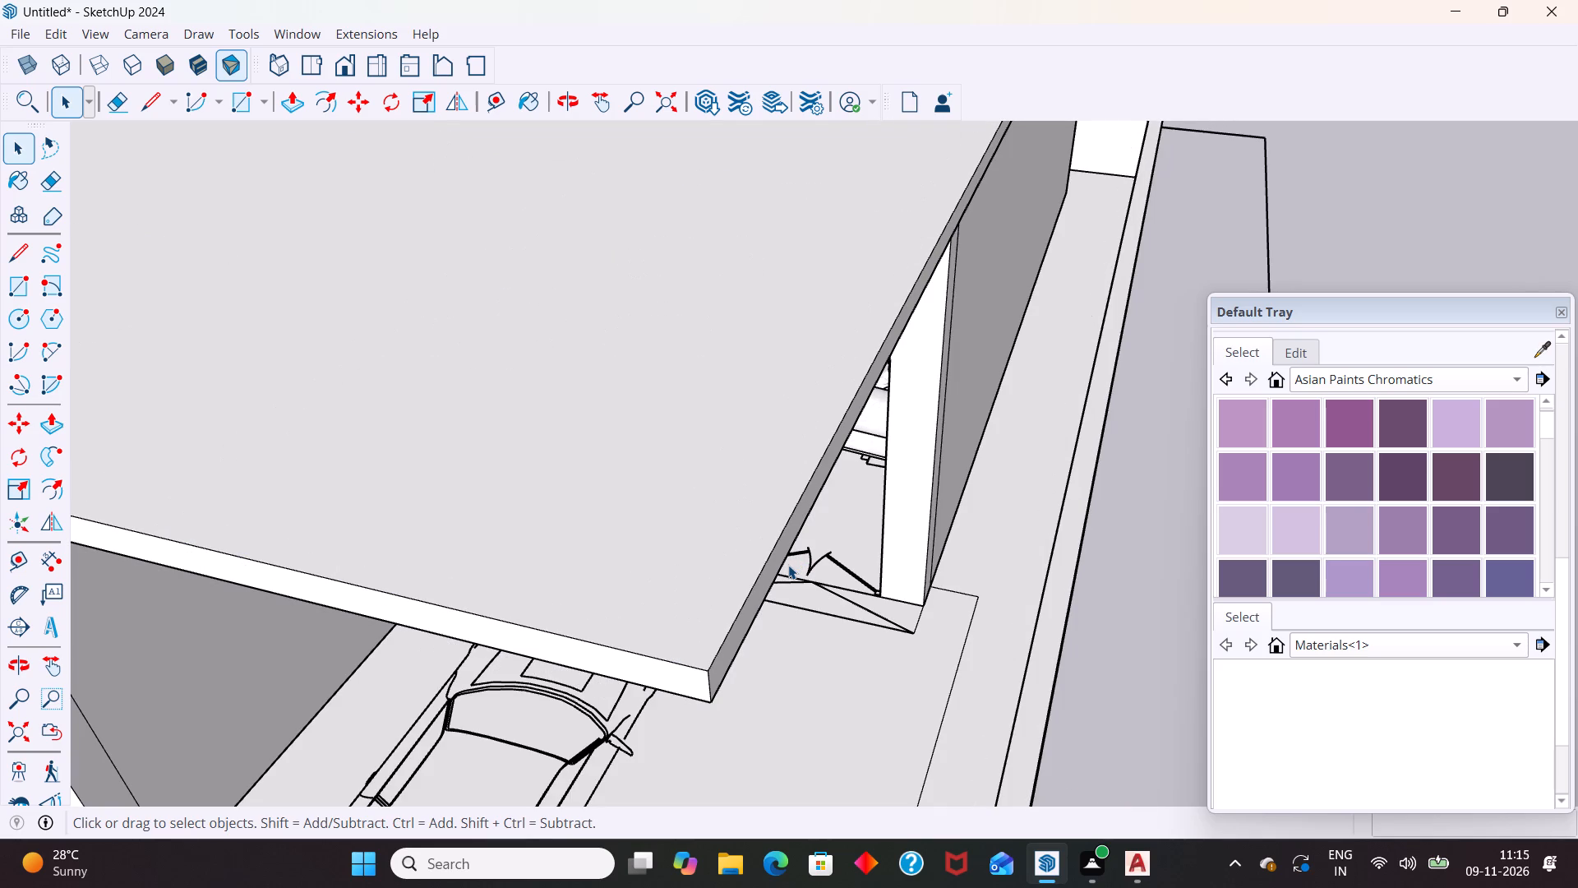
{"action": "scroll", "coordinate": [819, 458], "scroll_direction": "down", "scroll_amount": 6}
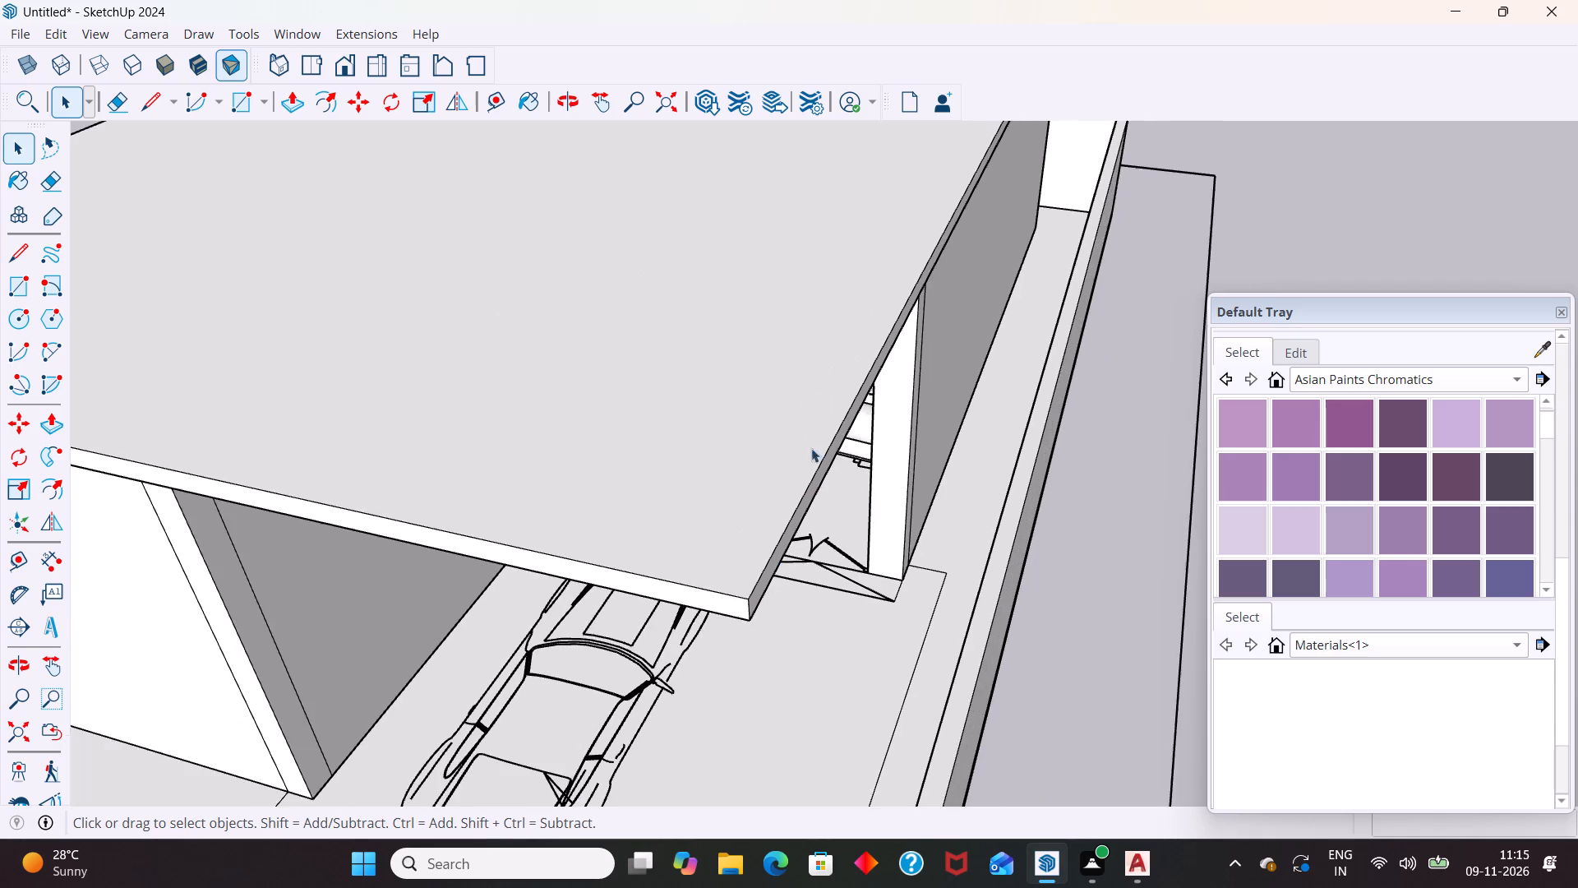
{"action": "scroll", "coordinate": [811, 448], "scroll_direction": "down", "scroll_amount": 15}
{"action": "scroll", "coordinate": [755, 535], "scroll_direction": "down", "scroll_amount": 10}
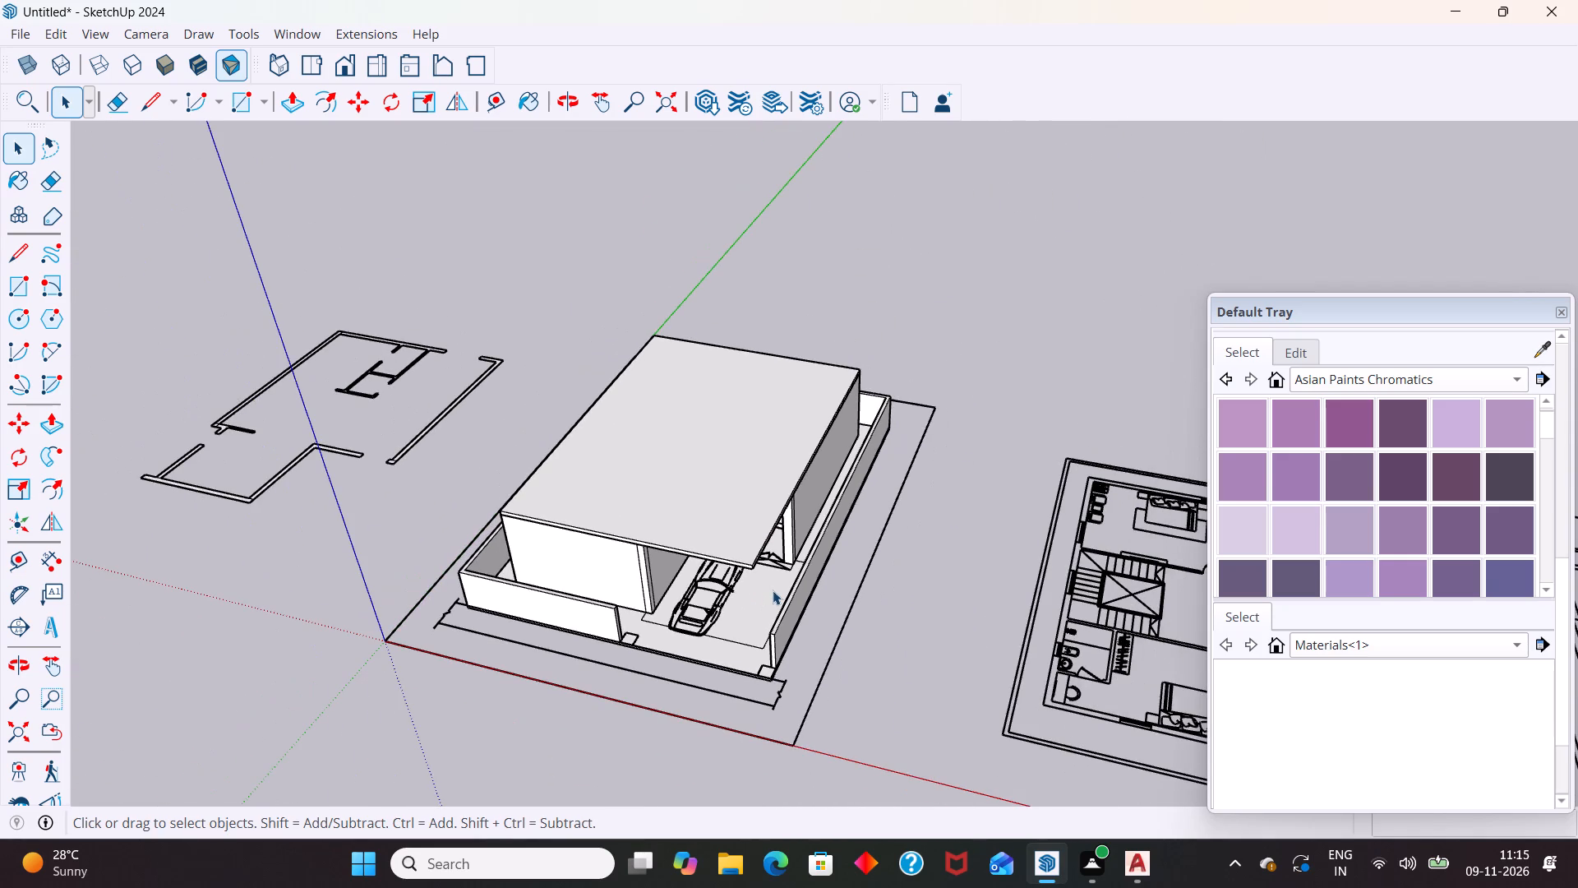
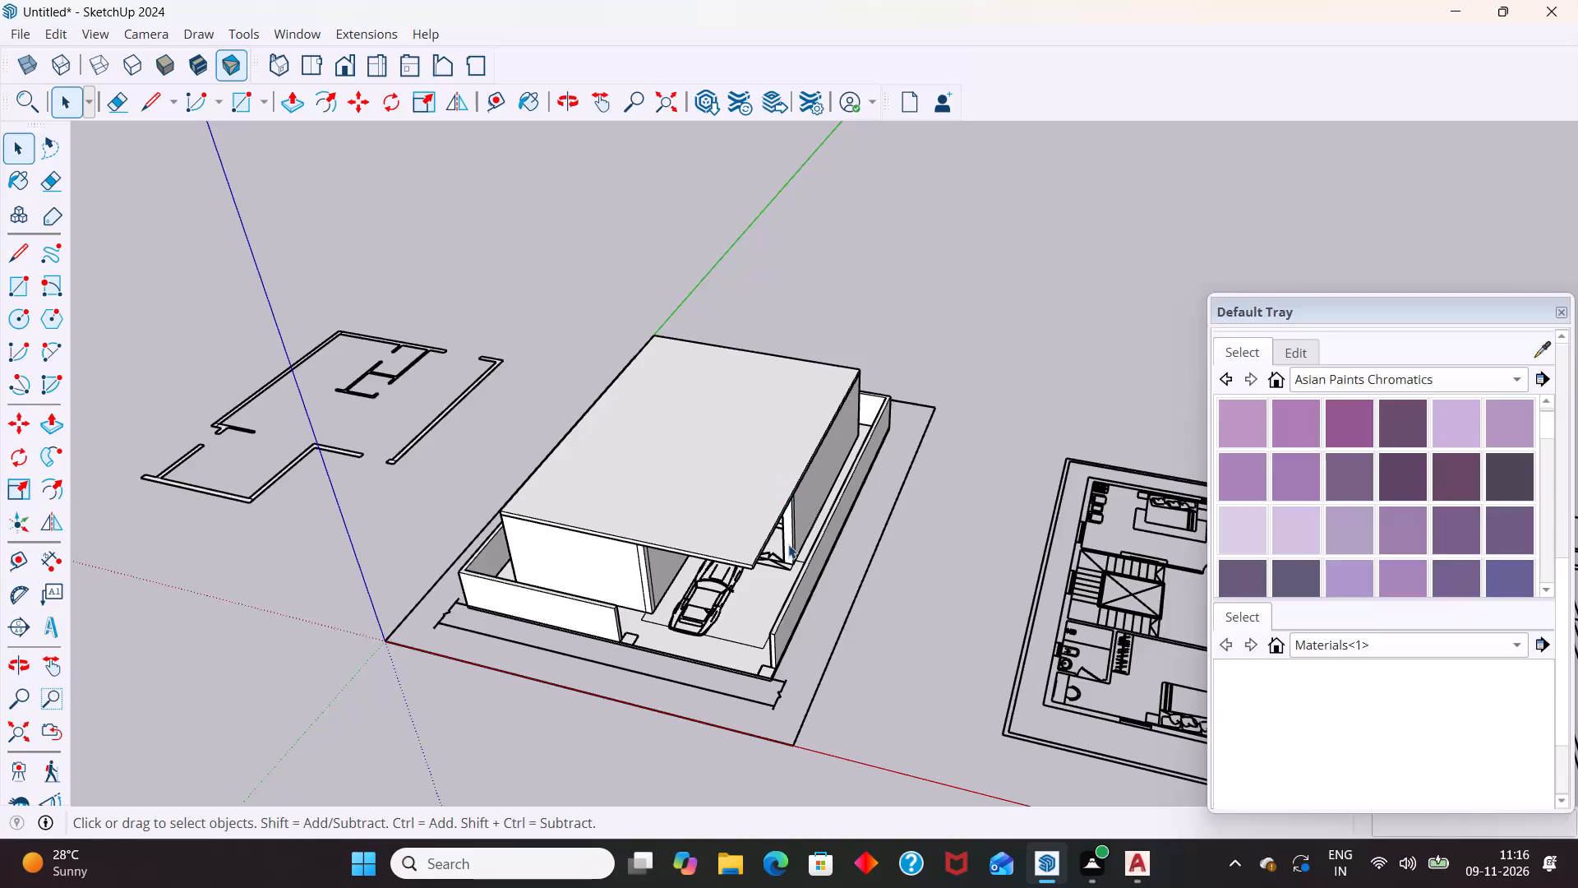
Select the roof slab and the ground-floor walls in turn and examine how they meet around the car porch.
{"action": "middle_click_drag", "start_coordinate": [828, 576], "coordinate": [694, 540]}
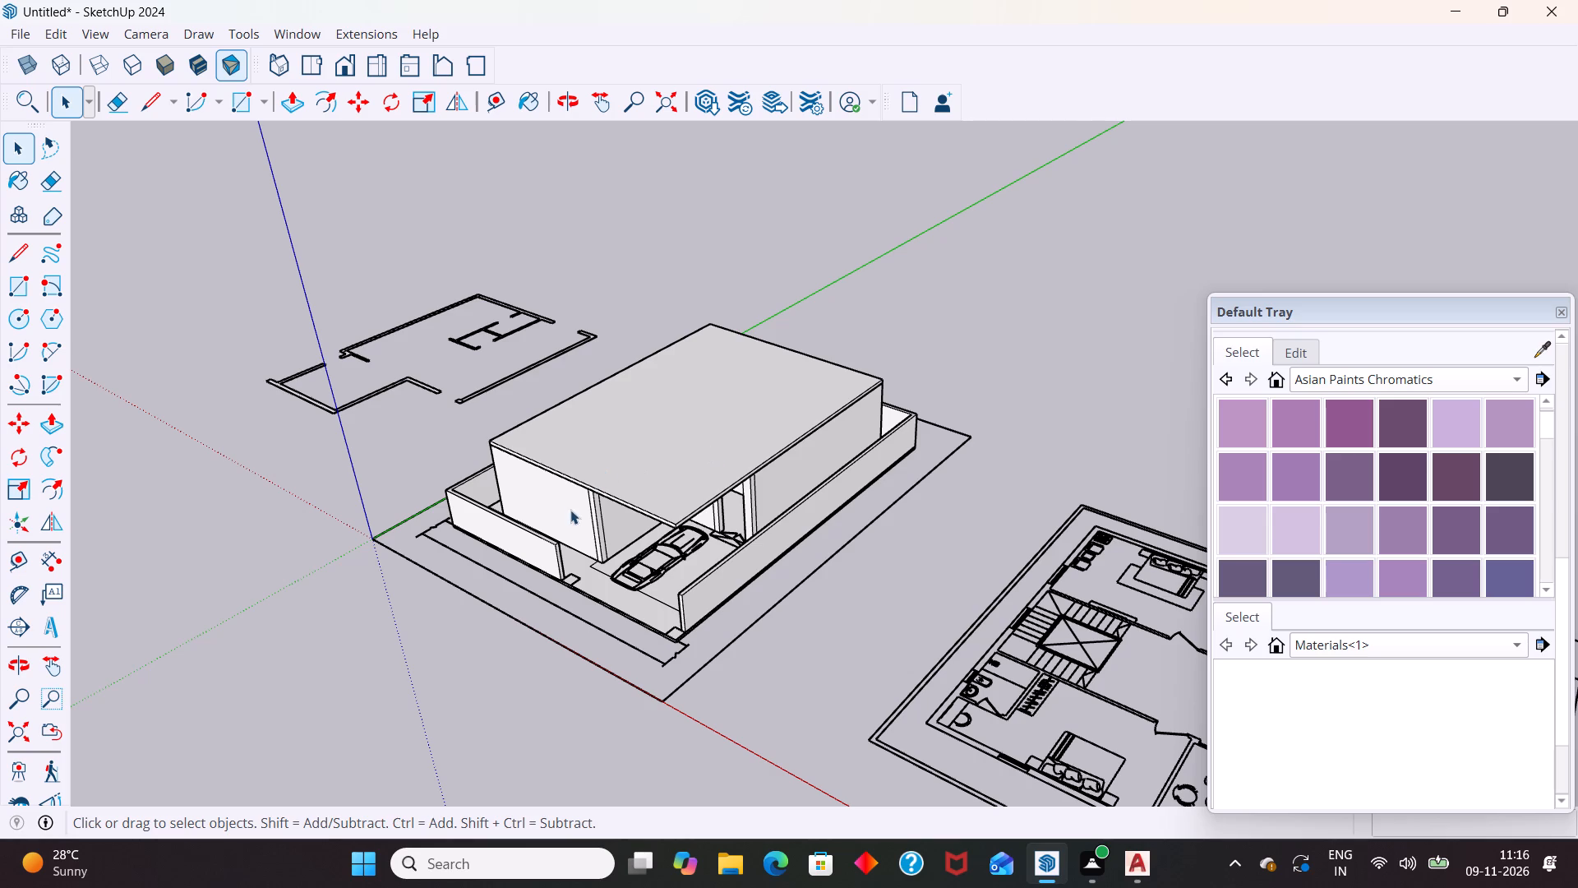
{"action": "middle_click_drag", "start_coordinate": [598, 529], "coordinate": [735, 587]}
{"action": "scroll", "coordinate": [790, 525], "scroll_direction": "up", "scroll_amount": 4}
{"action": "left_click", "coordinate": [782, 511]}
{"action": "middle_click_drag", "start_coordinate": [871, 558], "coordinate": [661, 555]}
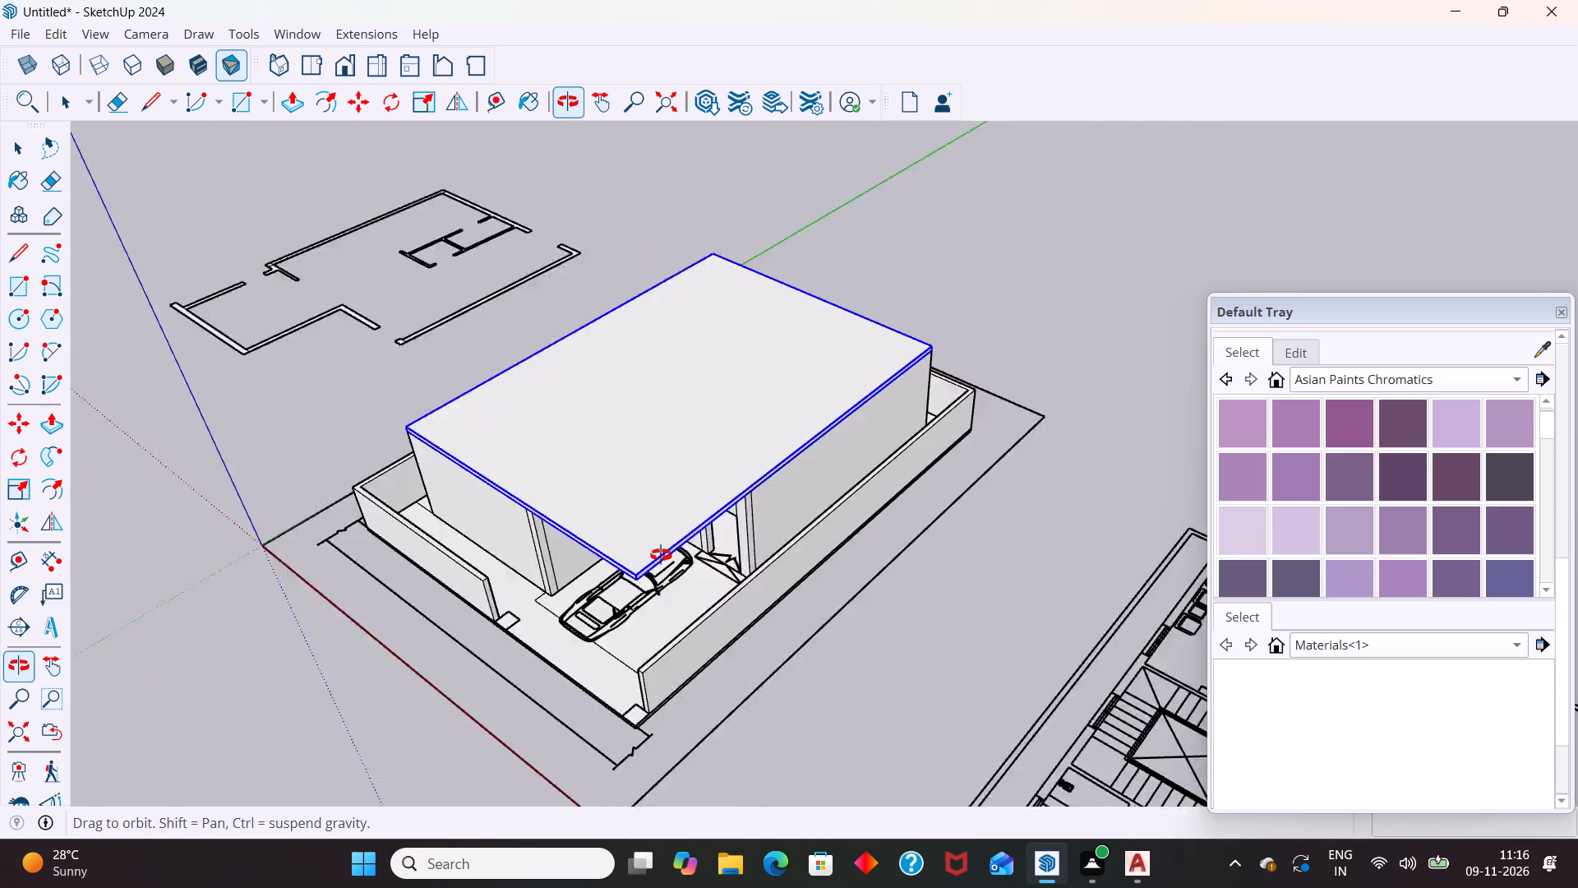
{"action": "middle_click_drag", "start_coordinate": [661, 555], "coordinate": [628, 534]}
{"action": "left_click", "coordinate": [765, 470], "text": "ctrl"}
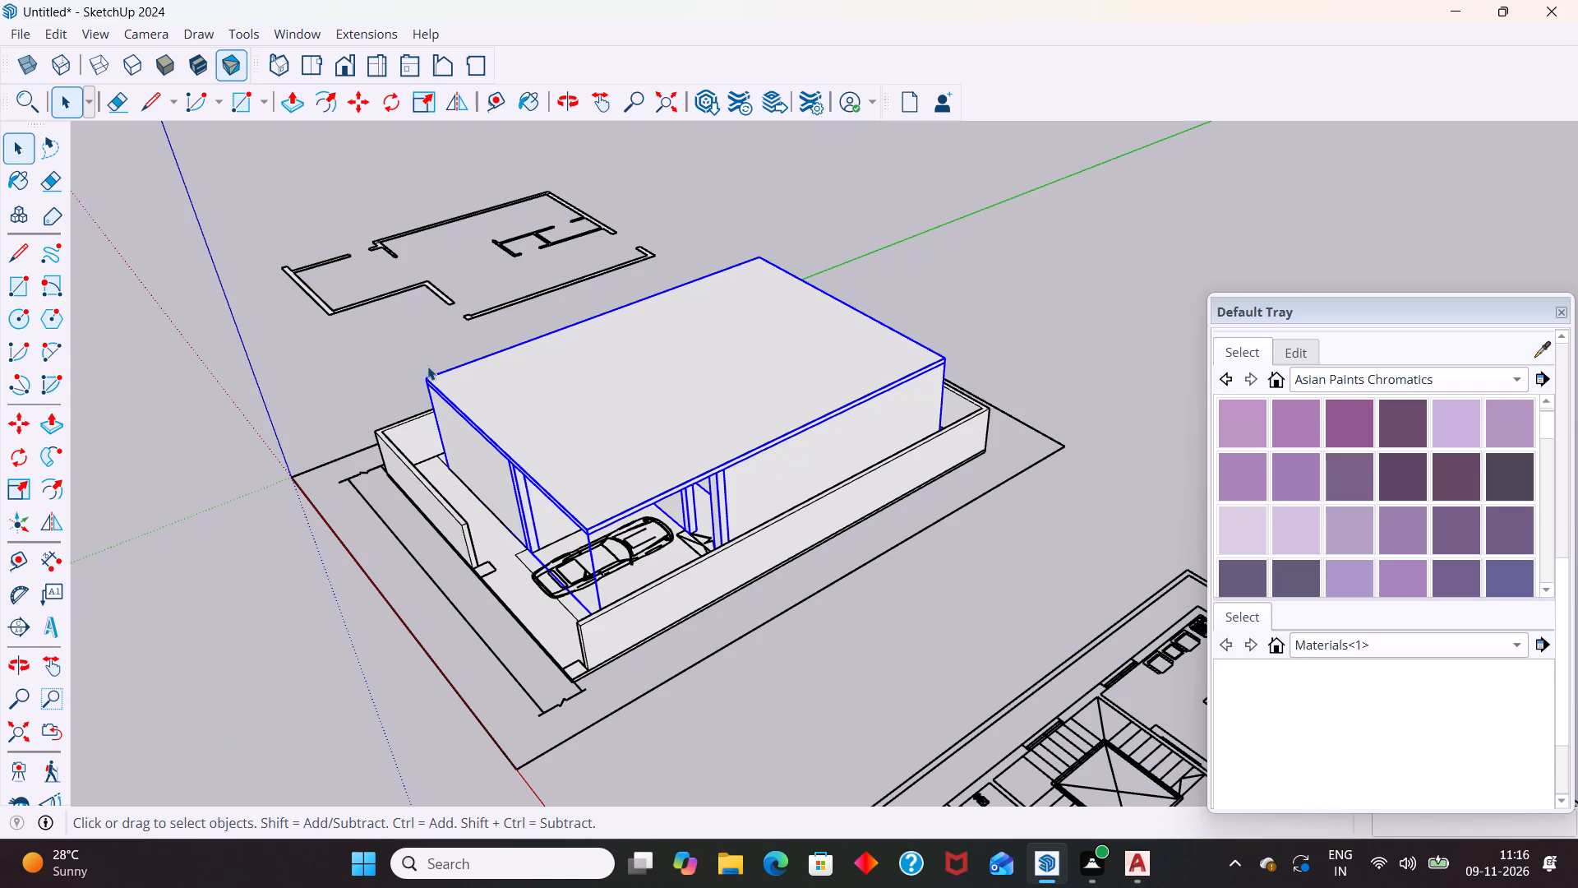
Switch the model's face style from monochrome to shaded with textures.
{"action": "left_click", "coordinate": [197, 72]}
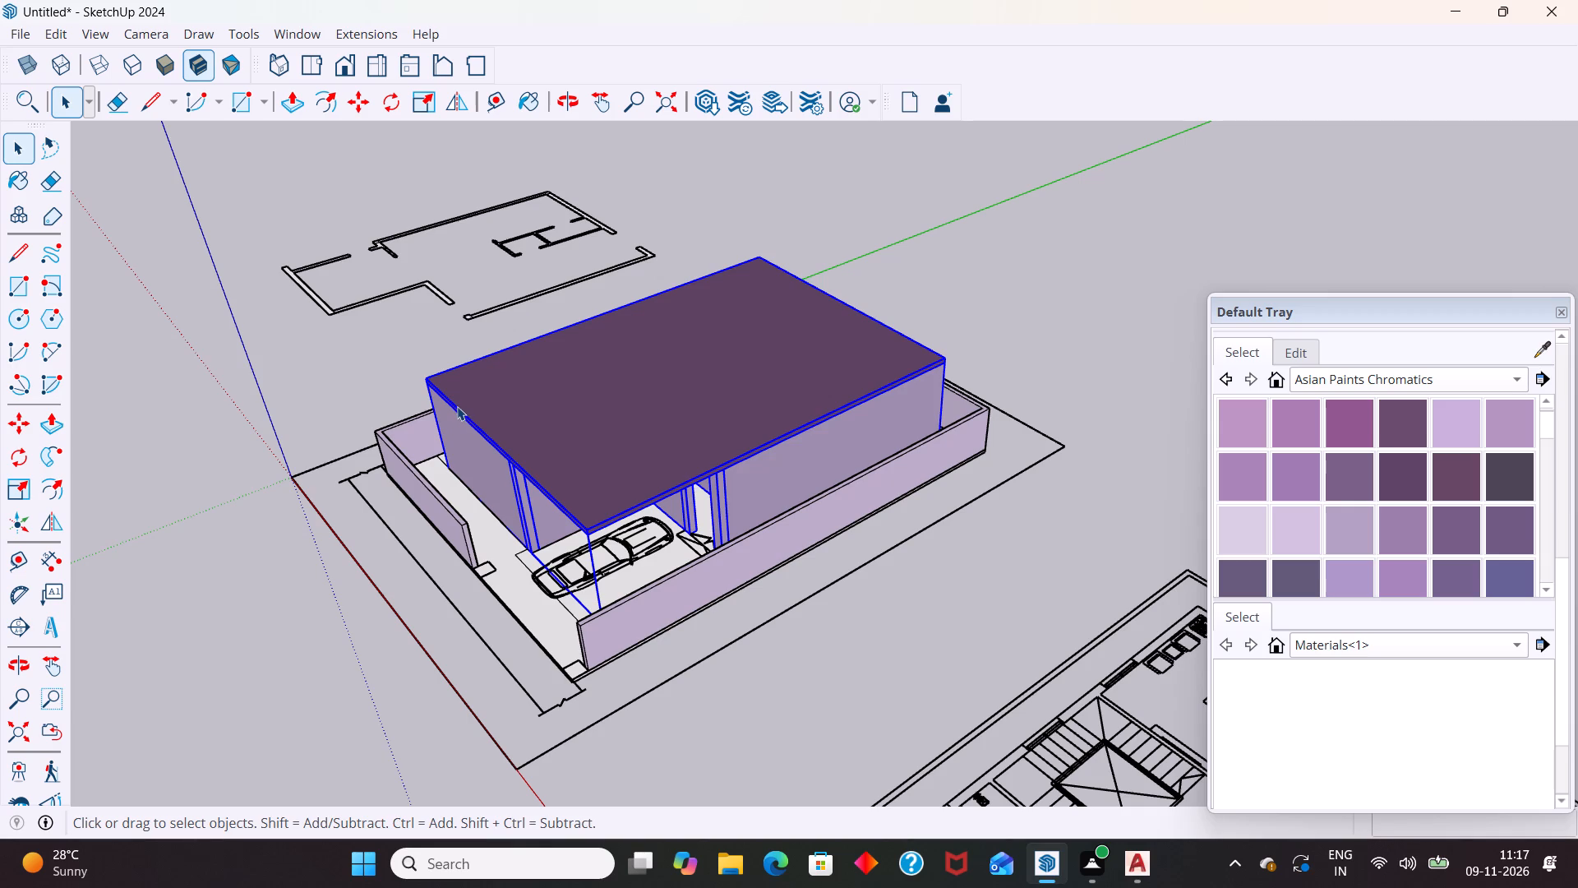
Examine the coloured house from several sides, checking the roof slab's edges against the side wall and boundary wall.
{"action": "scroll", "coordinate": [470, 422], "scroll_direction": "down", "scroll_amount": 6}
{"action": "middle_click_drag", "start_coordinate": [504, 483], "coordinate": [699, 391]}
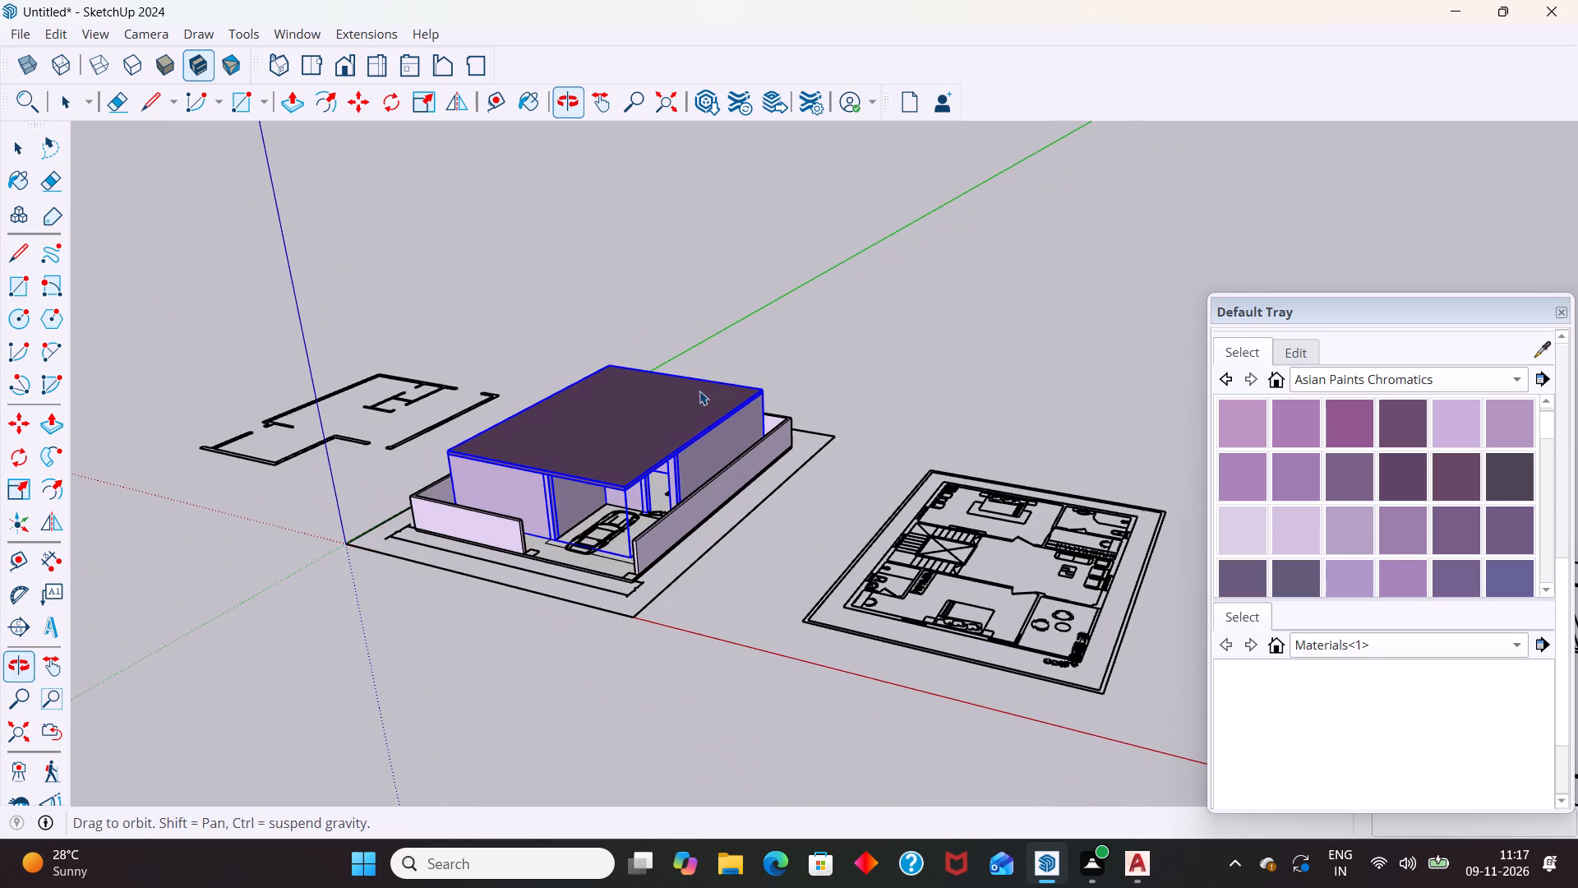
{"action": "middle_click_drag", "start_coordinate": [699, 391], "coordinate": [699, 391]}
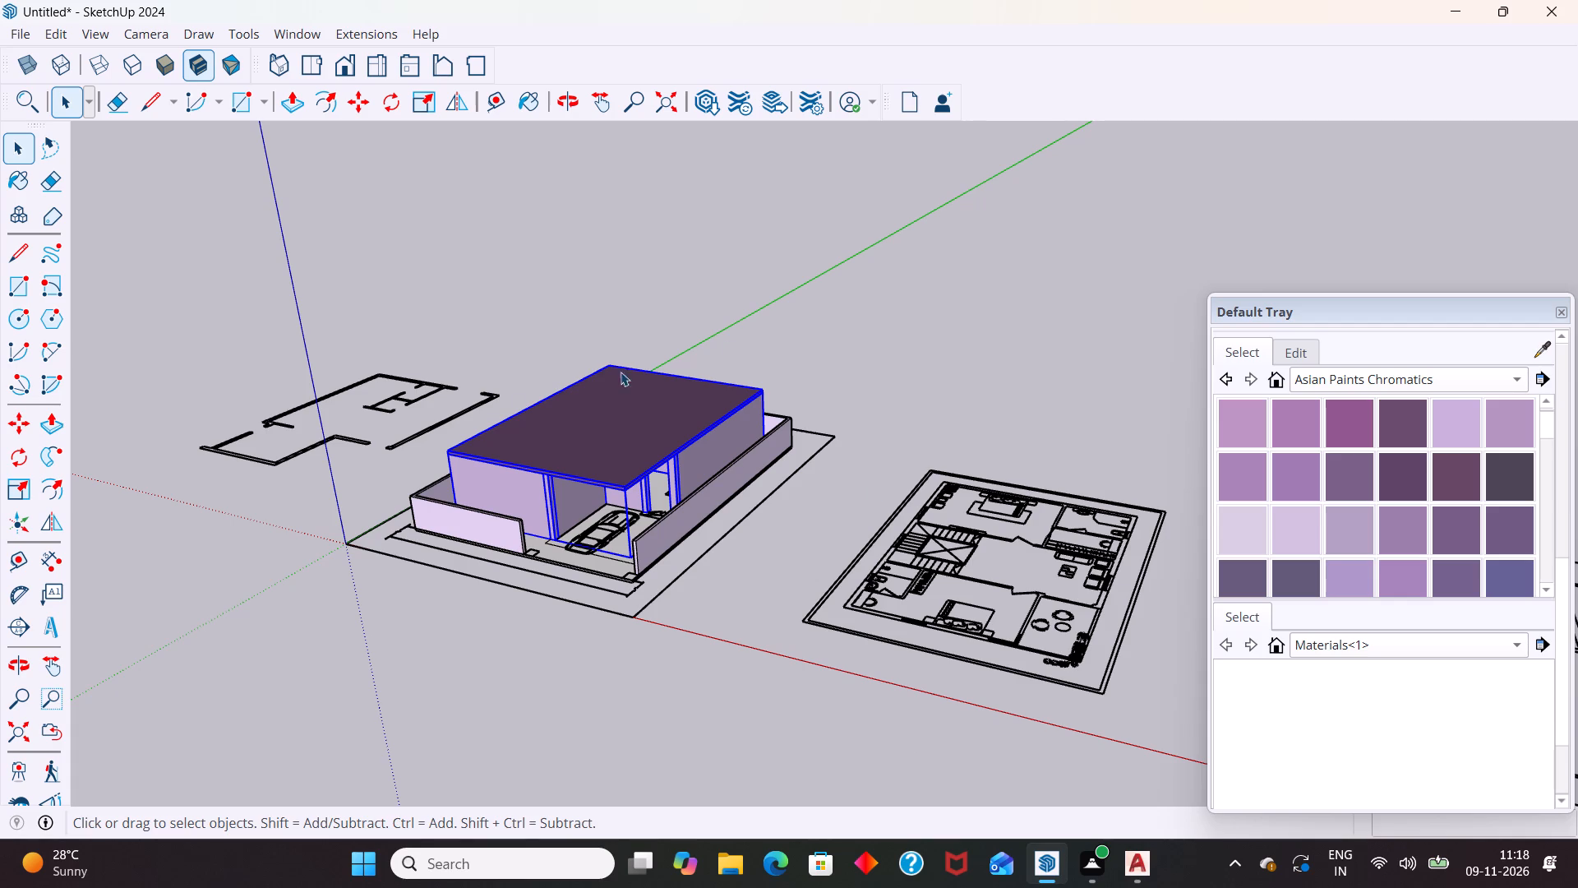
{"action": "scroll", "coordinate": [457, 422], "scroll_direction": "up", "scroll_amount": 5}
{"action": "middle_click_drag", "start_coordinate": [367, 559], "coordinate": [386, 571]}
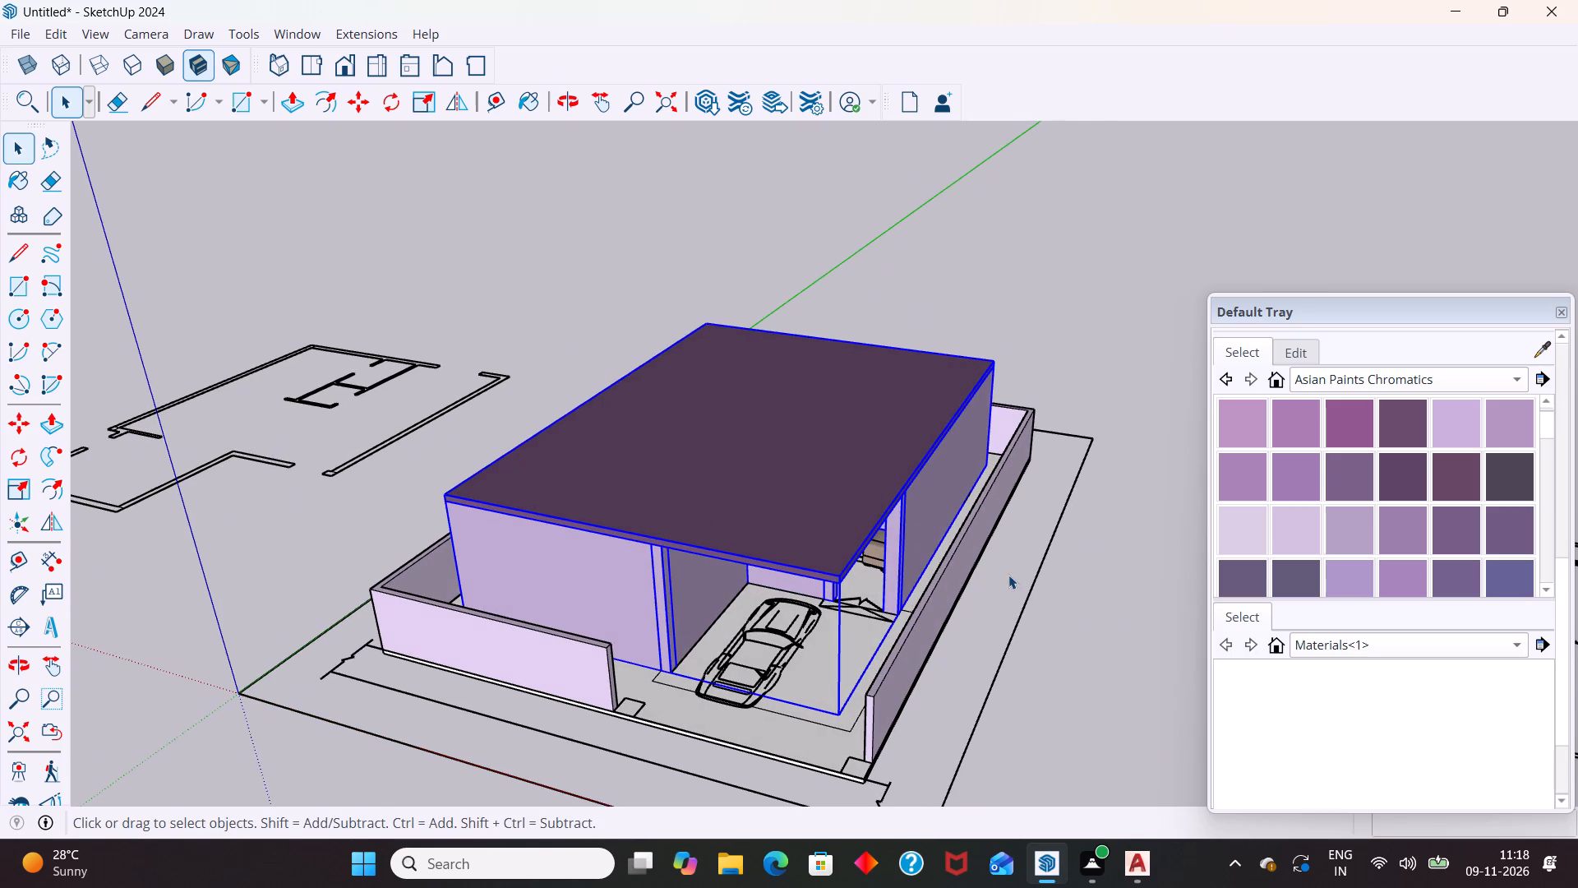
{"action": "scroll", "coordinate": [1008, 573], "scroll_direction": "up", "scroll_amount": 4}
{"action": "middle_click_drag", "start_coordinate": [832, 578], "coordinate": [694, 567]}
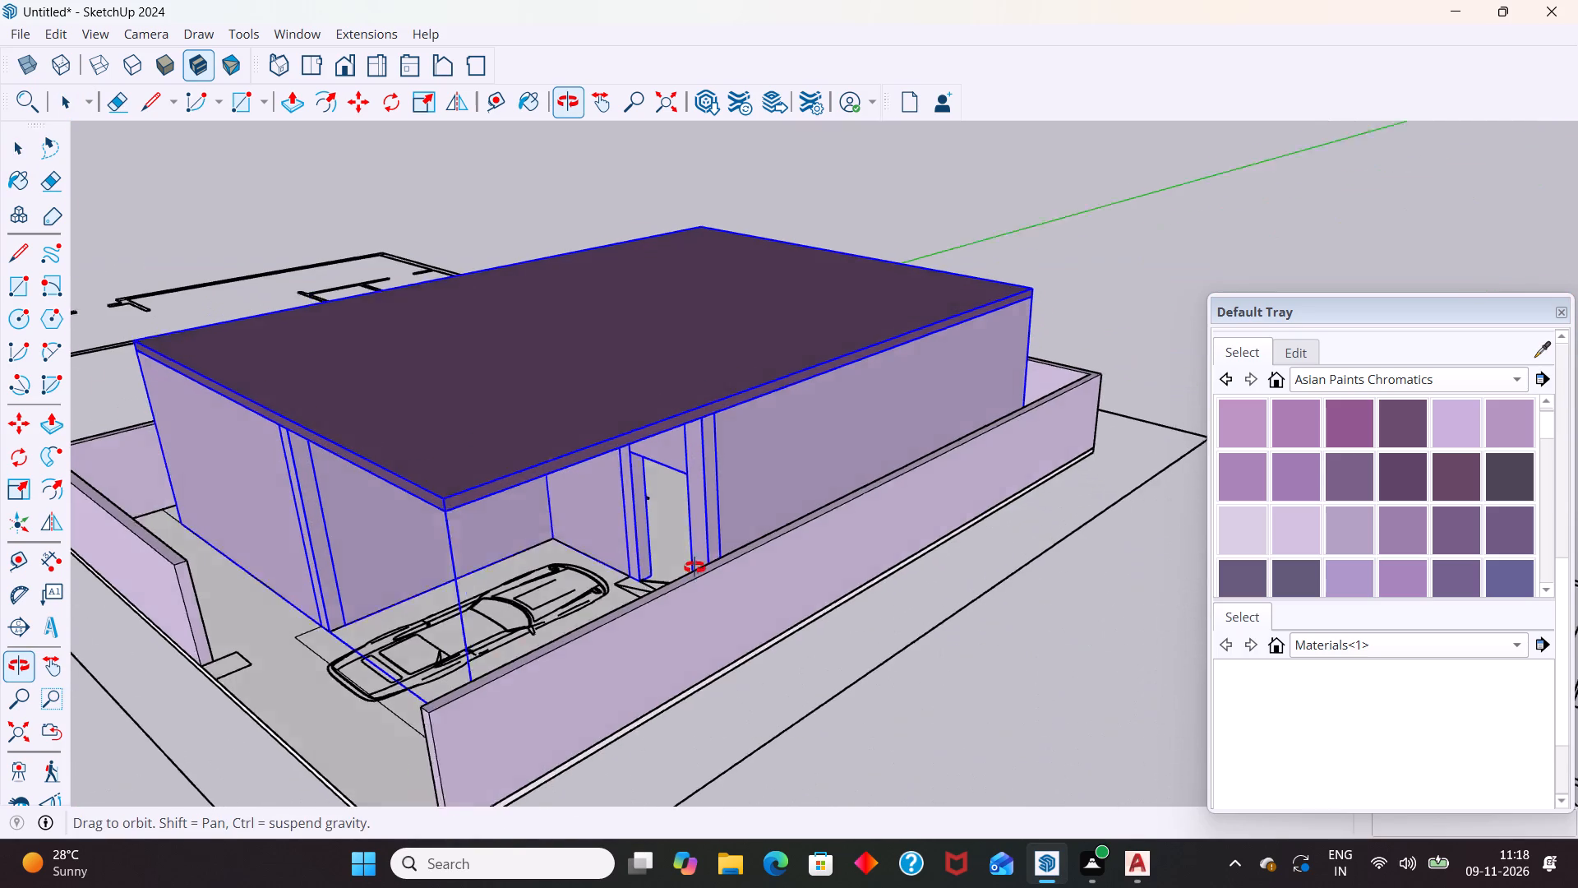
{"action": "middle_click_drag", "start_coordinate": [694, 567], "coordinate": [694, 567]}
{"action": "middle_click_drag", "start_coordinate": [692, 647], "coordinate": [494, 656]}
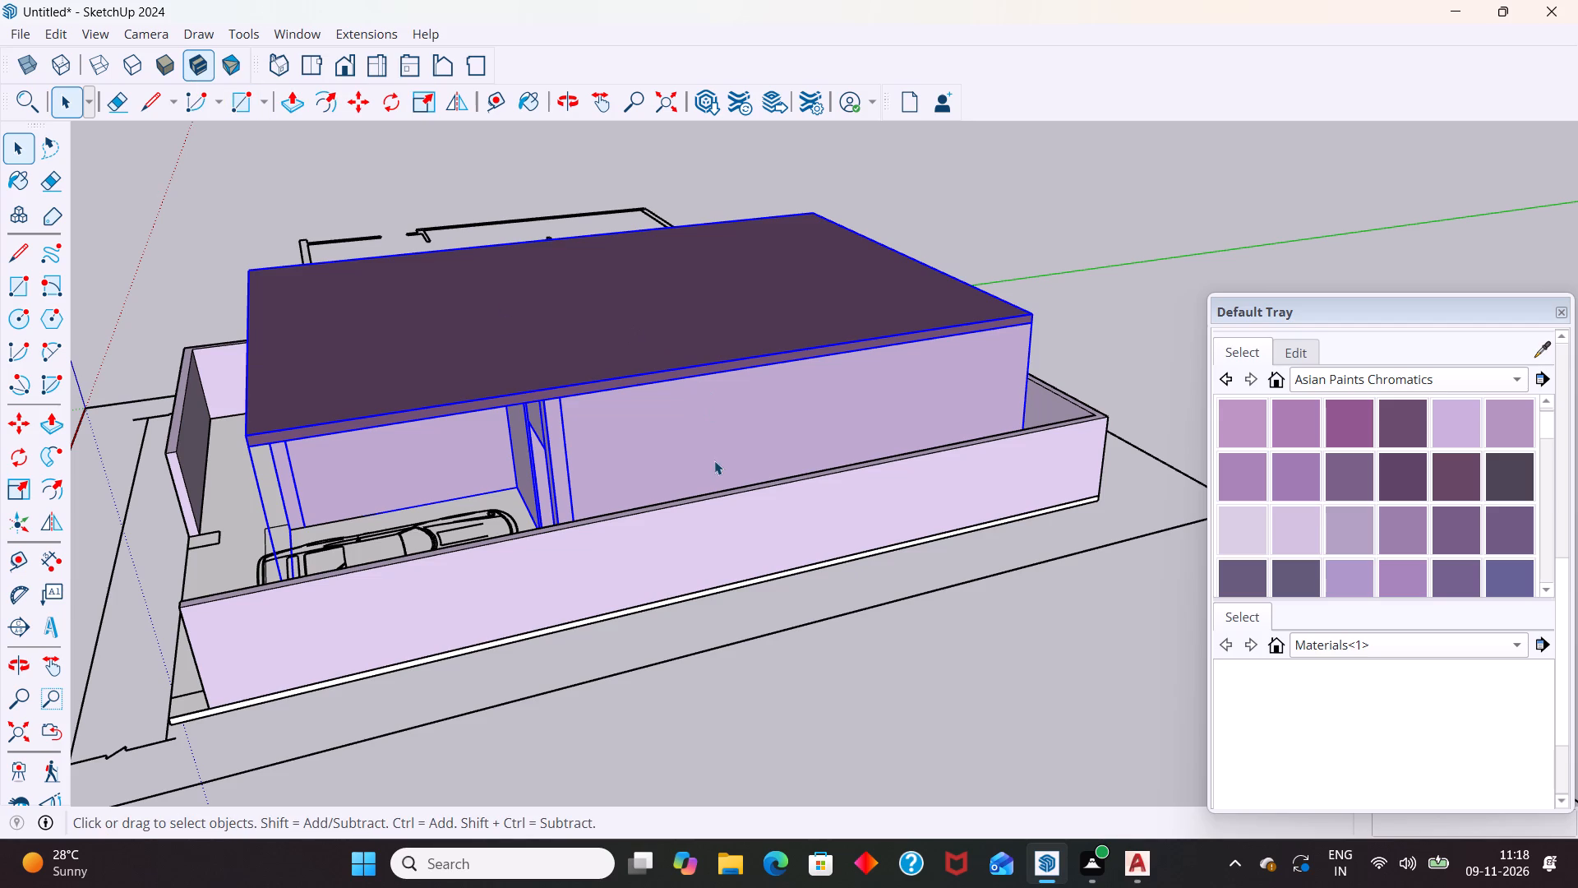
{"action": "middle_click_drag", "start_coordinate": [730, 496], "coordinate": [743, 677]}
{"action": "scroll", "coordinate": [740, 639], "scroll_direction": "up", "scroll_amount": 2}
{"action": "middle_click_drag", "start_coordinate": [750, 744], "coordinate": [587, 756]}
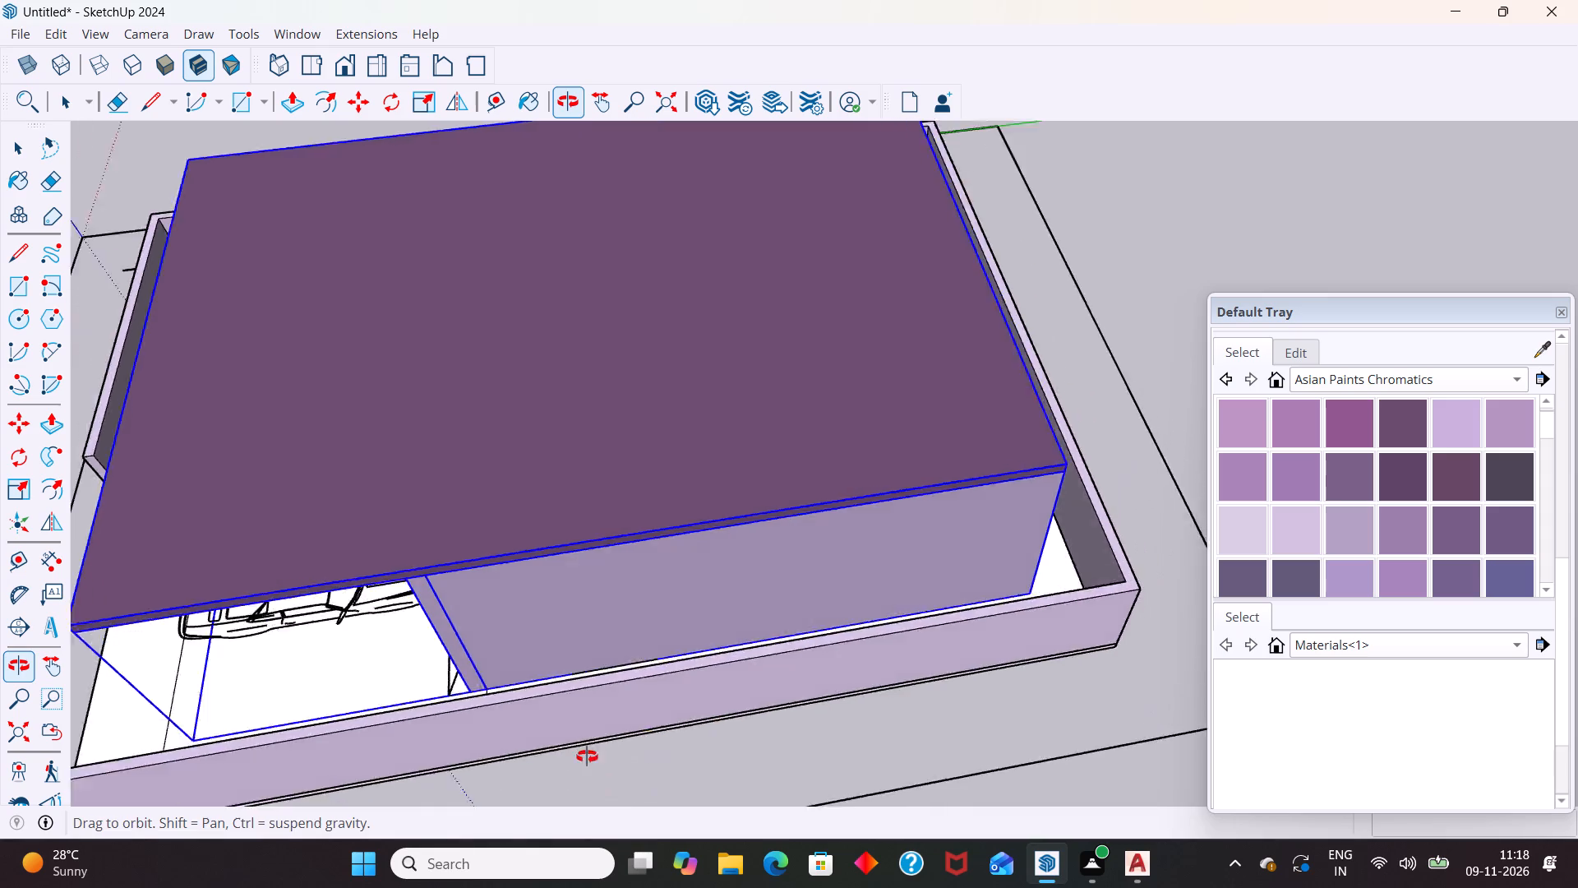
{"action": "middle_click_drag", "start_coordinate": [587, 756], "coordinate": [546, 738]}
{"action": "scroll", "coordinate": [722, 590], "scroll_direction": "up", "scroll_amount": 3}
{"action": "middle_click_drag", "start_coordinate": [759, 687], "coordinate": [729, 752]}
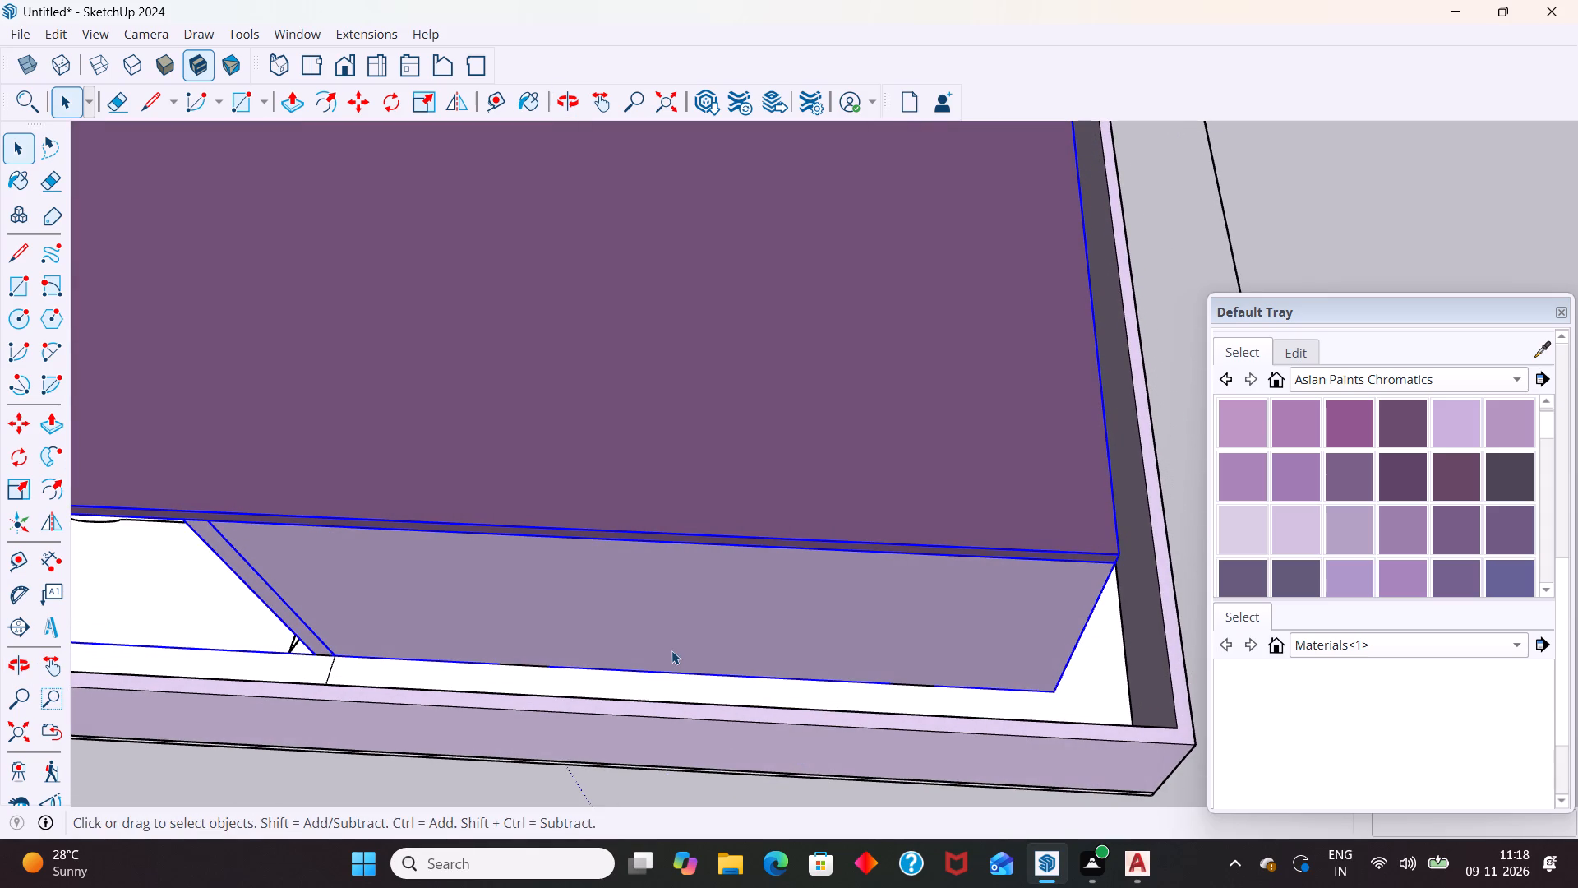
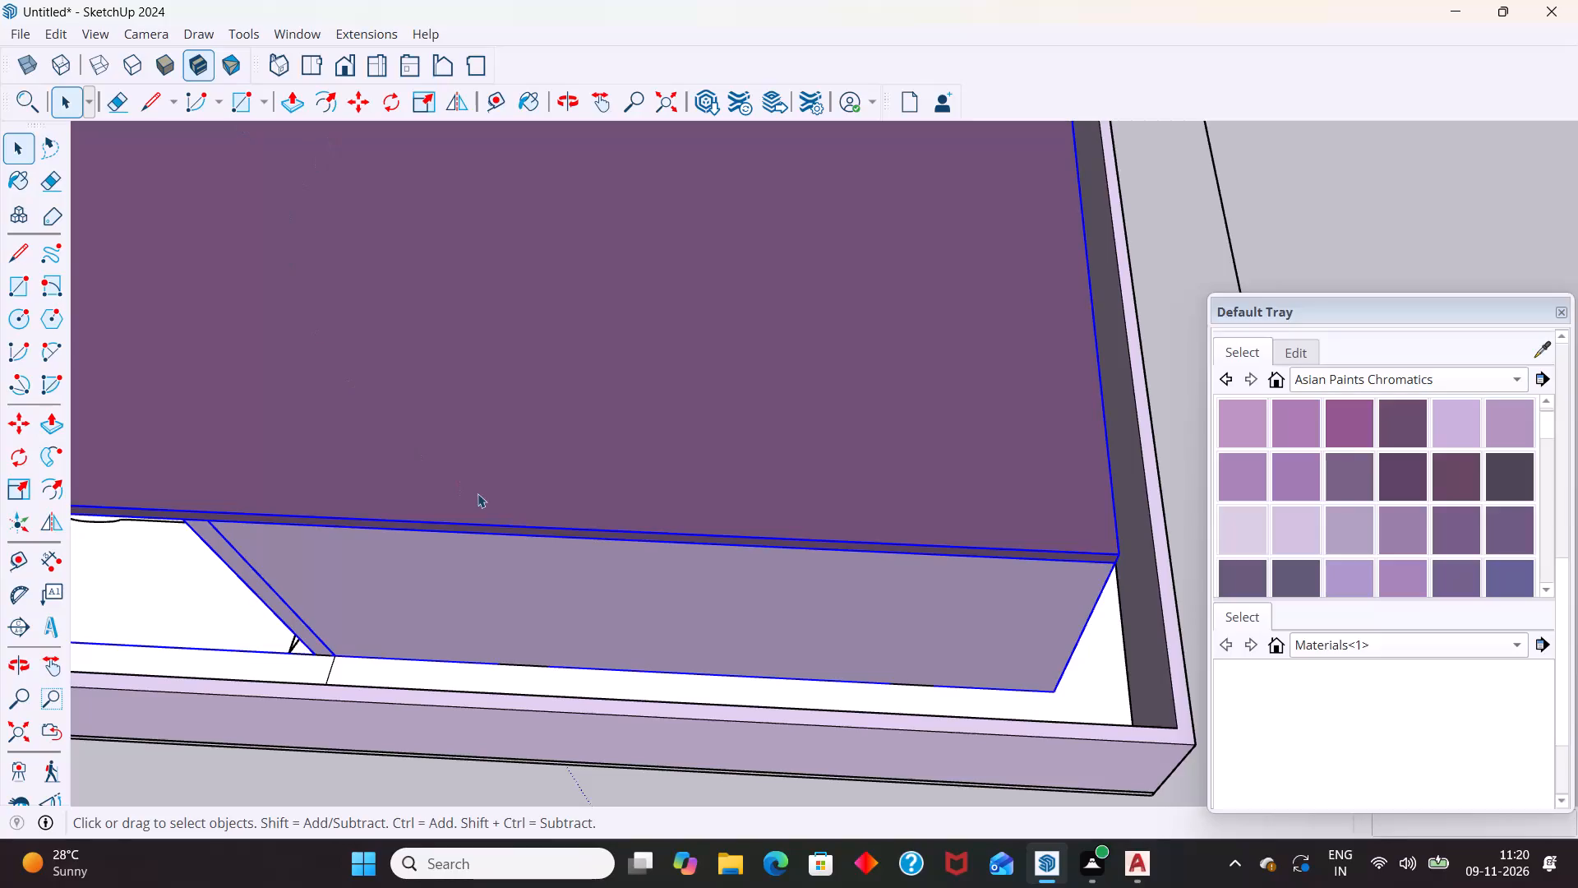
Examine the coloured house, its roof slab over the walls and the neighbouring floor plans from several sides.
{"action": "scroll", "coordinate": [478, 494], "scroll_direction": "down", "scroll_amount": 5}
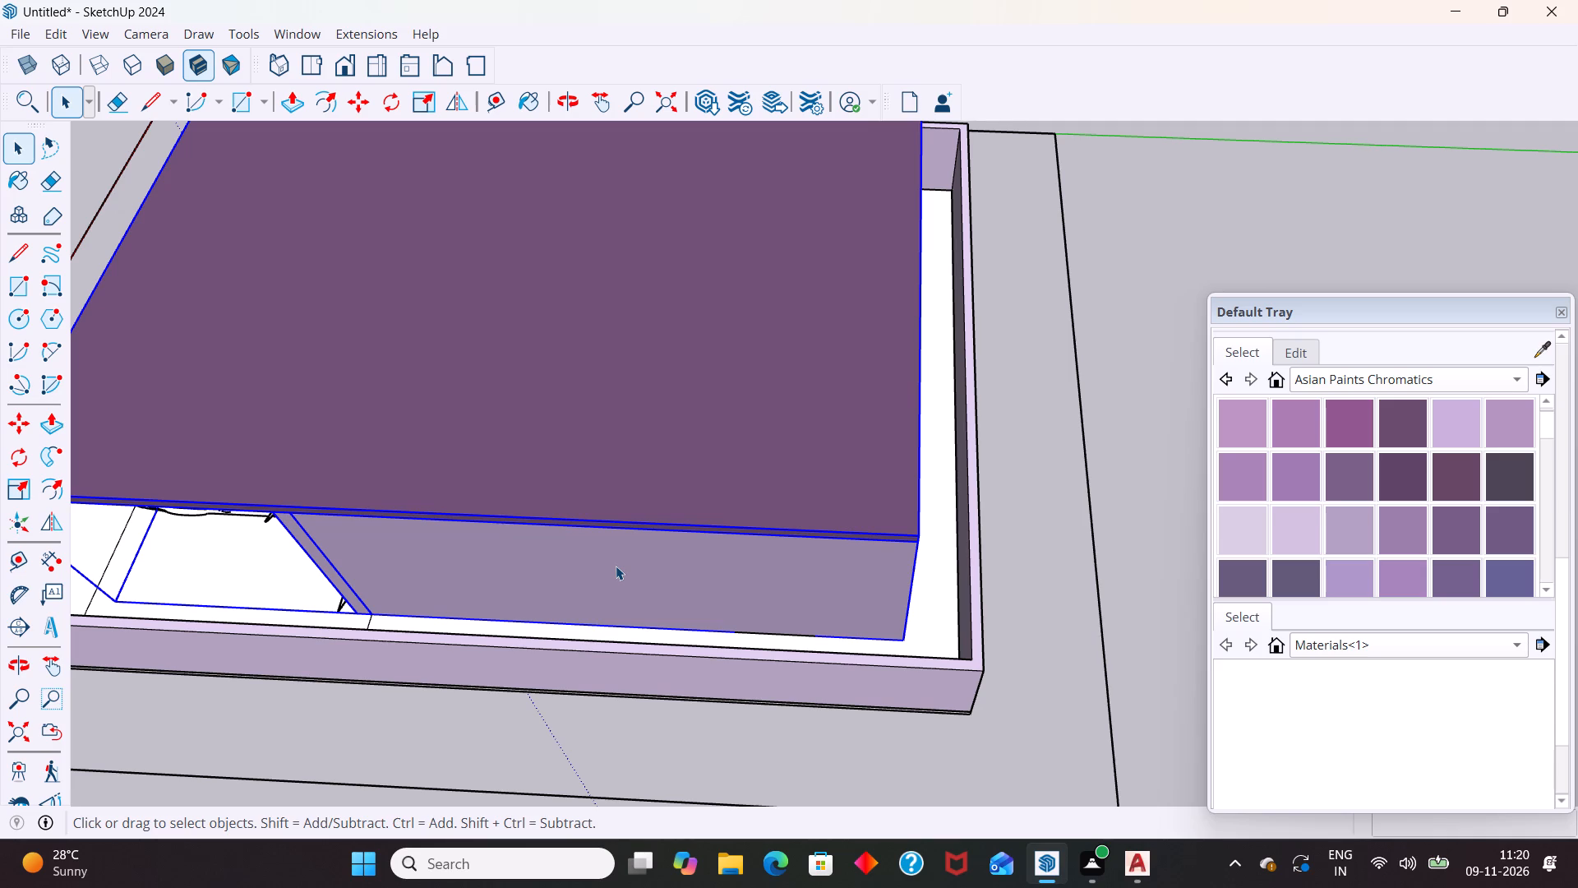
{"action": "scroll", "coordinate": [668, 569], "scroll_direction": "down", "scroll_amount": 4}
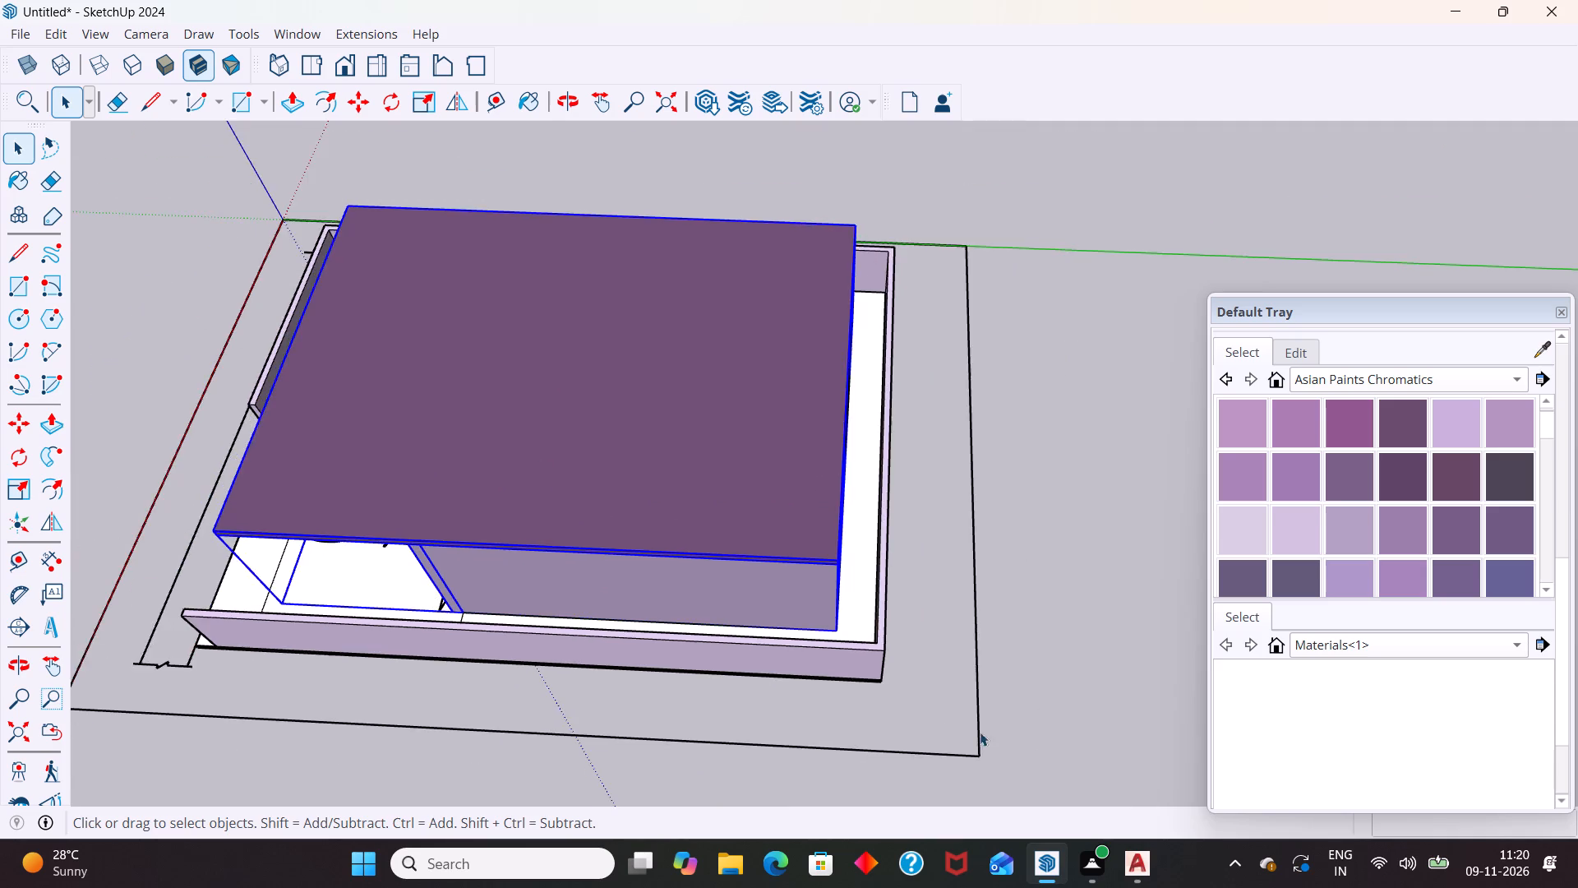
{"action": "middle_click_drag", "start_coordinate": [978, 733], "coordinate": [710, 585]}
{"action": "scroll", "coordinate": [742, 335], "scroll_direction": "up", "scroll_amount": 2}
{"action": "middle_click_drag", "start_coordinate": [721, 570], "coordinate": [846, 588]}
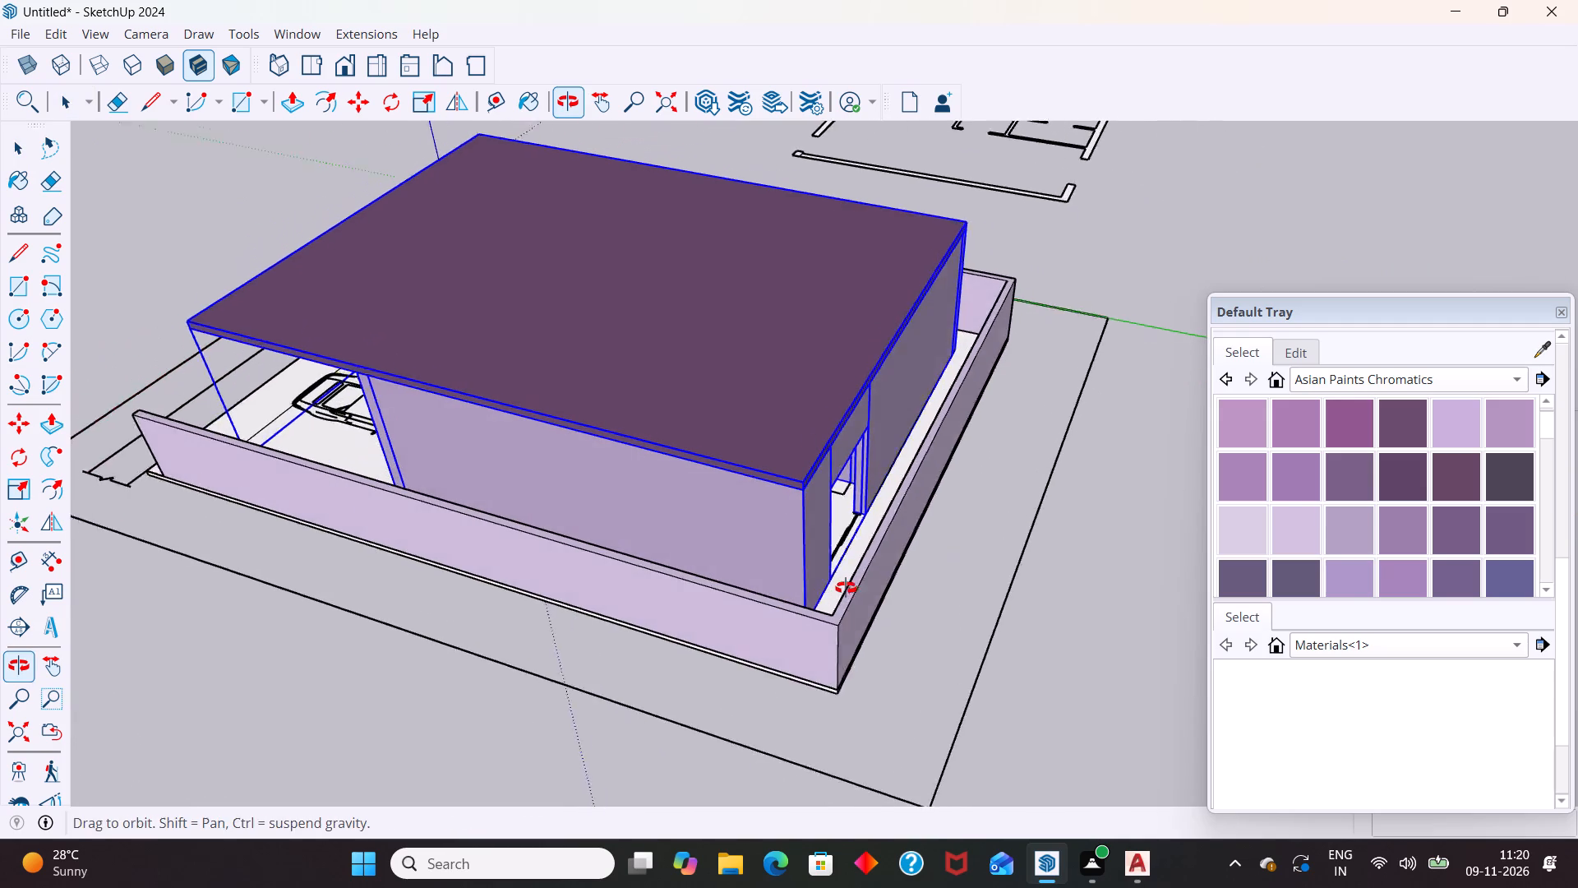
{"action": "middle_click_drag", "start_coordinate": [846, 588], "coordinate": [865, 578]}
{"action": "middle_click_drag", "start_coordinate": [859, 579], "coordinate": [976, 547]}
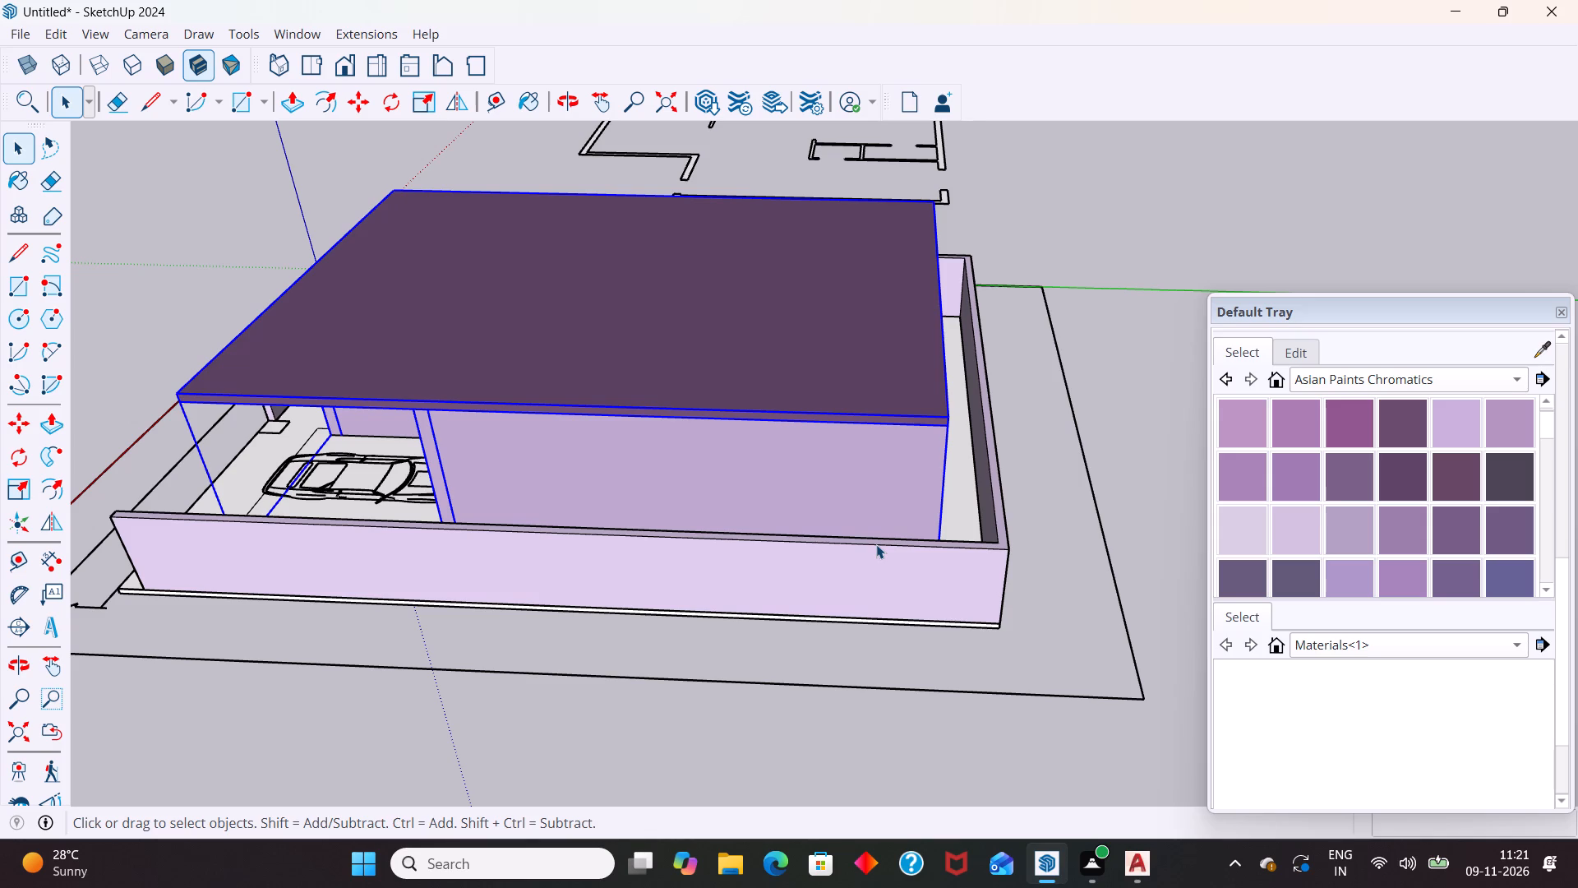
{"action": "scroll", "coordinate": [840, 511], "scroll_direction": "down", "scroll_amount": 6}
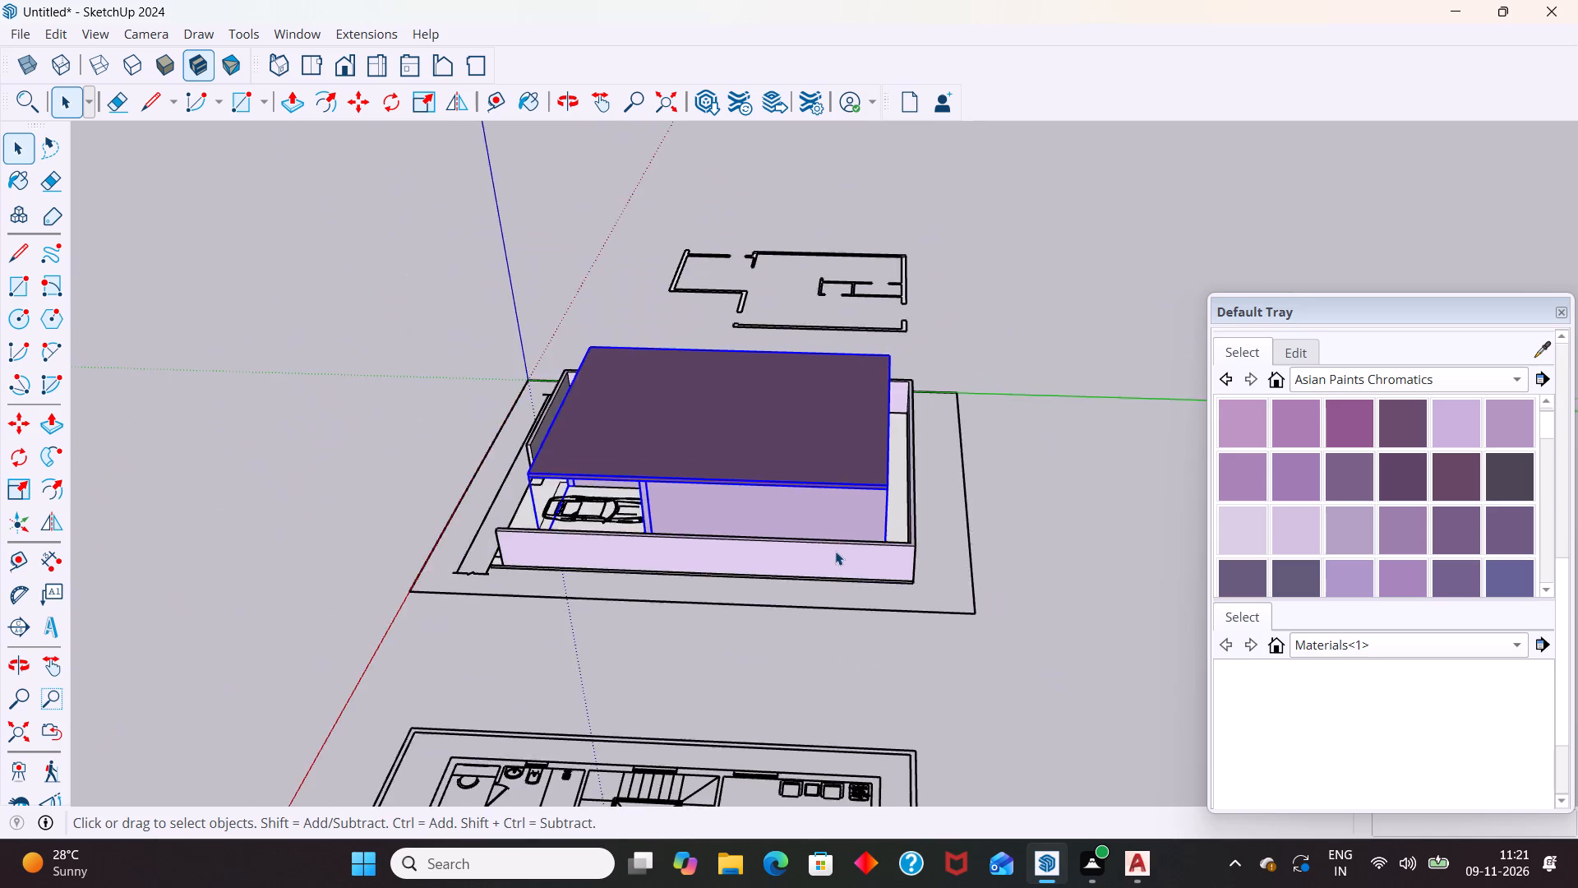
{"action": "scroll", "coordinate": [835, 551], "scroll_direction": "down", "scroll_amount": 9}
{"action": "middle_click_drag", "start_coordinate": [655, 687], "coordinate": [1085, 641]}
{"action": "middle_click_drag", "start_coordinate": [981, 575], "coordinate": [1045, 464]}
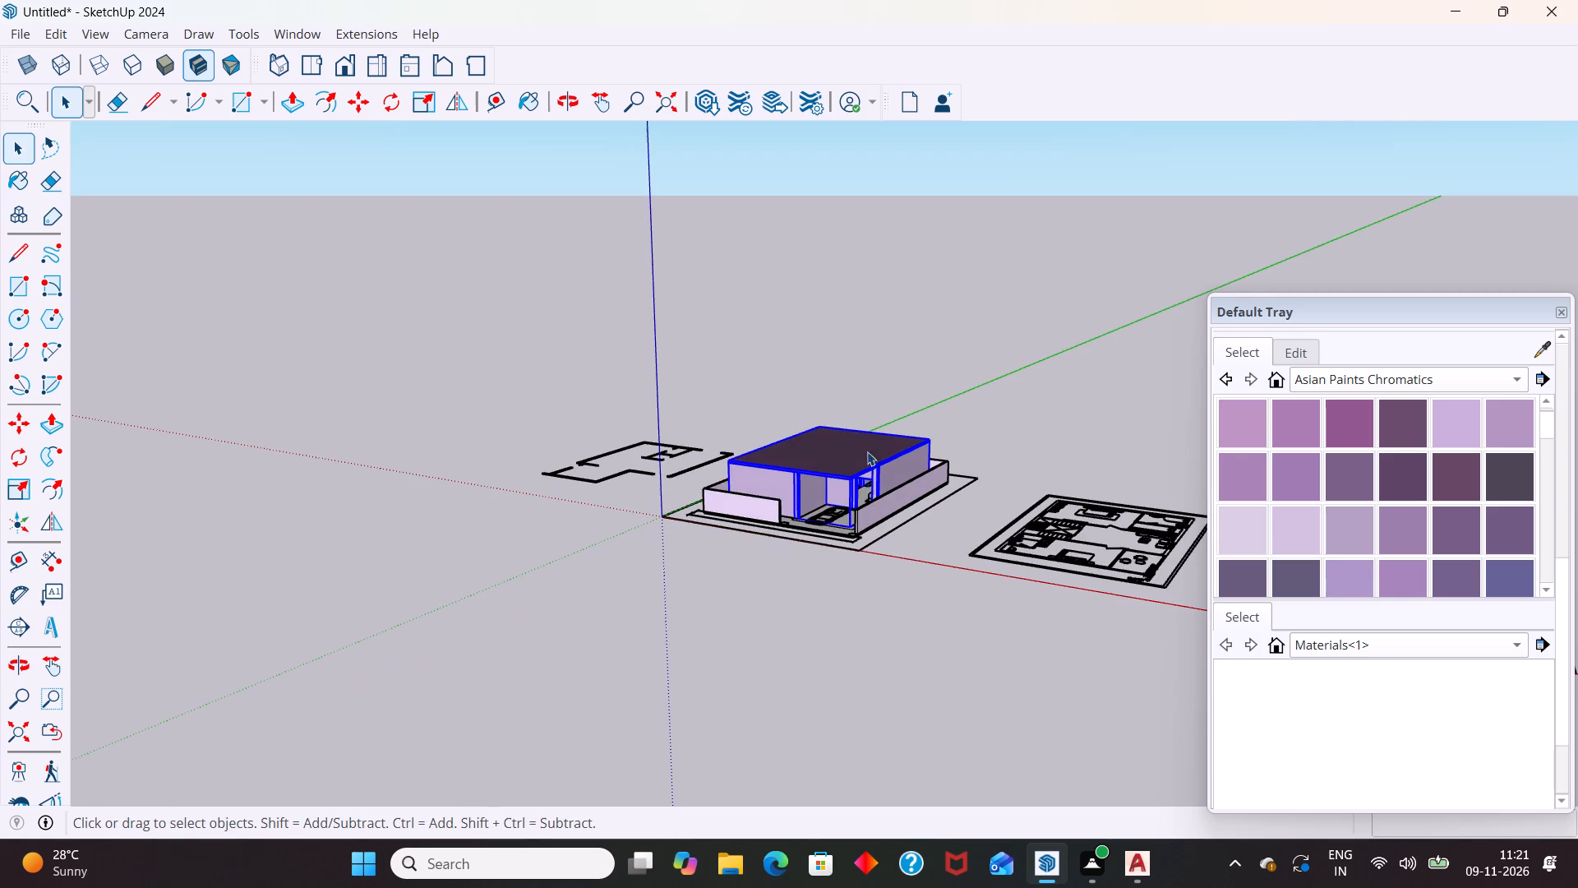
Deselect the house and draw a rectangle about 33' 7" by 23' 6" on the empty ground beside it.
{"action": "left_click", "coordinate": [523, 688]}
{"action": "scroll", "coordinate": [532, 613], "scroll_direction": "down", "scroll_amount": 5}
{"action": "middle_click_drag", "start_coordinate": [510, 691], "coordinate": [906, 796]}
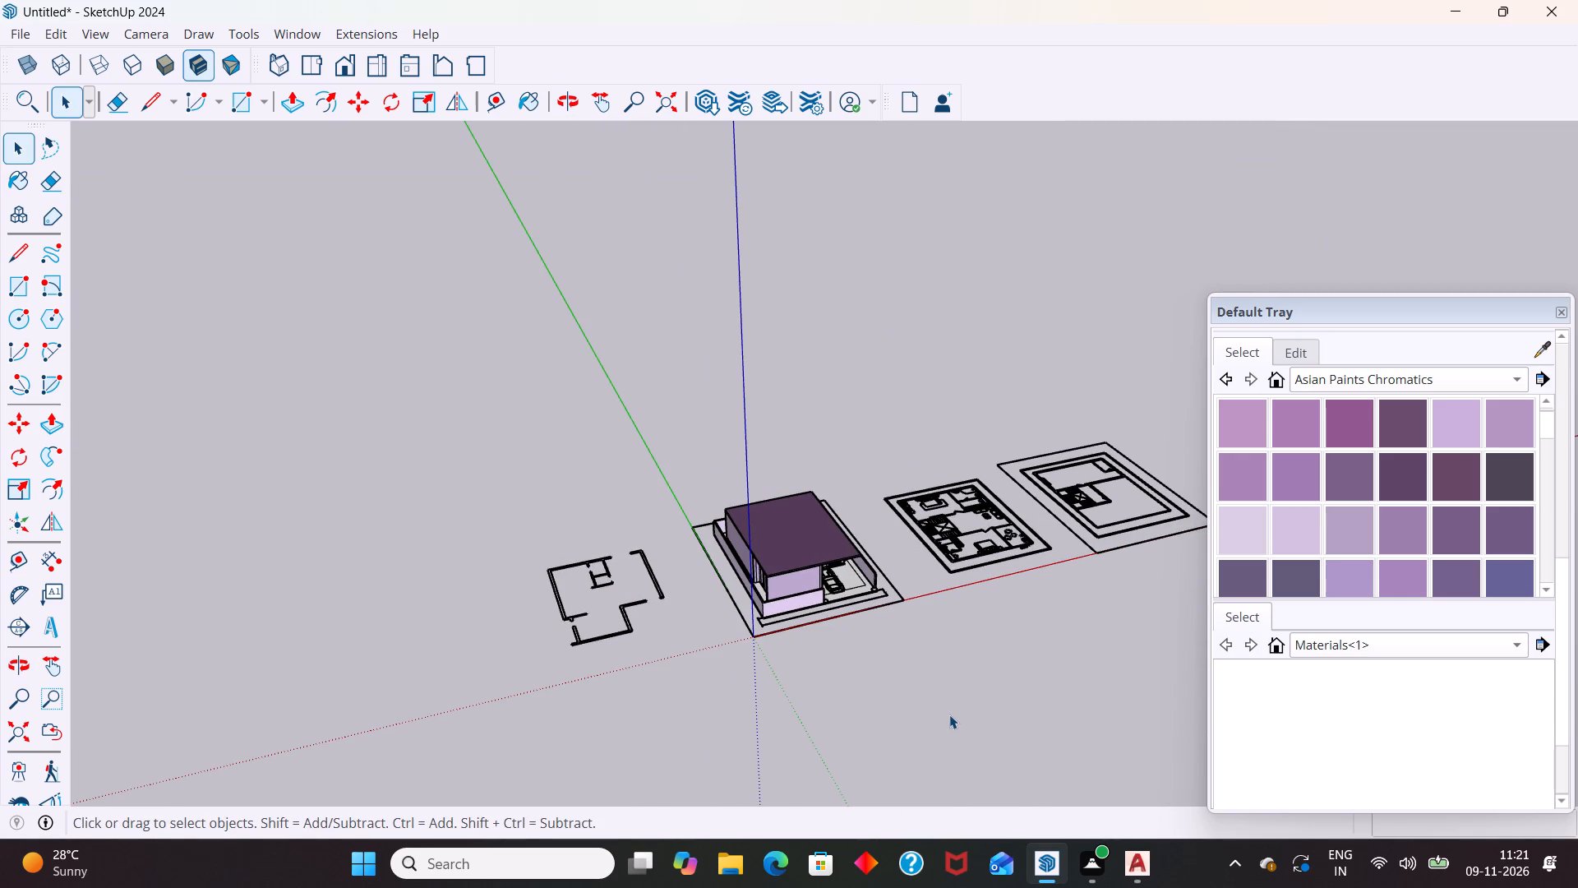
{"action": "key", "text": "r"}
{"action": "left_click_drag", "start_coordinate": [869, 672], "coordinate": [873, 679]}
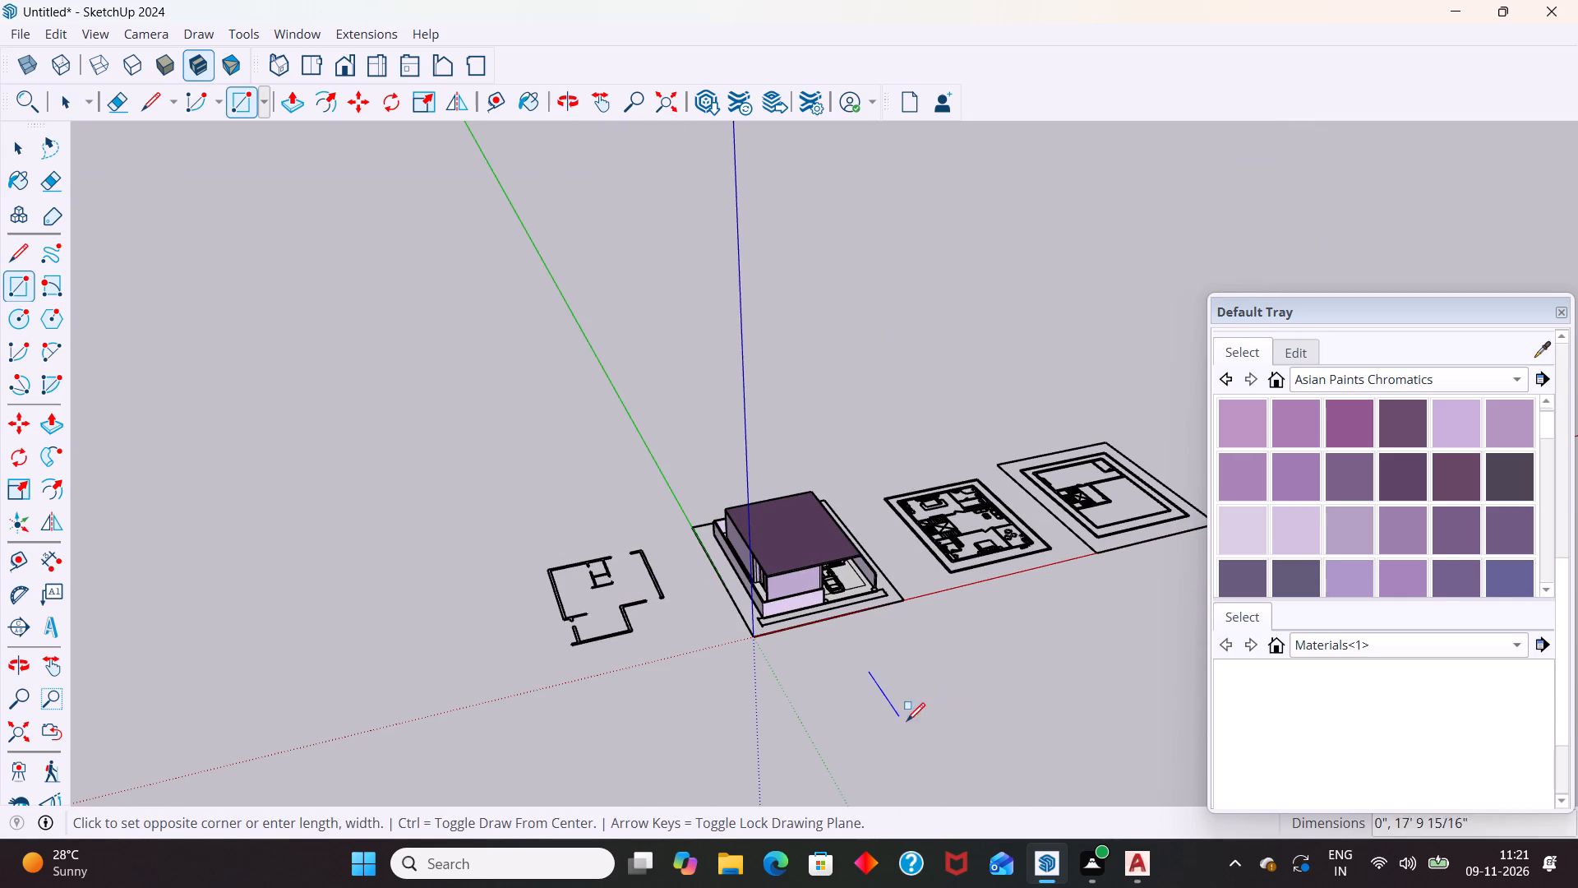
{"action": "left_click", "coordinate": [1024, 696]}
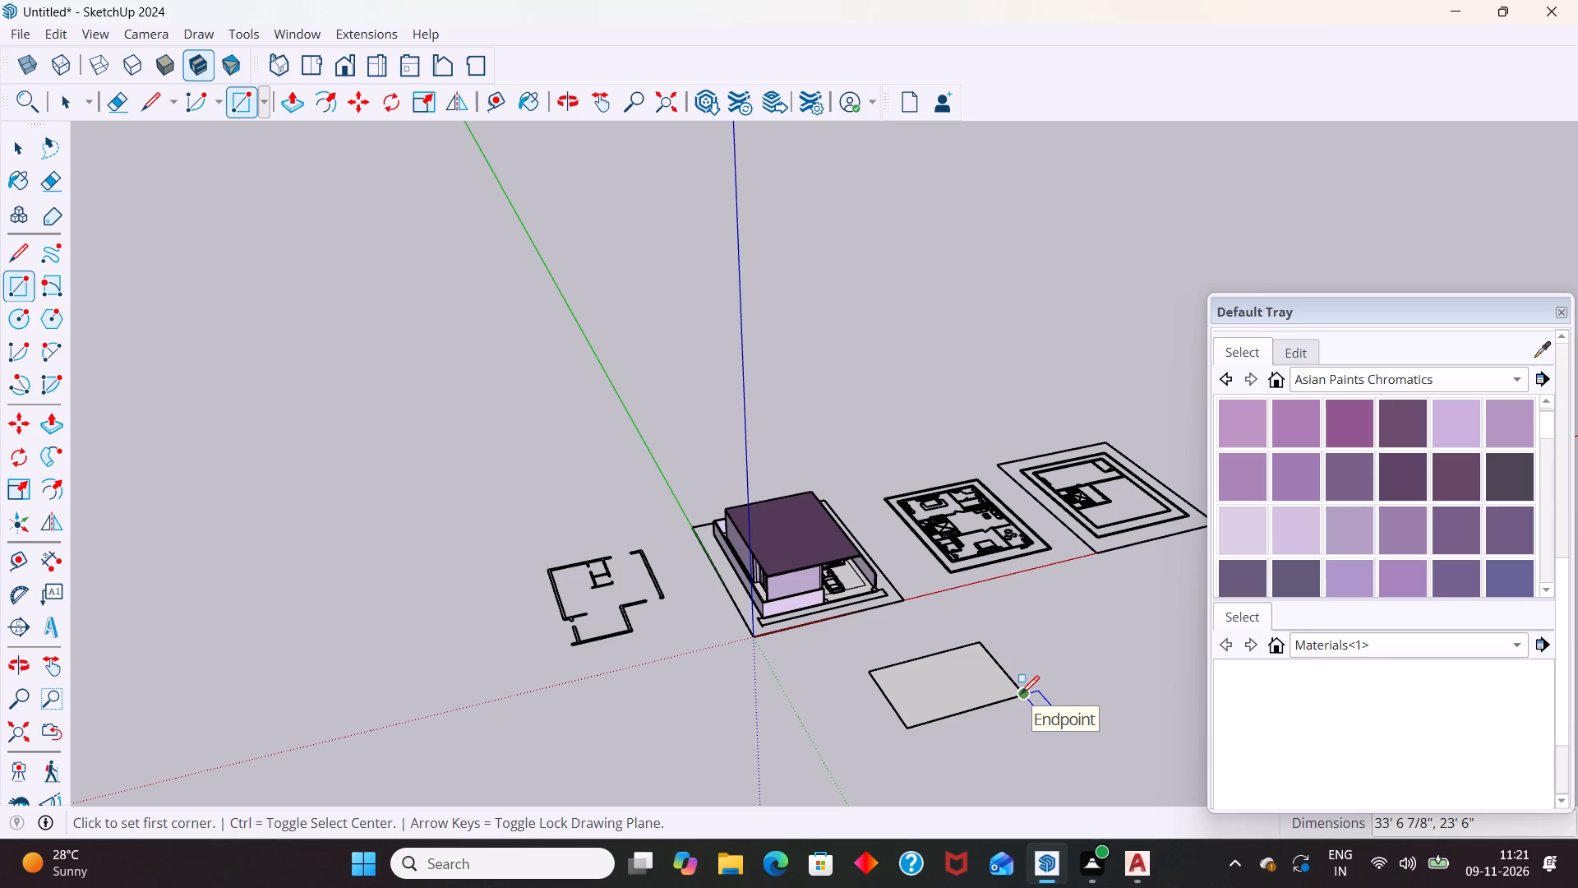
Pull the new rectangle's face up about 16' 6" into a block.
{"action": "key", "text": "space"}
{"action": "left_click", "coordinate": [961, 688]}
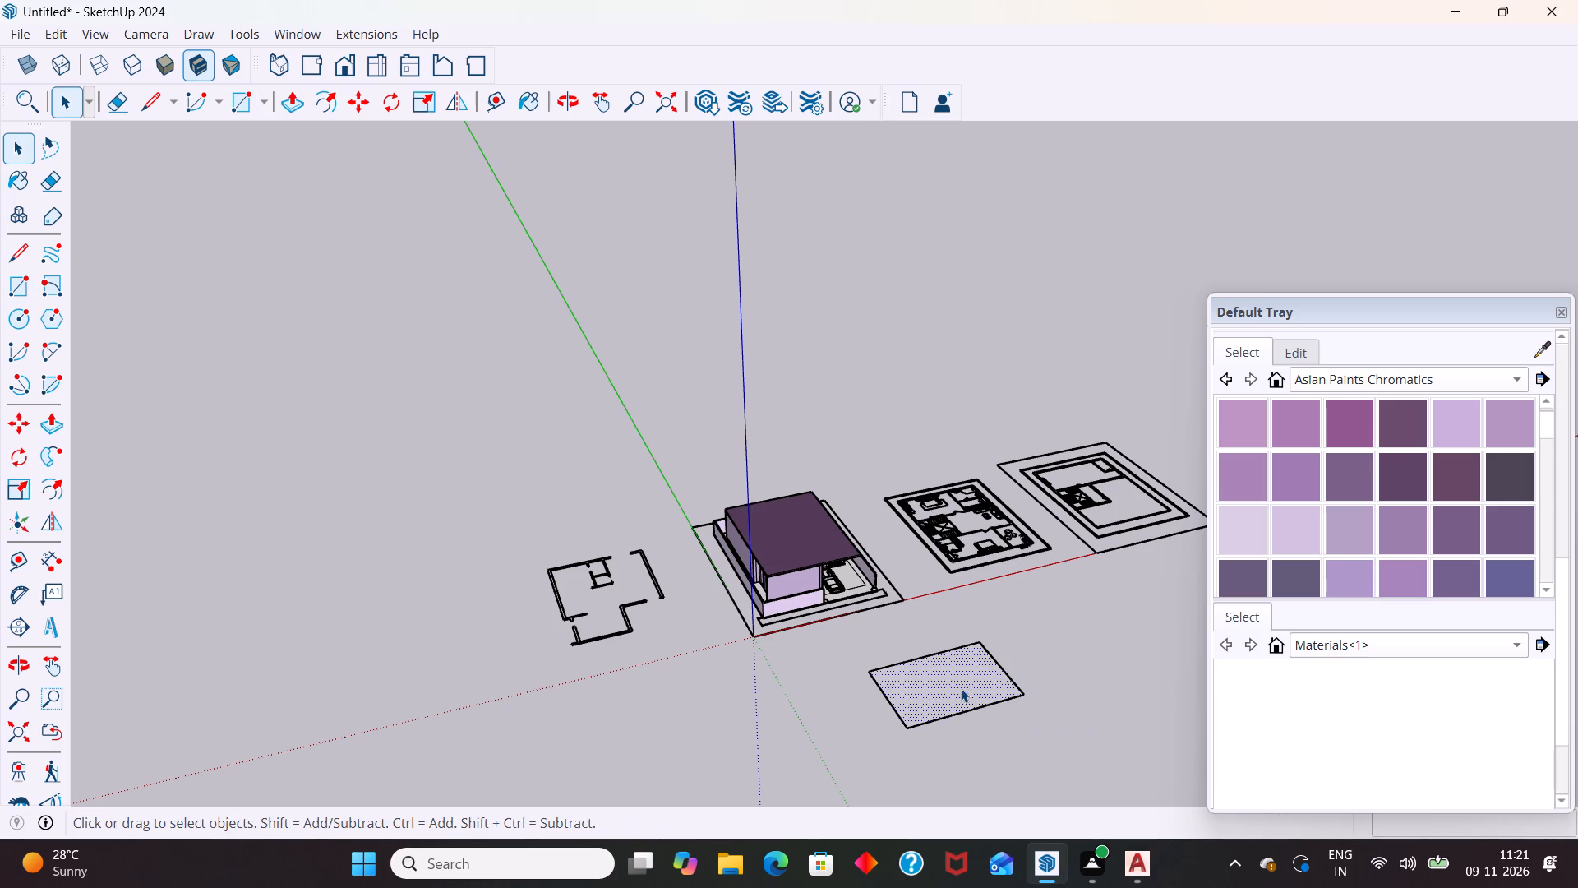
{"action": "key", "text": "p"}
{"action": "left_click", "coordinate": [961, 688]}
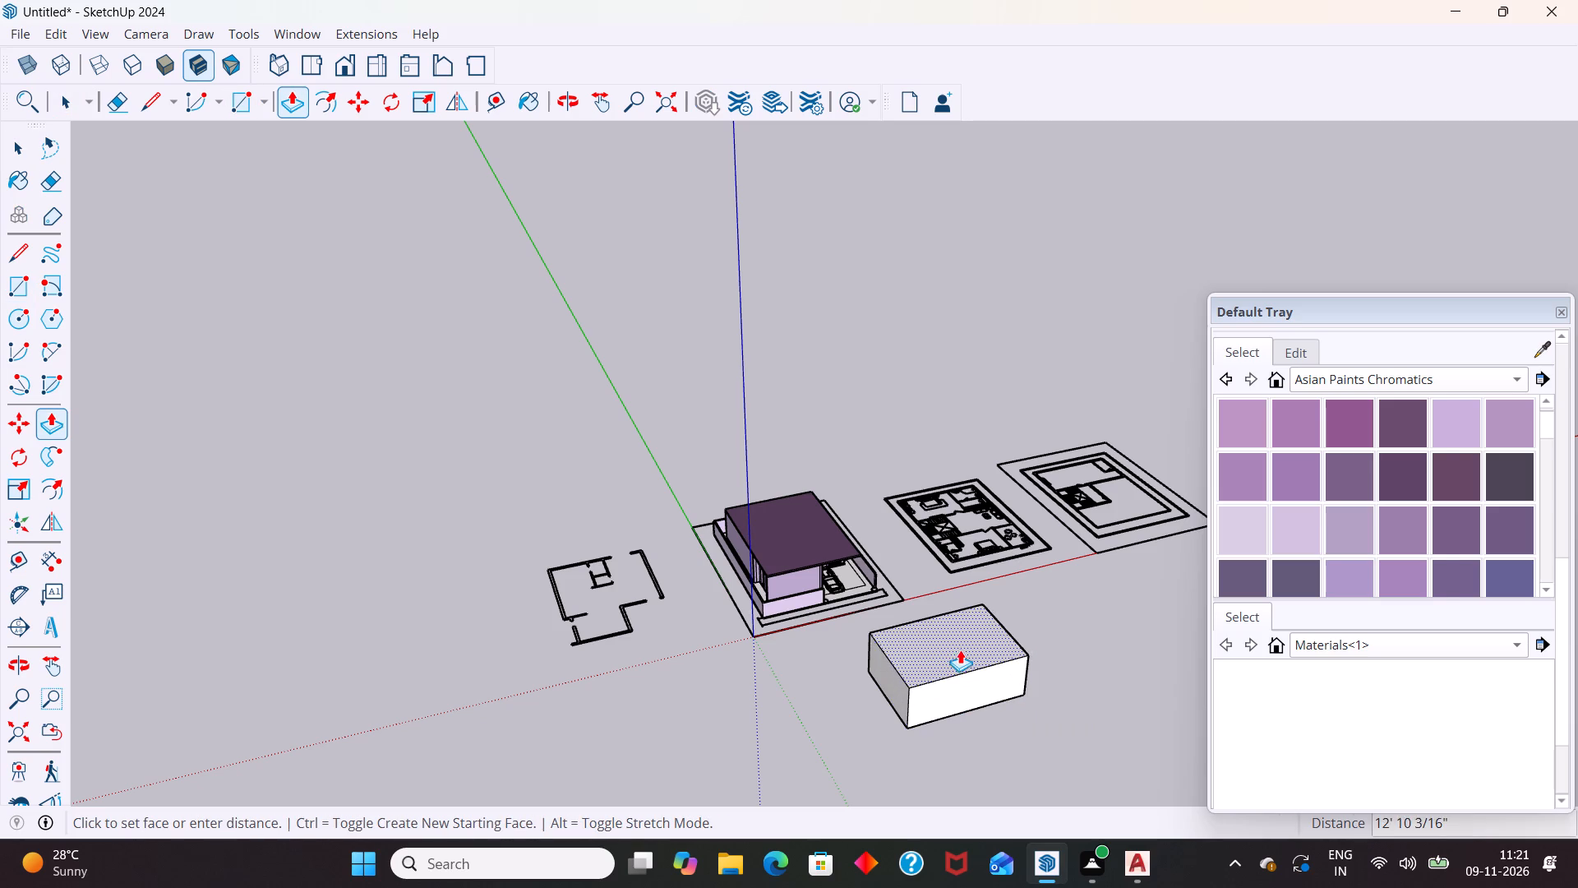
{"action": "left_click", "coordinate": [959, 638]}
{"action": "middle_click_drag", "start_coordinate": [1003, 725], "coordinate": [975, 726]}
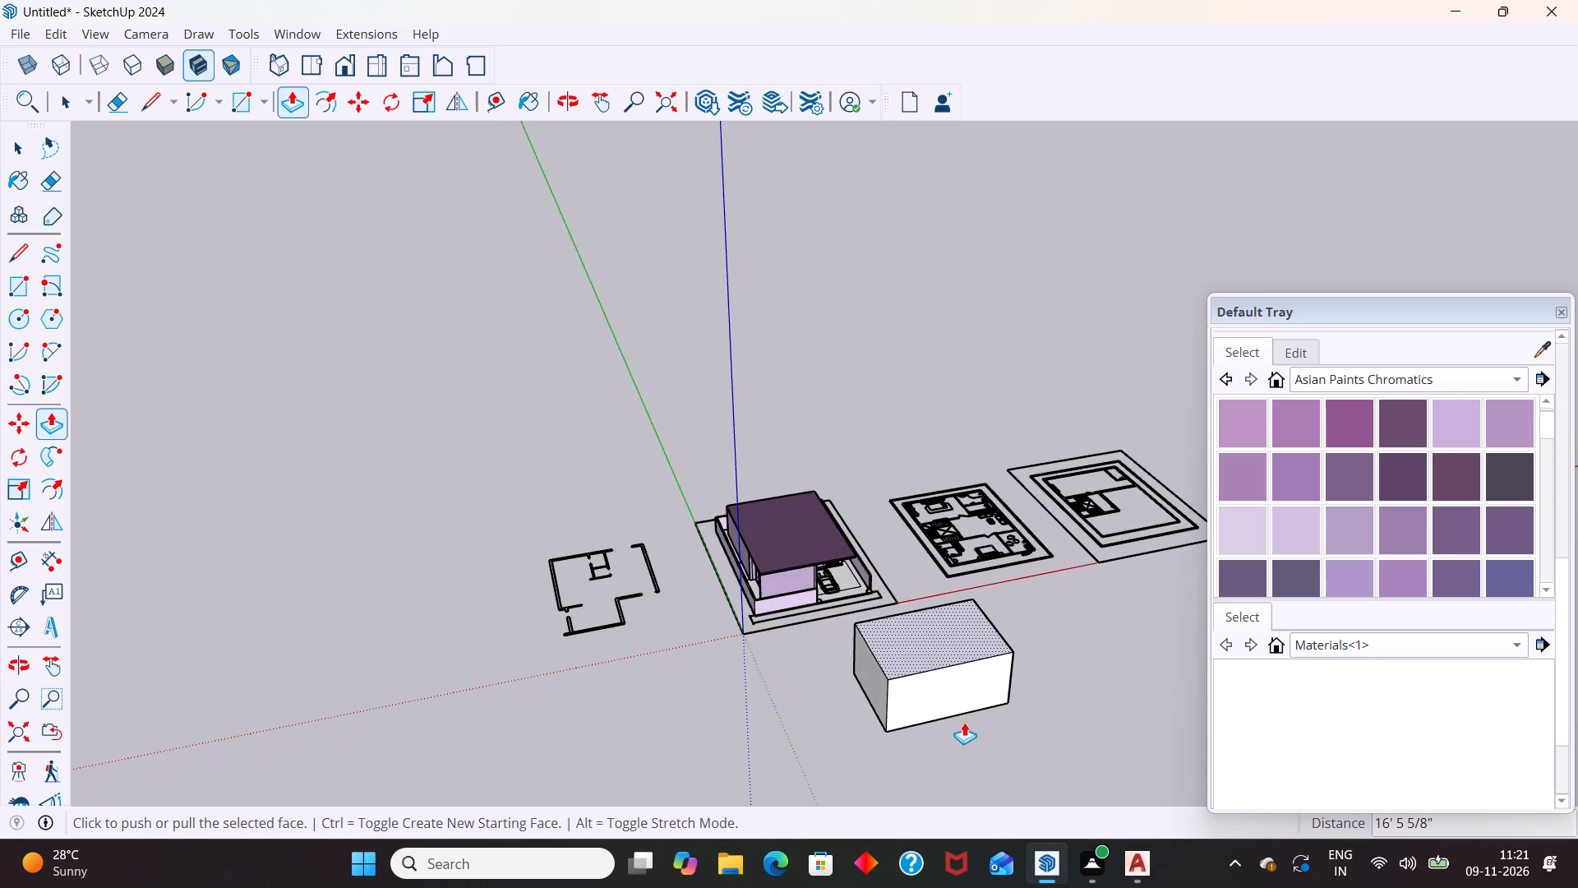
Draw two short connected lines forming an open corner on the block's end face.
{"action": "key", "text": "space"}
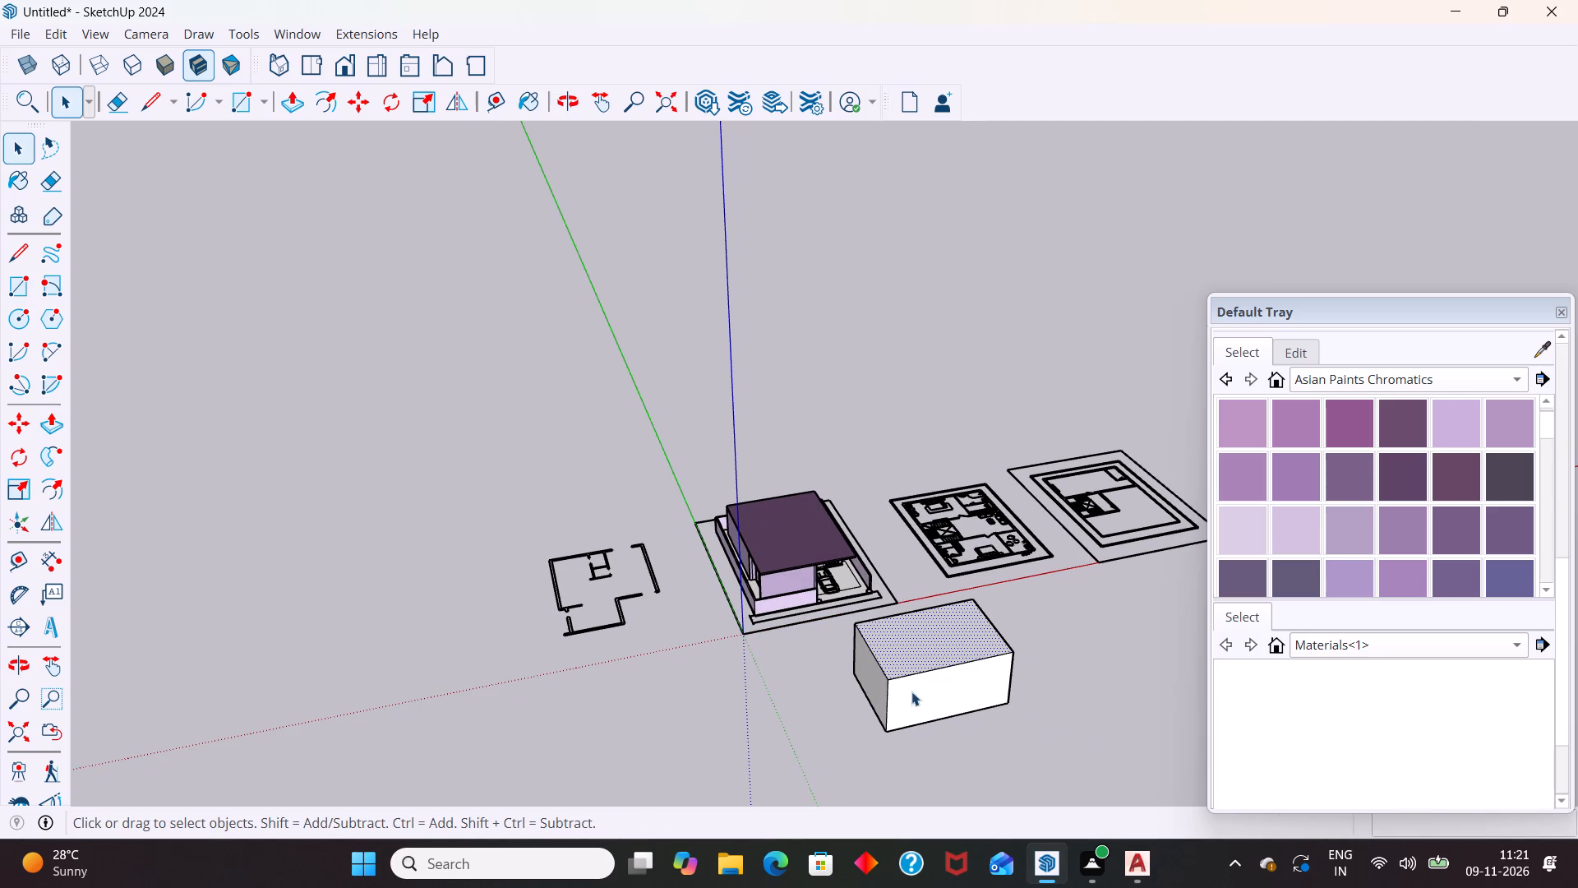
{"action": "middle_click_drag", "start_coordinate": [946, 746], "coordinate": [1072, 722]}
{"action": "scroll", "coordinate": [966, 634], "scroll_direction": "up", "scroll_amount": 4}
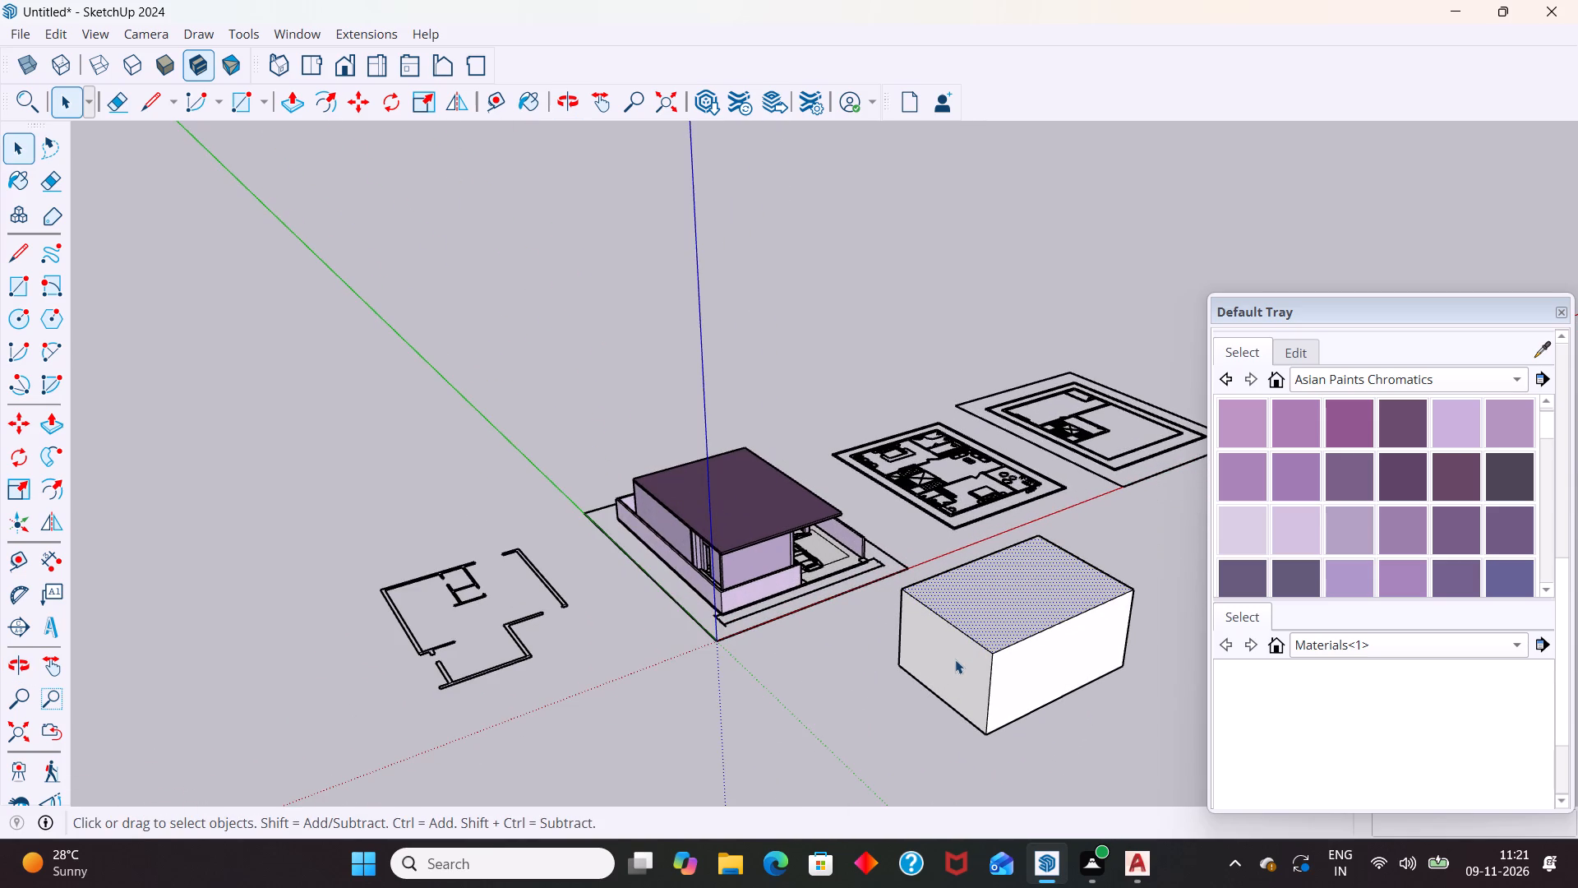
{"action": "key", "text": "l"}
{"action": "scroll", "coordinate": [949, 659], "scroll_direction": "up", "scroll_amount": 5}
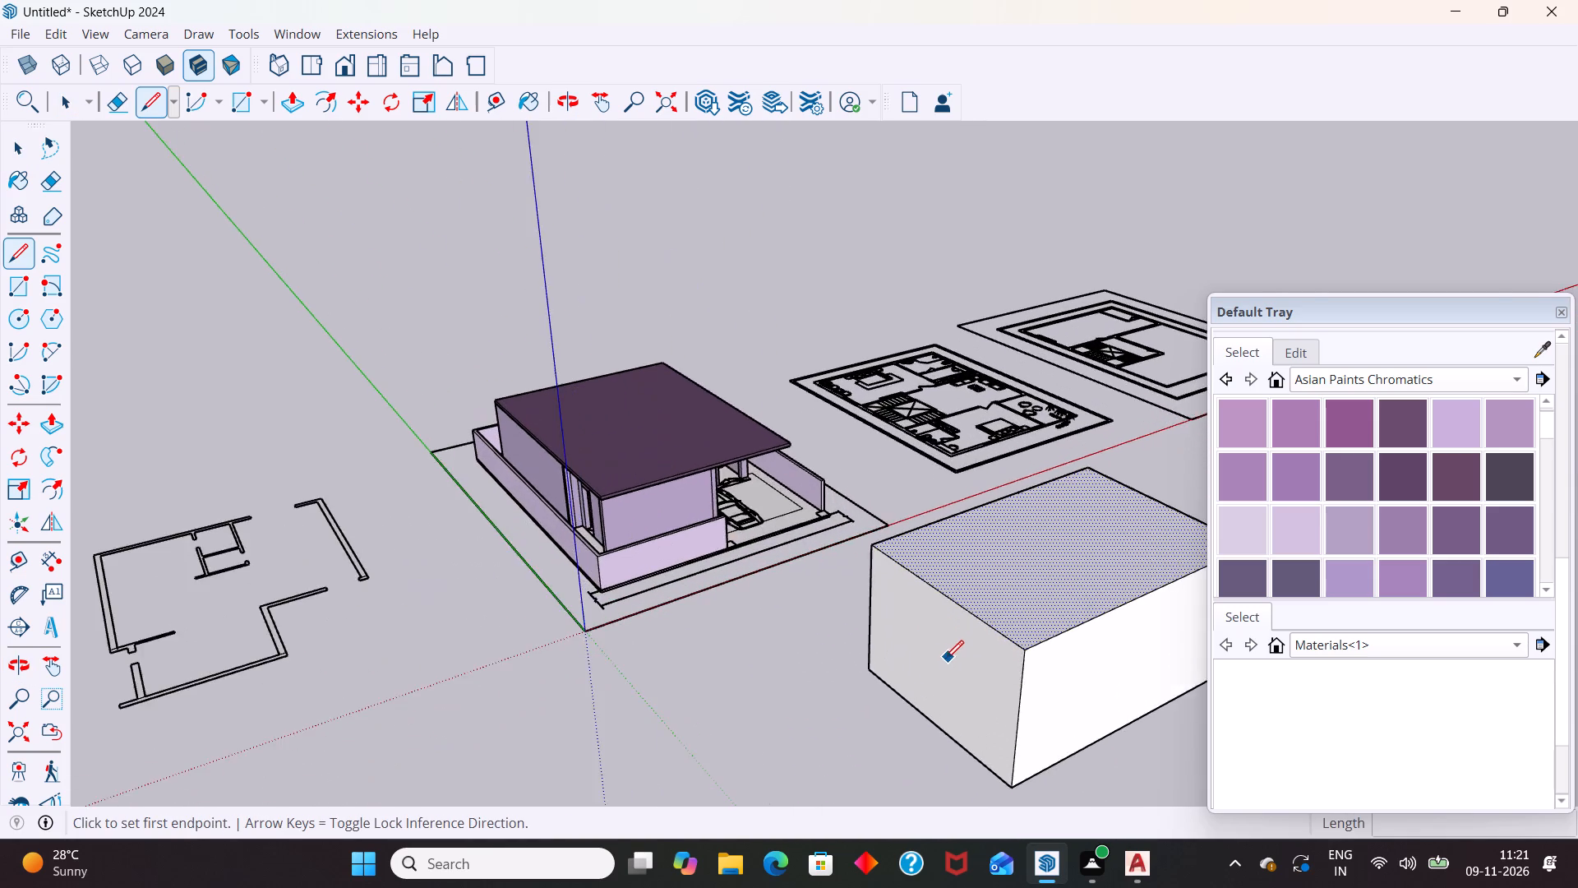
{"action": "scroll", "coordinate": [939, 656], "scroll_direction": "up", "scroll_amount": 3}
{"action": "left_click", "coordinate": [900, 646]}
{"action": "left_click", "coordinate": [948, 654]}
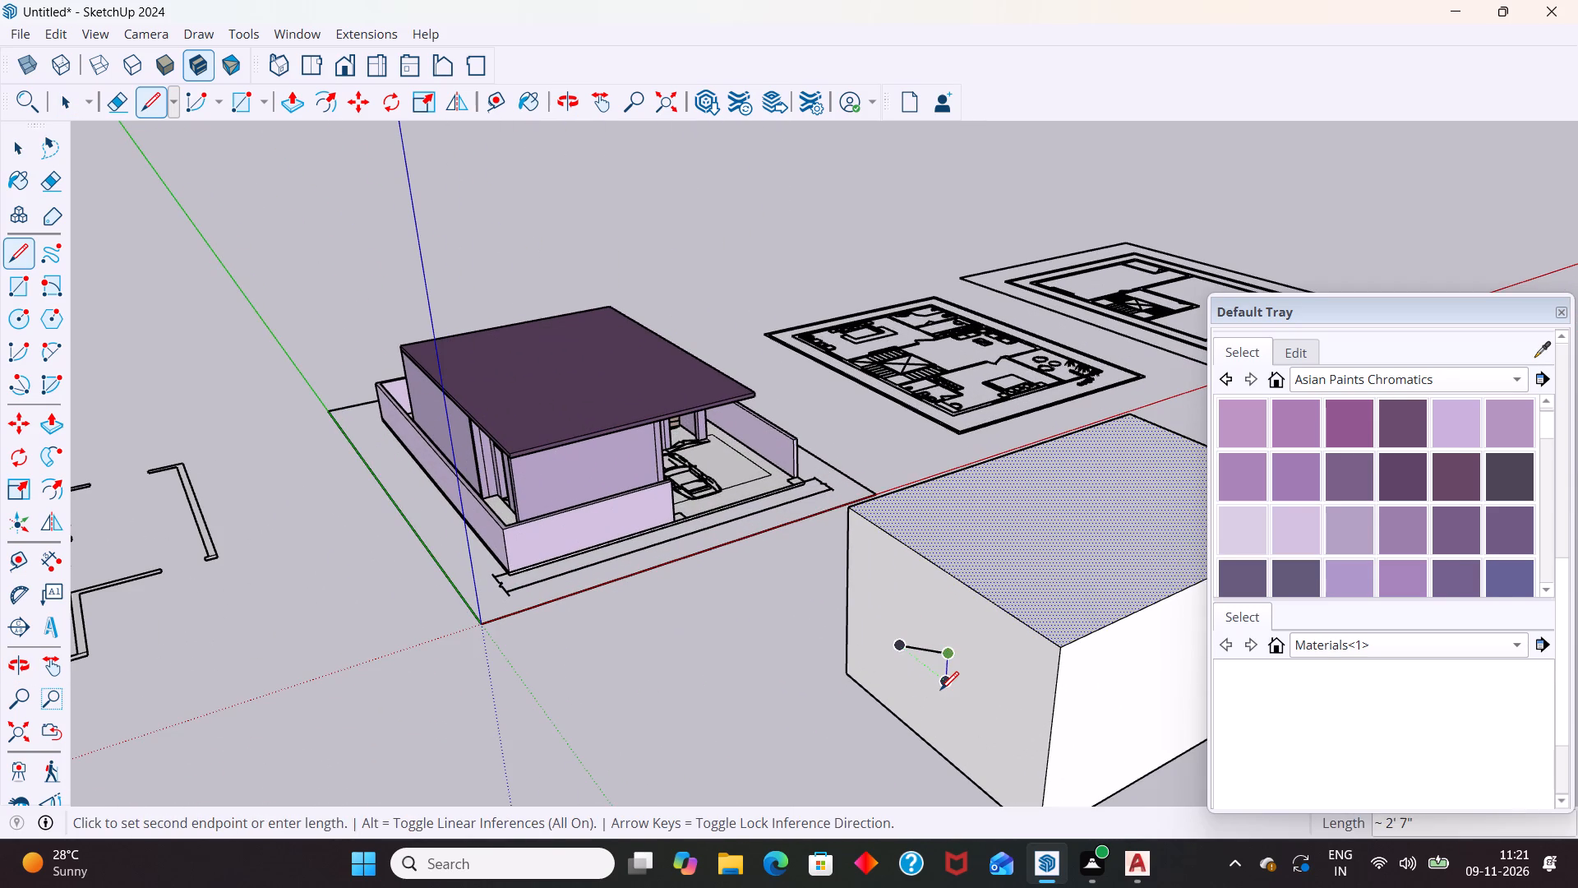
{"action": "left_click", "coordinate": [940, 691]}
{"action": "key", "text": "space"}
Display the Solid Tools set in the workspace.
{"action": "scroll", "coordinate": [920, 694], "scroll_direction": "down", "scroll_amount": 4}
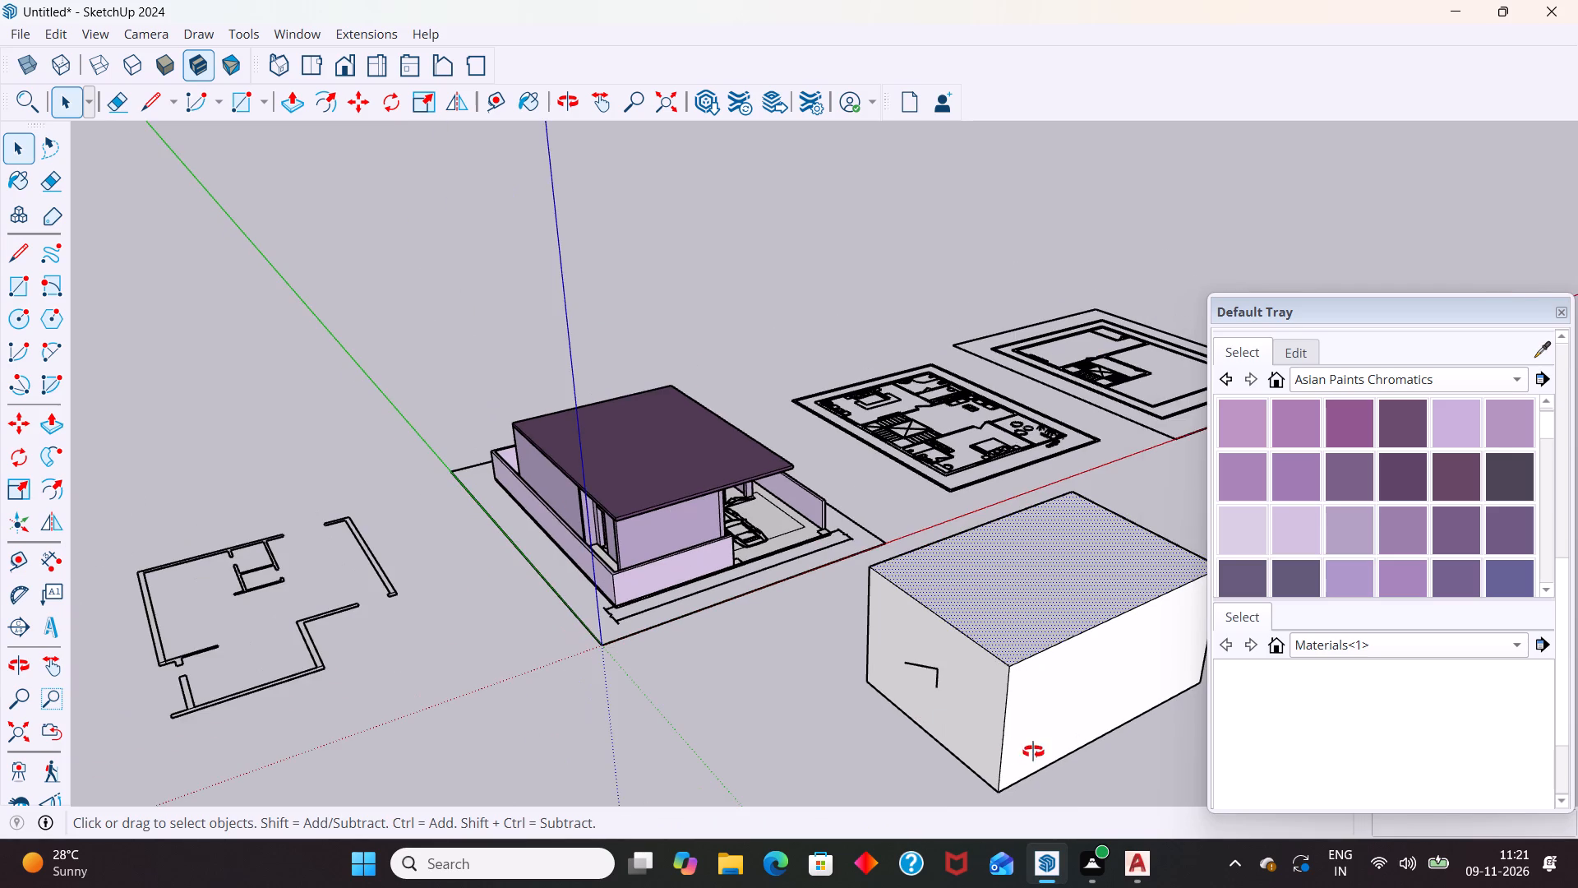
{"action": "middle_click_drag", "start_coordinate": [1041, 750], "coordinate": [814, 720]}
{"action": "scroll", "coordinate": [787, 607], "scroll_direction": "down", "scroll_amount": 6}
{"action": "middle_click_drag", "start_coordinate": [788, 693], "coordinate": [833, 719]}
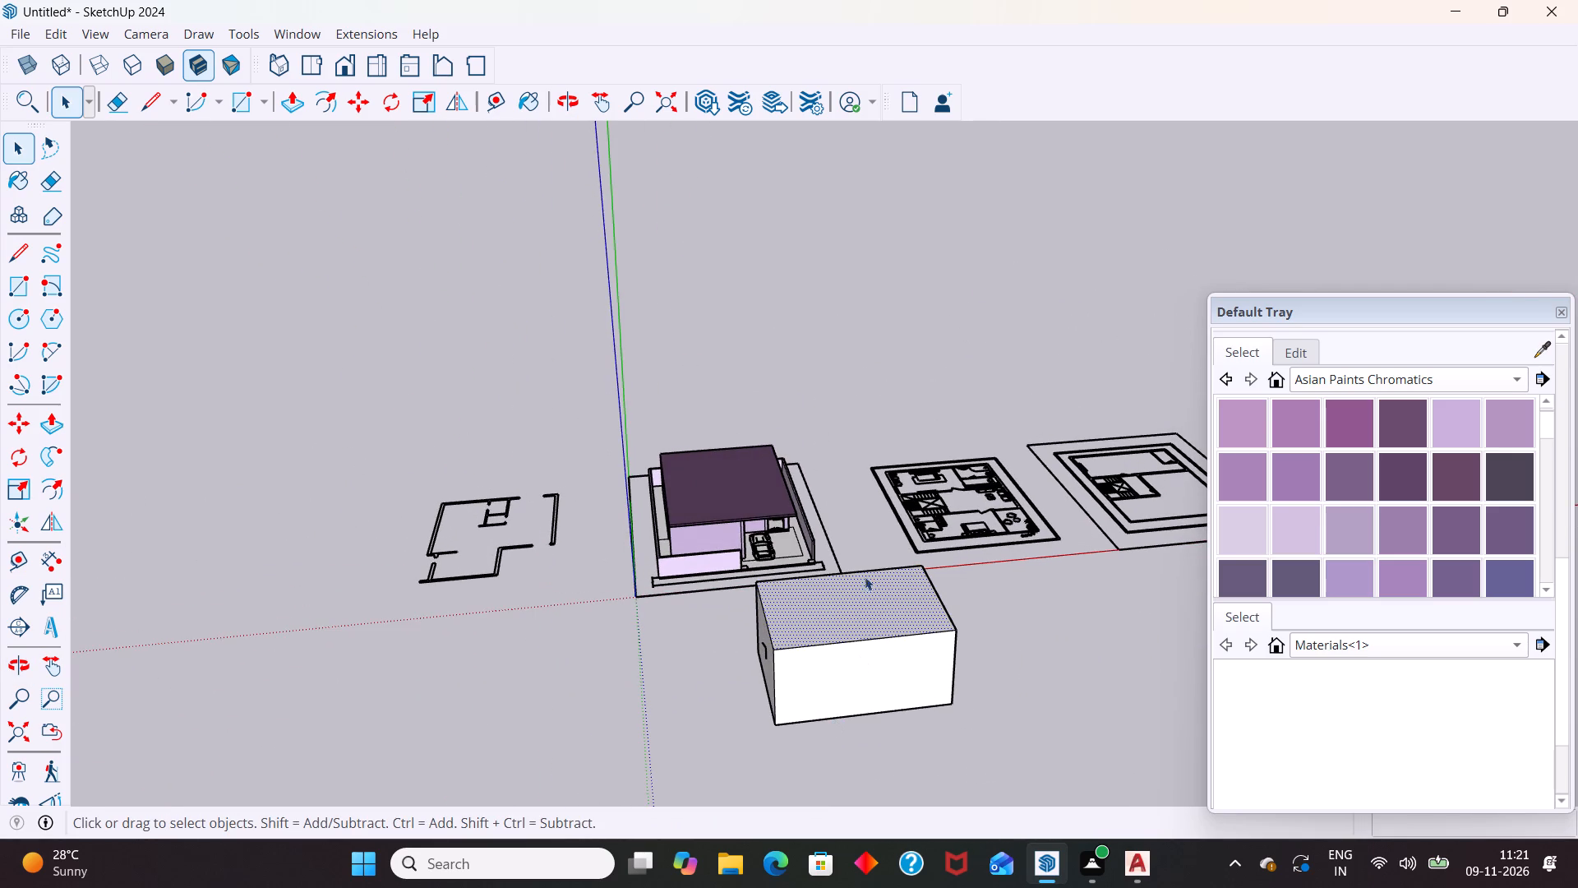
{"action": "right_click", "coordinate": [1073, 72]}
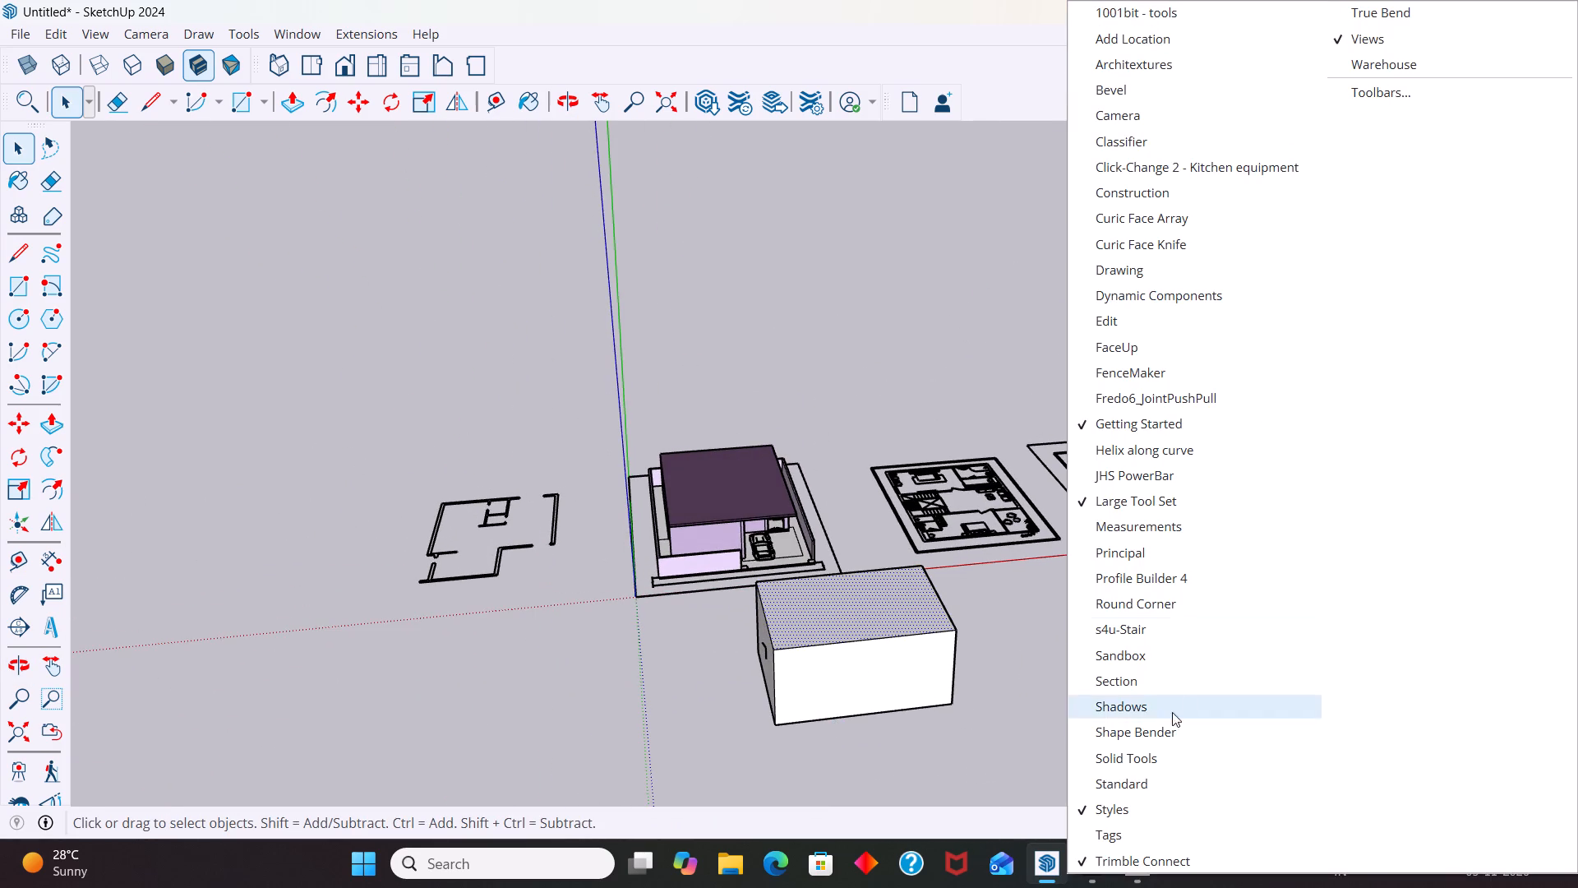
{"action": "left_click", "coordinate": [1144, 758]}
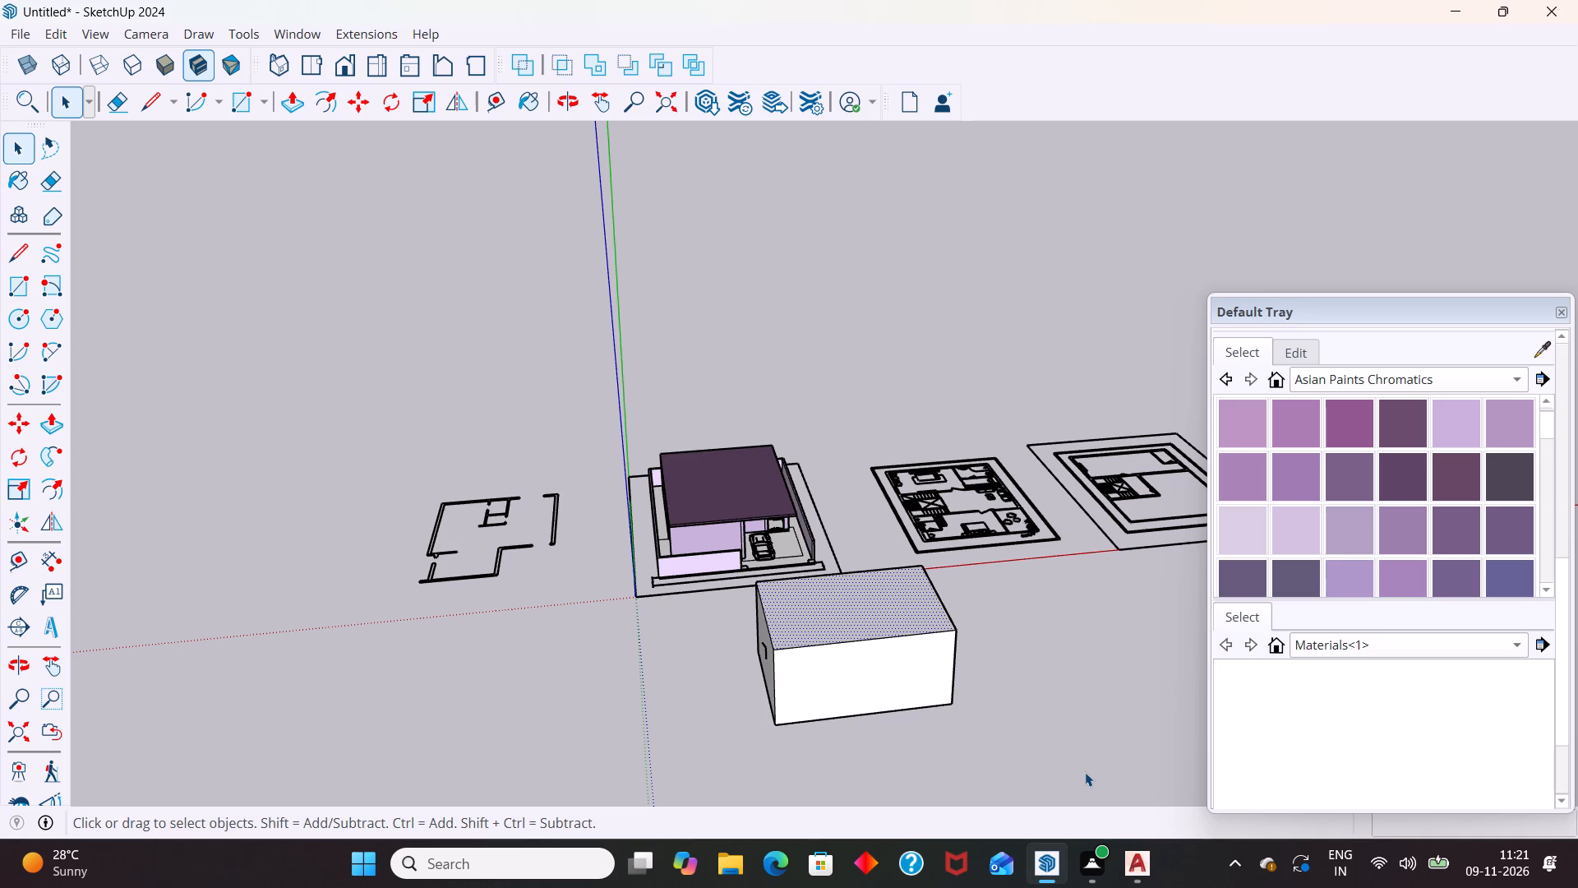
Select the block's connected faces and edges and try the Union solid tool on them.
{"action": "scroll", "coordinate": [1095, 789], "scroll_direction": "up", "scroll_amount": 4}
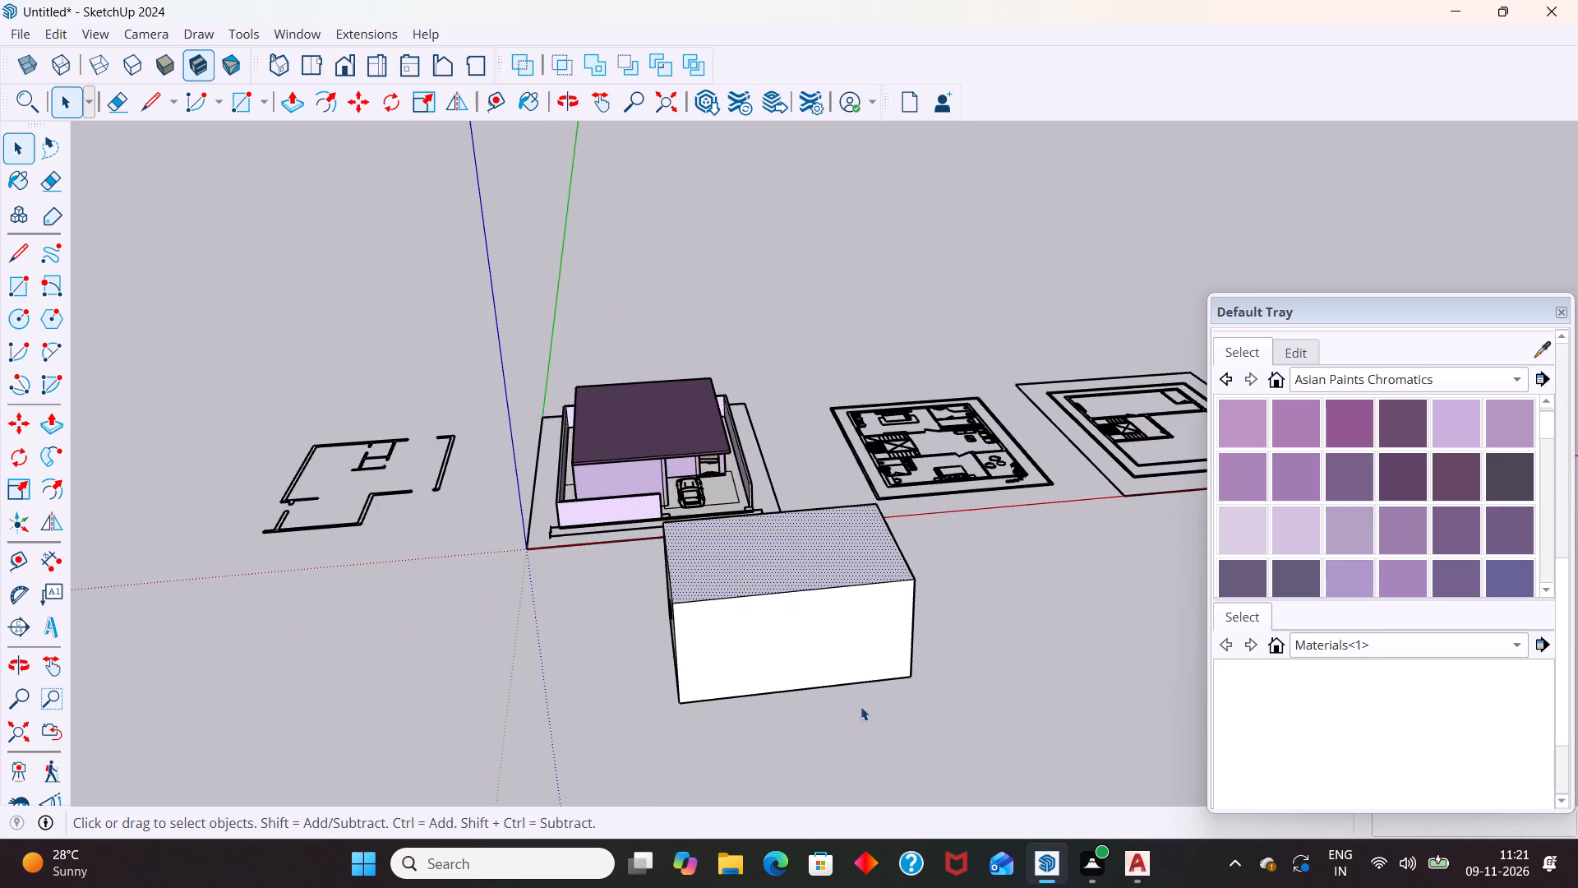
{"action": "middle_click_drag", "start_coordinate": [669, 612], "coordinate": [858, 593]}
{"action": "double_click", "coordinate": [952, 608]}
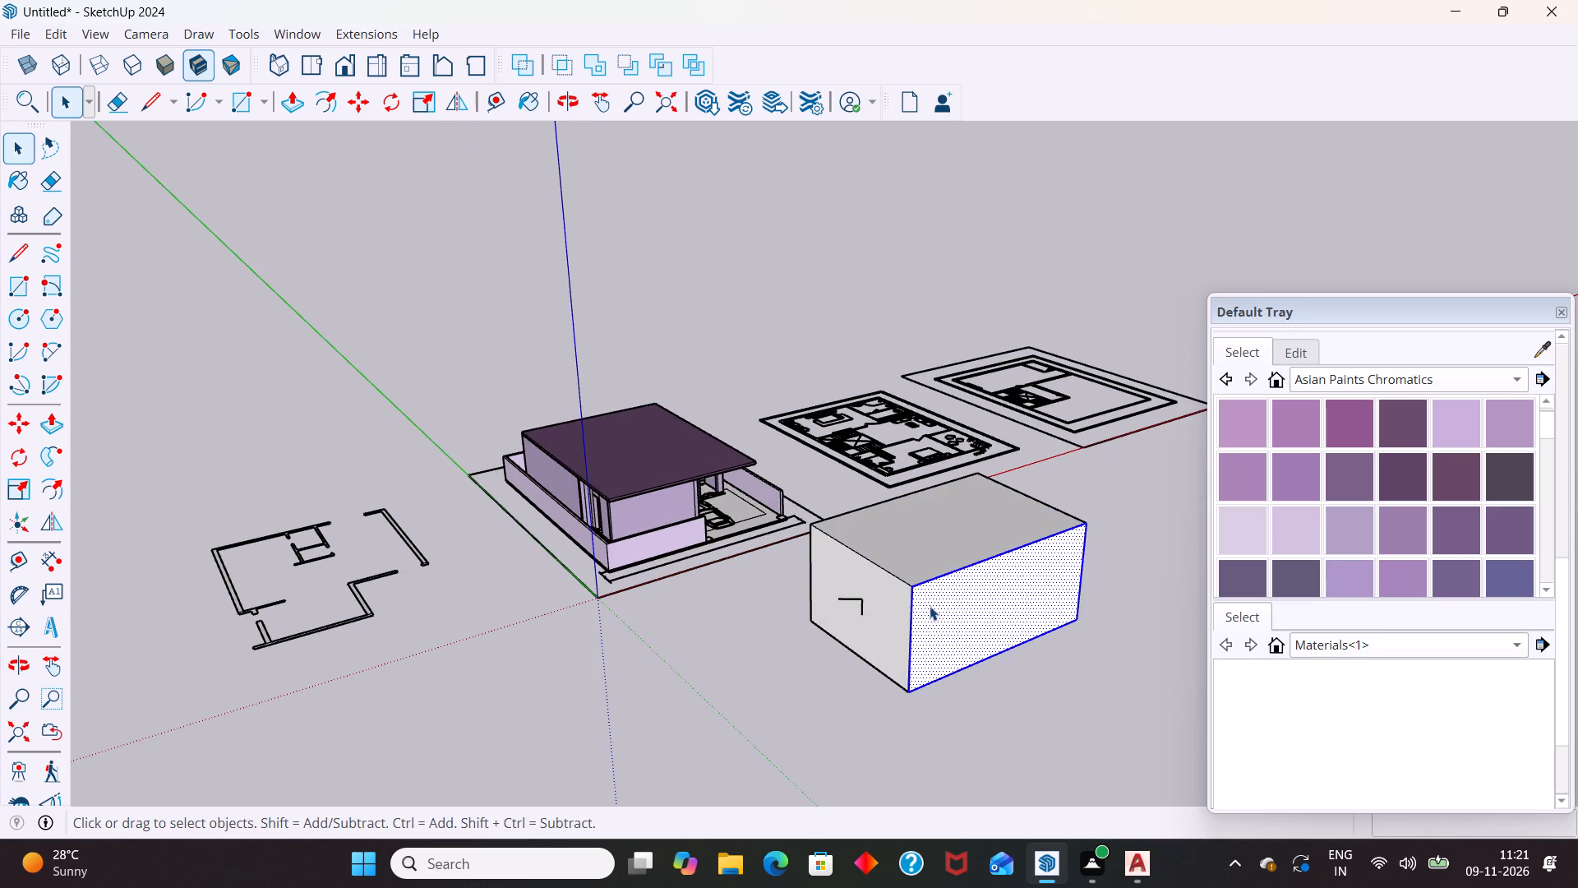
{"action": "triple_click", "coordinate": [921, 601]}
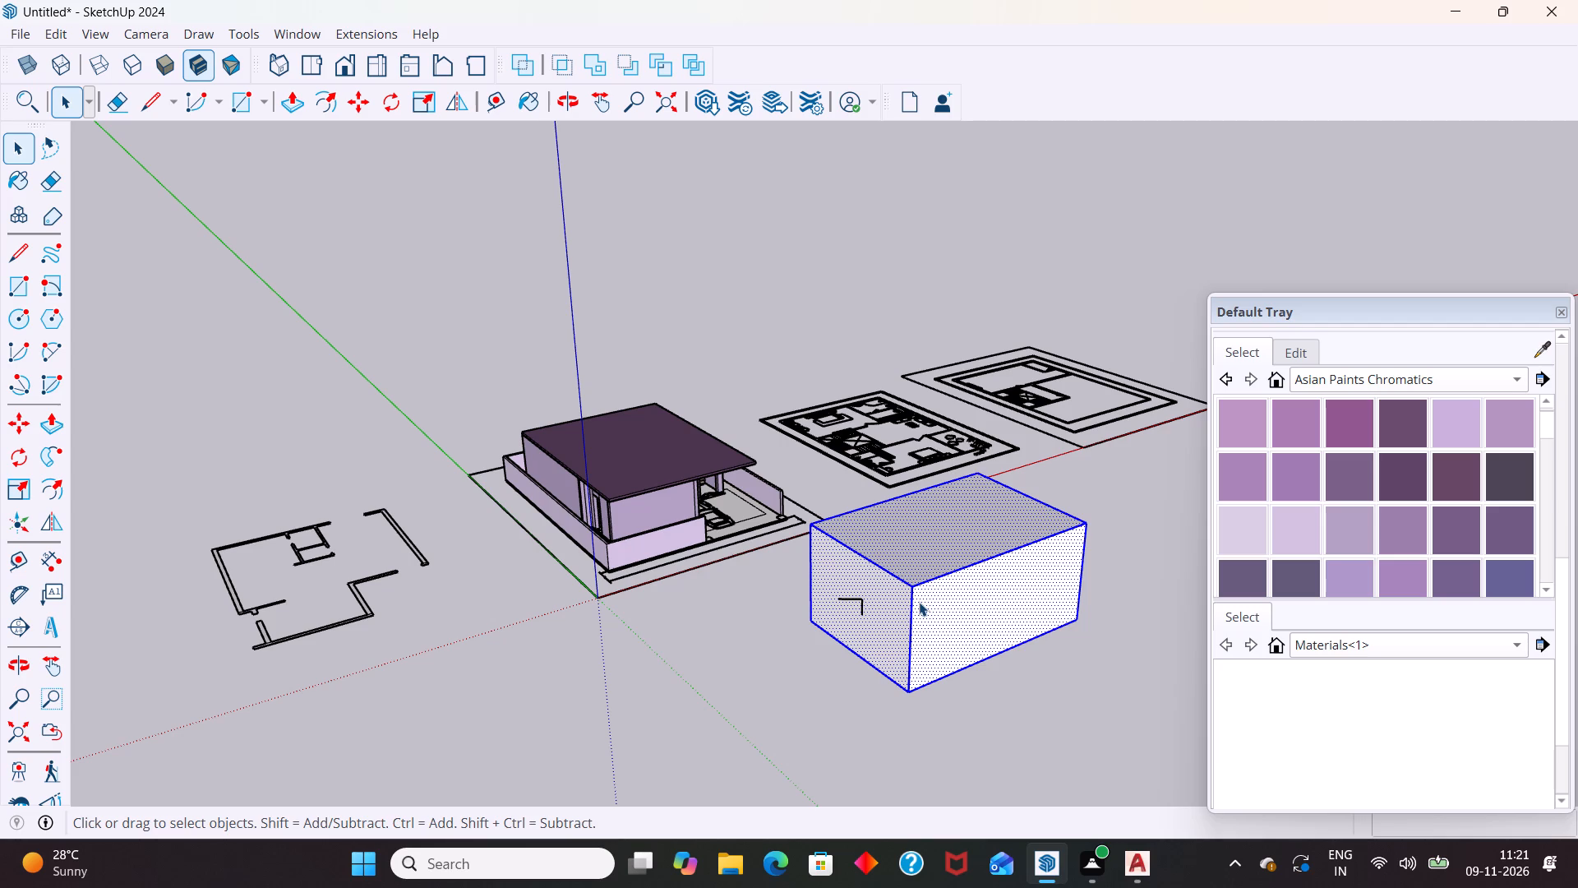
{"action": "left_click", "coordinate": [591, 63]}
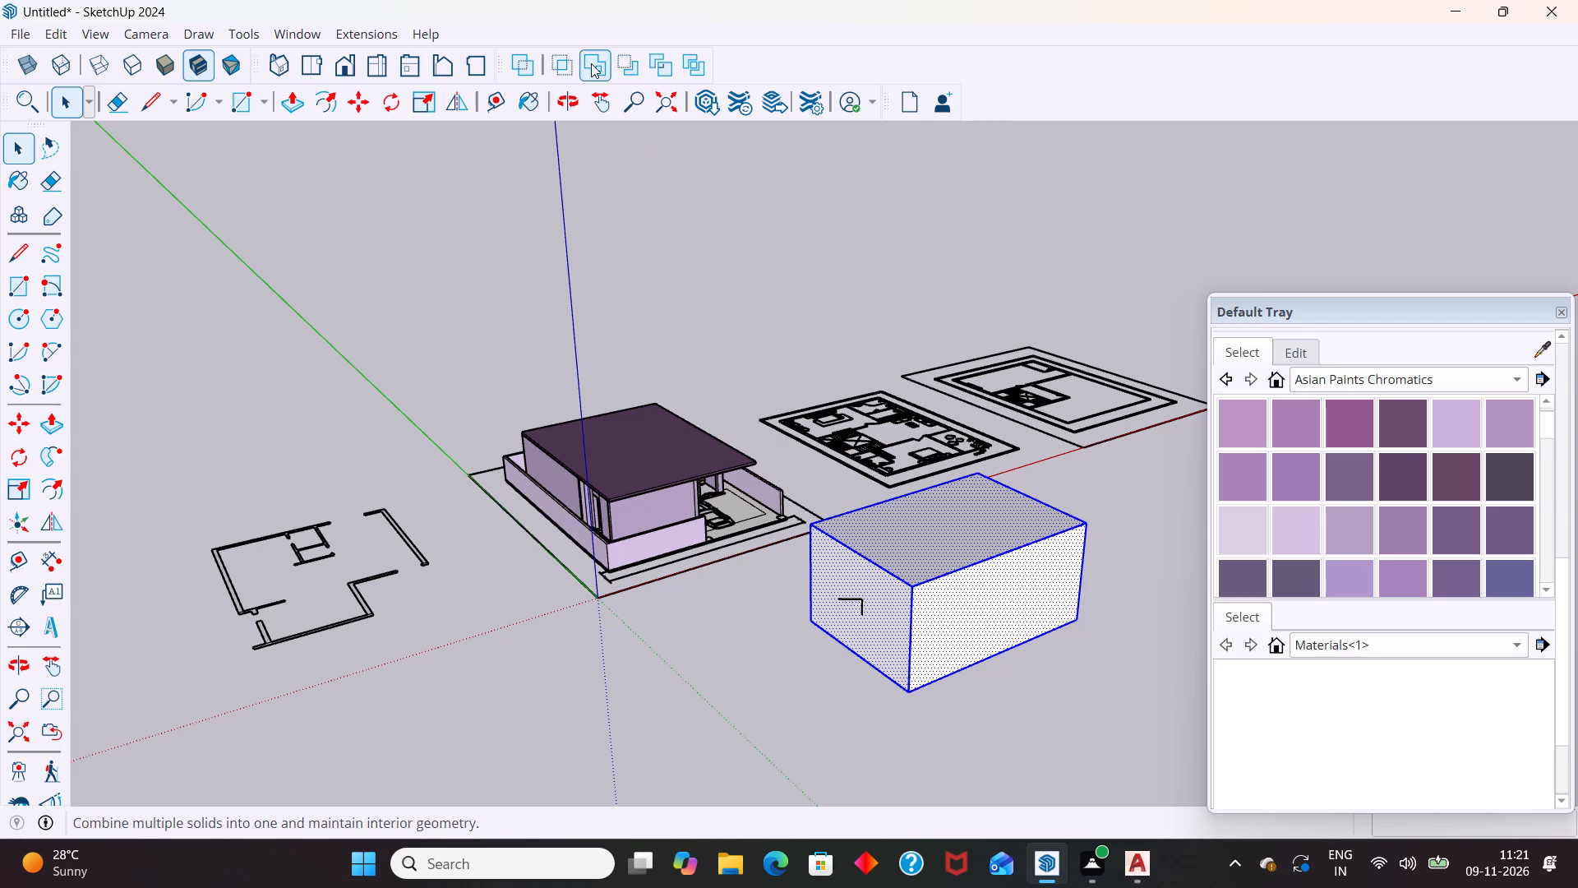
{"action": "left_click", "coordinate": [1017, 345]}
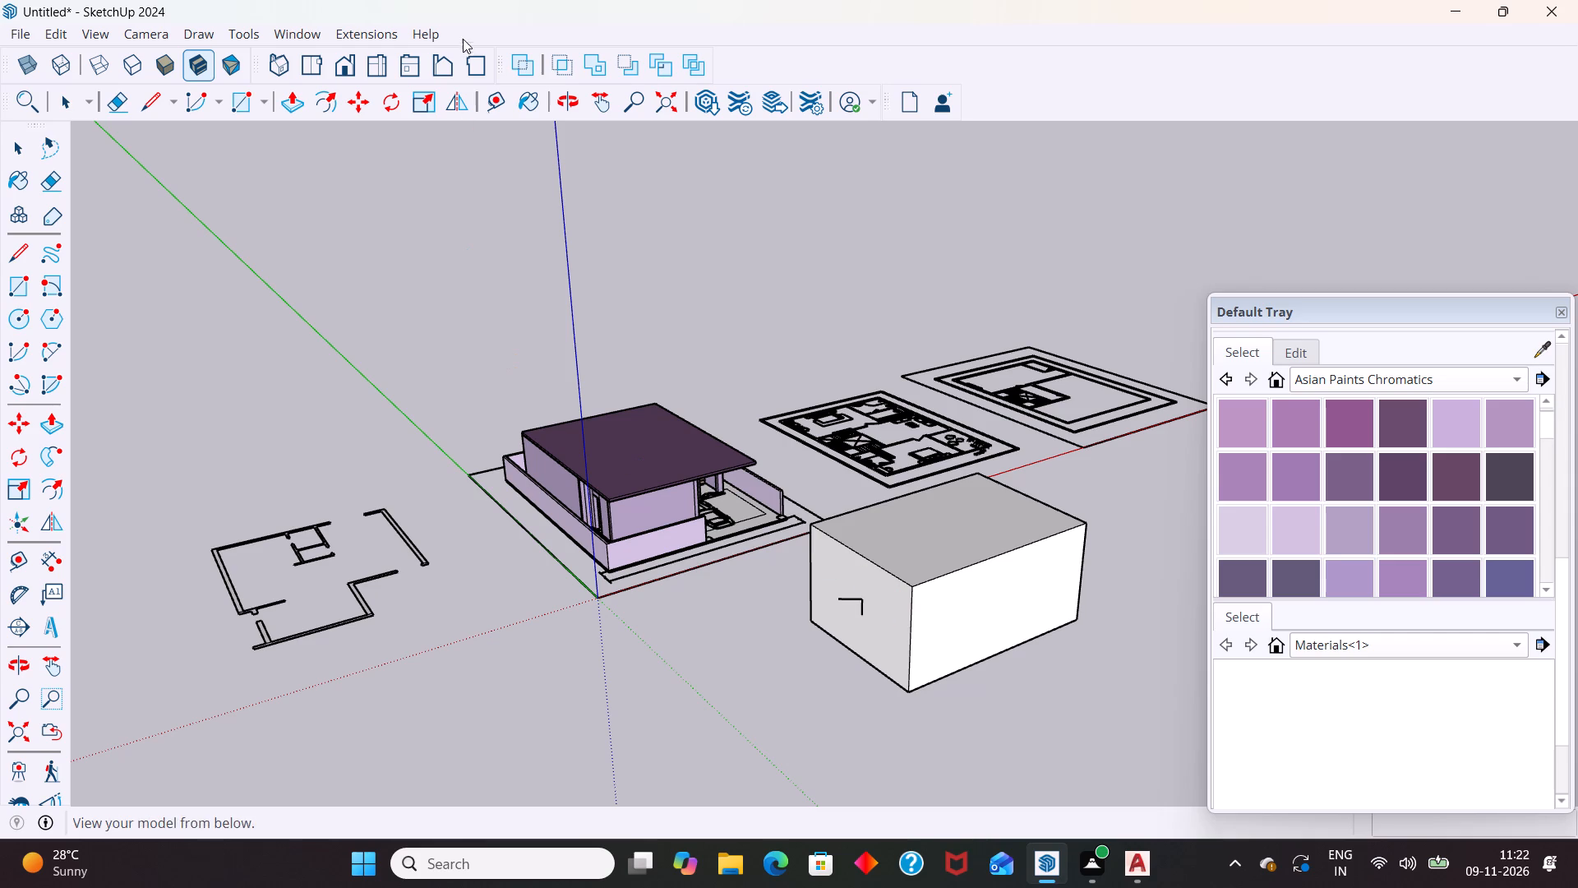
Search the Extension Warehouse for SOLID INSPECTOR and open the extension's page.
{"action": "left_click", "coordinate": [381, 24]}
{"action": "left_click", "coordinate": [381, 50]}
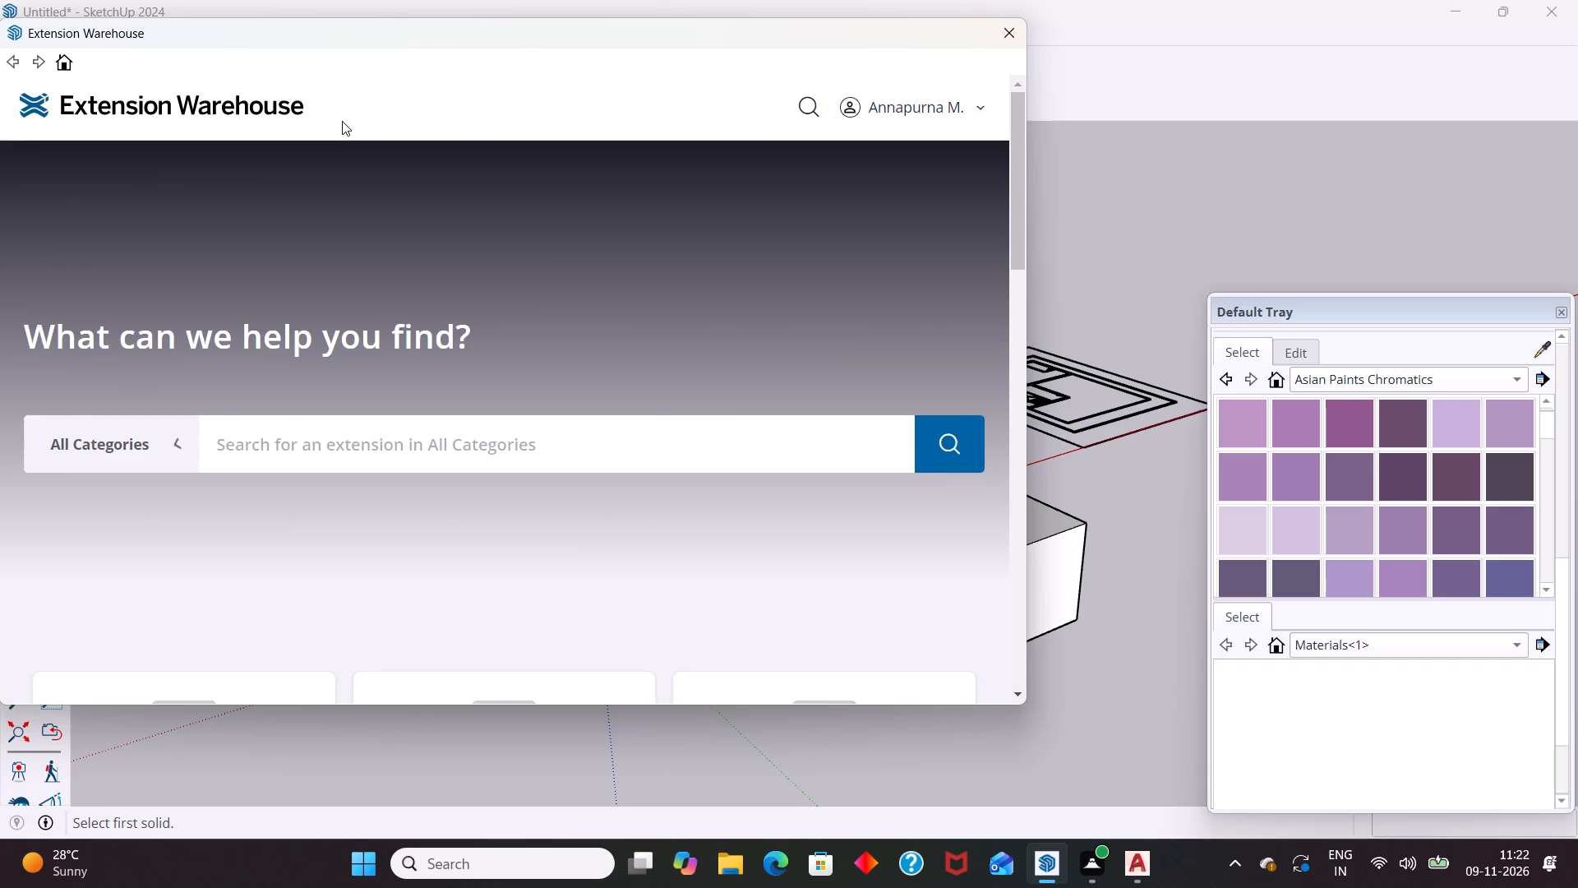
{"action": "left_click", "coordinate": [412, 442]}
{"action": "type", "text": "SOLID INSPECTOR"}
{"action": "key", "text": "Return"}
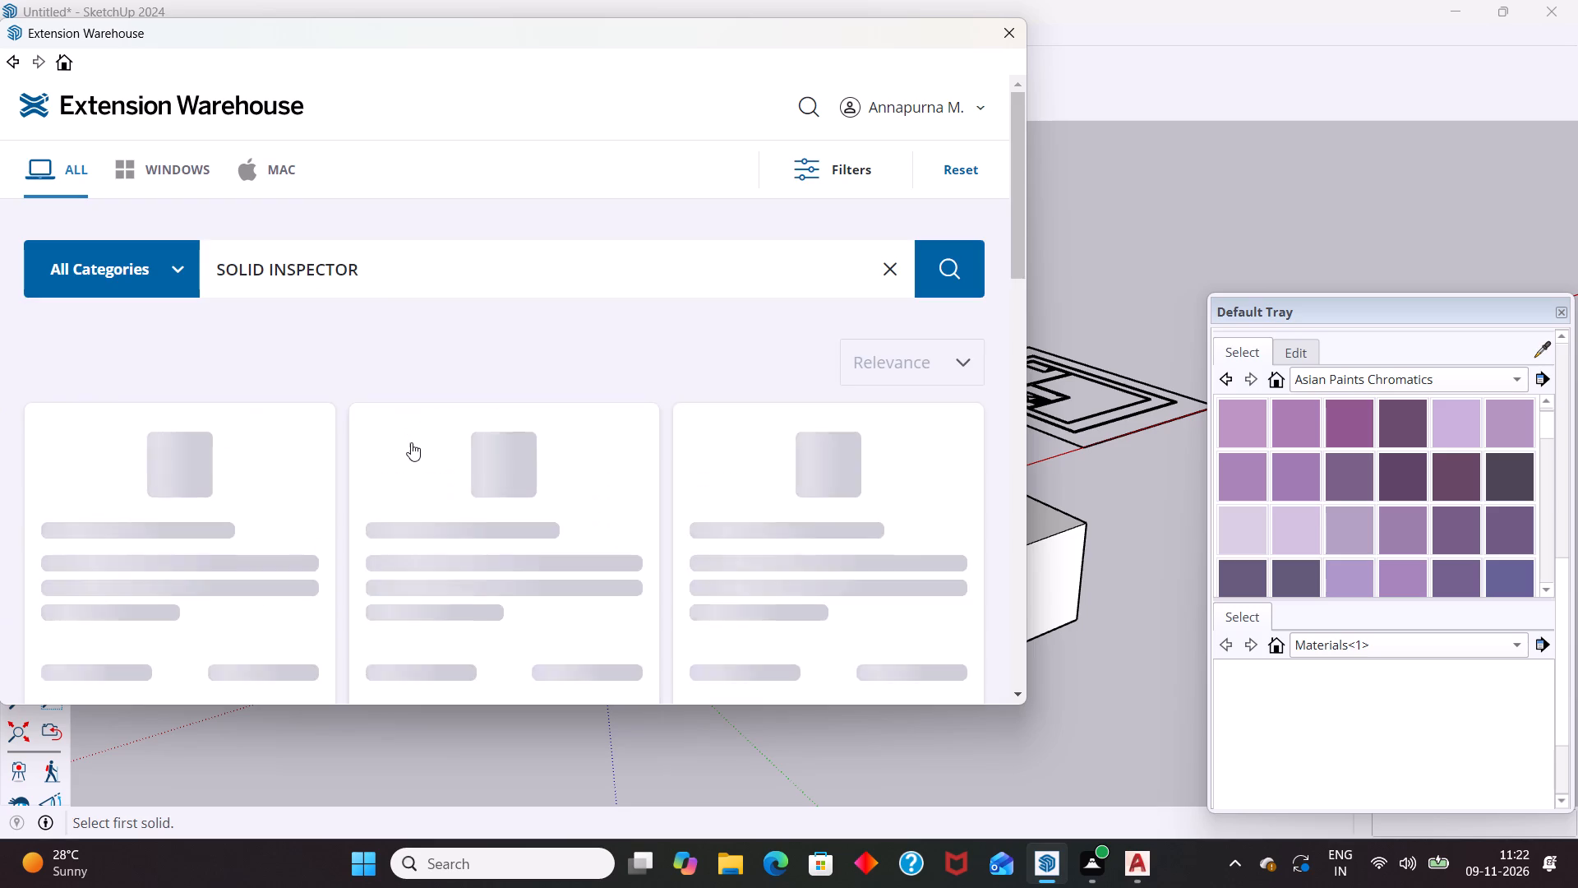
{"action": "scroll", "coordinate": [413, 454], "scroll_direction": "down", "scroll_amount": 2}
{"action": "left_click", "coordinate": [530, 273]}
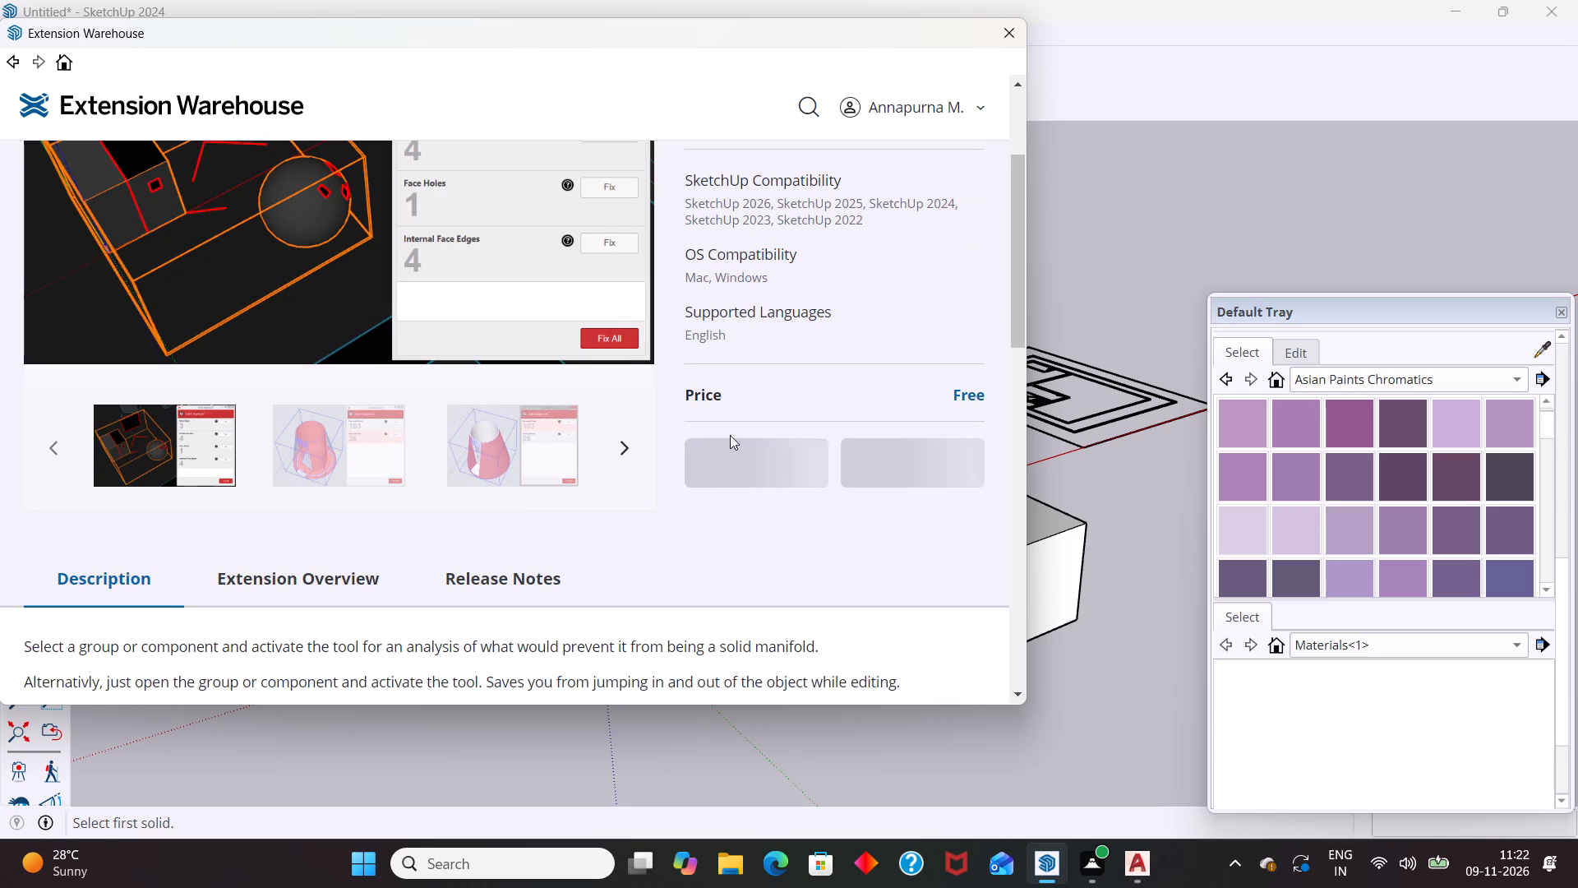
Install the Solid Inspector extension with filesystem access allowed, and close the Extension Warehouse.
{"action": "scroll", "coordinate": [819, 487], "scroll_direction": "down", "scroll_amount": 1}
{"action": "left_click", "coordinate": [883, 380]}
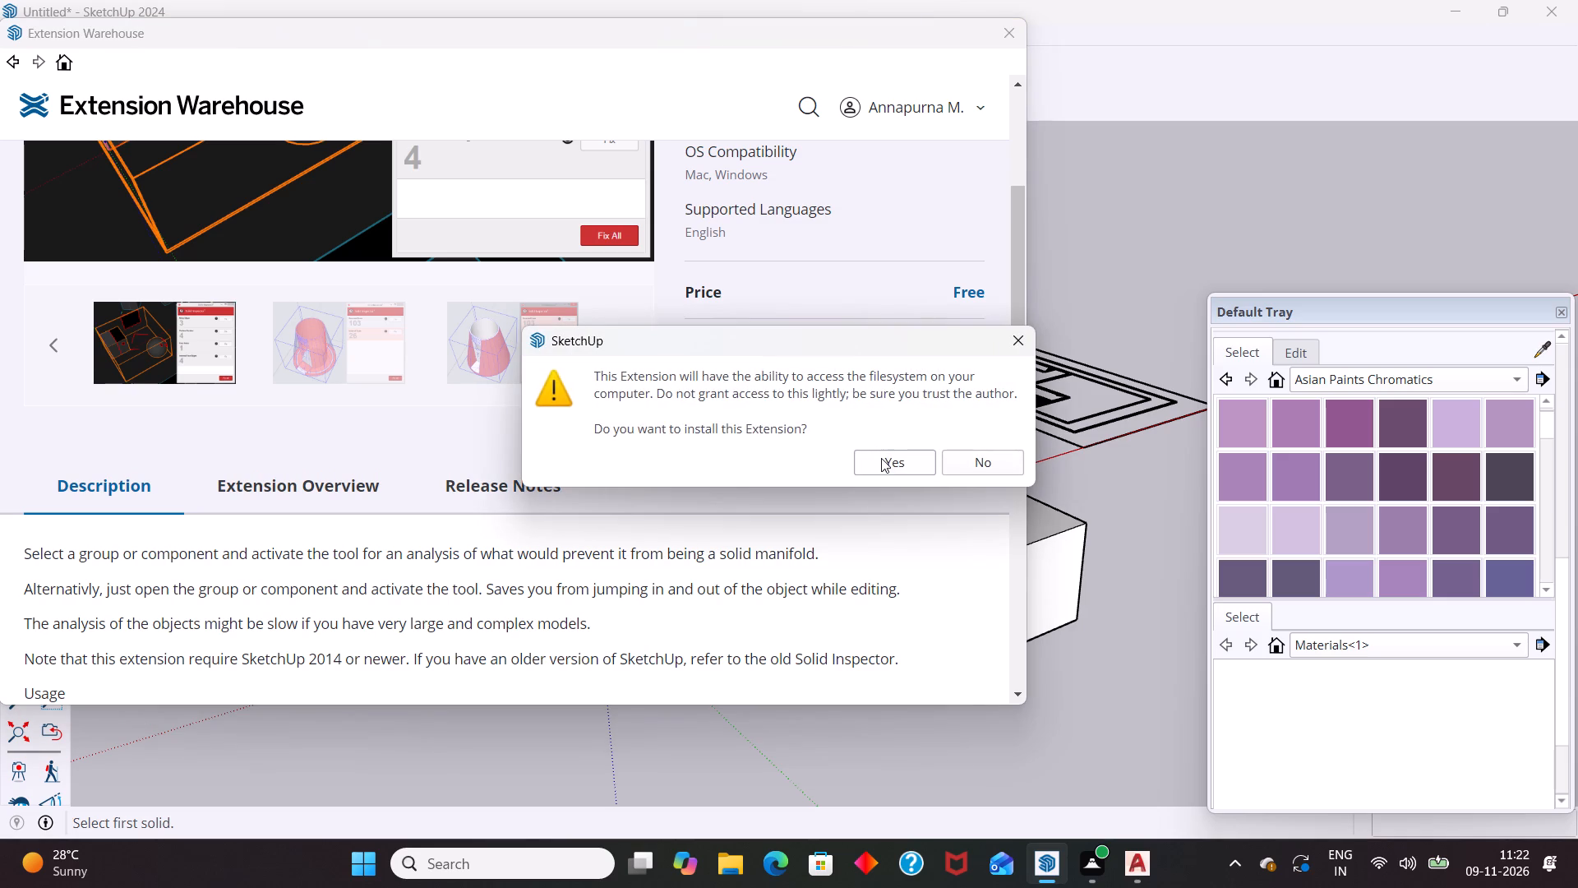
{"action": "left_click", "coordinate": [882, 460]}
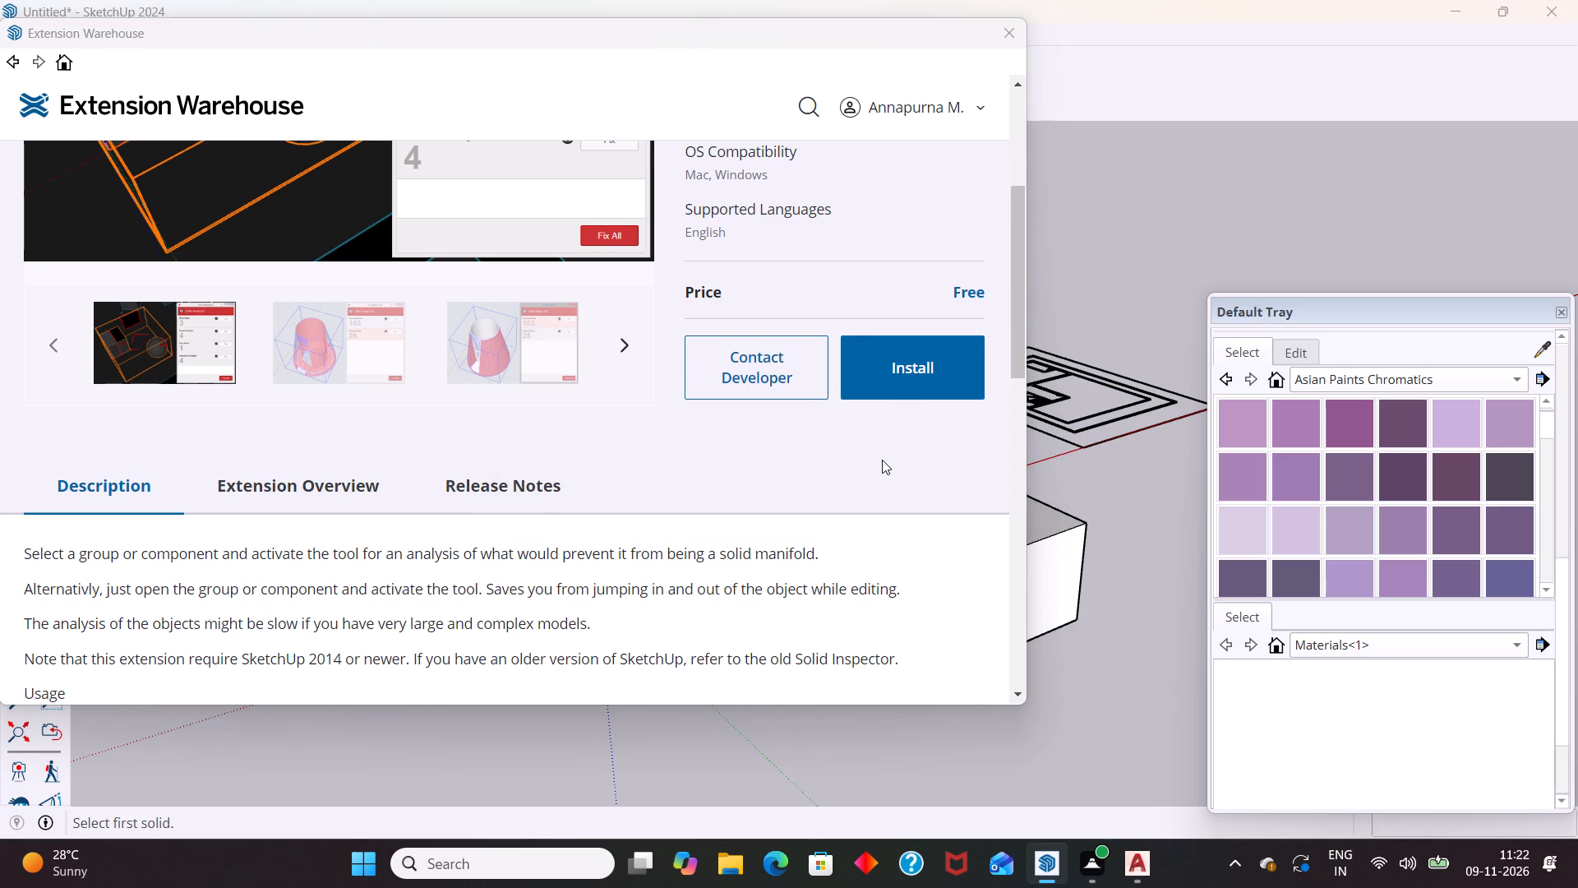
{"action": "left_click", "coordinate": [977, 438]}
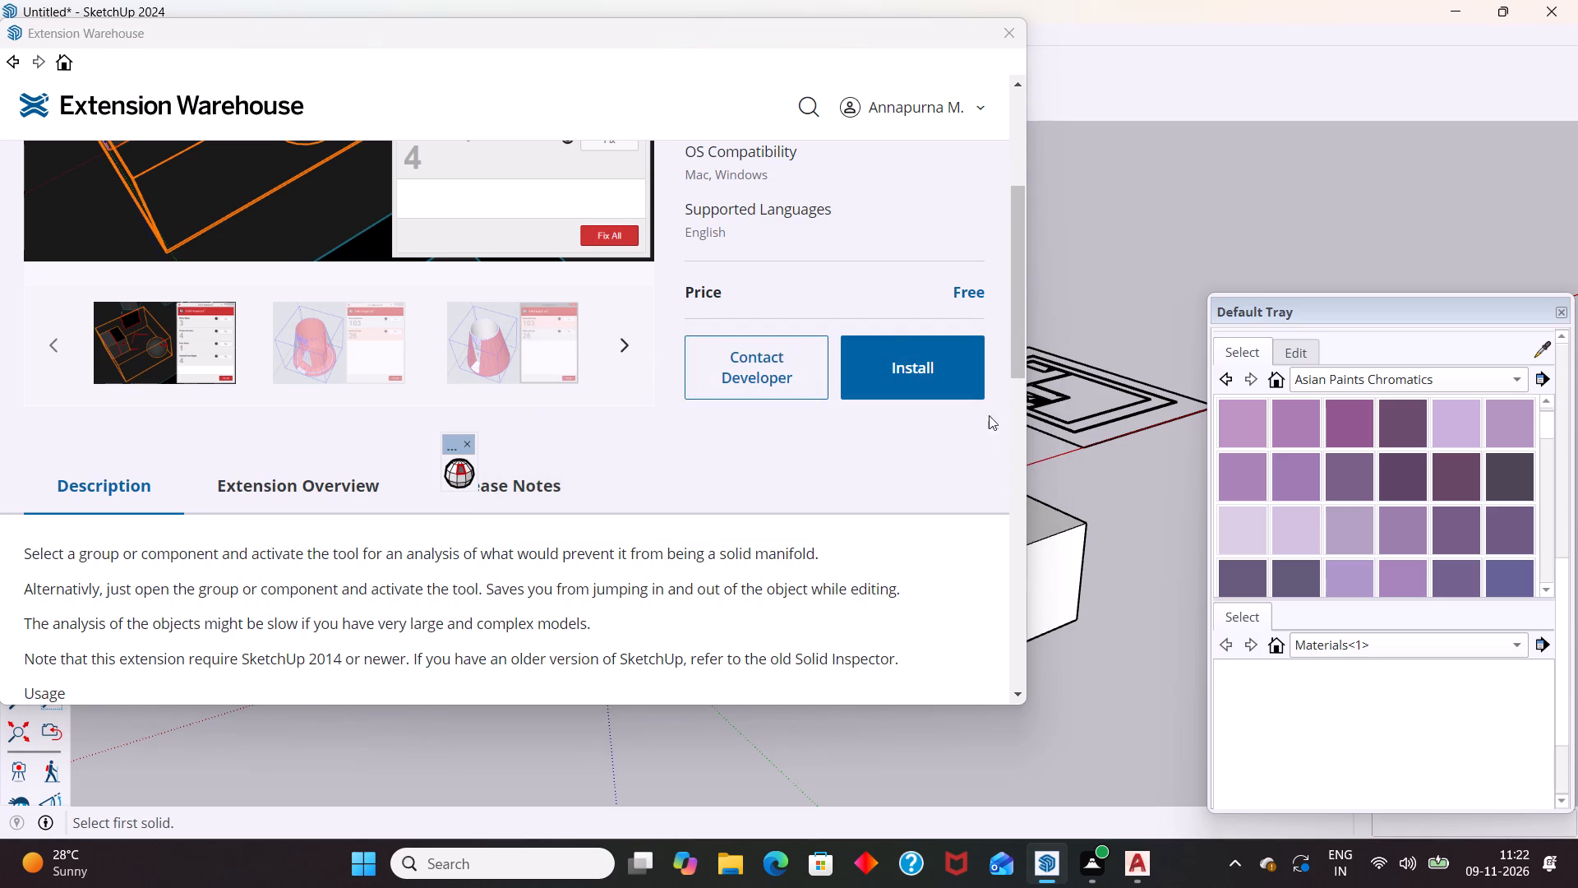
{"action": "left_click", "coordinate": [997, 27]}
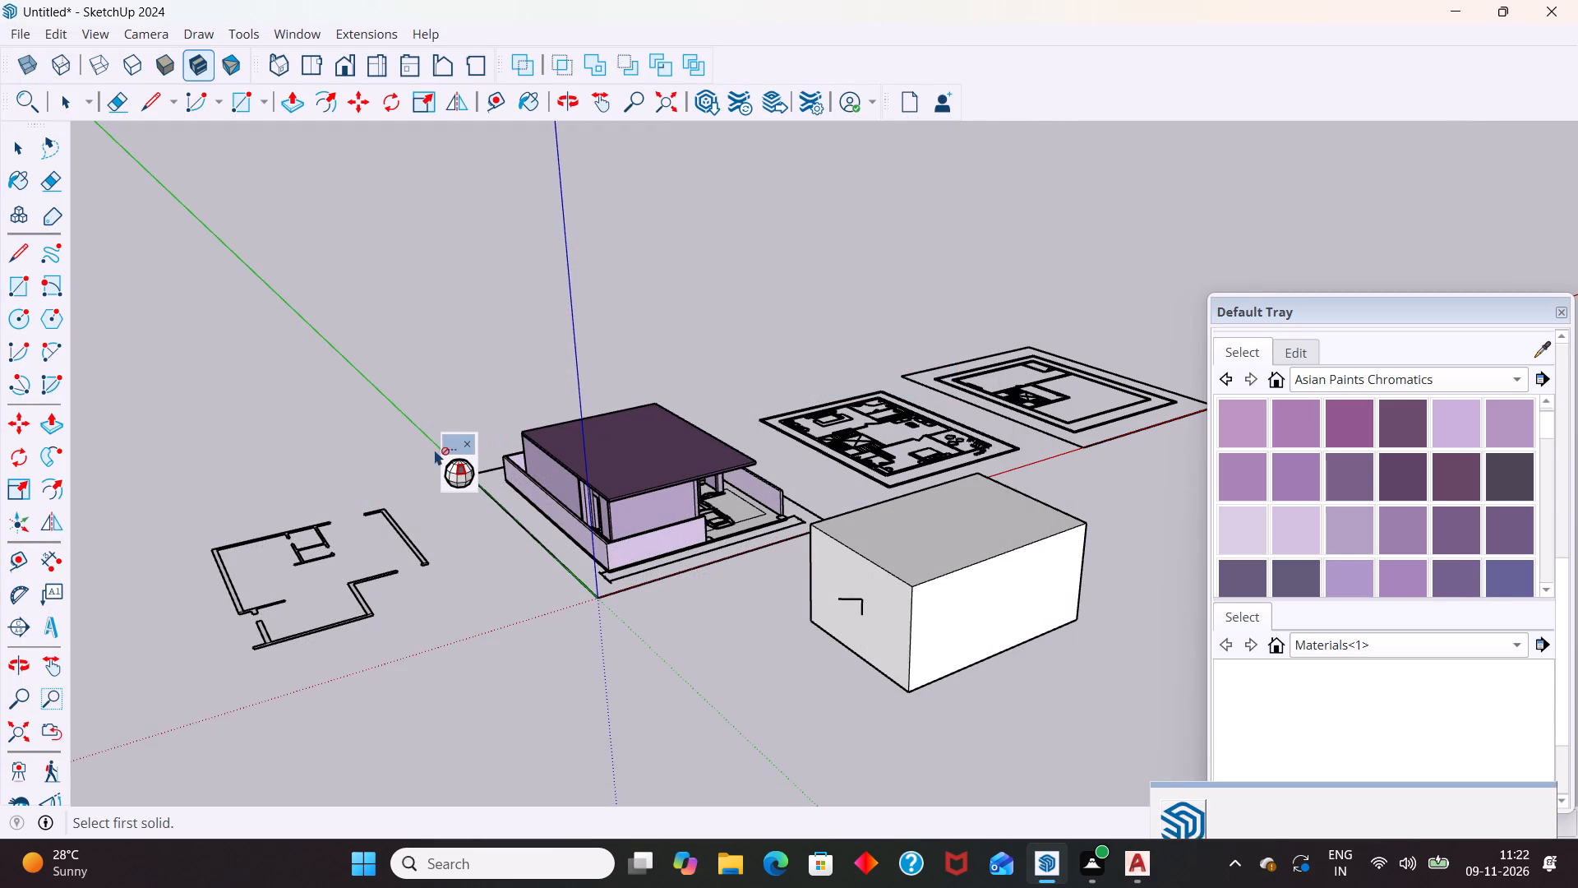
Dock the floating Solid Inspector tool in line with the Solid Tools and ignore the extension update notice.
{"action": "left_click_drag", "start_coordinate": [449, 444], "coordinate": [1085, 39]}
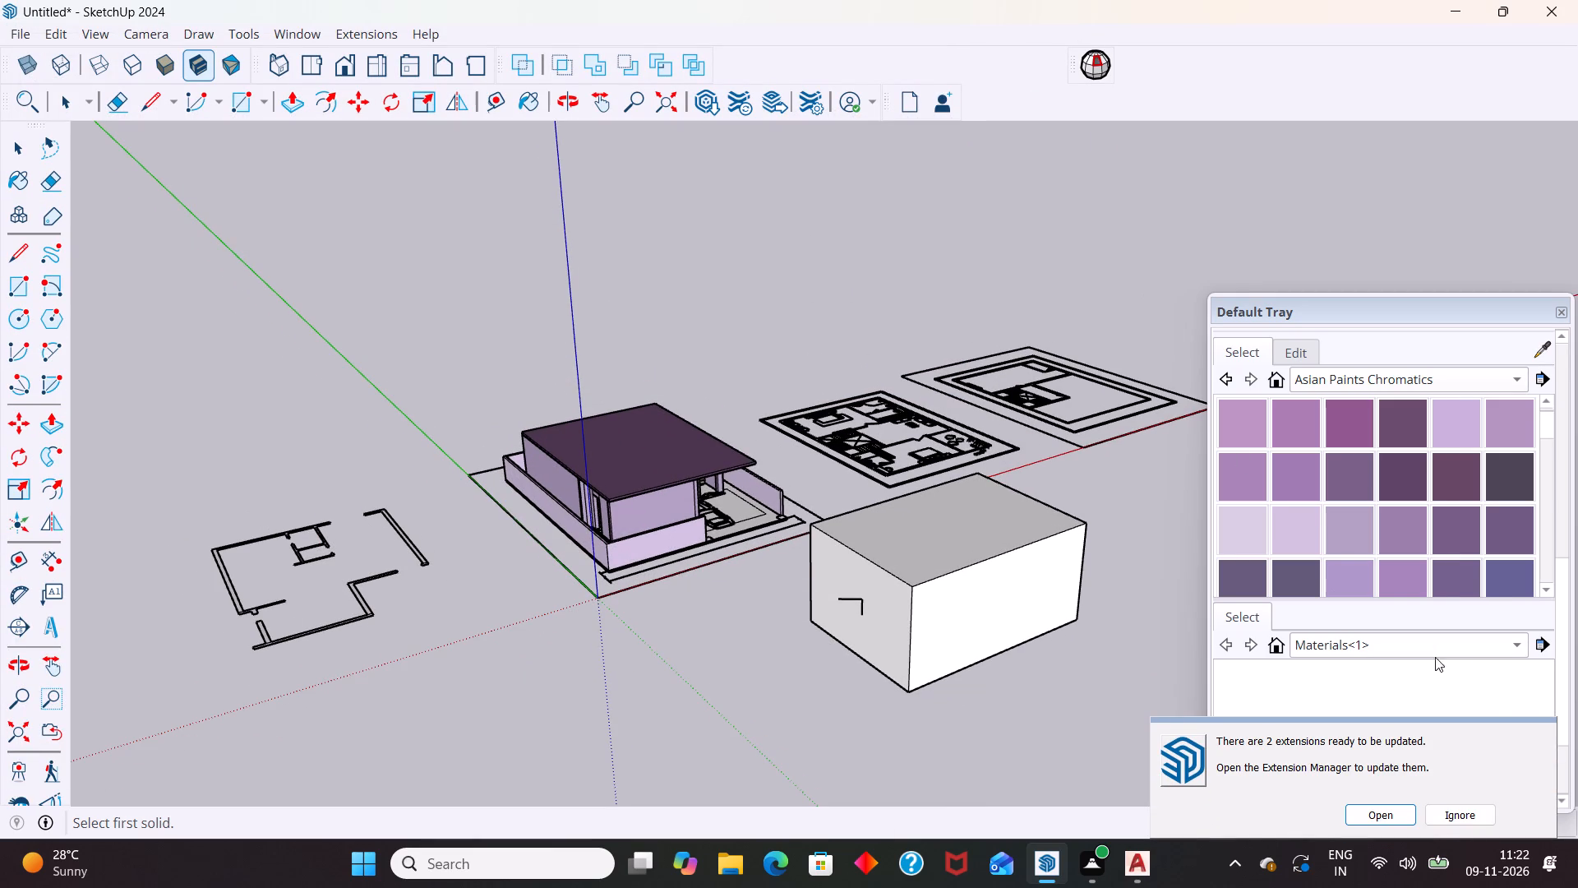
{"action": "left_click", "coordinate": [1461, 811]}
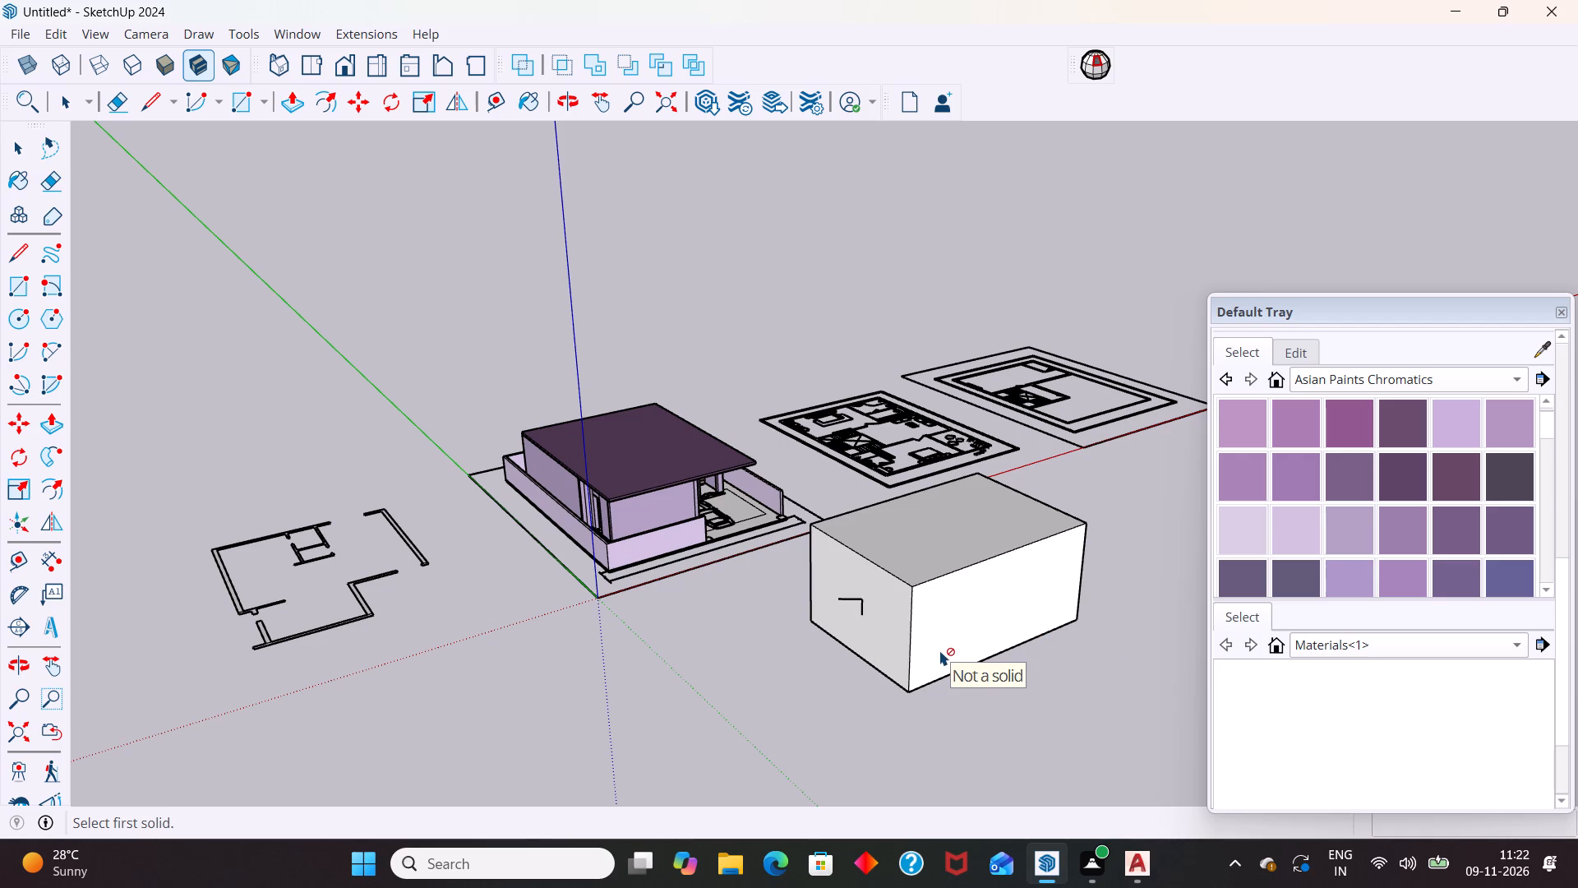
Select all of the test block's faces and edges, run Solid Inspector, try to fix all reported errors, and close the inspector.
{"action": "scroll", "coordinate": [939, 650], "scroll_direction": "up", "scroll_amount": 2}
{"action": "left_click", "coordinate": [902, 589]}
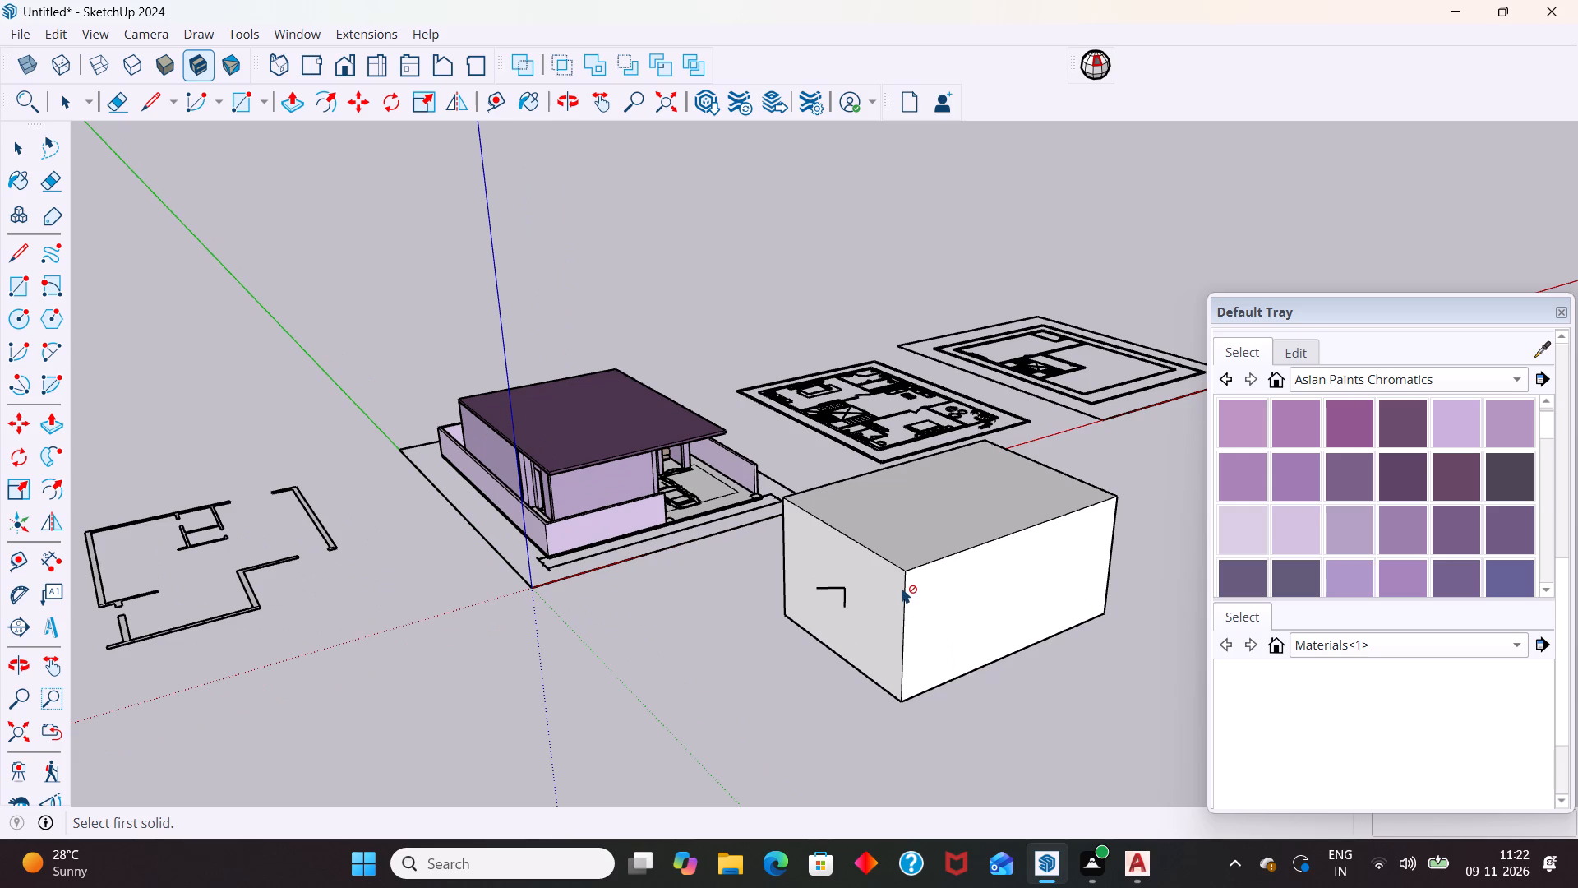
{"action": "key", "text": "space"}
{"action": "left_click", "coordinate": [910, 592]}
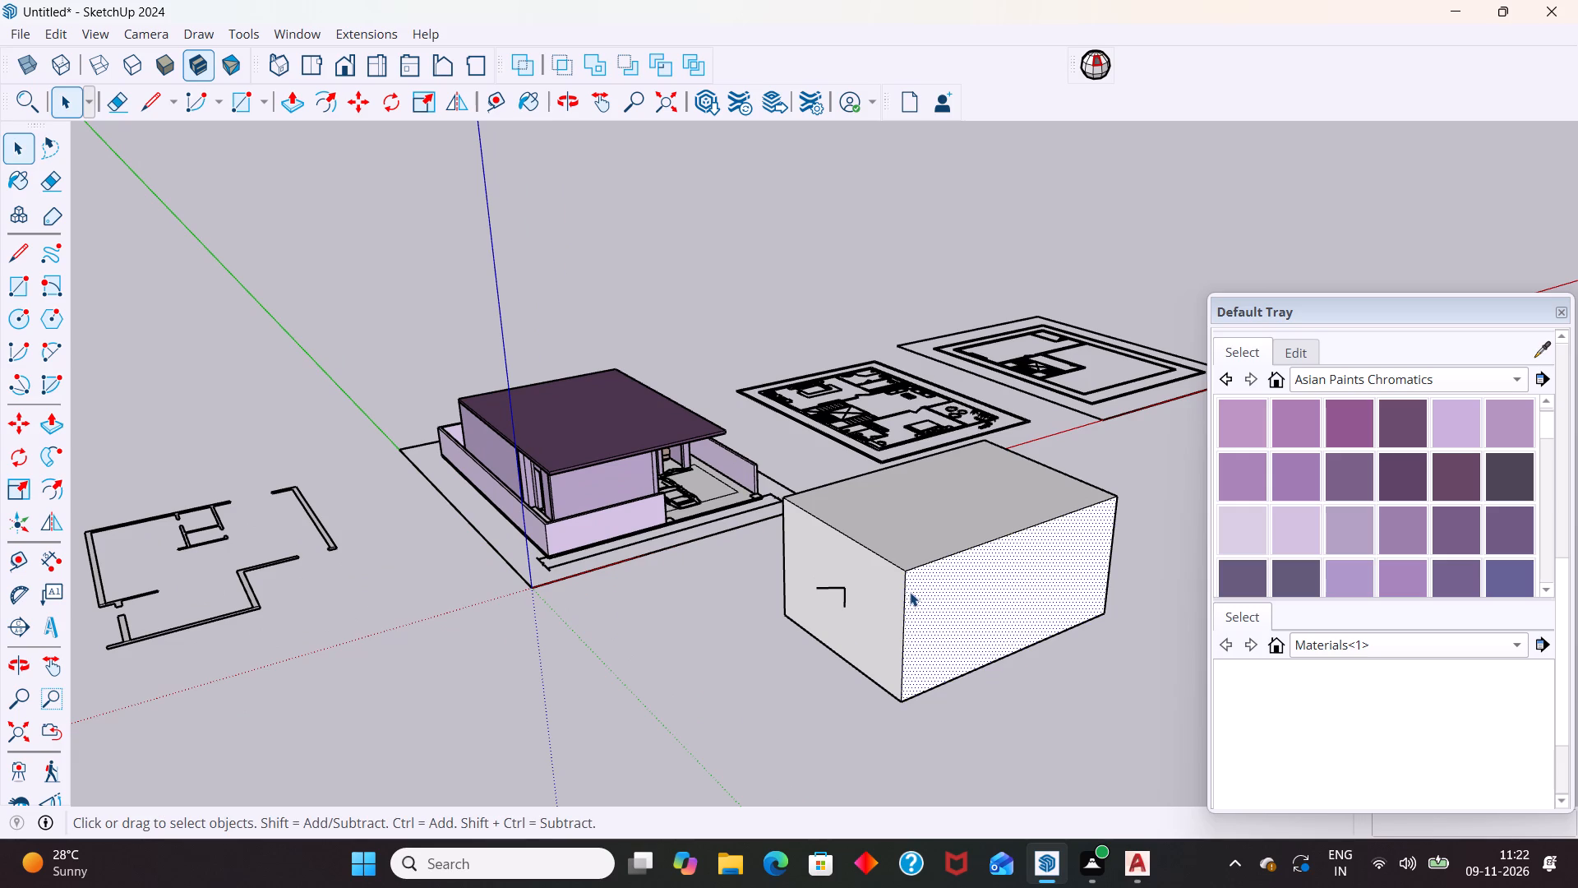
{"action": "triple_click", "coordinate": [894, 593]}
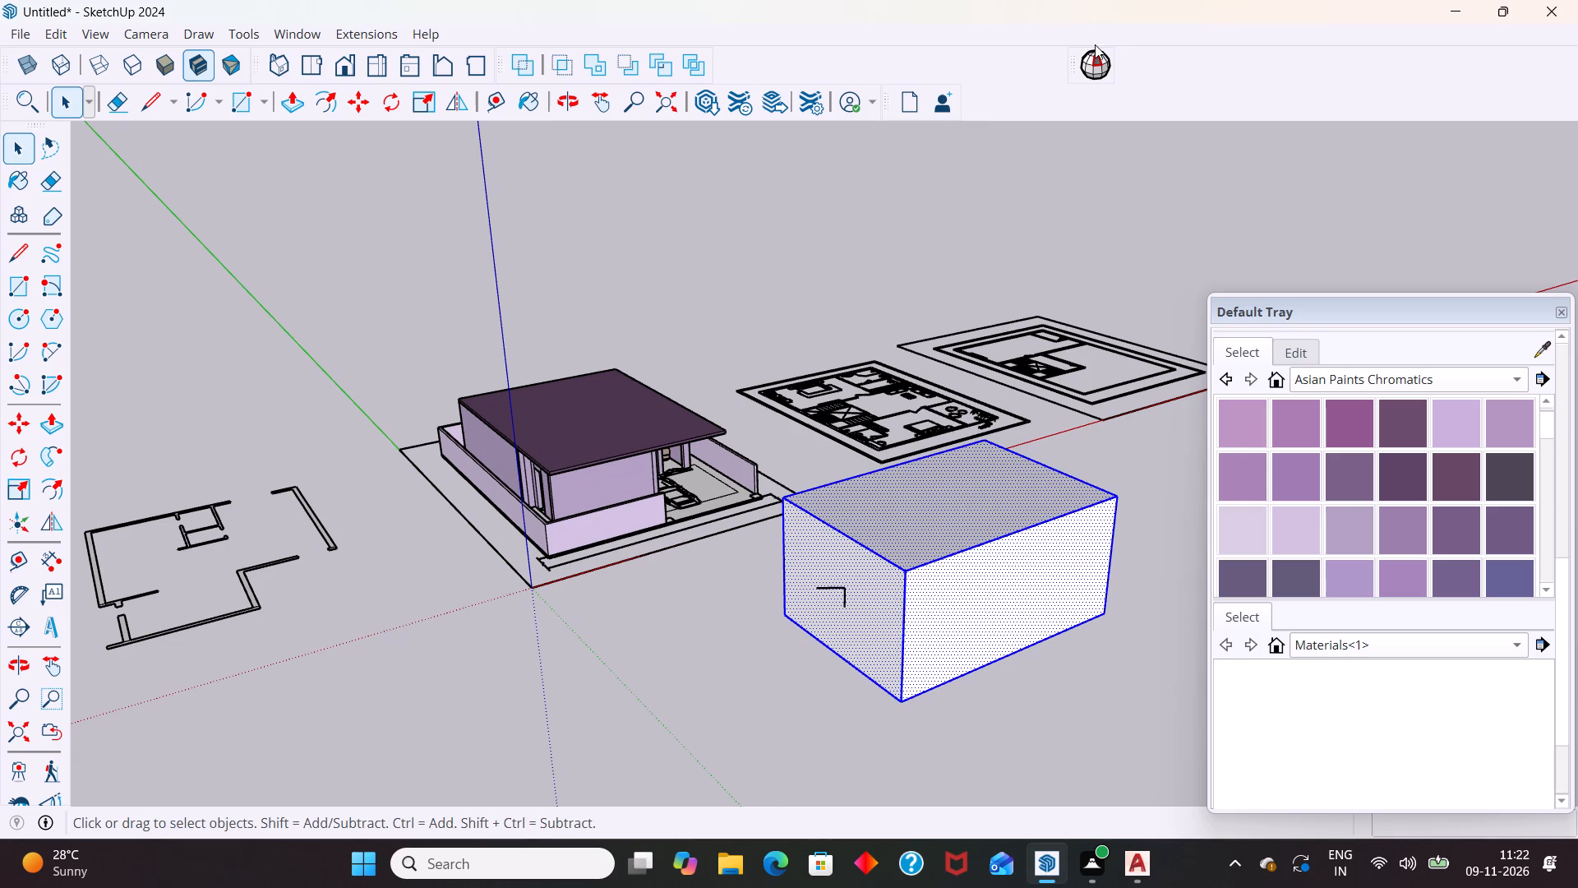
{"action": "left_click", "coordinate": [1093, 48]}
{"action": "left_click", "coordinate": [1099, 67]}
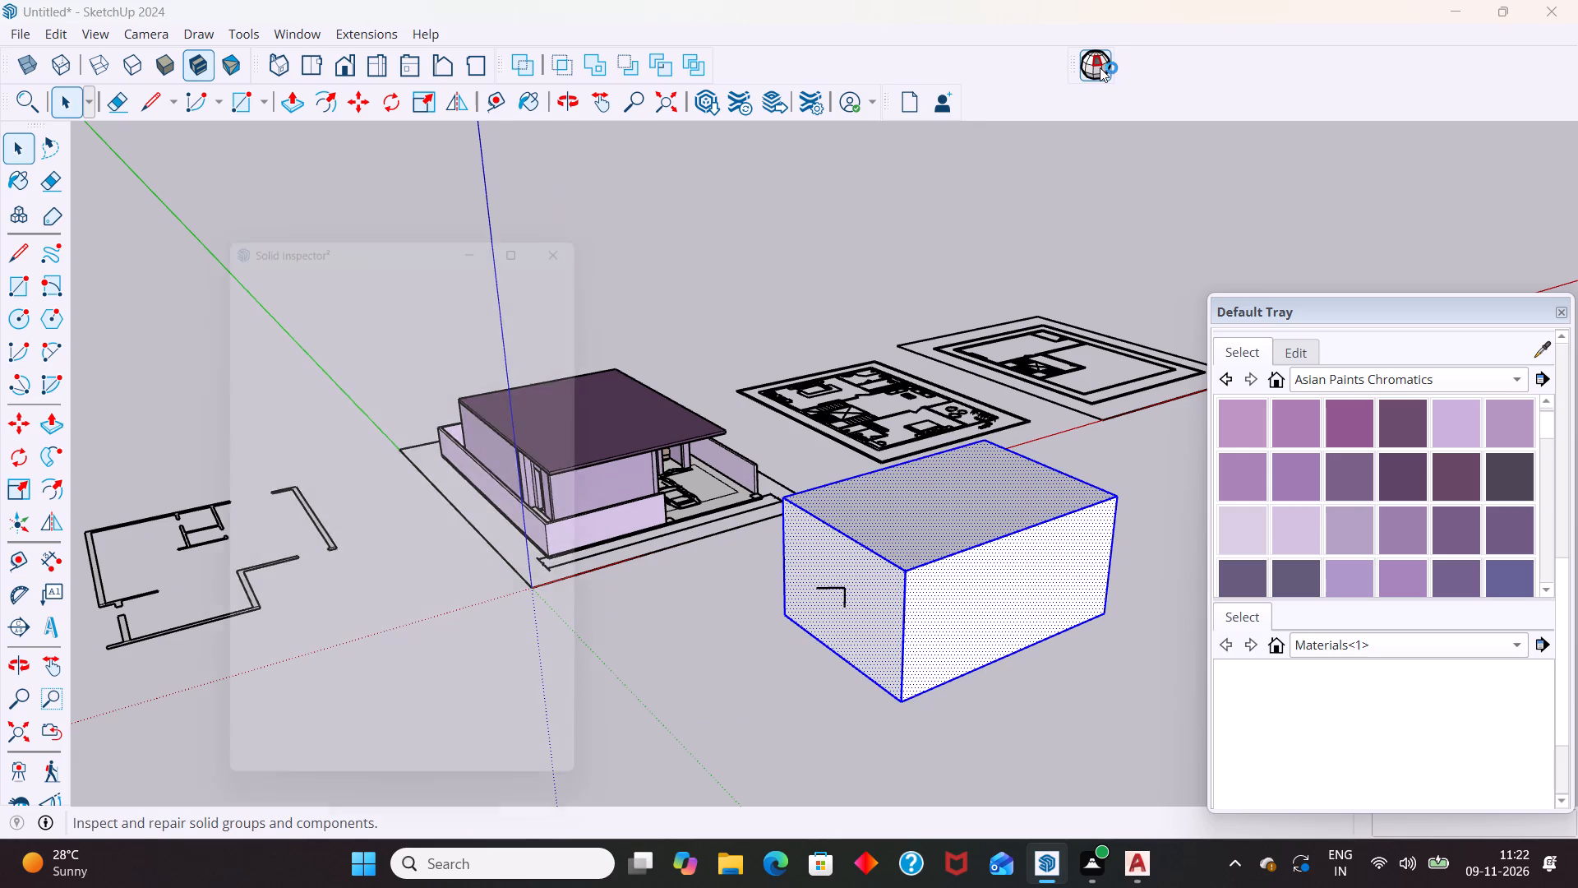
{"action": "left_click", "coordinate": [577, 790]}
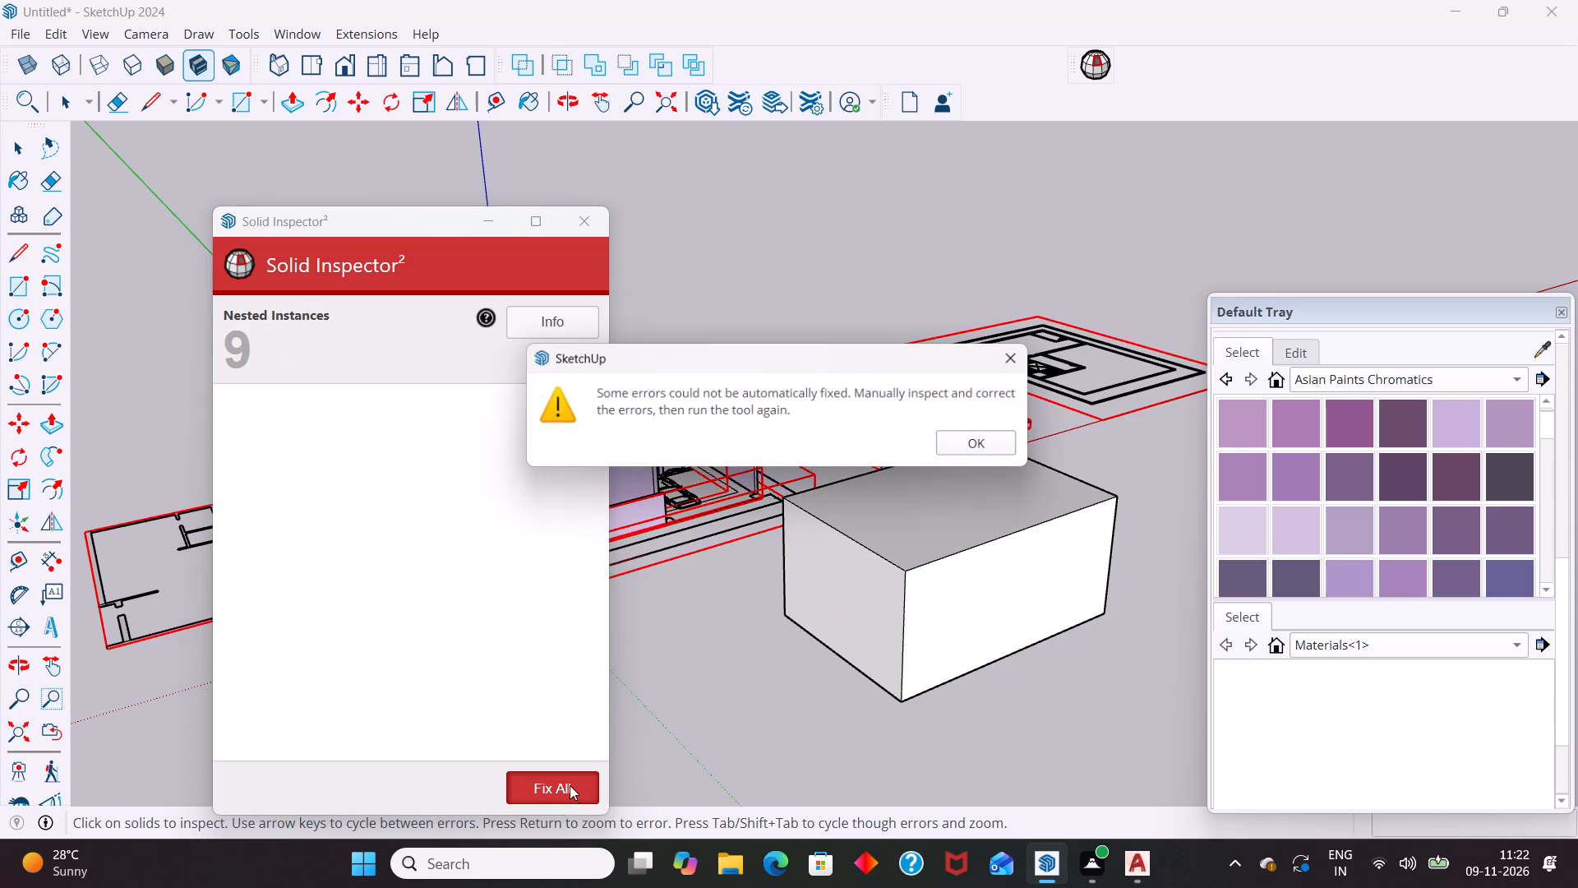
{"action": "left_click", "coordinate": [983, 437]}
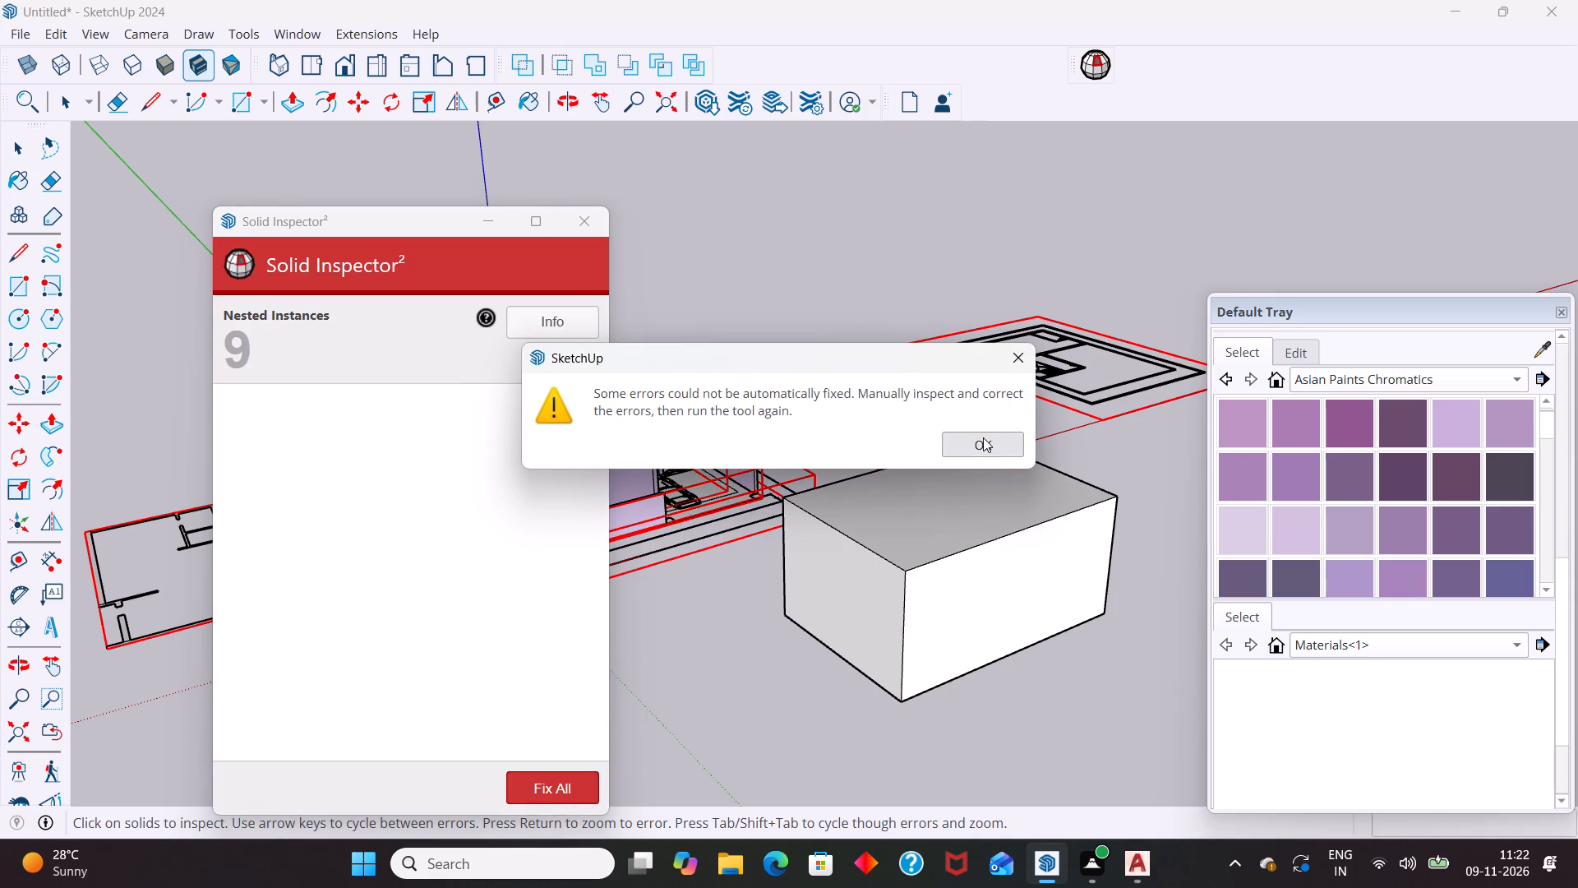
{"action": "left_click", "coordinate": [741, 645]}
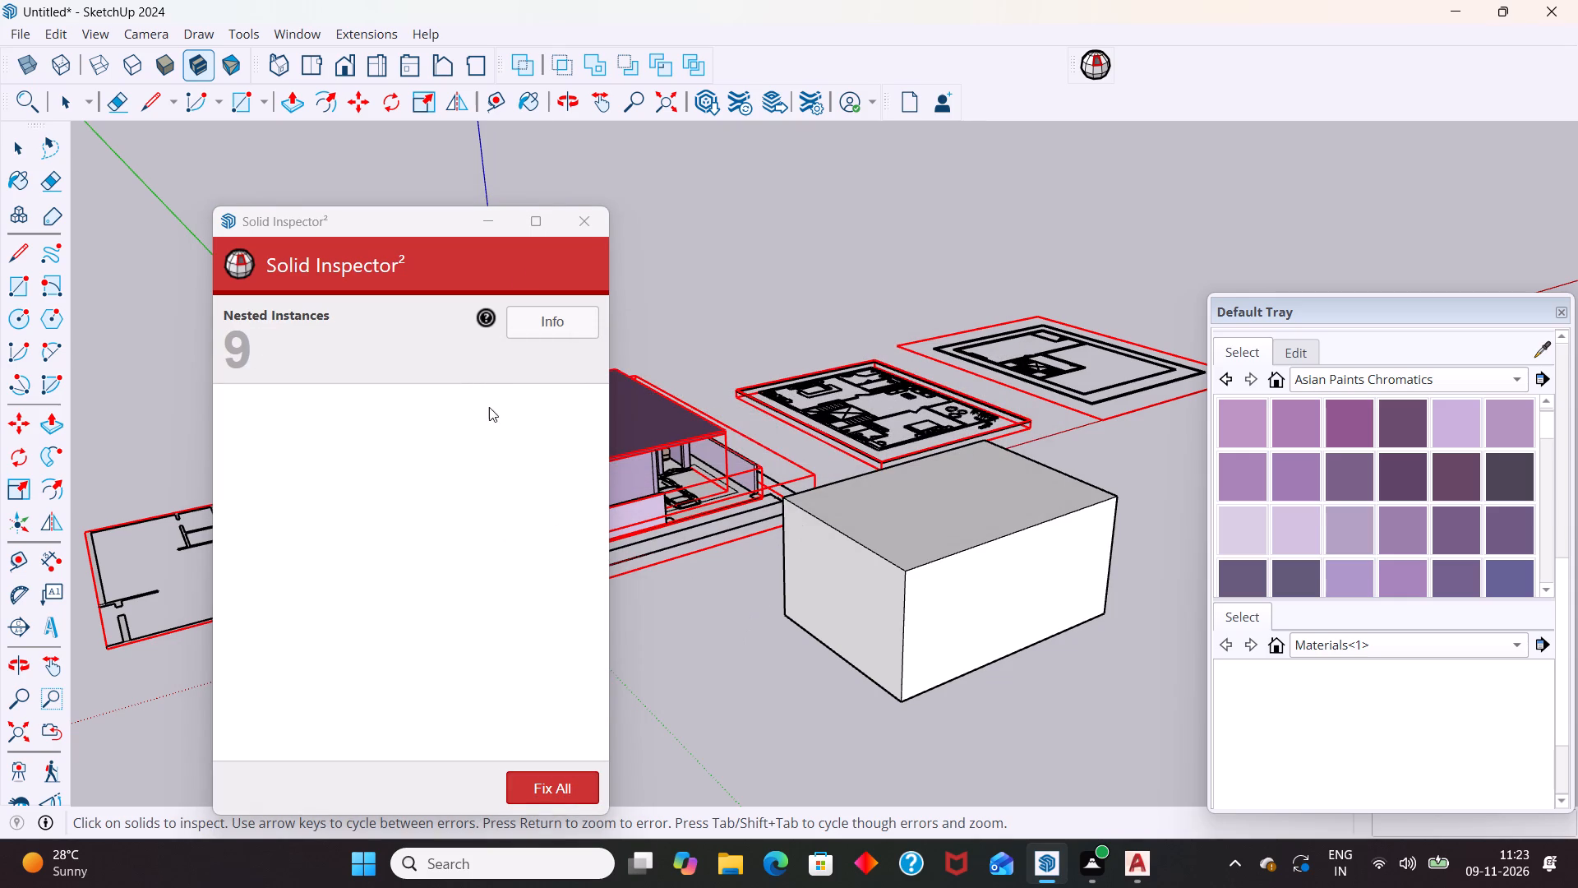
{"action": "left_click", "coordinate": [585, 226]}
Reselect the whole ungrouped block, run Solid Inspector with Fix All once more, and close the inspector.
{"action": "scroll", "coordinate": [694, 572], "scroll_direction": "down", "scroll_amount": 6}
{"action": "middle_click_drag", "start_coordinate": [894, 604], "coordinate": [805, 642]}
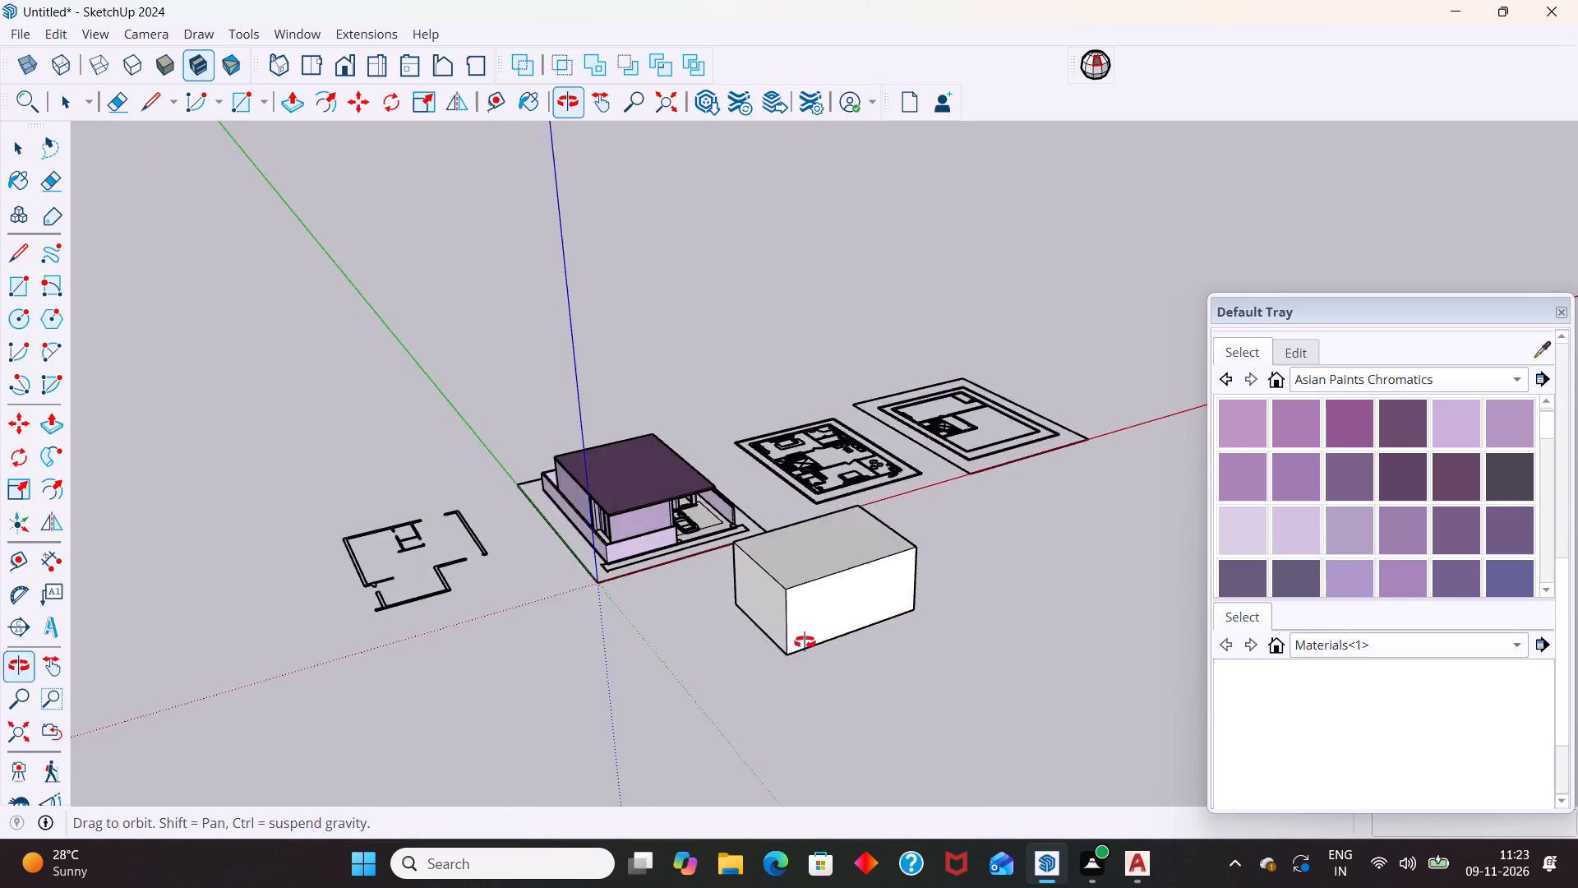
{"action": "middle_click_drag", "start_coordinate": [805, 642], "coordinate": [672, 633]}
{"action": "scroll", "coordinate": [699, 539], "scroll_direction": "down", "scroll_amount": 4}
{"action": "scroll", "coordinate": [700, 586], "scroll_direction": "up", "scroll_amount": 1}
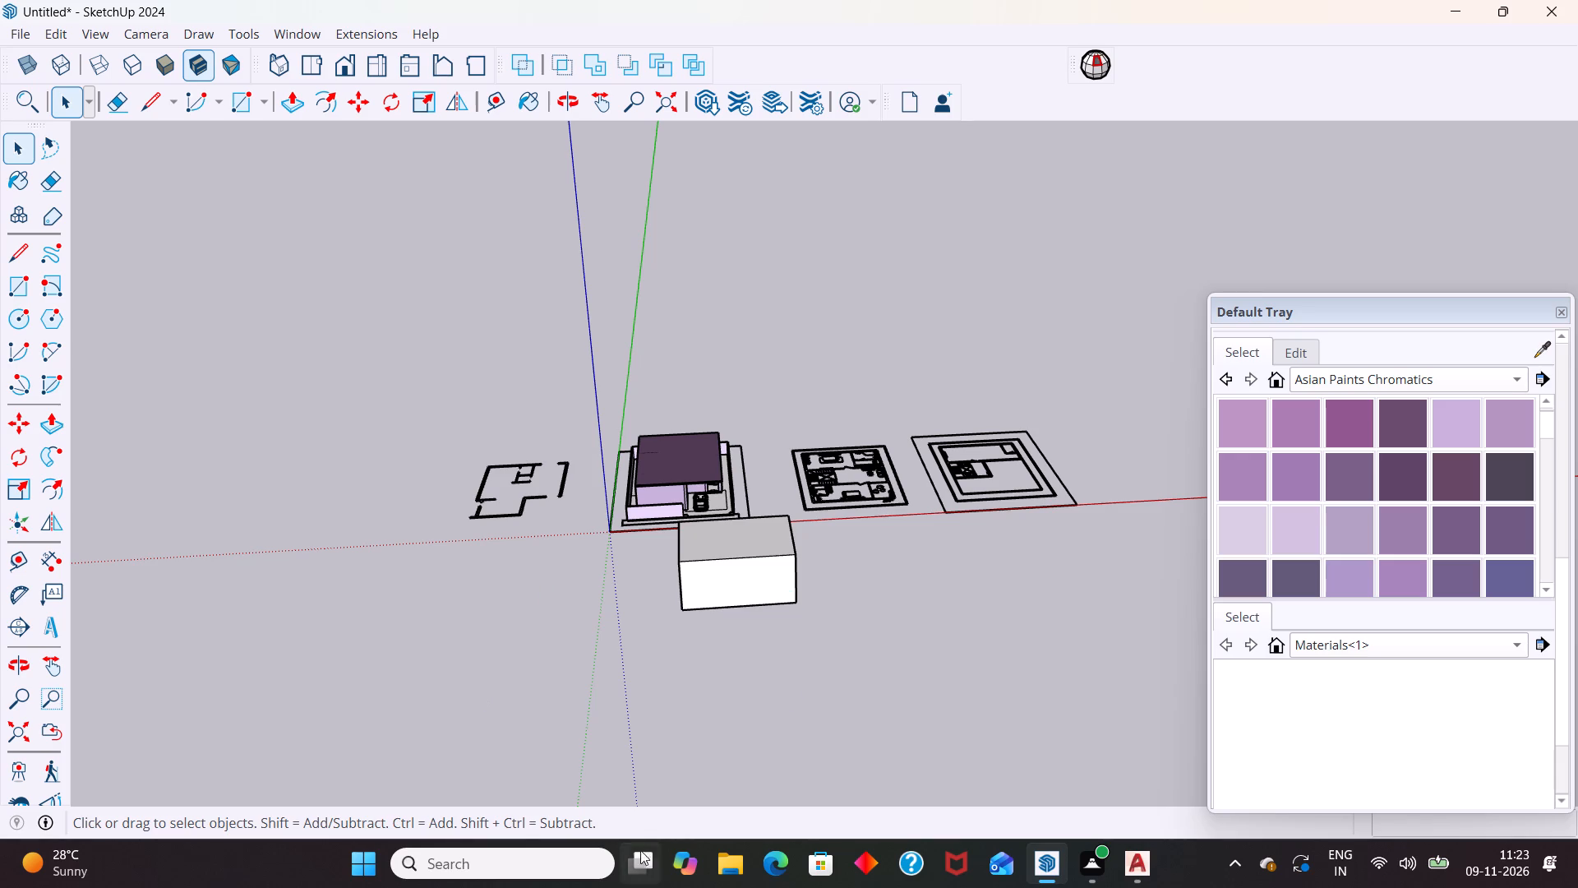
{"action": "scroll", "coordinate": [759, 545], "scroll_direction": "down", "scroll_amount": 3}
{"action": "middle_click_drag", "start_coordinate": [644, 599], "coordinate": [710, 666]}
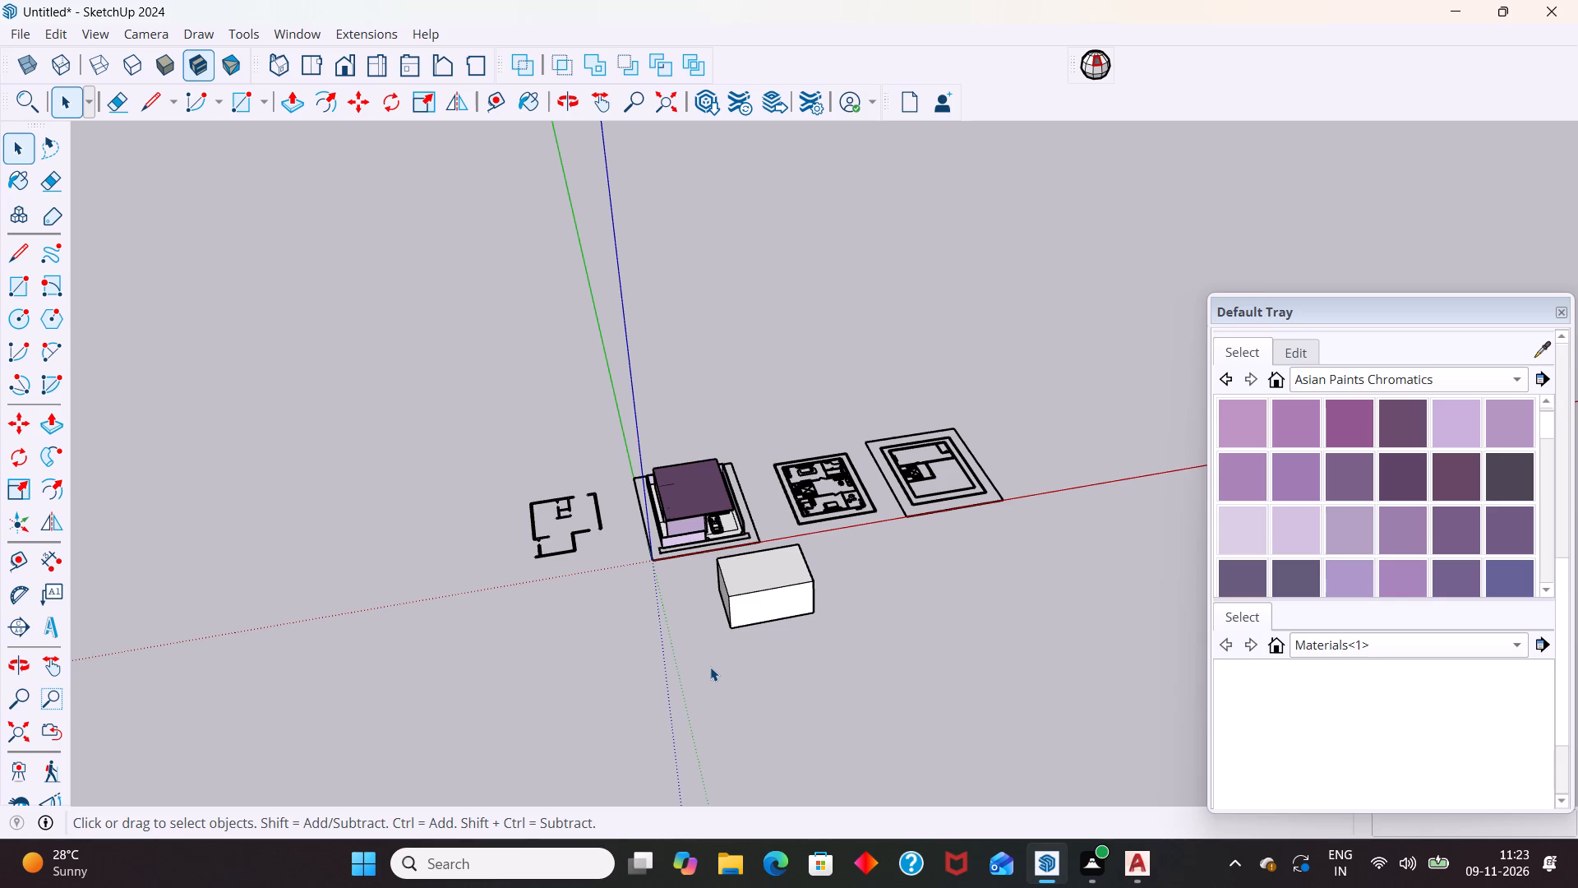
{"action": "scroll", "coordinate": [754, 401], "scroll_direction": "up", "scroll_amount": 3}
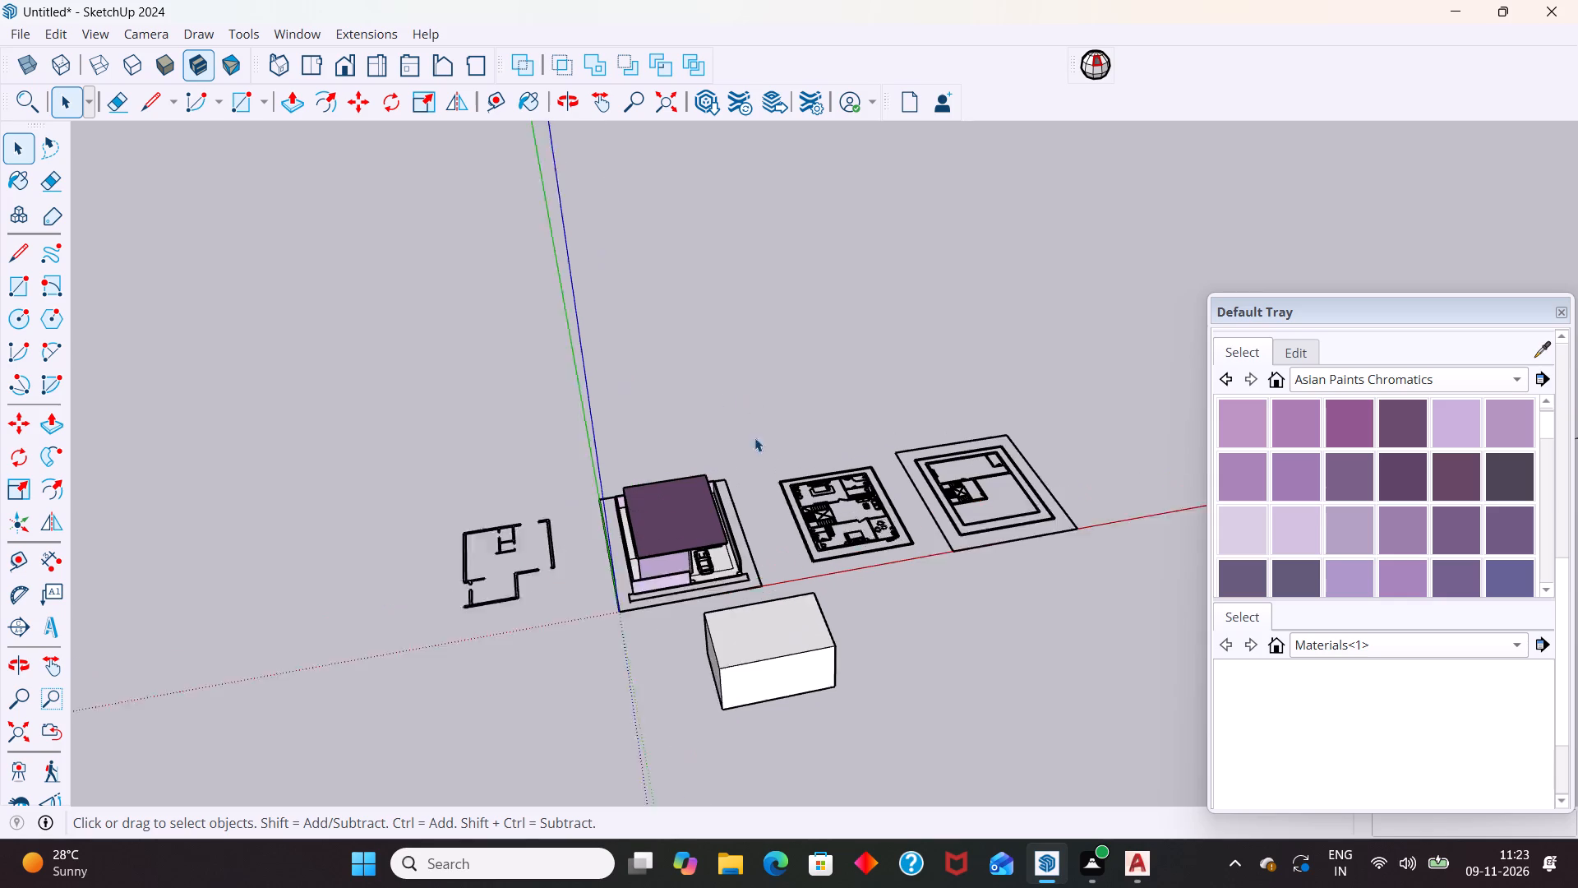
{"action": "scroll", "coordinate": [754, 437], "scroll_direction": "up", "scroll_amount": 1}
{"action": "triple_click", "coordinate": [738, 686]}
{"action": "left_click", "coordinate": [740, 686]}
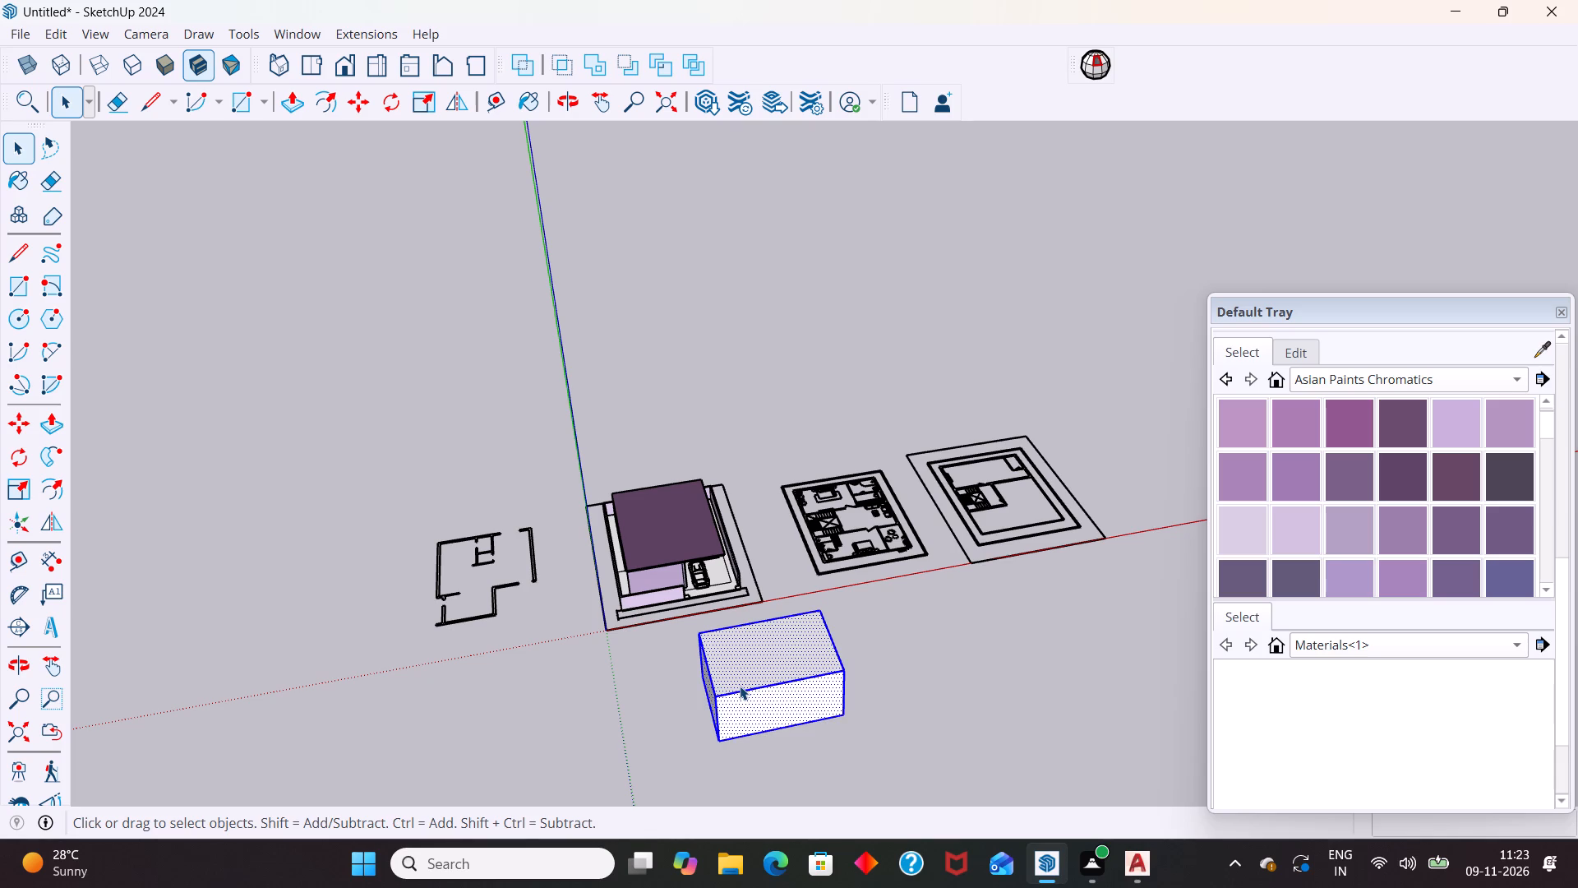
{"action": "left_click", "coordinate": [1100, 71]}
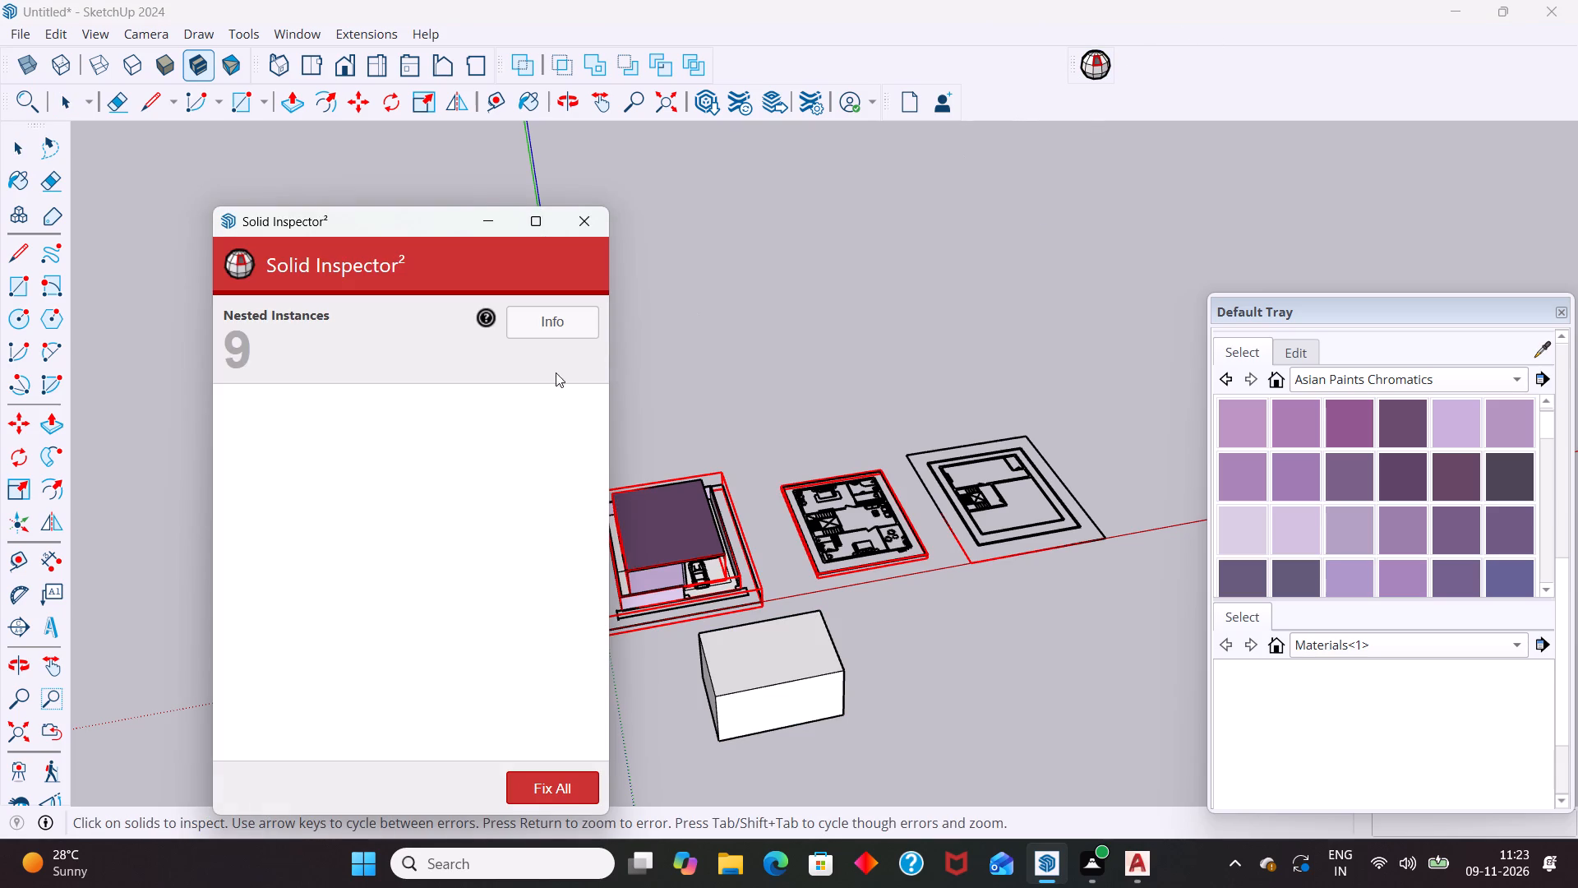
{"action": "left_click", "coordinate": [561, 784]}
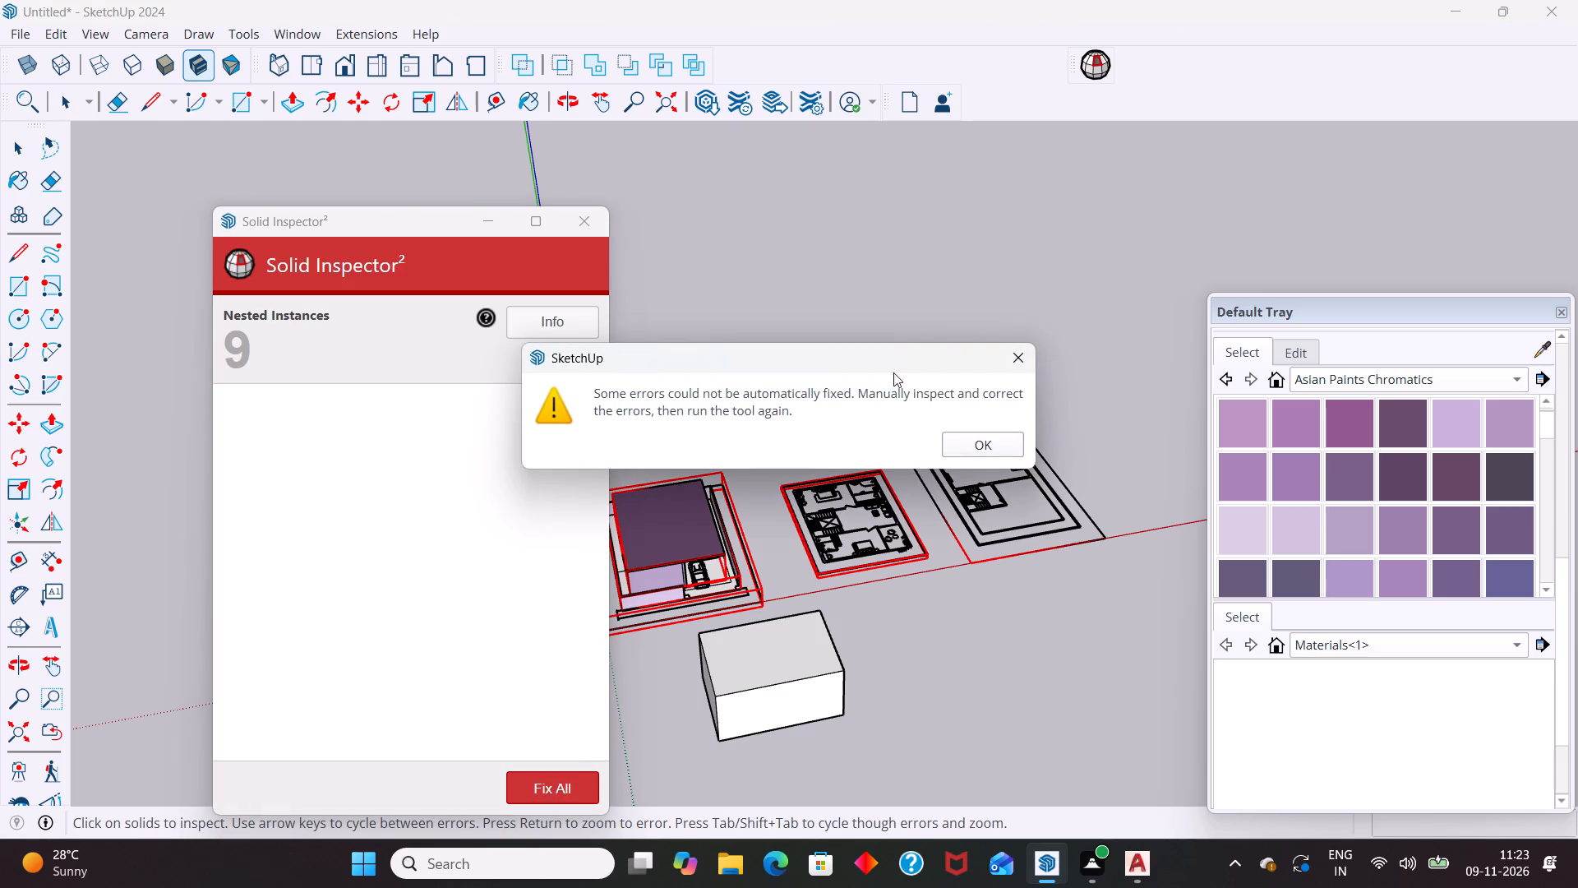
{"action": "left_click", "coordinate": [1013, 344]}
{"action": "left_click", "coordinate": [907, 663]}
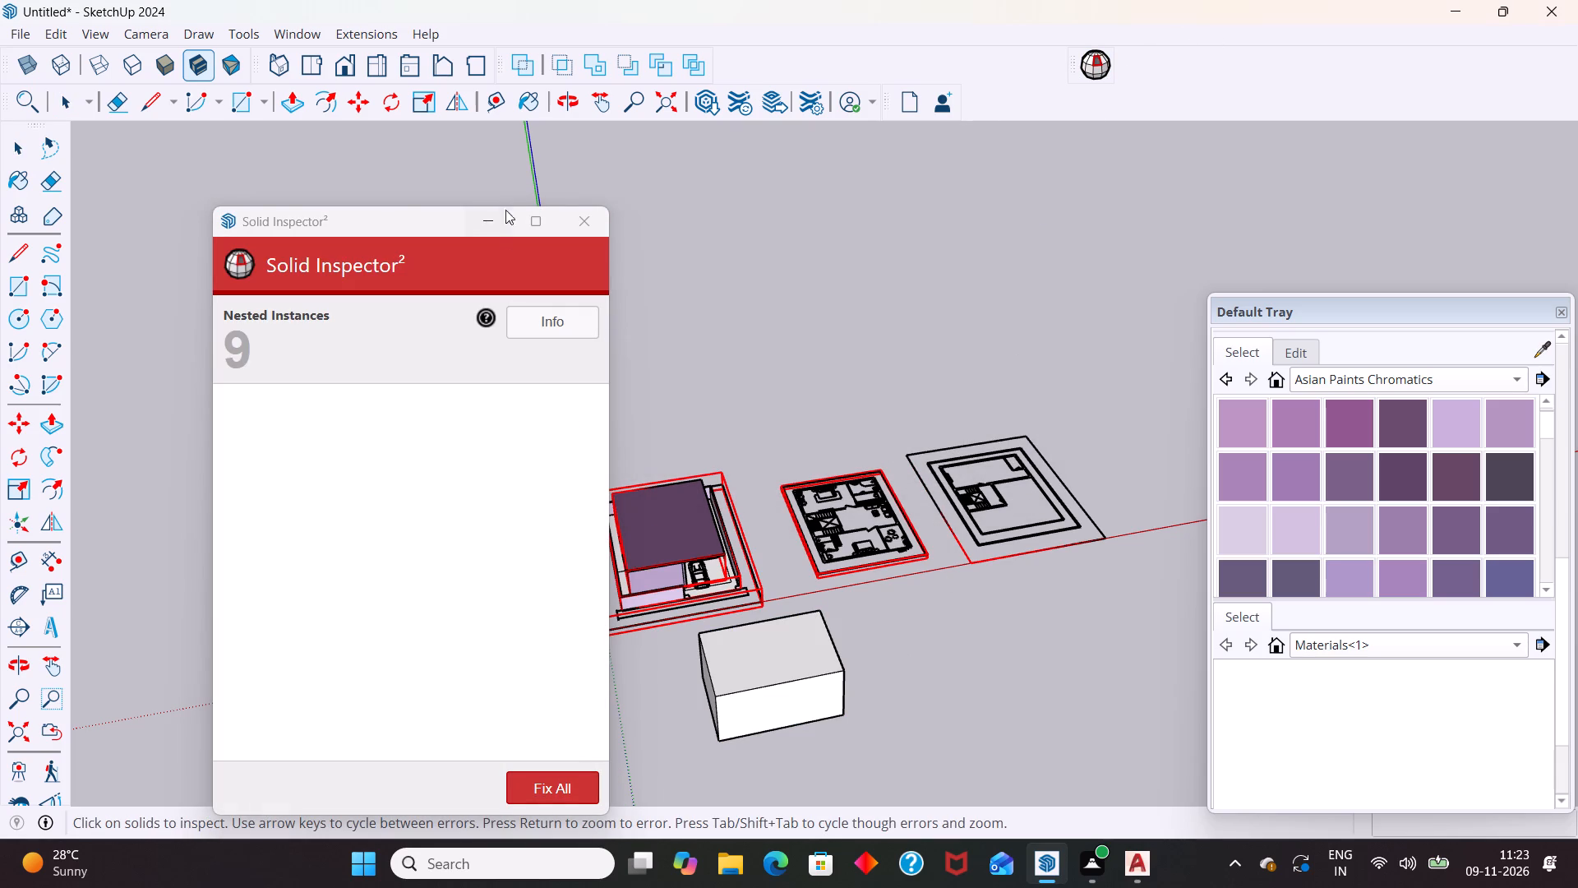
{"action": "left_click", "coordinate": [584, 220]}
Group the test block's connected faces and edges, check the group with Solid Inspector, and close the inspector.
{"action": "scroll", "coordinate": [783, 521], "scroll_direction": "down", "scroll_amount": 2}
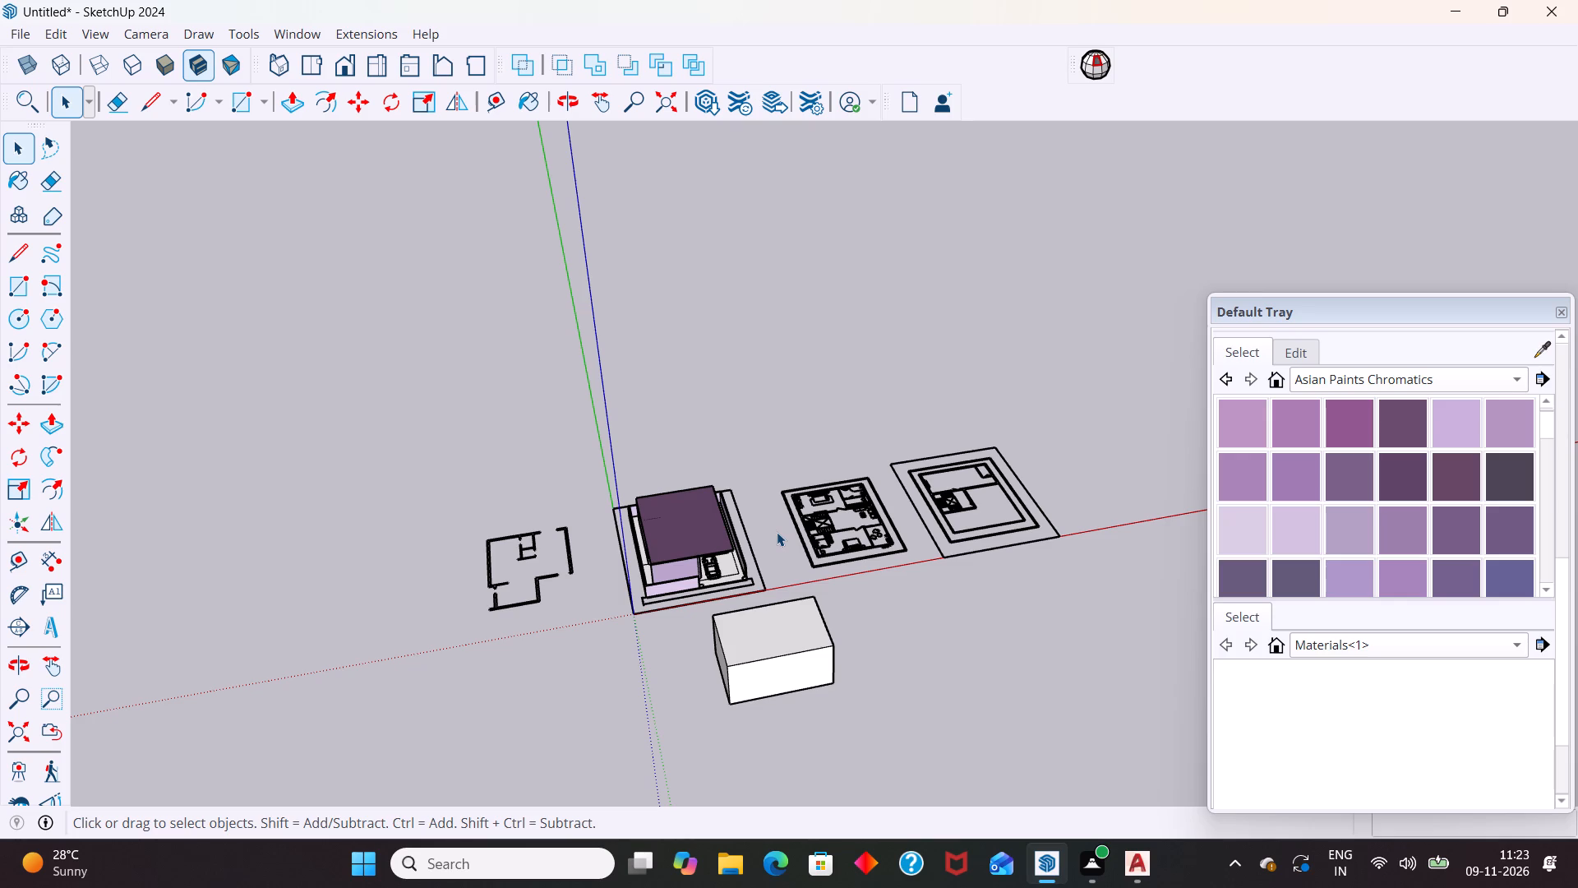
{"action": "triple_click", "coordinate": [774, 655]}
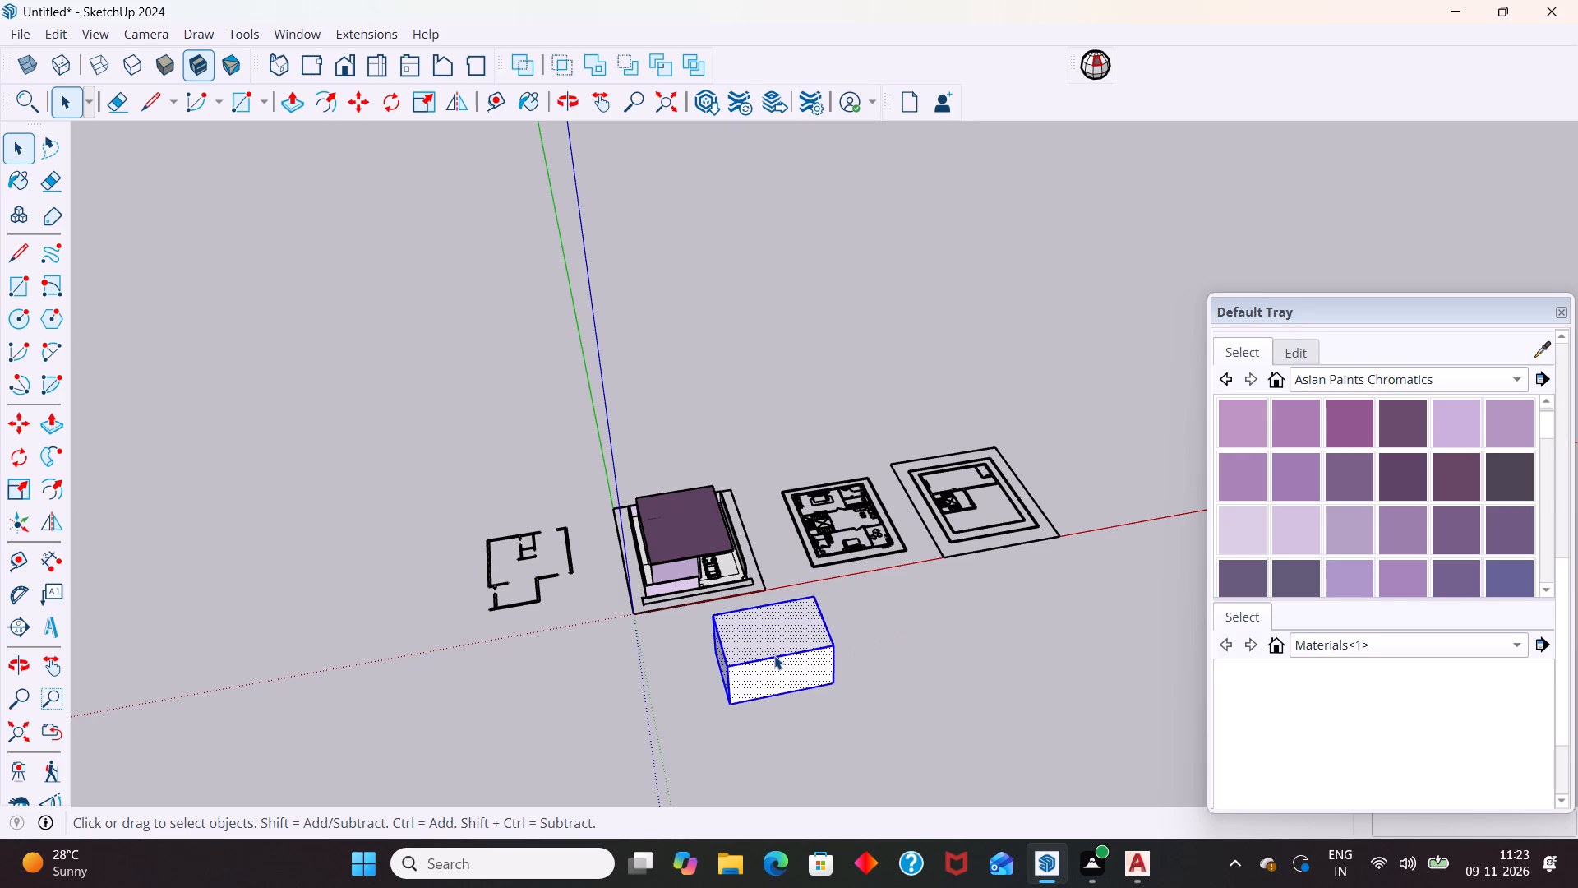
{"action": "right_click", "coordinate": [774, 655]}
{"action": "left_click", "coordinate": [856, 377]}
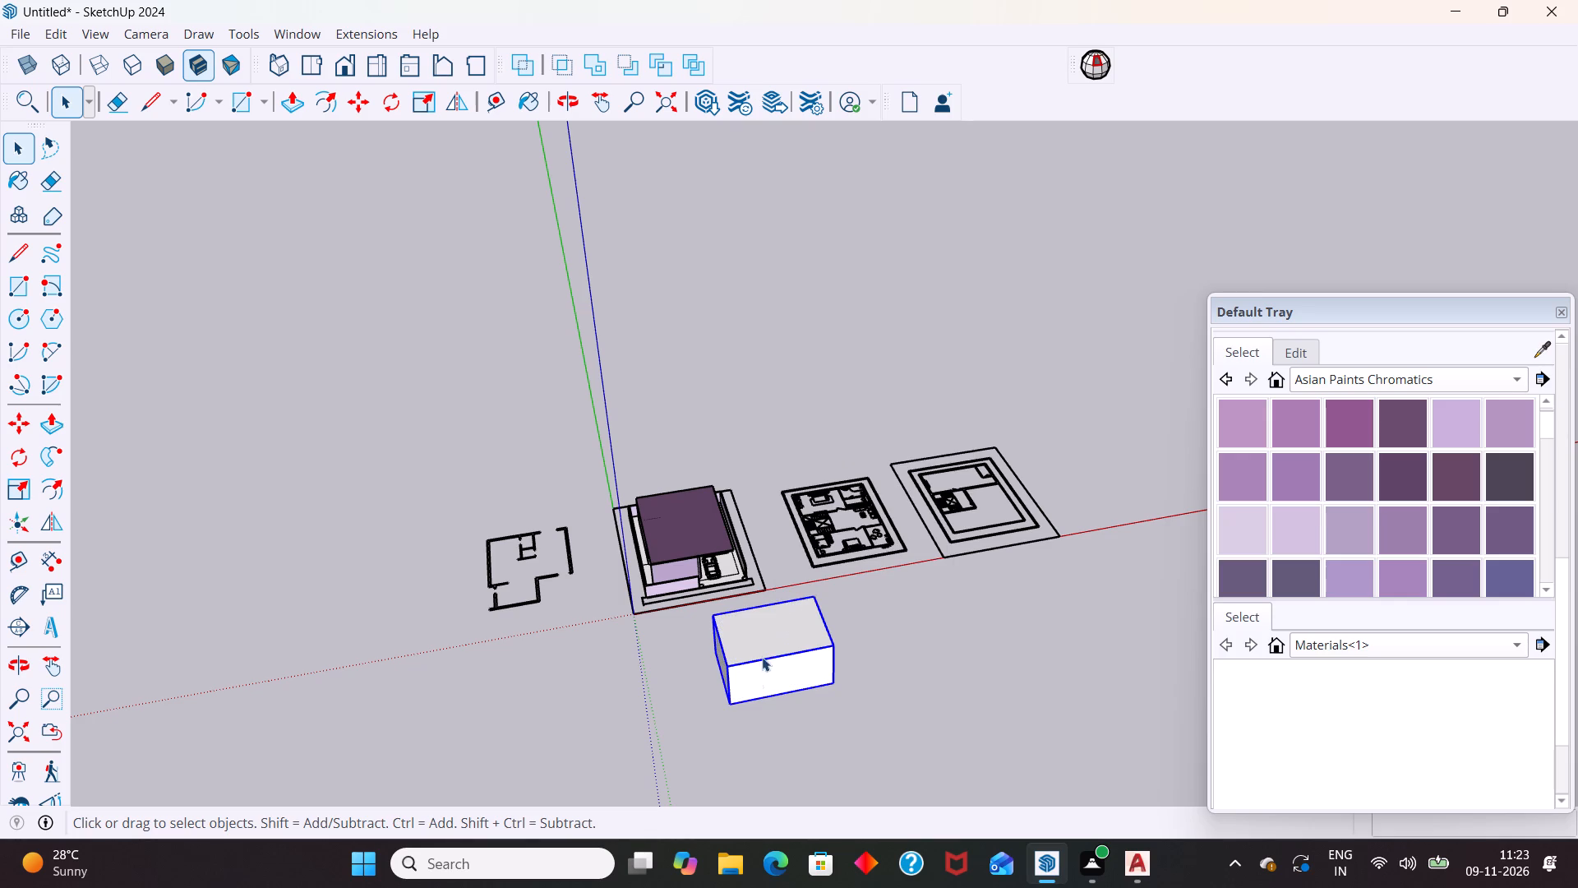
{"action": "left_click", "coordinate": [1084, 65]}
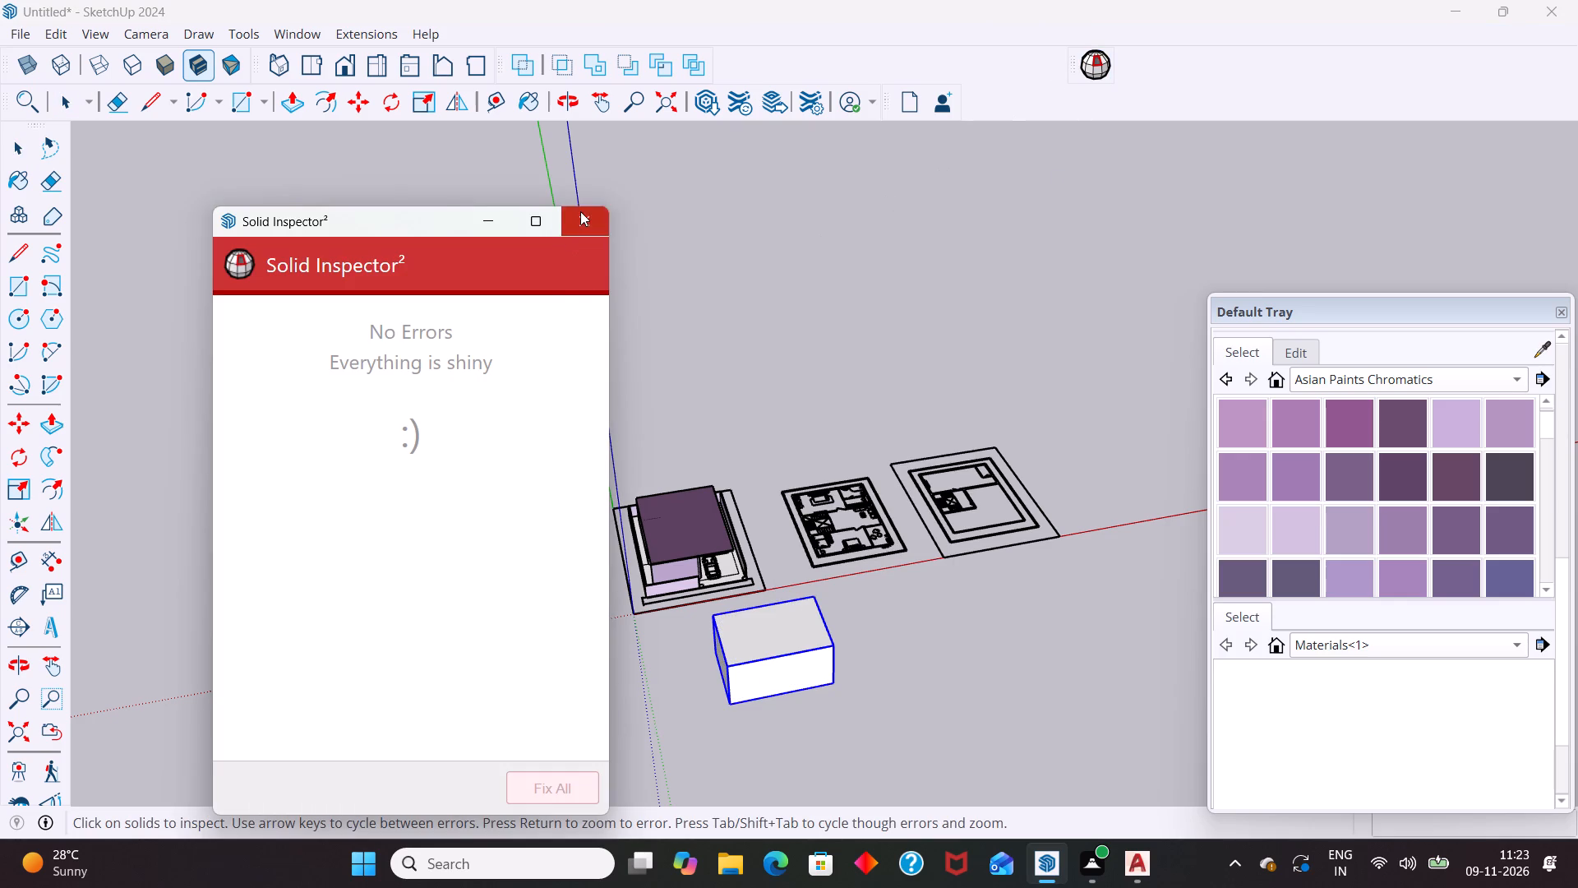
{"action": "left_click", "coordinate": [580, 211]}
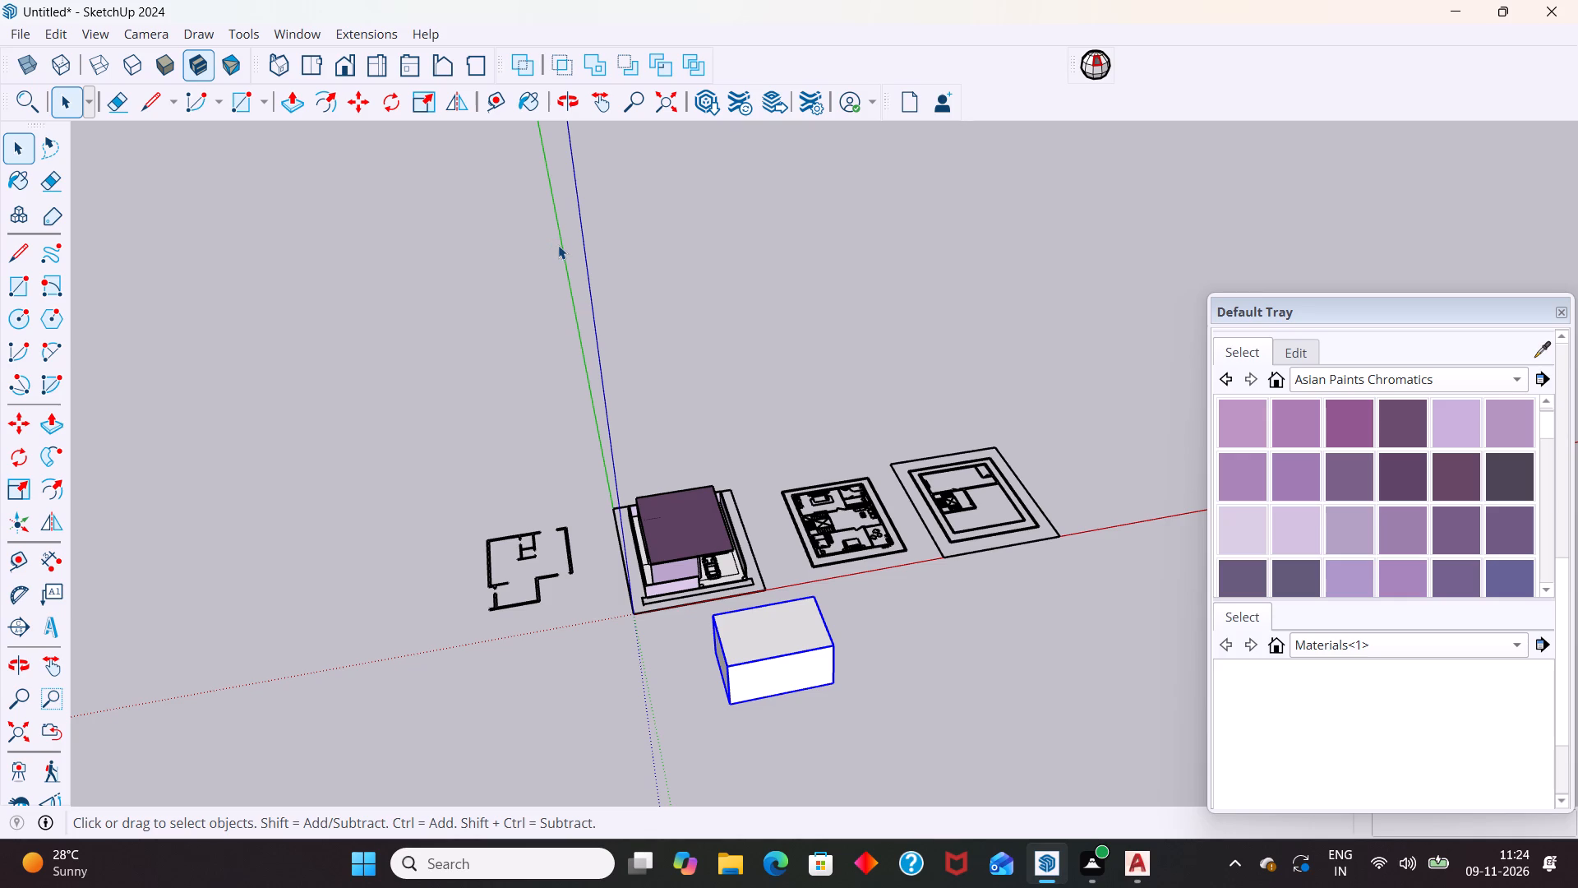
Delete the grouped test block from in front of the house.
{"action": "scroll", "coordinate": [731, 405], "scroll_direction": "down", "scroll_amount": 2}
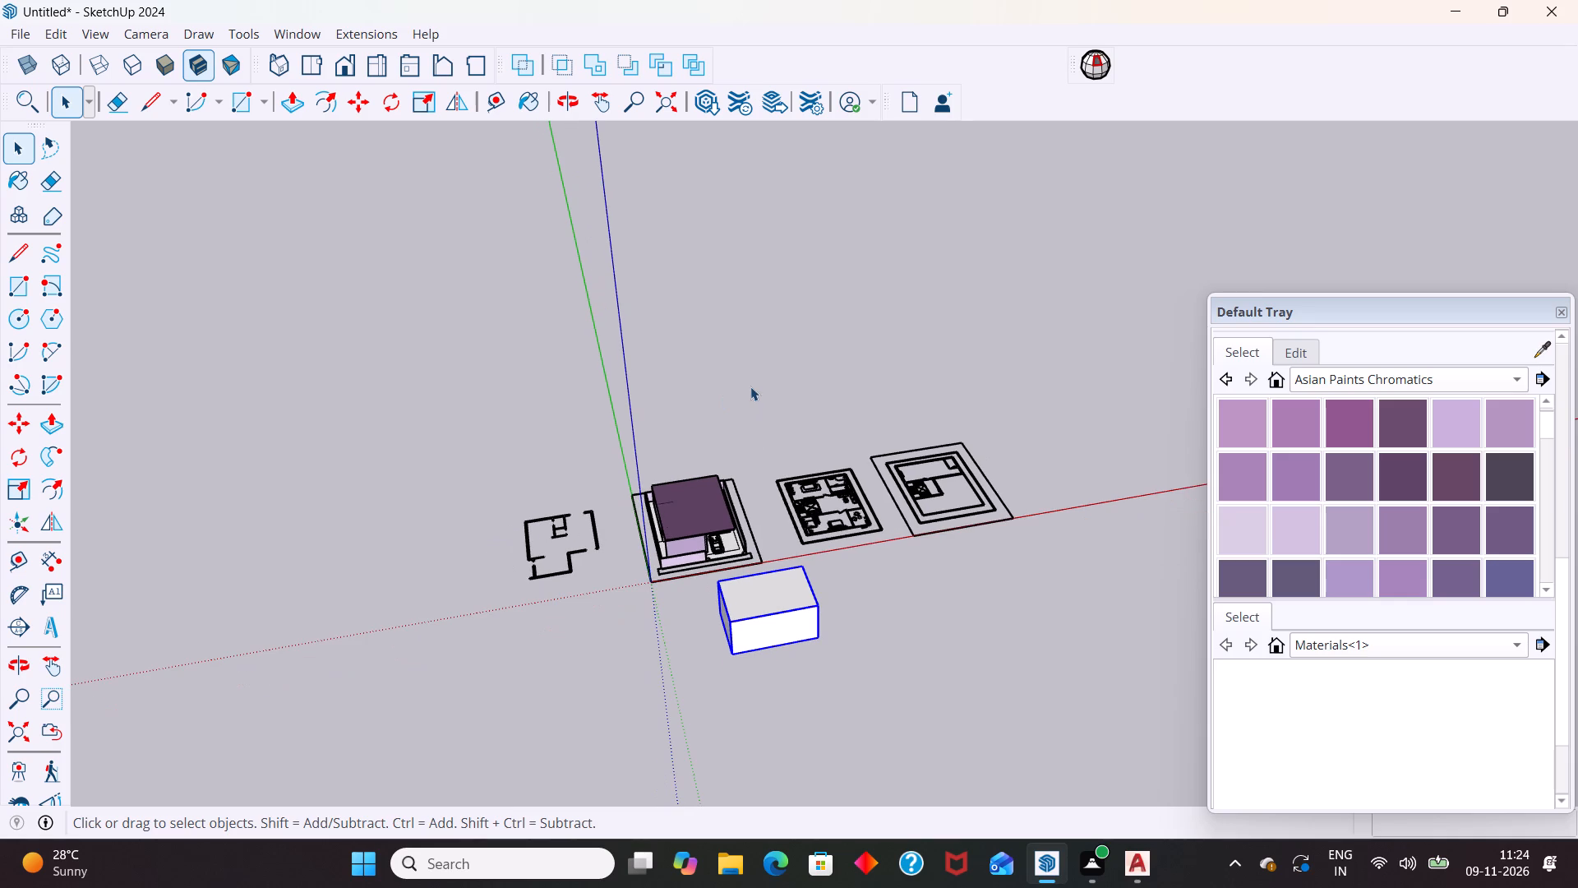
{"action": "key", "text": "Delete"}
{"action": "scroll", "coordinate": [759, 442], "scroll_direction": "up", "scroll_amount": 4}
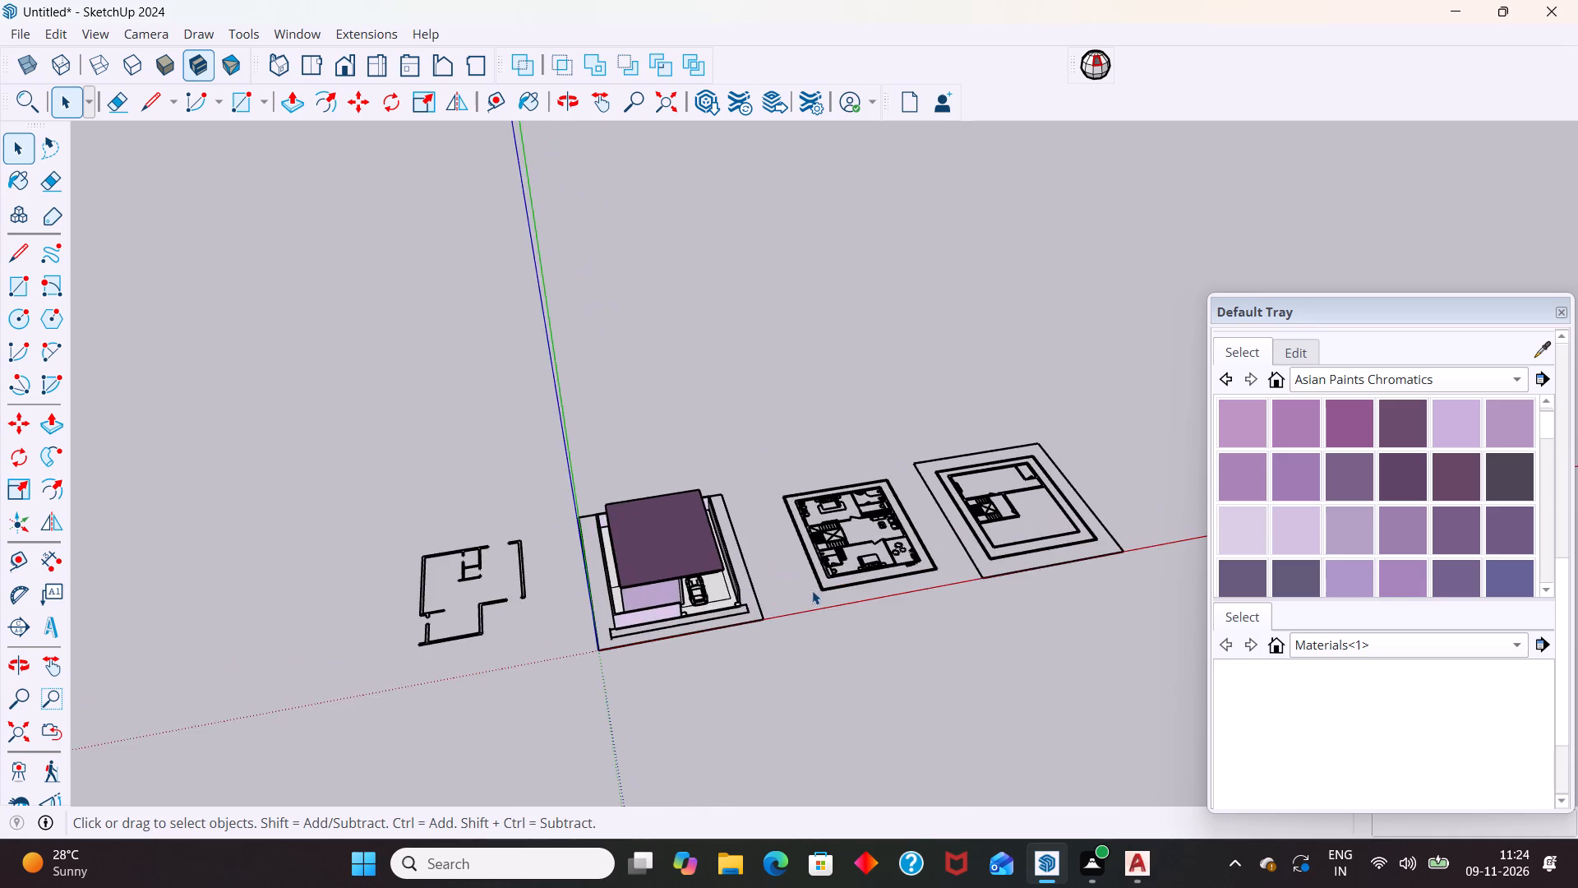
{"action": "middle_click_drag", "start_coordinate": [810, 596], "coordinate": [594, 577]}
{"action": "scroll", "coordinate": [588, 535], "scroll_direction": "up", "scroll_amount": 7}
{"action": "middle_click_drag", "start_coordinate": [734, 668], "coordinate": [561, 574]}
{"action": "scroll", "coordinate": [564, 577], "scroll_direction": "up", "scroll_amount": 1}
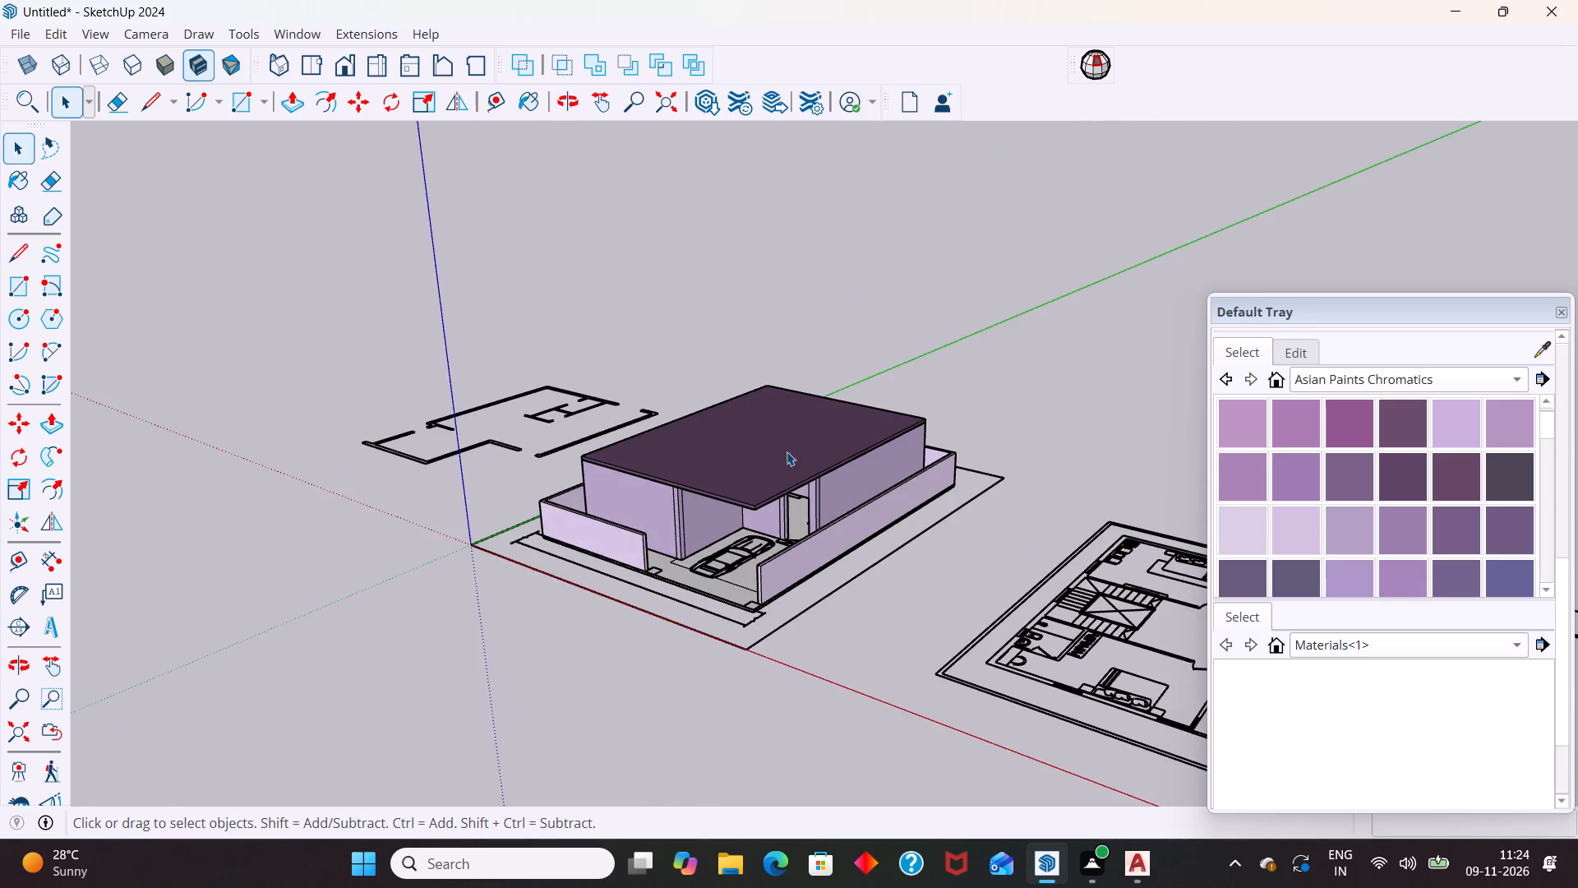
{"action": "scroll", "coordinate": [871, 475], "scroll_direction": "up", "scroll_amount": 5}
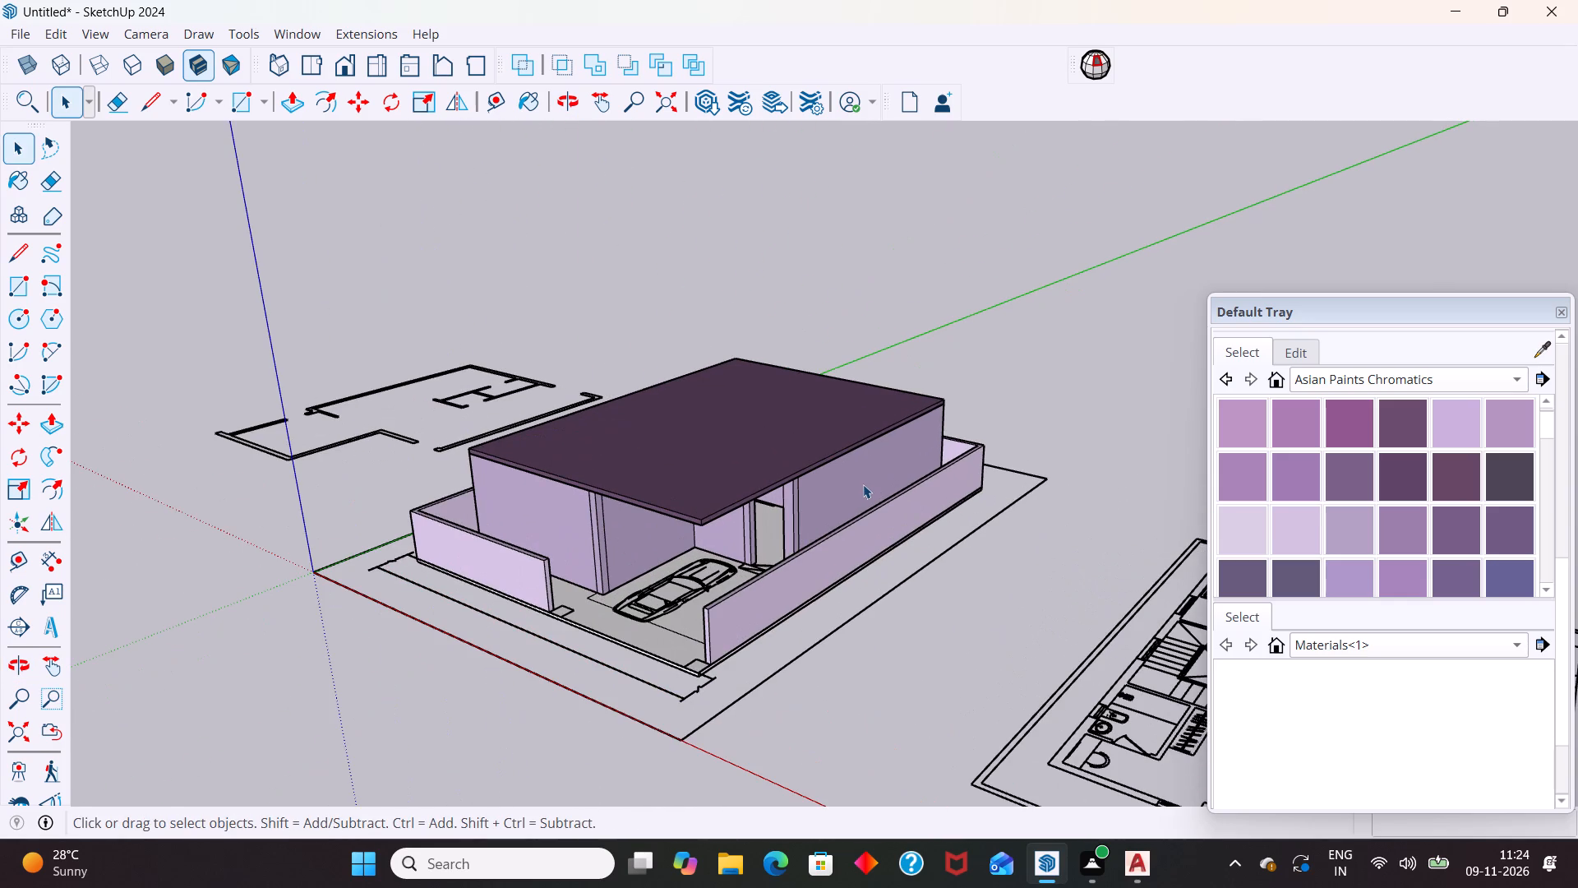
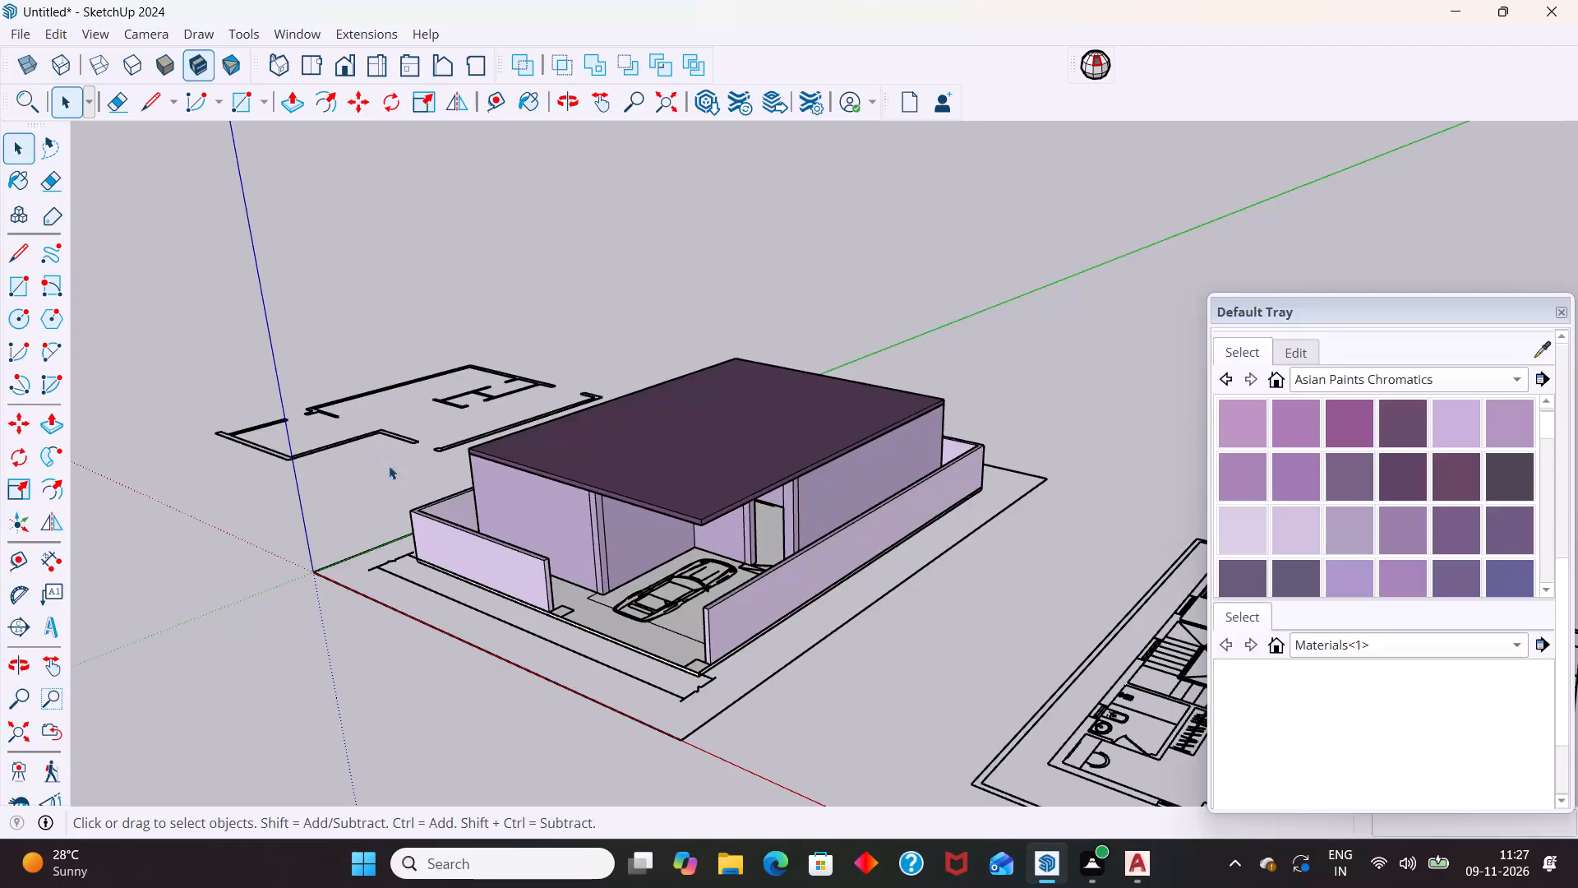
Select the roof slab and the house walls beneath it, and turn on X-ray display.
{"action": "middle_click_drag", "start_coordinate": [920, 591], "coordinate": [741, 606]}
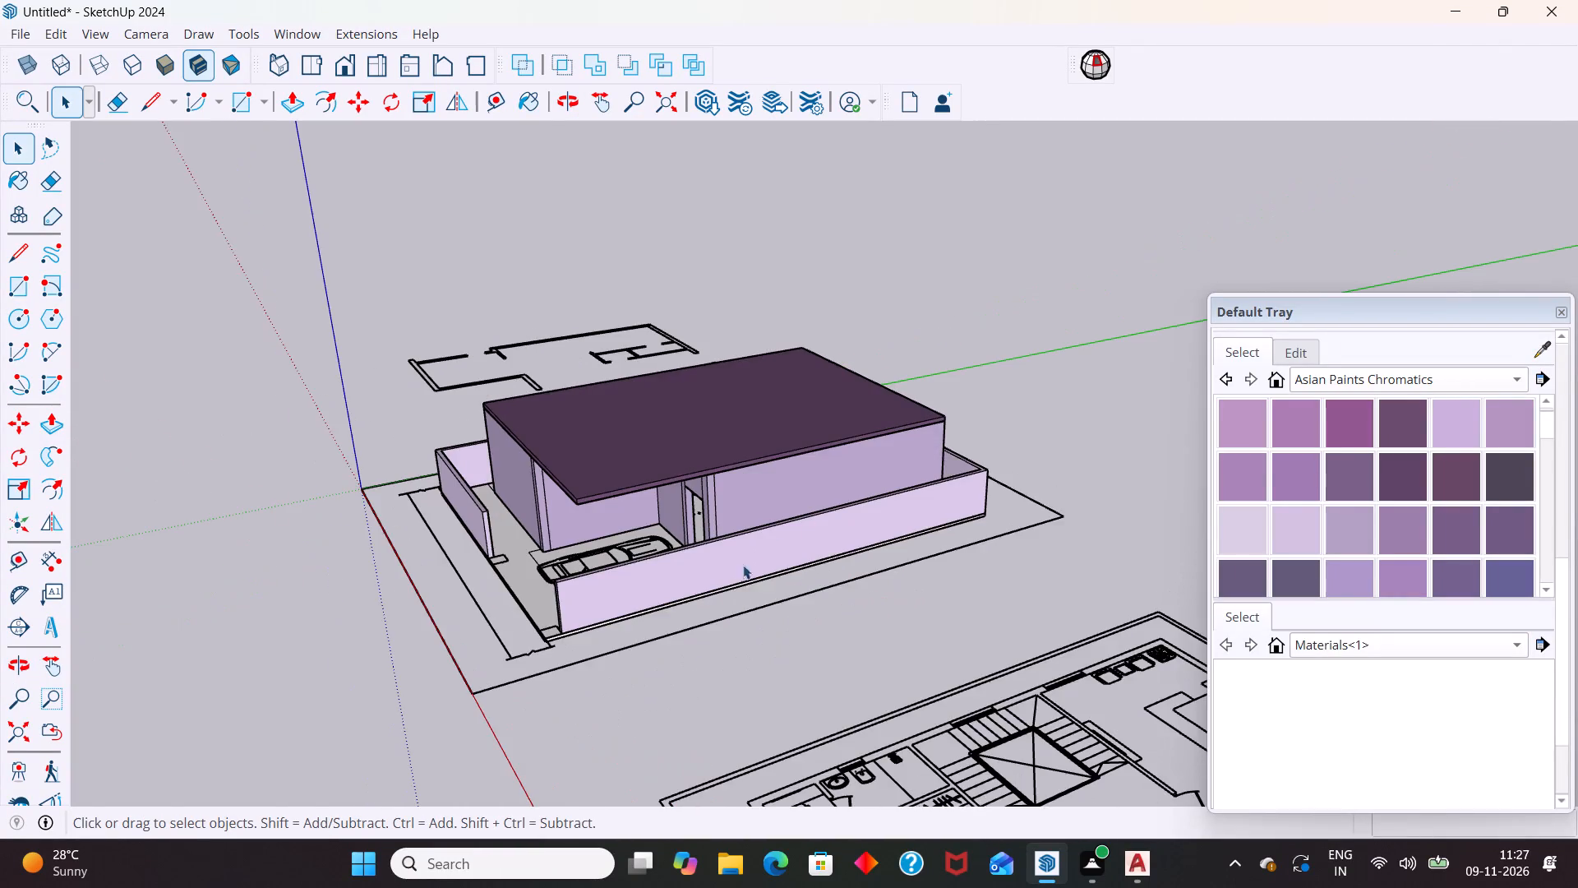
{"action": "scroll", "coordinate": [808, 518], "scroll_direction": "up", "scroll_amount": 6}
{"action": "middle_click_drag", "start_coordinate": [813, 543], "coordinate": [736, 684]}
{"action": "scroll", "coordinate": [768, 556], "scroll_direction": "up", "scroll_amount": 5}
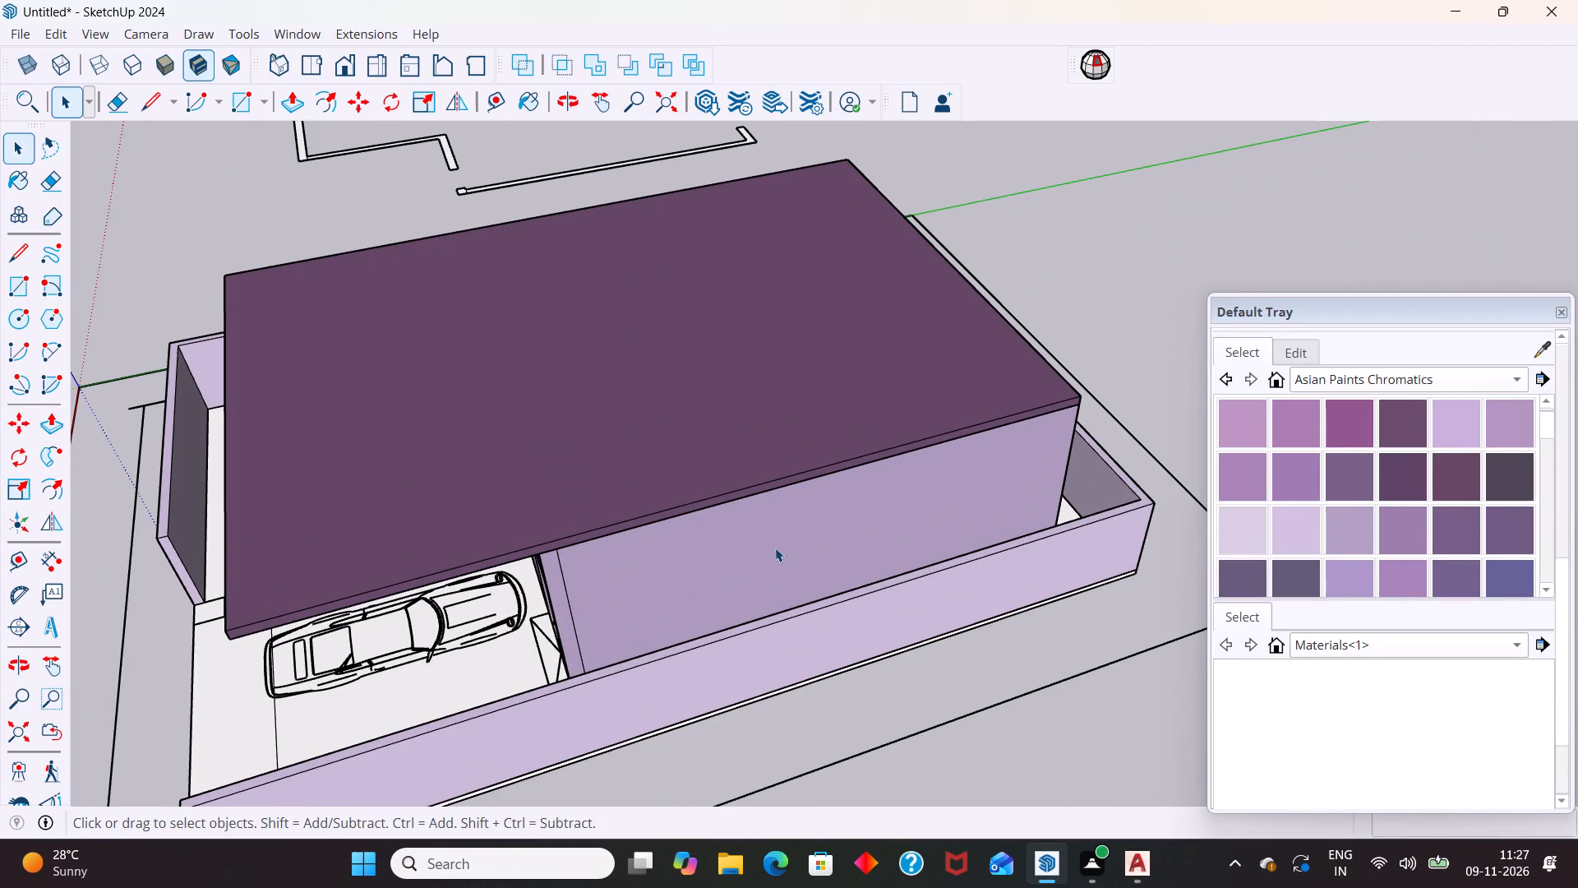
{"action": "middle_click_drag", "start_coordinate": [814, 489], "coordinate": [800, 646]}
{"action": "scroll", "coordinate": [778, 451], "scroll_direction": "down", "scroll_amount": 2}
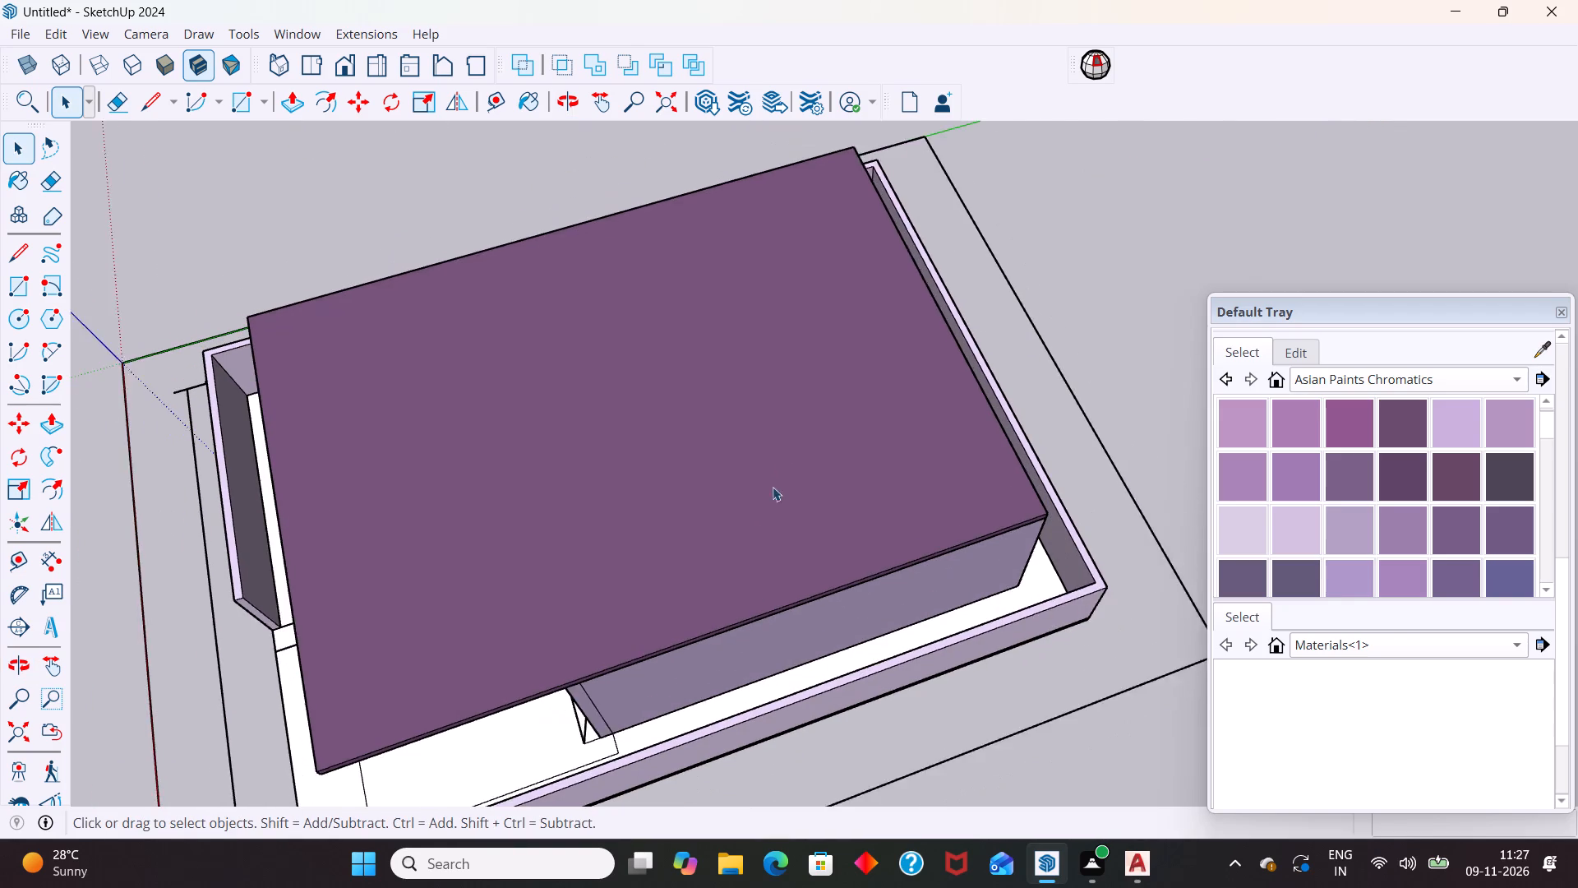
{"action": "left_click", "coordinate": [753, 559]}
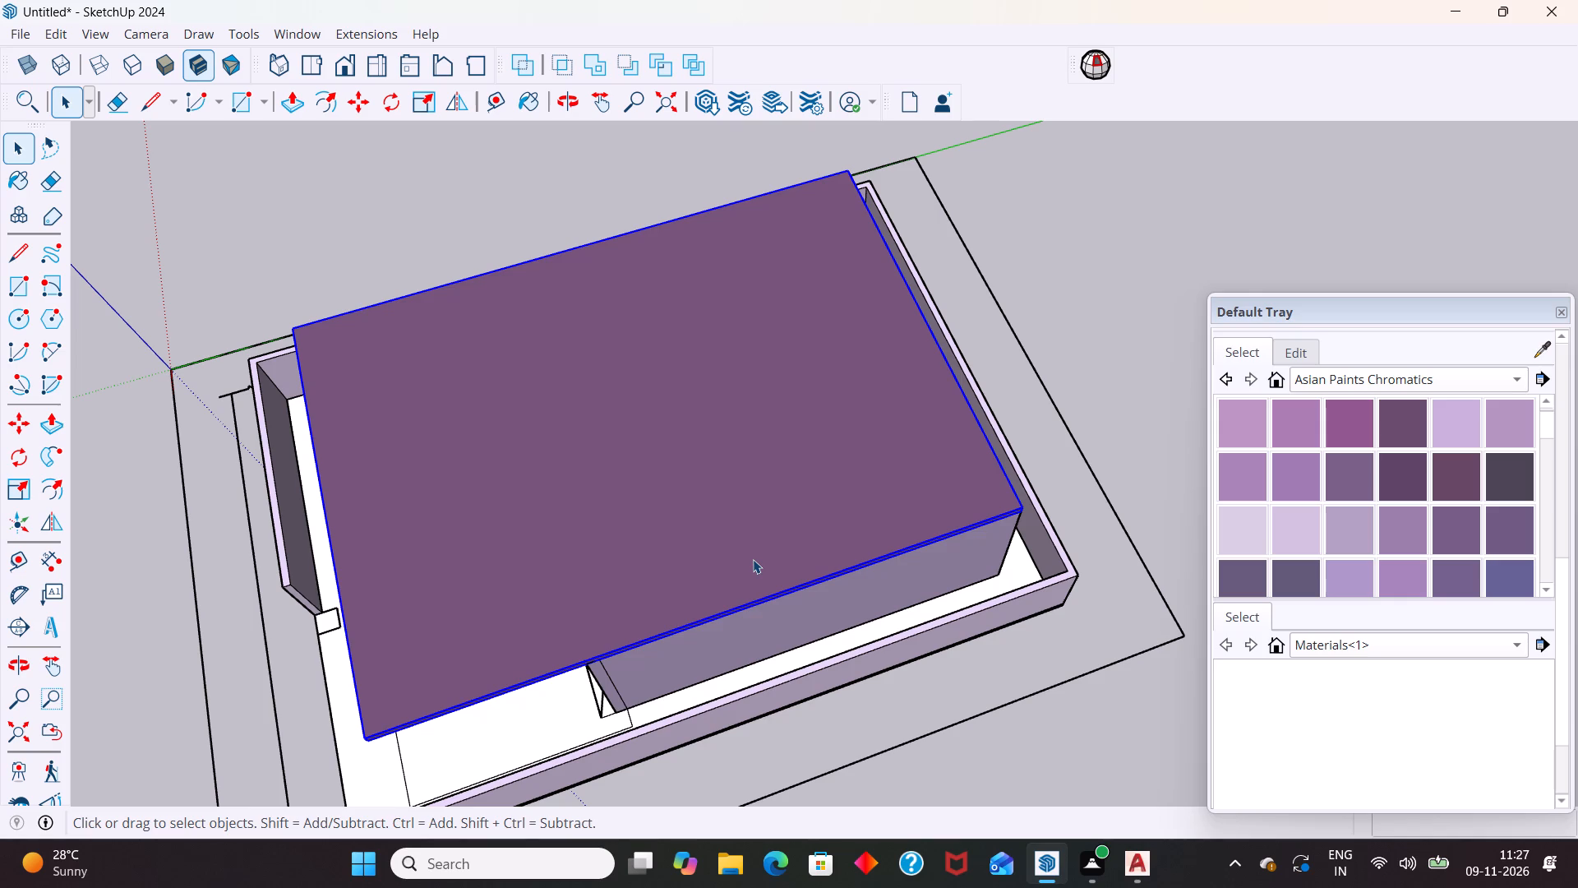
{"action": "left_click", "coordinate": [777, 636], "text": "ctrl"}
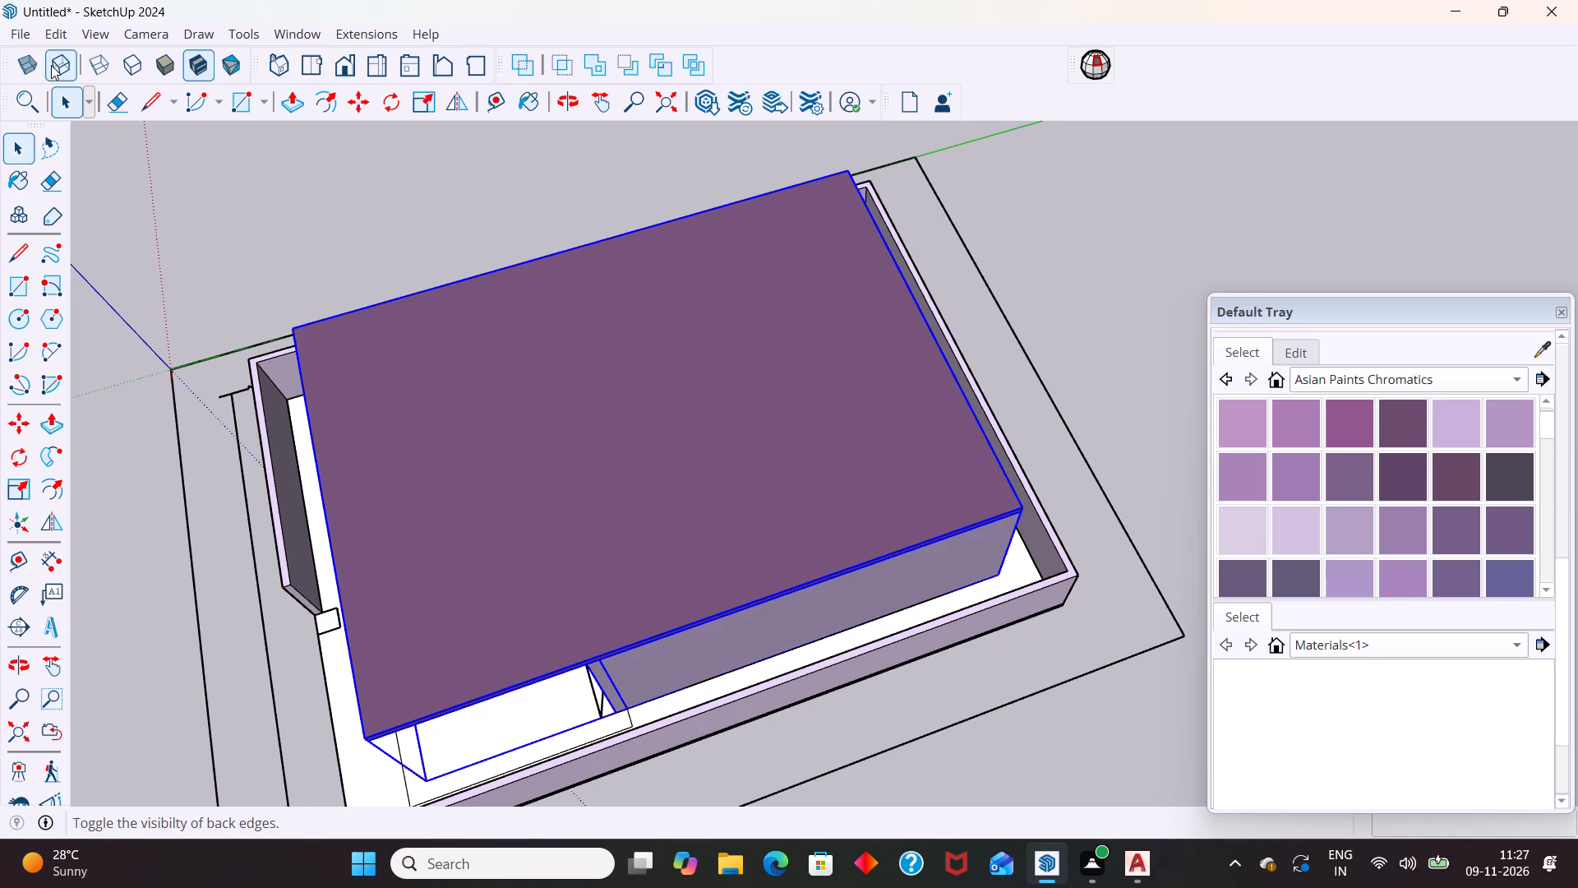
{"action": "left_click", "coordinate": [51, 65]}
{"action": "left_click", "coordinate": [19, 60]}
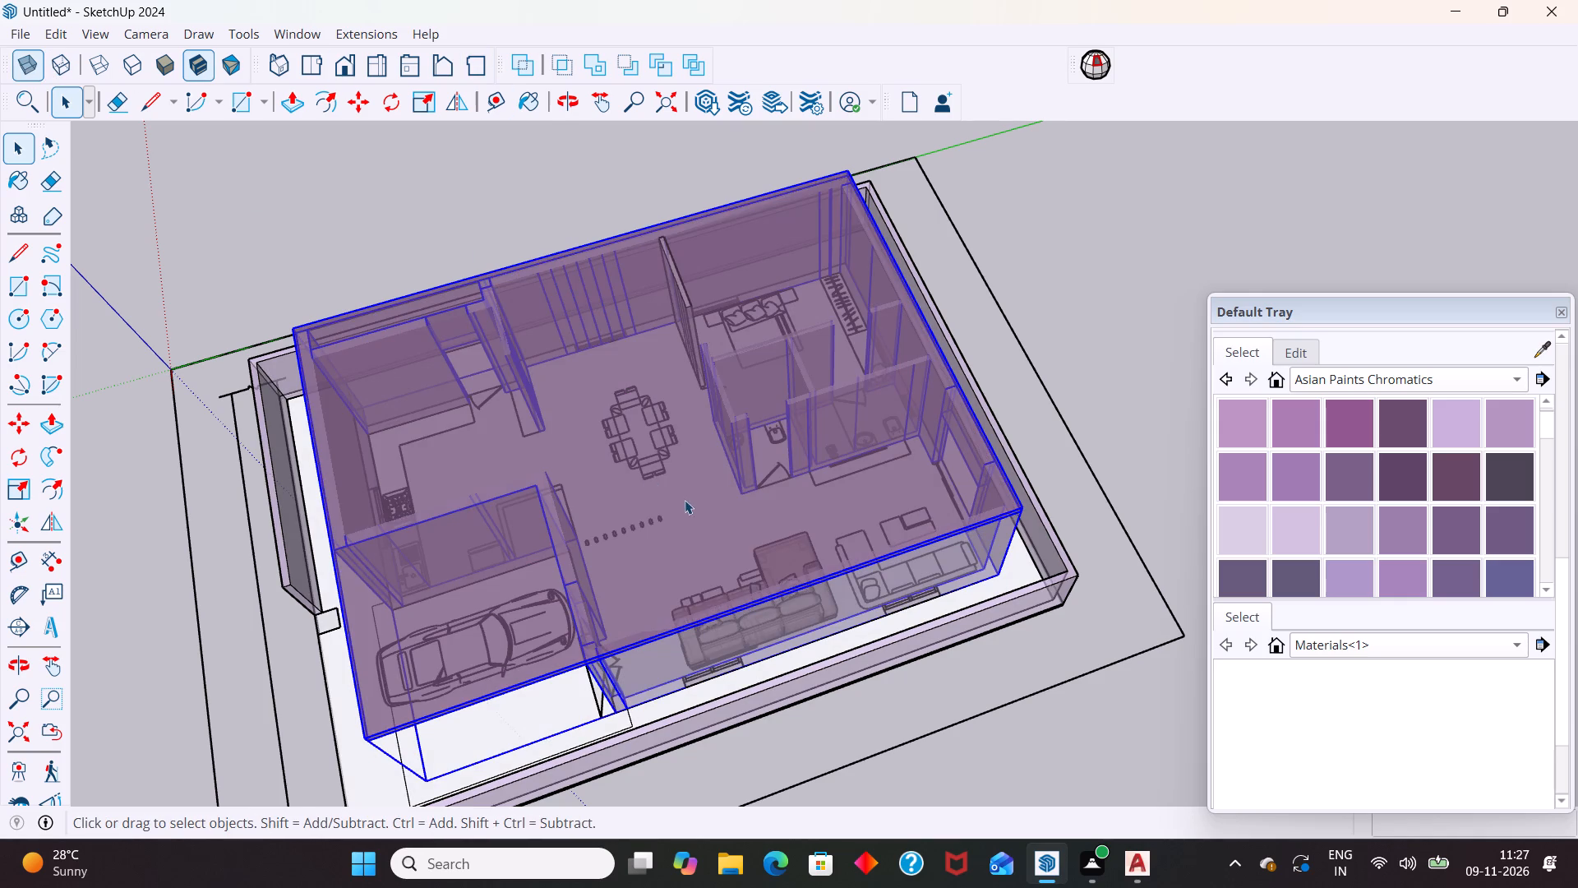
Clear the roof and wall selection and start a new empty group for separate geometry.
{"action": "scroll", "coordinate": [689, 513], "scroll_direction": "down", "scroll_amount": 2}
{"action": "middle_click_drag", "start_coordinate": [698, 554], "coordinate": [781, 377]}
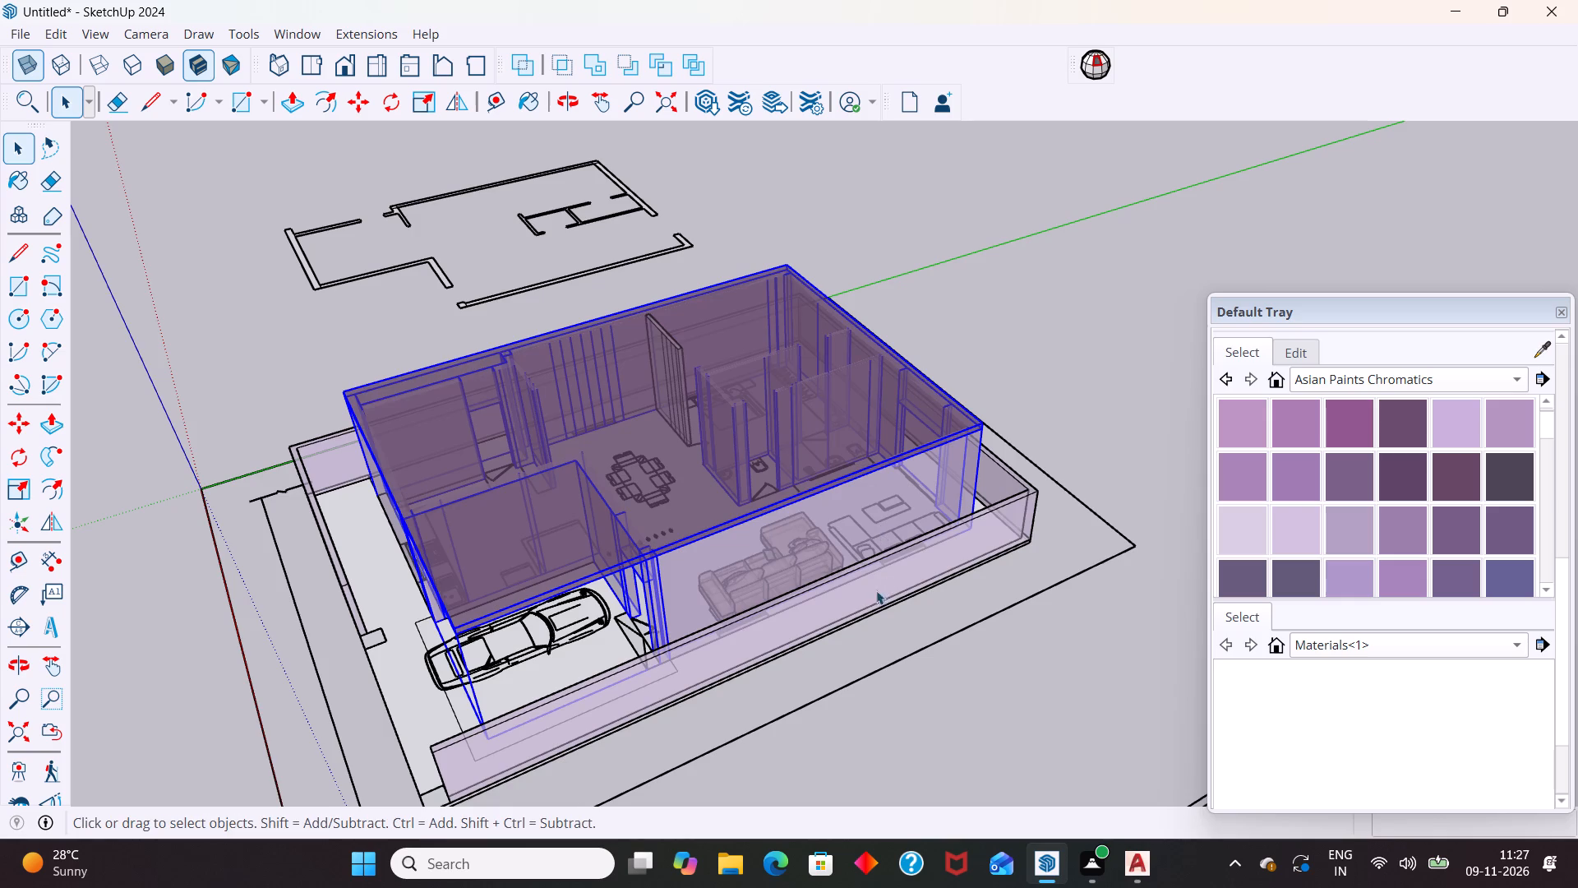
{"action": "middle_click_drag", "start_coordinate": [875, 594], "coordinate": [813, 649]}
{"action": "scroll", "coordinate": [717, 631], "scroll_direction": "up", "scroll_amount": 8}
{"action": "middle_click_drag", "start_coordinate": [713, 639], "coordinate": [692, 501]}
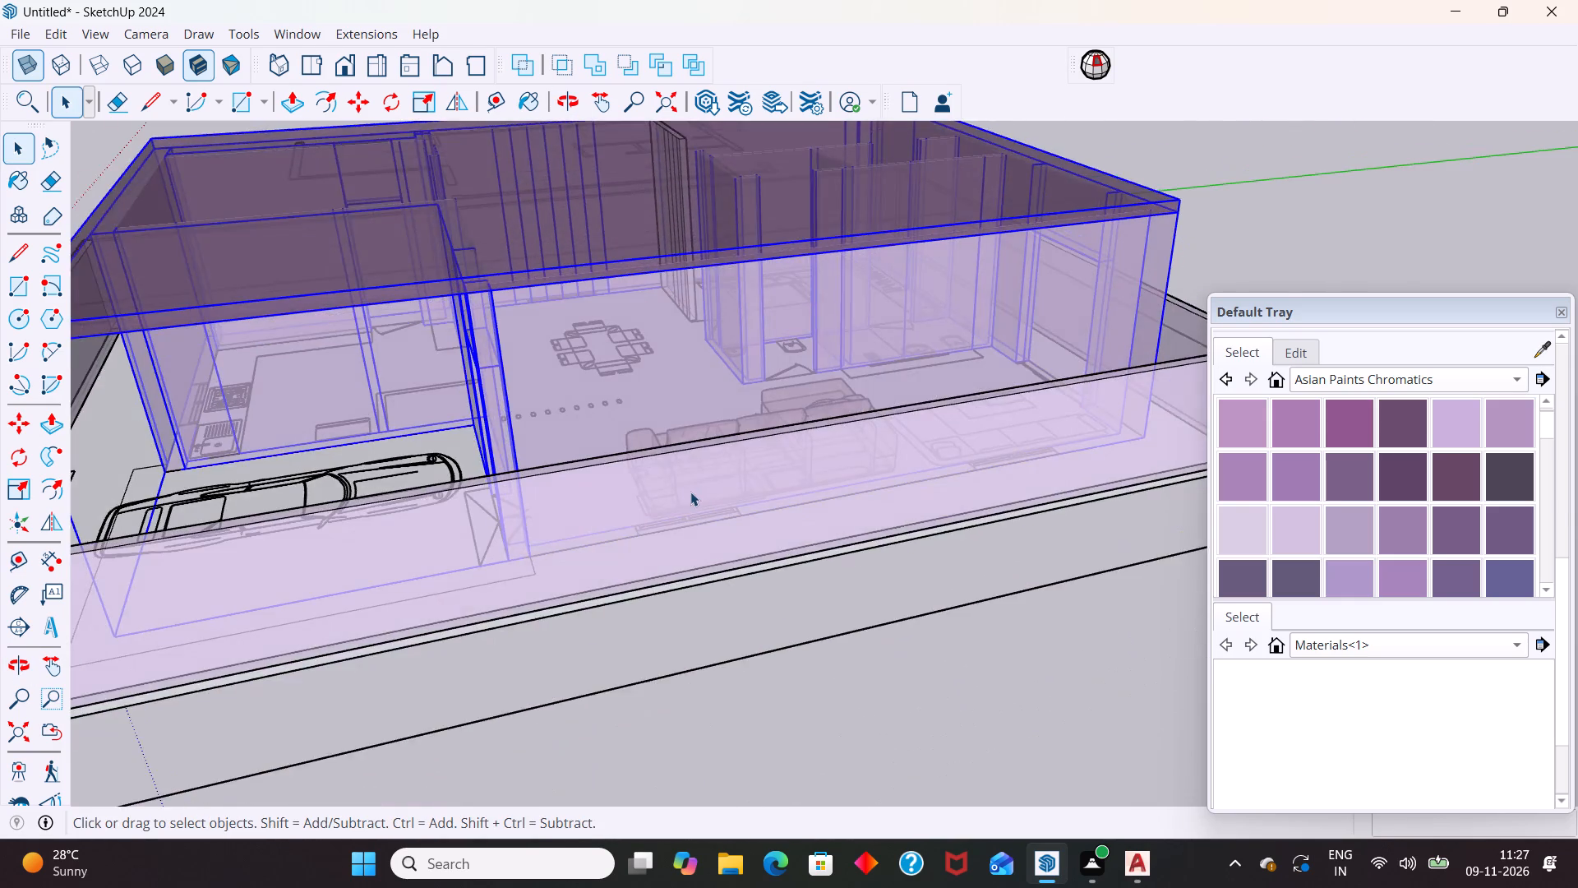
{"action": "scroll", "coordinate": [690, 492], "scroll_direction": "up", "scroll_amount": 4}
{"action": "middle_click_drag", "start_coordinate": [694, 581], "coordinate": [698, 626]}
{"action": "scroll", "coordinate": [749, 484], "scroll_direction": "down", "scroll_amount": 5}
{"action": "left_click", "coordinate": [1038, 777]}
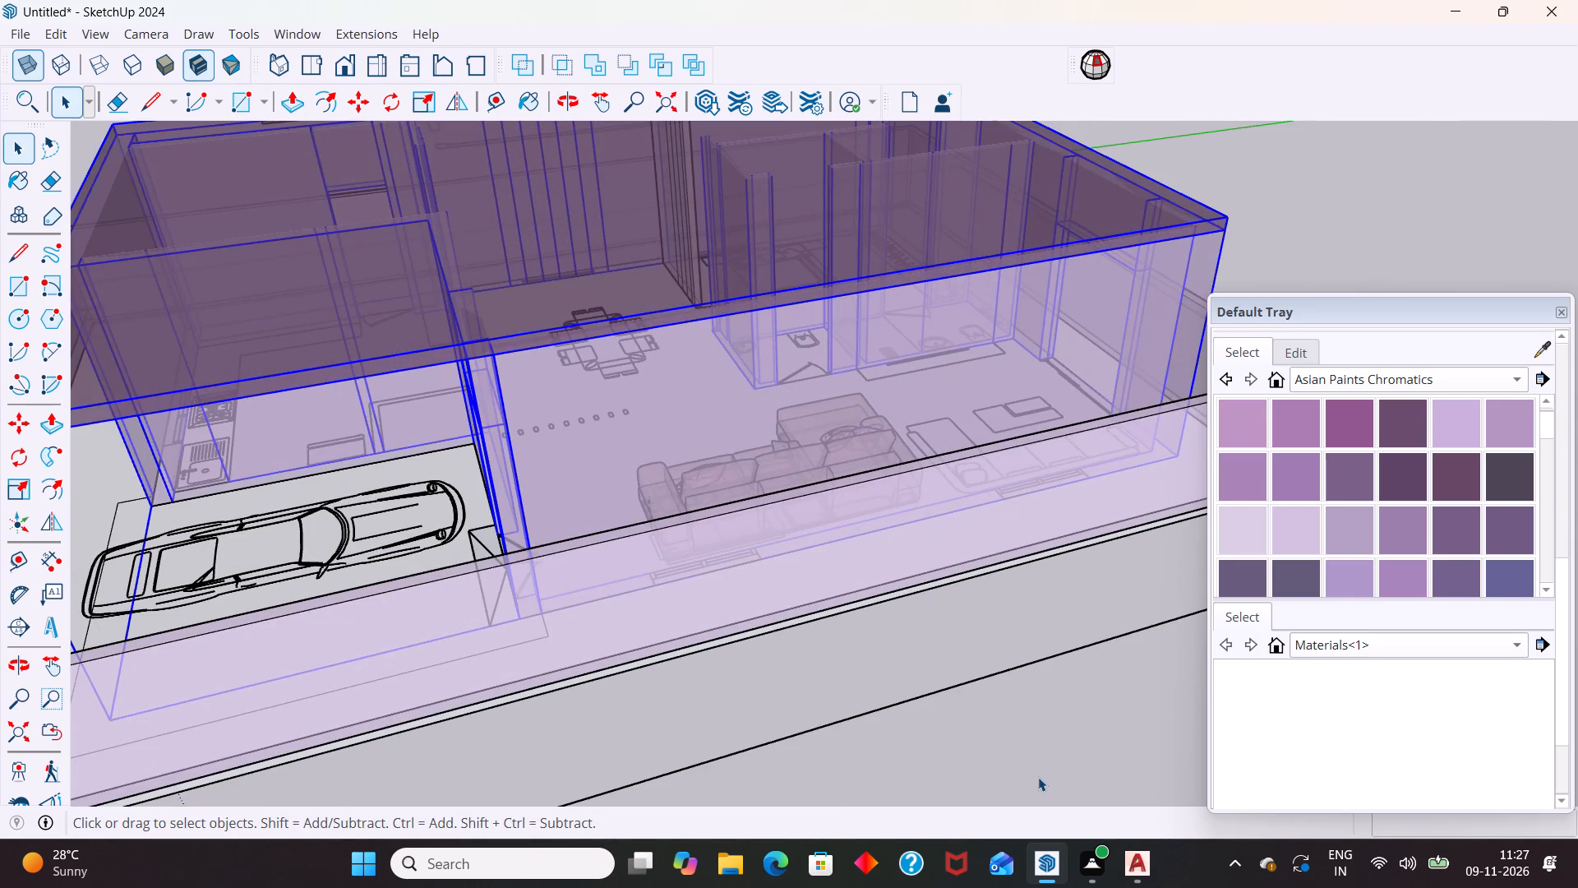
{"action": "right_click", "coordinate": [1022, 717]}
{"action": "left_click", "coordinate": [1068, 781]}
Draw a vertical 4' by 4' rectangle from the corner of the window outline in the wall behind the sofa.
{"action": "scroll", "coordinate": [756, 549], "scroll_direction": "up", "scroll_amount": 2}
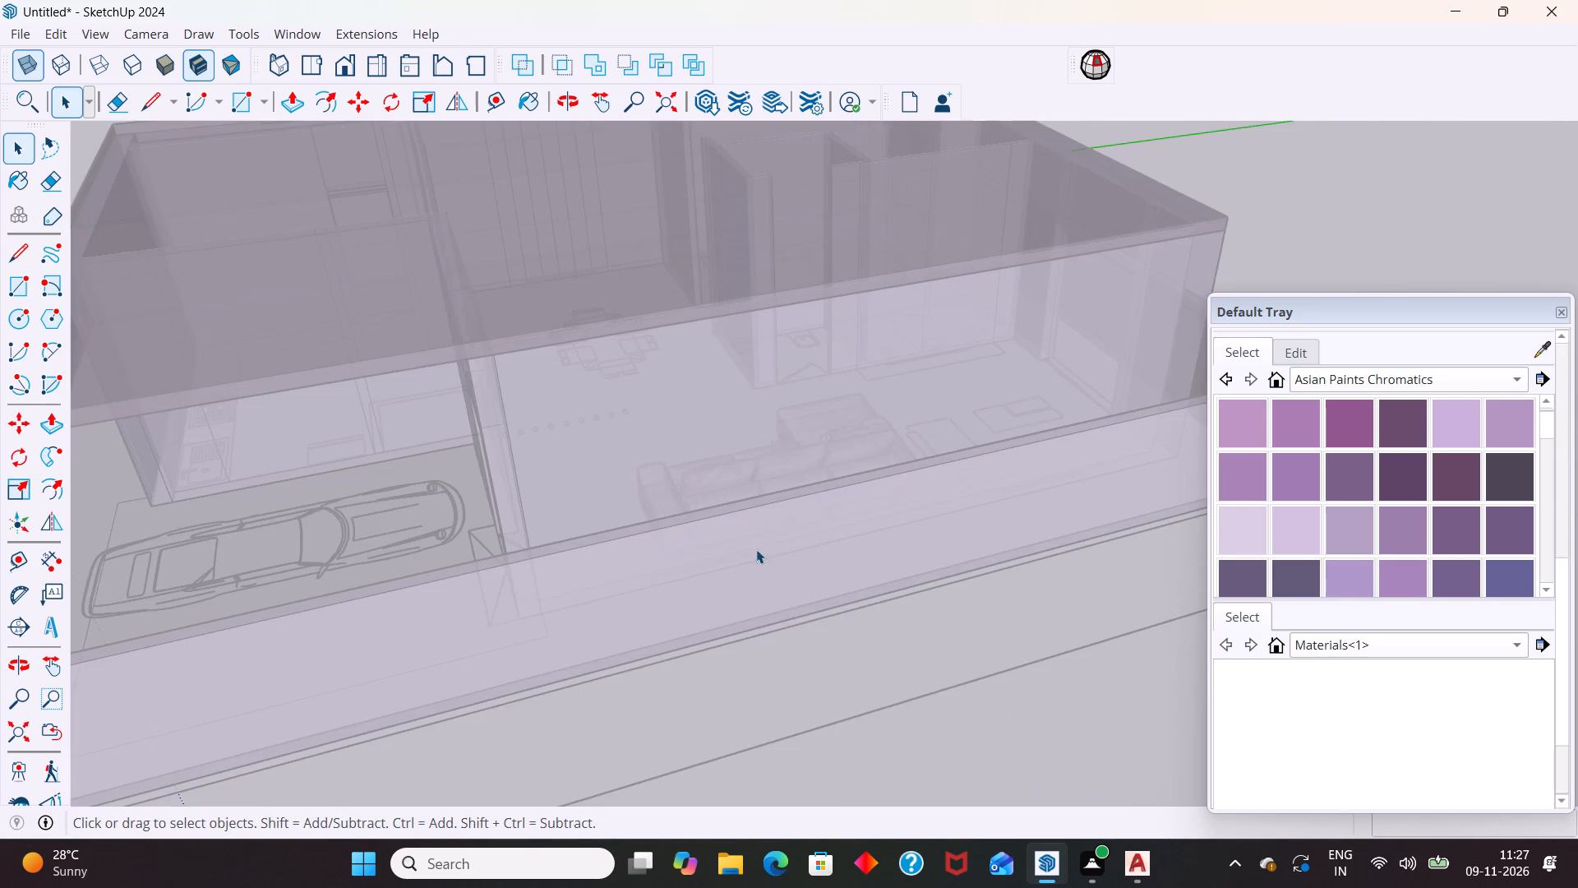
{"action": "scroll", "coordinate": [756, 549], "scroll_direction": "up", "scroll_amount": 6}
{"action": "middle_click_drag", "start_coordinate": [658, 599], "coordinate": [659, 674]}
{"action": "scroll", "coordinate": [633, 657], "scroll_direction": "up", "scroll_amount": 2}
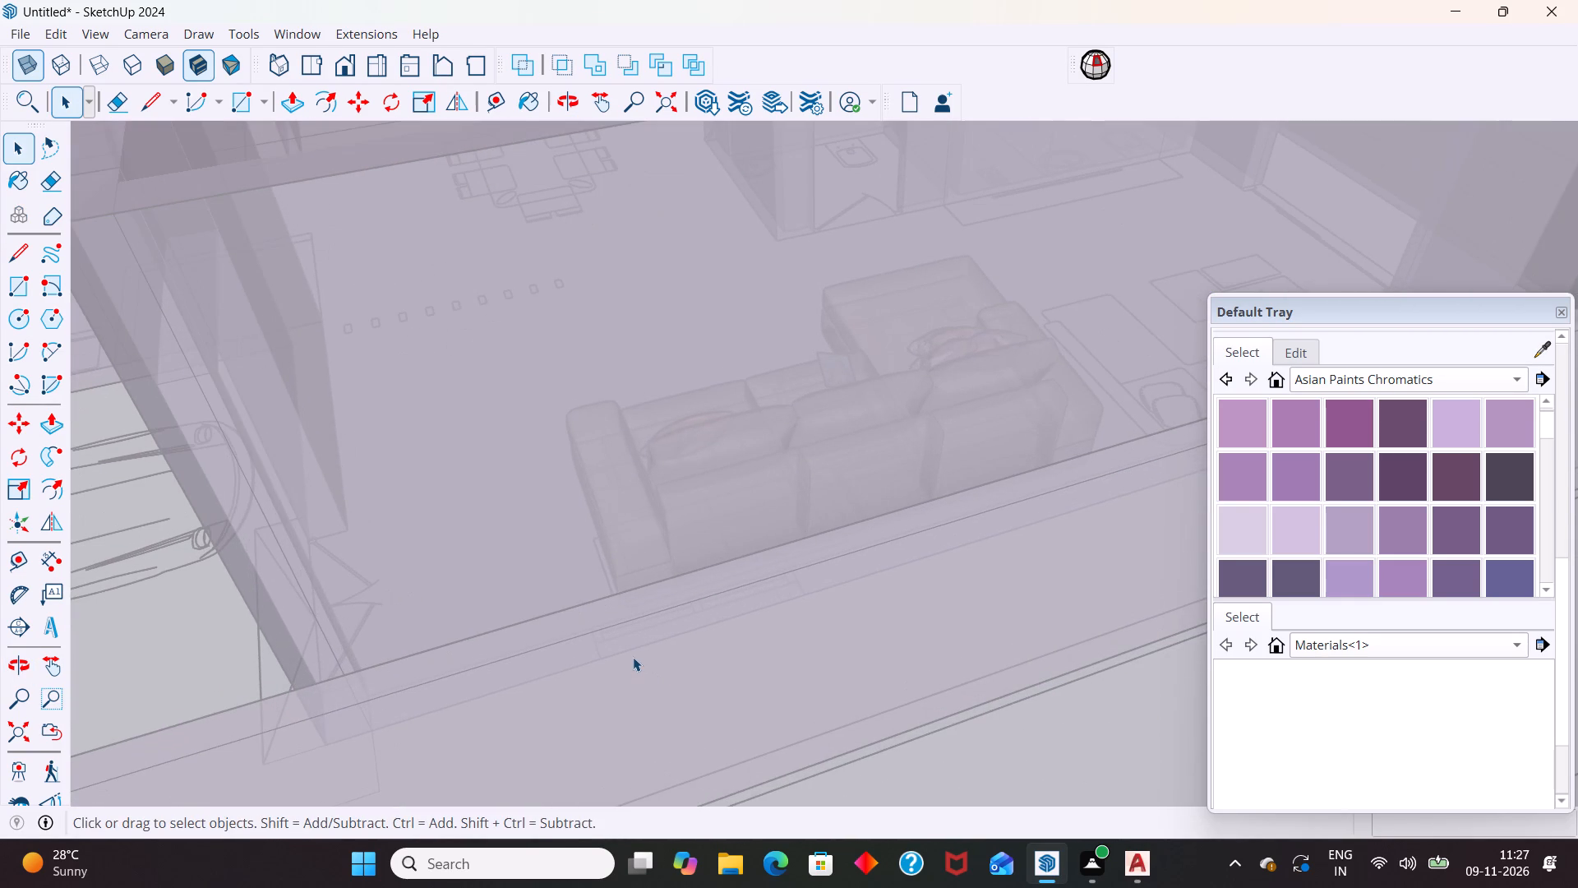
{"action": "key", "text": "r"}
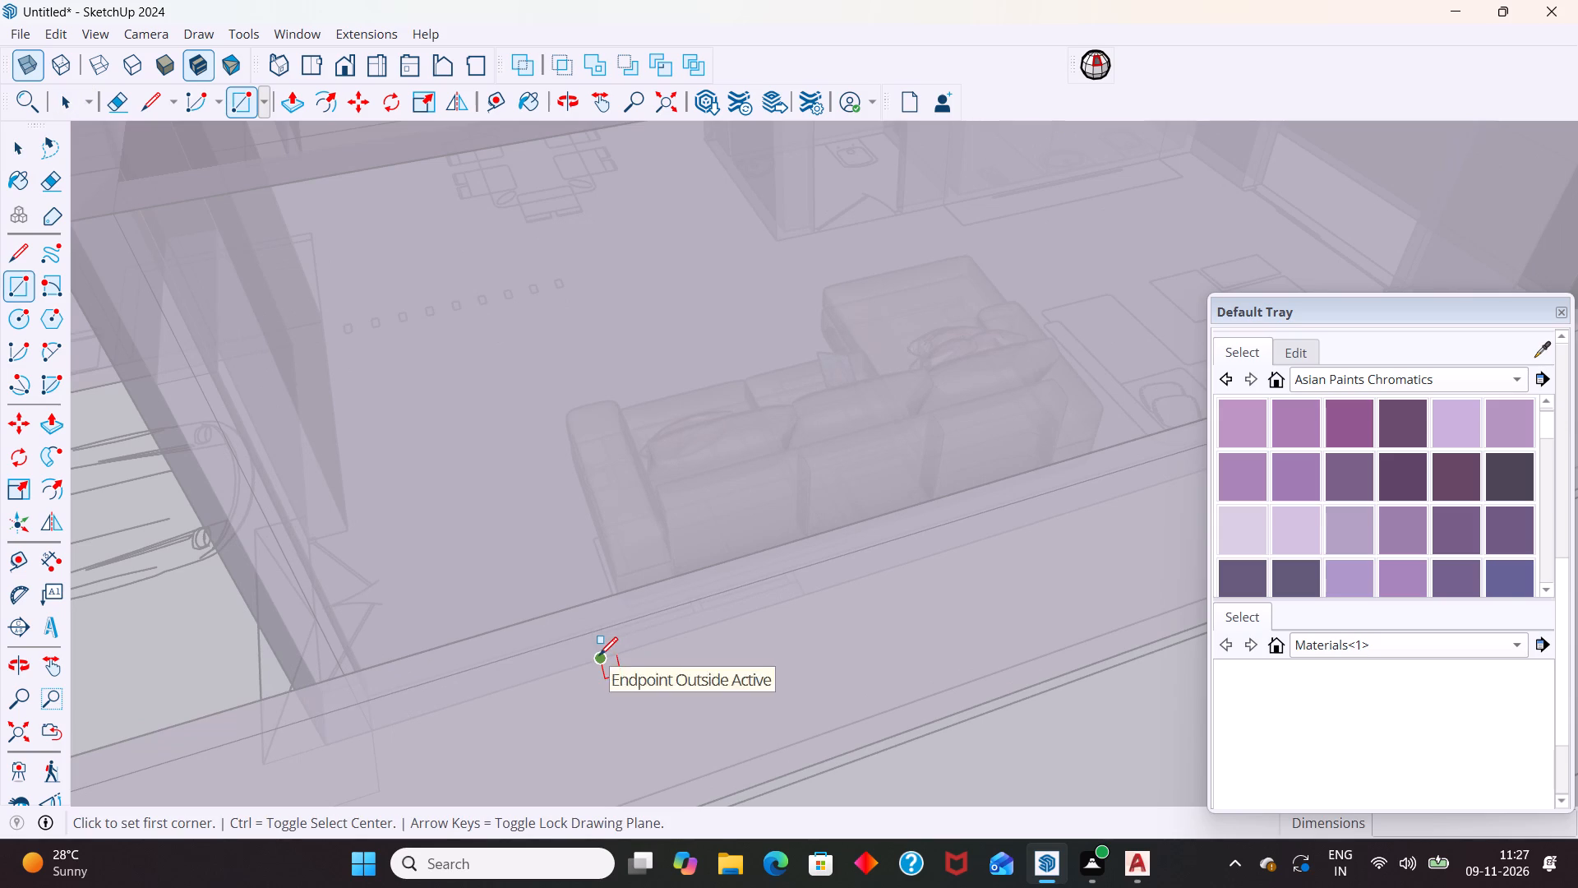
{"action": "left_click", "coordinate": [599, 656]}
{"action": "key", "text": "Right"}
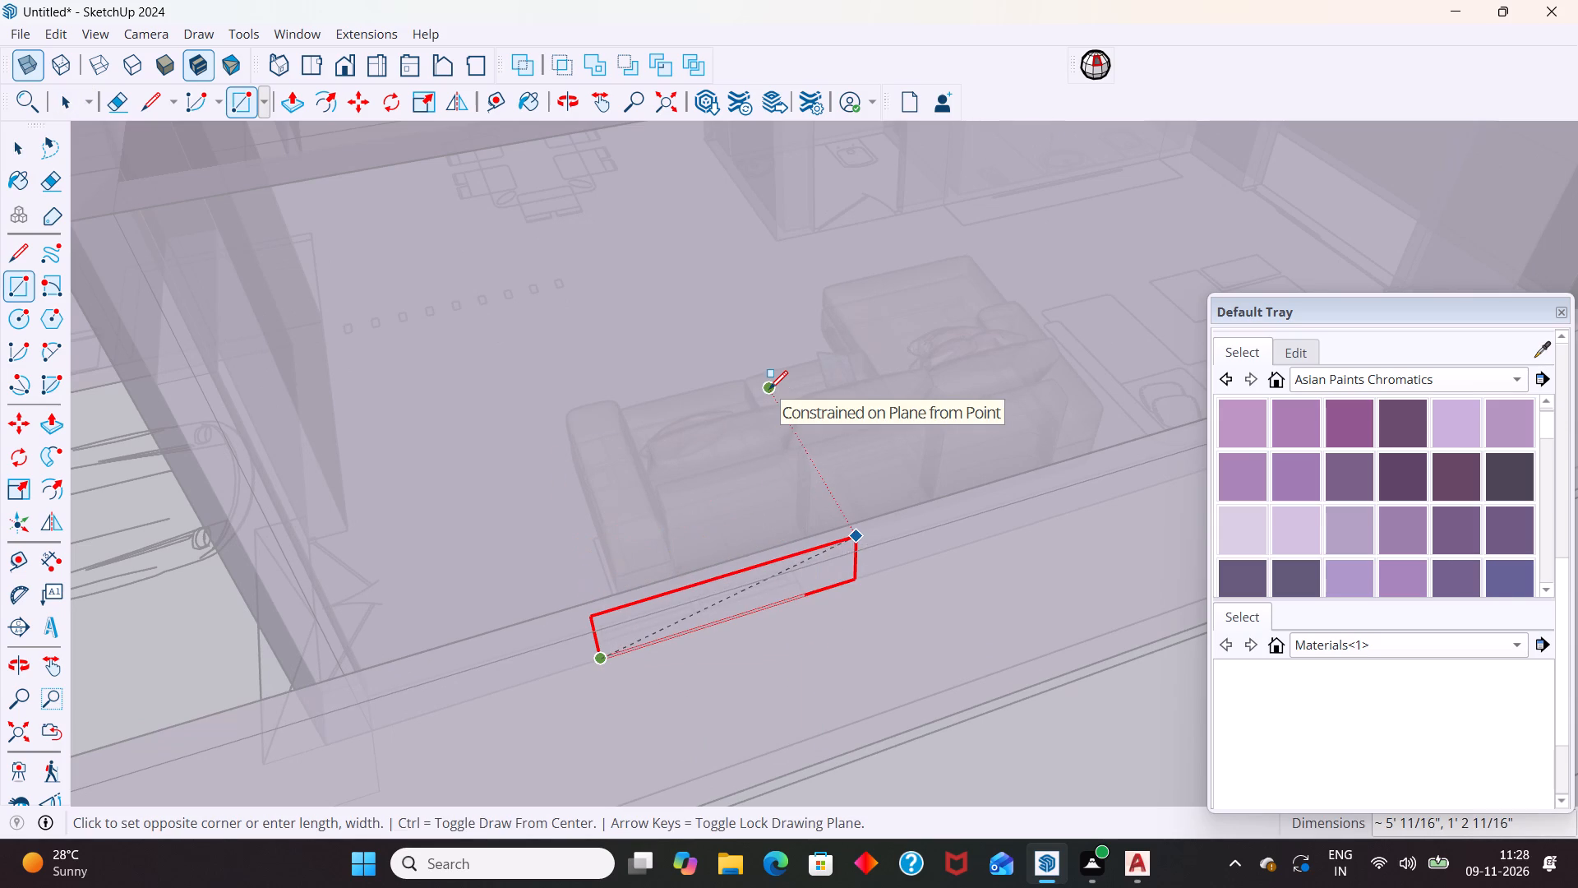
{"action": "type", "text": "4',"}
{"action": "type", "text": "4'"}
{"action": "key", "text": "Return"}
{"action": "key", "text": "space"}
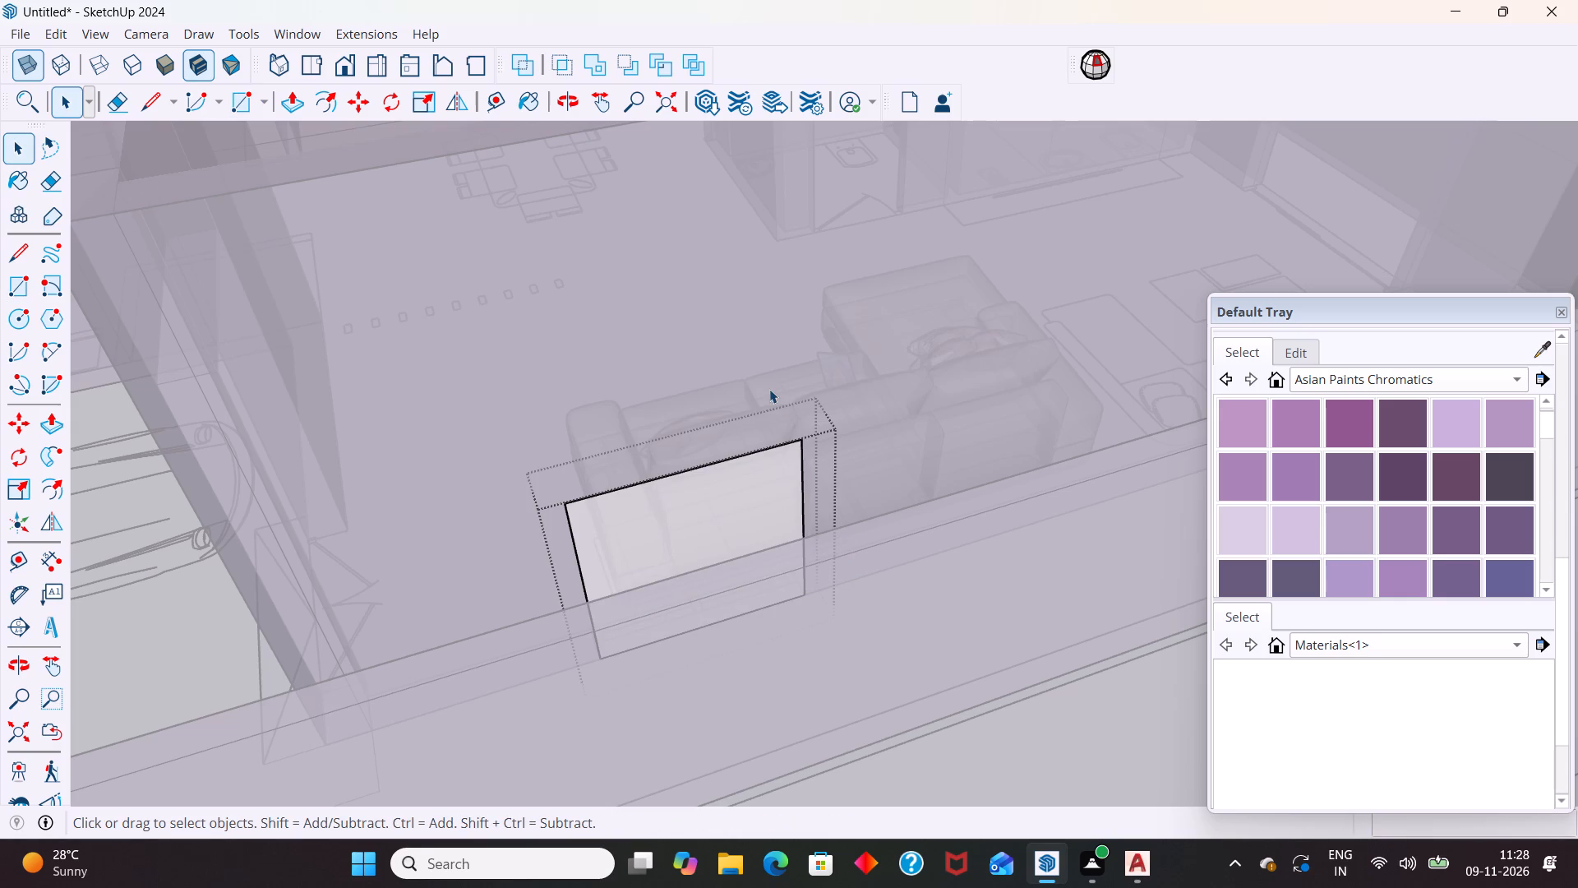
Push/Pull the 4' square face about 11 13/16" outward from the wall to form a block.
{"action": "left_click", "coordinate": [694, 528]}
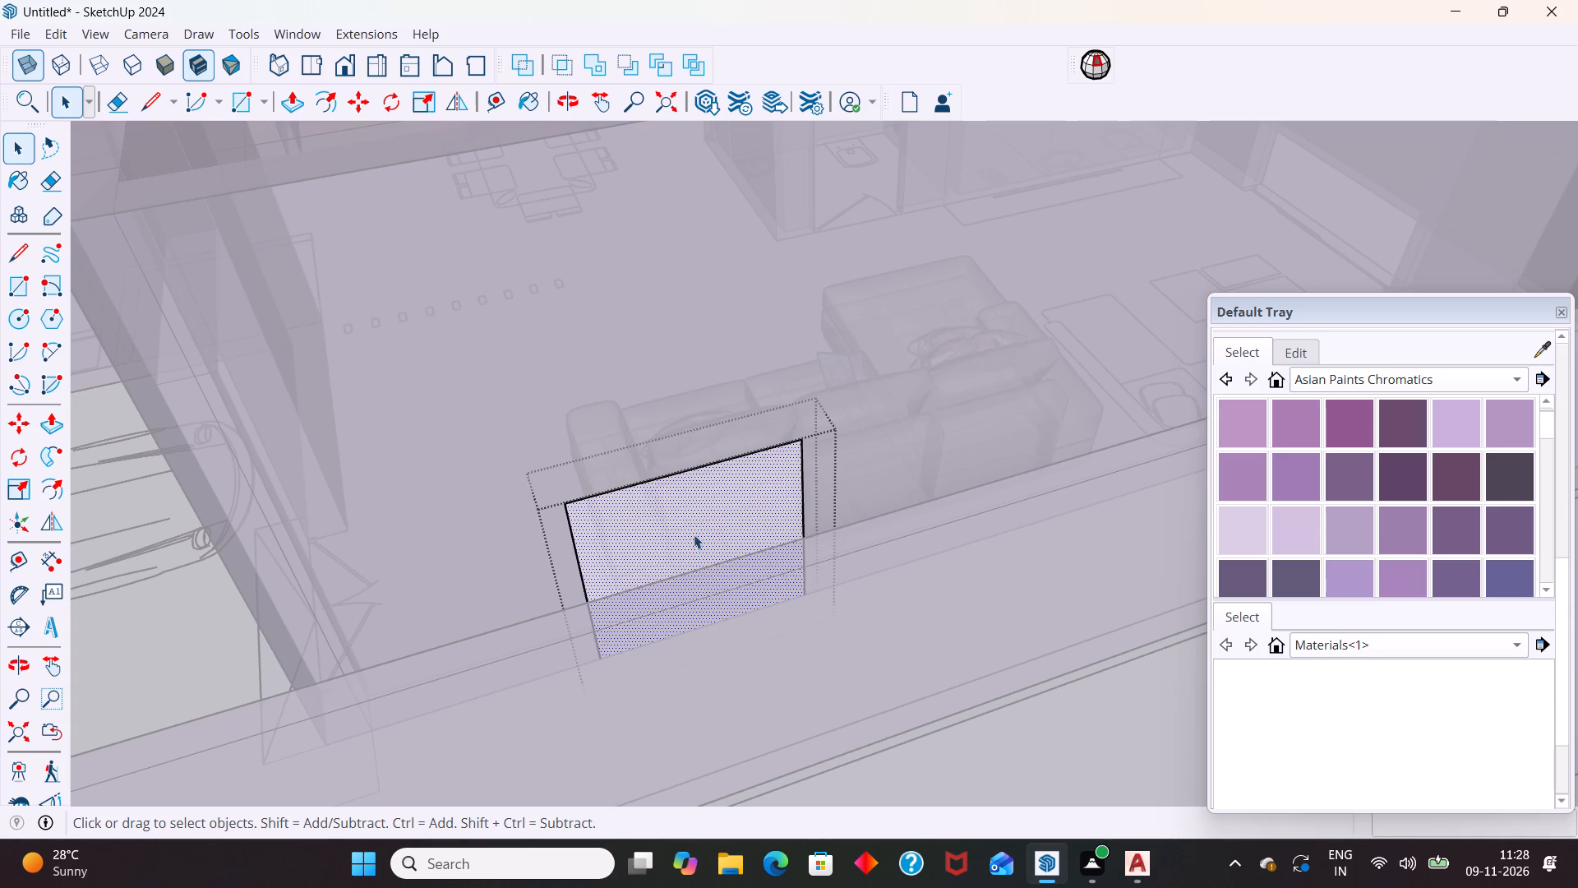
{"action": "middle_click_drag", "start_coordinate": [697, 538], "coordinate": [772, 493]}
{"action": "middle_click_drag", "start_coordinate": [744, 507], "coordinate": [866, 419]}
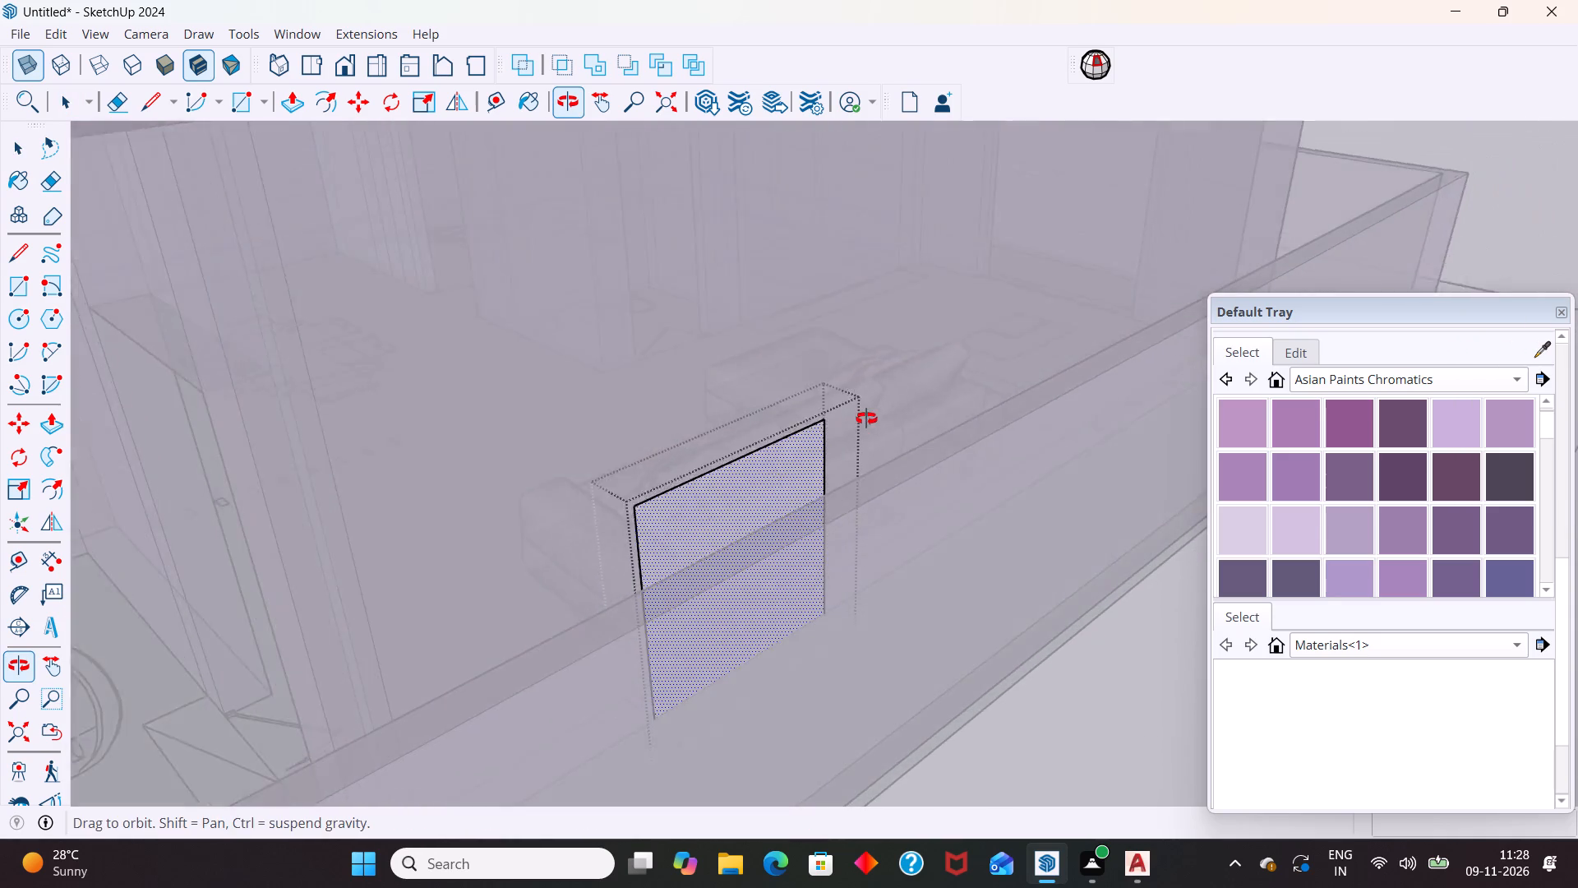
{"action": "middle_click_drag", "start_coordinate": [866, 419], "coordinate": [847, 331]}
{"action": "scroll", "coordinate": [835, 306], "scroll_direction": "down", "scroll_amount": 6}
{"action": "middle_click_drag", "start_coordinate": [546, 582], "coordinate": [640, 641]}
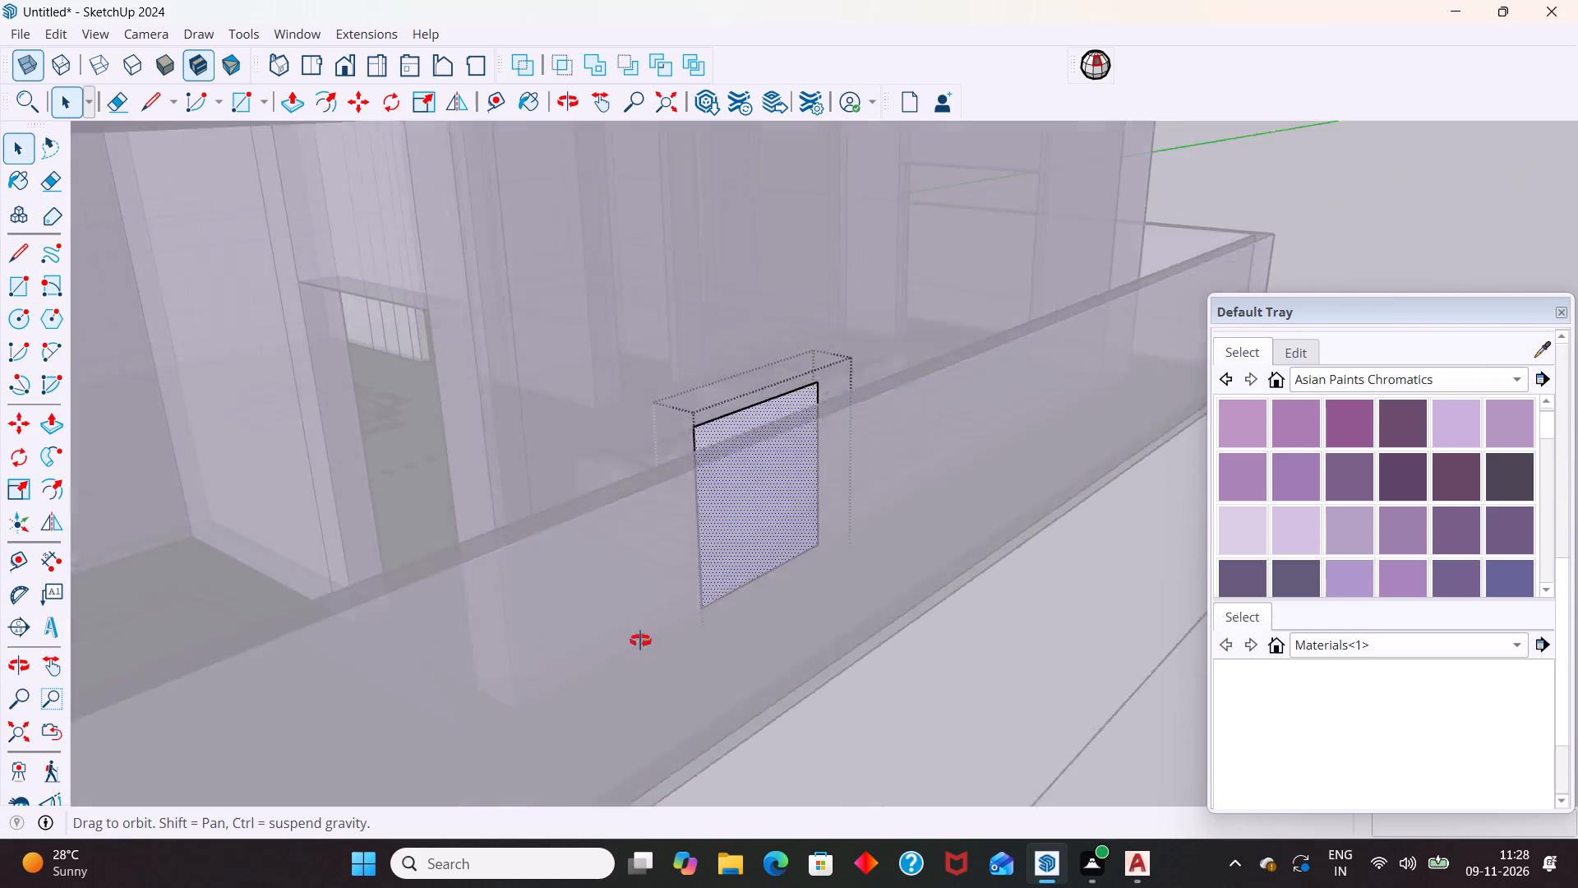
{"action": "middle_click_drag", "start_coordinate": [640, 641], "coordinate": [676, 660]}
{"action": "scroll", "coordinate": [737, 417], "scroll_direction": "up", "scroll_amount": 5}
{"action": "middle_click_drag", "start_coordinate": [643, 493], "coordinate": [741, 656]}
{"action": "scroll", "coordinate": [768, 597], "scroll_direction": "up", "scroll_amount": 4}
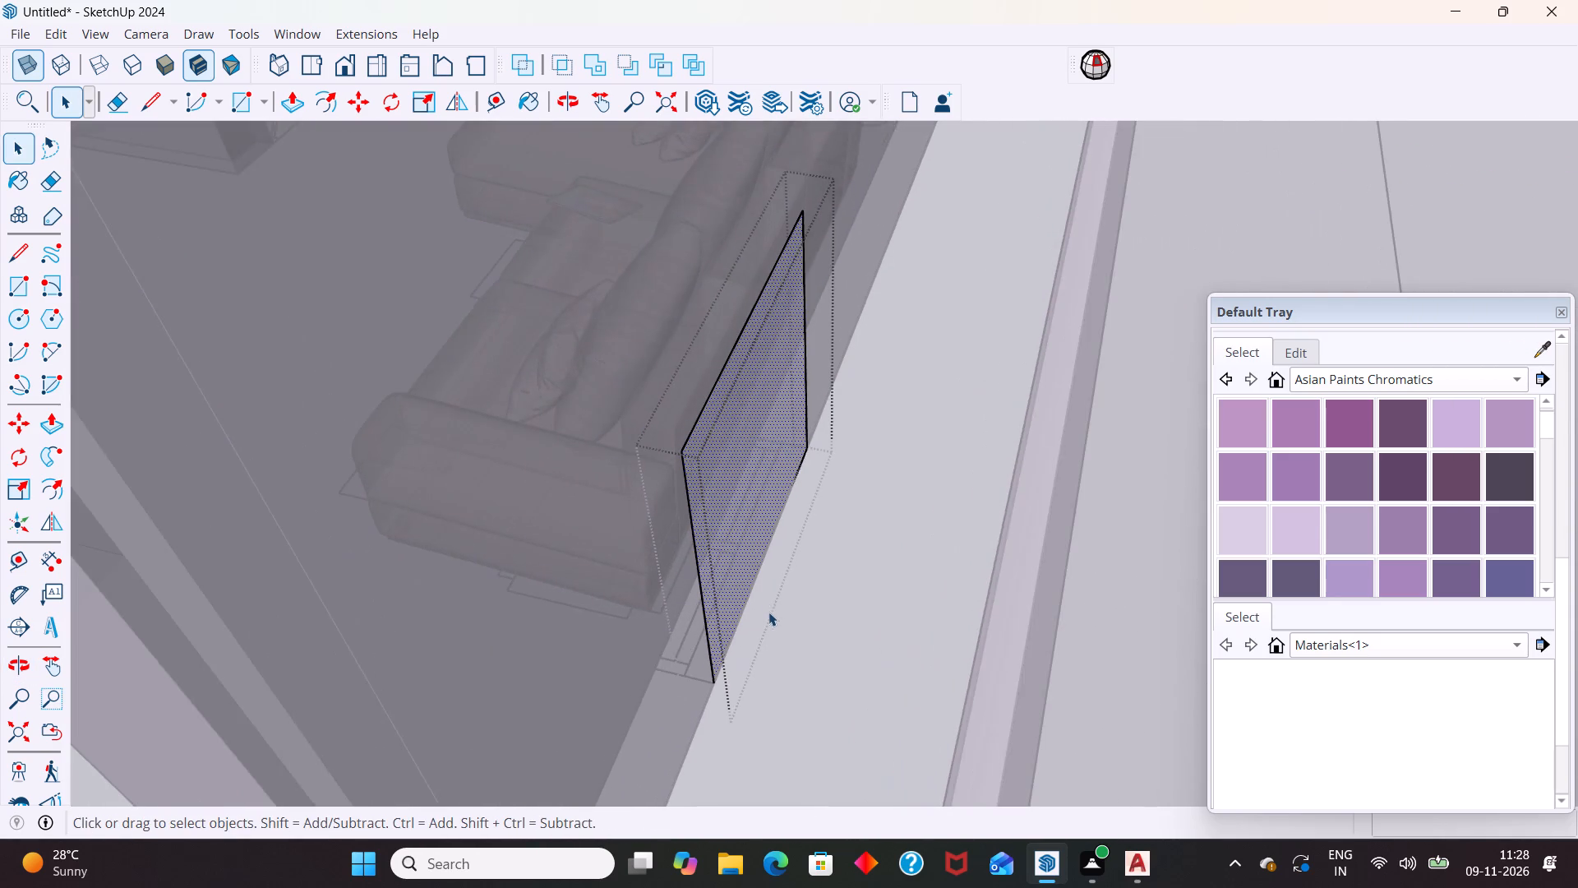
{"action": "middle_click_drag", "start_coordinate": [770, 613], "coordinate": [704, 623]}
{"action": "scroll", "coordinate": [714, 551], "scroll_direction": "up", "scroll_amount": 5}
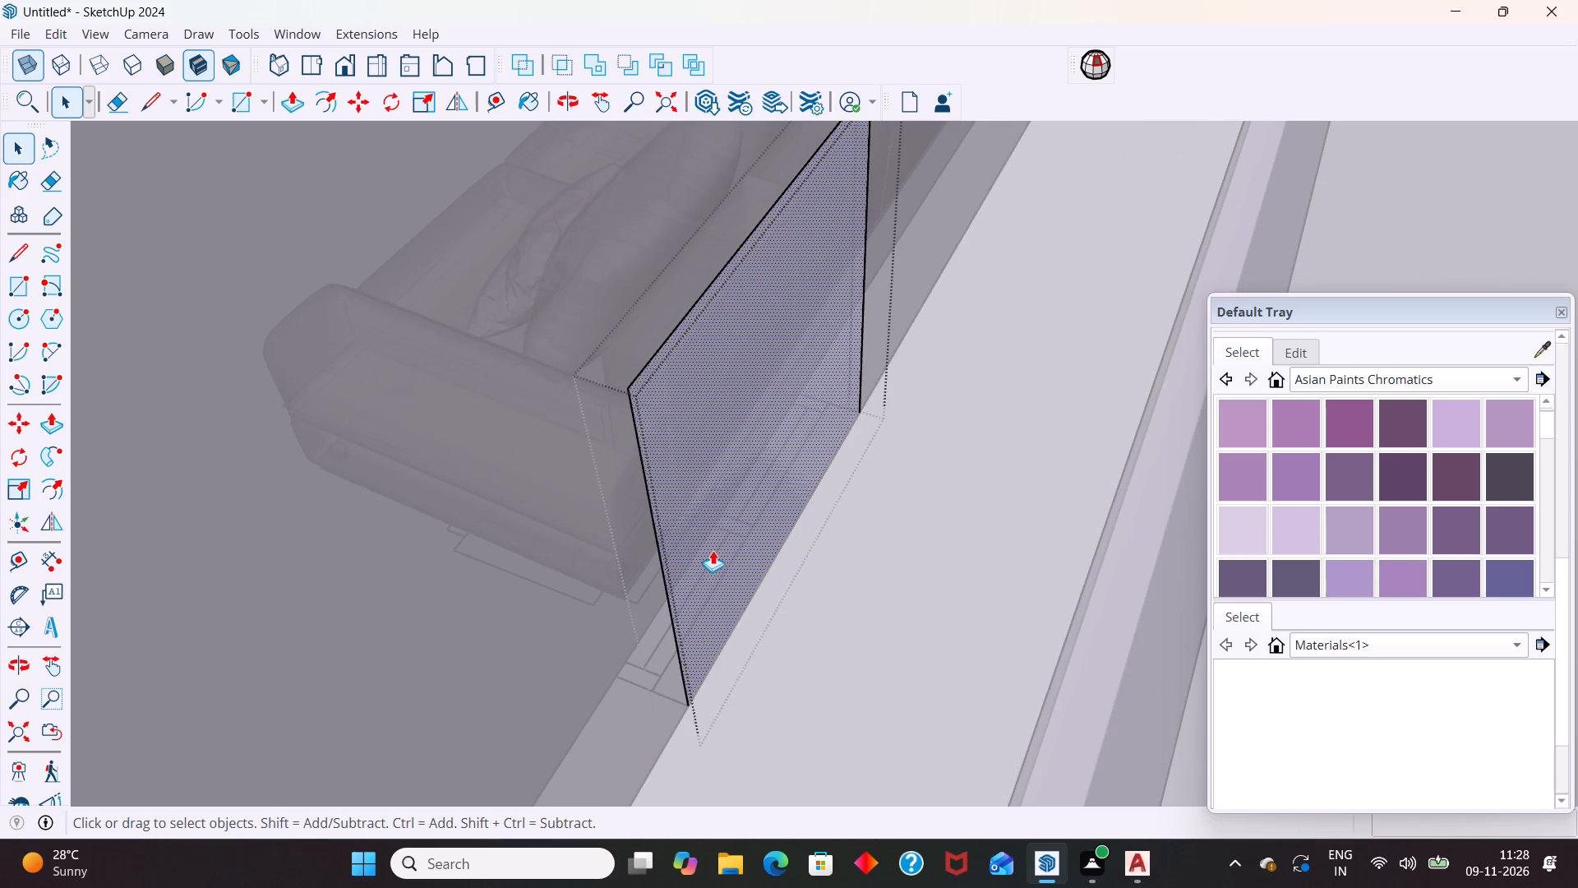
{"action": "key", "text": "p"}
{"action": "left_click", "coordinate": [712, 550]}
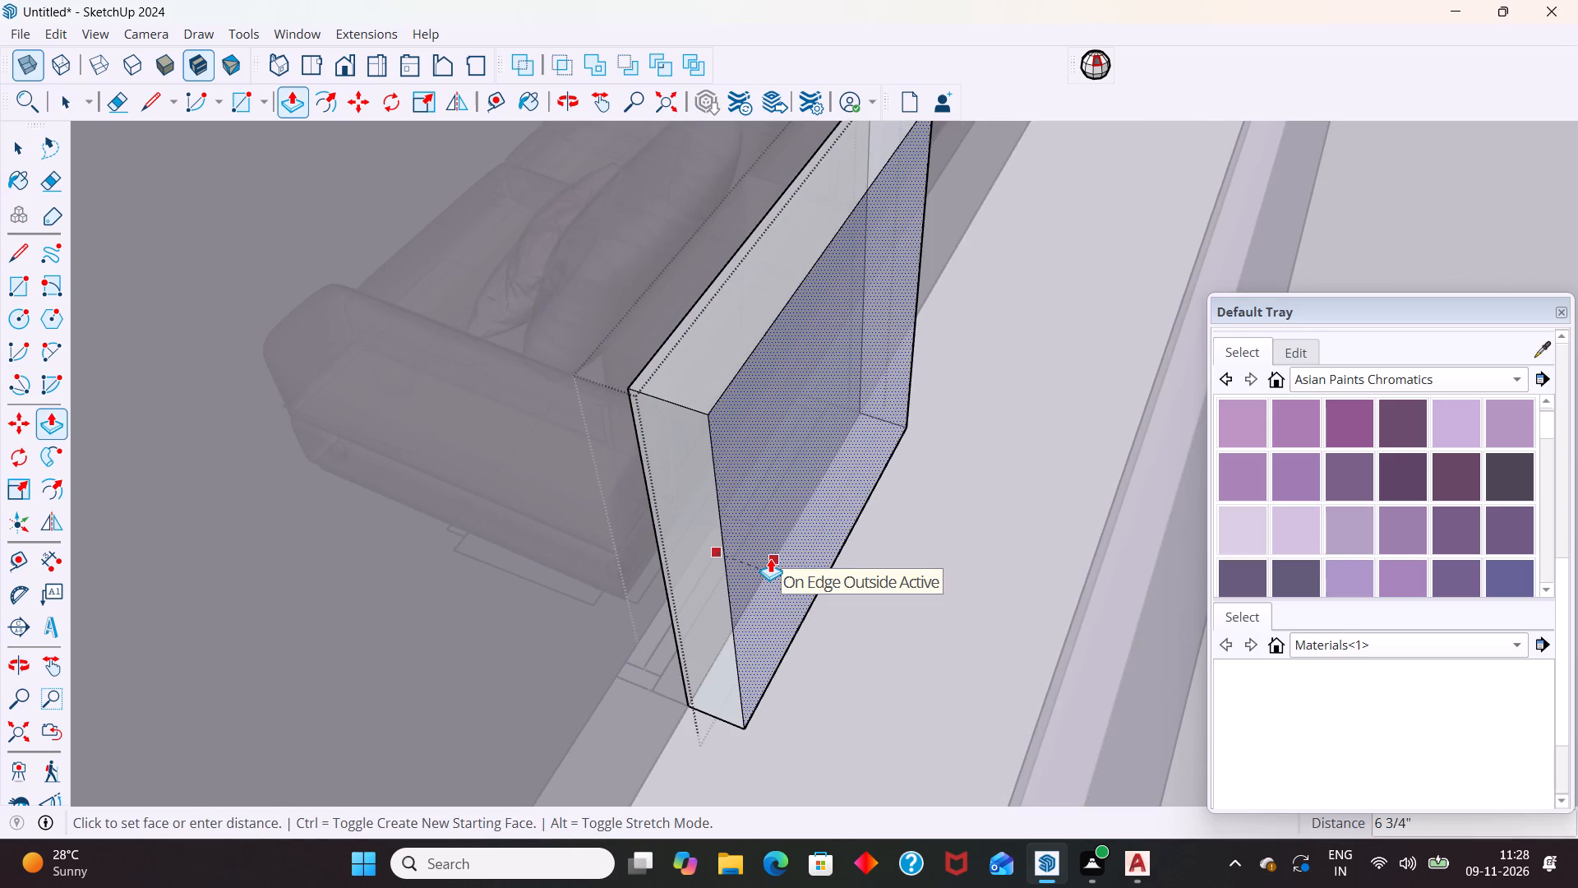
{"action": "left_click", "coordinate": [814, 567]}
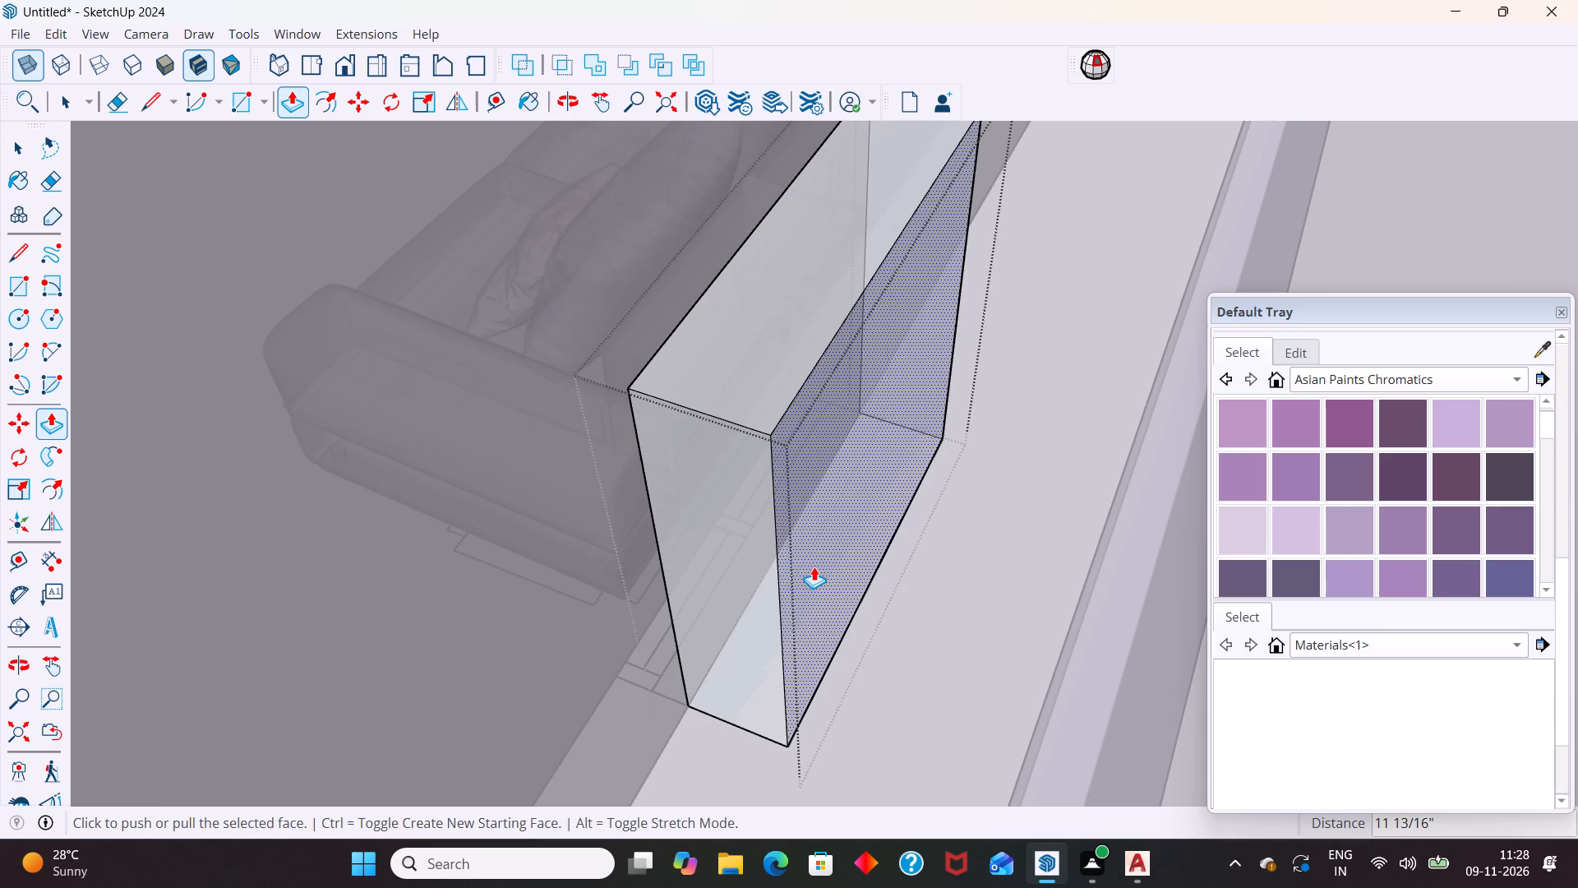
{"action": "middle_click_drag", "start_coordinate": [691, 641], "coordinate": [785, 619]}
{"action": "key", "text": "space"}
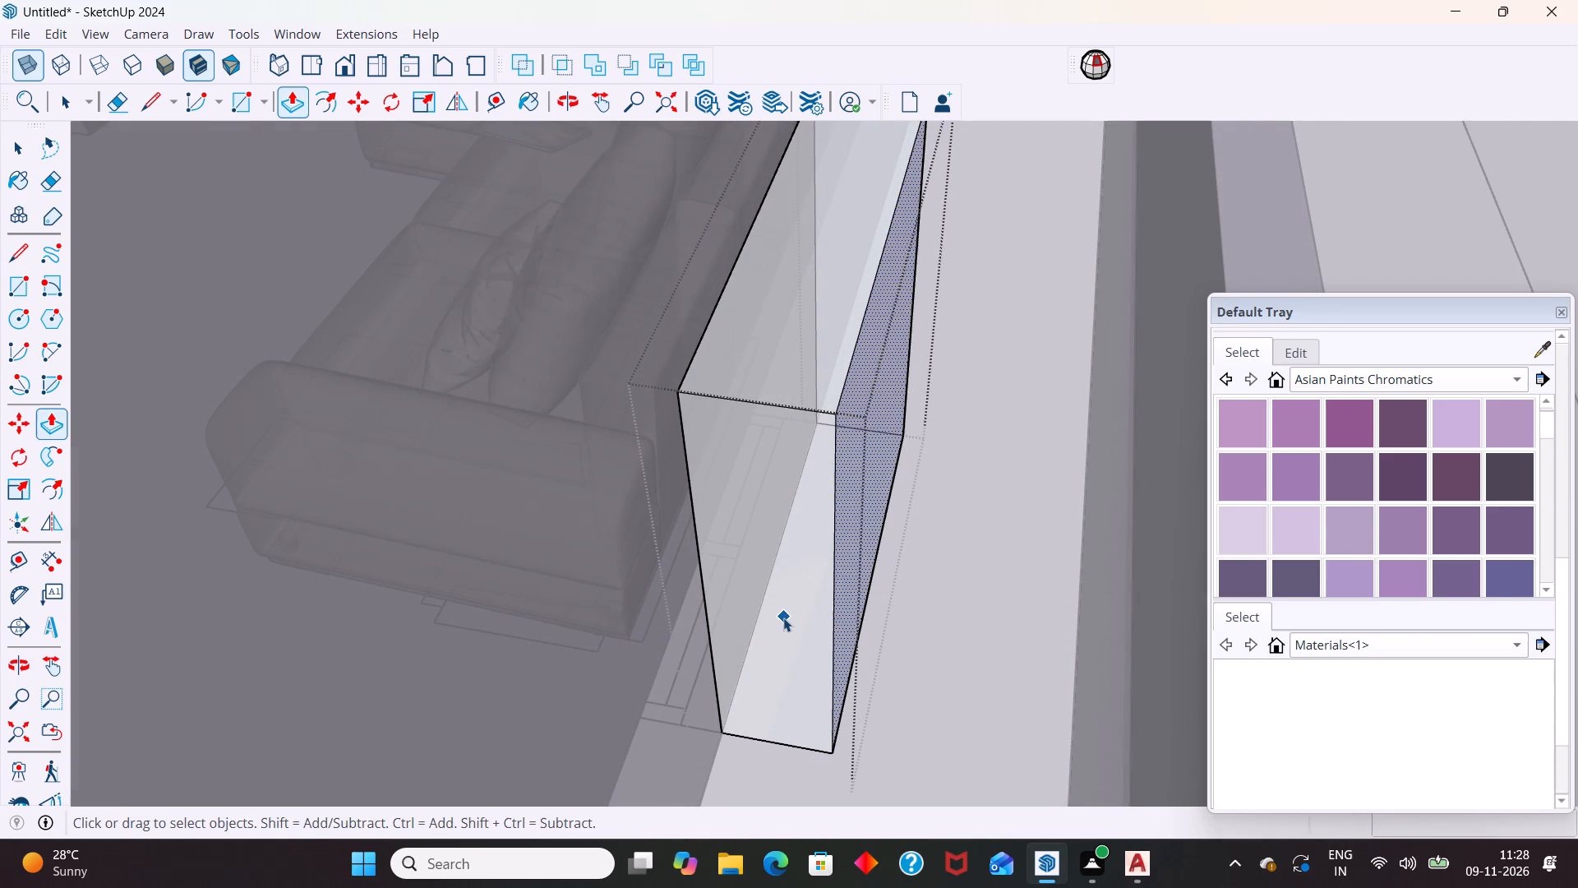
Select the whole block and move it 4 1/2" into the wall from its lower inner corner.
{"action": "scroll", "coordinate": [741, 717], "scroll_direction": "up", "scroll_amount": 1}
{"action": "double_click", "coordinate": [741, 722]}
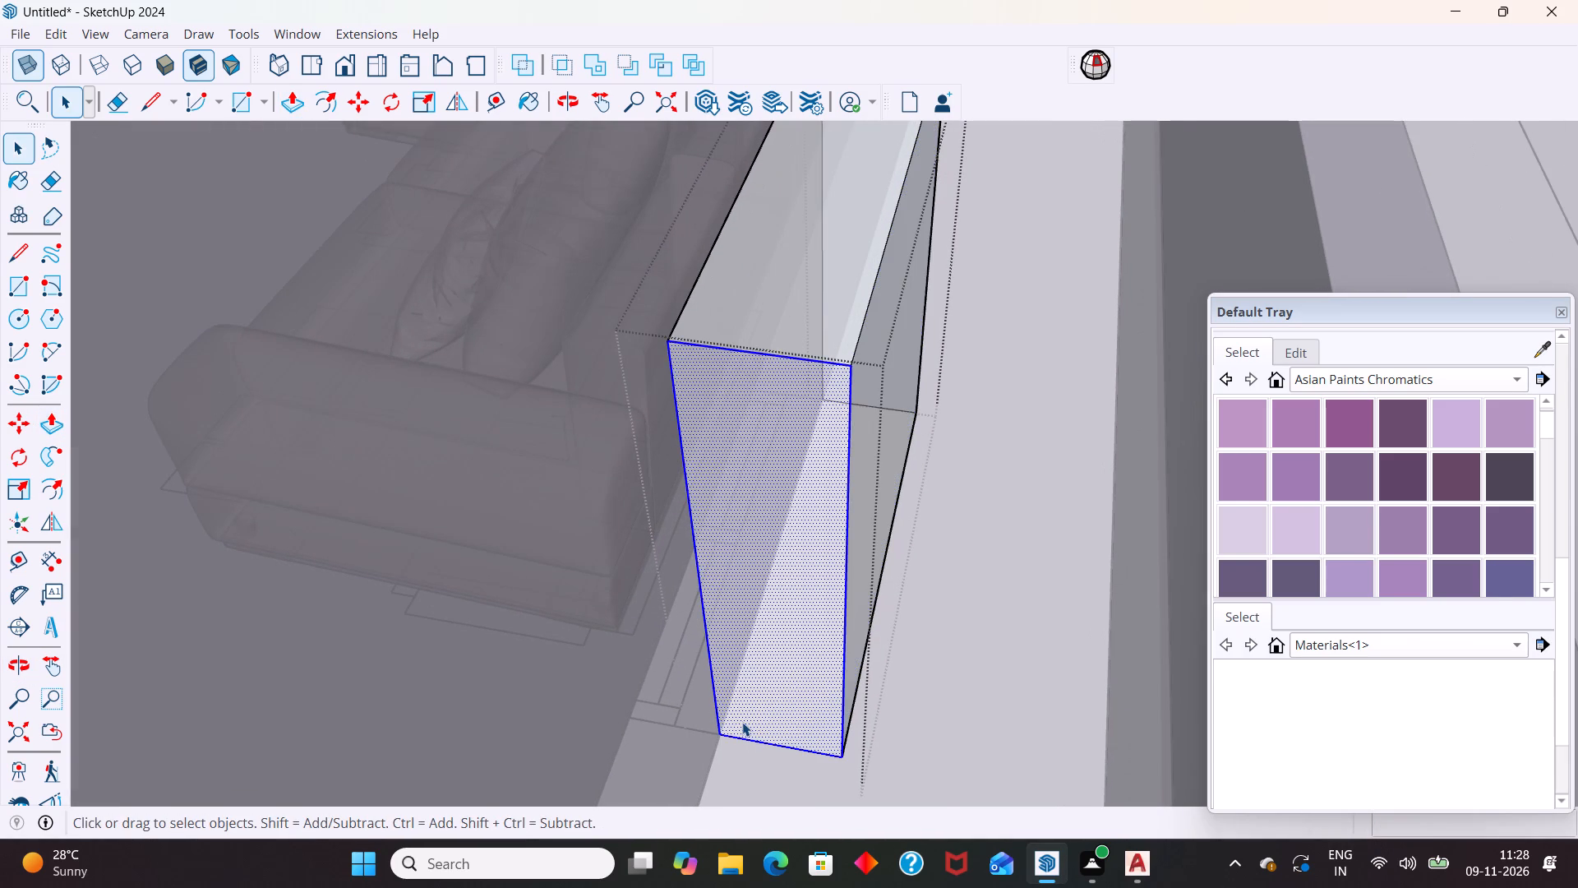
{"action": "left_click", "coordinate": [742, 722]}
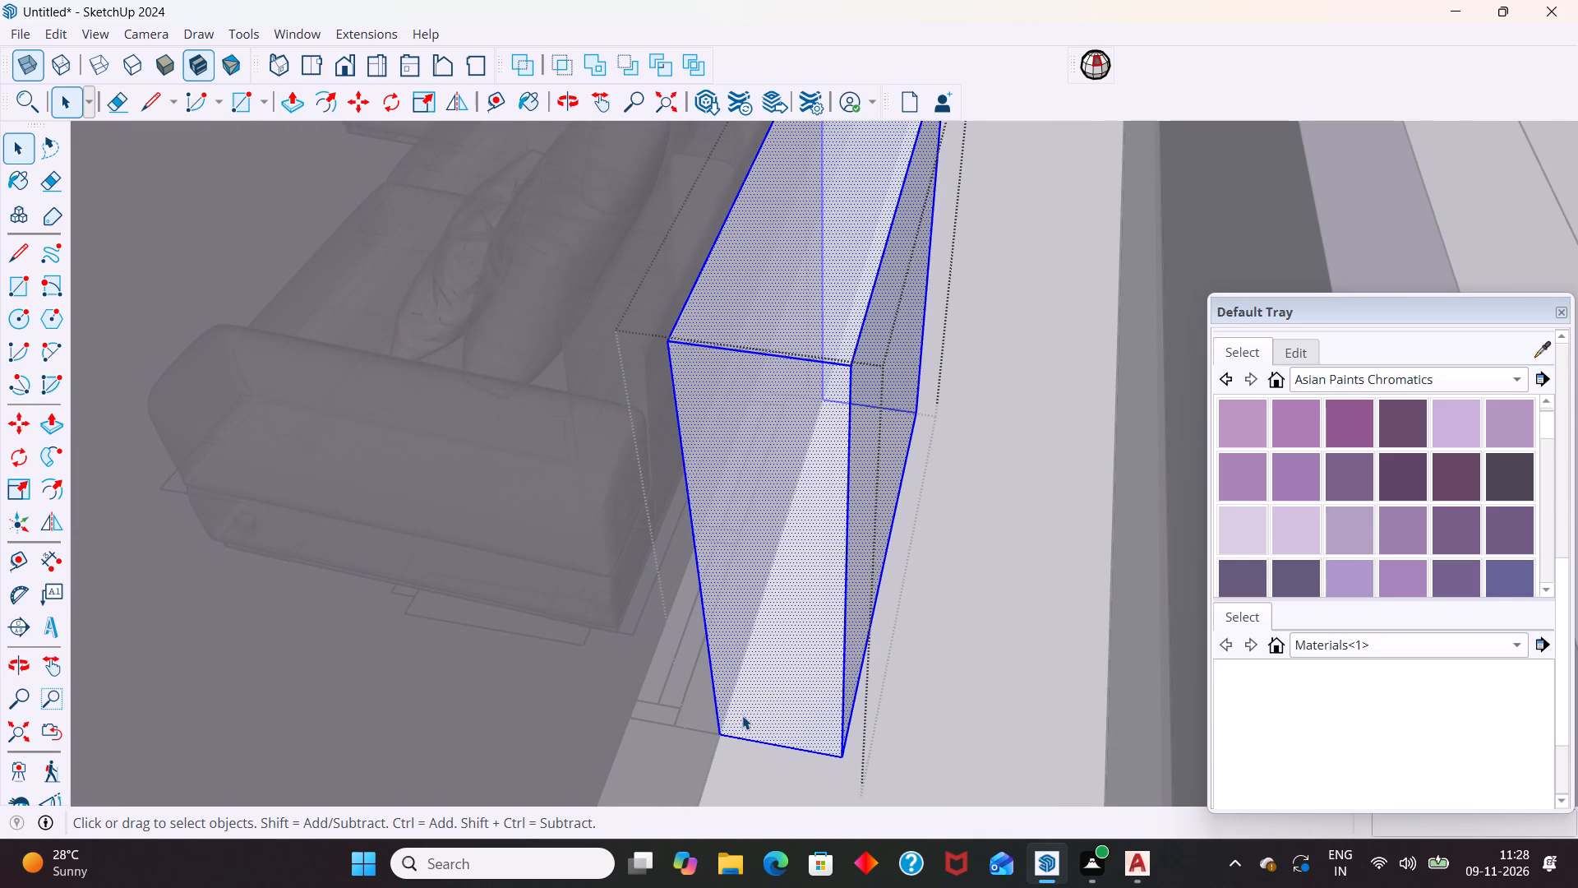
{"action": "middle_click_drag", "start_coordinate": [675, 727], "coordinate": [727, 738]}
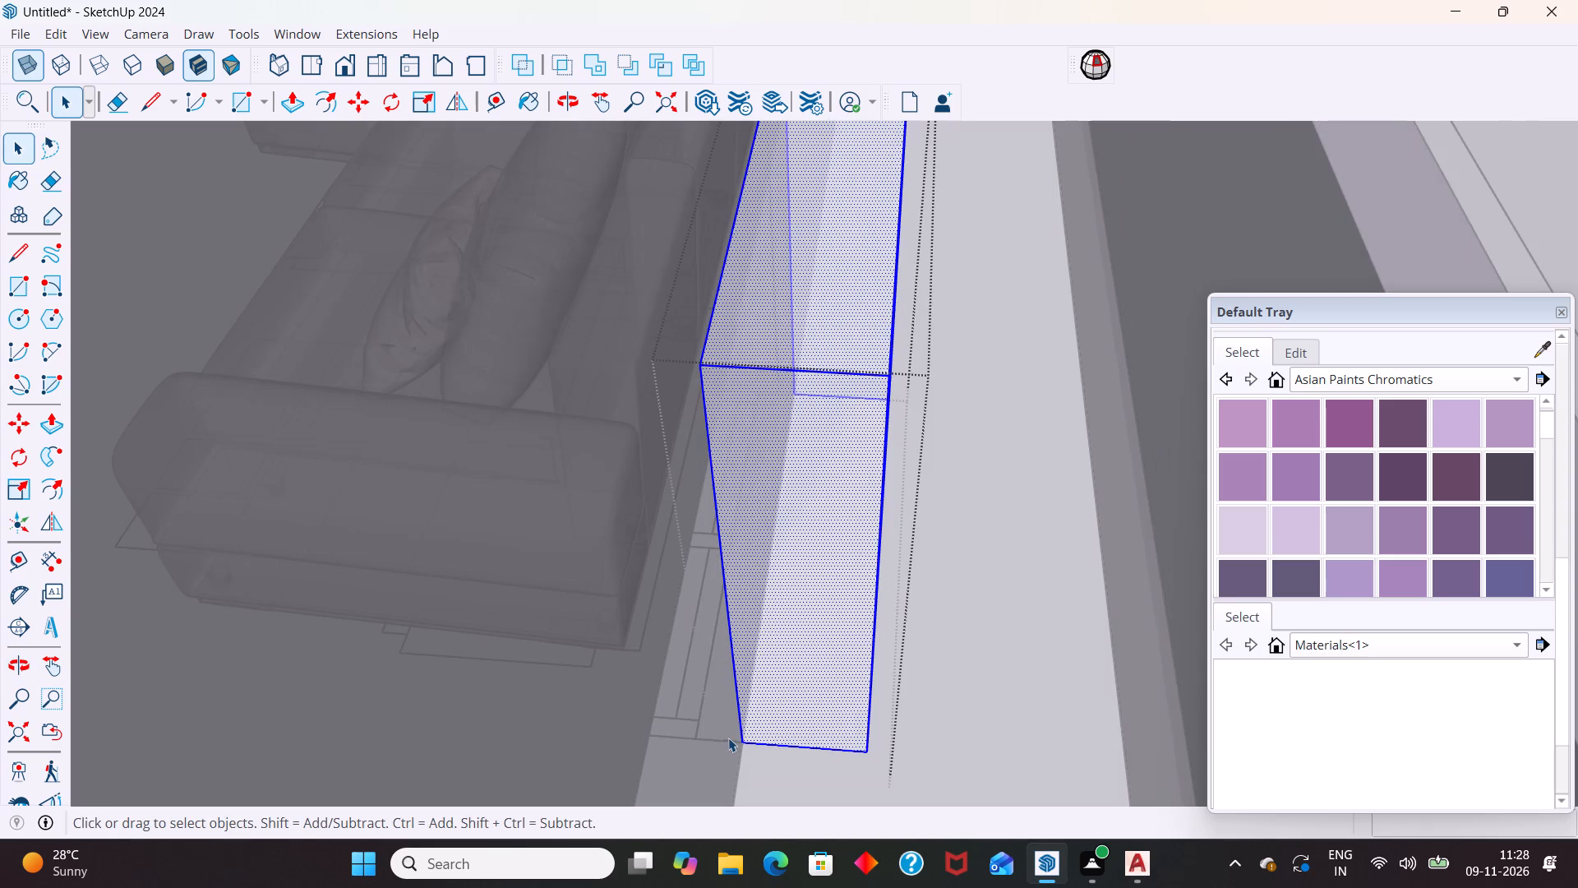
{"action": "key", "text": "m"}
{"action": "left_click", "coordinate": [745, 745]}
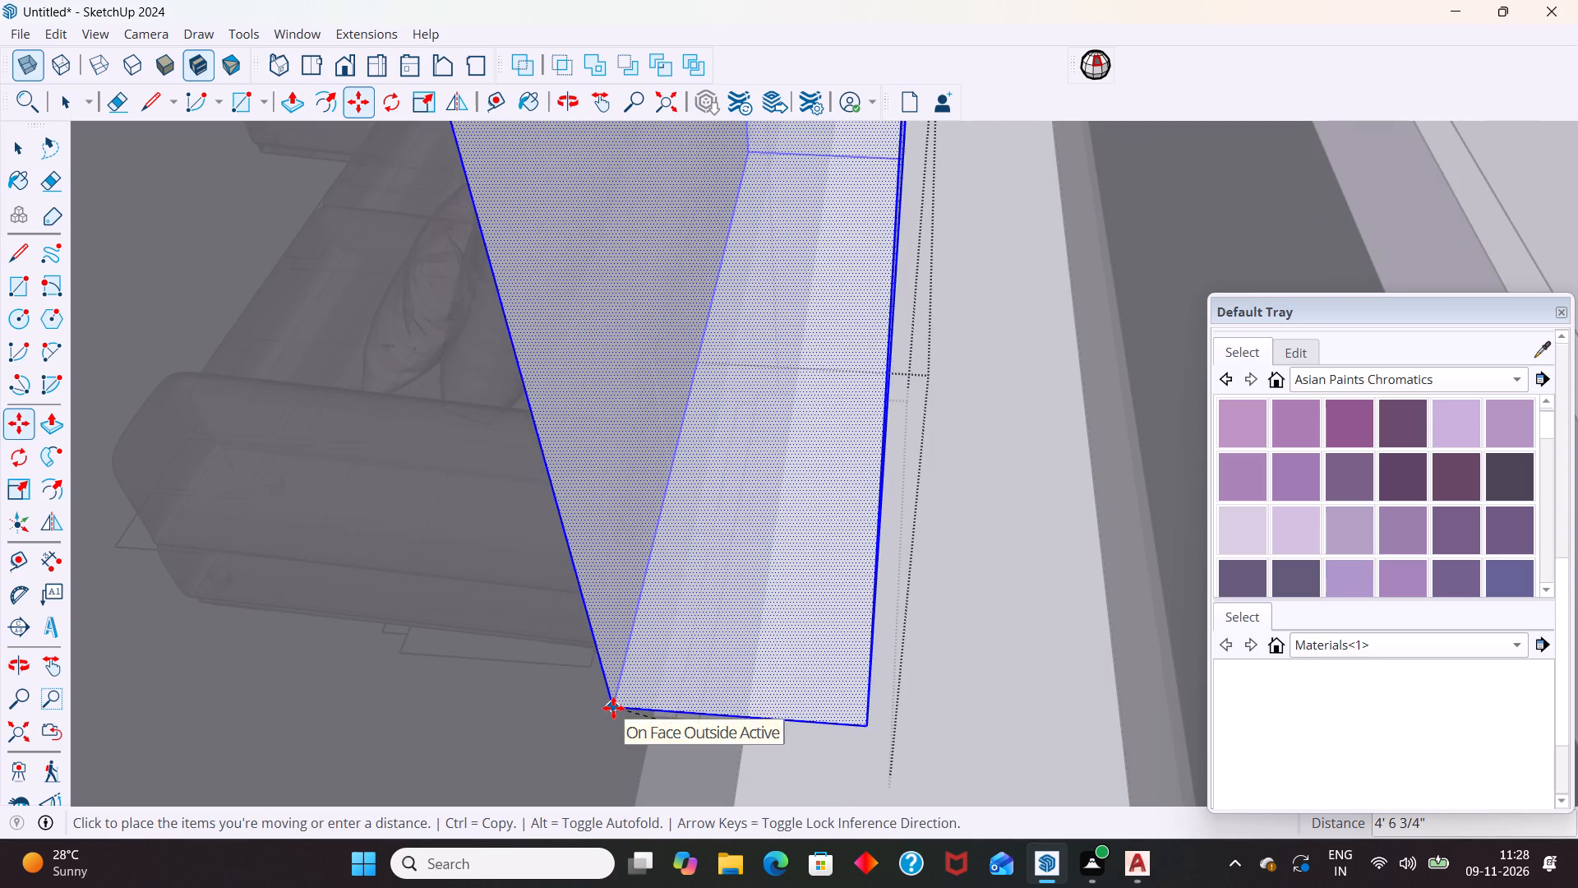
{"action": "scroll", "coordinate": [613, 708], "scroll_direction": "down", "scroll_amount": 14}
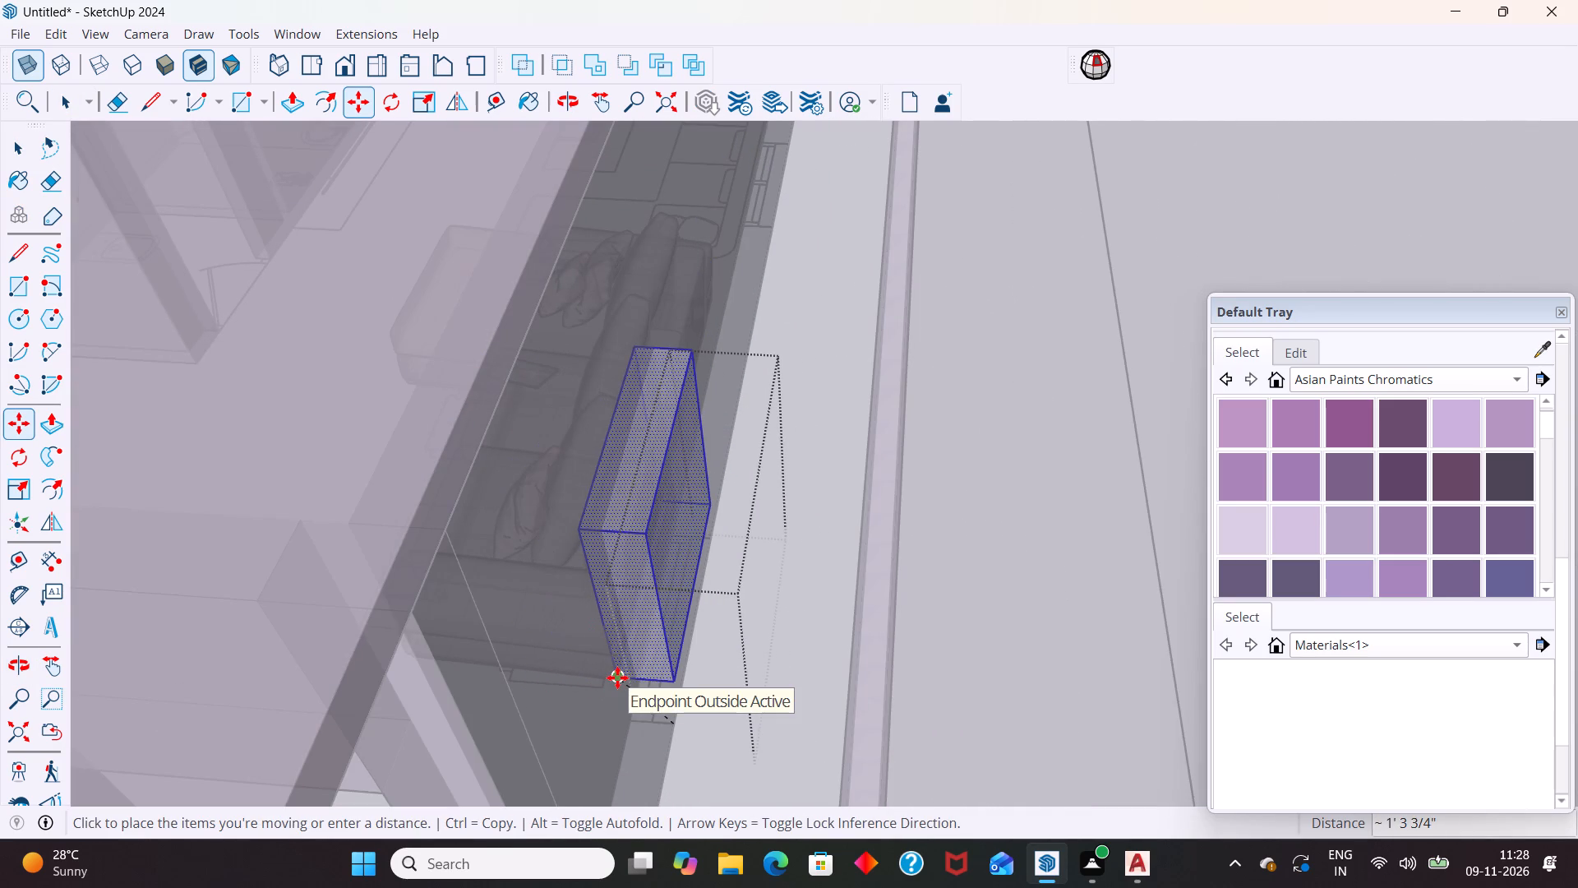
{"action": "scroll", "coordinate": [617, 678], "scroll_direction": "up", "scroll_amount": 4}
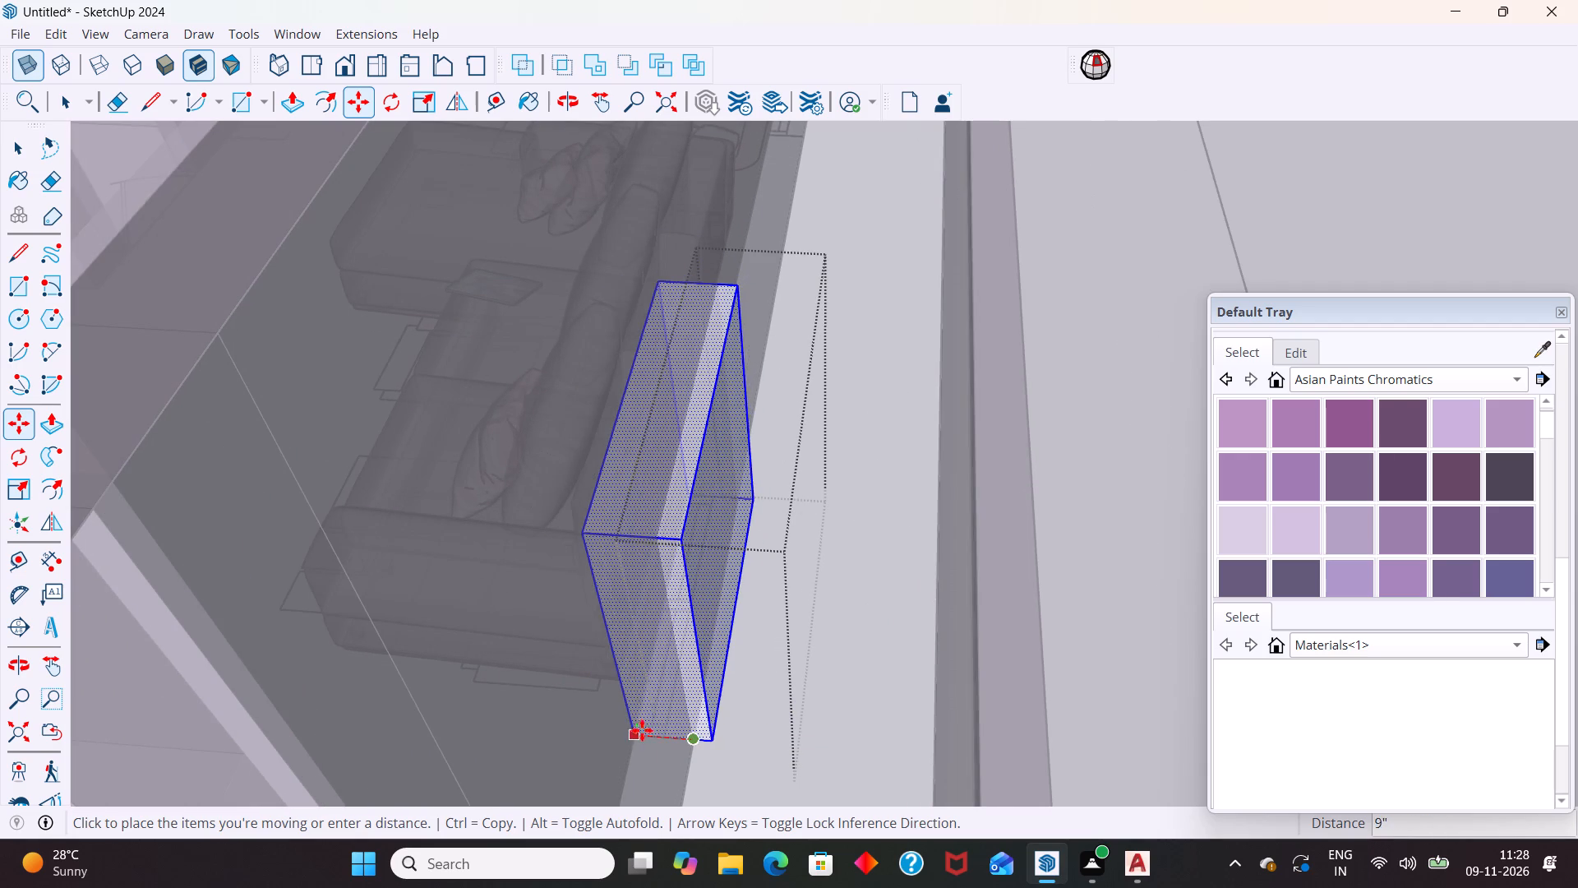
{"action": "left_click", "coordinate": [661, 736]}
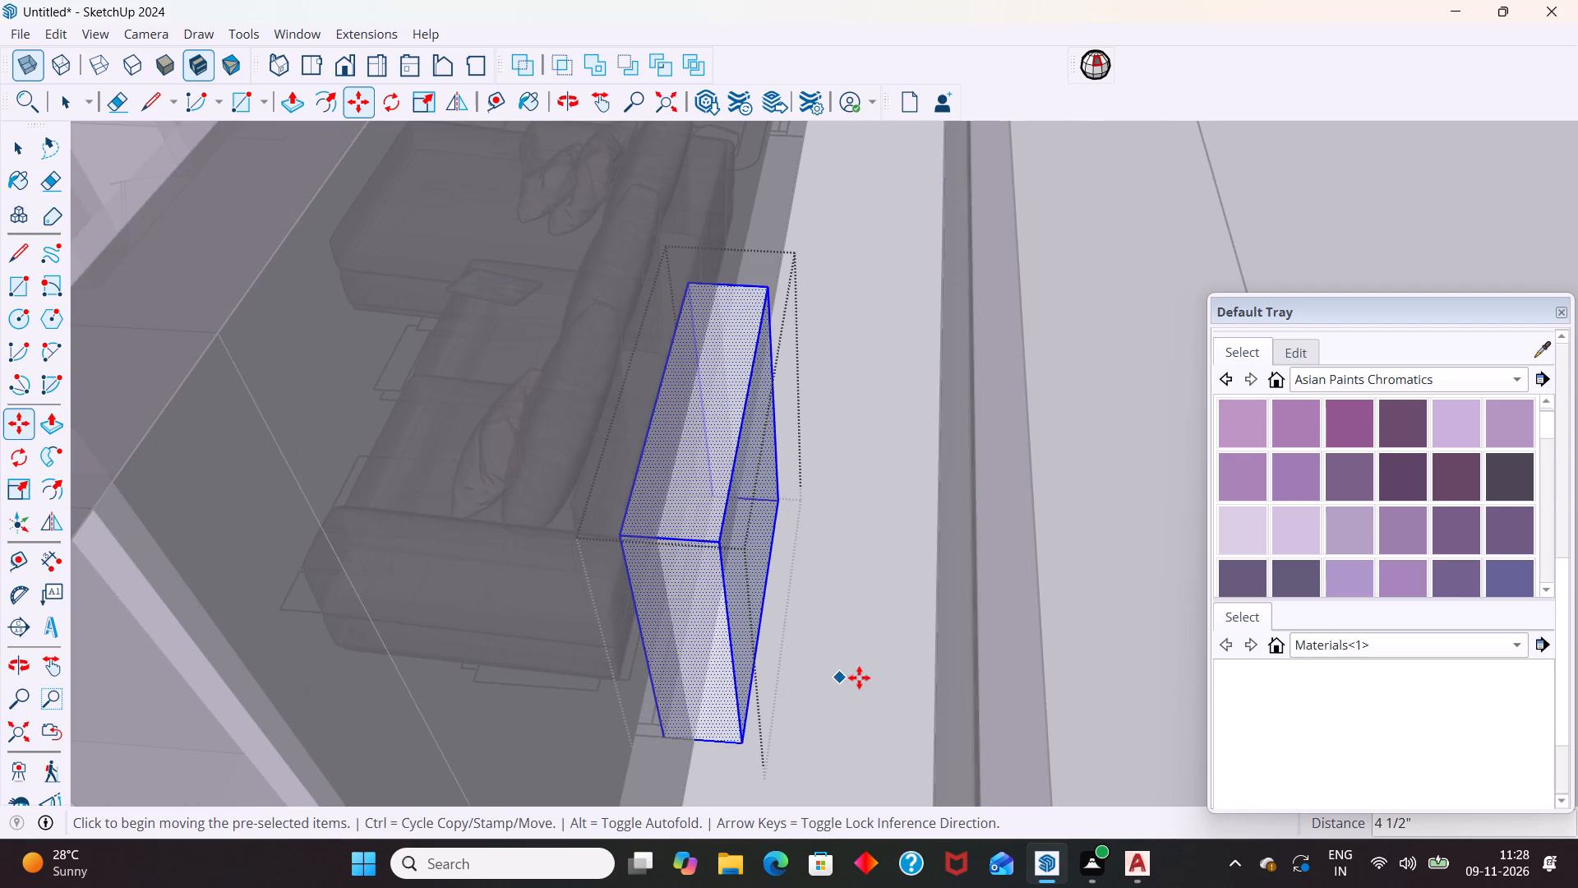
Move the block farther inward, using the wall's outer face as base point and the block's lower inner corner as target.
{"action": "middle_click_drag", "start_coordinate": [859, 679], "coordinate": [683, 659]}
{"action": "scroll", "coordinate": [657, 666], "scroll_direction": "up", "scroll_amount": 8}
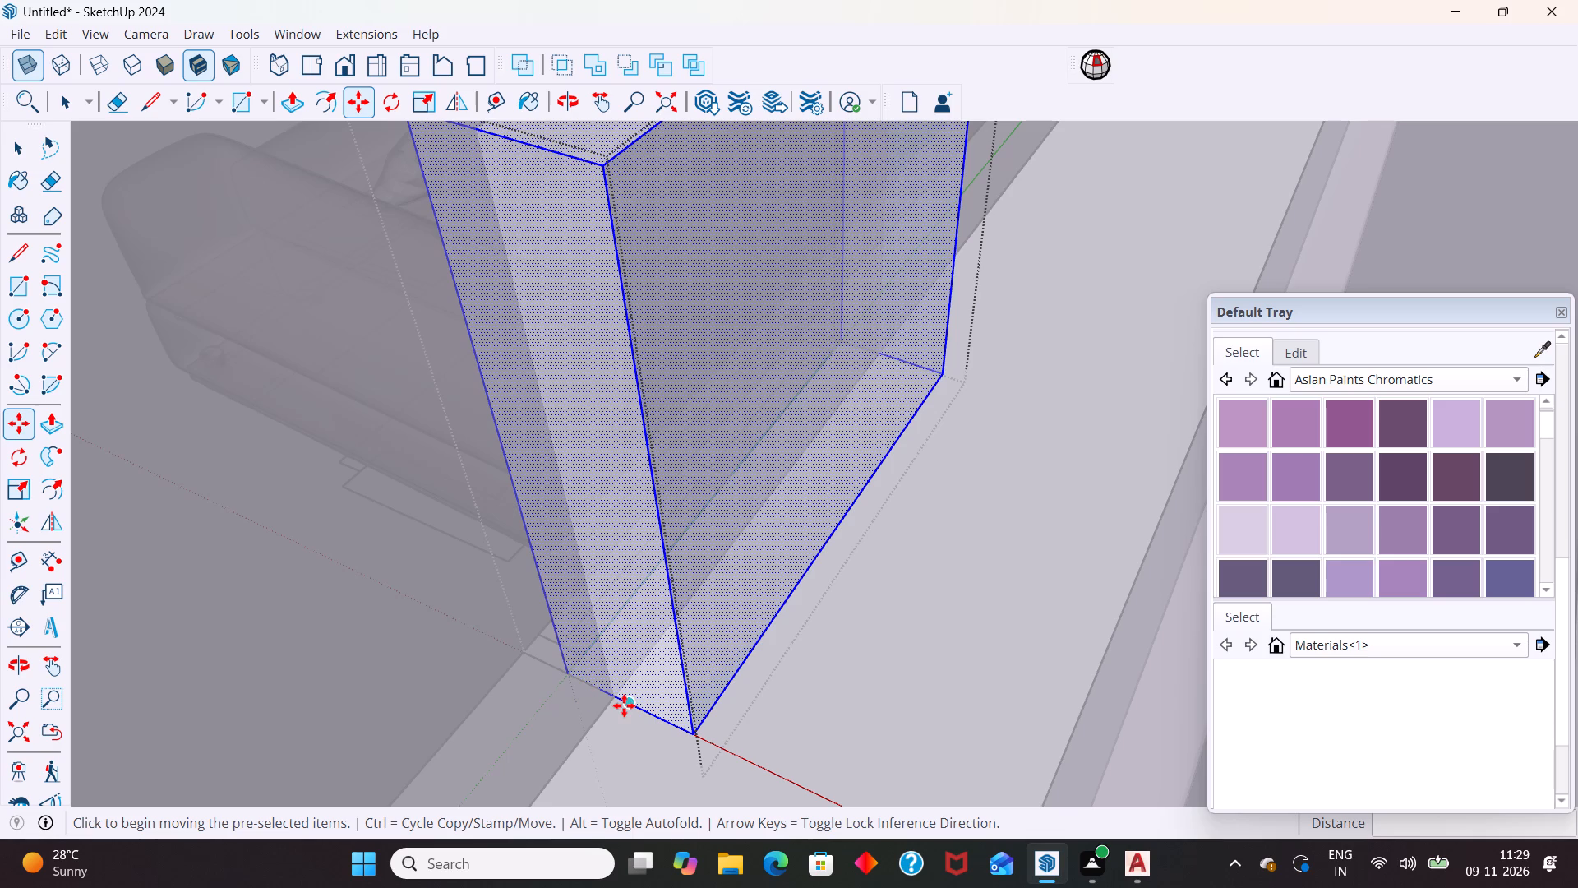
{"action": "left_click", "coordinate": [624, 705]}
{"action": "left_click", "coordinate": [566, 672]}
Examine how the block sits across the wall thickness from several angles.
{"action": "scroll", "coordinate": [662, 668], "scroll_direction": "down", "scroll_amount": 11}
{"action": "middle_click_drag", "start_coordinate": [670, 683], "coordinate": [629, 705]}
{"action": "scroll", "coordinate": [599, 597], "scroll_direction": "up", "scroll_amount": 5}
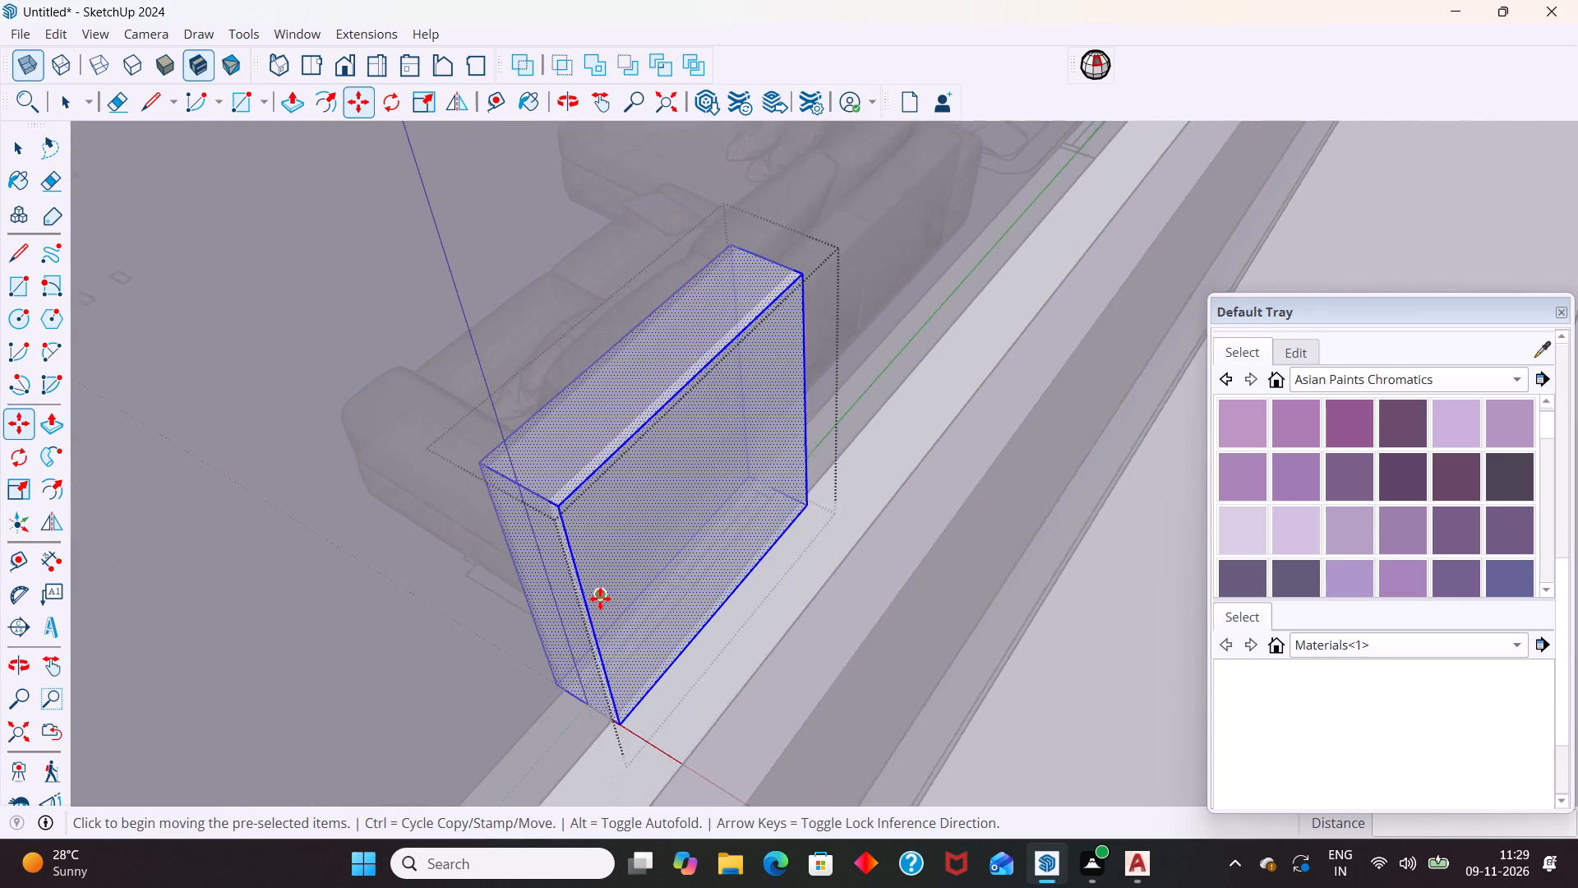
{"action": "scroll", "coordinate": [600, 599], "scroll_direction": "up", "scroll_amount": 1}
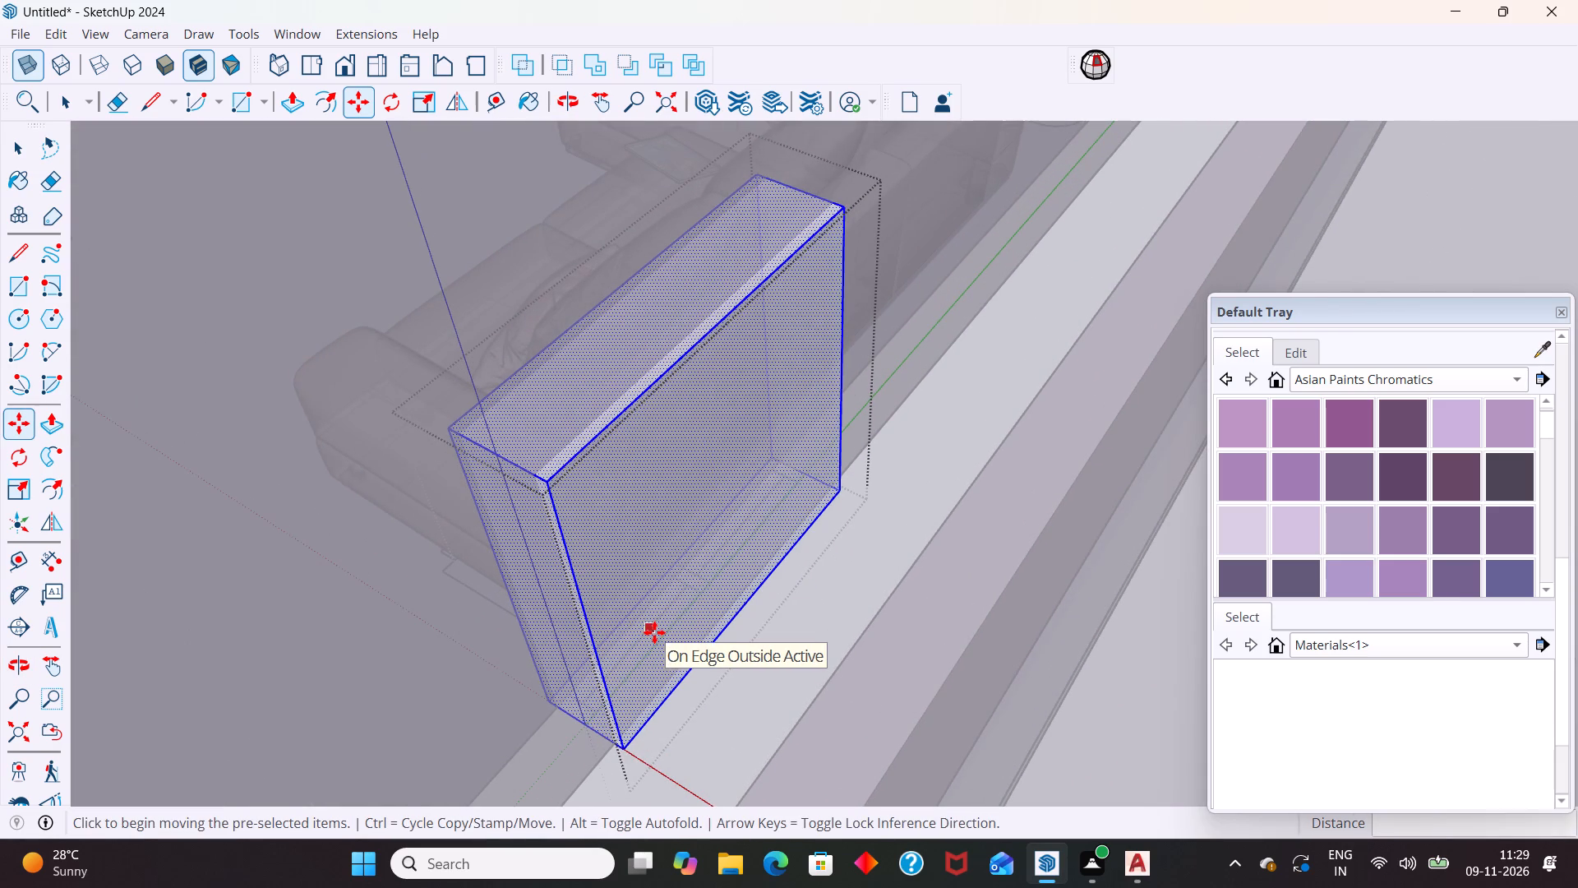
{"action": "middle_click_drag", "start_coordinate": [621, 772], "coordinate": [648, 769]}
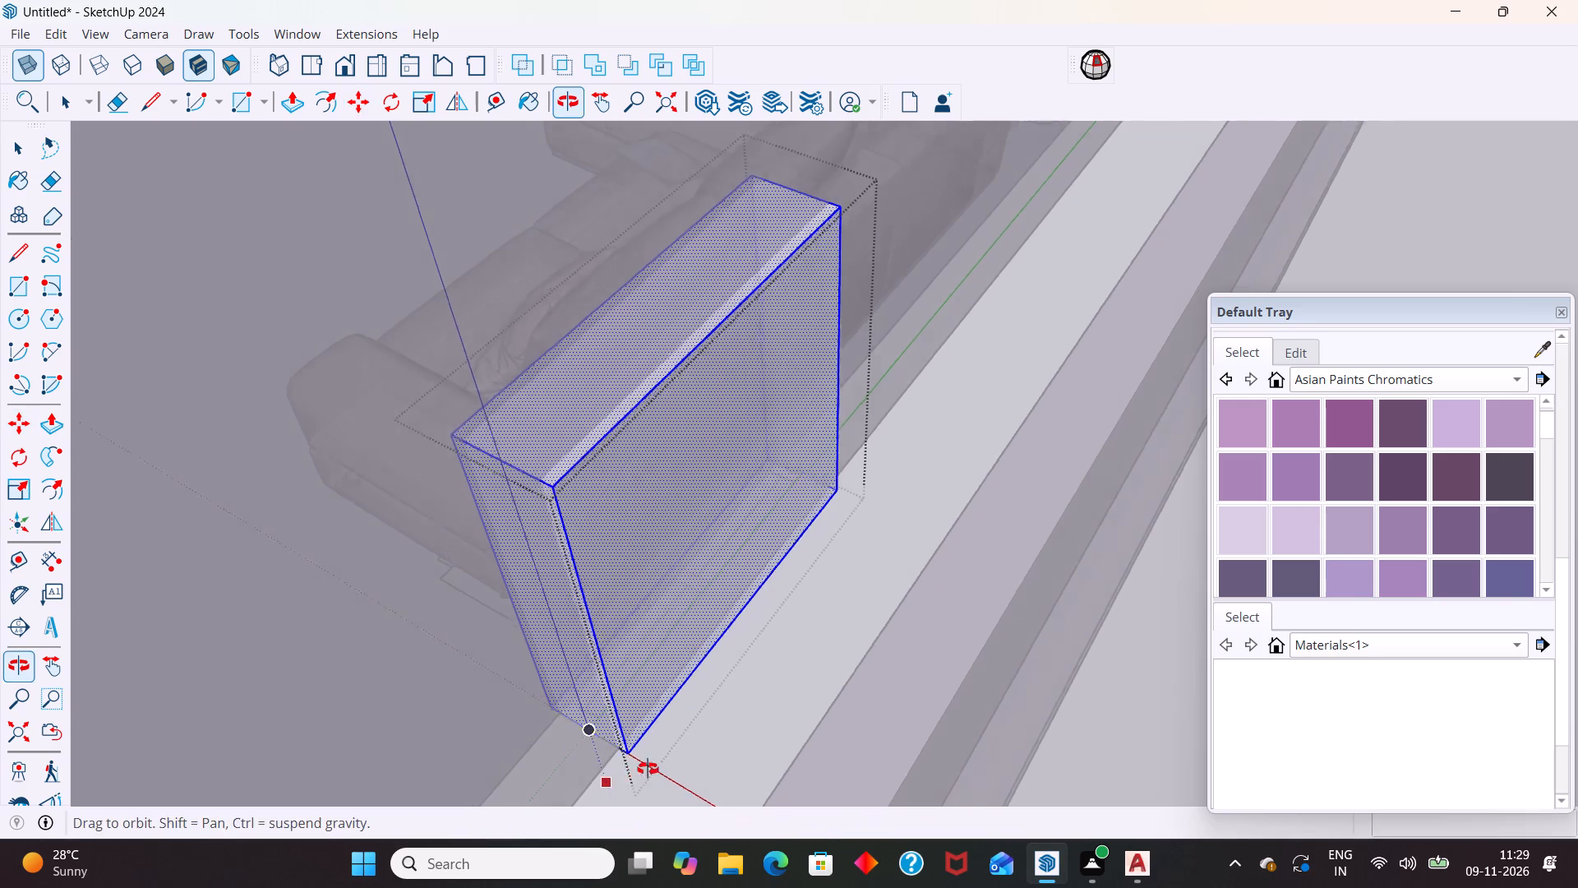
{"action": "middle_click_drag", "start_coordinate": [648, 769], "coordinate": [687, 757]}
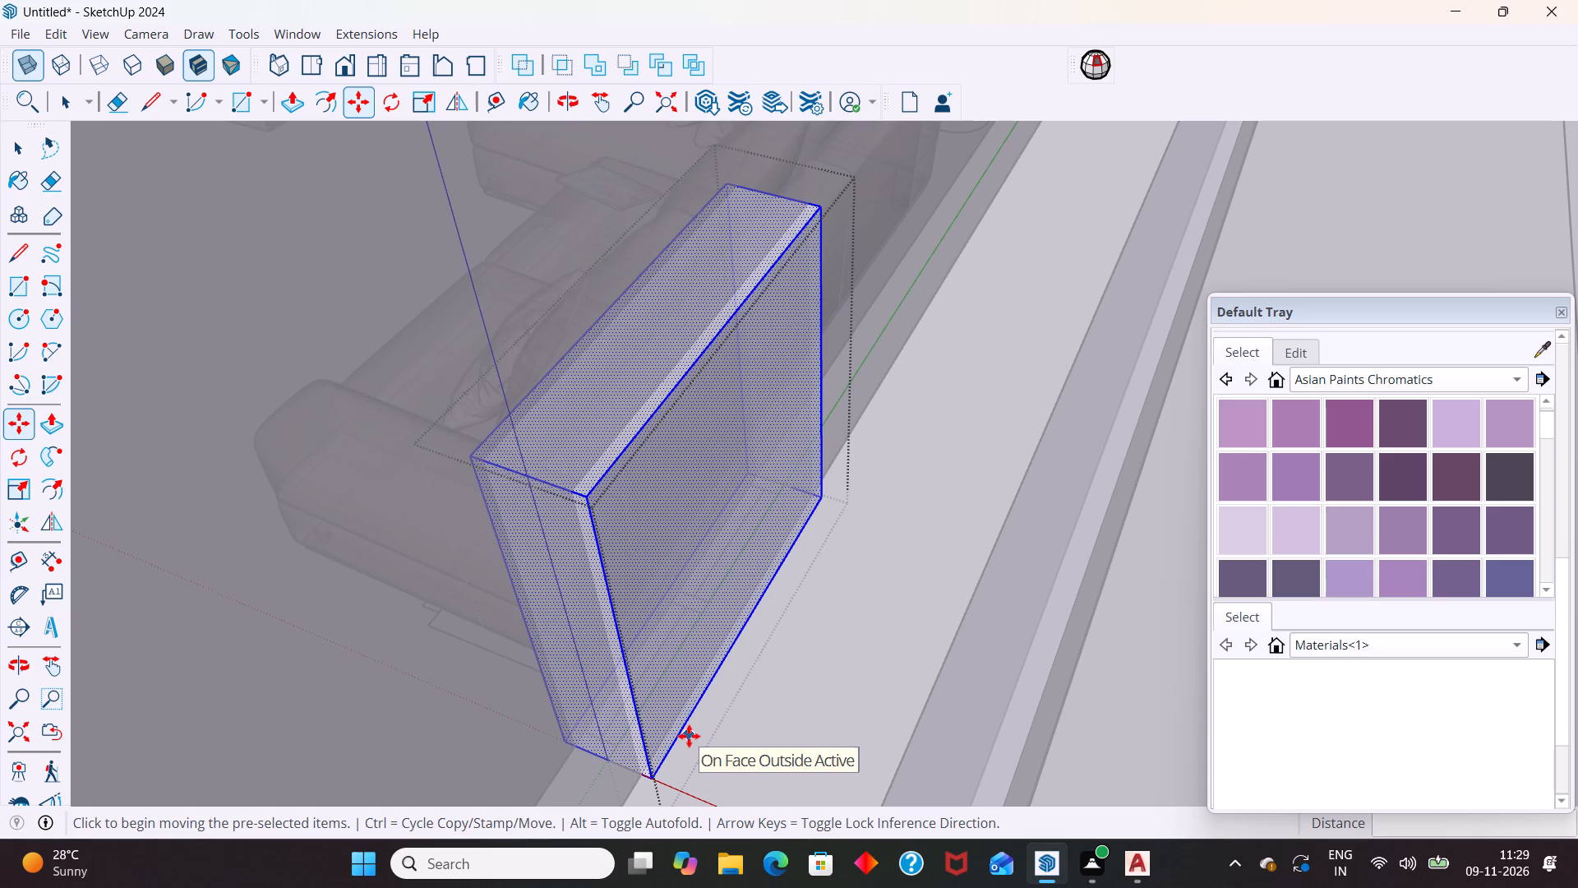
{"action": "scroll", "coordinate": [689, 736], "scroll_direction": "down", "scroll_amount": 3}
{"action": "scroll", "coordinate": [650, 598], "scroll_direction": "down", "scroll_amount": 4}
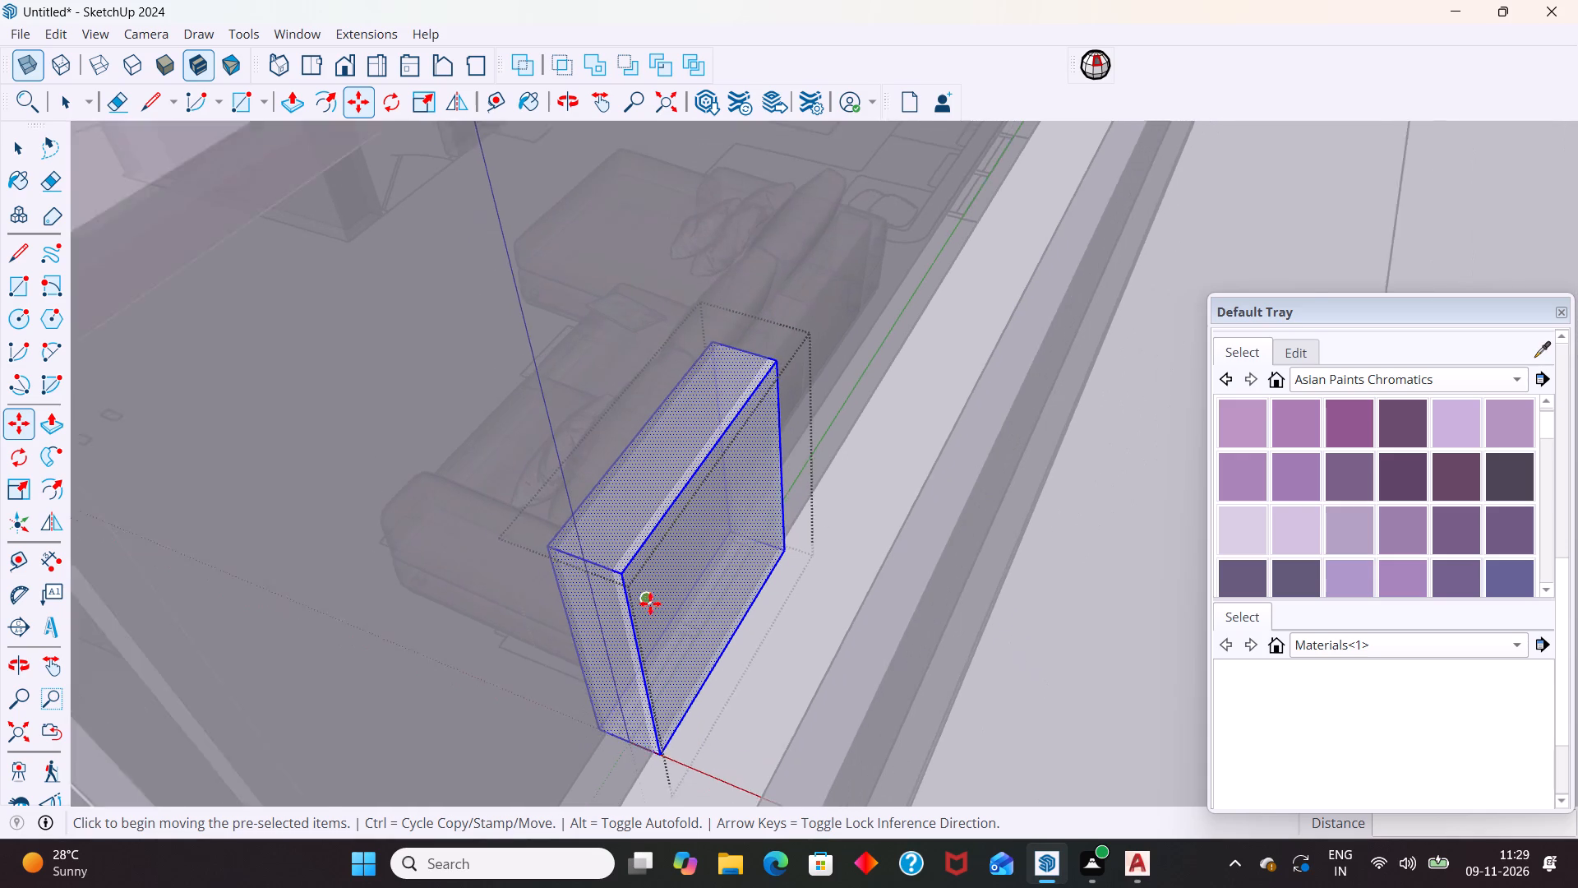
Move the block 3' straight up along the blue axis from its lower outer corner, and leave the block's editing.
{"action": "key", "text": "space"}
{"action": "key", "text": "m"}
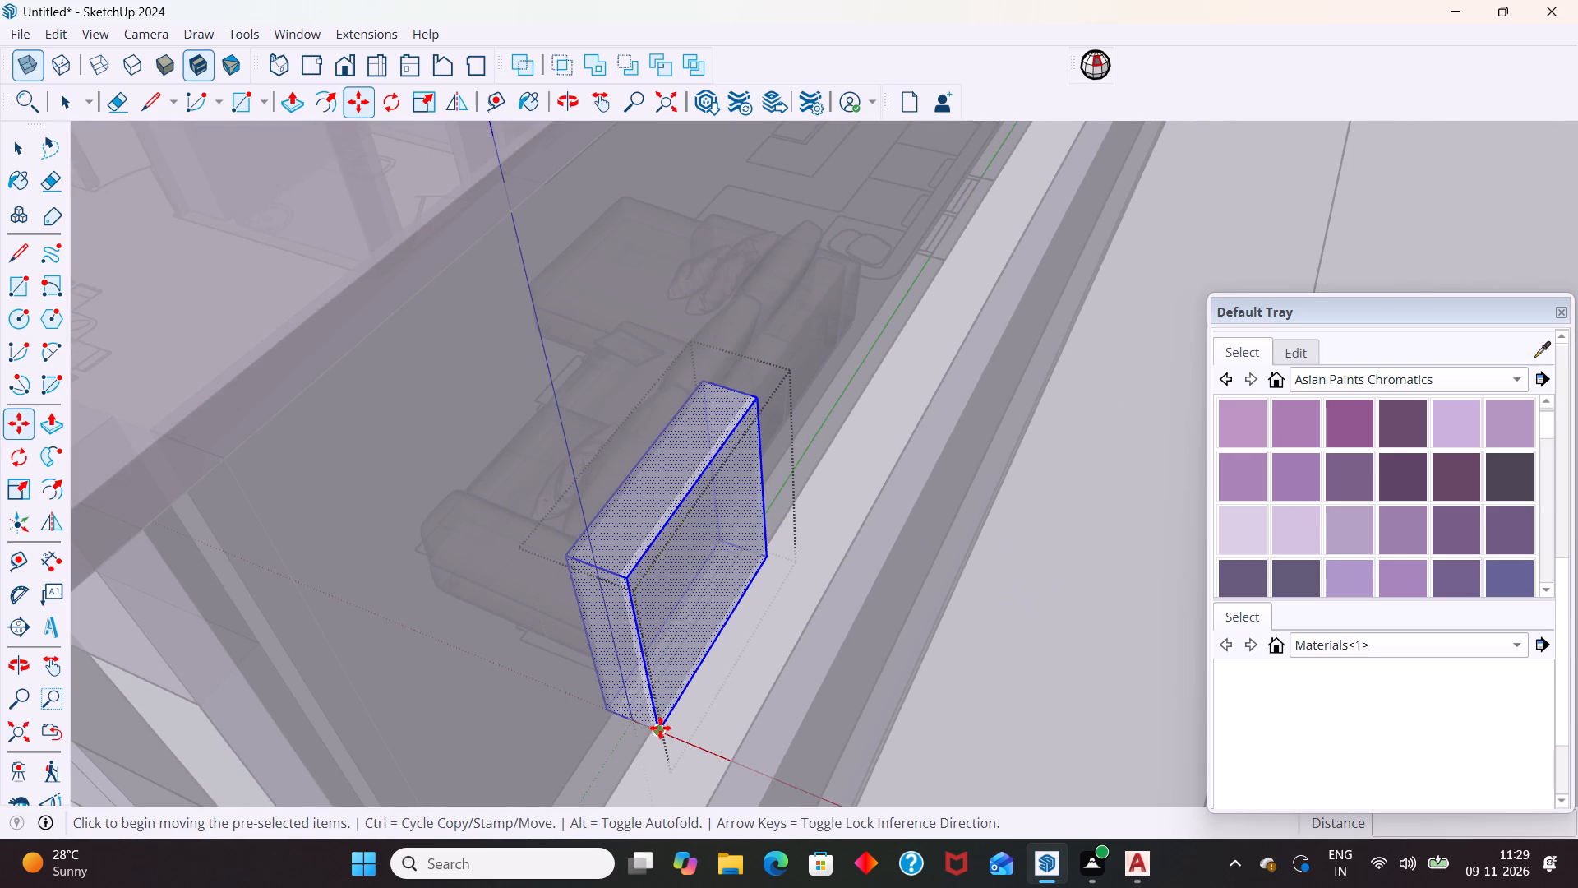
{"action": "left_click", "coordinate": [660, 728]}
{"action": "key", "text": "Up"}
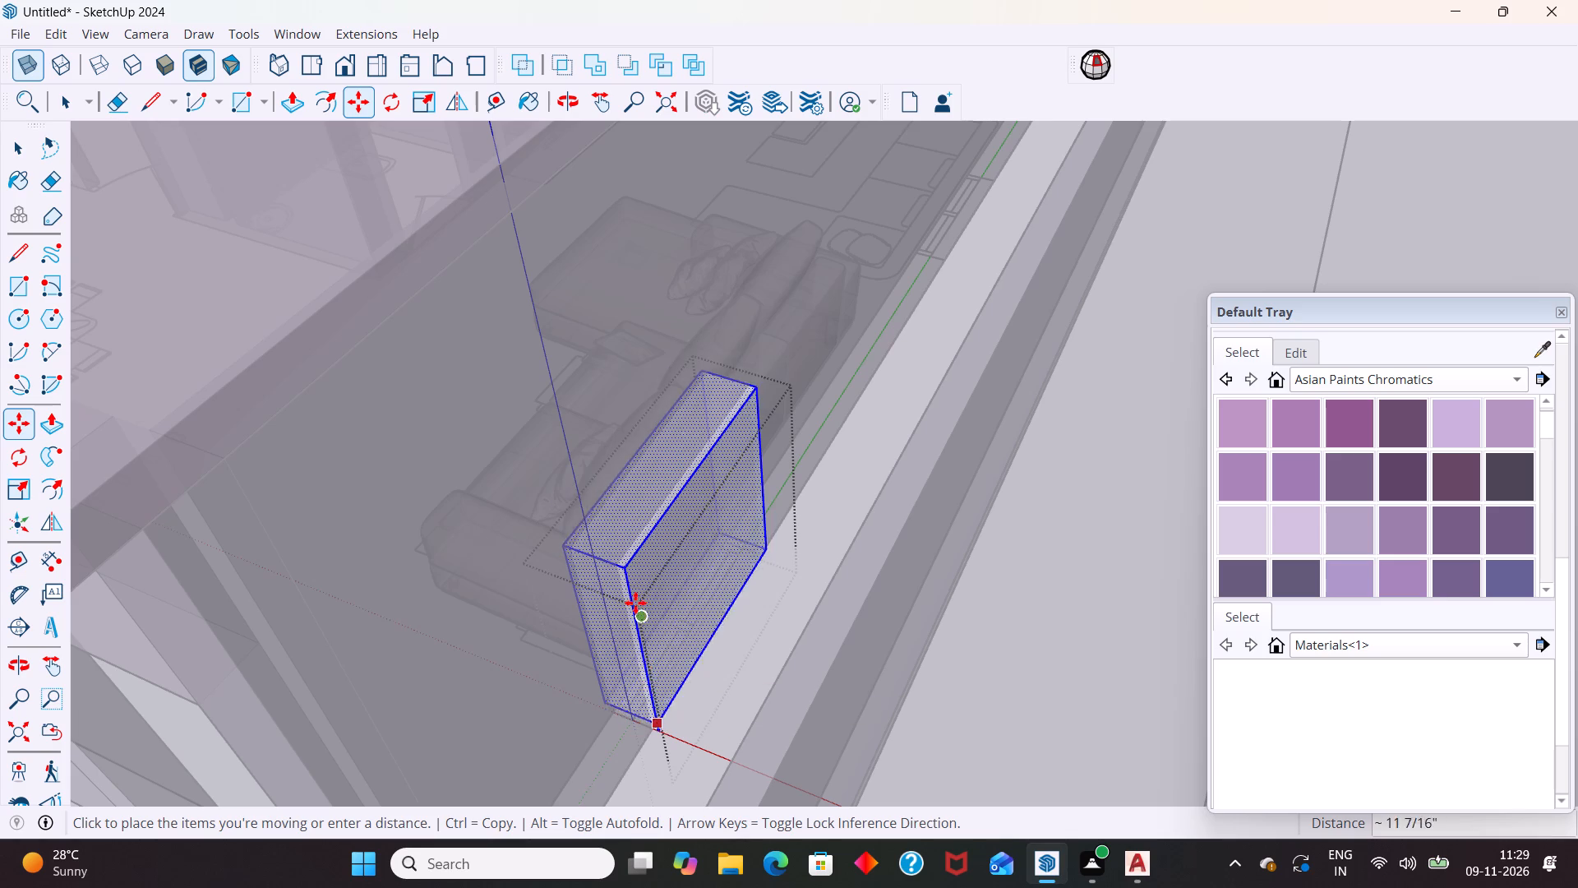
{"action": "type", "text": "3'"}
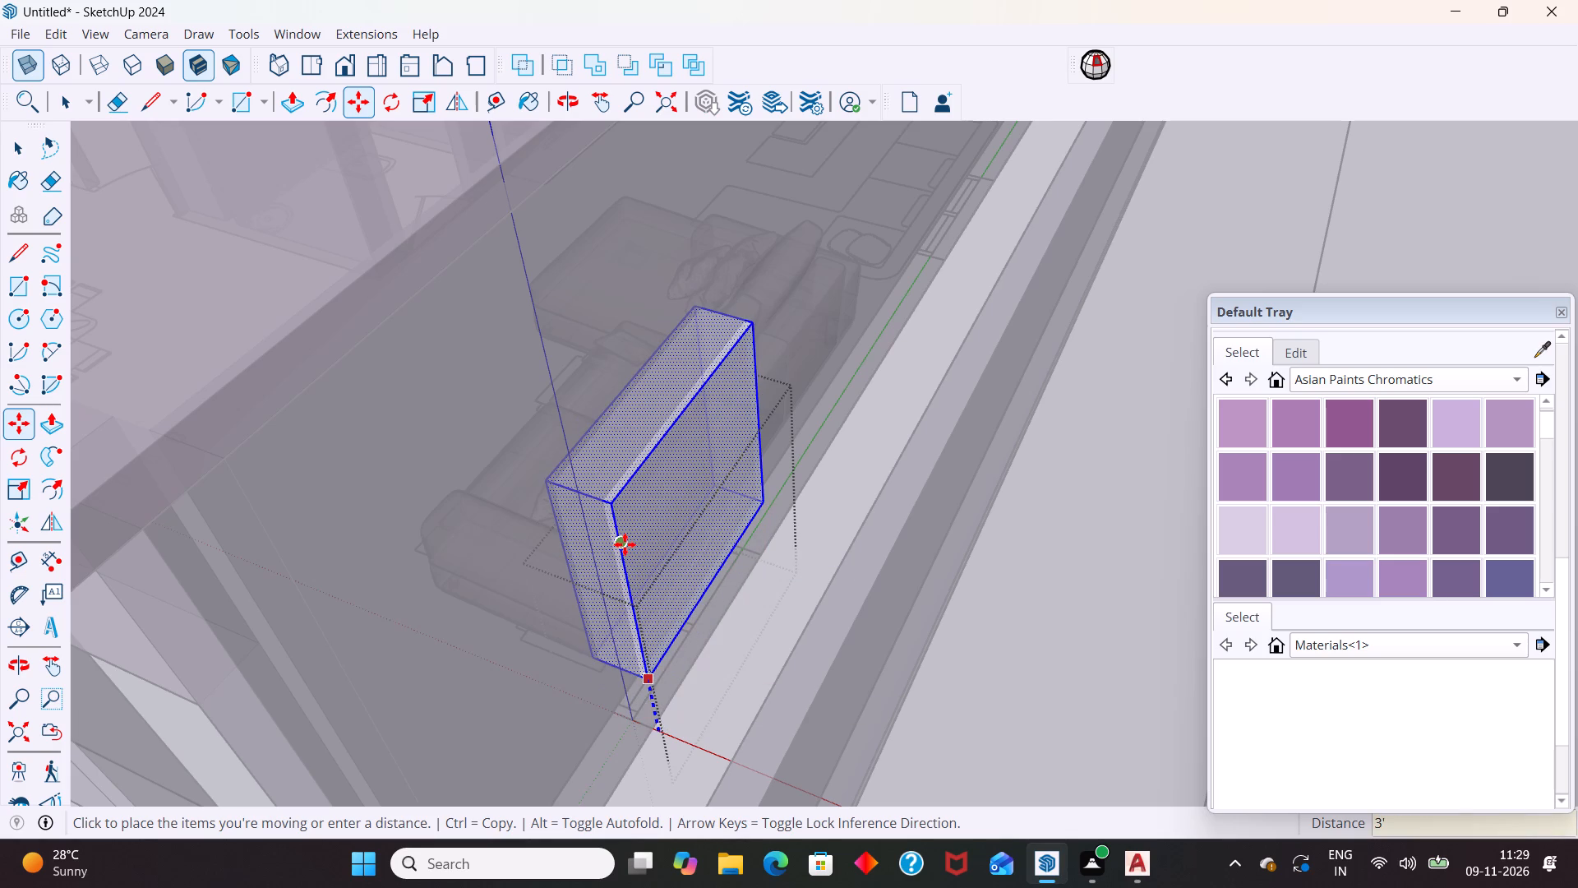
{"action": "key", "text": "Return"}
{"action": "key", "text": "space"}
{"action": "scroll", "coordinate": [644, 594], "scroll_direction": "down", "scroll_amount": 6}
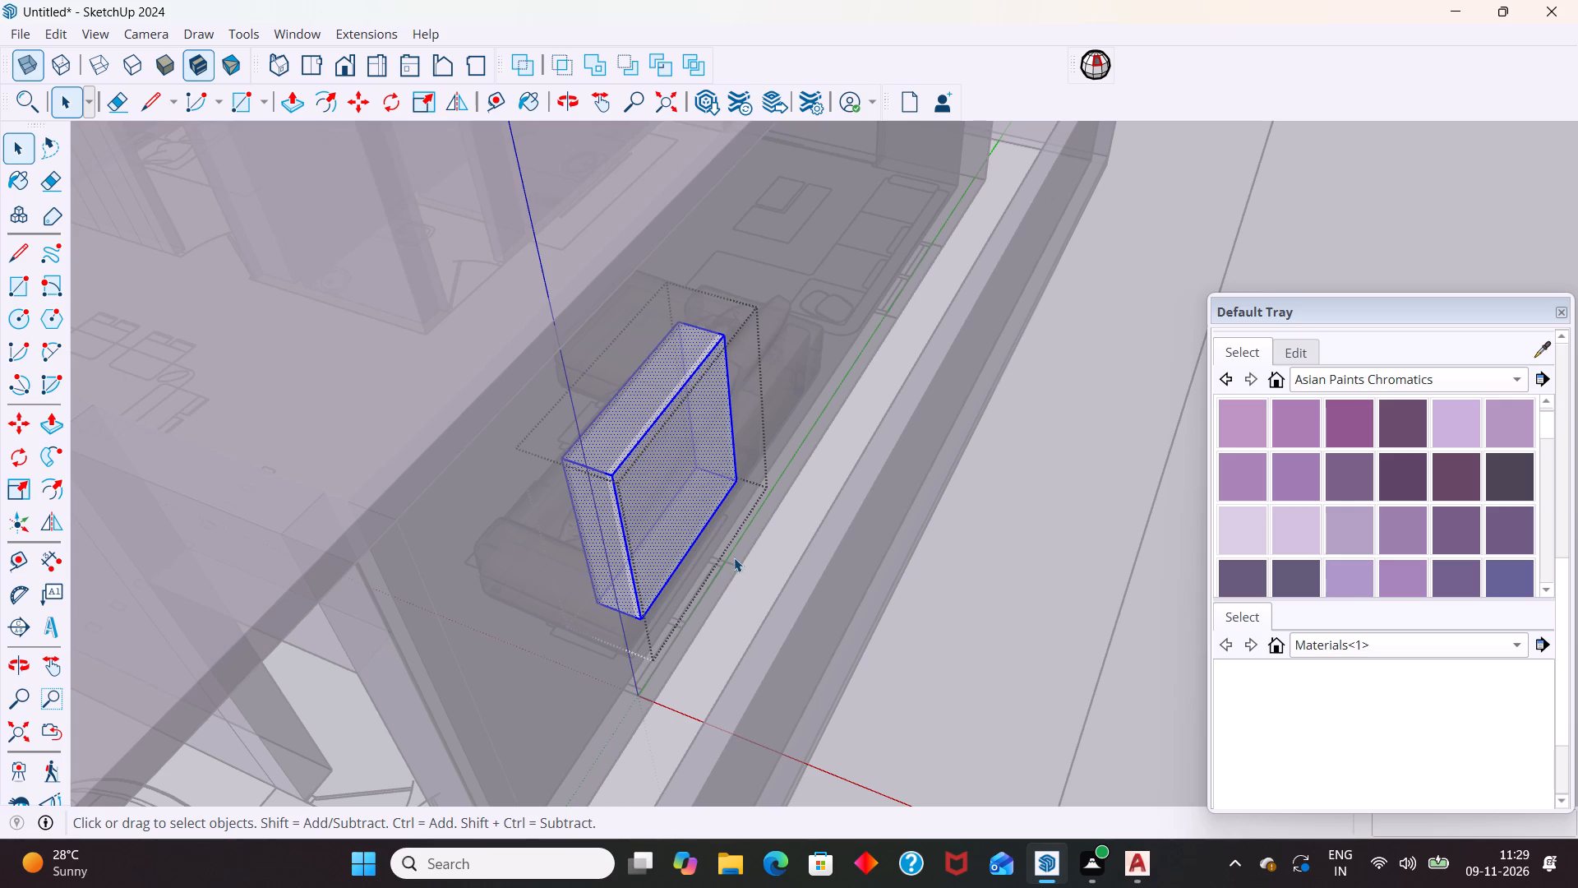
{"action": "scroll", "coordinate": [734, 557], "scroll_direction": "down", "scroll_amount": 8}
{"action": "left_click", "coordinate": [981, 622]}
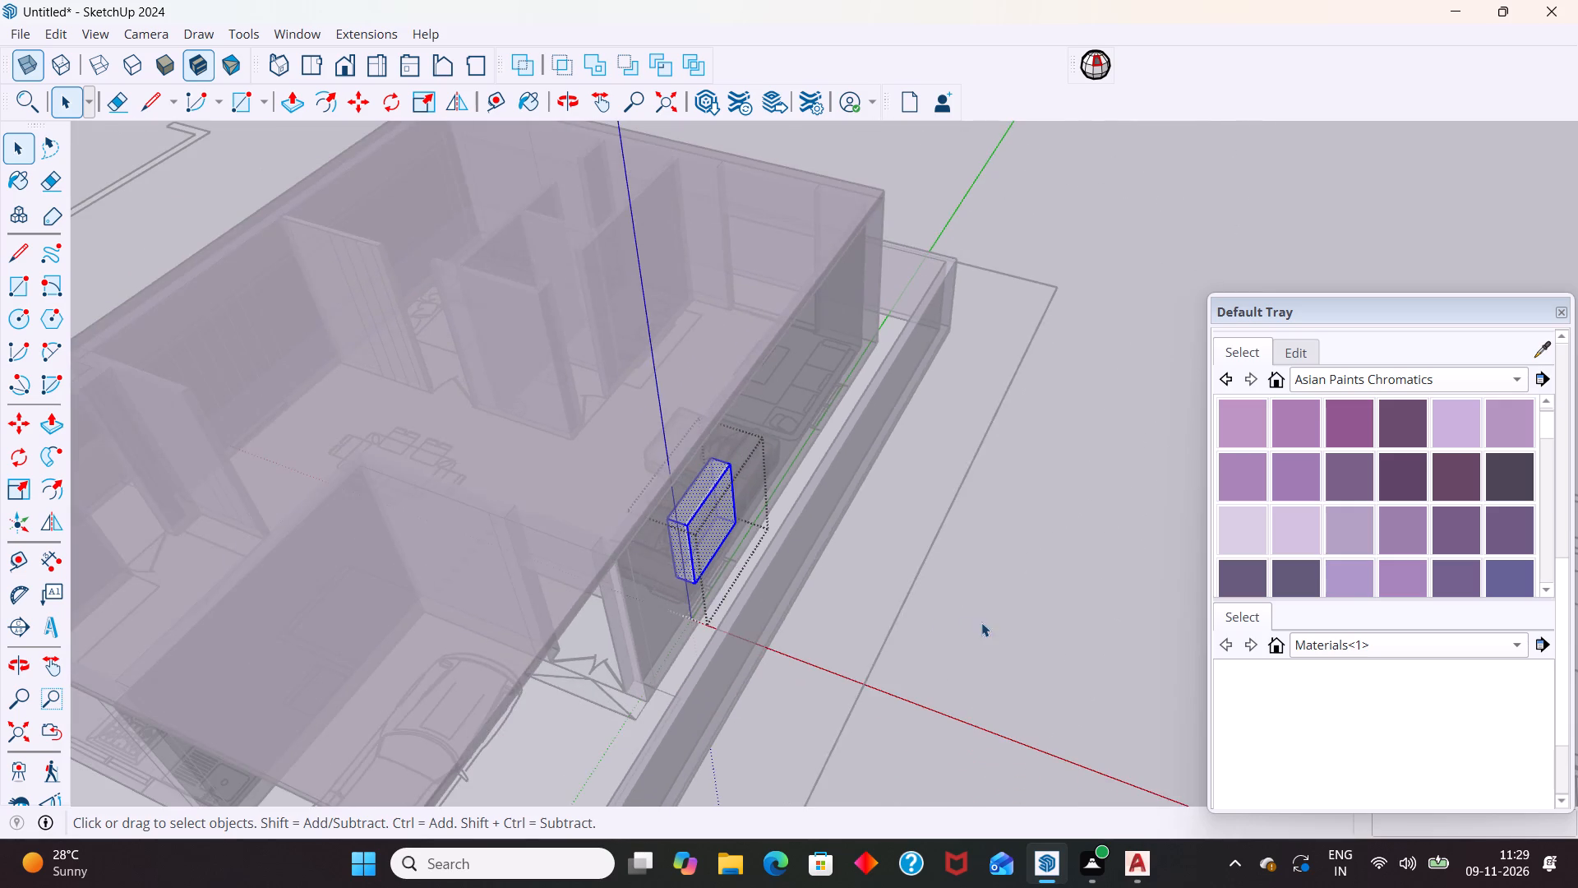
Examine the raised block's position against the outer wall and the sofa from several angles.
{"action": "middle_click_drag", "start_coordinate": [832, 577], "coordinate": [650, 571]}
{"action": "scroll", "coordinate": [630, 436], "scroll_direction": "up", "scroll_amount": 5}
{"action": "middle_click_drag", "start_coordinate": [685, 543], "coordinate": [679, 575]}
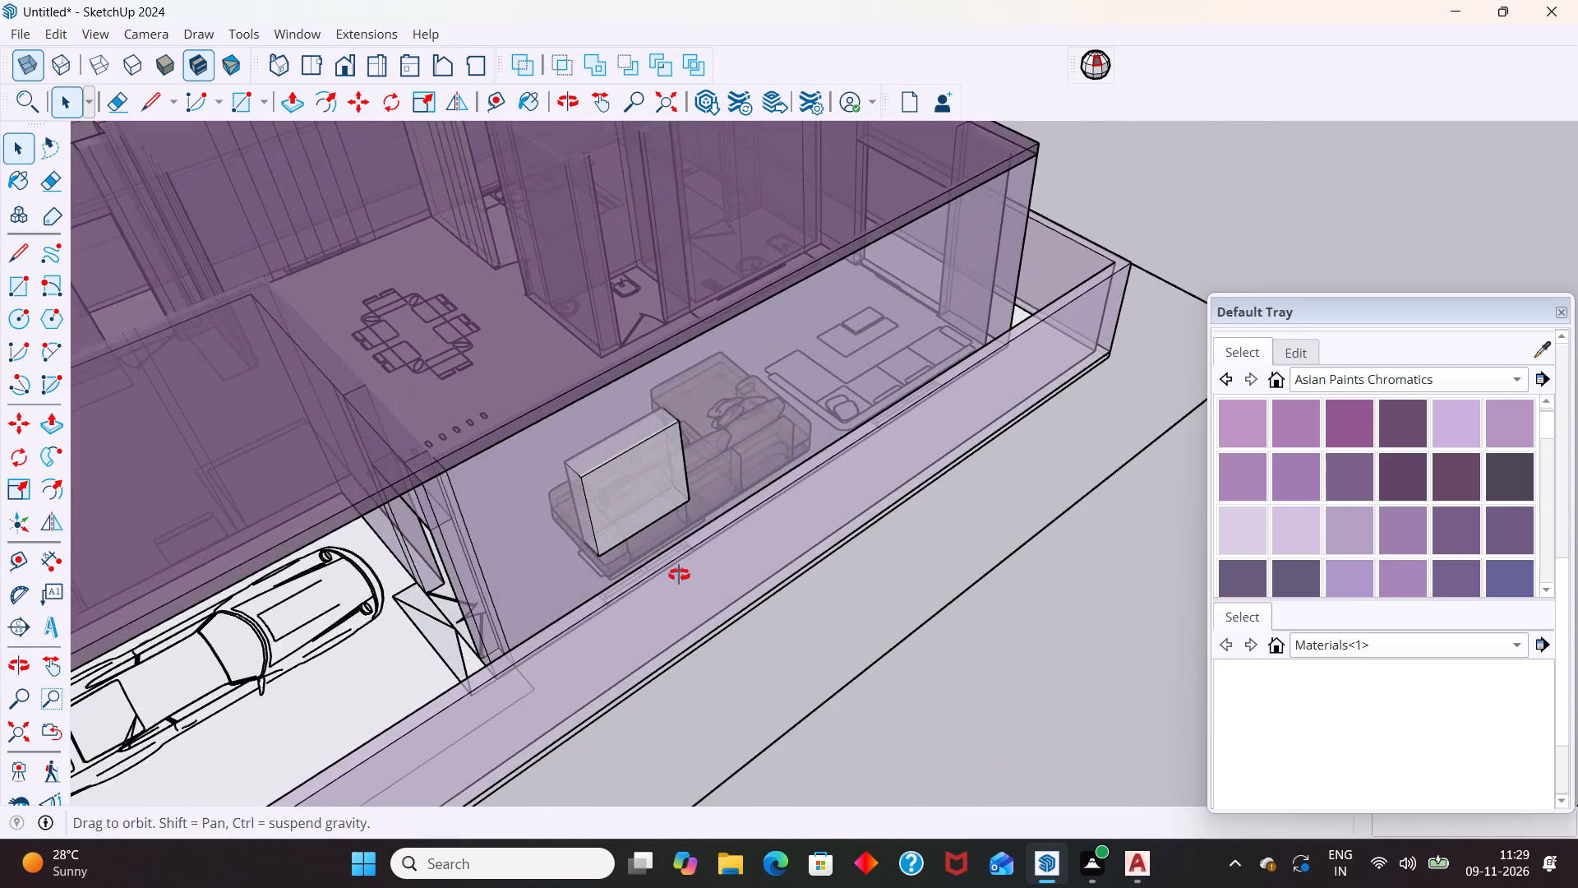
{"action": "middle_click_drag", "start_coordinate": [679, 575], "coordinate": [775, 521]}
{"action": "middle_click_drag", "start_coordinate": [644, 559], "coordinate": [756, 568]}
{"action": "scroll", "coordinate": [799, 541], "scroll_direction": "up", "scroll_amount": 15}
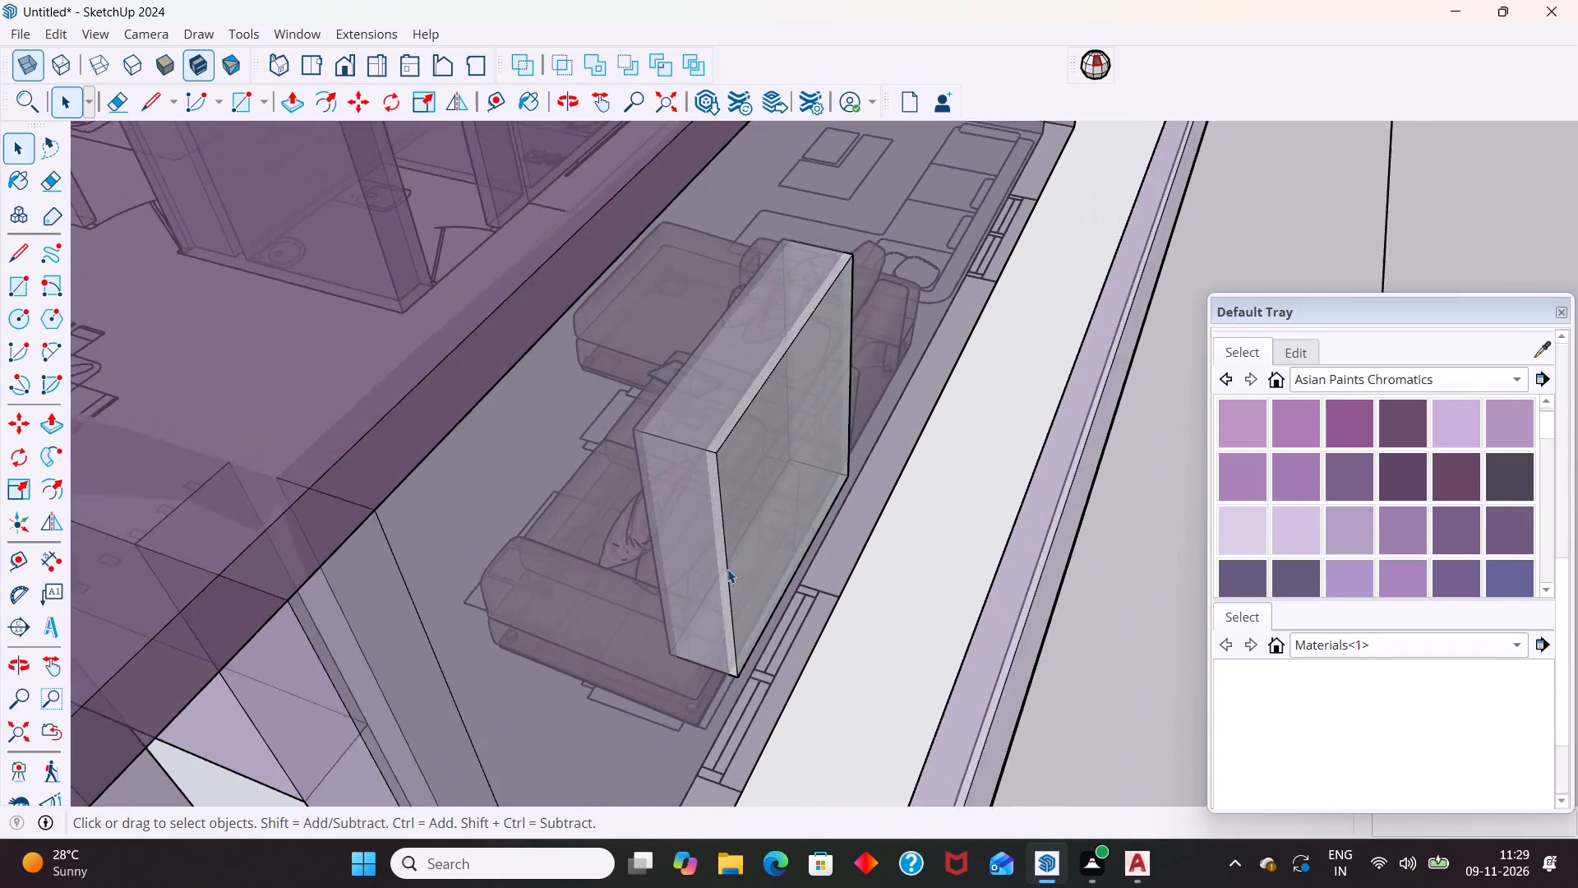
{"action": "scroll", "coordinate": [732, 519], "scroll_direction": "up", "scroll_amount": 3}
{"action": "left_click", "coordinate": [745, 525]}
{"action": "scroll", "coordinate": [745, 525], "scroll_direction": "down", "scroll_amount": 2}
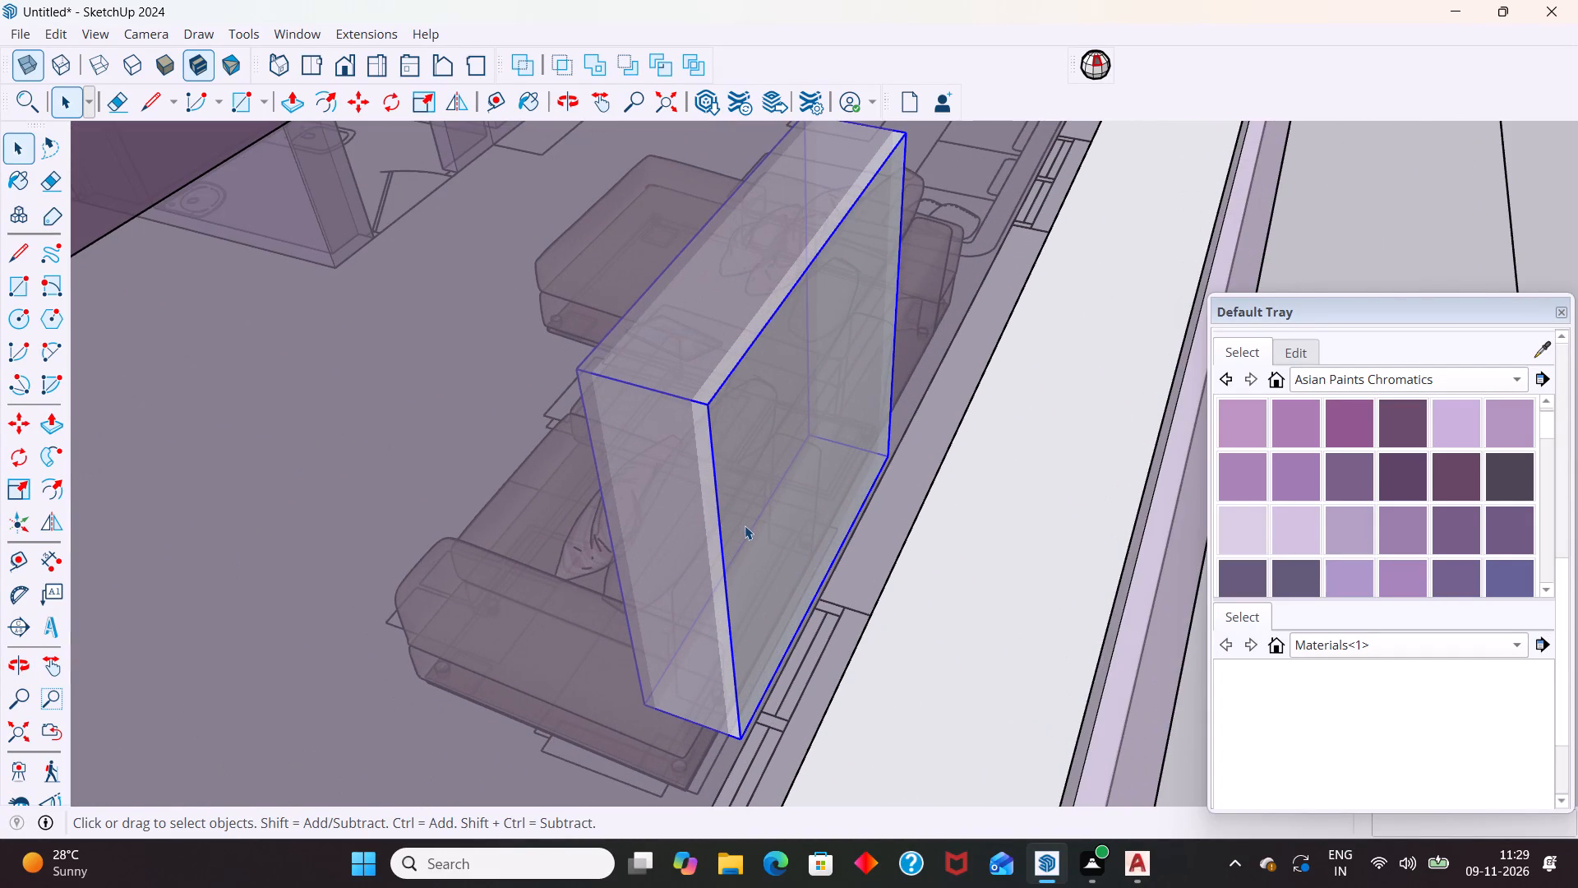
{"action": "scroll", "coordinate": [745, 525], "scroll_direction": "down", "scroll_amount": 6}
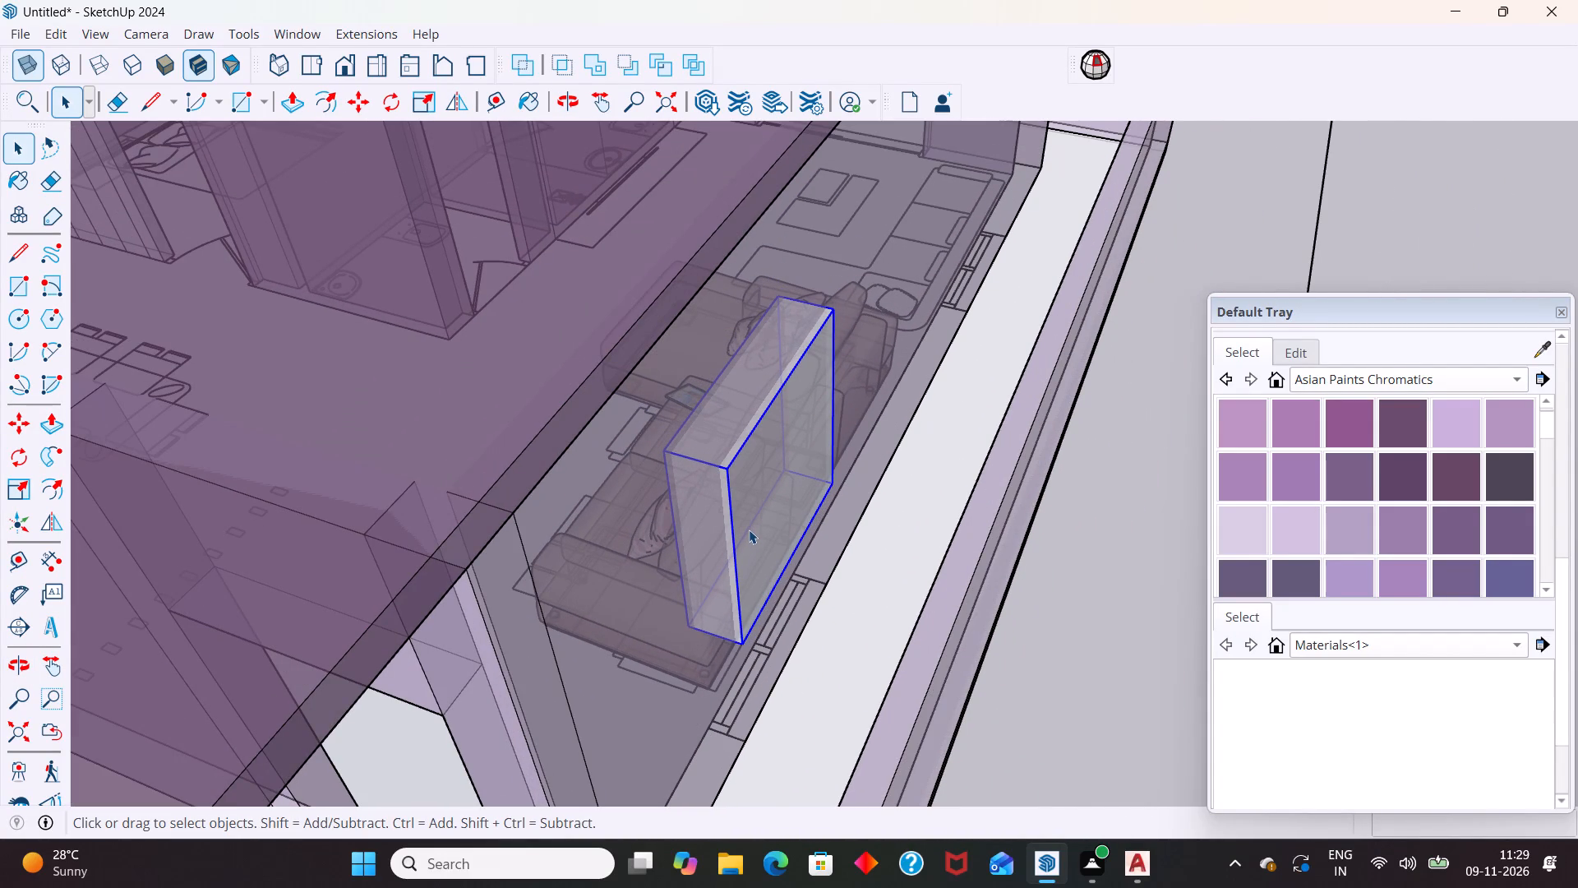
{"action": "scroll", "coordinate": [758, 534], "scroll_direction": "down", "scroll_amount": 17}
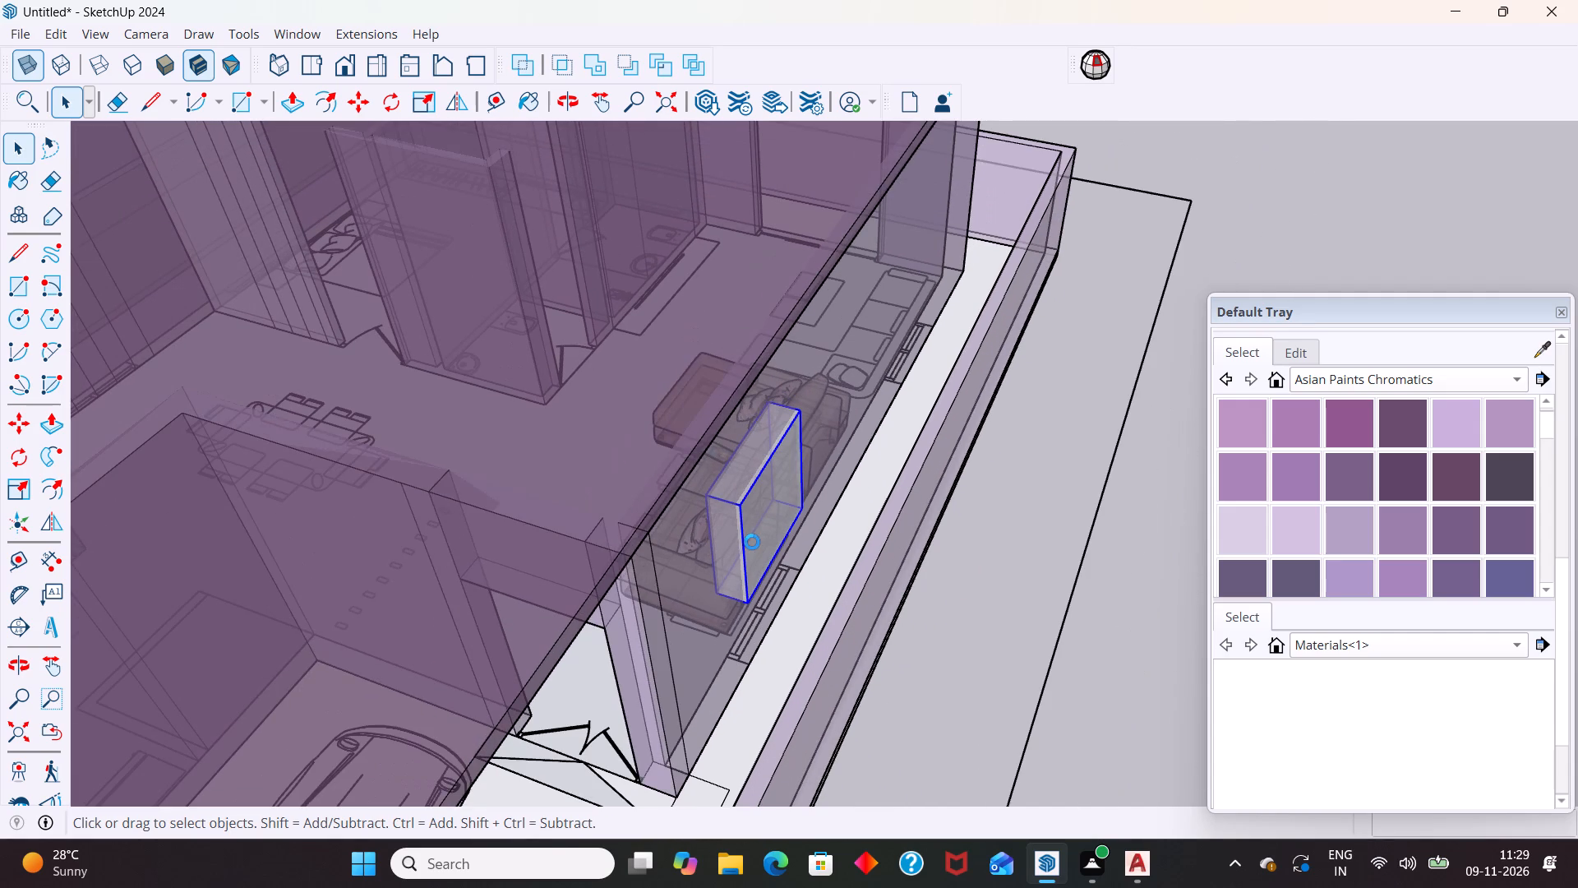
{"action": "scroll", "coordinate": [752, 542], "scroll_direction": "down", "scroll_amount": 7}
{"action": "scroll", "coordinate": [1035, 478], "scroll_direction": "down", "scroll_amount": 4}
{"action": "left_click", "coordinate": [1082, 597]}
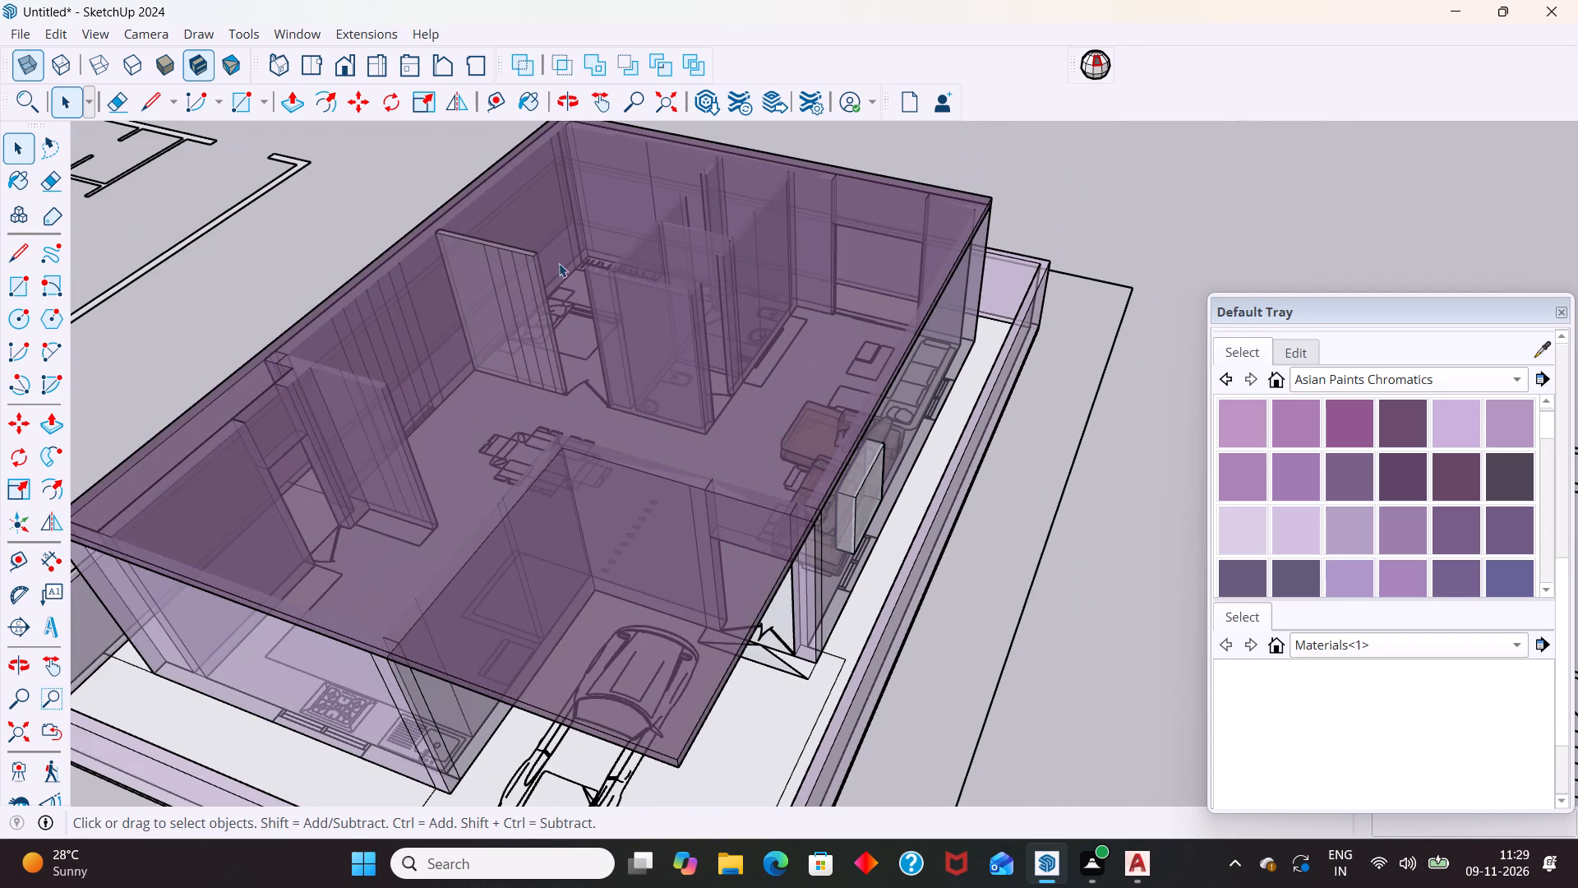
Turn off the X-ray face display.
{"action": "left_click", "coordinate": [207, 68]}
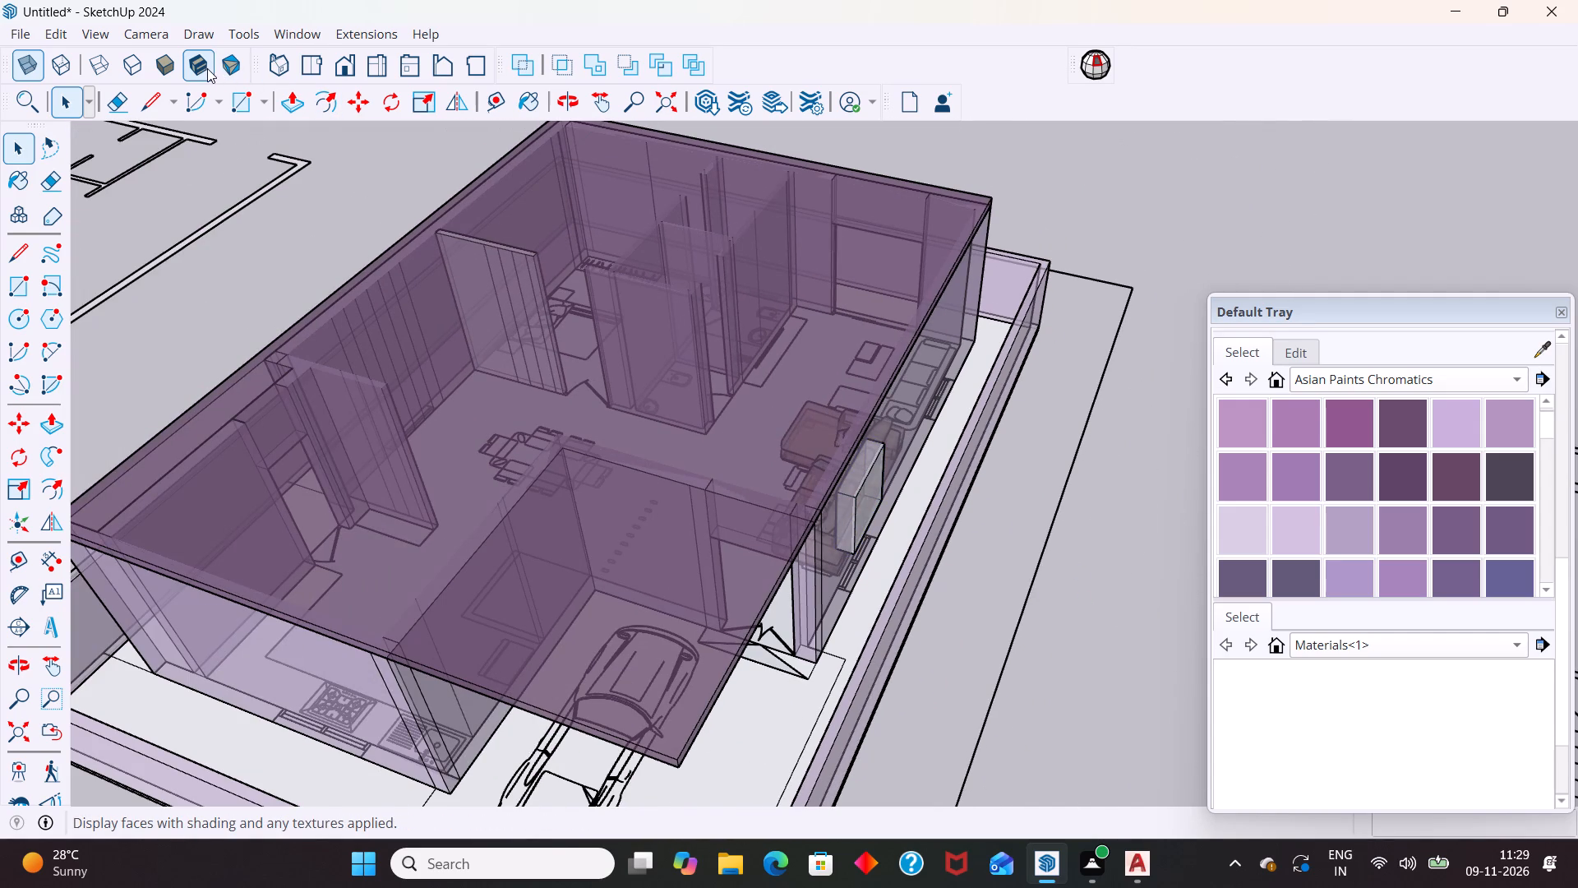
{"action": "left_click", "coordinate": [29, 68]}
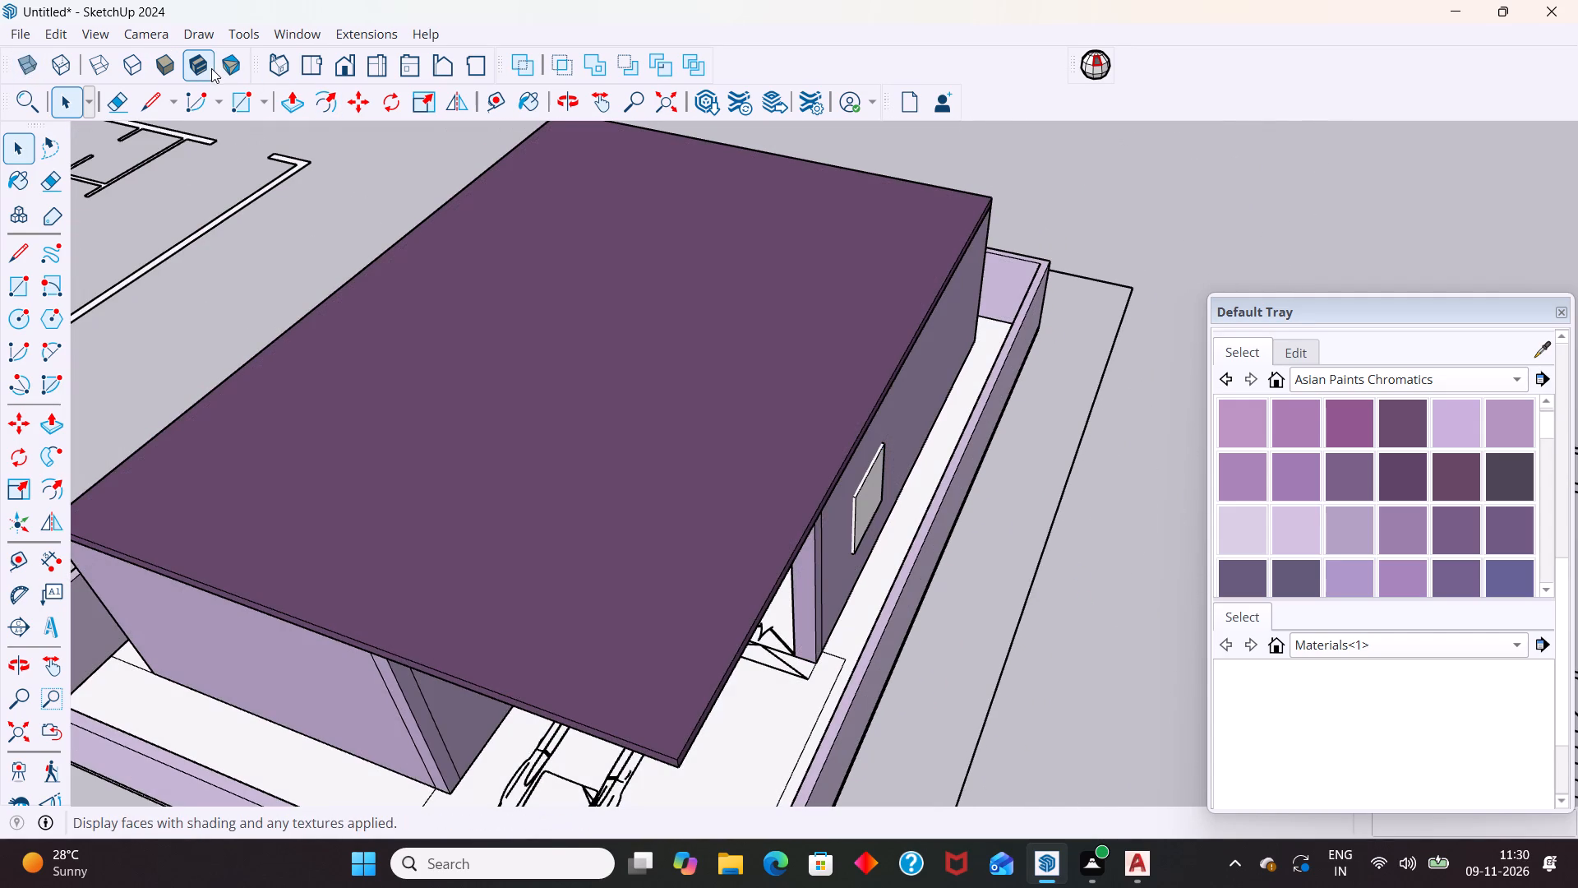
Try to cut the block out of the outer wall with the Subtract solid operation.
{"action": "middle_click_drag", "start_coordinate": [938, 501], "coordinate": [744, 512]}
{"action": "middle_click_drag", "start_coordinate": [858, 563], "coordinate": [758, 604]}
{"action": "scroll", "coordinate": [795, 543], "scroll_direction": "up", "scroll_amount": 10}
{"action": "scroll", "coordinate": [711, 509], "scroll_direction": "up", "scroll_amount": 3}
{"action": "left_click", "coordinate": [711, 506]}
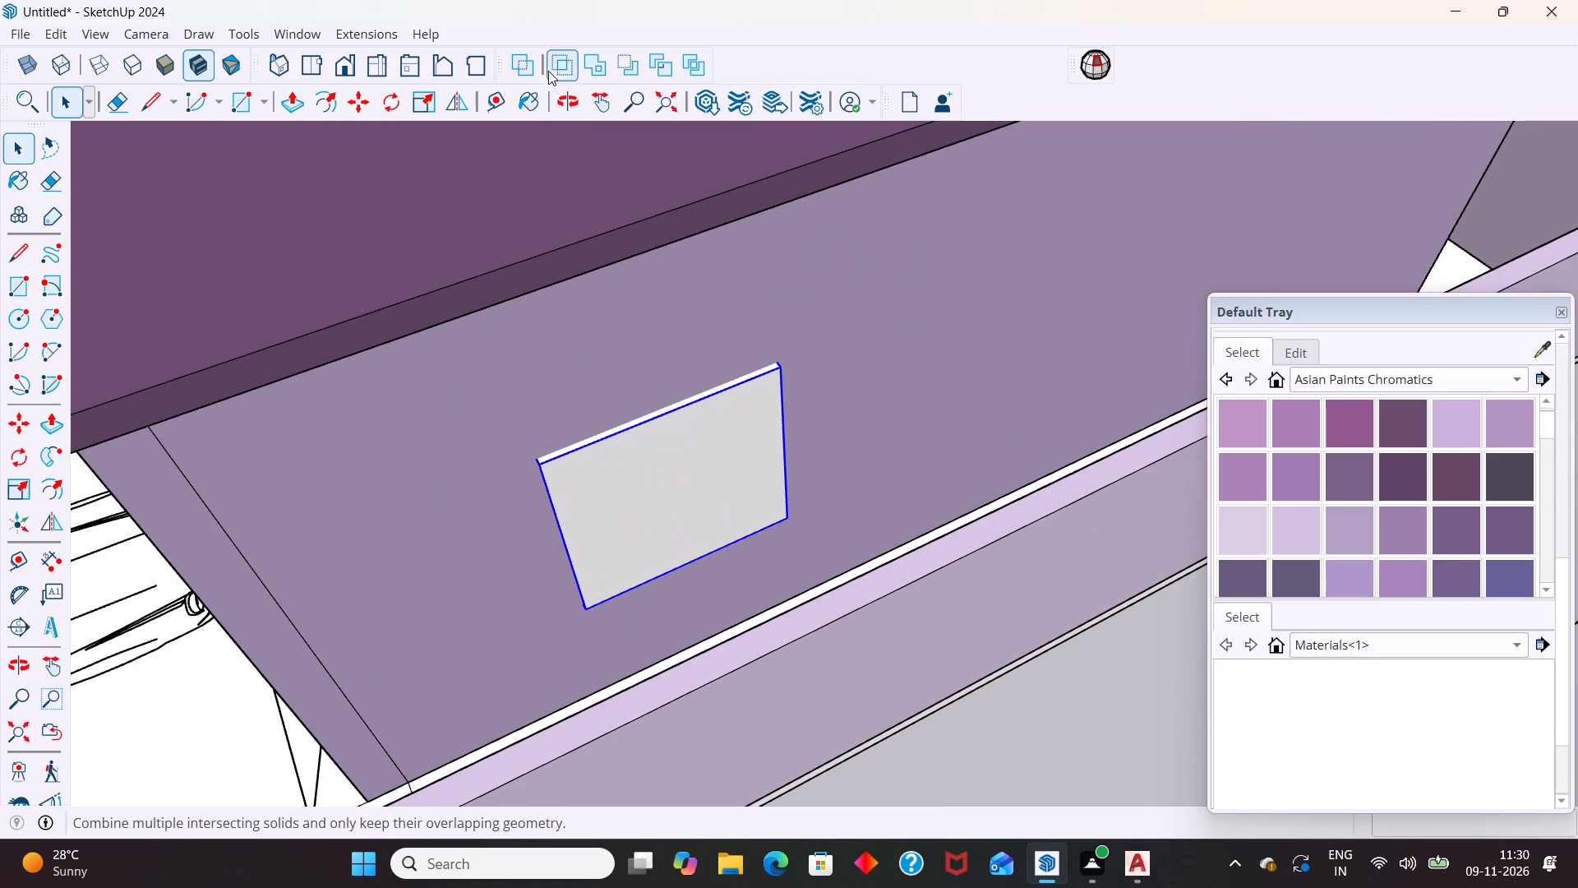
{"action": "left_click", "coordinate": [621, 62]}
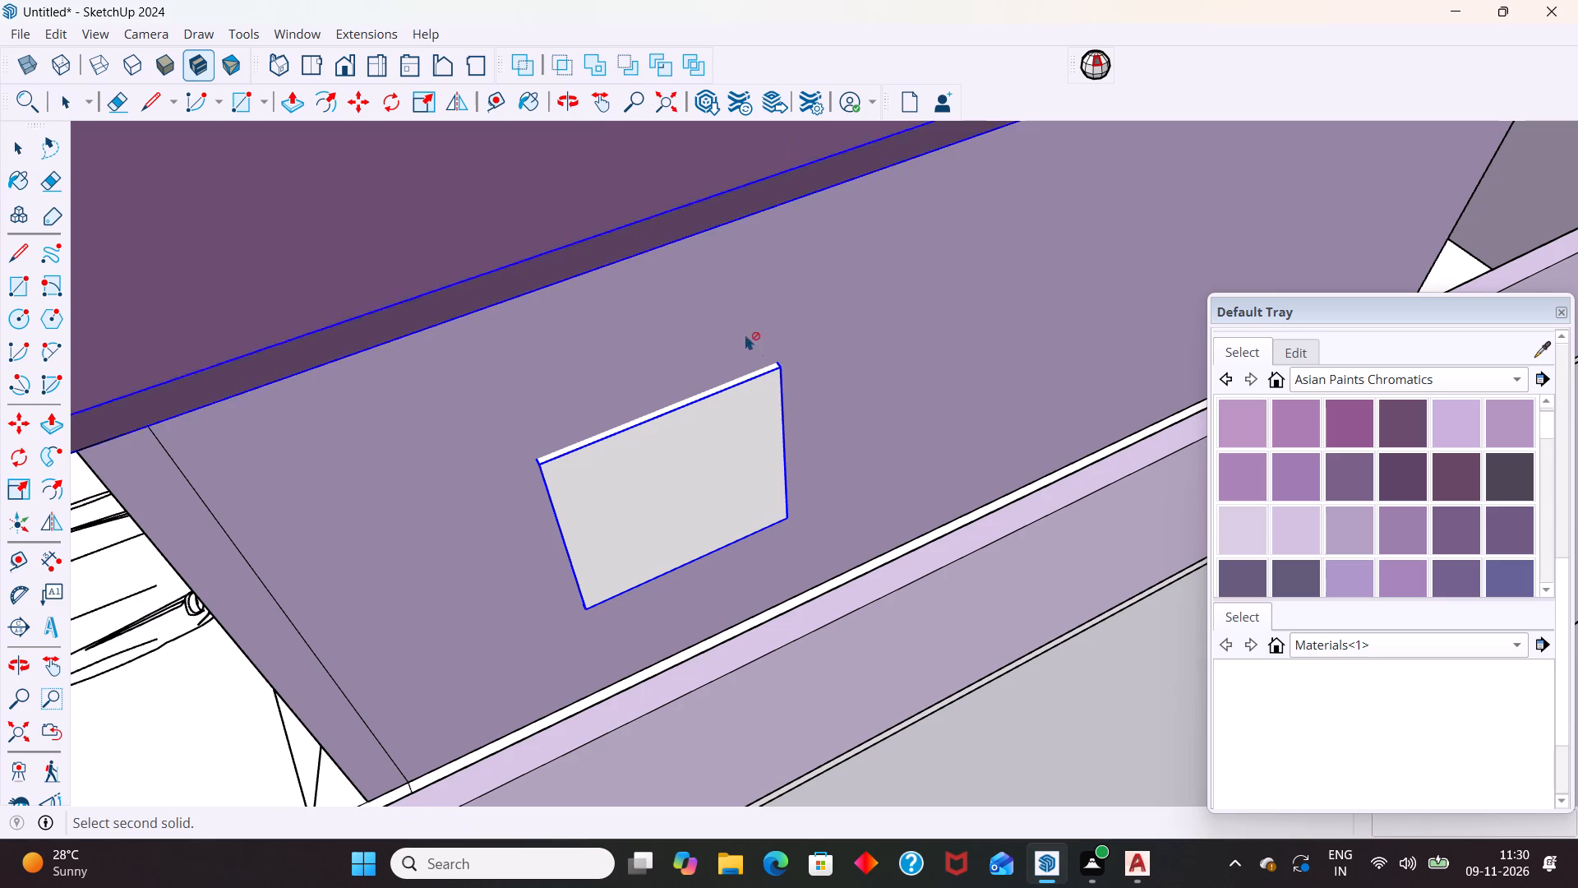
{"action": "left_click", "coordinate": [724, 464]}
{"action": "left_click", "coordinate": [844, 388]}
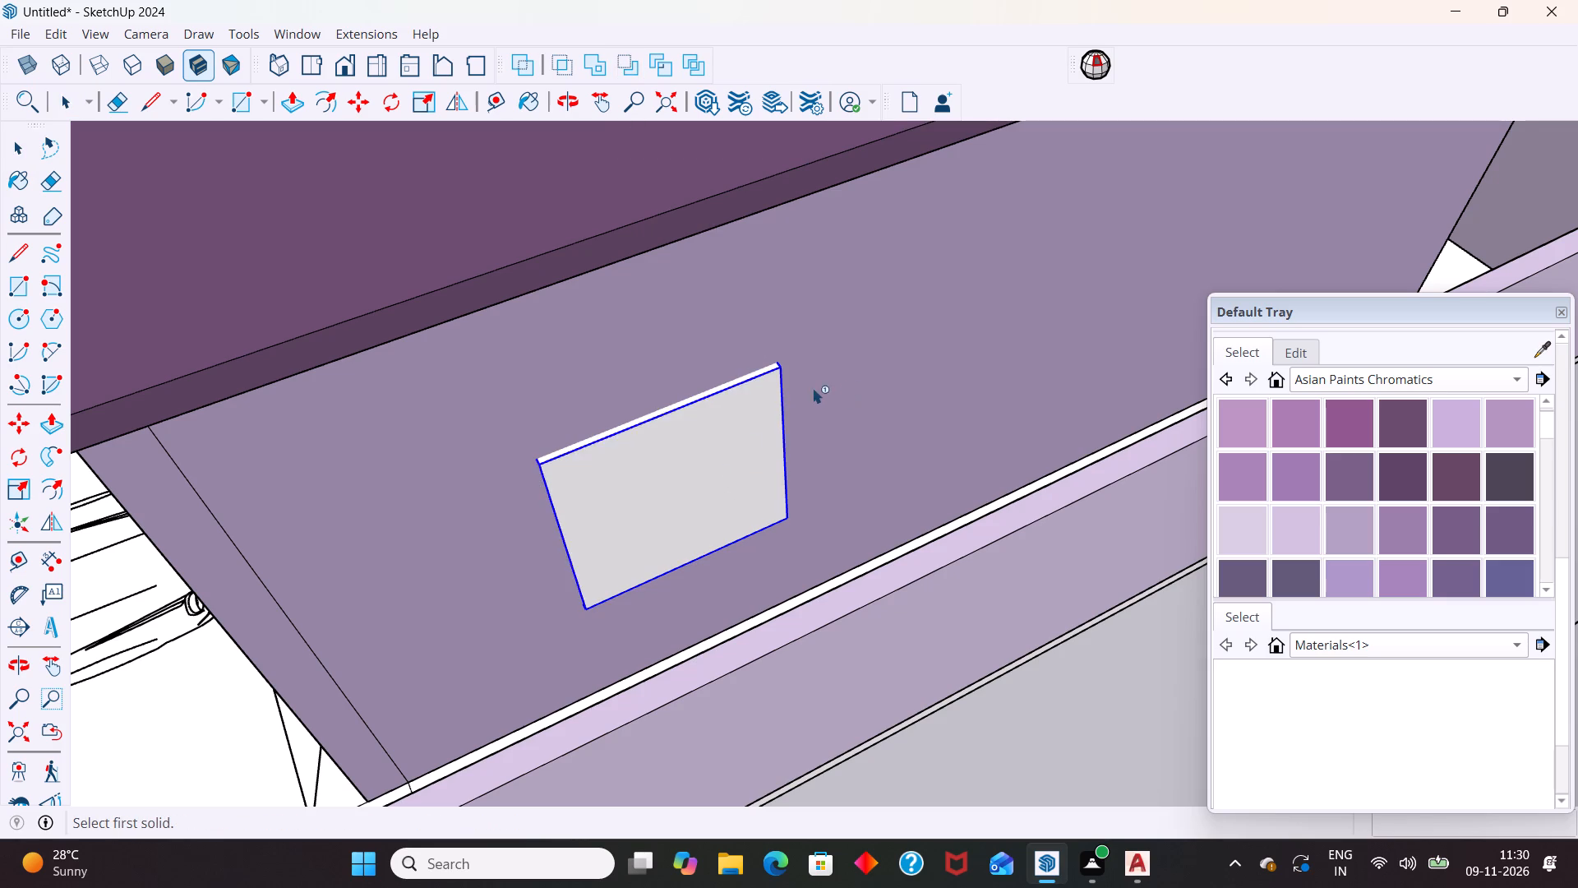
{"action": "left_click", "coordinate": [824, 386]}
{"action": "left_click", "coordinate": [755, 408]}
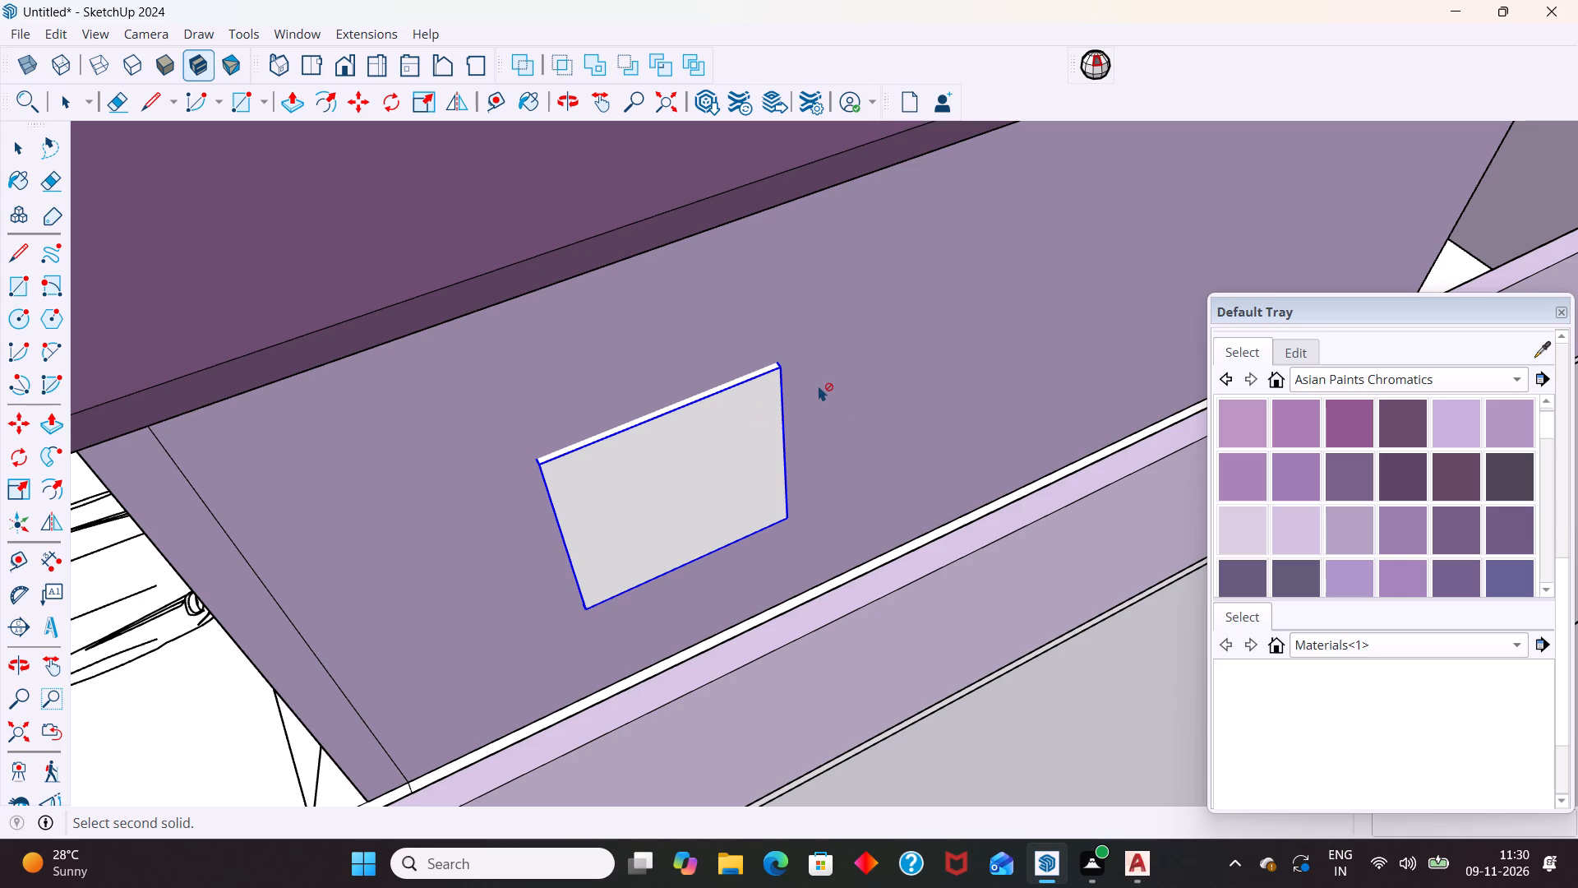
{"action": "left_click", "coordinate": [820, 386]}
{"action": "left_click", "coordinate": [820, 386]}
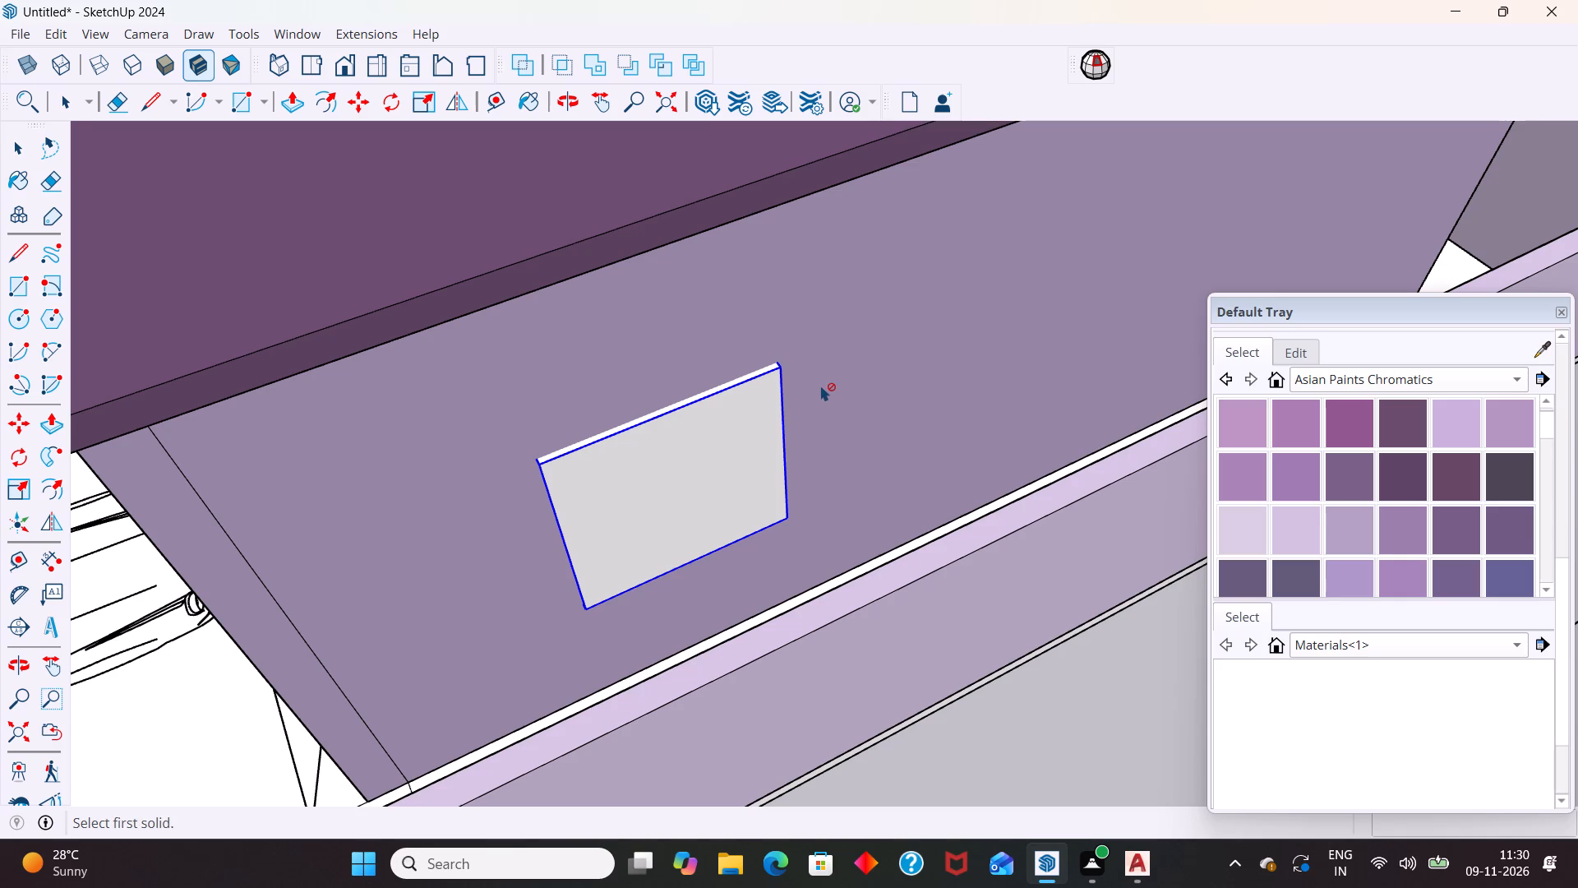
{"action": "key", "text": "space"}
Examine the block and the outer wall from outside, selecting the walls to check what they belong to.
{"action": "scroll", "coordinate": [797, 437], "scroll_direction": "down", "scroll_amount": 13}
{"action": "middle_click_drag", "start_coordinate": [727, 557], "coordinate": [894, 396]}
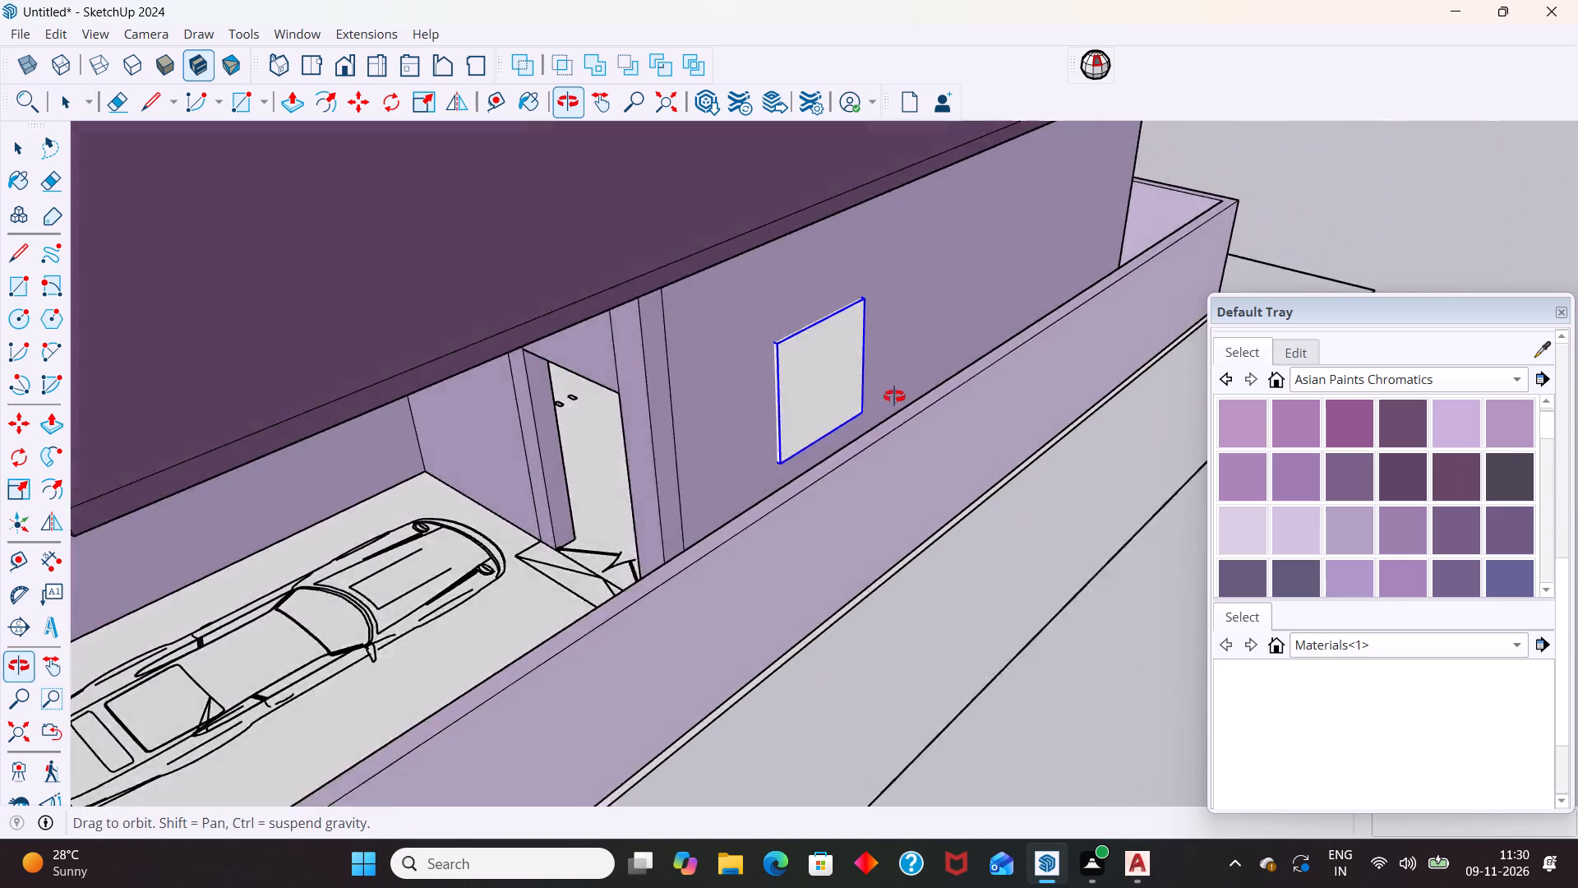
{"action": "middle_click_drag", "start_coordinate": [894, 396], "coordinate": [907, 345]}
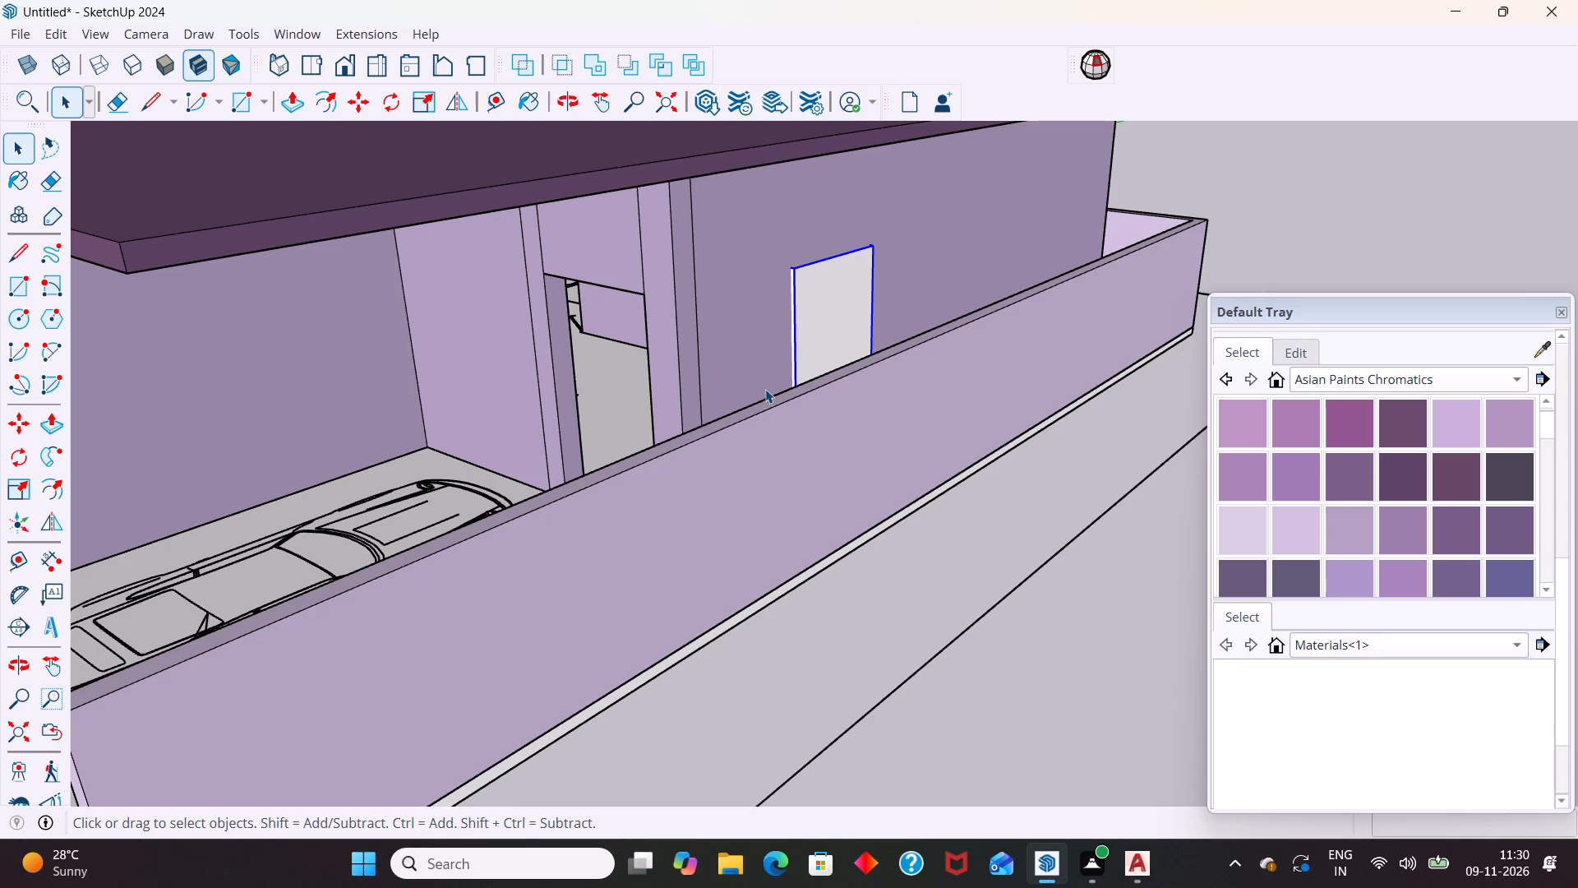
{"action": "left_click", "coordinate": [765, 389]}
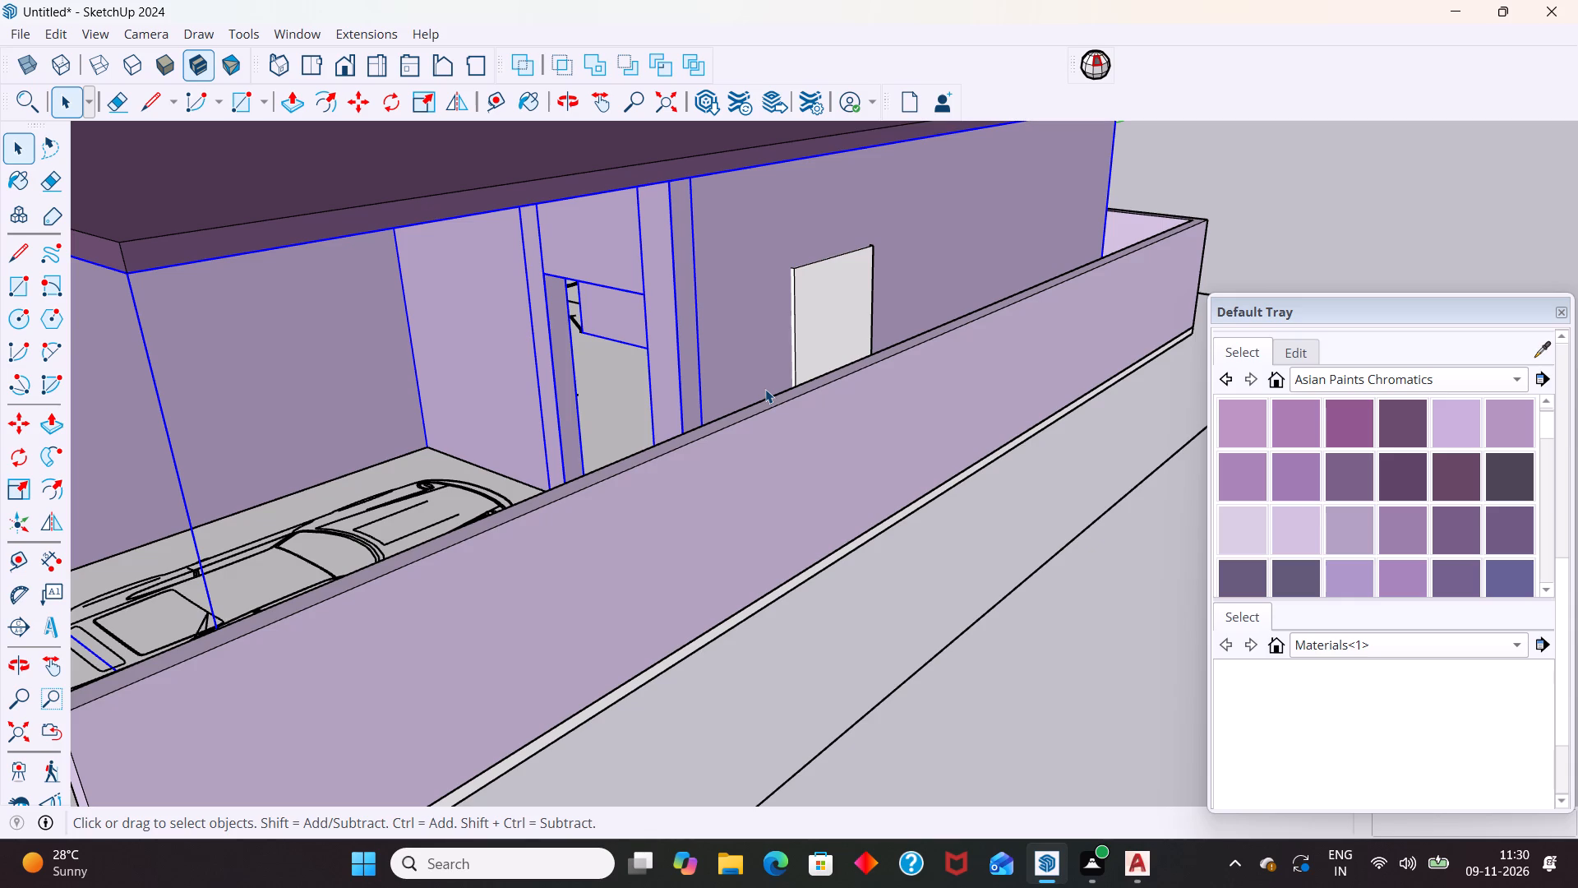
{"action": "scroll", "coordinate": [854, 252], "scroll_direction": "down", "scroll_amount": 5}
{"action": "middle_click_drag", "start_coordinate": [865, 463], "coordinate": [747, 685]}
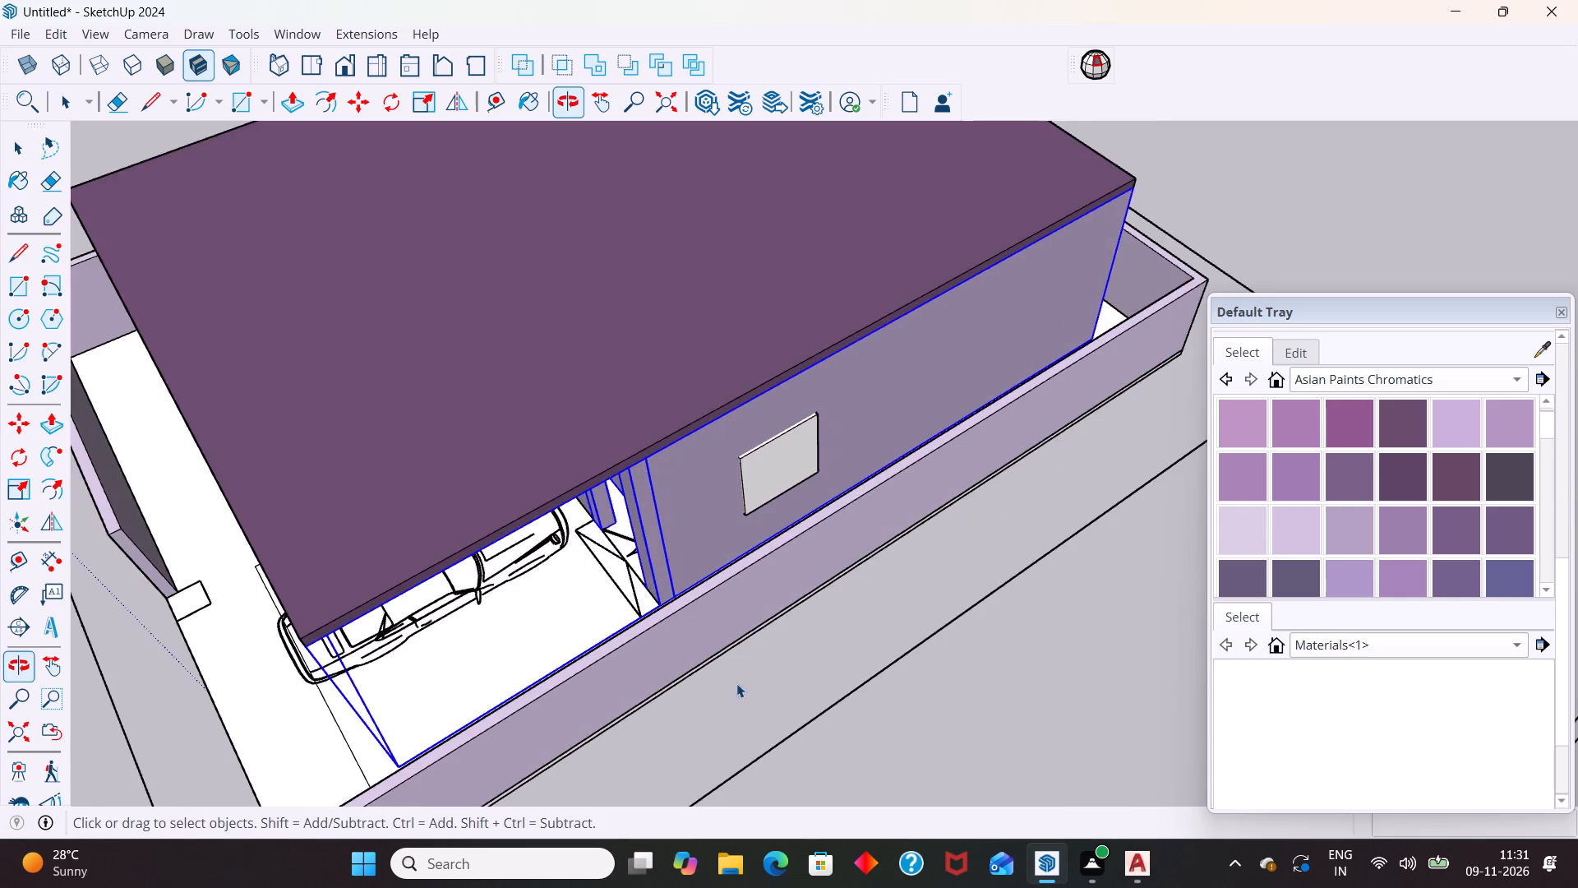
{"action": "scroll", "coordinate": [813, 496], "scroll_direction": "up", "scroll_amount": 6}
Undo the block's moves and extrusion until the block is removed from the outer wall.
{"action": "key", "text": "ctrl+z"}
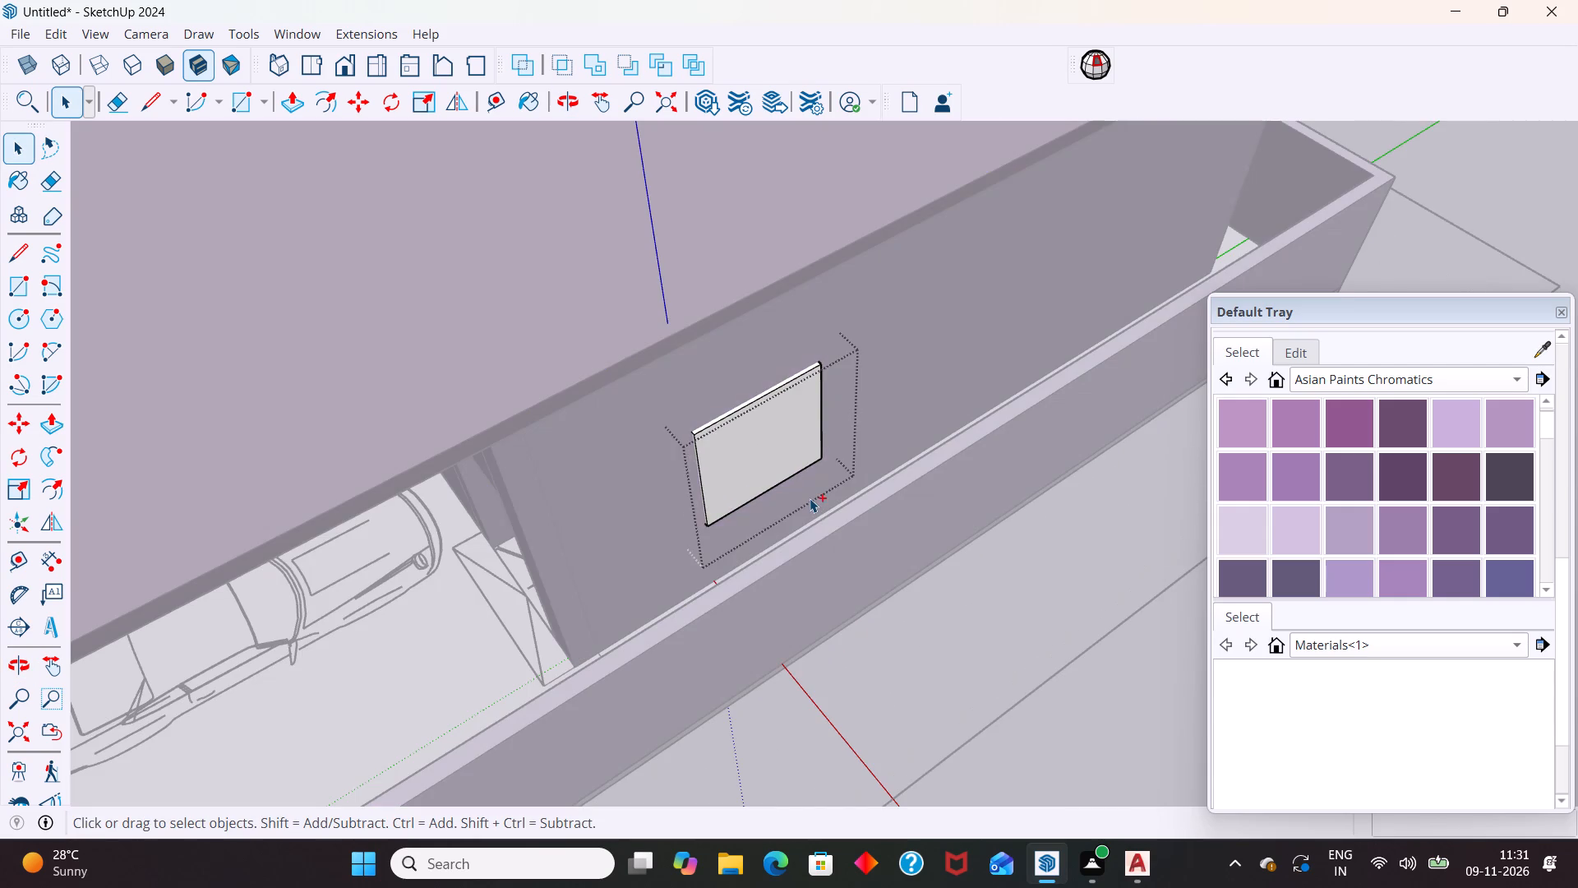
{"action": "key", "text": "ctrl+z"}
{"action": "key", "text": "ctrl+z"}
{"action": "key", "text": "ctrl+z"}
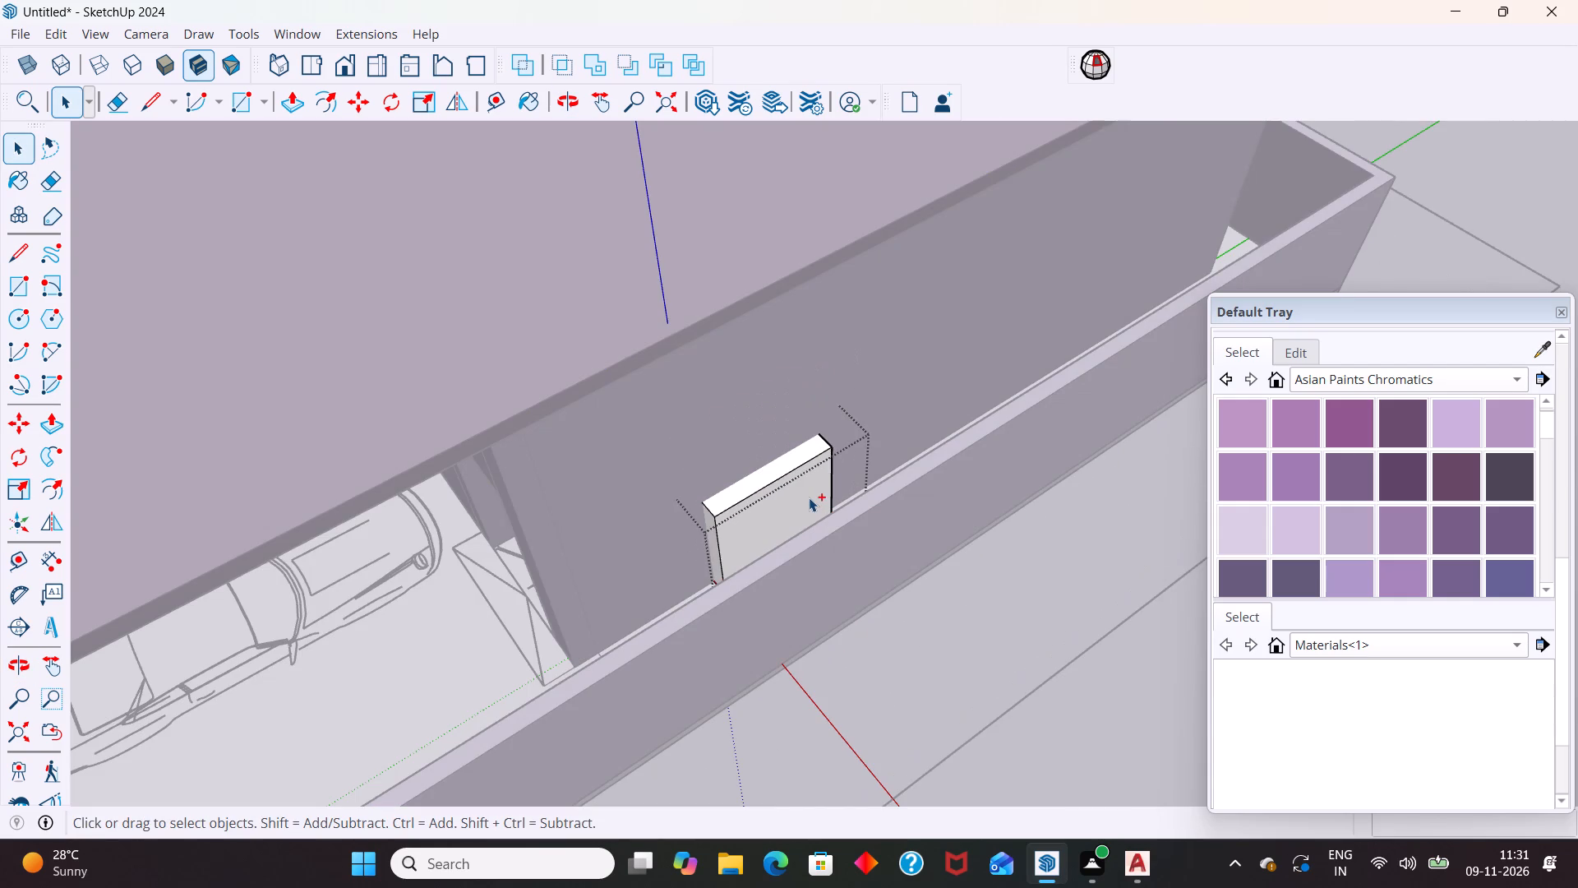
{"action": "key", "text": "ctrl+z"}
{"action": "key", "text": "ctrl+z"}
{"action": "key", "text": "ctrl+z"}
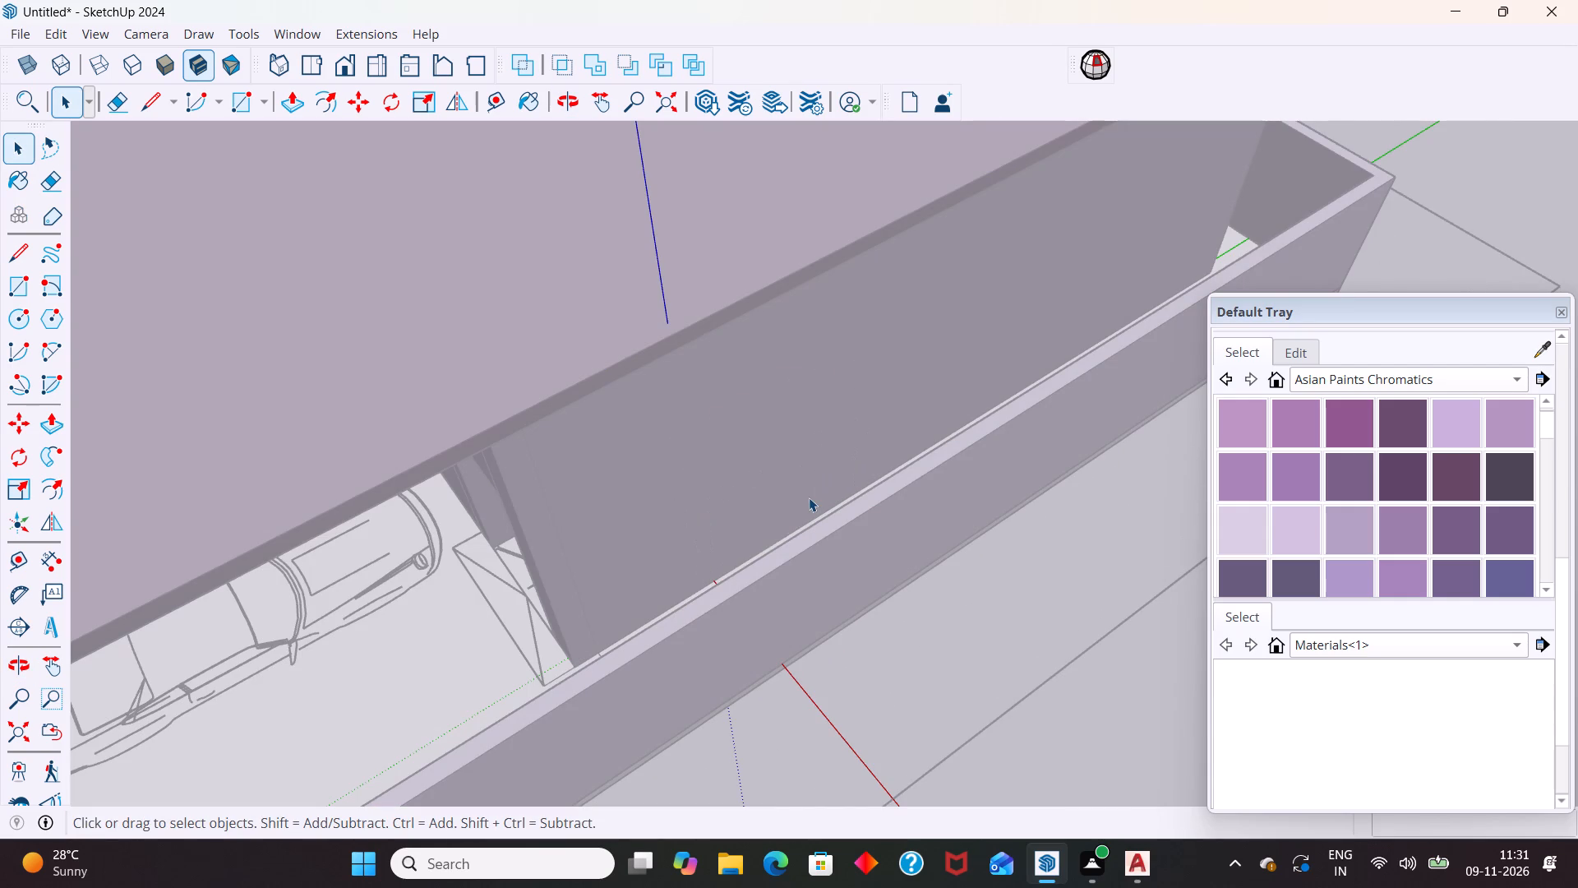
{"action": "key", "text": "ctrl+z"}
Turn on X-ray face display and bring the plan's window symbol behind the sofa into close view.
{"action": "scroll", "coordinate": [754, 499], "scroll_direction": "down", "scroll_amount": 5}
{"action": "middle_click_drag", "start_coordinate": [759, 553], "coordinate": [860, 535]}
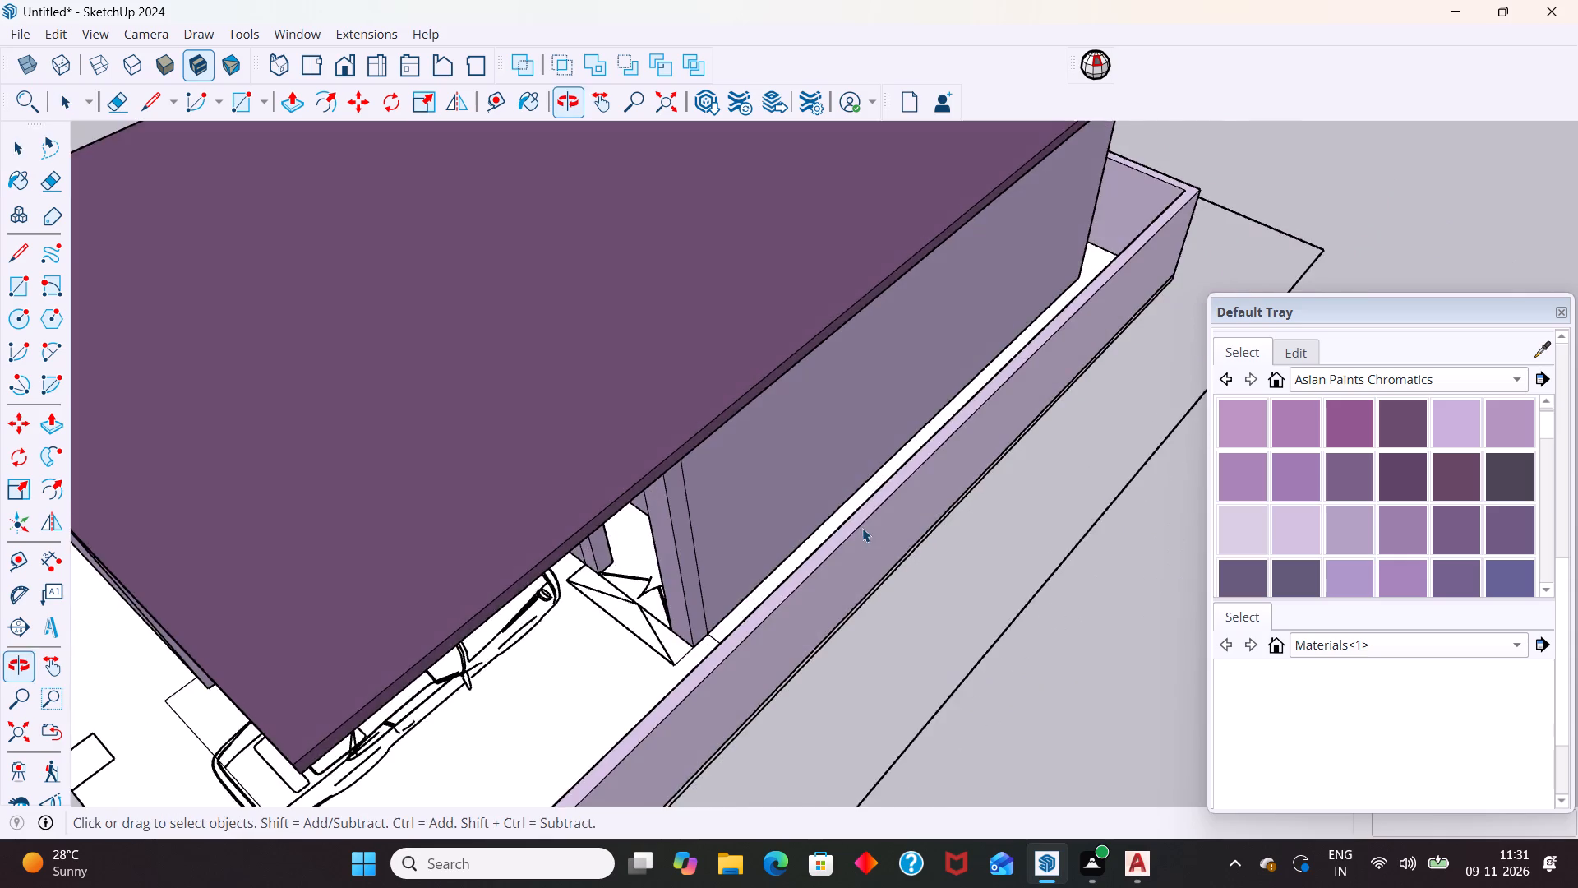
{"action": "scroll", "coordinate": [861, 525], "scroll_direction": "down", "scroll_amount": 13}
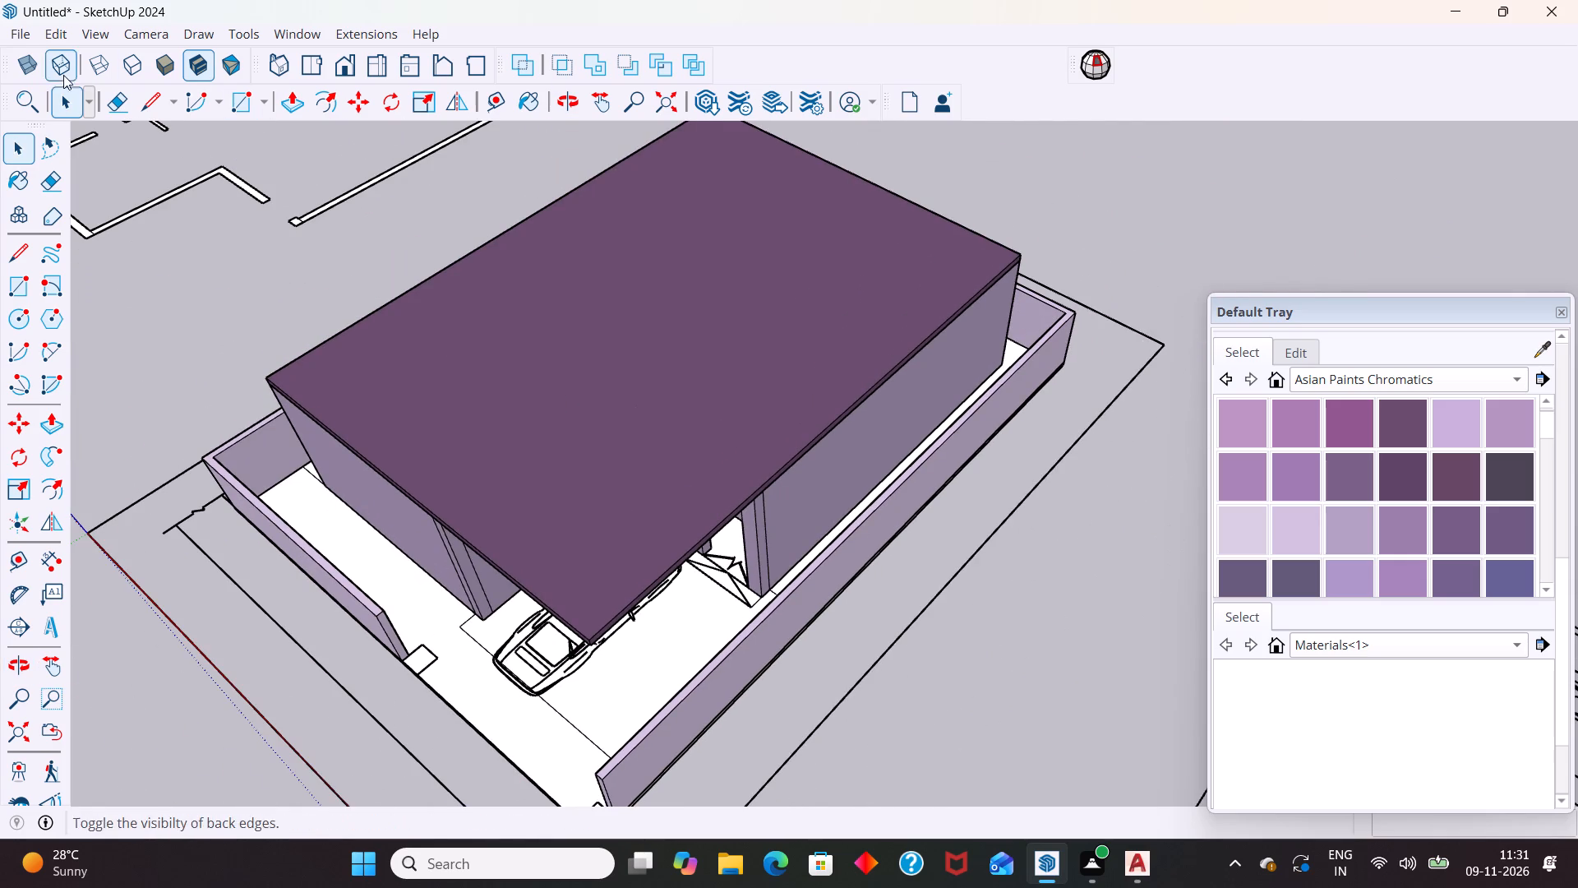
{"action": "left_click", "coordinate": [32, 63]}
{"action": "middle_click_drag", "start_coordinate": [903, 665], "coordinate": [777, 727]}
{"action": "scroll", "coordinate": [881, 544], "scroll_direction": "up", "scroll_amount": 11}
{"action": "middle_click_drag", "start_coordinate": [787, 543], "coordinate": [729, 672]}
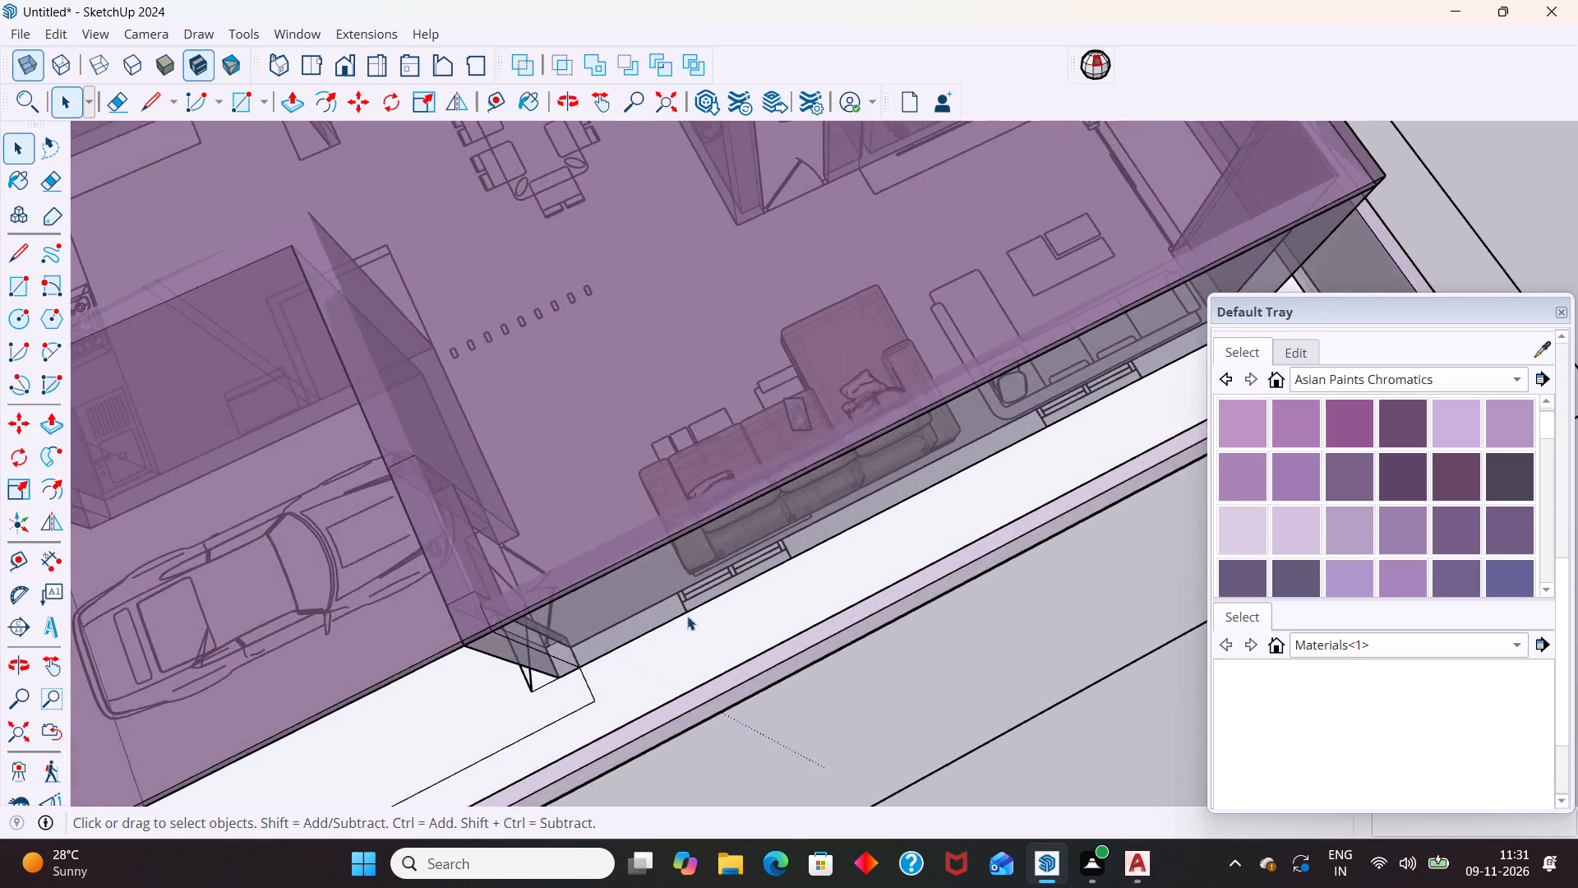
{"action": "scroll", "coordinate": [688, 607], "scroll_direction": "up", "scroll_amount": 6}
{"action": "middle_click_drag", "start_coordinate": [692, 590], "coordinate": [690, 542]}
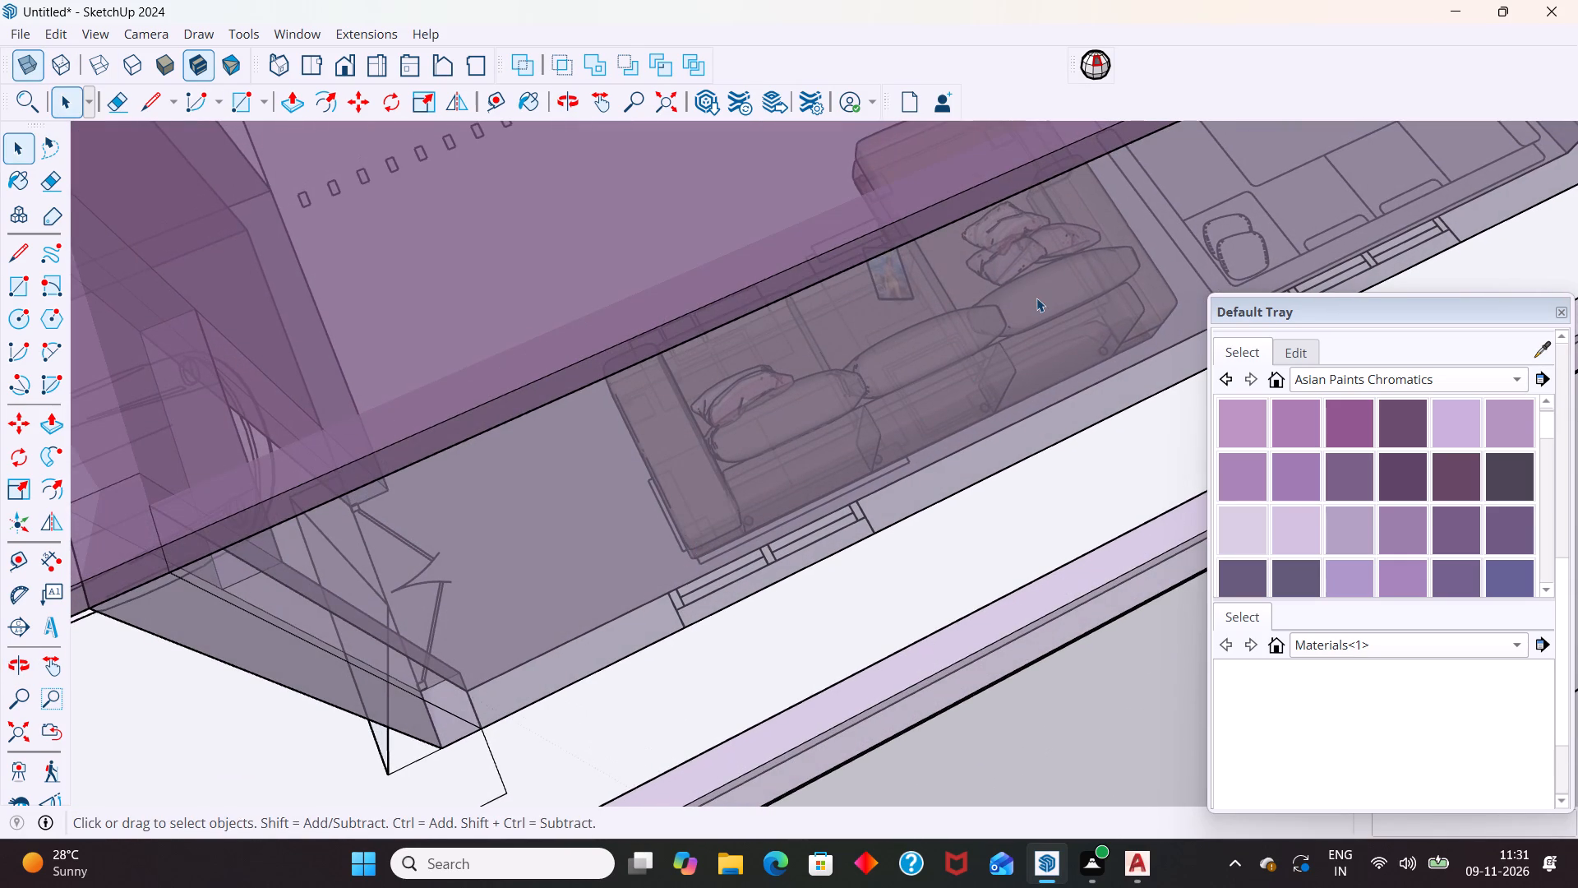
Show the 1001bit - tools extension's command set.
{"action": "right_click", "coordinate": [1203, 71]}
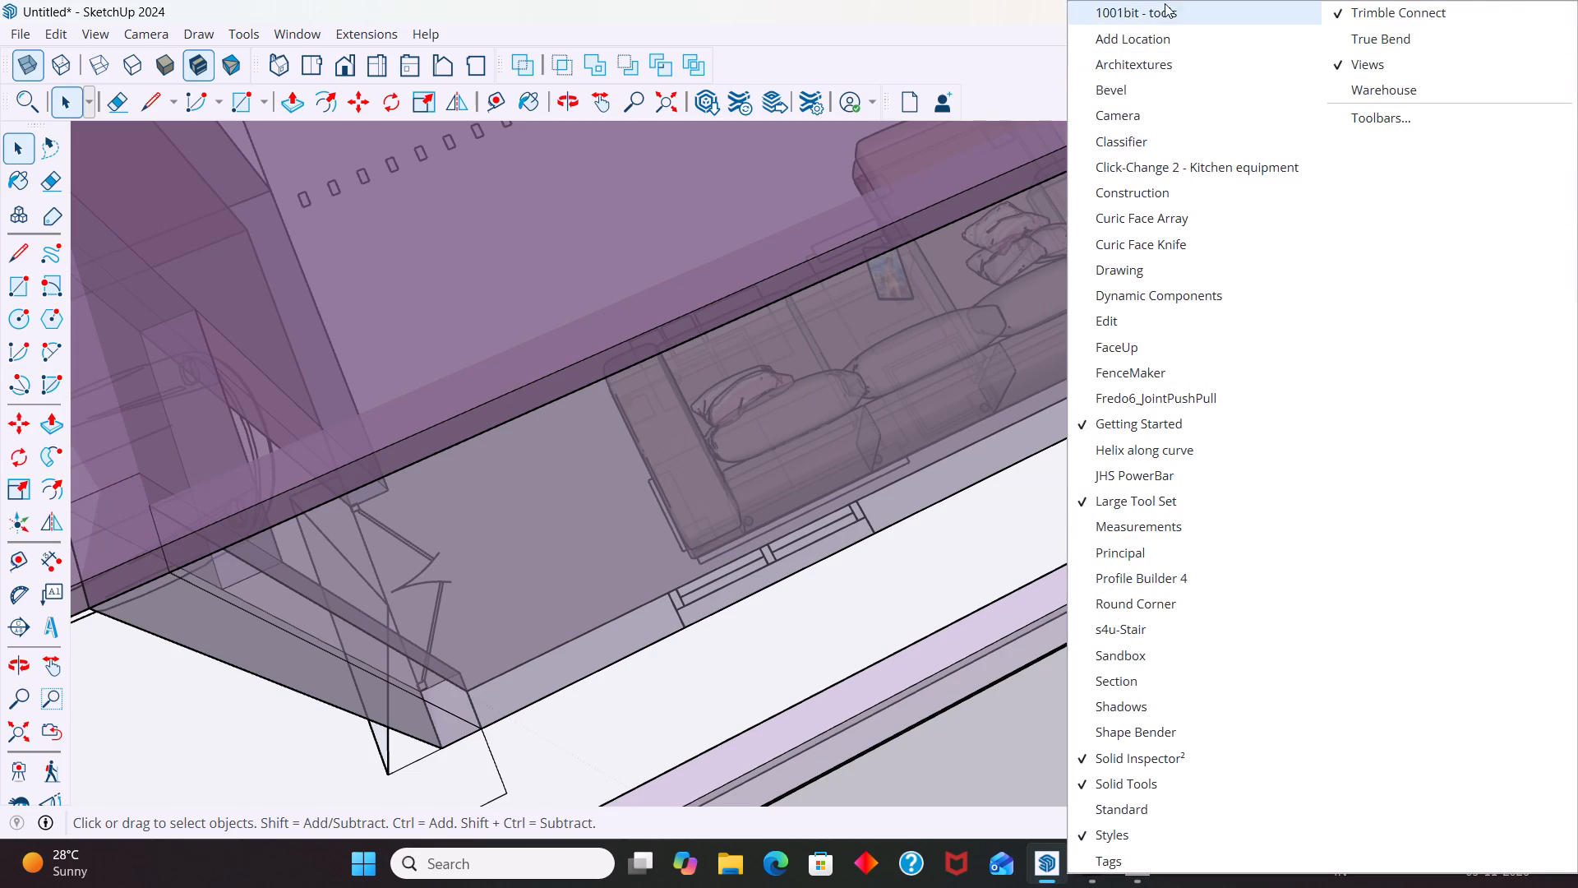
{"action": "left_click", "coordinate": [1167, 2]}
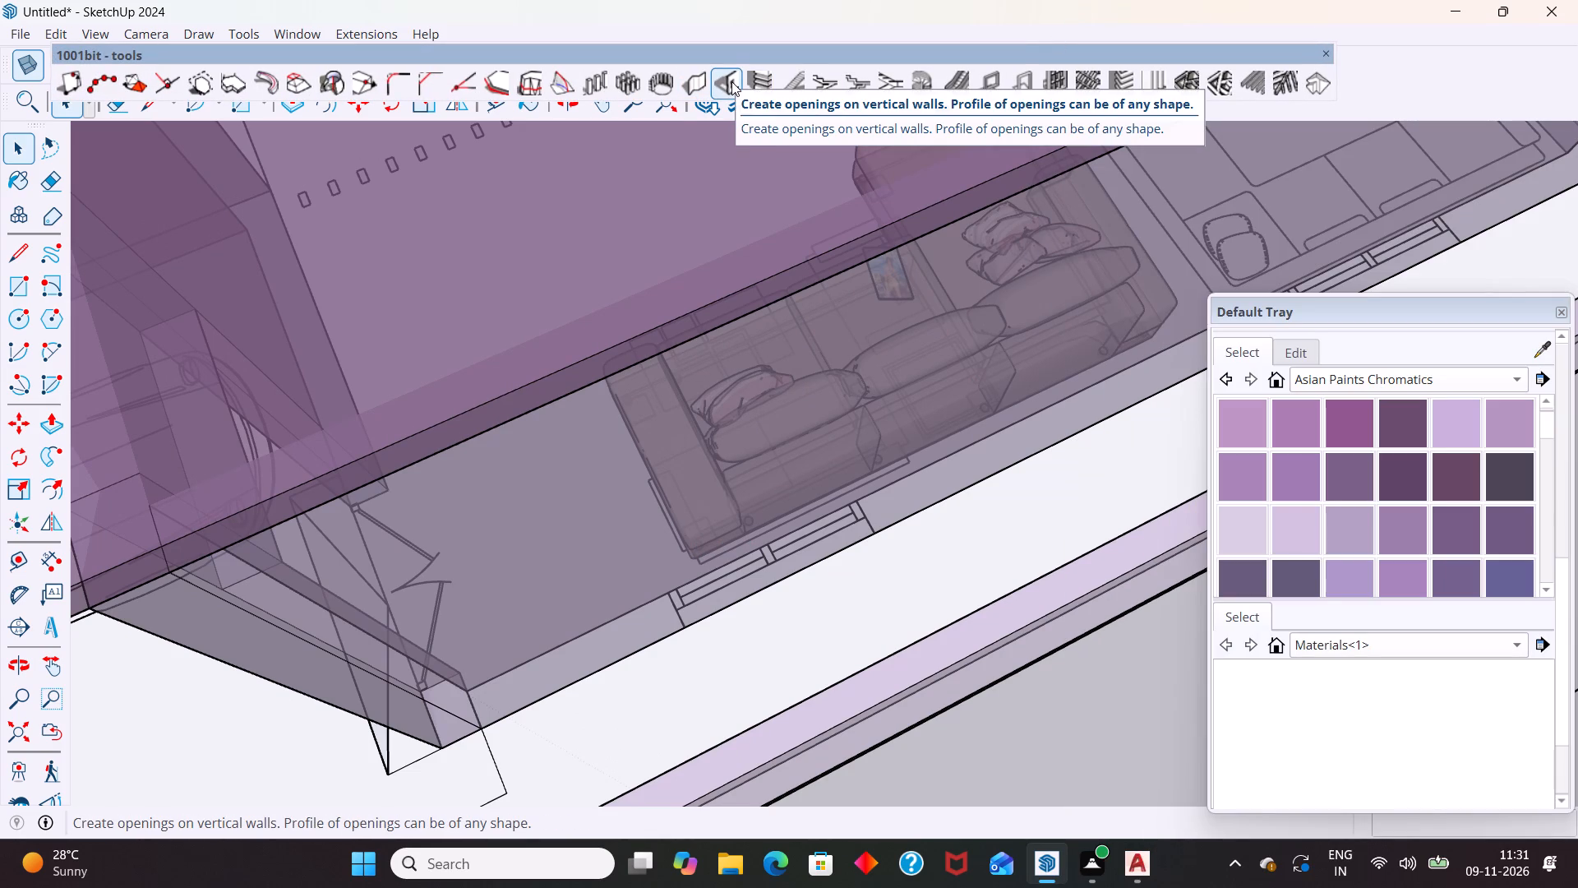
Configure a vertical wall opening with a width of 4' and a height of 4'.
{"action": "left_click", "coordinate": [731, 81]}
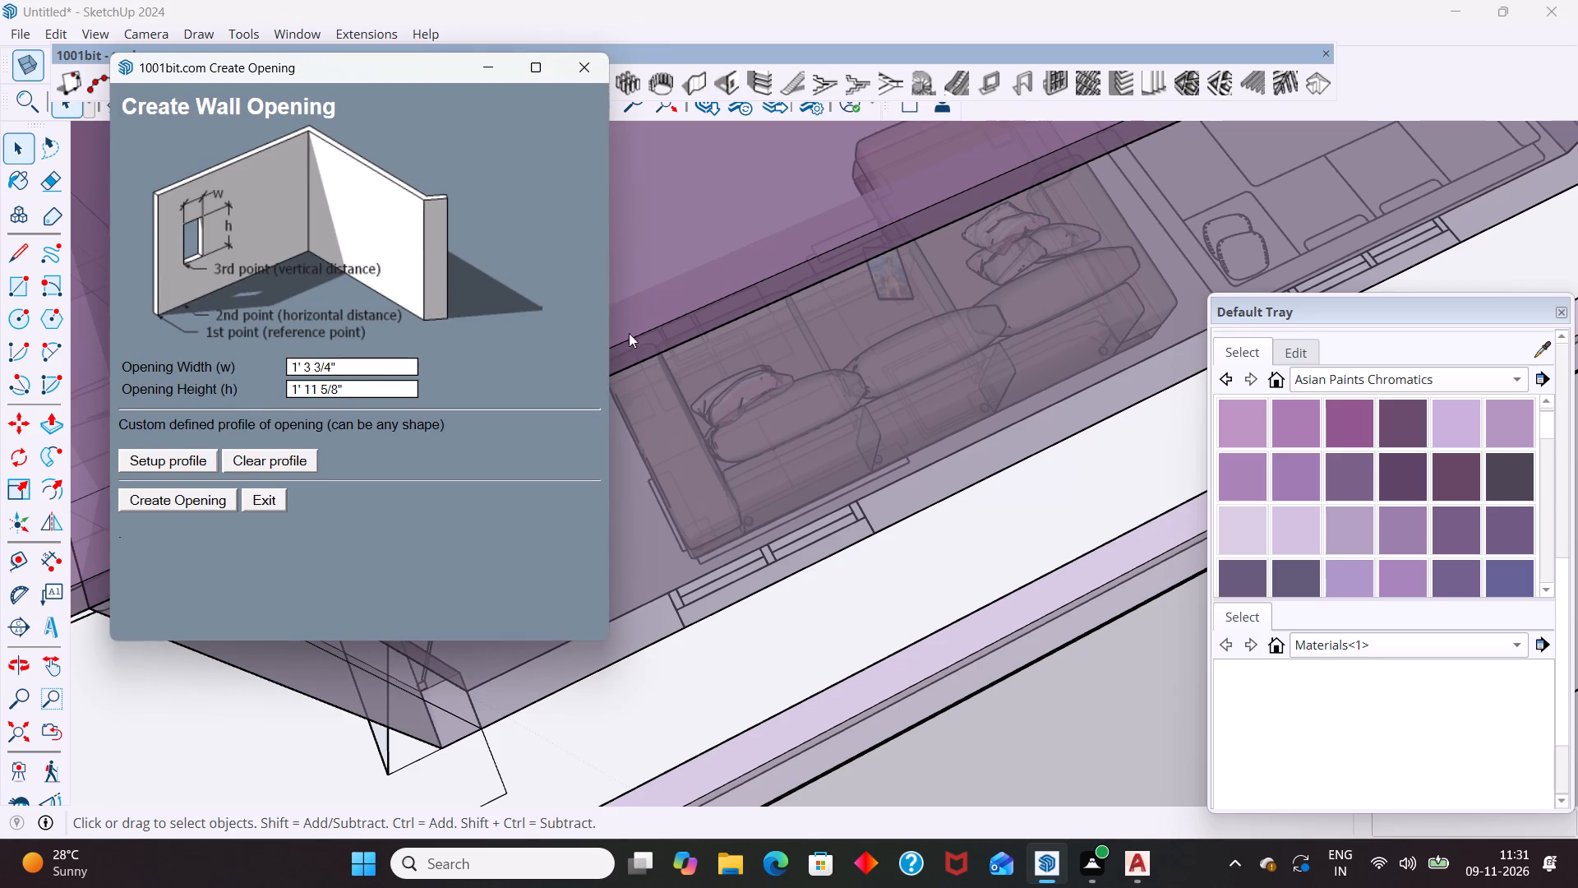
{"action": "left_click", "coordinate": [378, 380]}
{"action": "left_click", "coordinate": [385, 368]}
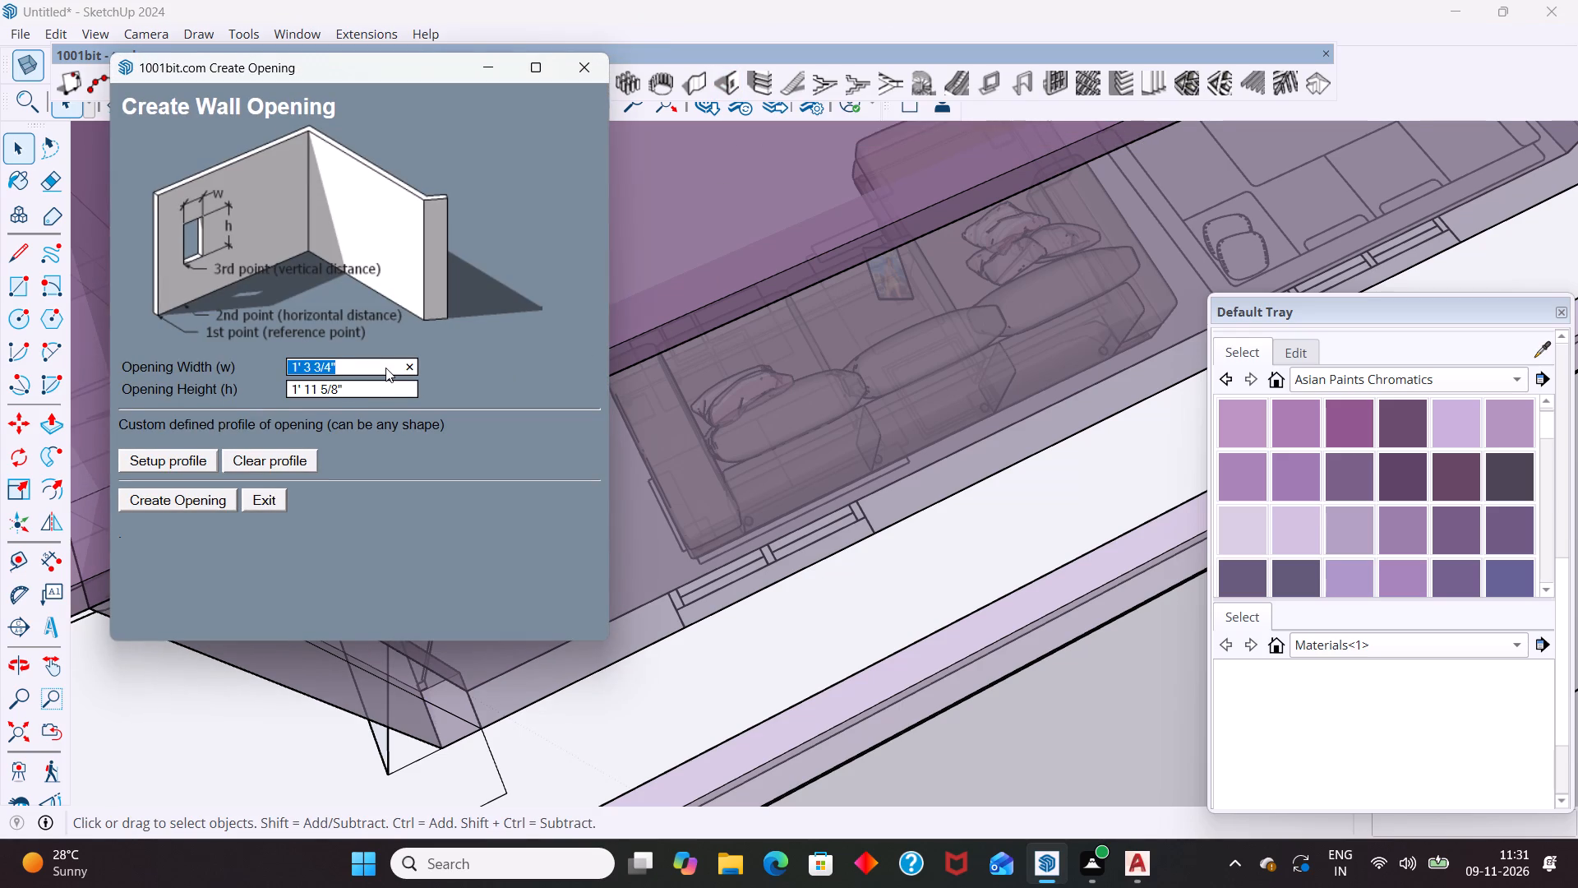
{"action": "key", "text": "BackSpace"}
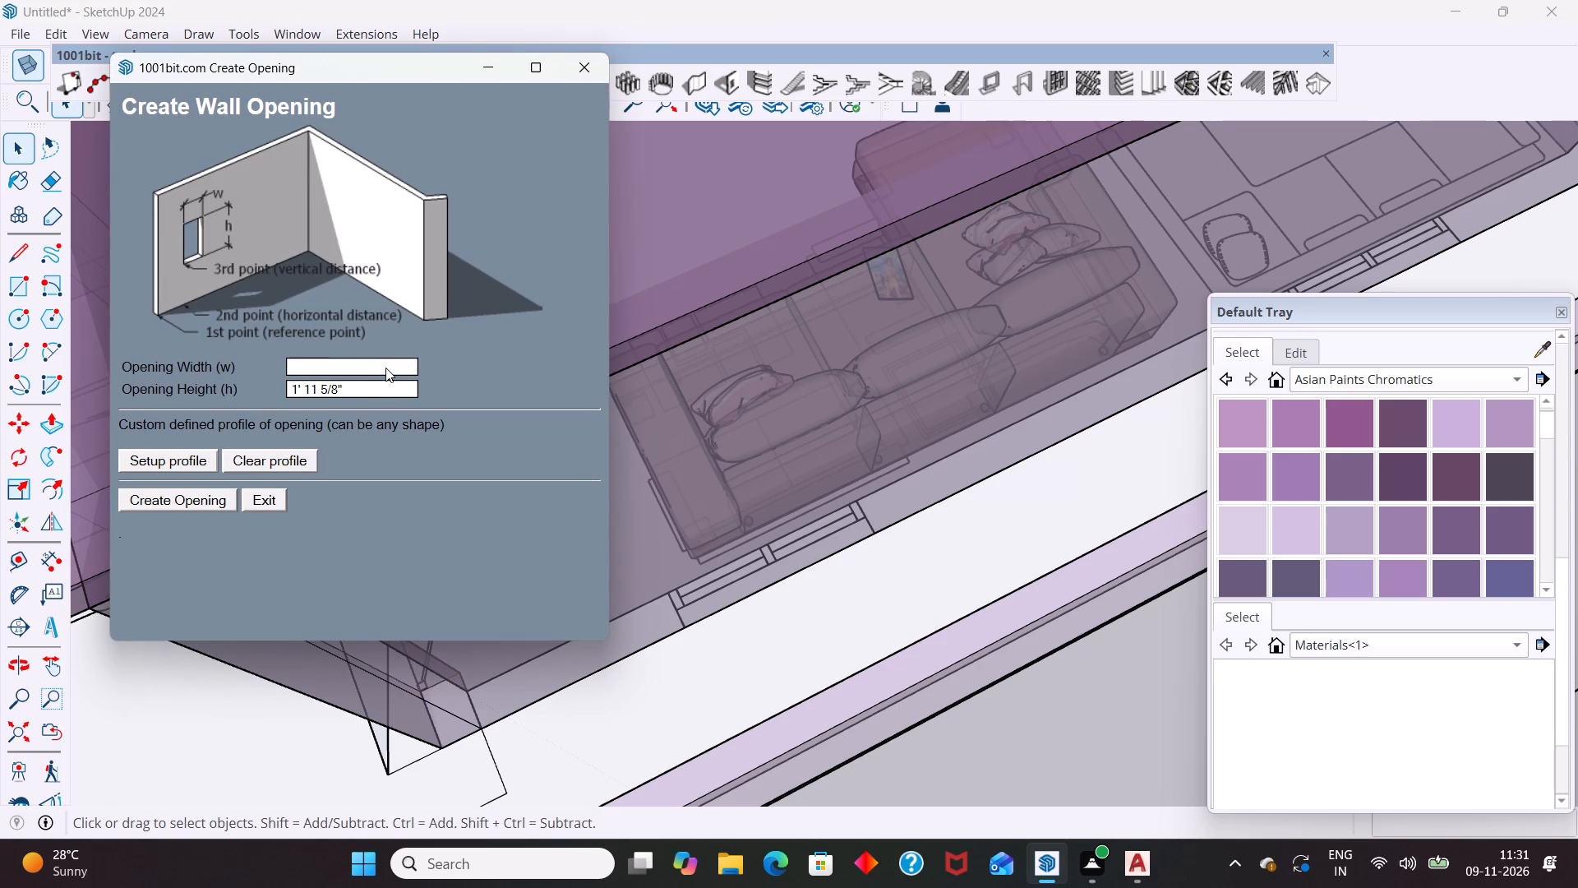
{"action": "type", "text": "4'"}
{"action": "left_click", "coordinate": [392, 394]}
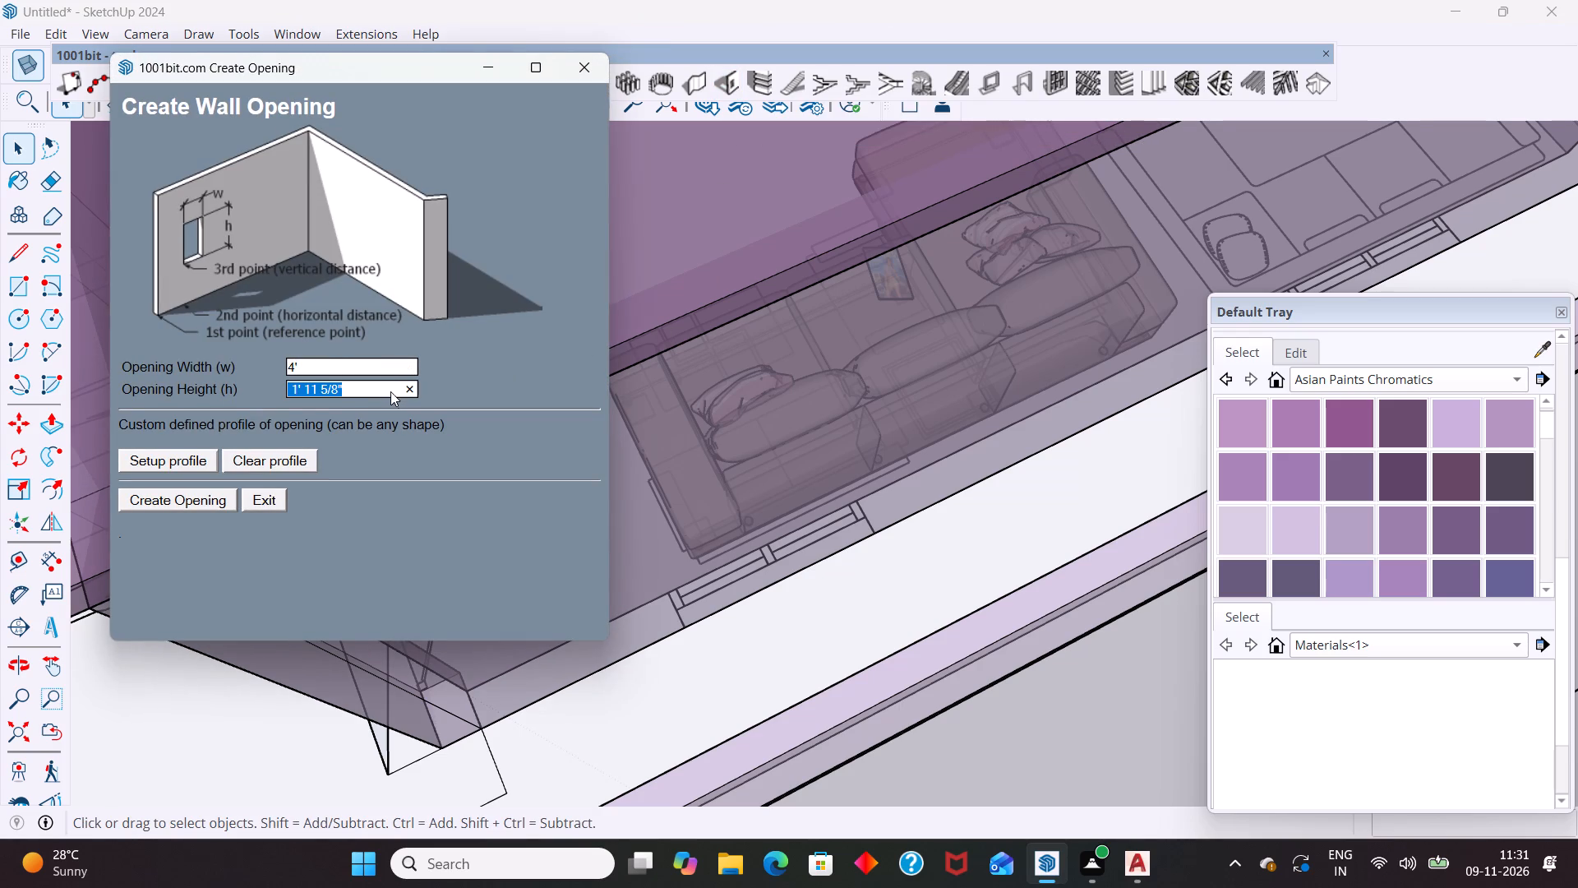
{"action": "key", "text": "BackSpace"}
{"action": "type", "text": "4'"}
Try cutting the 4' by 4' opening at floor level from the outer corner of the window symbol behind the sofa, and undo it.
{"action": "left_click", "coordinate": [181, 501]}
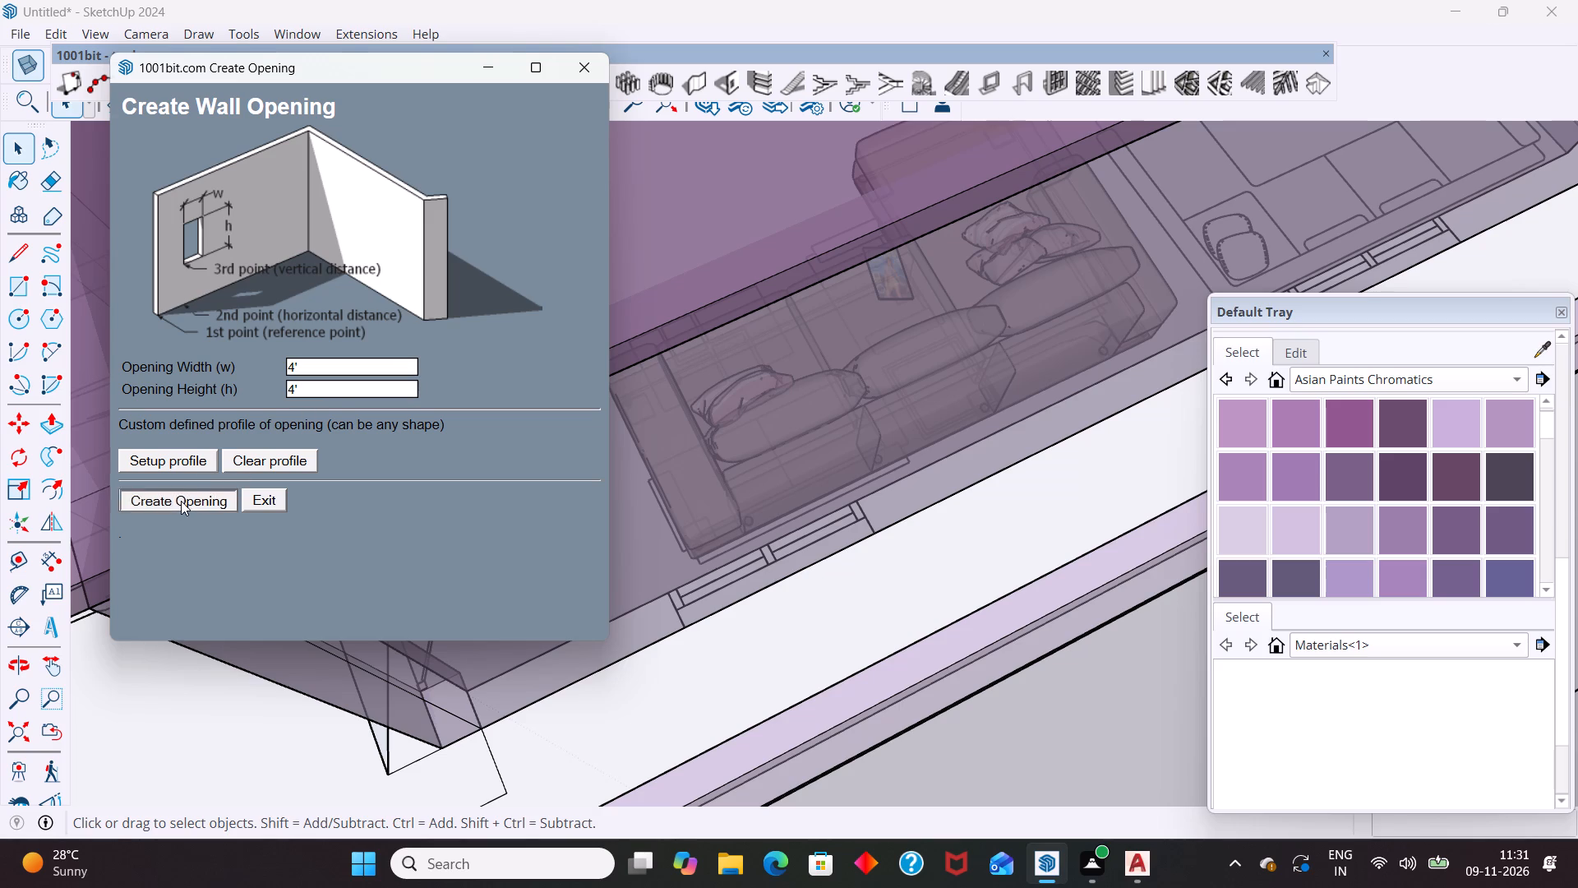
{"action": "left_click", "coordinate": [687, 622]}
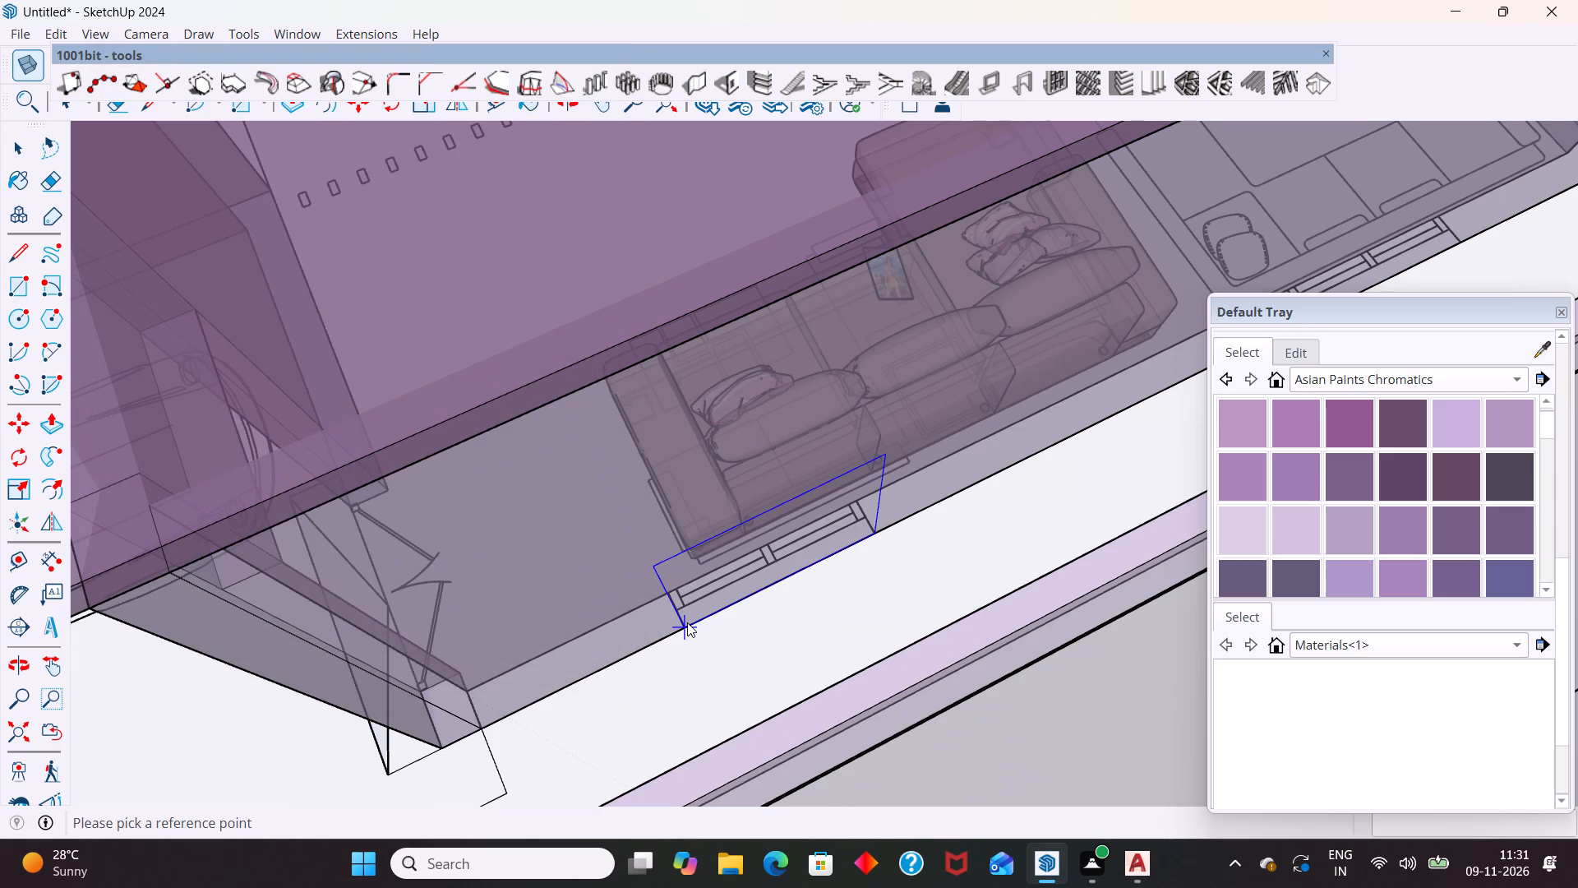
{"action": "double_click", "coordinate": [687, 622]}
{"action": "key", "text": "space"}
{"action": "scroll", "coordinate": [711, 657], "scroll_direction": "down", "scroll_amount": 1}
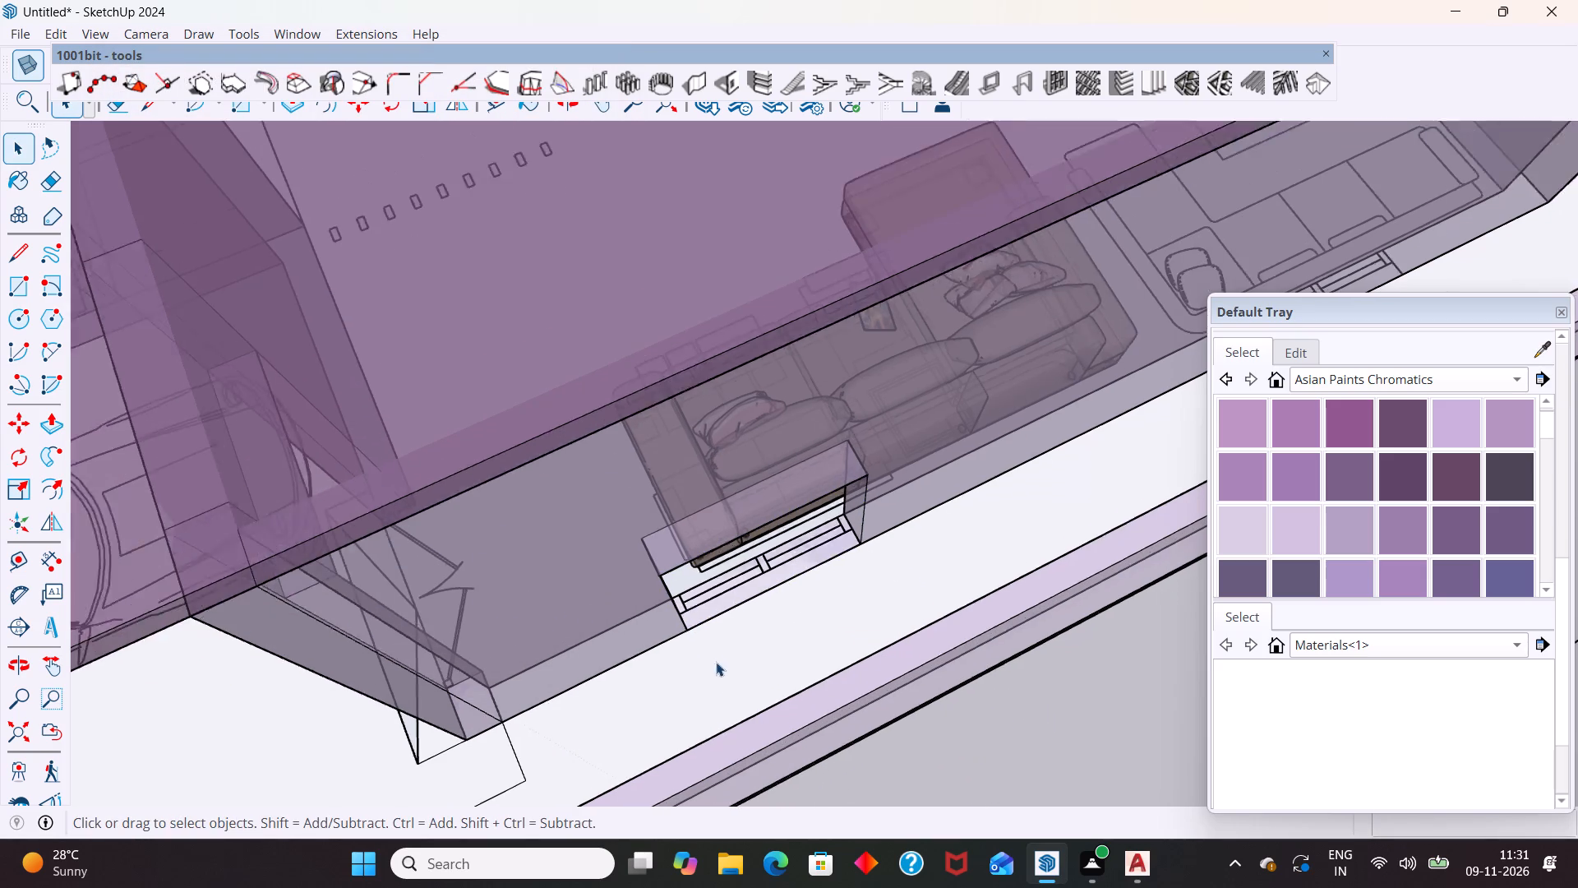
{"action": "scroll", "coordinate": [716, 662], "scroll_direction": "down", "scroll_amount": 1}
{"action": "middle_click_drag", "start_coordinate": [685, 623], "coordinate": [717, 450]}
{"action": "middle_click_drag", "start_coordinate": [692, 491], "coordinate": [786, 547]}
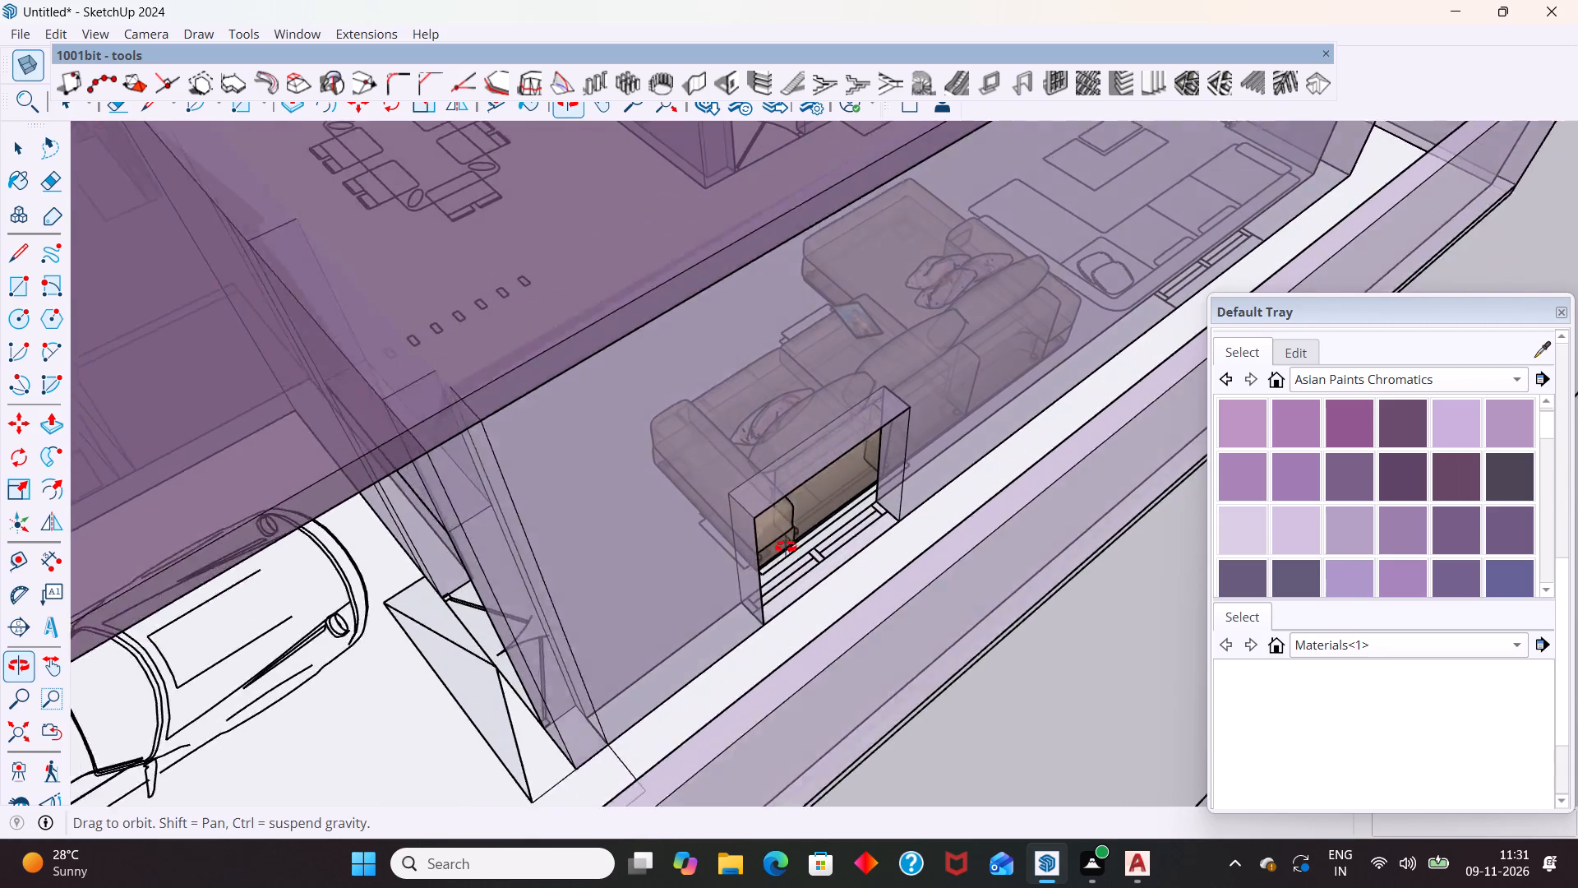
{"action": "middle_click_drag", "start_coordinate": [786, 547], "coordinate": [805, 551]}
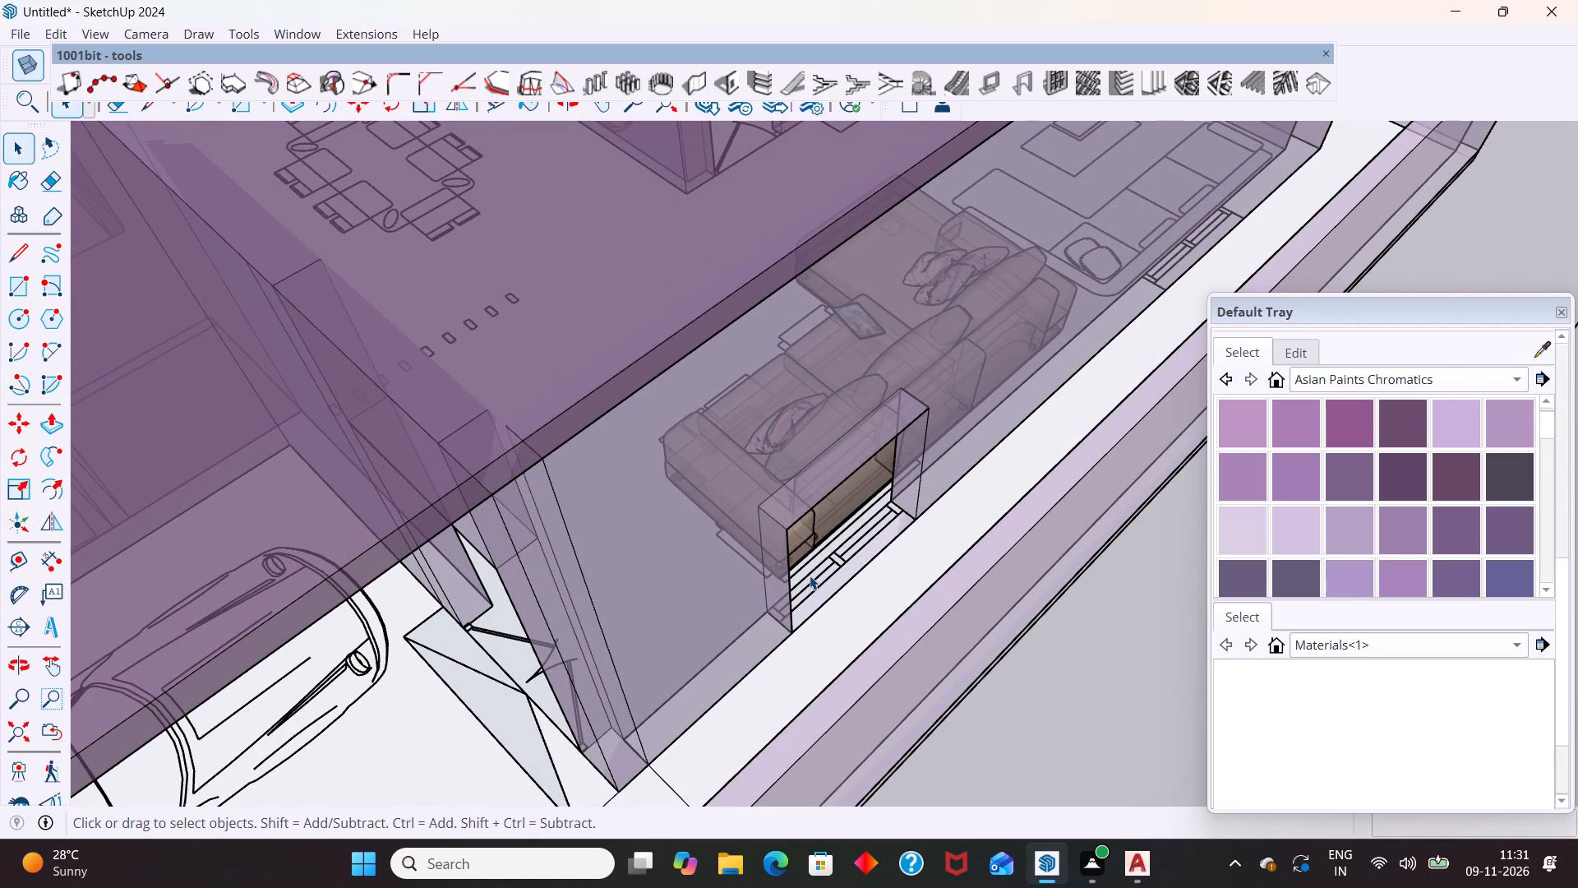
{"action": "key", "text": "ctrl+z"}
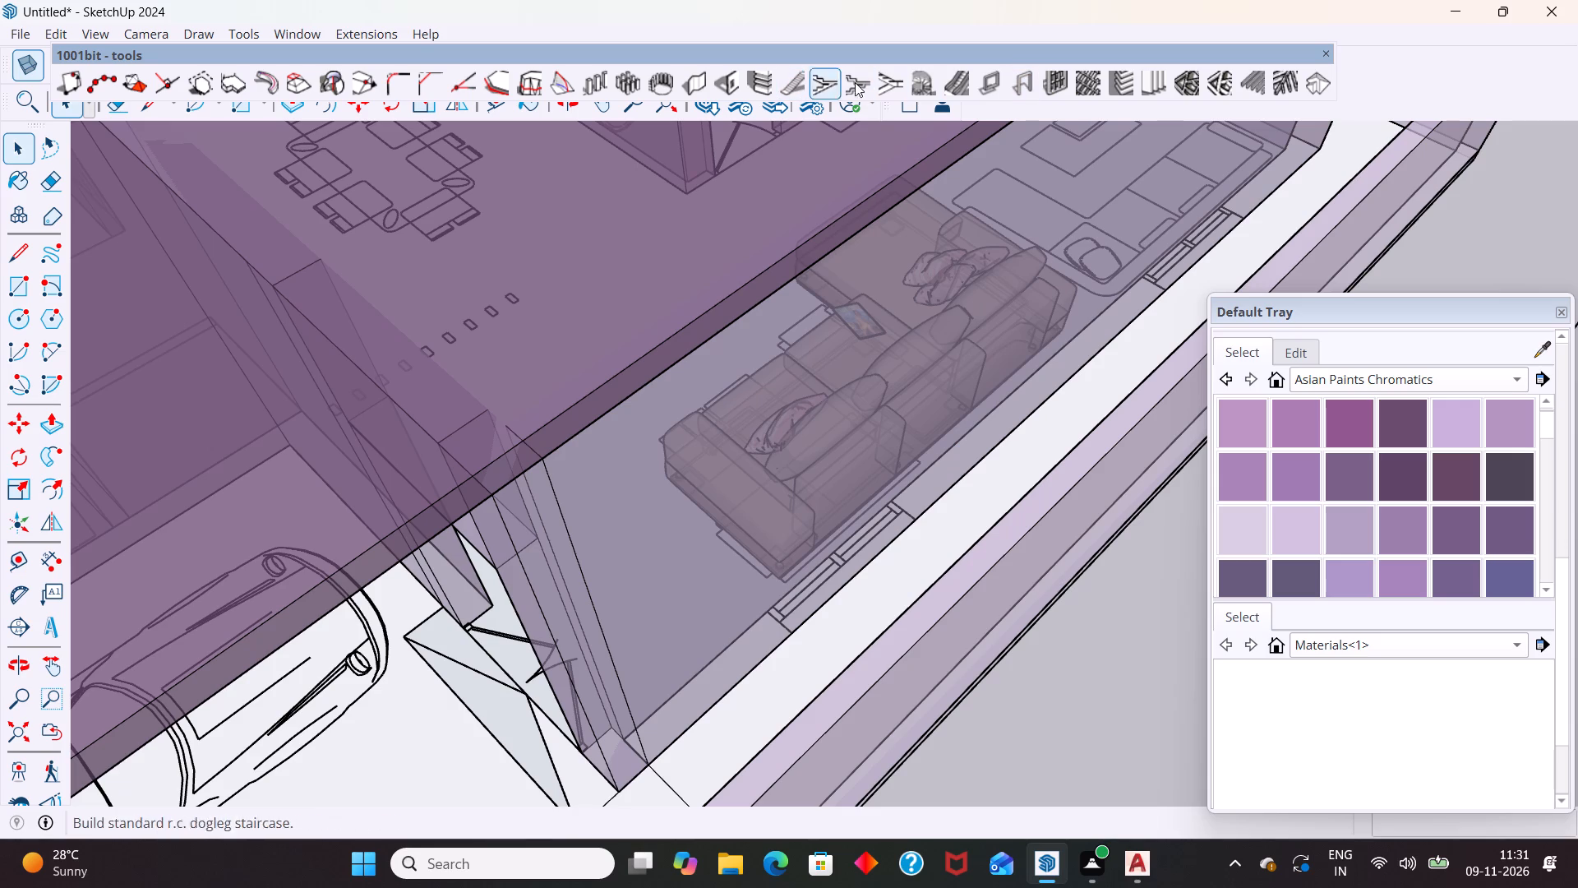
Cut the 4' by 4' opening in the wall behind the sofa, aligned with the window symbol's corner and raised 3' vertically.
{"action": "left_click", "coordinate": [731, 75]}
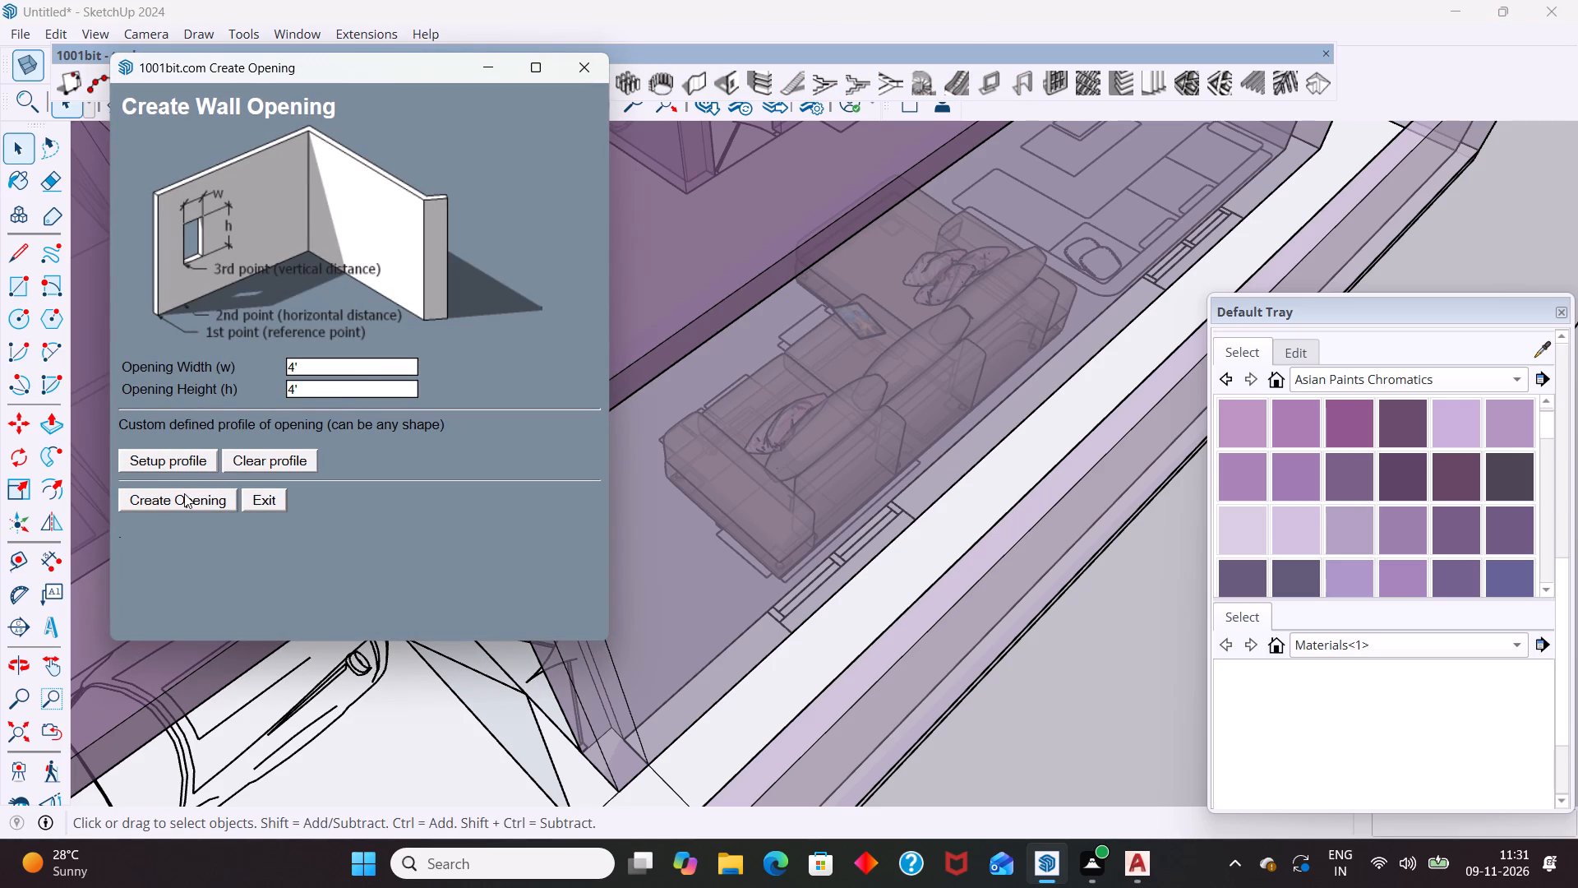
{"action": "left_click", "coordinate": [184, 493]}
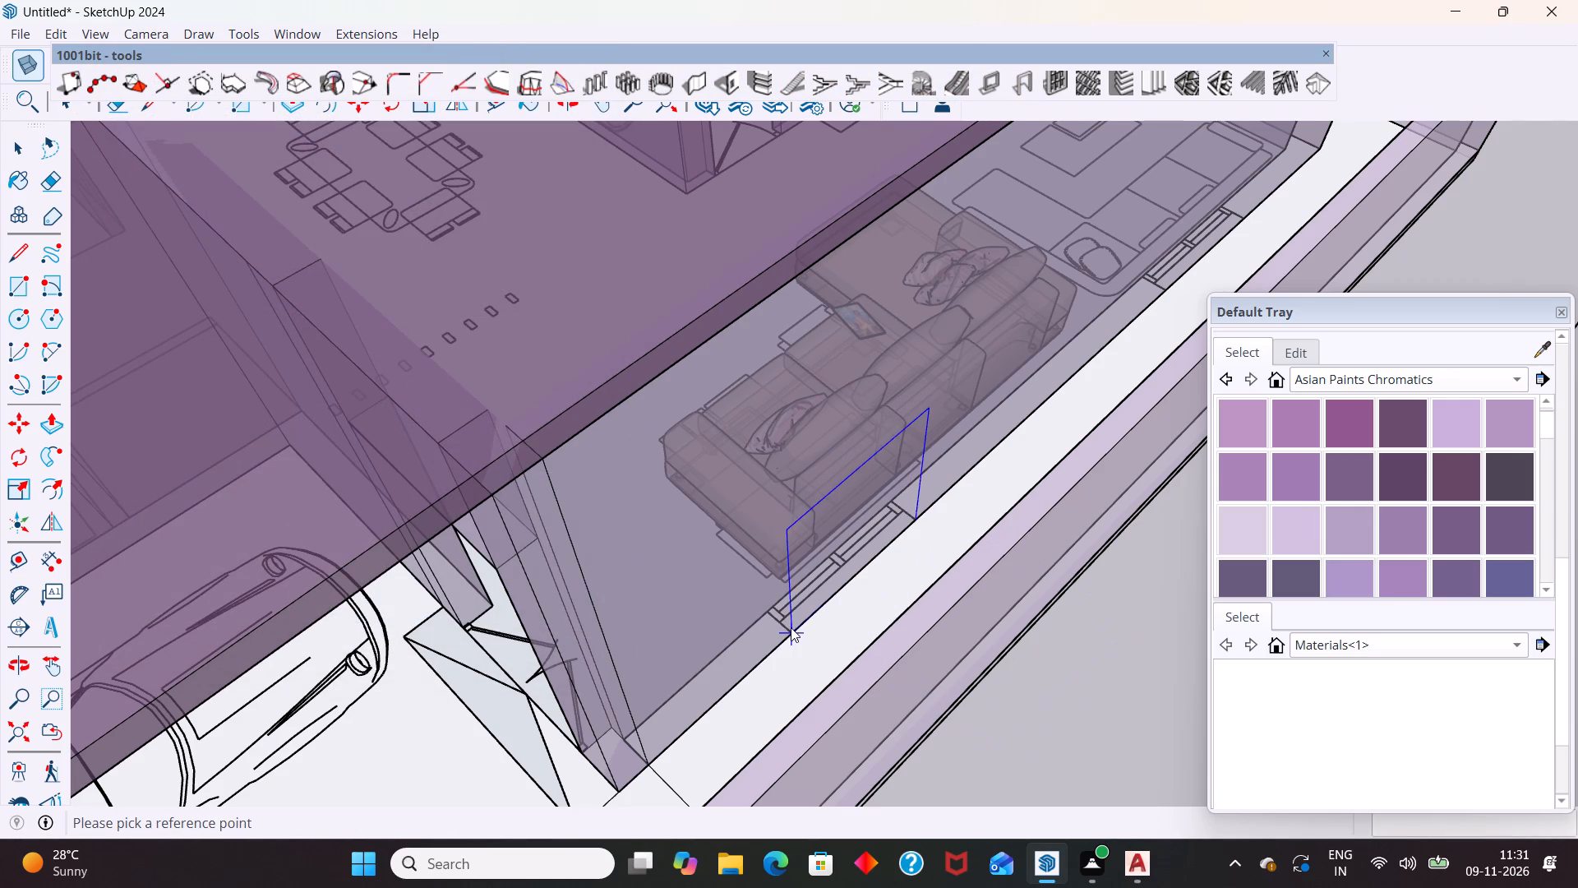
{"action": "left_click", "coordinate": [792, 631]}
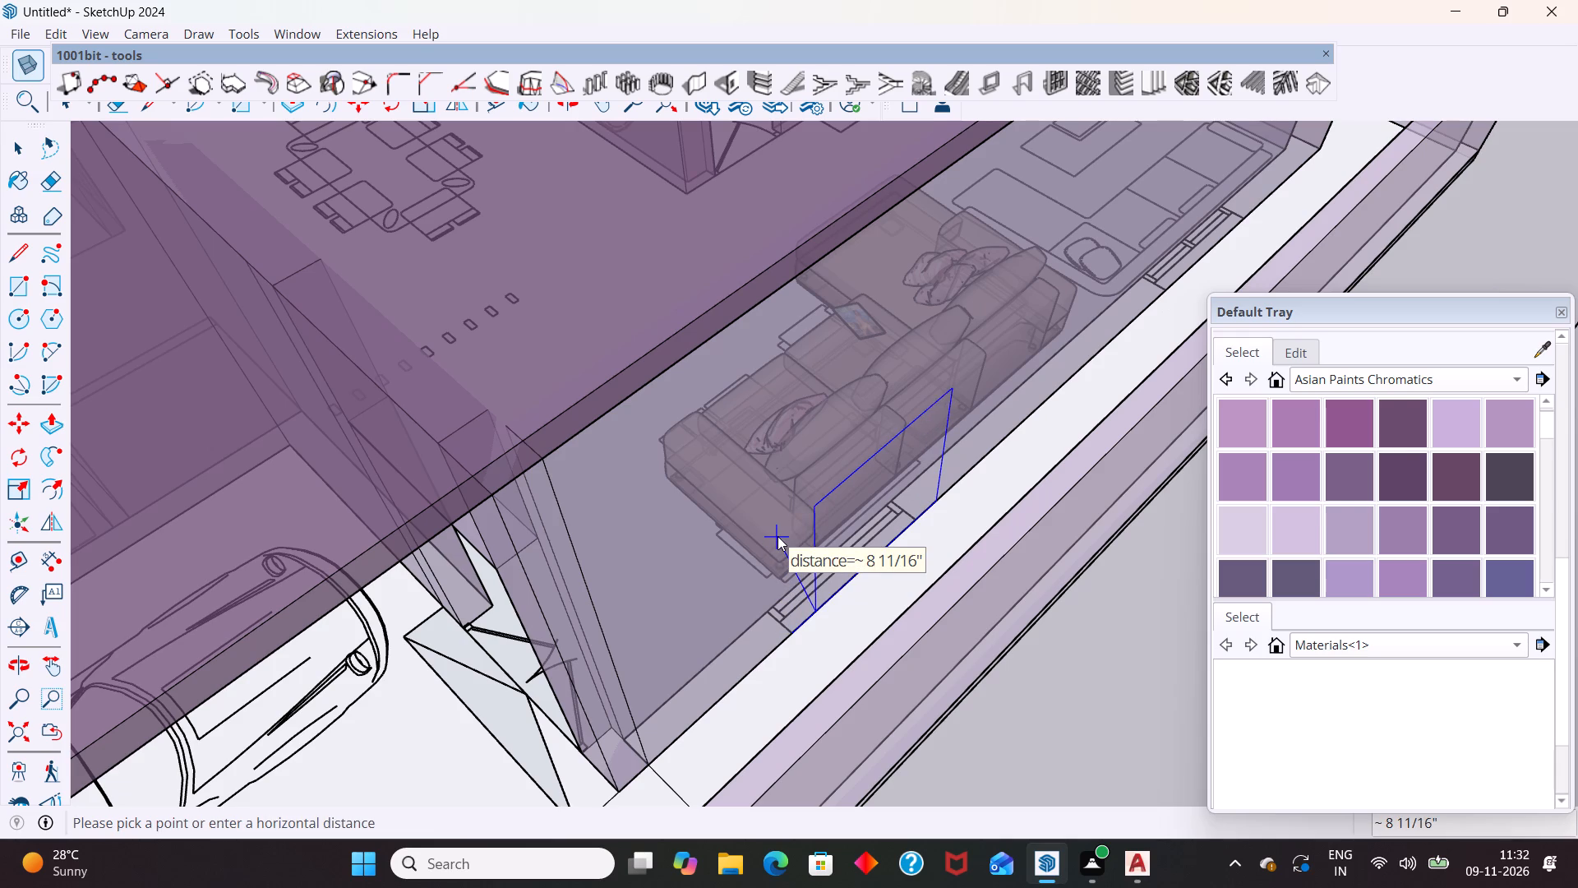
{"action": "left_click", "coordinate": [791, 631]}
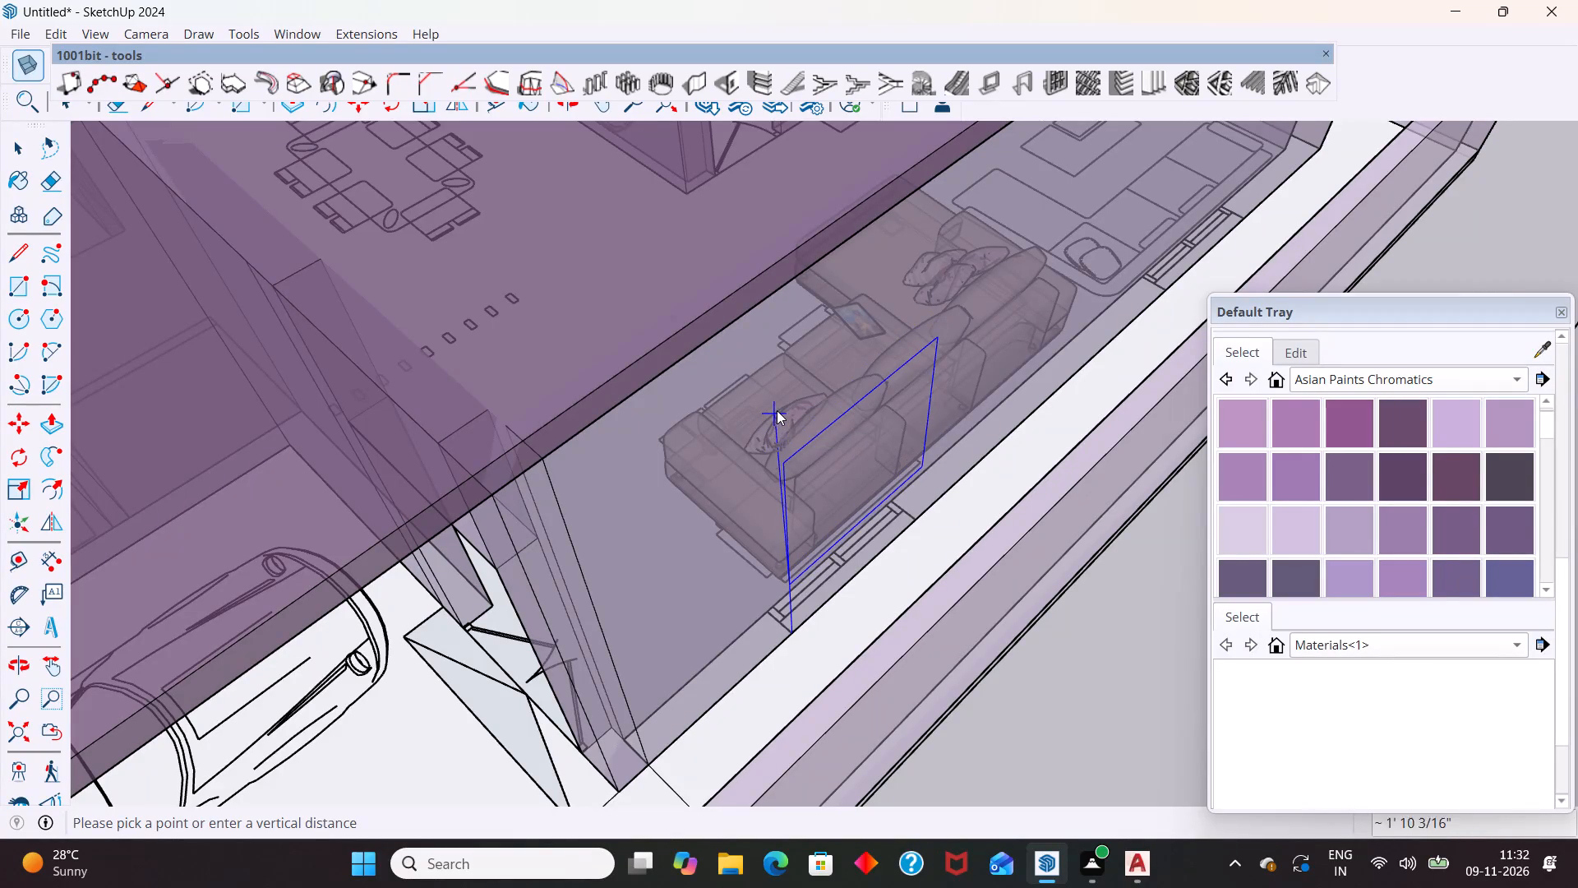
{"action": "key", "text": "Up"}
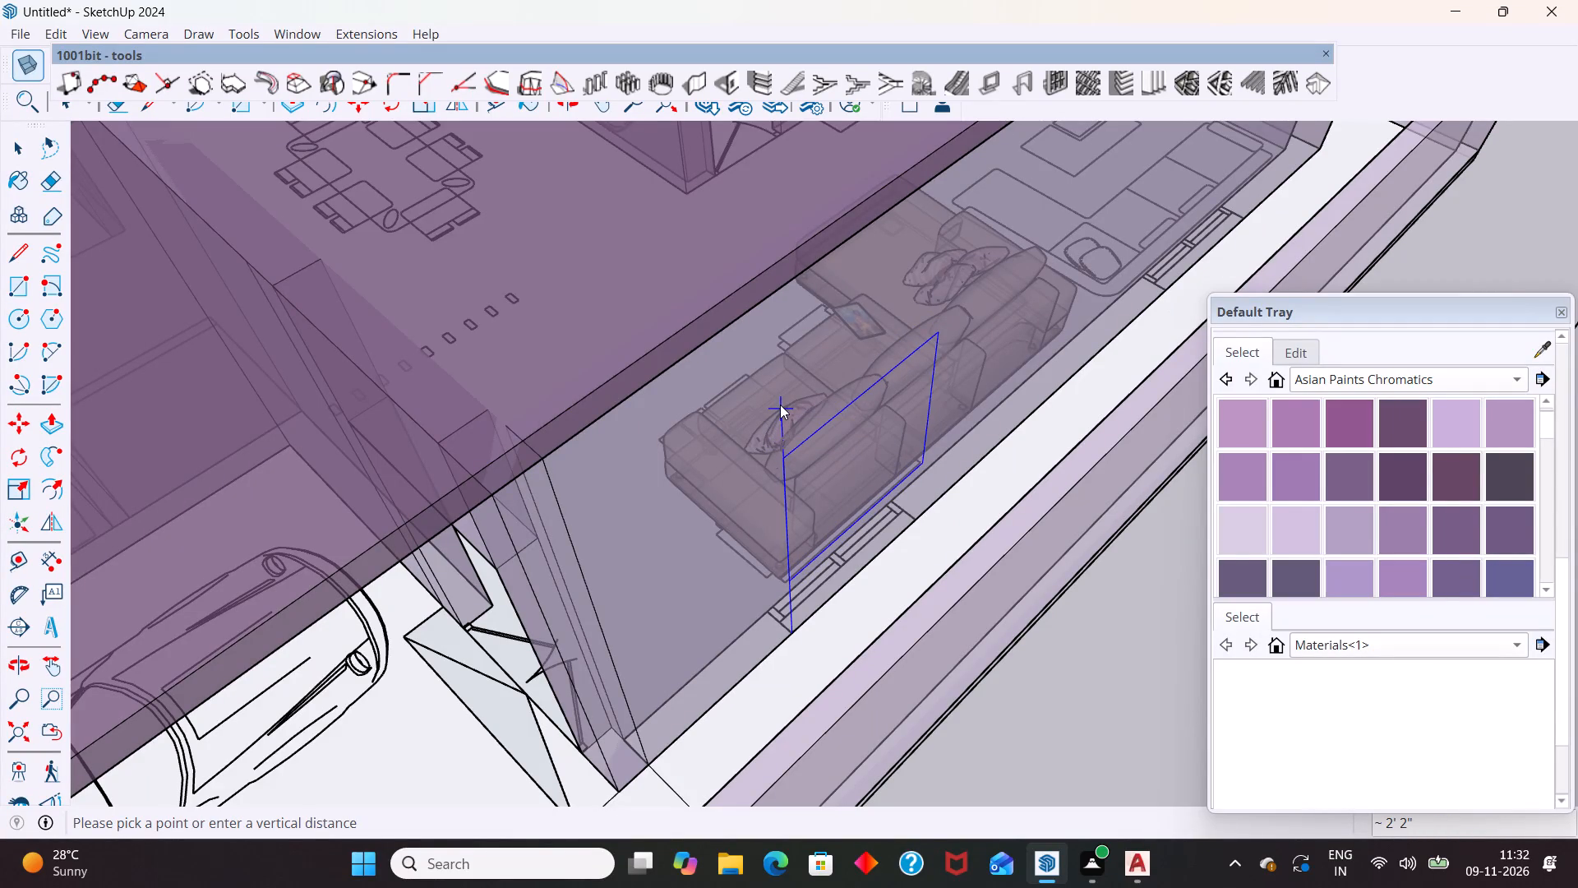
{"action": "key", "text": "3"}
{"action": "key", "text": "apostrophe"}
{"action": "key", "text": "Return"}
{"action": "key", "text": "space"}
Cut a second 4' by 4' opening in the same outer wall at the L-shaped sofa's window symbol, with a 3' vertical distance.
{"action": "scroll", "coordinate": [745, 459], "scroll_direction": "down", "scroll_amount": 4}
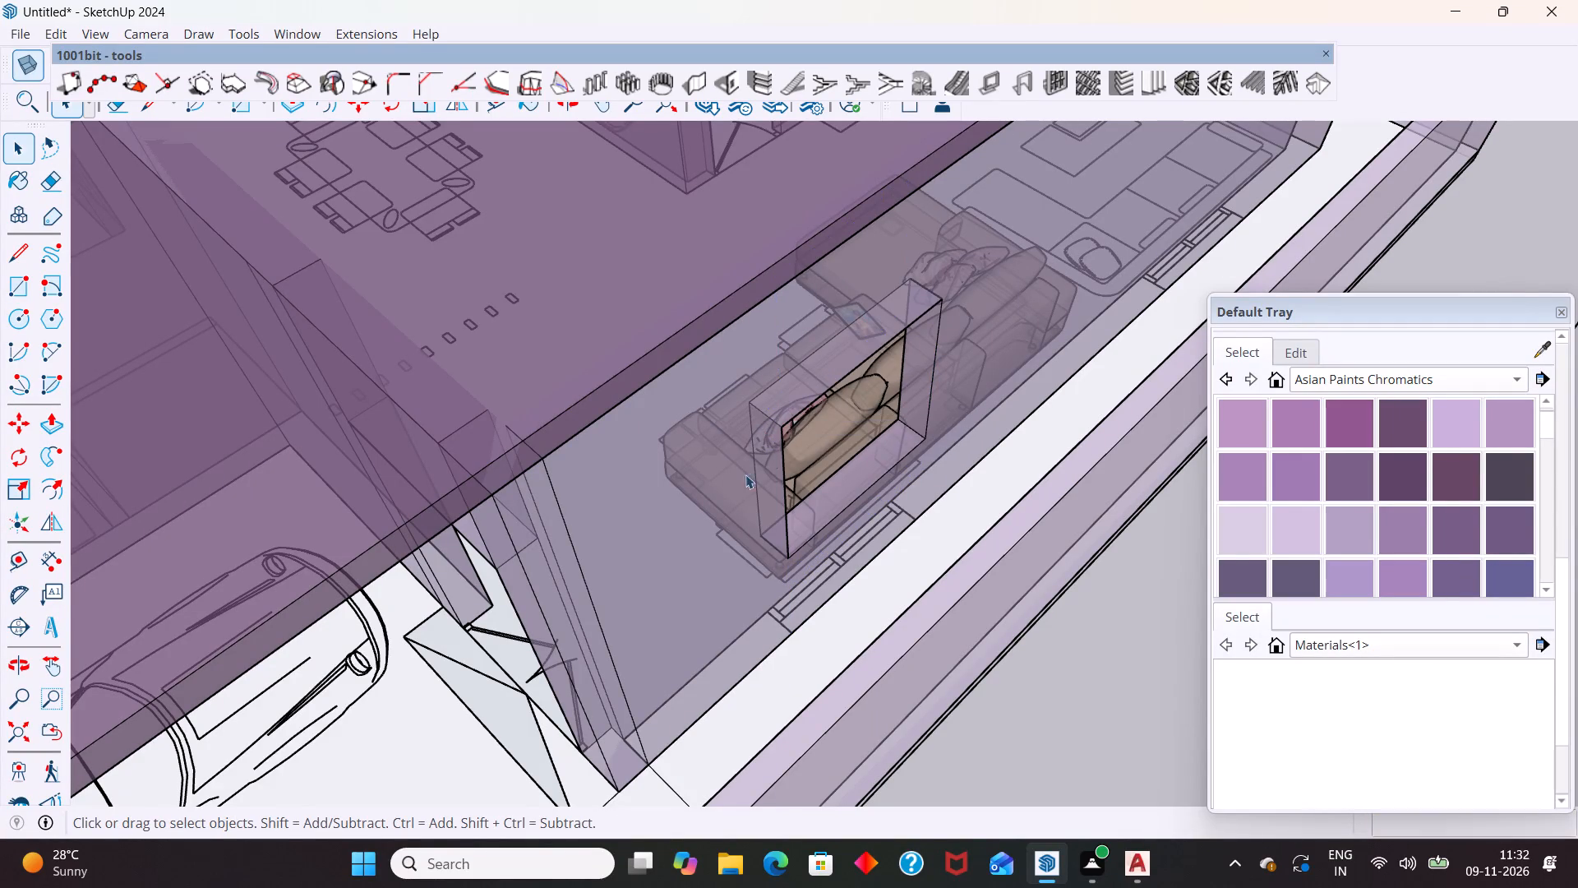
{"action": "scroll", "coordinate": [745, 474], "scroll_direction": "down", "scroll_amount": 2}
{"action": "middle_click_drag", "start_coordinate": [904, 586], "coordinate": [764, 486]}
{"action": "scroll", "coordinate": [772, 503], "scroll_direction": "down", "scroll_amount": 4}
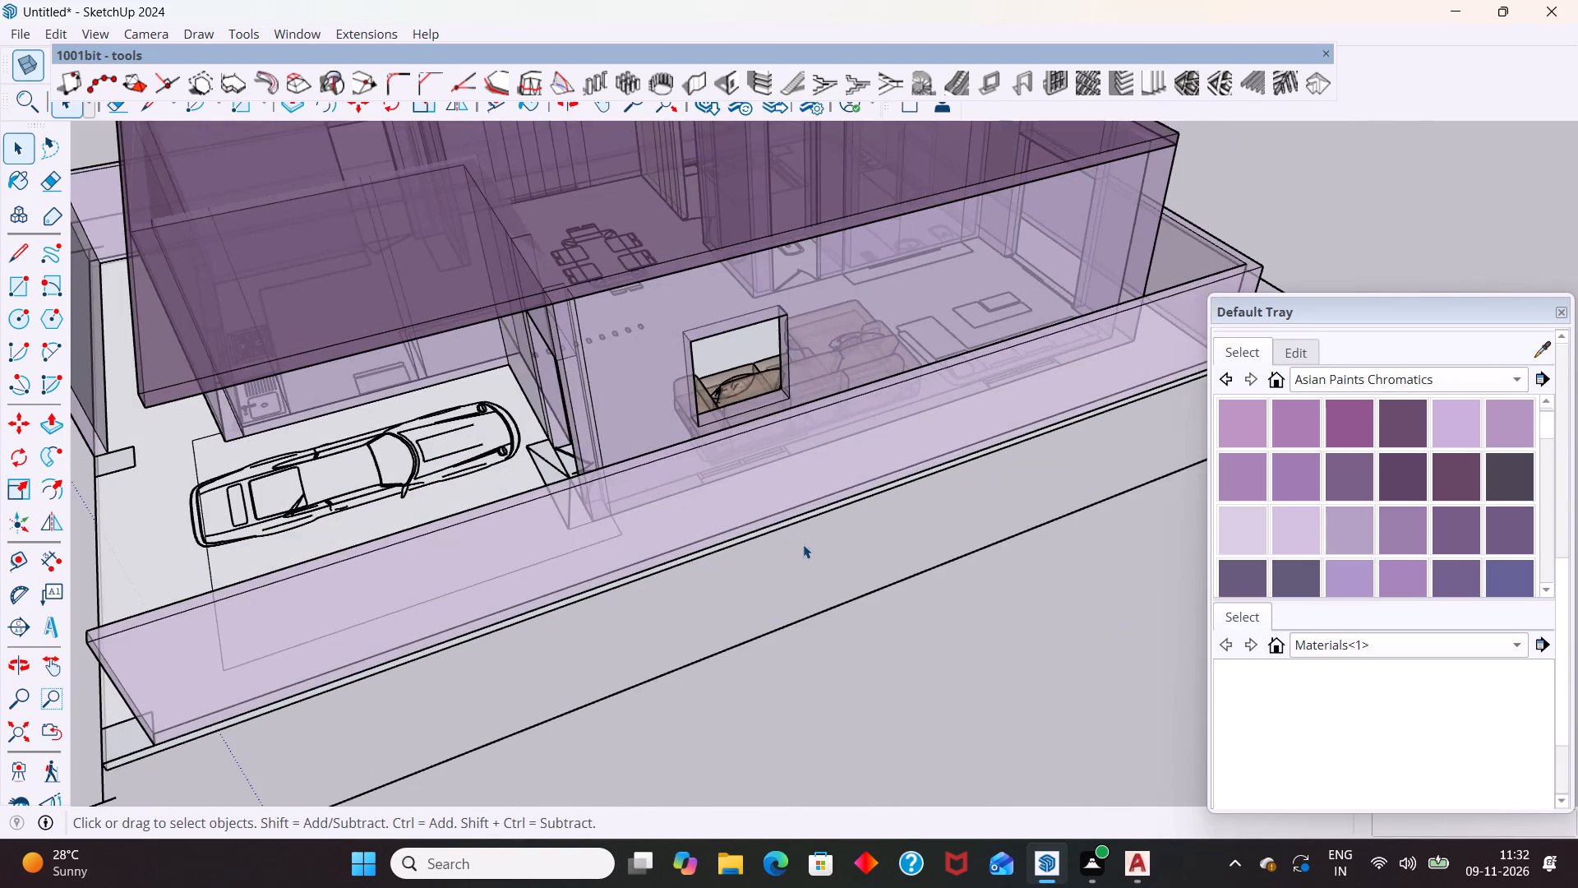
{"action": "middle_click_drag", "start_coordinate": [783, 557], "coordinate": [654, 550]}
{"action": "scroll", "coordinate": [752, 364], "scroll_direction": "up", "scroll_amount": 3}
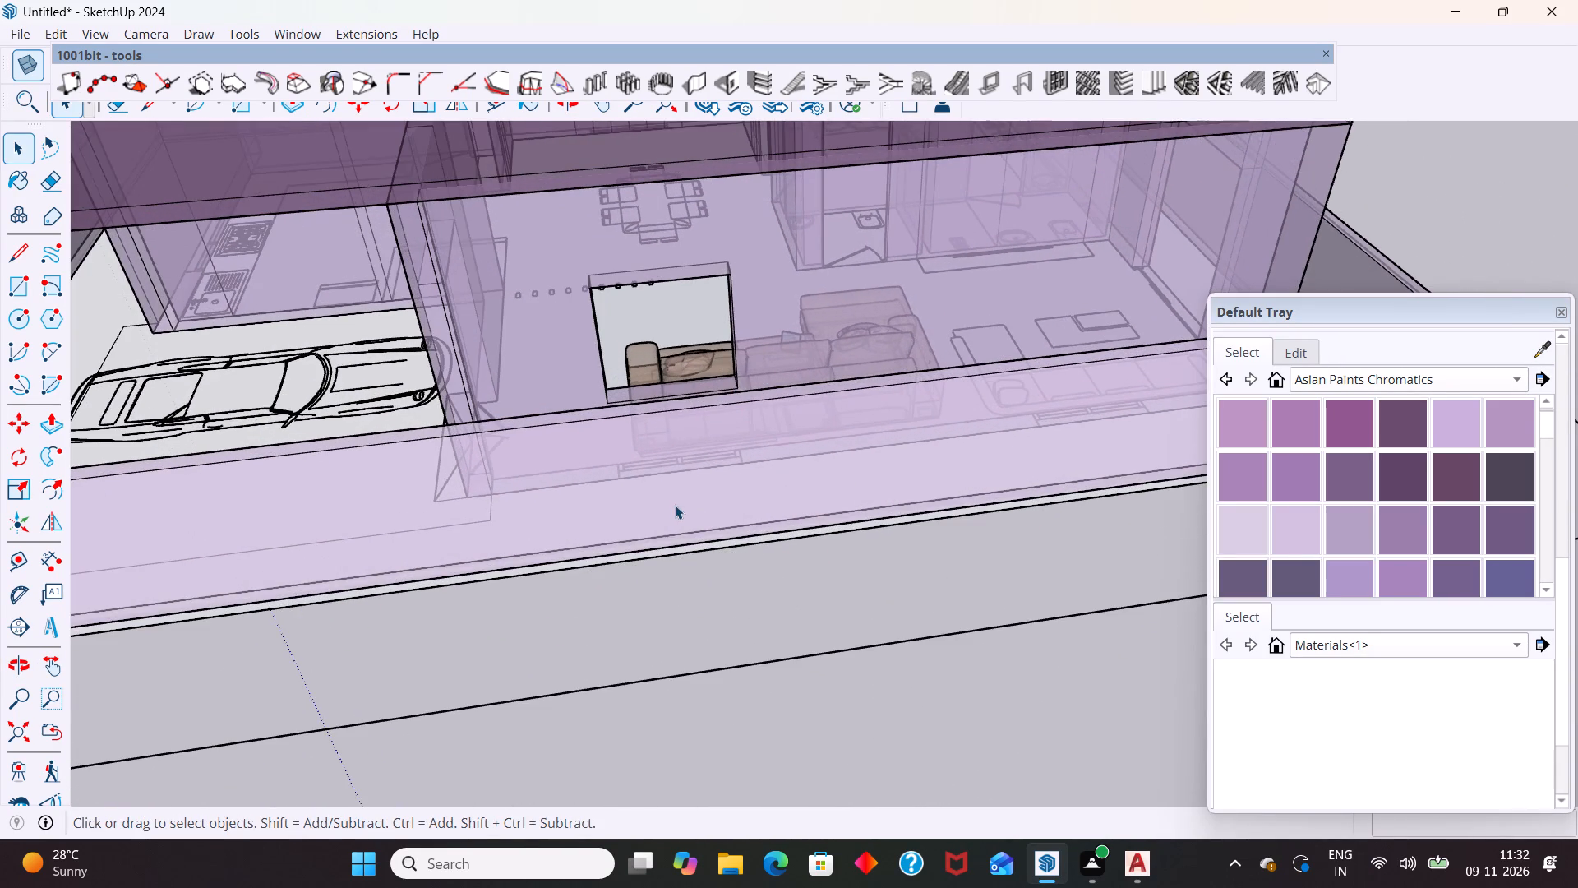
{"action": "scroll", "coordinate": [684, 518], "scroll_direction": "down", "scroll_amount": 5}
{"action": "middle_click_drag", "start_coordinate": [964, 443], "coordinate": [888, 577]}
{"action": "scroll", "coordinate": [967, 489], "scroll_direction": "up", "scroll_amount": 4}
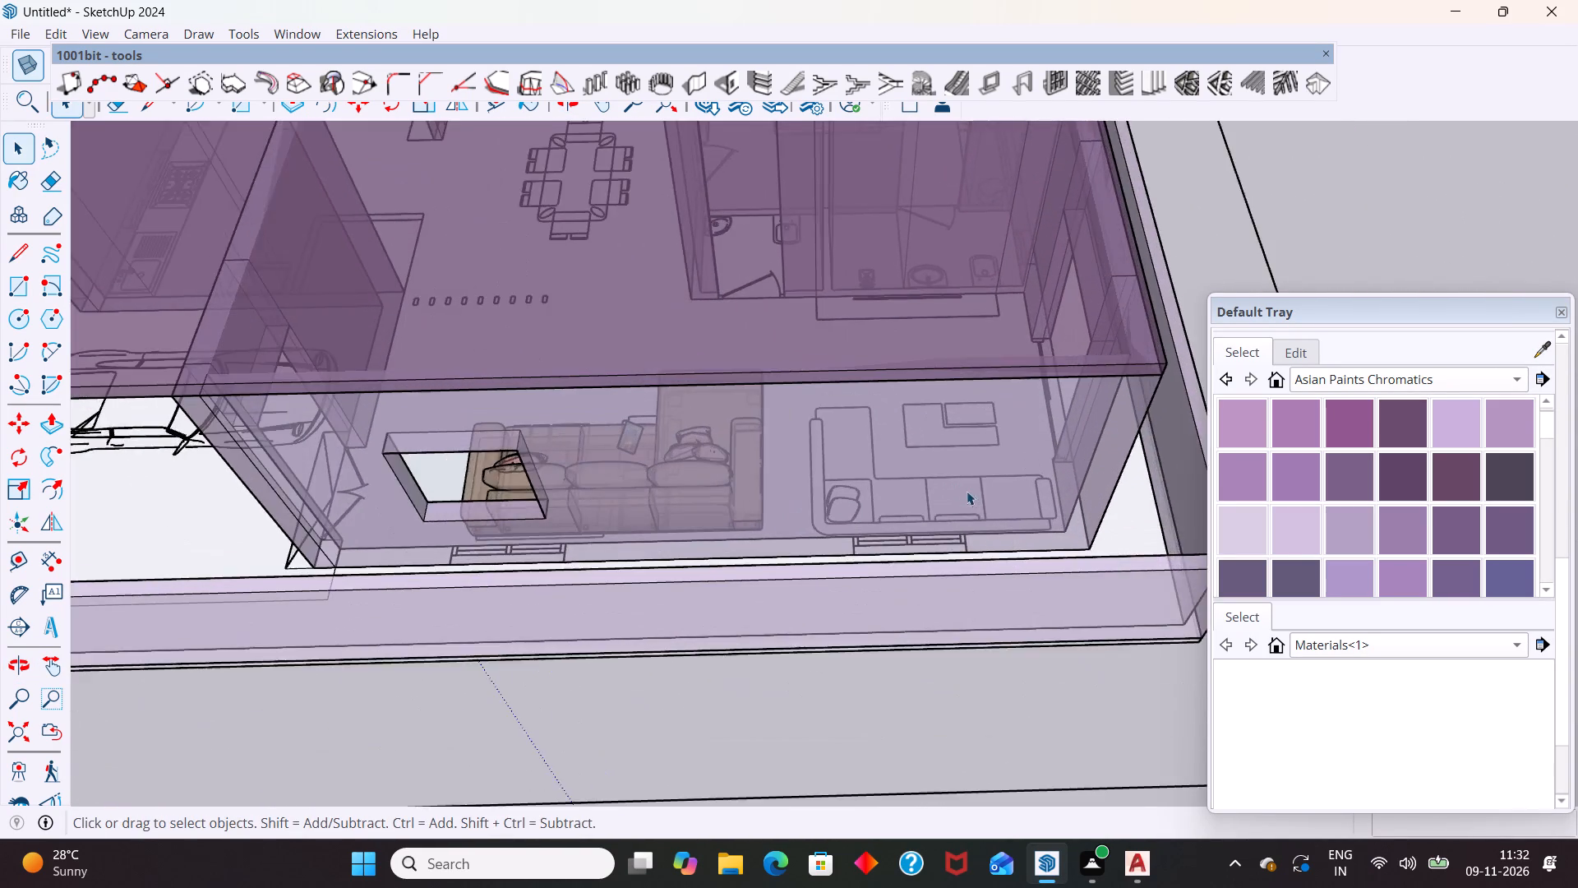
{"action": "scroll", "coordinate": [944, 553], "scroll_direction": "up", "scroll_amount": 2}
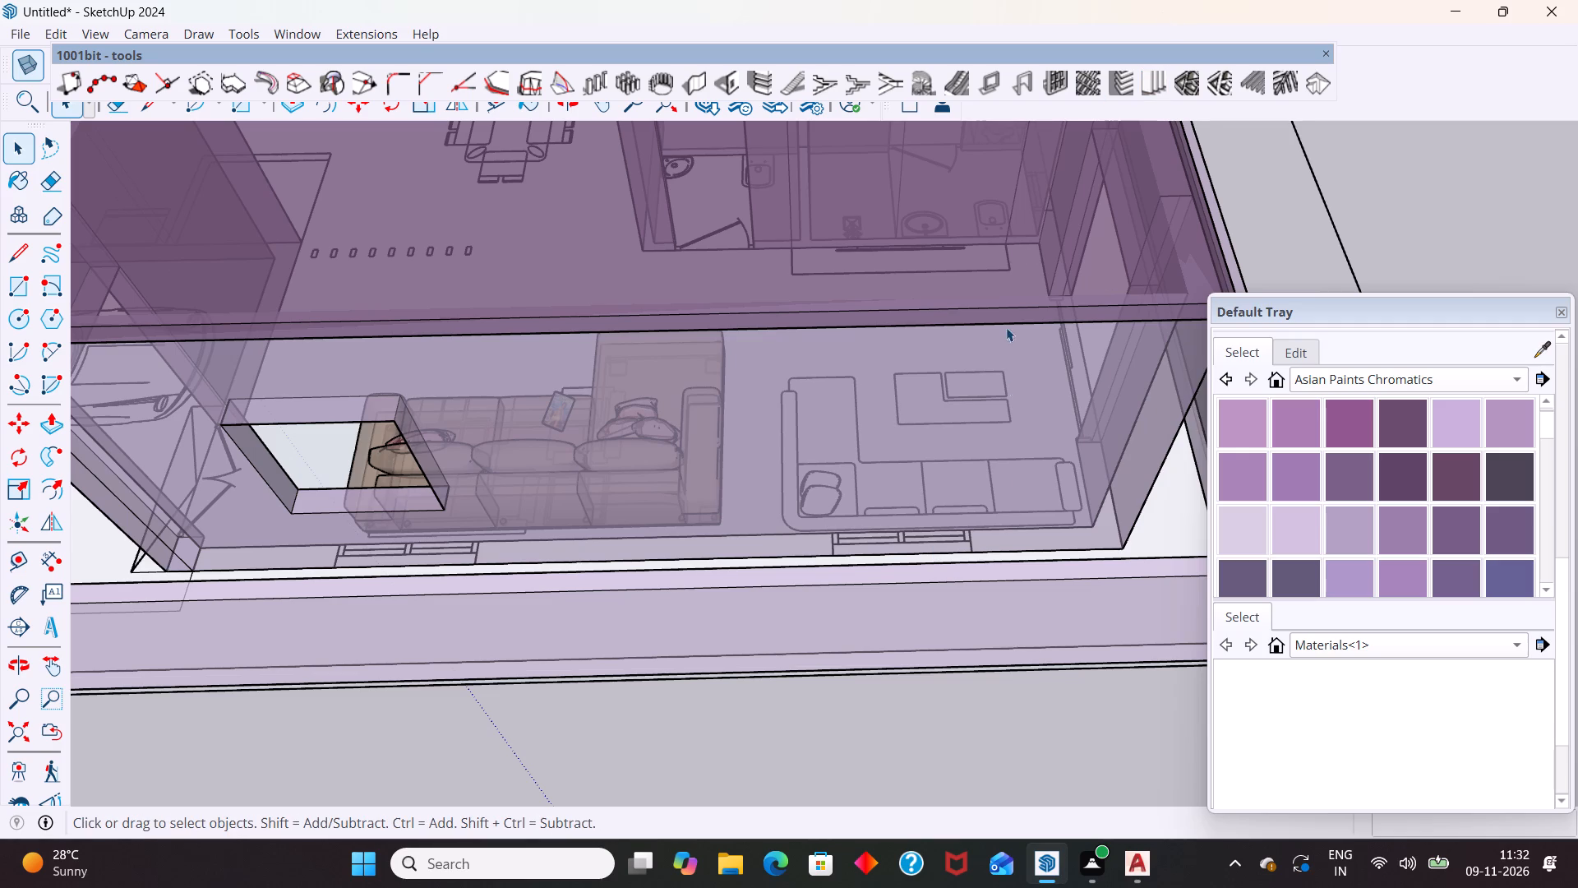
{"action": "middle_click_drag", "start_coordinate": [950, 594], "coordinate": [929, 670]}
{"action": "middle_click", "coordinate": [914, 554]}
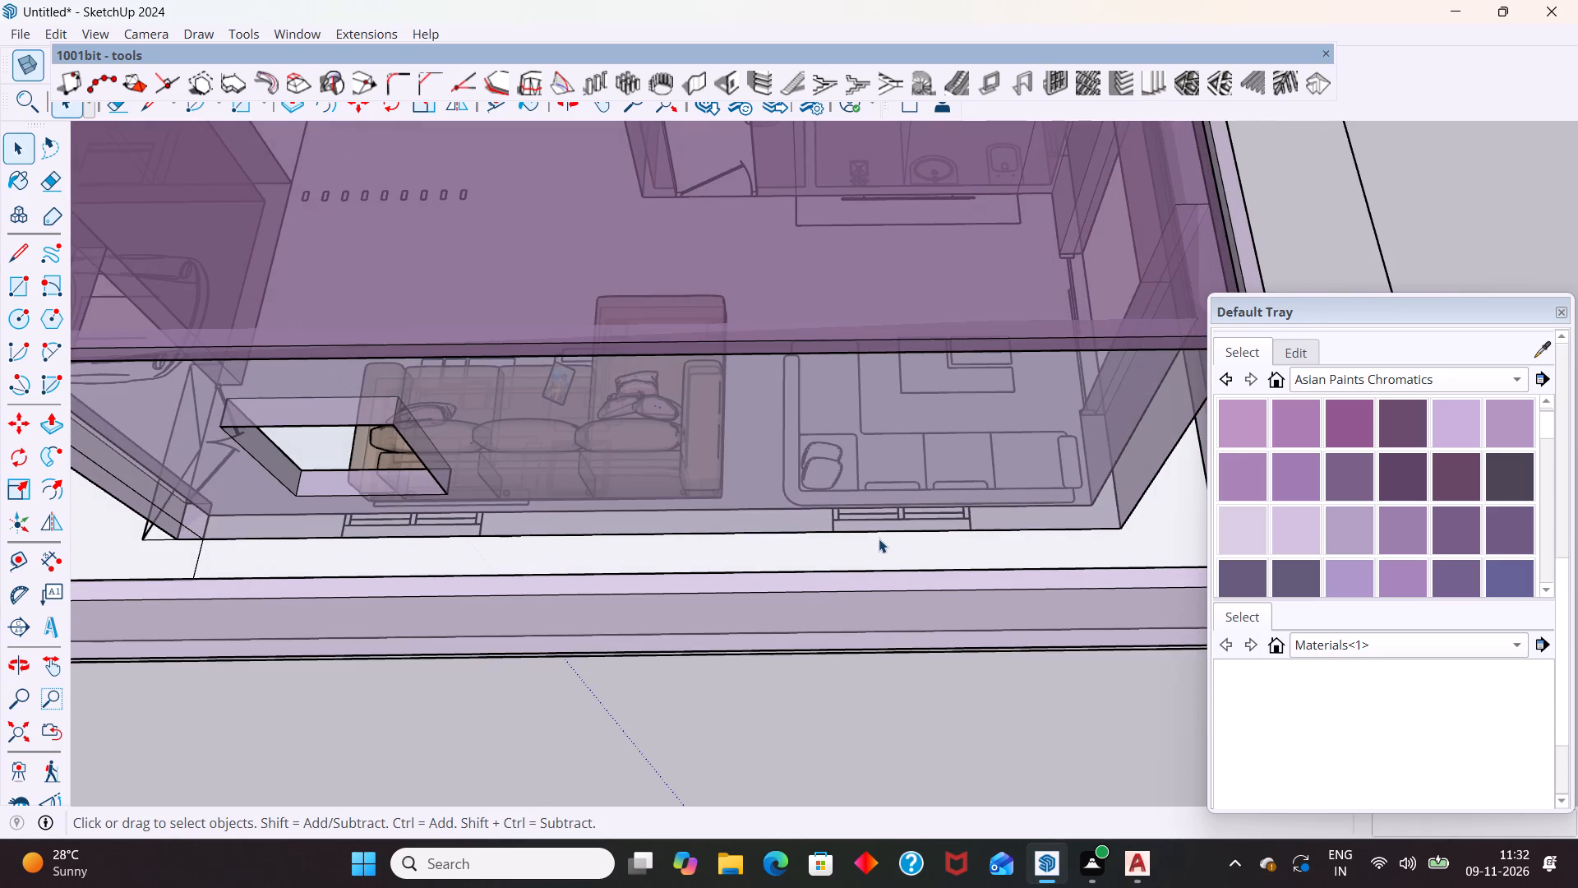
{"action": "scroll", "coordinate": [879, 537], "scroll_direction": "up", "scroll_amount": 3}
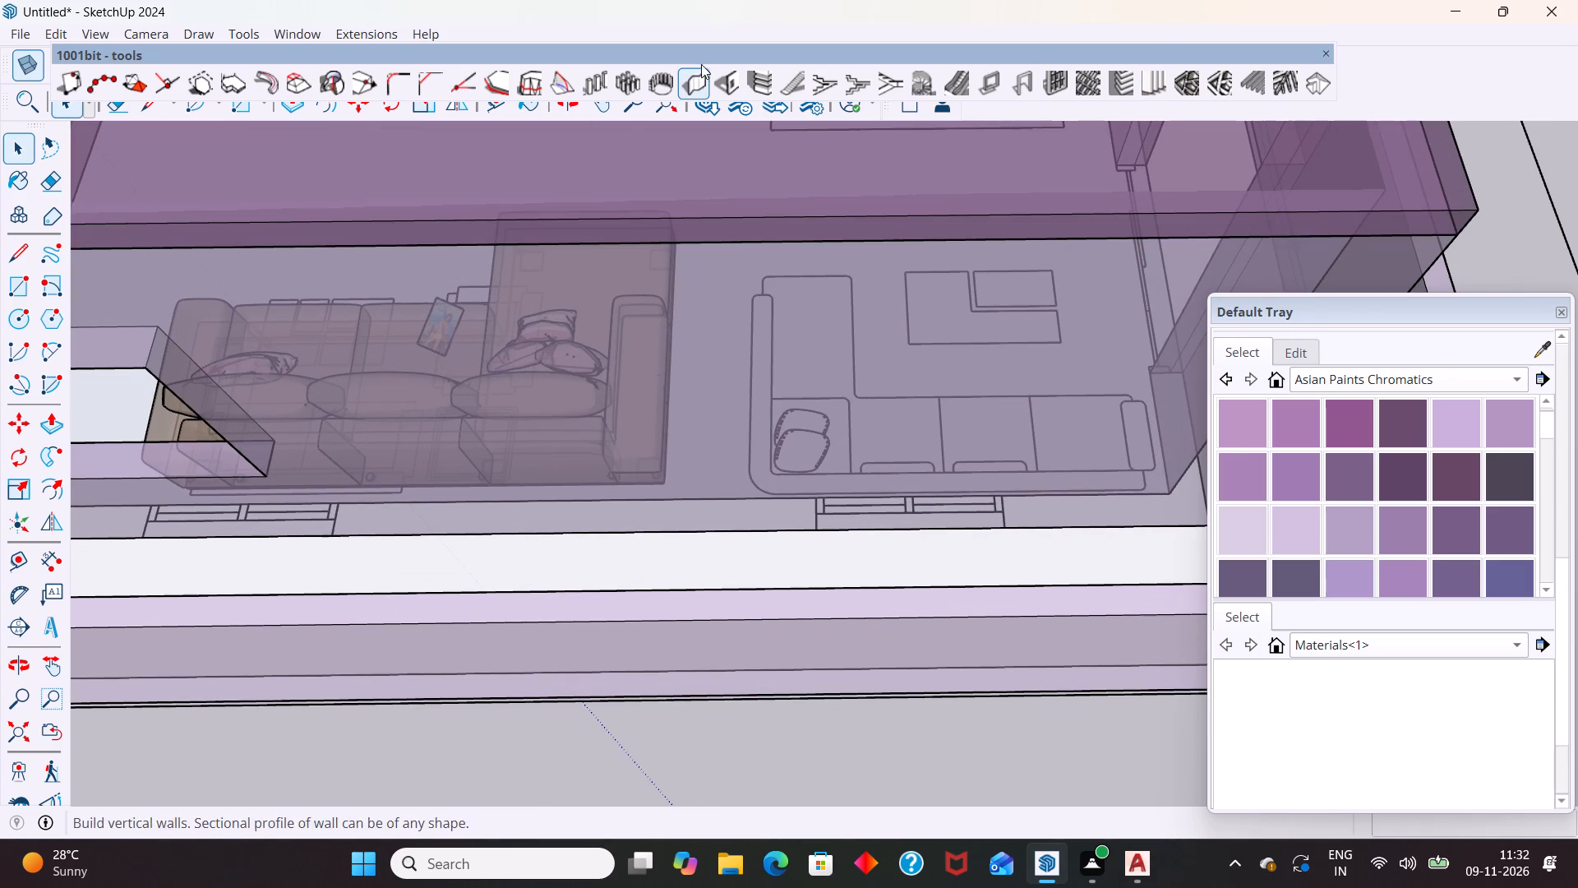
{"action": "left_click", "coordinate": [727, 81]}
{"action": "left_click", "coordinate": [172, 500]}
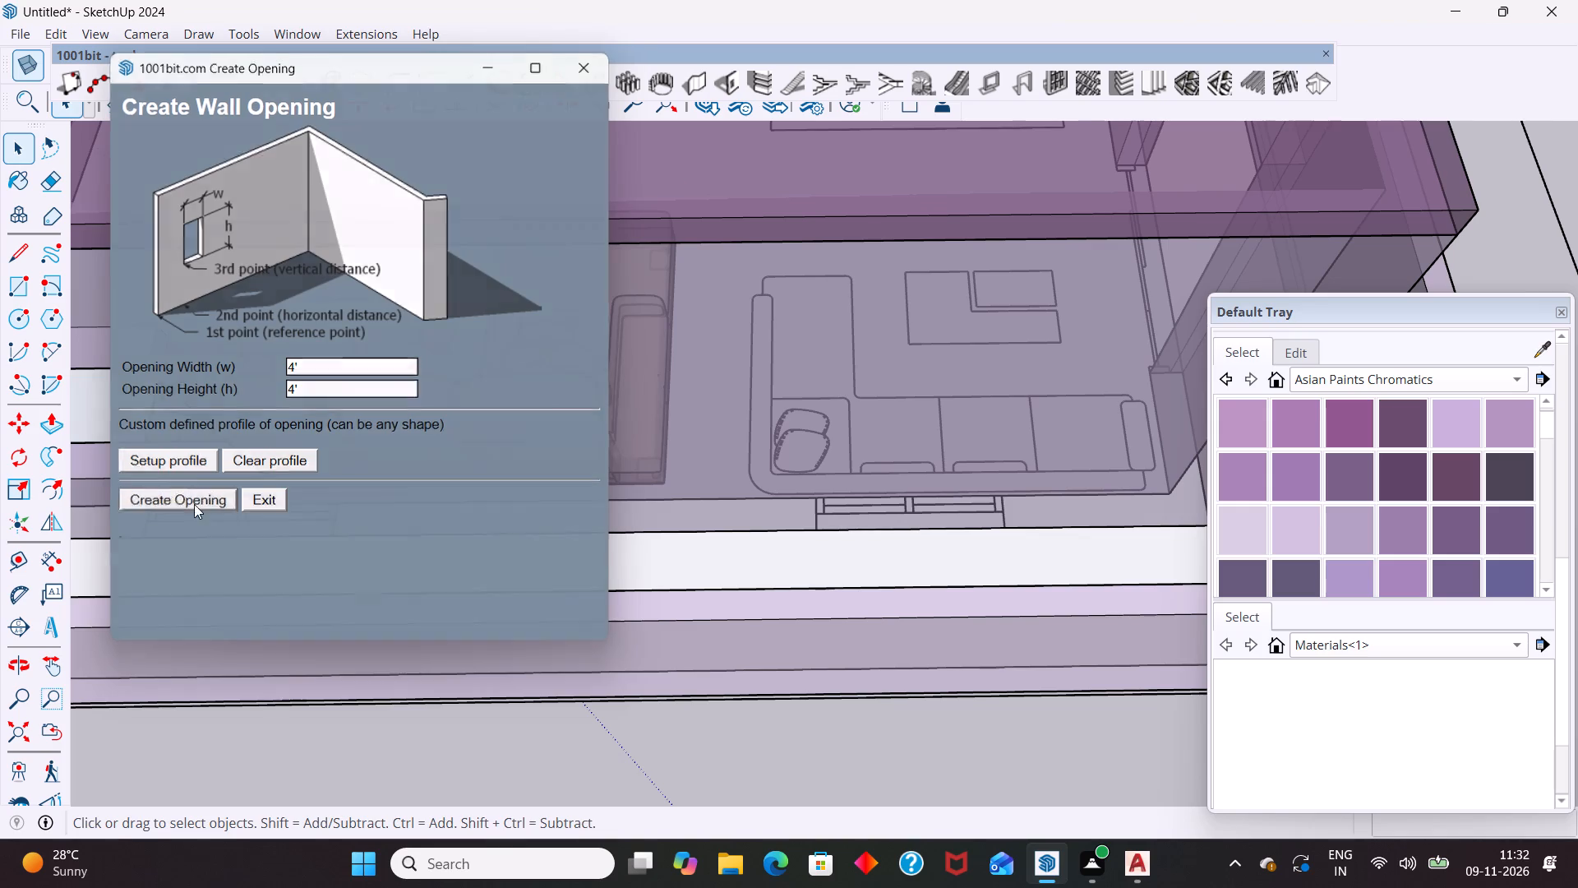
{"action": "left_click", "coordinate": [814, 530]}
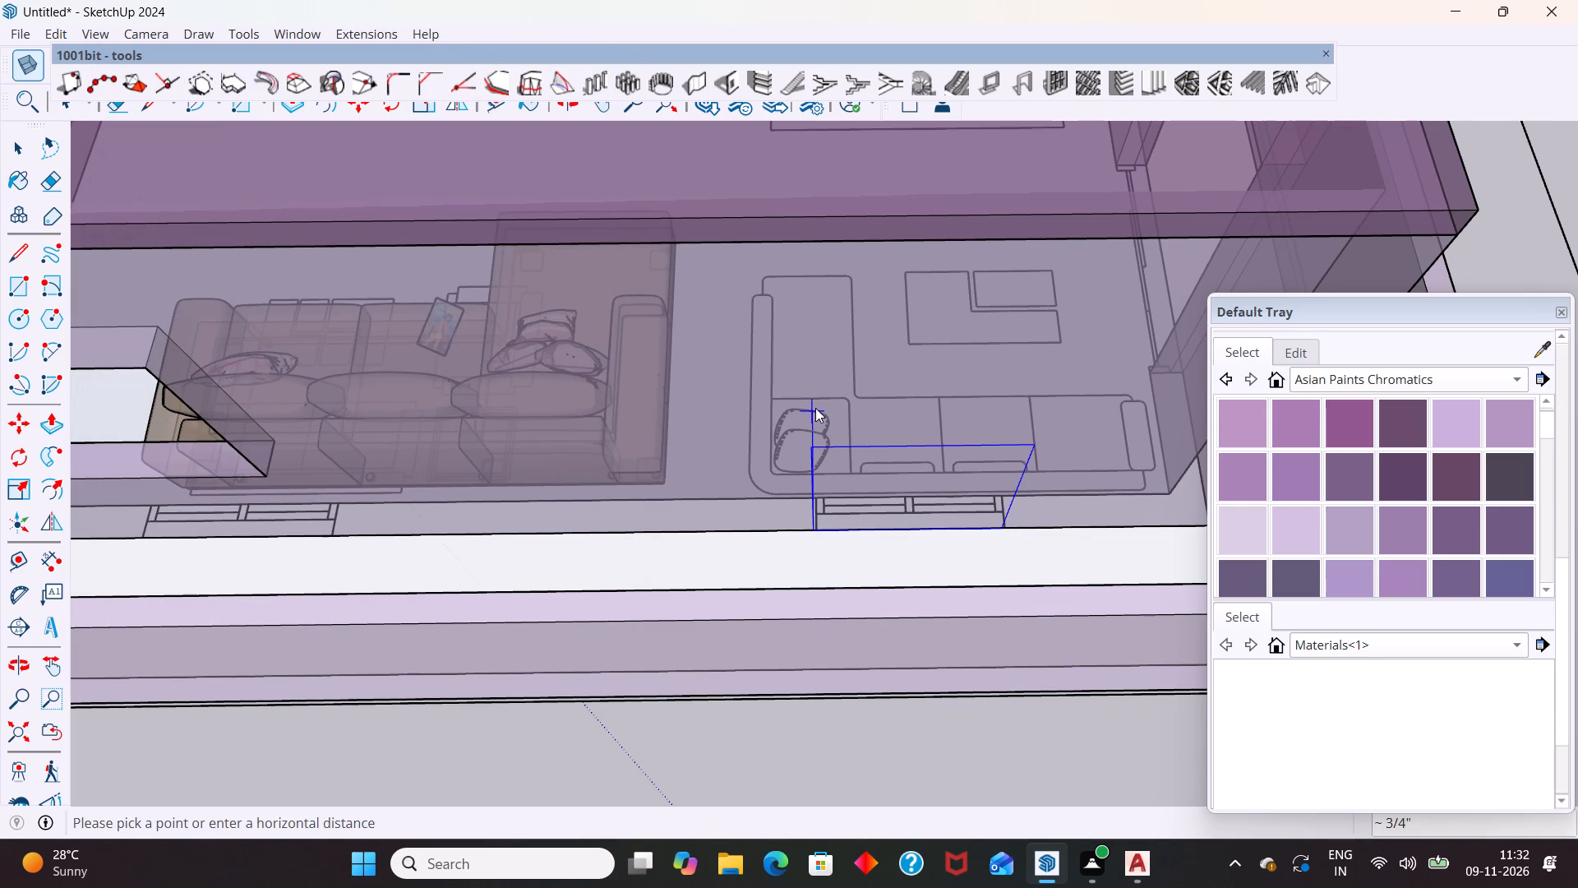
{"action": "left_click", "coordinate": [817, 526]}
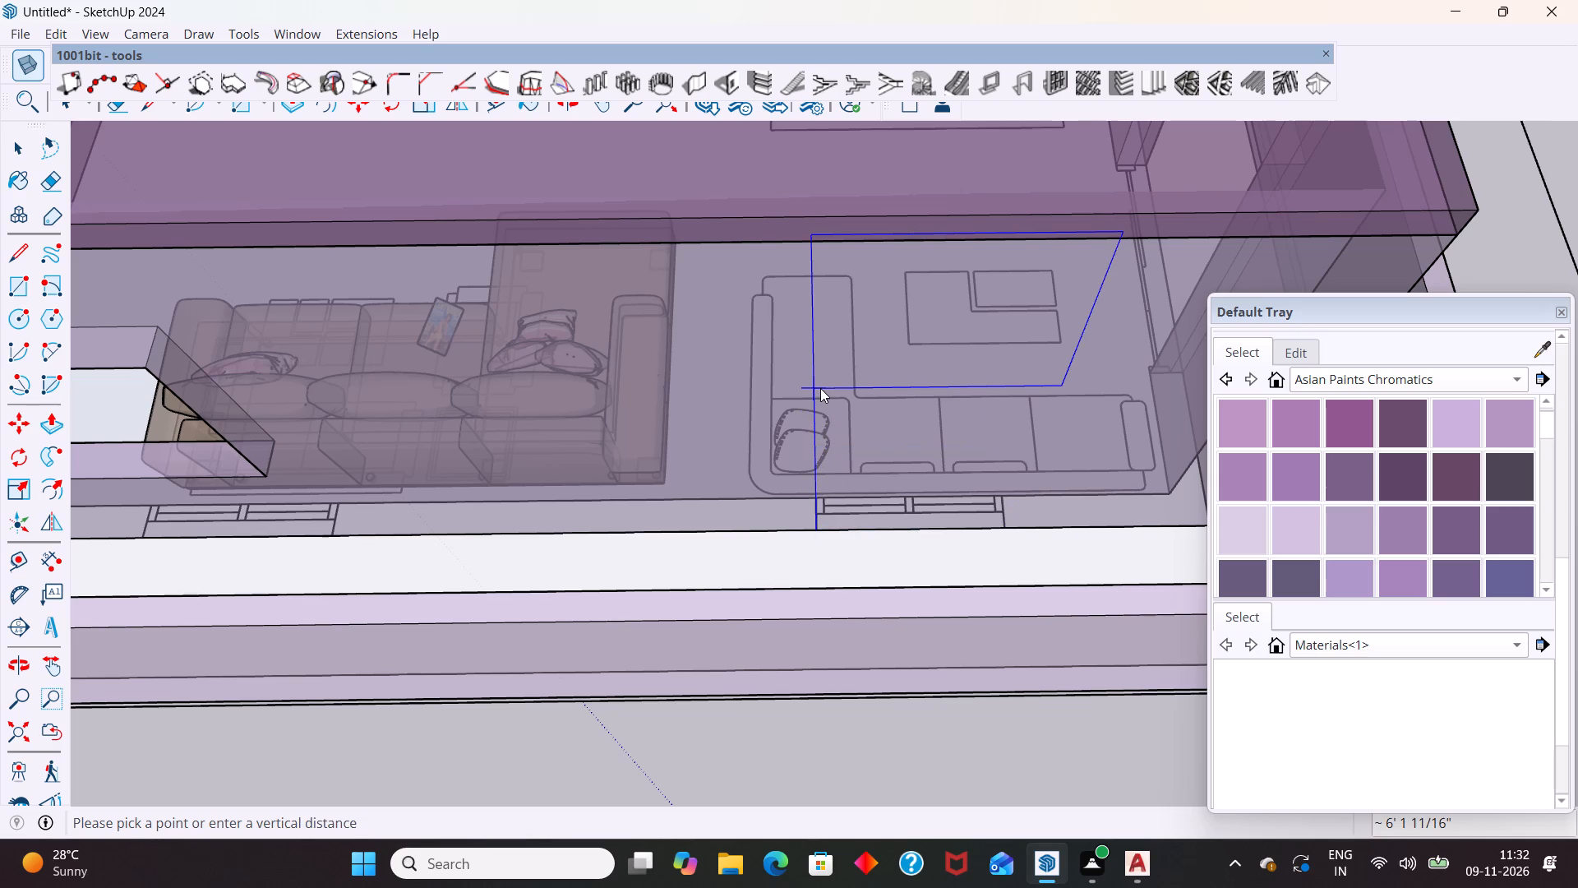
{"action": "key", "text": "3"}
{"action": "key", "text": "apostrophe"}
{"action": "key", "text": "Return"}
{"action": "key", "text": "space"}
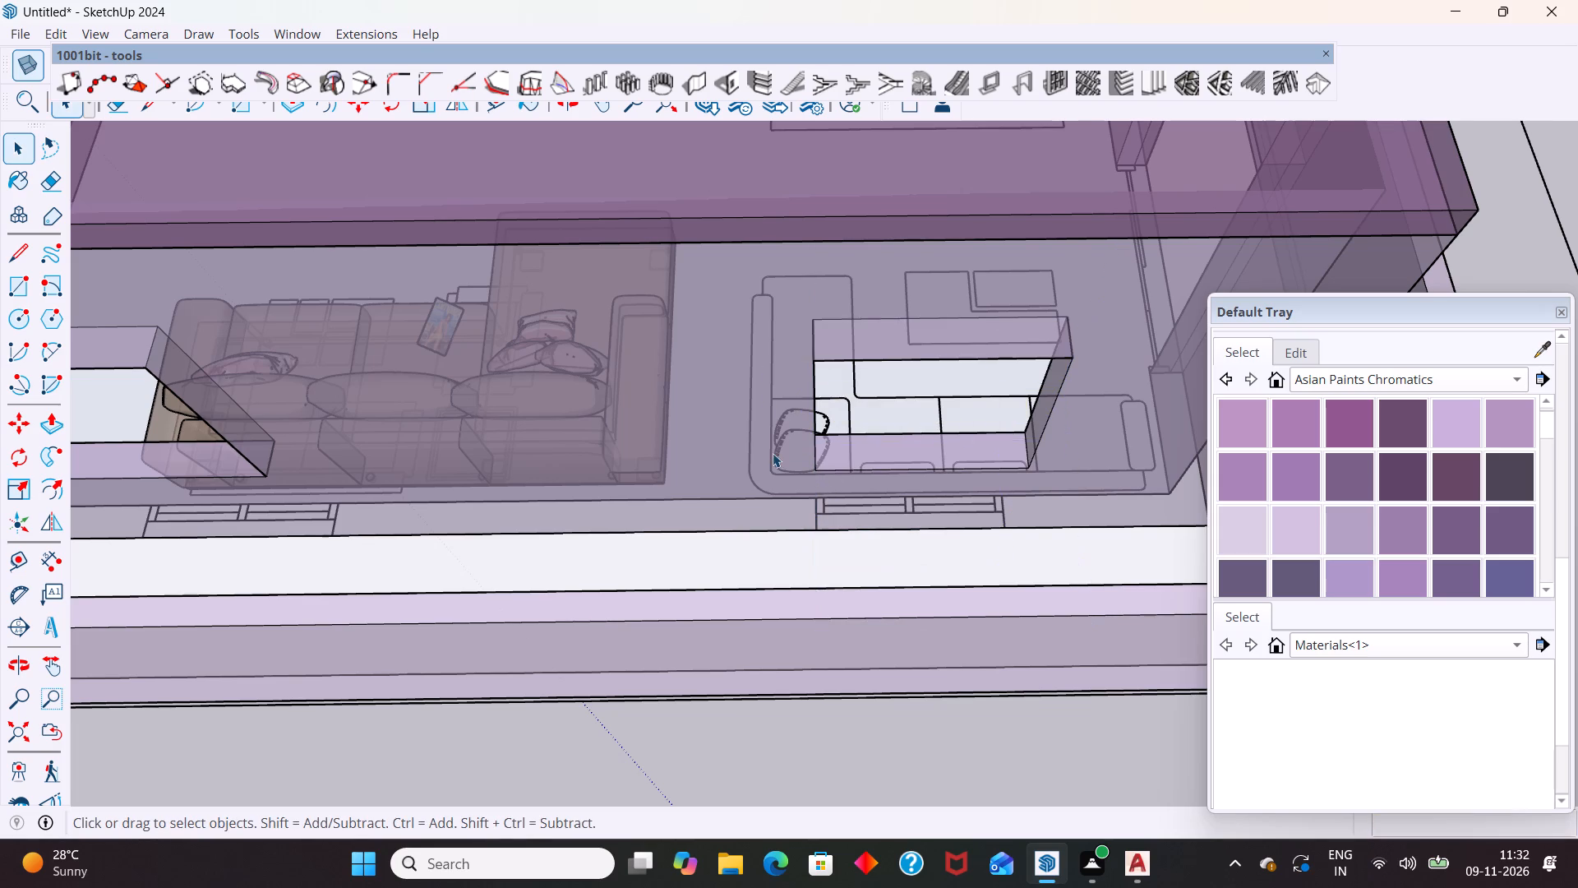
Configure a wall opening 18" wide and 6' high for the bathroom's window symbol.
{"action": "scroll", "coordinate": [766, 463], "scroll_direction": "down", "scroll_amount": 12}
{"action": "middle_click_drag", "start_coordinate": [966, 526], "coordinate": [649, 404]}
{"action": "scroll", "coordinate": [1015, 430], "scroll_direction": "up", "scroll_amount": 1}
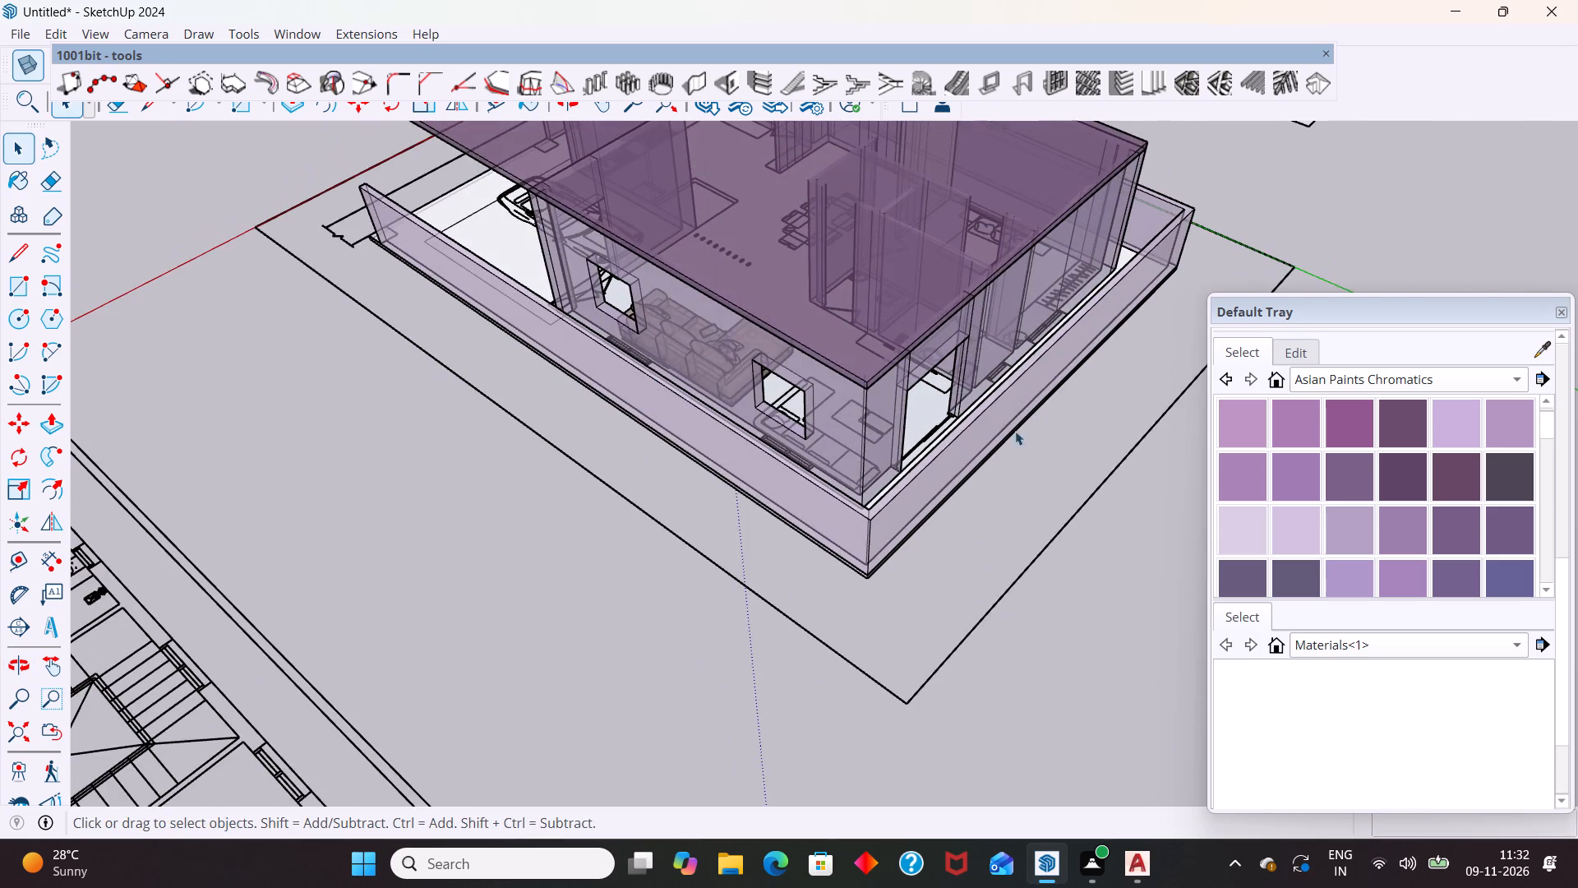
{"action": "scroll", "coordinate": [1015, 431], "scroll_direction": "up", "scroll_amount": 2}
{"action": "middle_click_drag", "start_coordinate": [1027, 488], "coordinate": [815, 534]}
{"action": "middle_click_drag", "start_coordinate": [994, 413], "coordinate": [986, 506]}
{"action": "scroll", "coordinate": [983, 508], "scroll_direction": "up", "scroll_amount": 3}
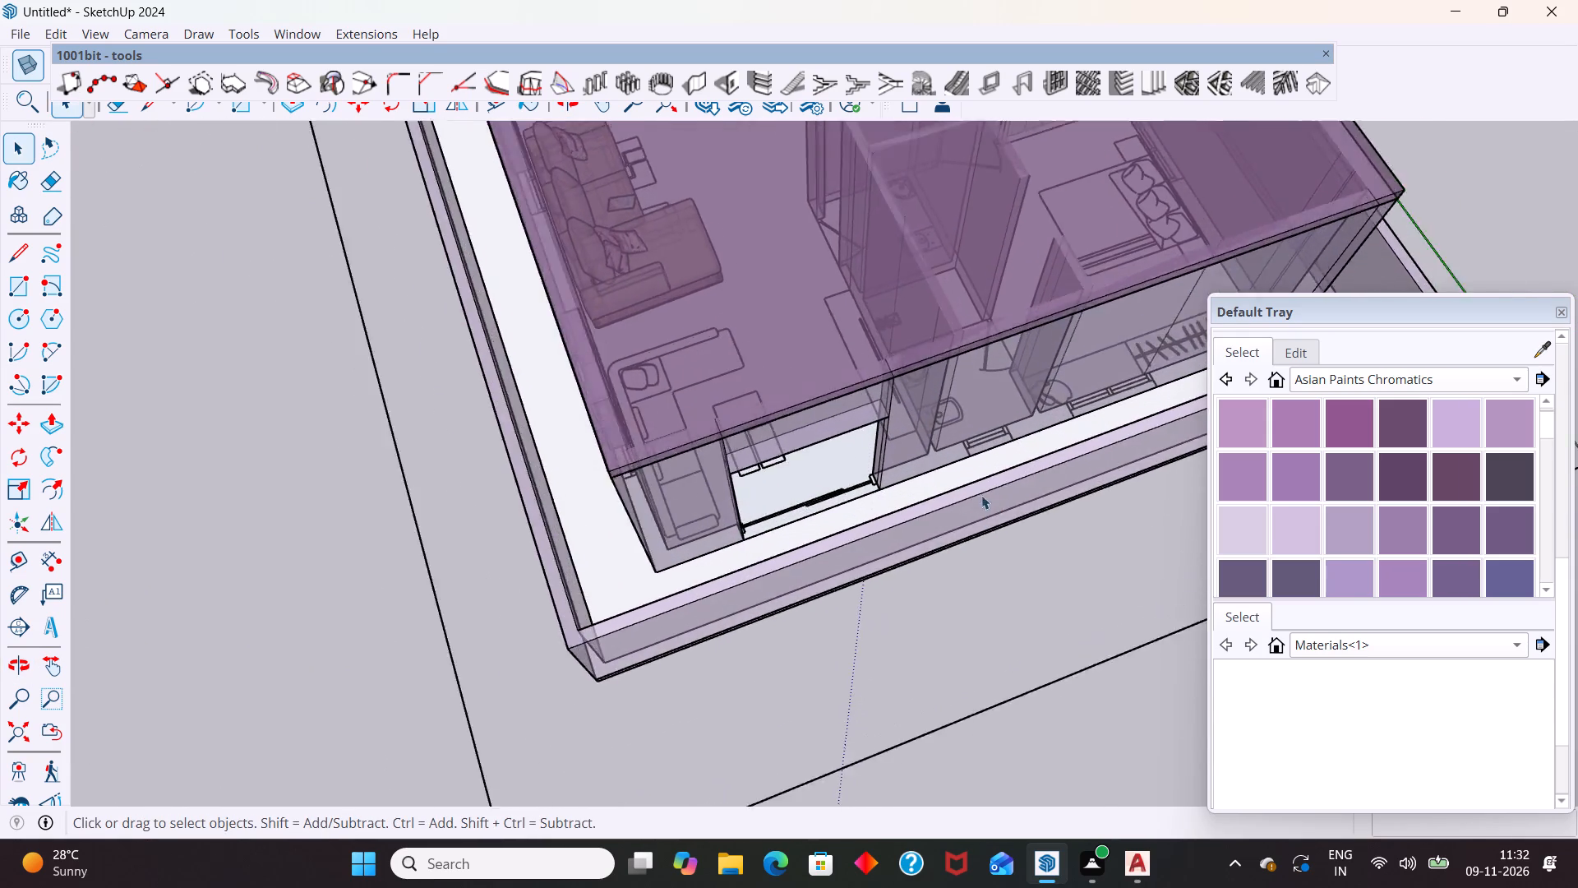
{"action": "scroll", "coordinate": [981, 495], "scroll_direction": "up", "scroll_amount": 3}
{"action": "scroll", "coordinate": [1068, 411], "scroll_direction": "up", "scroll_amount": 1}
{"action": "middle_click_drag", "start_coordinate": [1065, 415], "coordinate": [883, 391]}
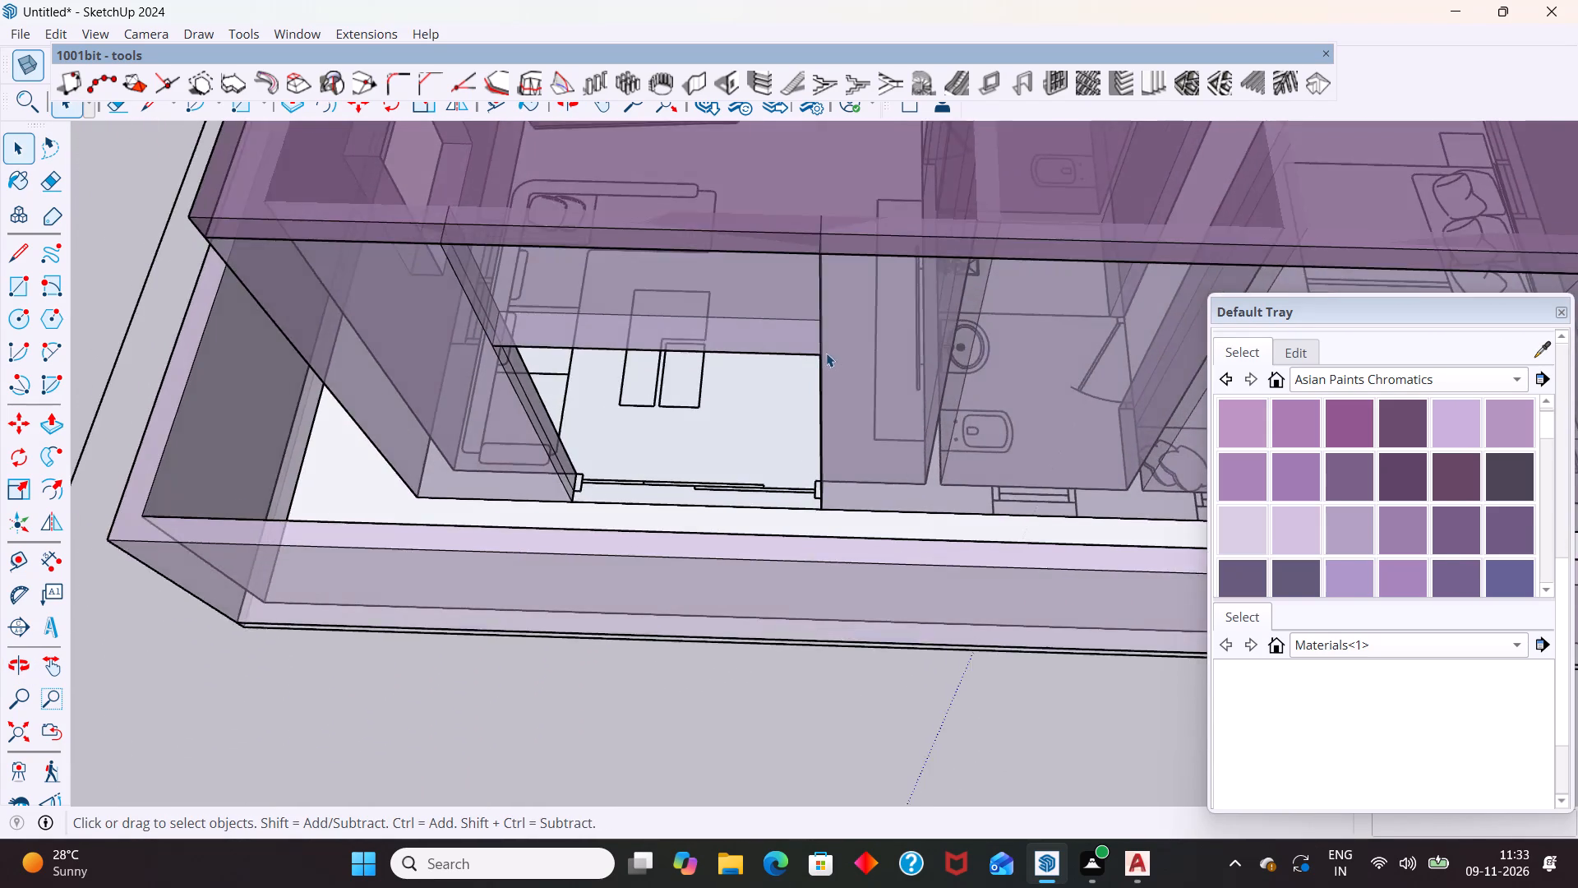
{"action": "scroll", "coordinate": [826, 354], "scroll_direction": "down", "scroll_amount": 3}
{"action": "scroll", "coordinate": [1095, 469], "scroll_direction": "up", "scroll_amount": 5}
{"action": "scroll", "coordinate": [1009, 491], "scroll_direction": "up", "scroll_amount": 2}
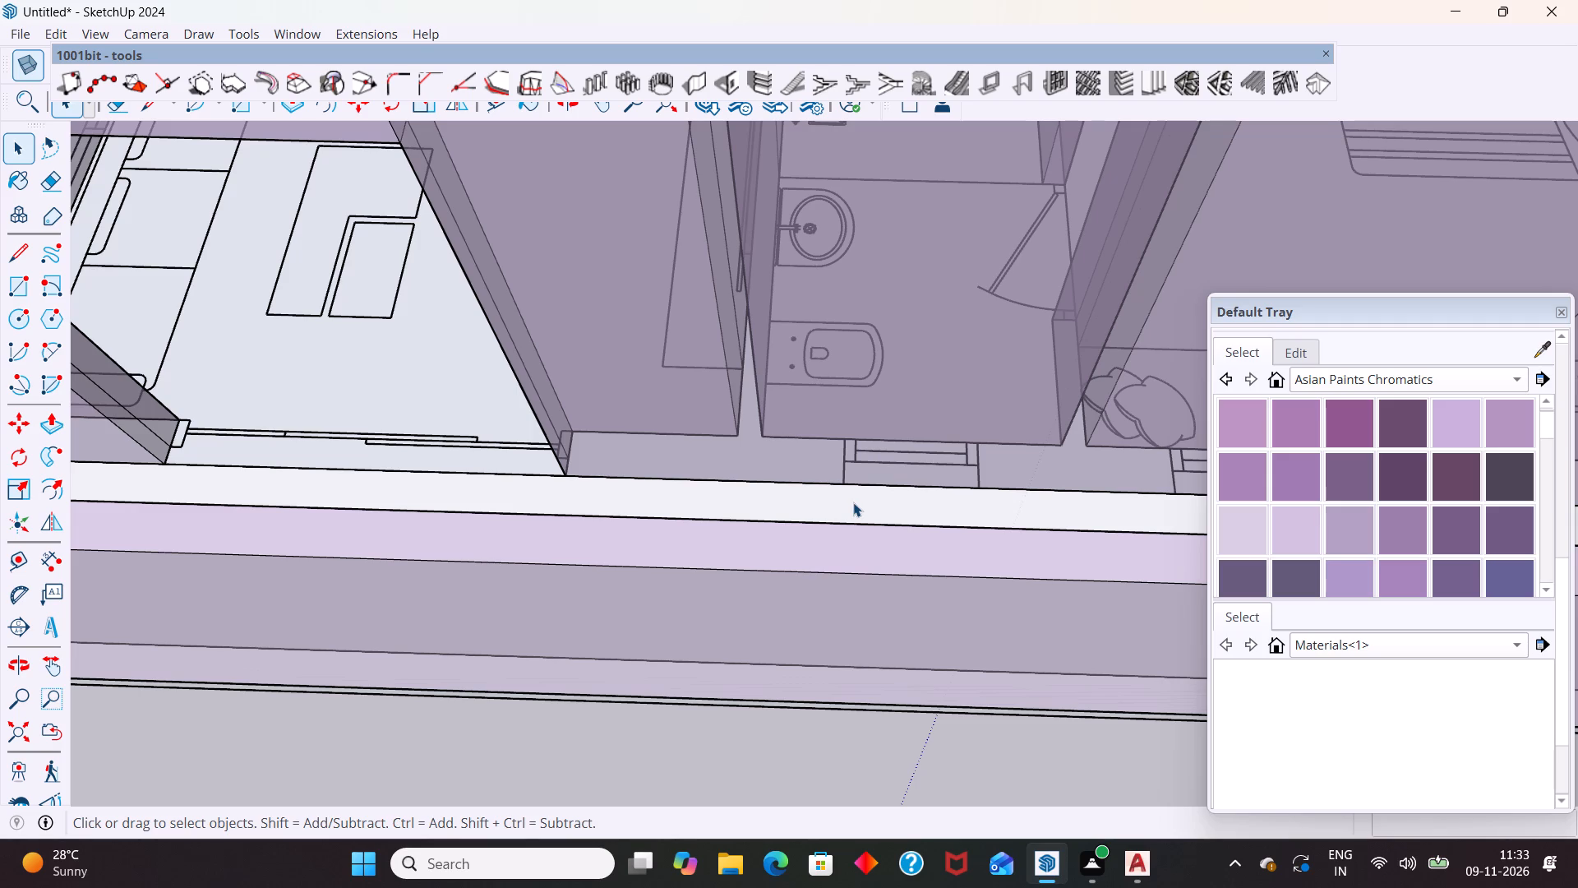
{"action": "left_click", "coordinate": [735, 78]}
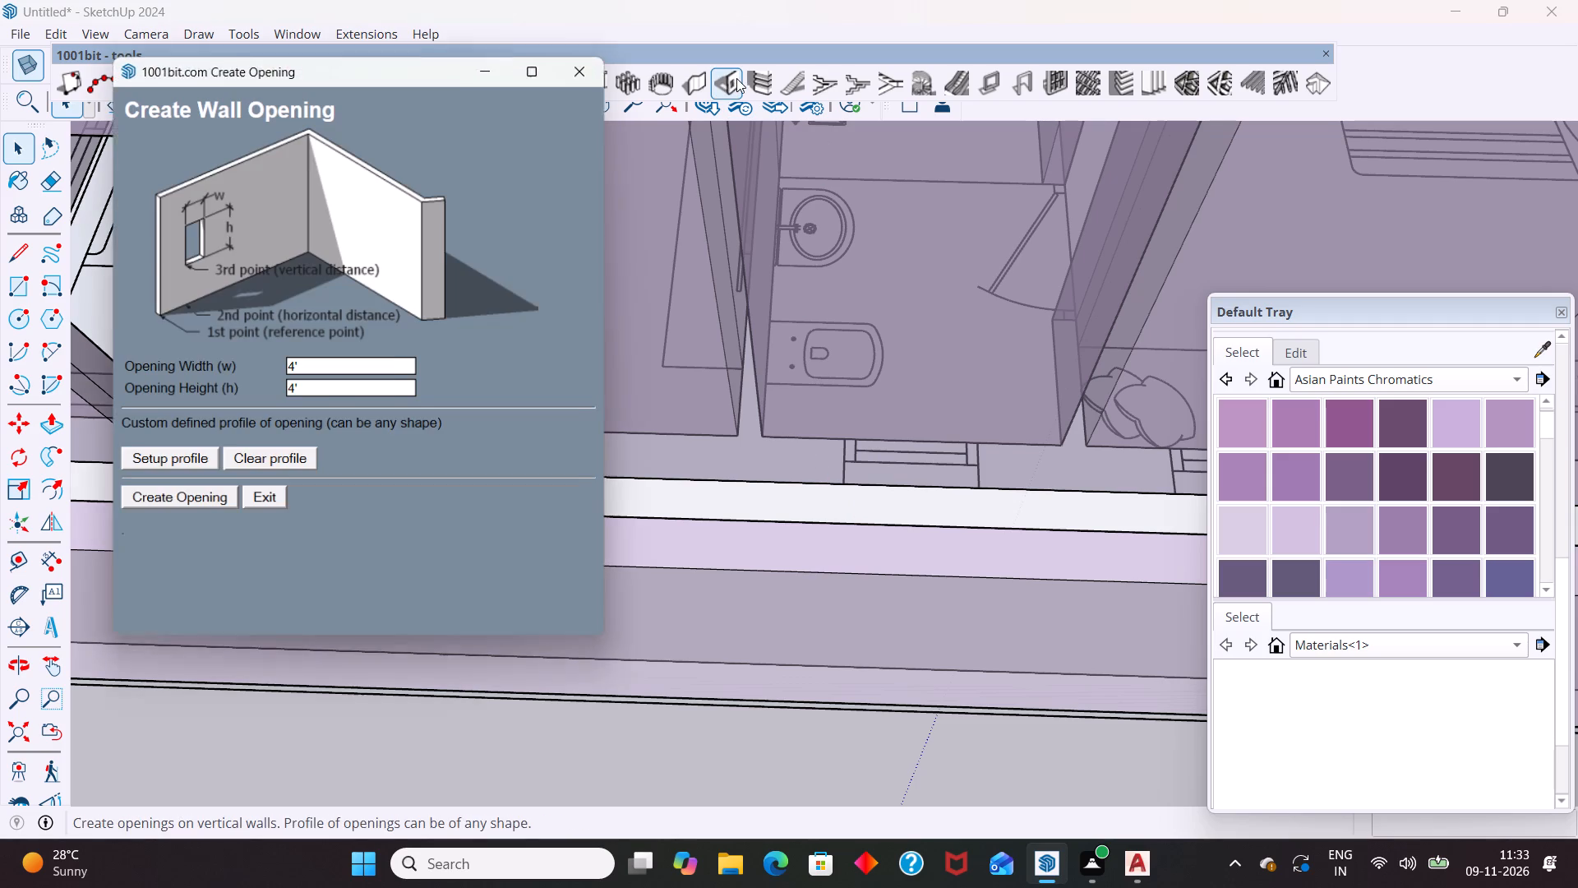
{"action": "left_click", "coordinate": [338, 363]}
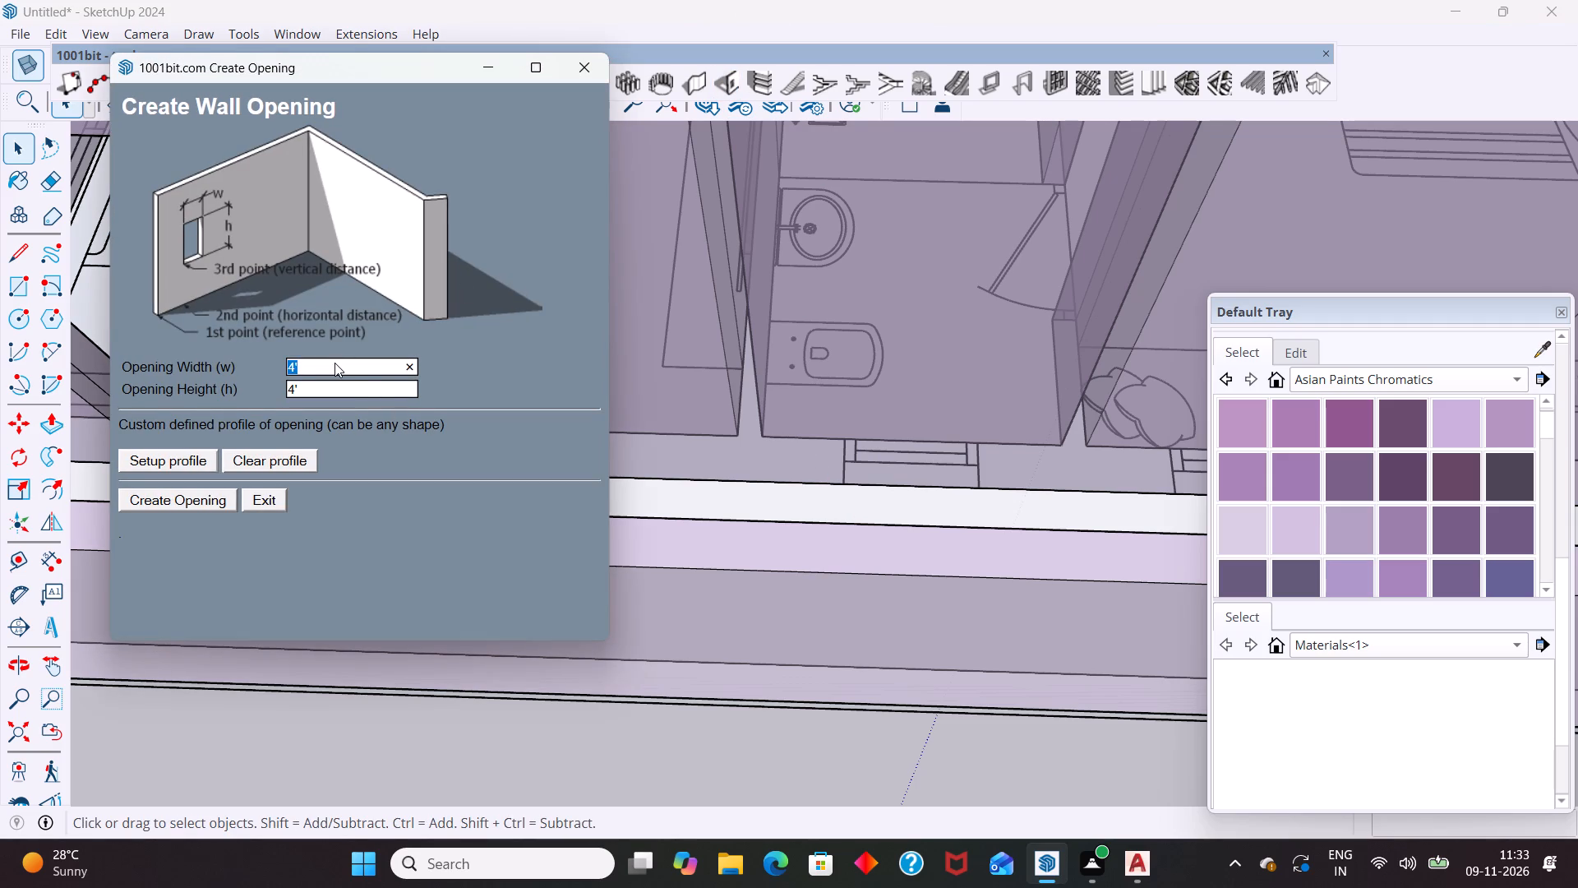
{"action": "key", "text": "BackSpace"}
{"action": "key", "text": "1"}
{"action": "key", "text": "8"}
{"action": "key", "text": "shift+quotedbl"}
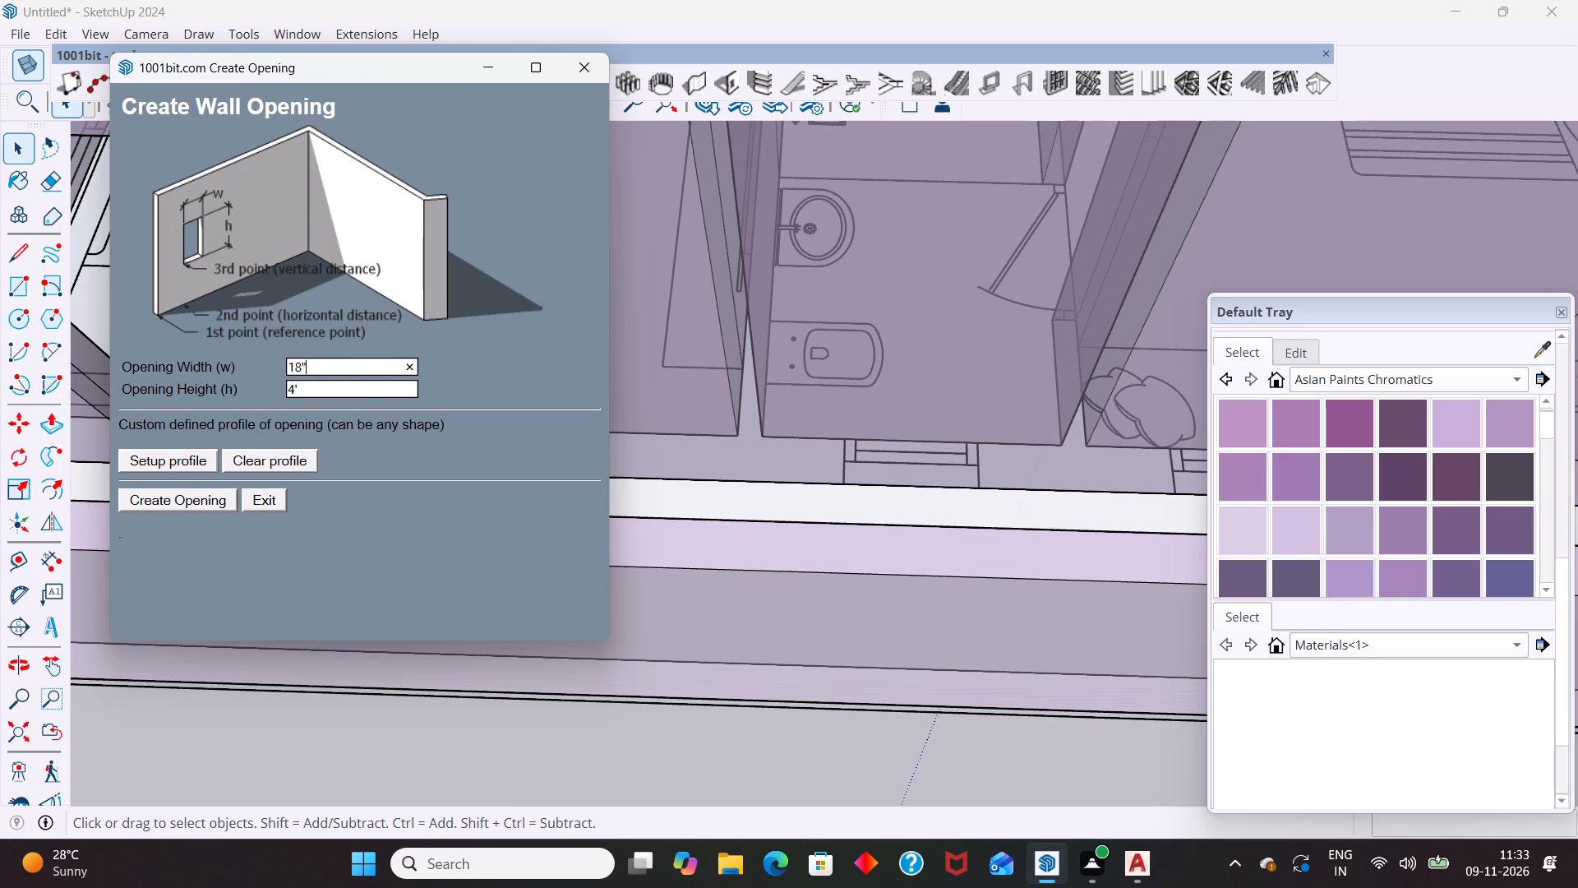
{"action": "left_click", "coordinate": [366, 393]}
{"action": "key", "text": "BackSpace"}
{"action": "type", "text": "6'"}
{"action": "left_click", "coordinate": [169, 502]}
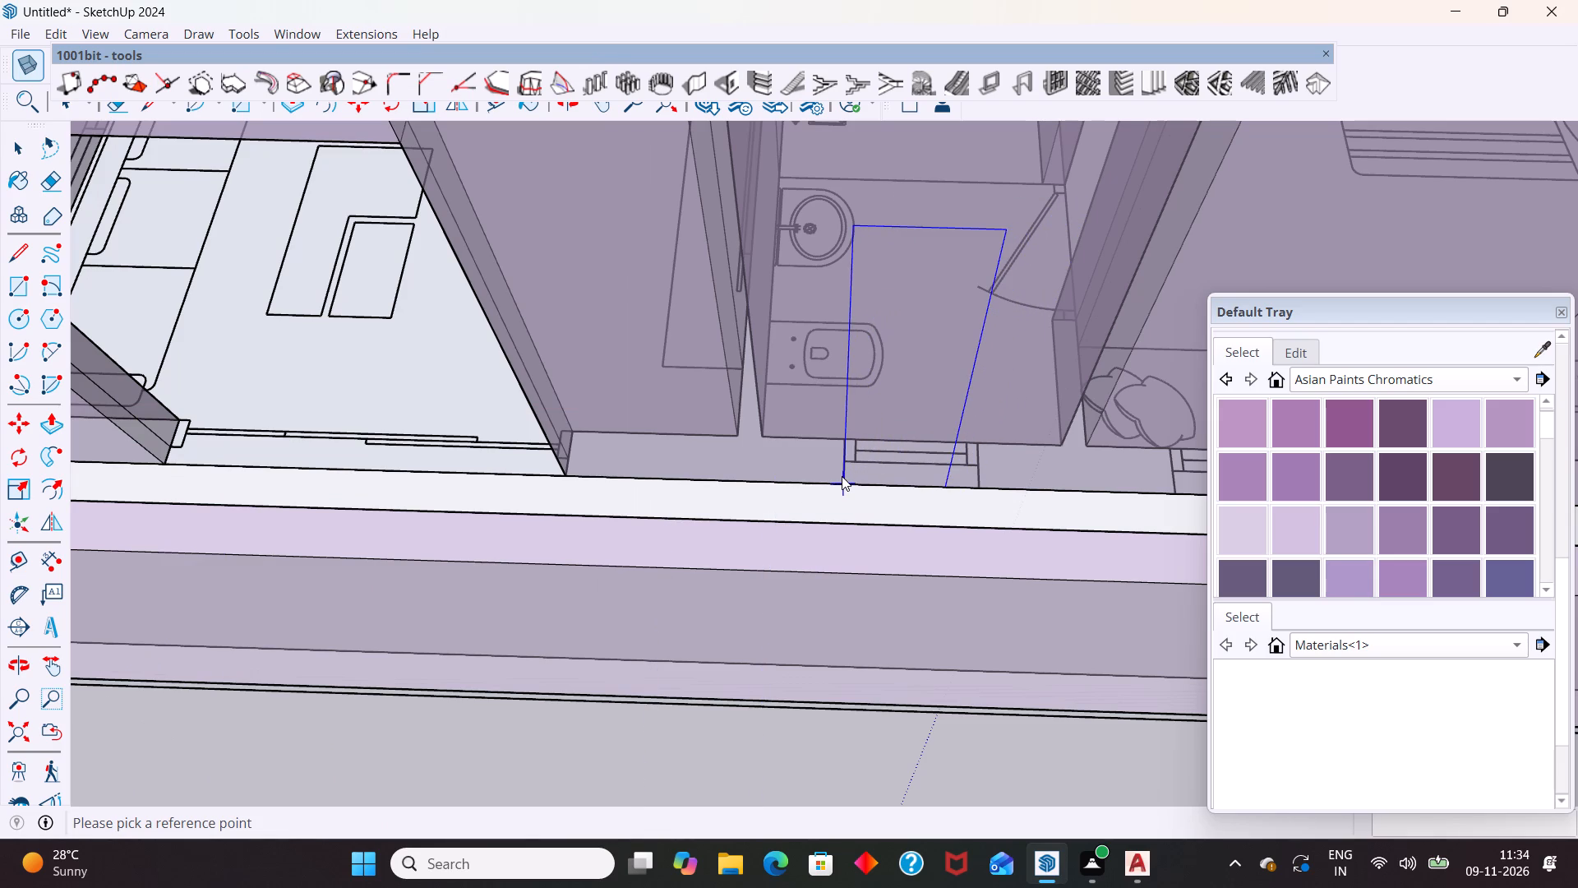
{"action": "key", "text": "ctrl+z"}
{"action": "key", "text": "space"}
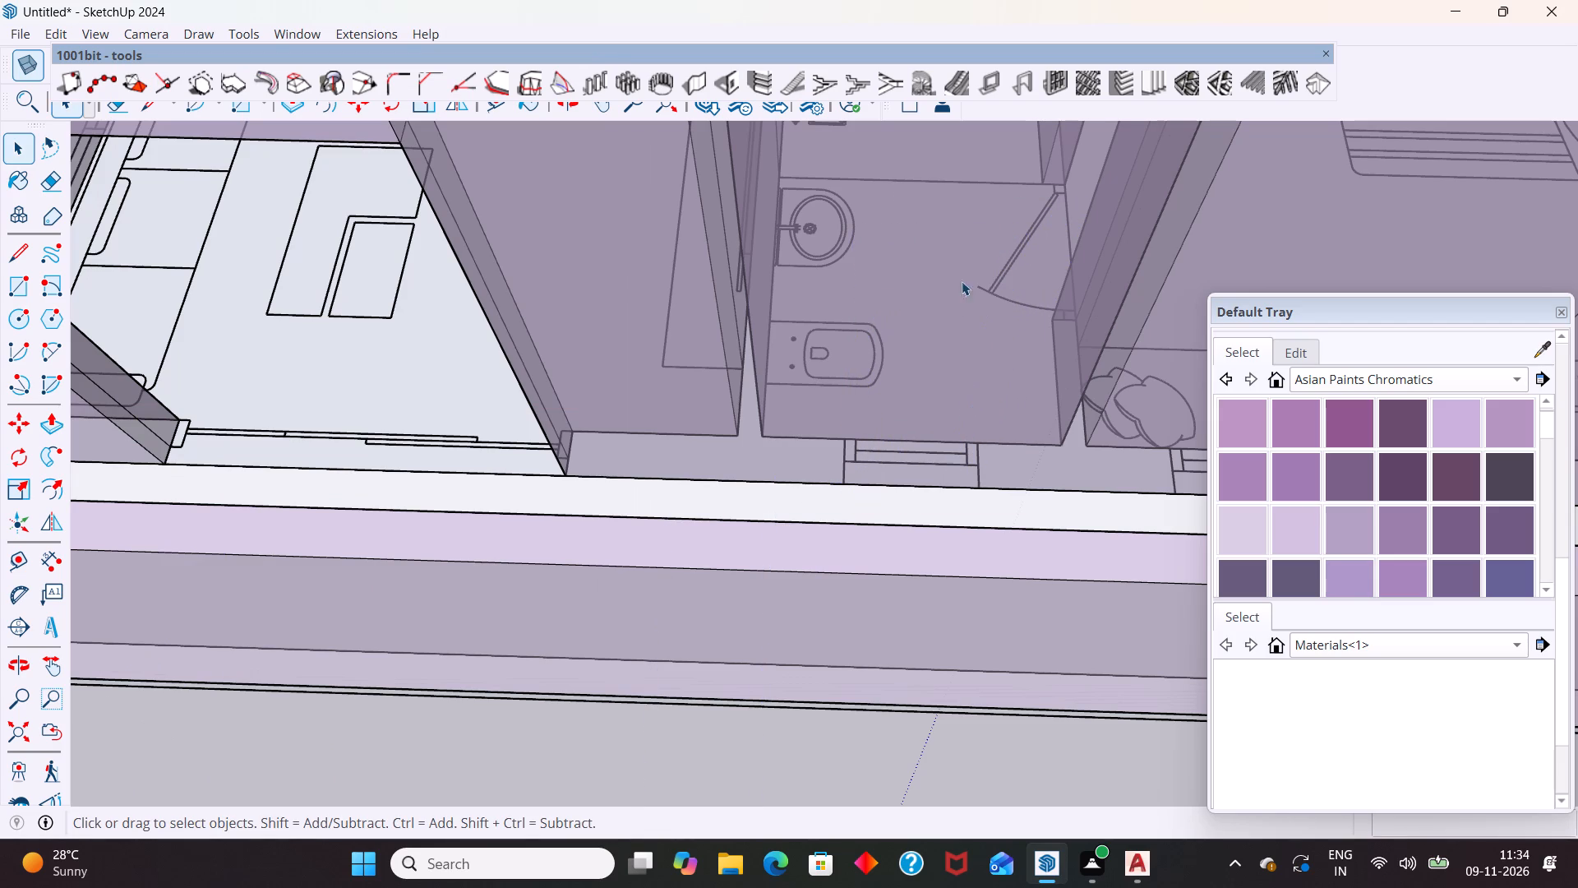
Cut a 24" wide, 6' high opening in the bathroom's outer wall from the window symbol's corner, raised 6' vertically.
{"action": "left_click", "coordinate": [735, 89]}
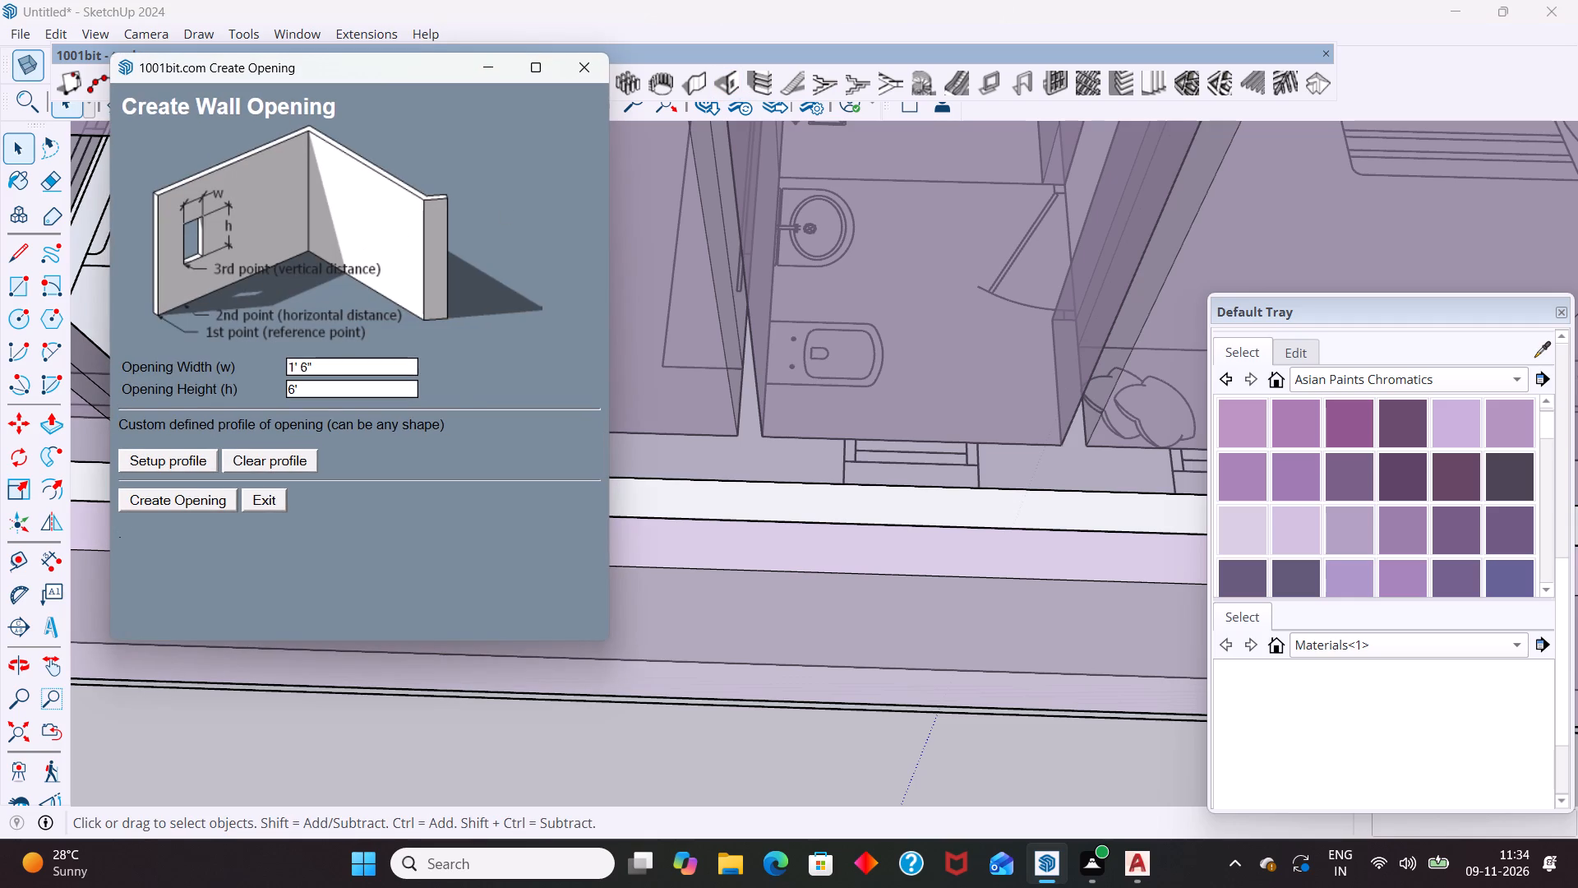
{"action": "left_click", "coordinate": [321, 367]}
{"action": "key", "text": "BackSpace"}
{"action": "type", "text": "24\""}
{"action": "left_click", "coordinate": [210, 494]}
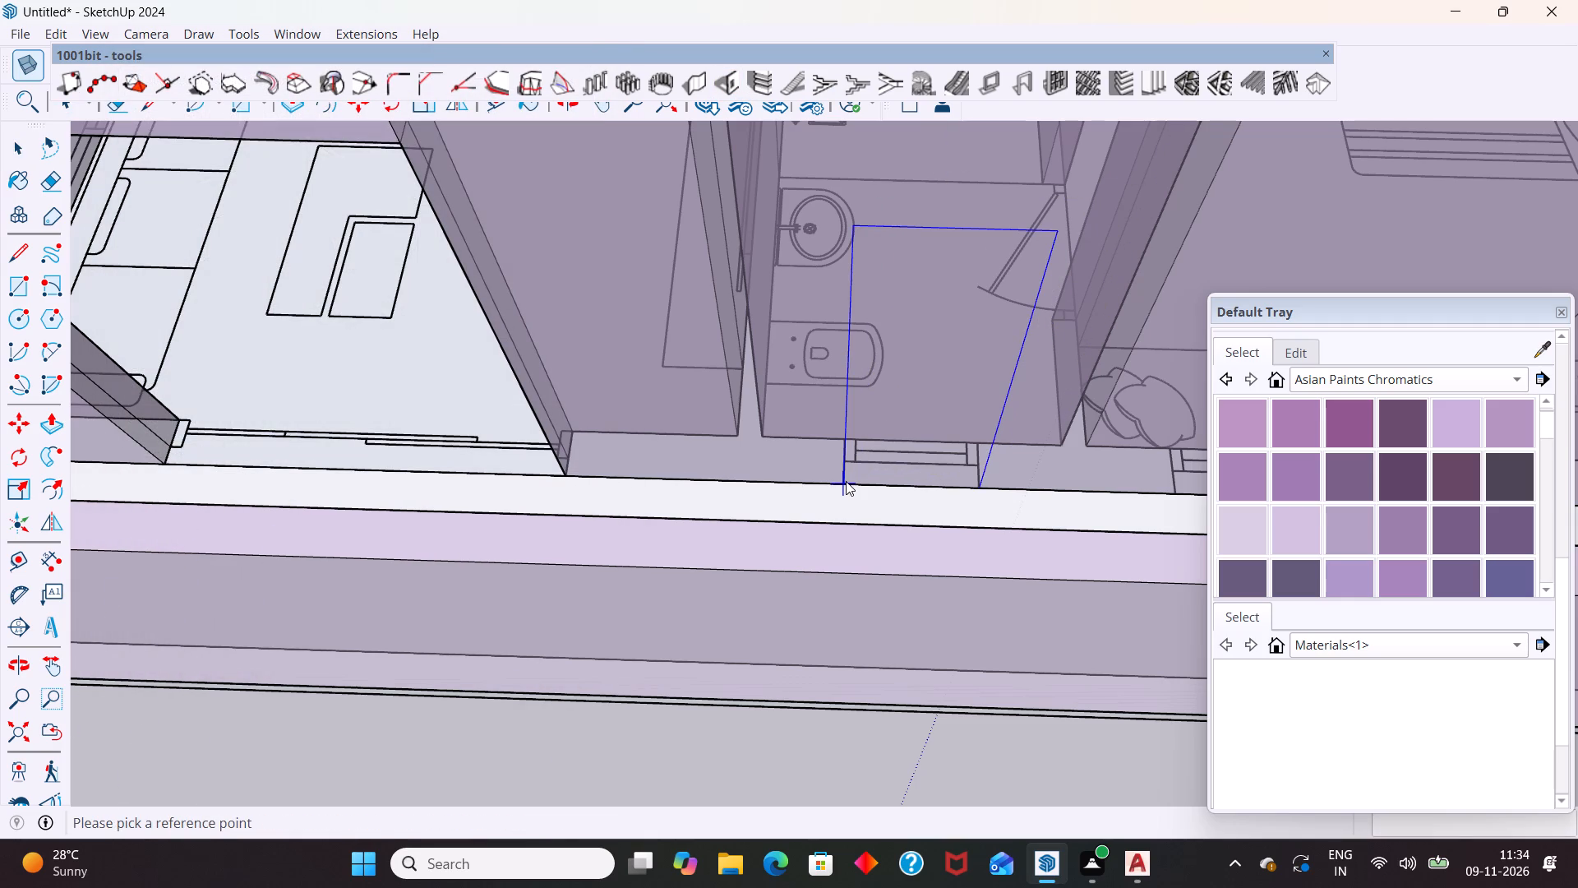
{"action": "left_click", "coordinate": [842, 485]}
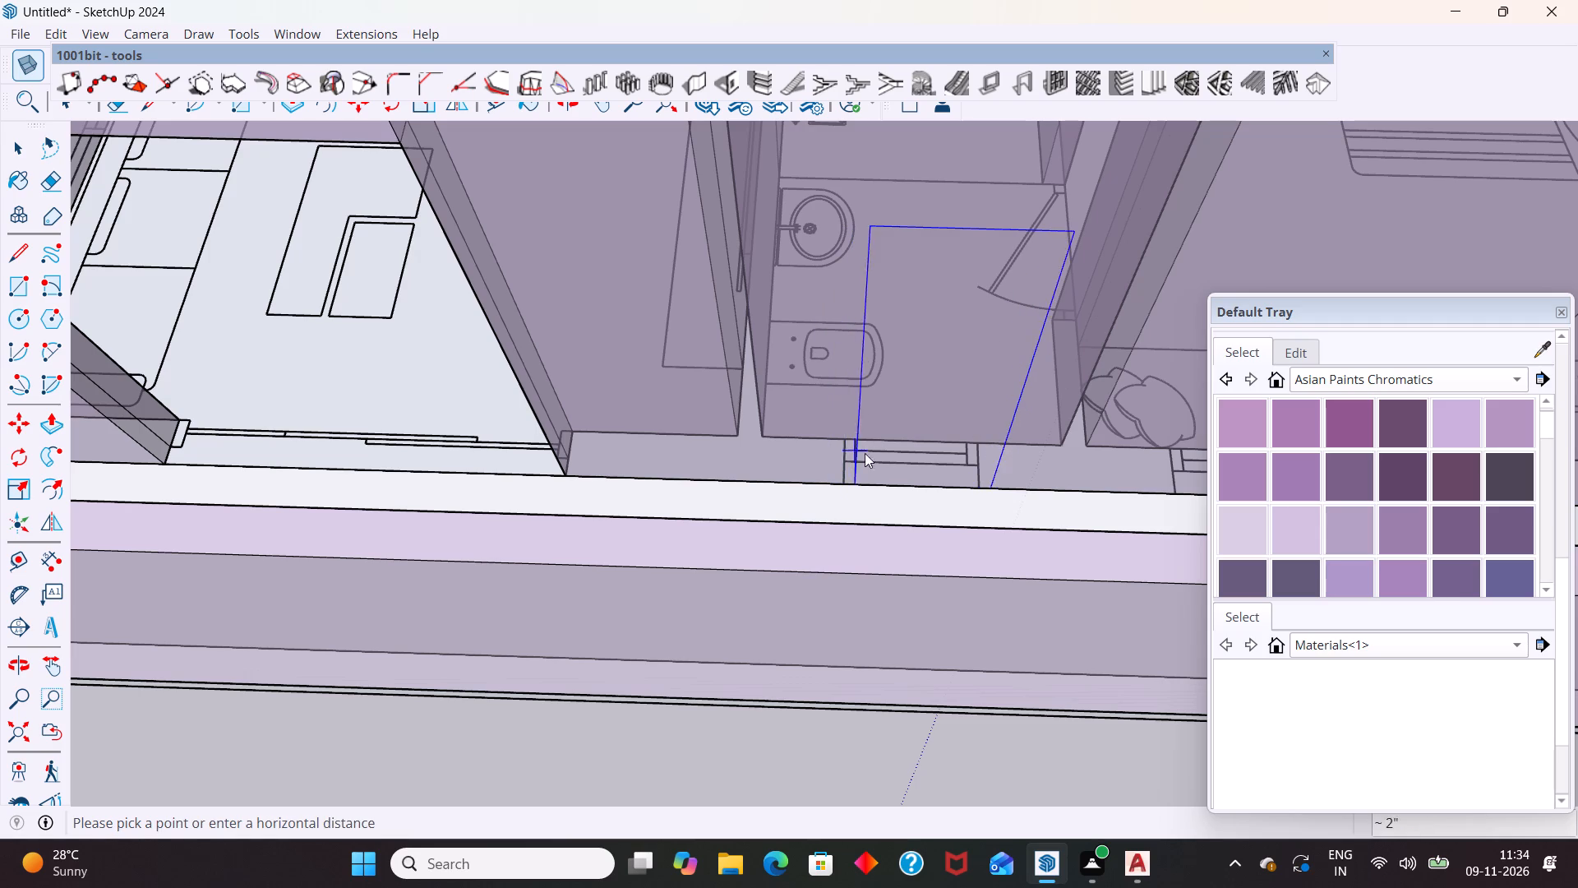
{"action": "left_click", "coordinate": [841, 485]}
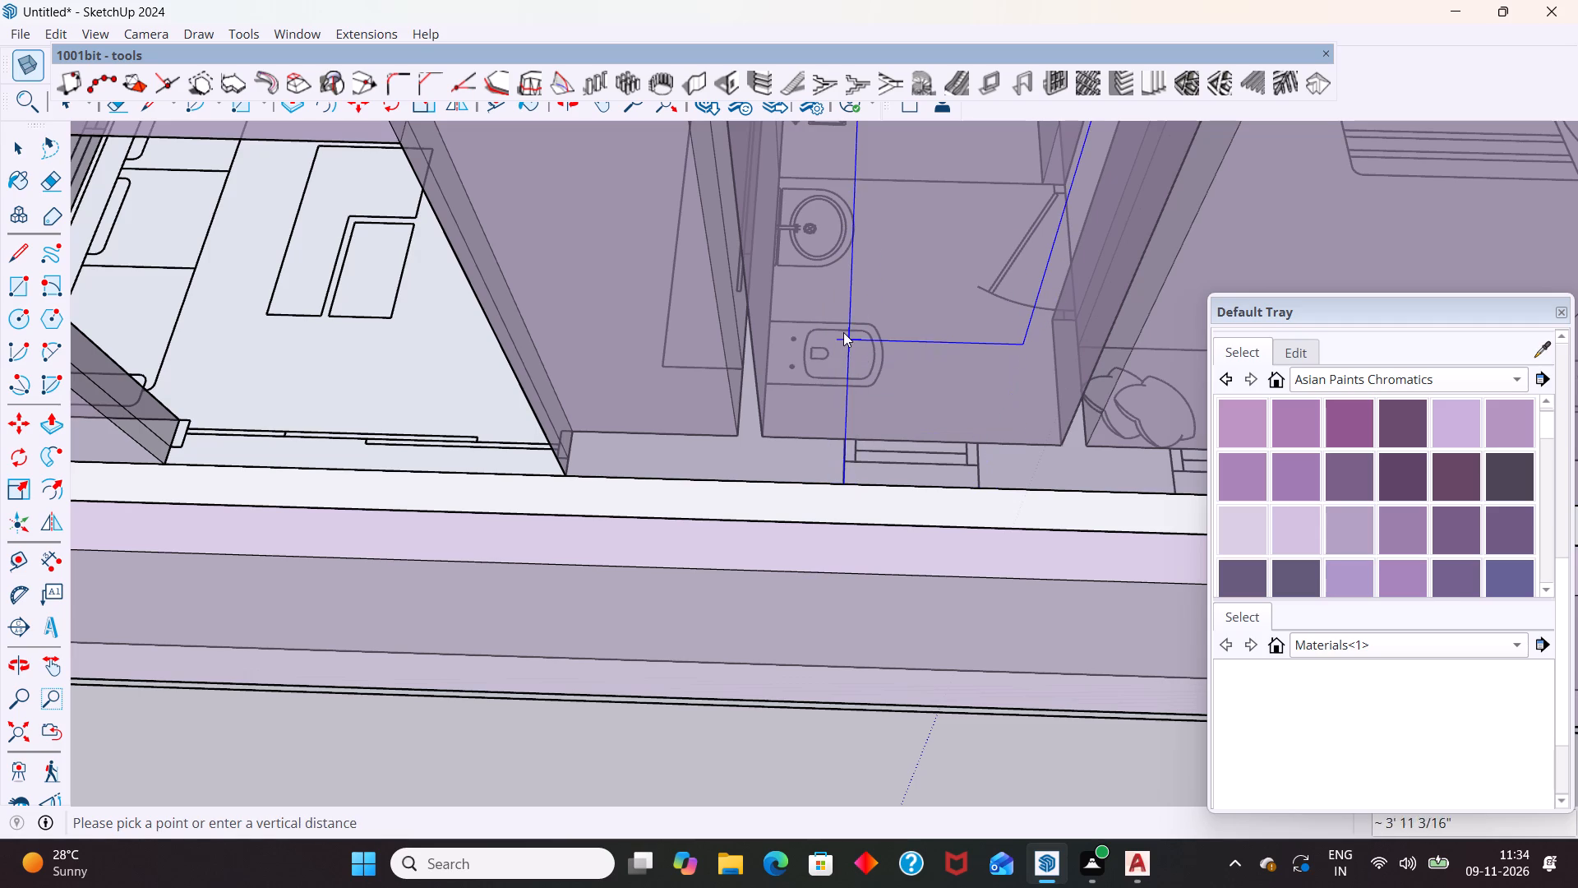
{"action": "key", "text": "Up"}
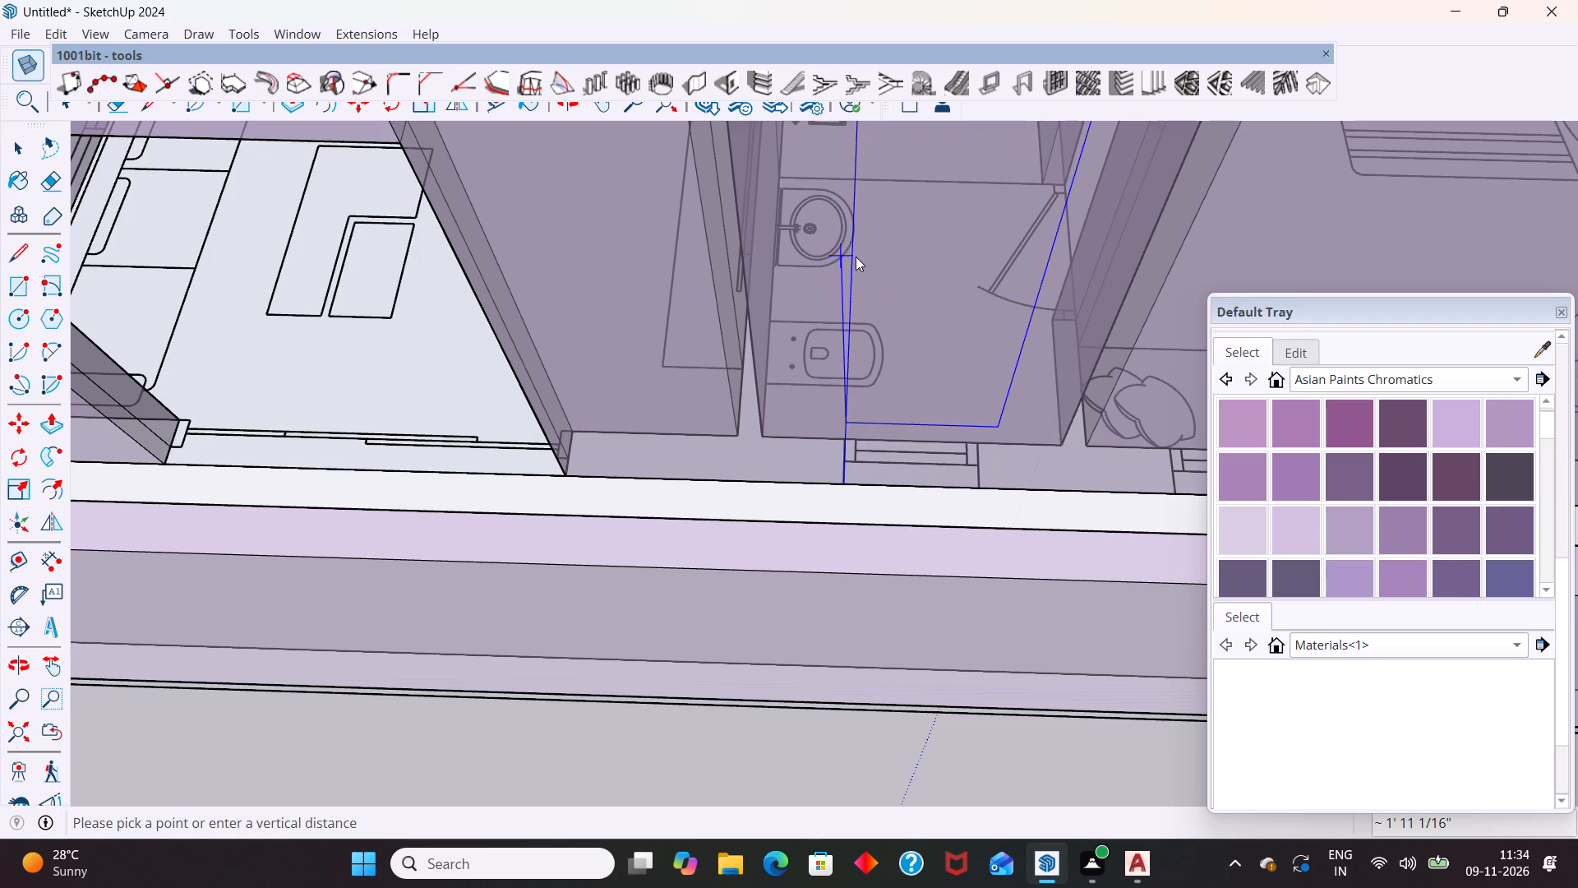
{"action": "type", "text": "6'"}
{"action": "key", "text": "Return"}
{"action": "key", "text": "space"}
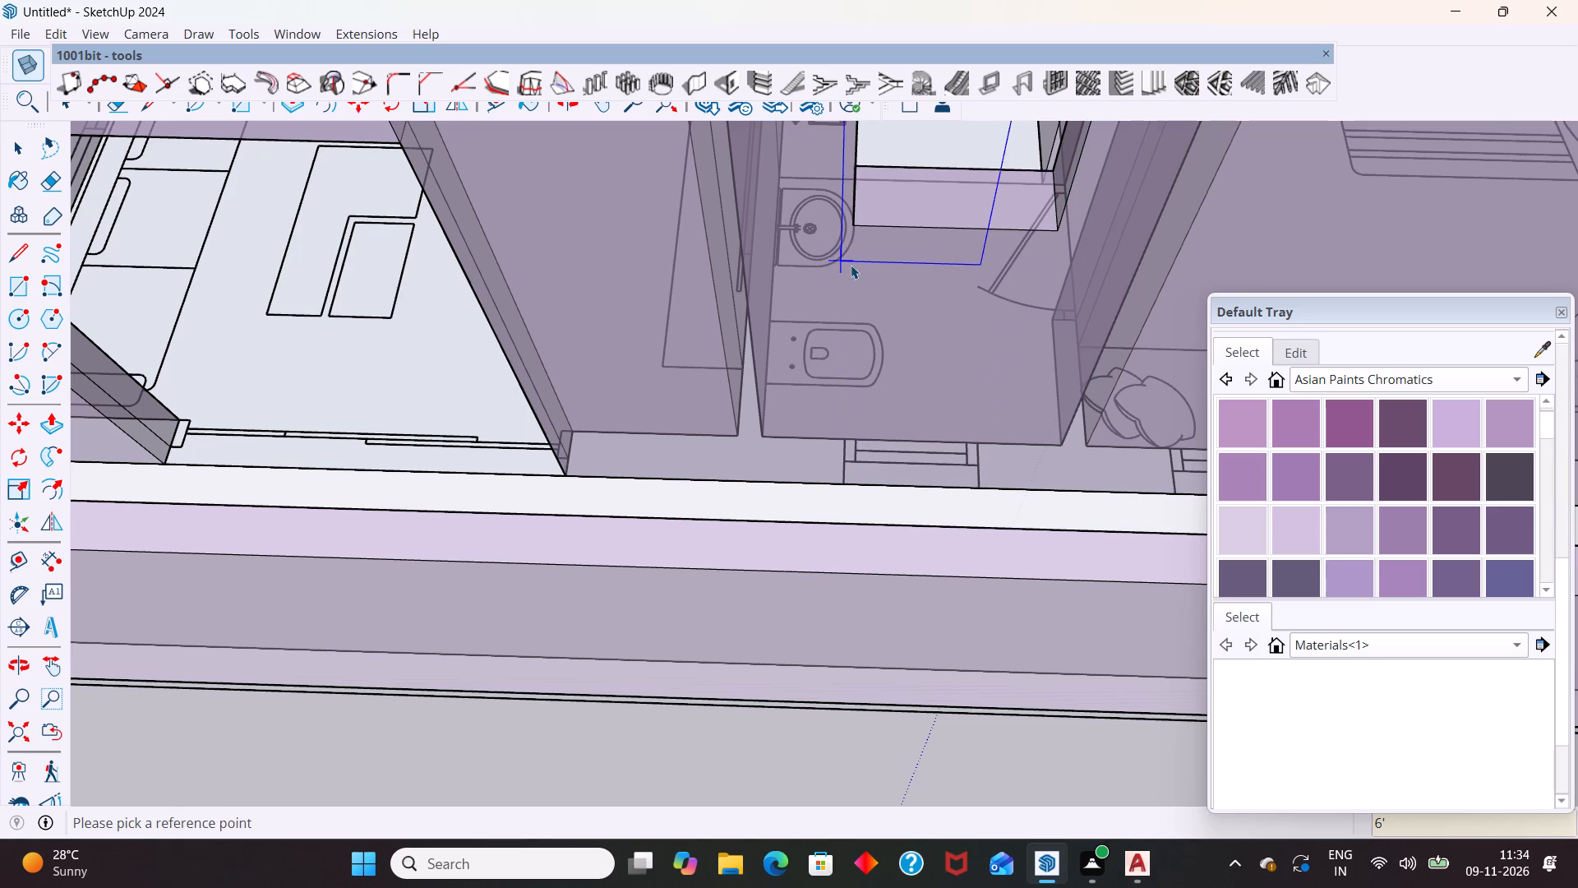
Examine the new bathroom opening and its height in the outer wall from several angles.
{"action": "scroll", "coordinate": [743, 483], "scroll_direction": "down", "scroll_amount": 10}
{"action": "middle_click_drag", "start_coordinate": [976, 487], "coordinate": [823, 337]}
{"action": "middle_click_drag", "start_coordinate": [831, 326], "coordinate": [836, 316]}
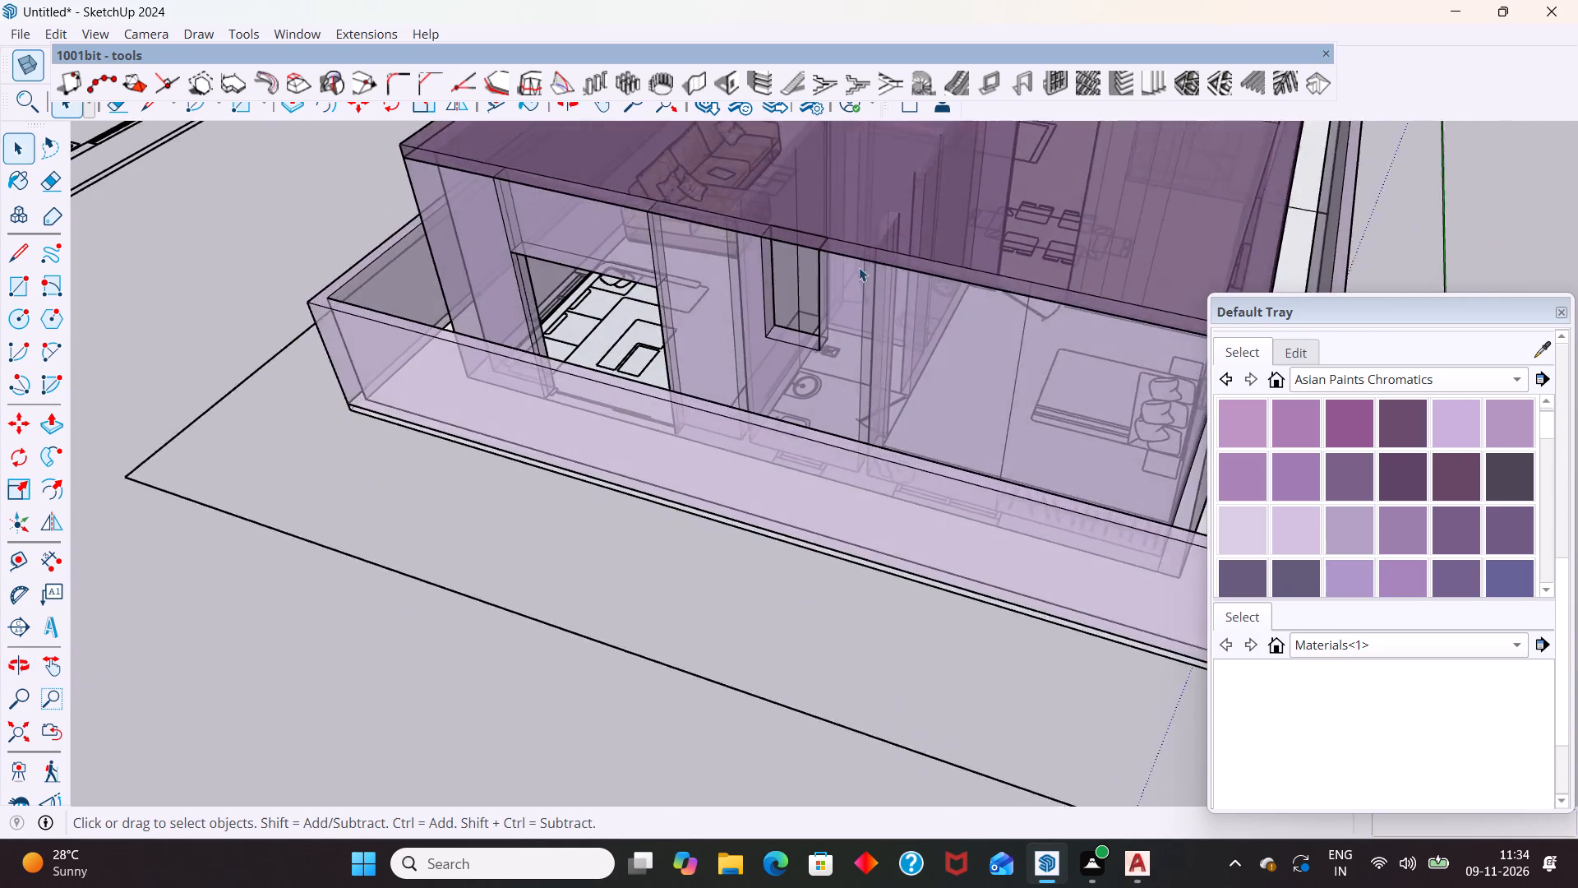
{"action": "scroll", "coordinate": [869, 248], "scroll_direction": "up", "scroll_amount": 4}
{"action": "middle_click_drag", "start_coordinate": [774, 410], "coordinate": [911, 303]}
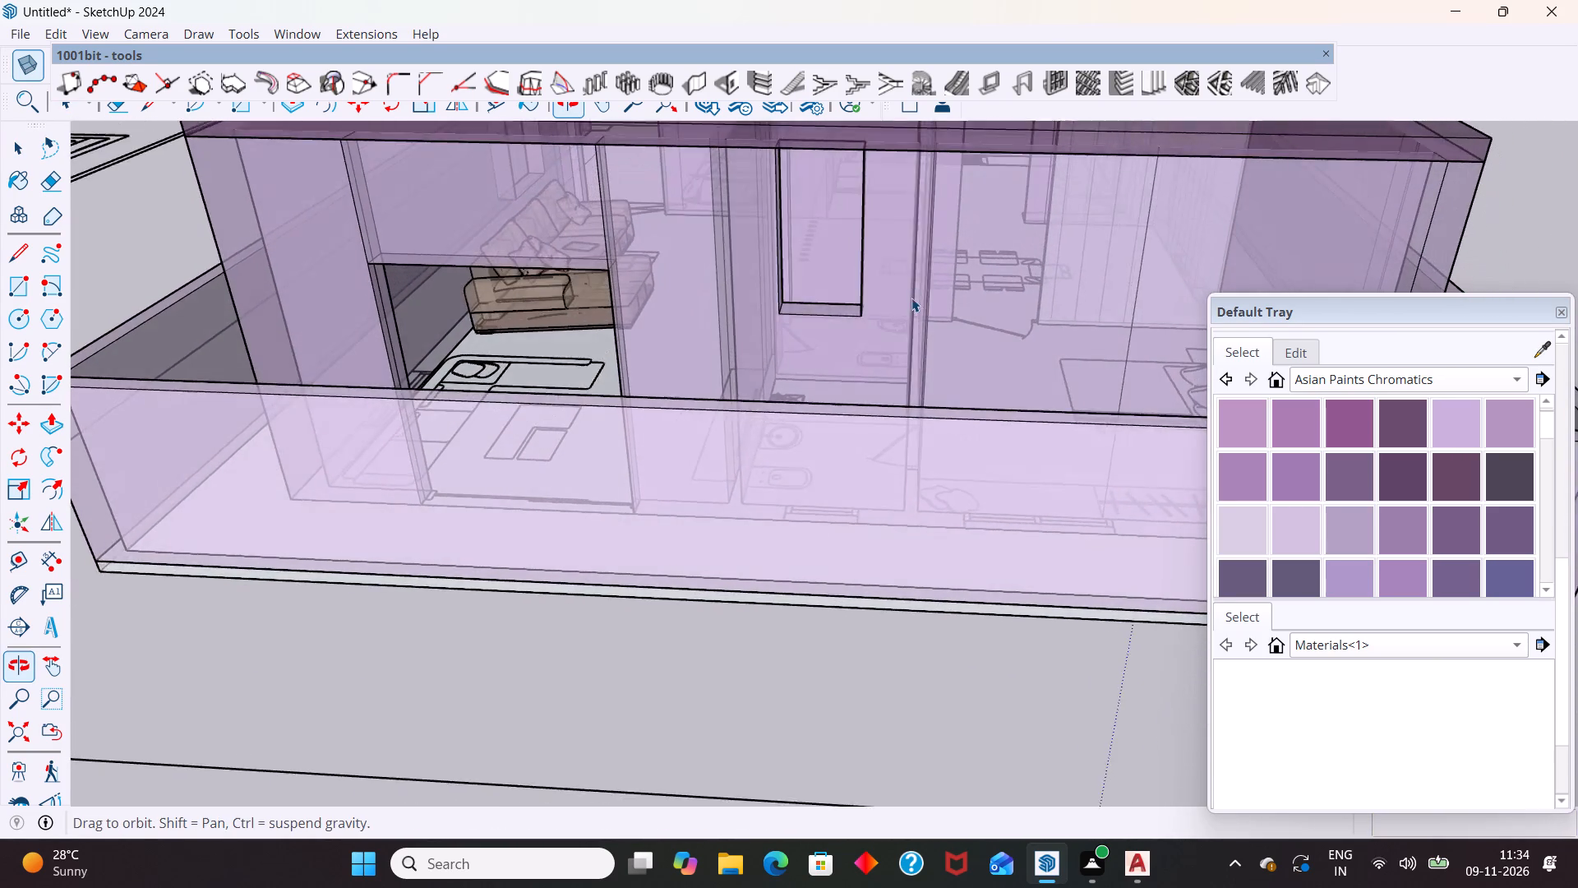
{"action": "scroll", "coordinate": [810, 252], "scroll_direction": "up", "scroll_amount": 4}
{"action": "scroll", "coordinate": [759, 449], "scroll_direction": "down", "scroll_amount": 4}
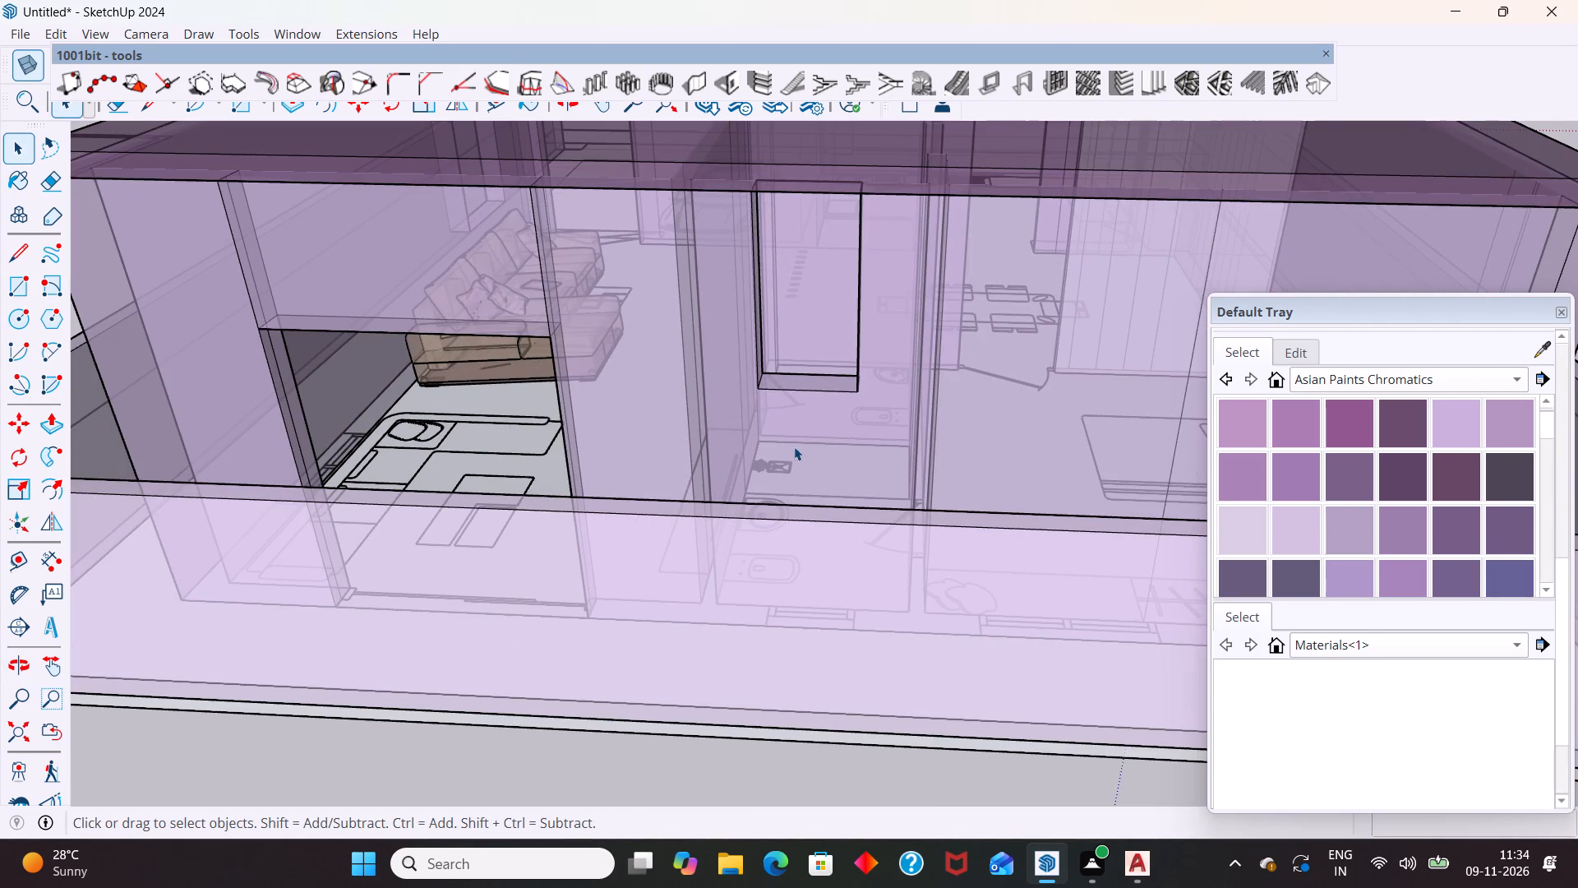
{"action": "middle_click_drag", "start_coordinate": [801, 446], "coordinate": [782, 493]}
{"action": "scroll", "coordinate": [779, 474], "scroll_direction": "down", "scroll_amount": 5}
{"action": "middle_click_drag", "start_coordinate": [777, 498], "coordinate": [848, 484]}
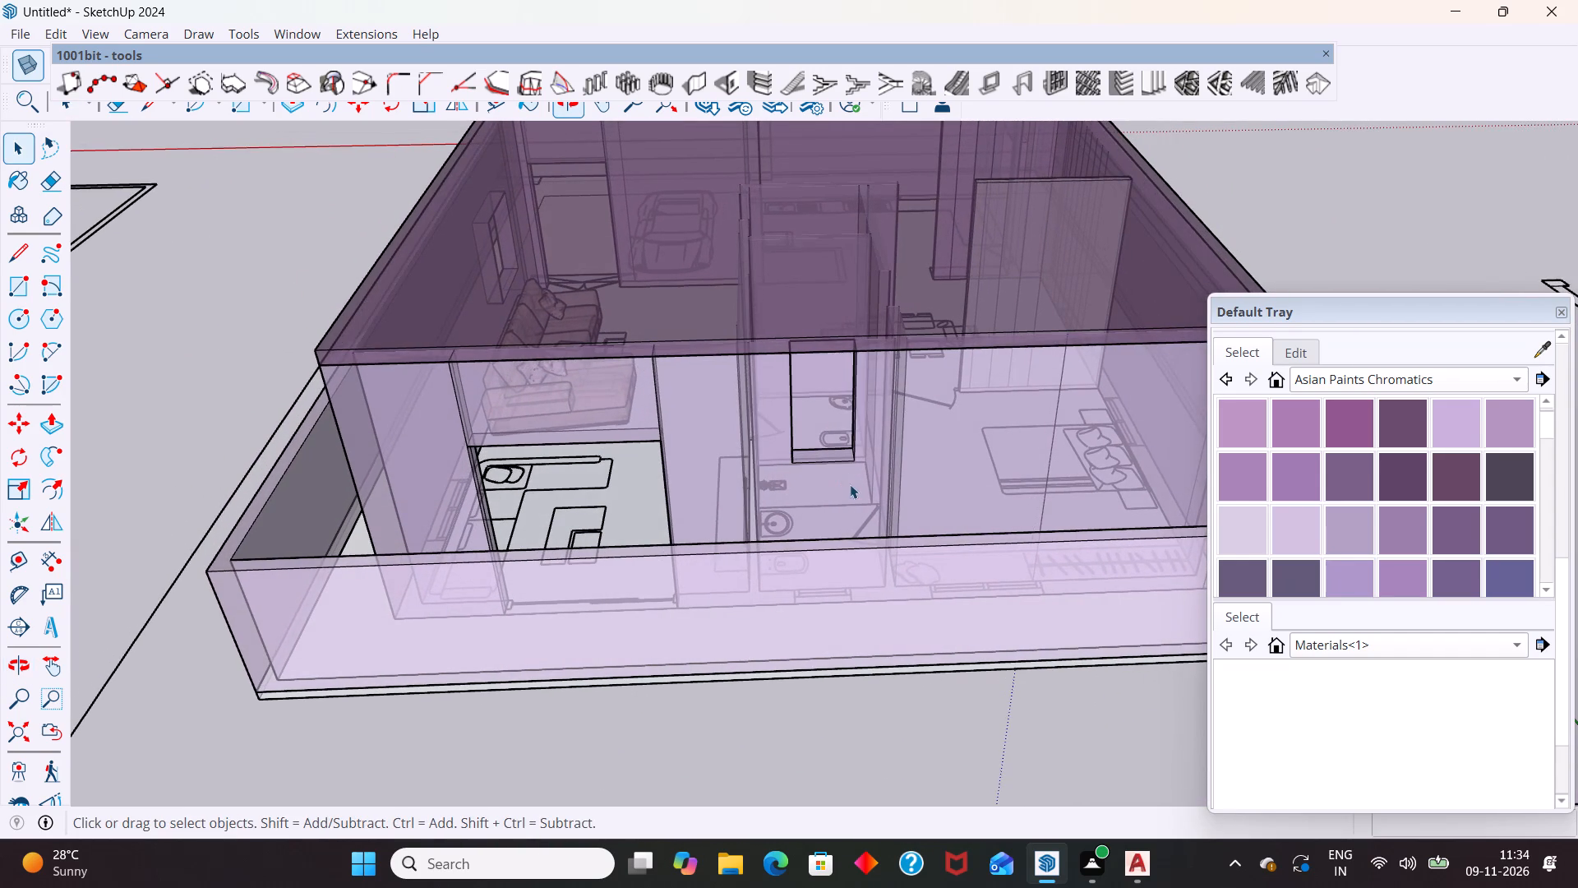
{"action": "scroll", "coordinate": [809, 400], "scroll_direction": "up", "scroll_amount": 5}
{"action": "scroll", "coordinate": [796, 423], "scroll_direction": "down", "scroll_amount": 4}
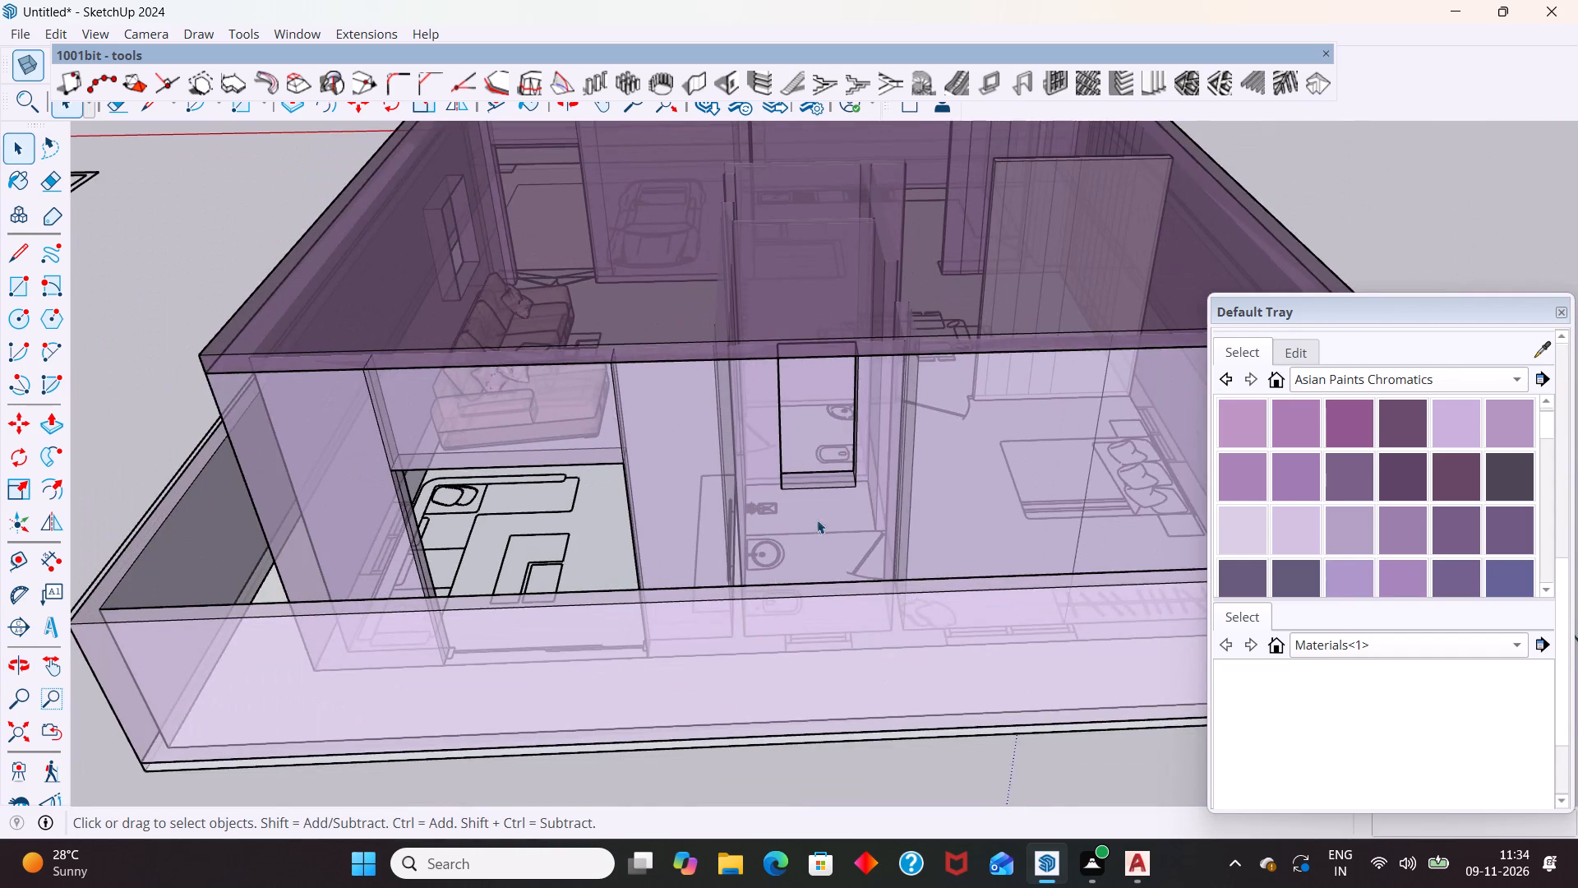
{"action": "middle_click_drag", "start_coordinate": [867, 547], "coordinate": [765, 608]}
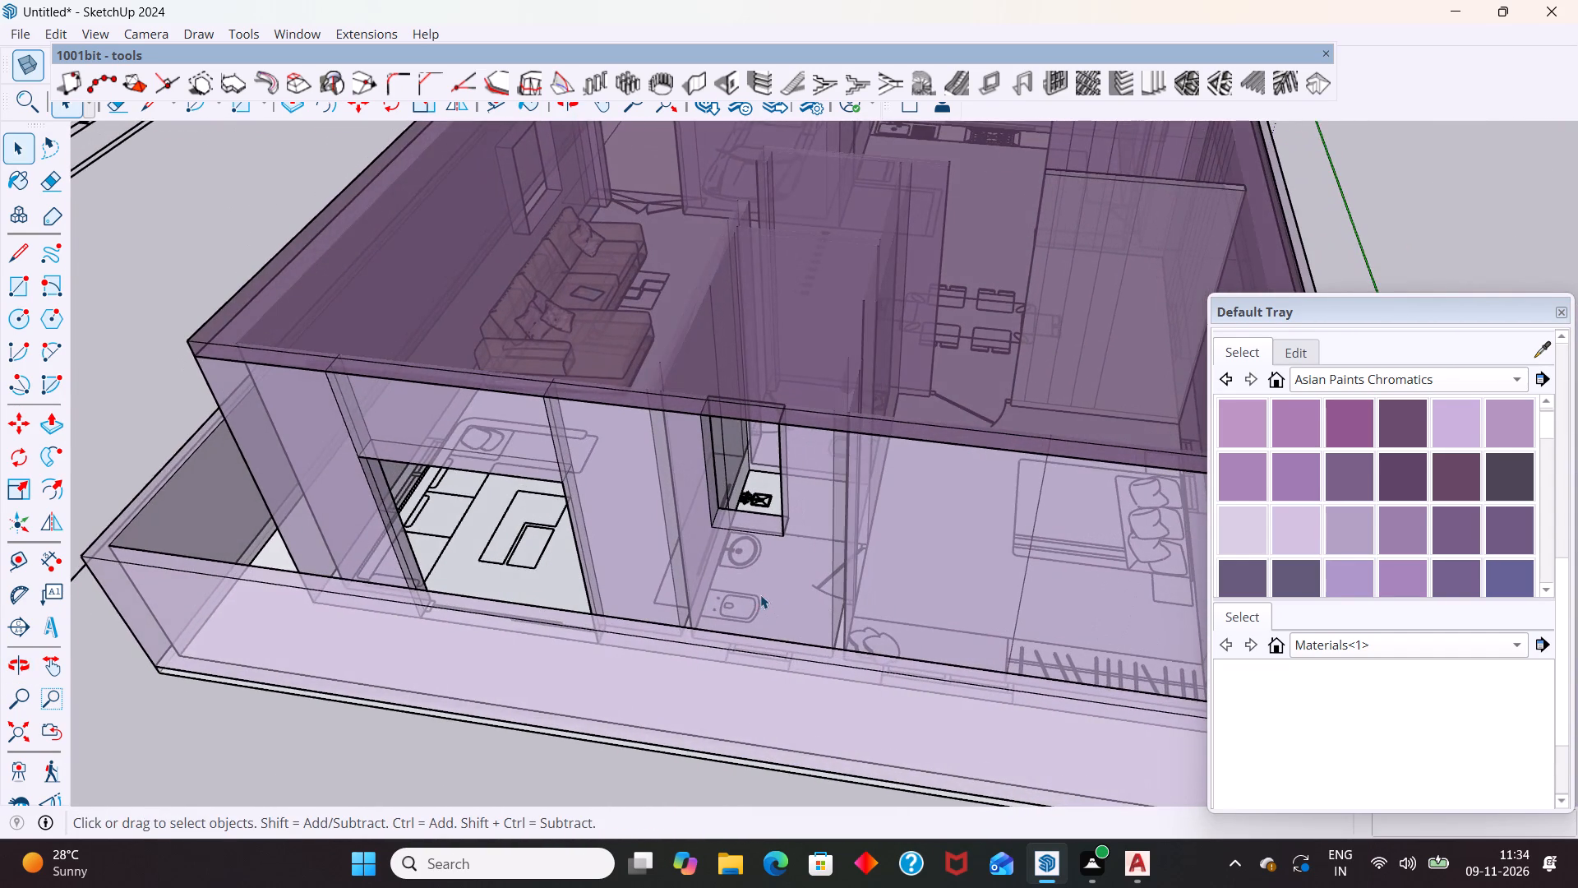
{"action": "scroll", "coordinate": [760, 594], "scroll_direction": "down", "scroll_amount": 5}
{"action": "middle_click_drag", "start_coordinate": [708, 624], "coordinate": [944, 520]}
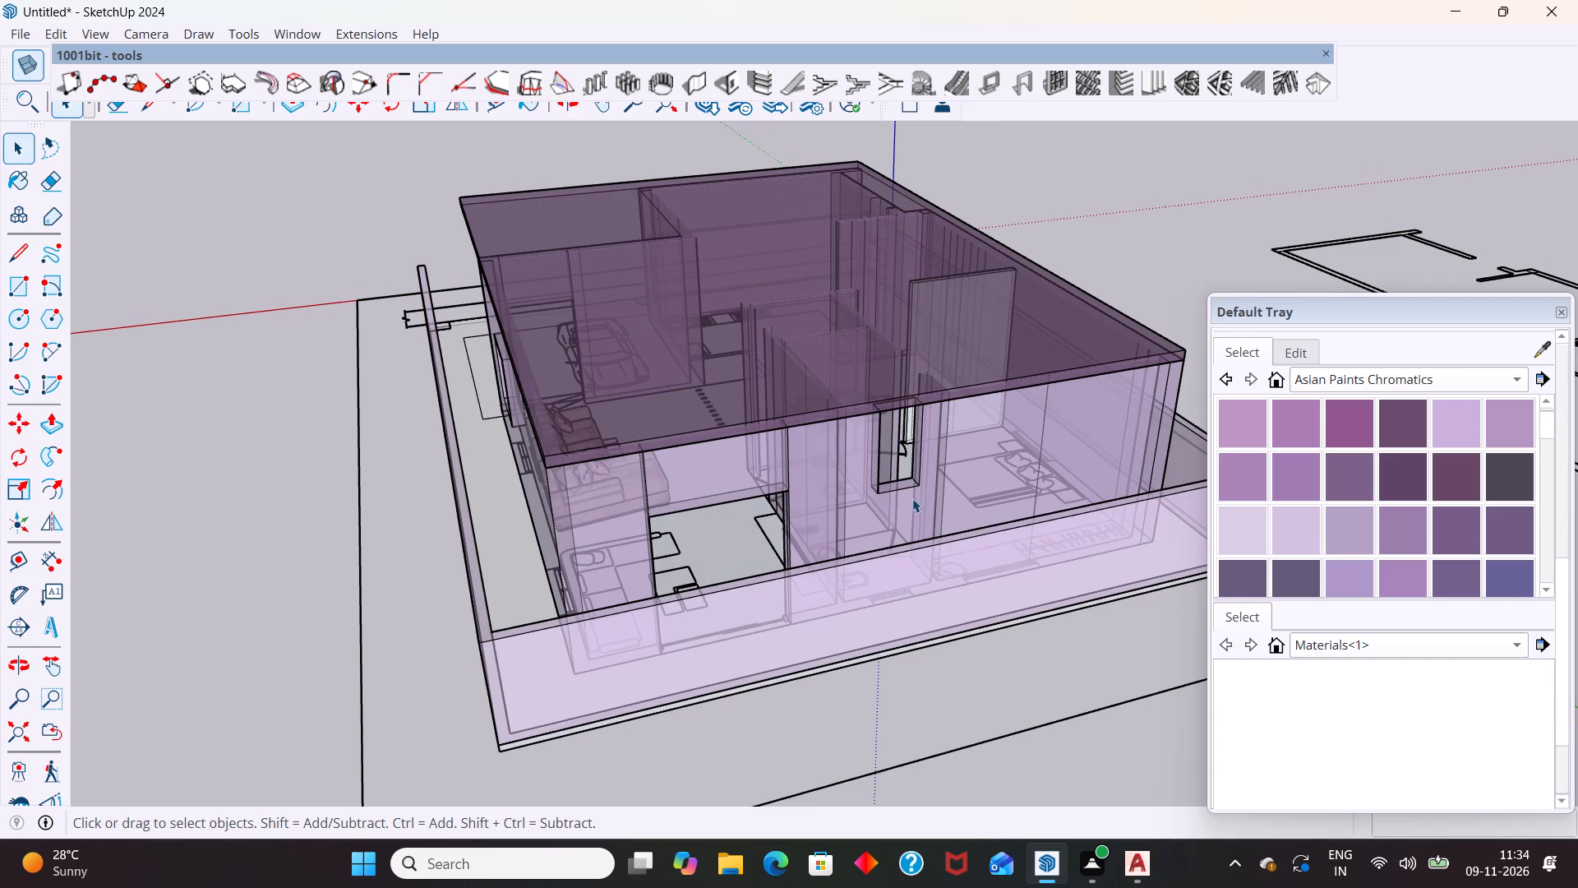
{"action": "middle_click_drag", "start_coordinate": [908, 534], "coordinate": [732, 756]}
{"action": "scroll", "coordinate": [703, 733], "scroll_direction": "up", "scroll_amount": 4}
{"action": "scroll", "coordinate": [852, 738], "scroll_direction": "up", "scroll_amount": 3}
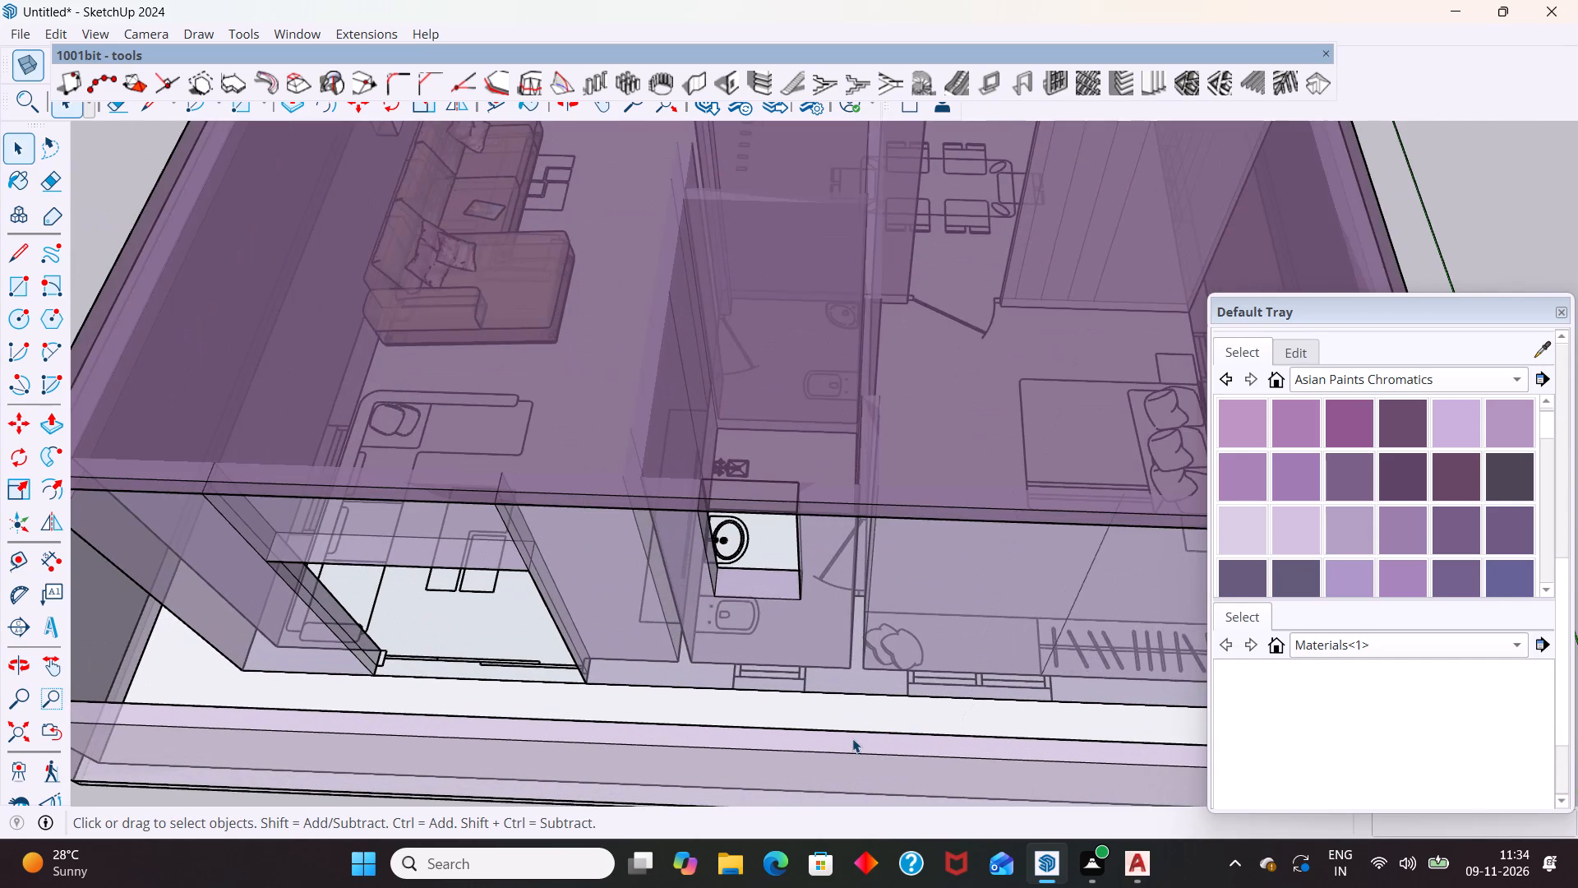
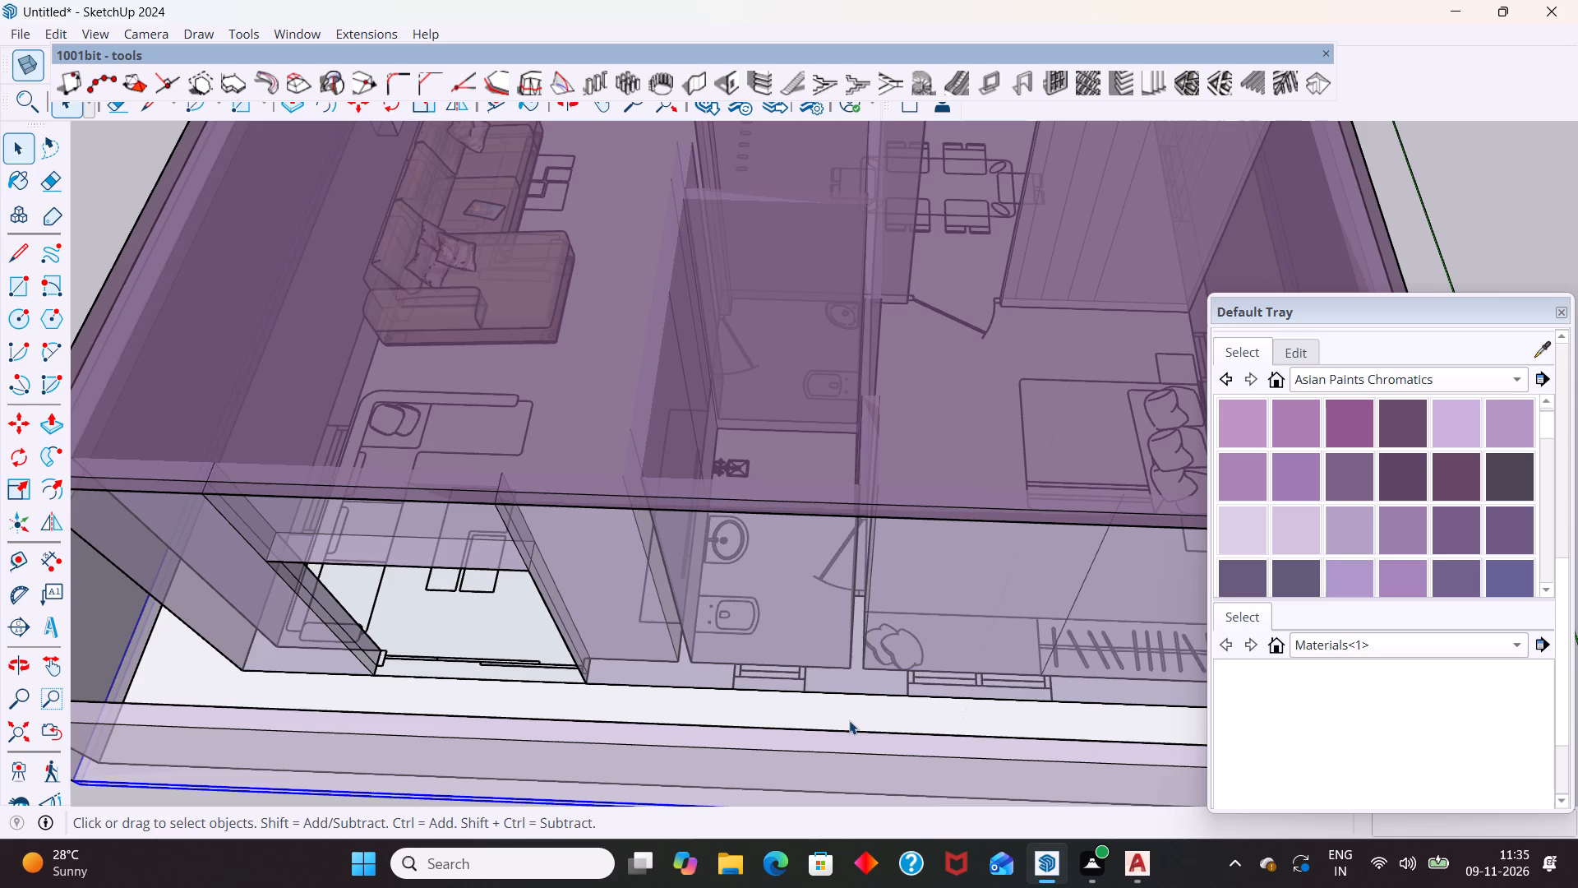
Examine the house's outer walls from several angles for the remaining window symbols.
{"action": "scroll", "coordinate": [824, 664], "scroll_direction": "down", "scroll_amount": 10}
{"action": "middle_click_drag", "start_coordinate": [772, 680], "coordinate": [880, 684]}
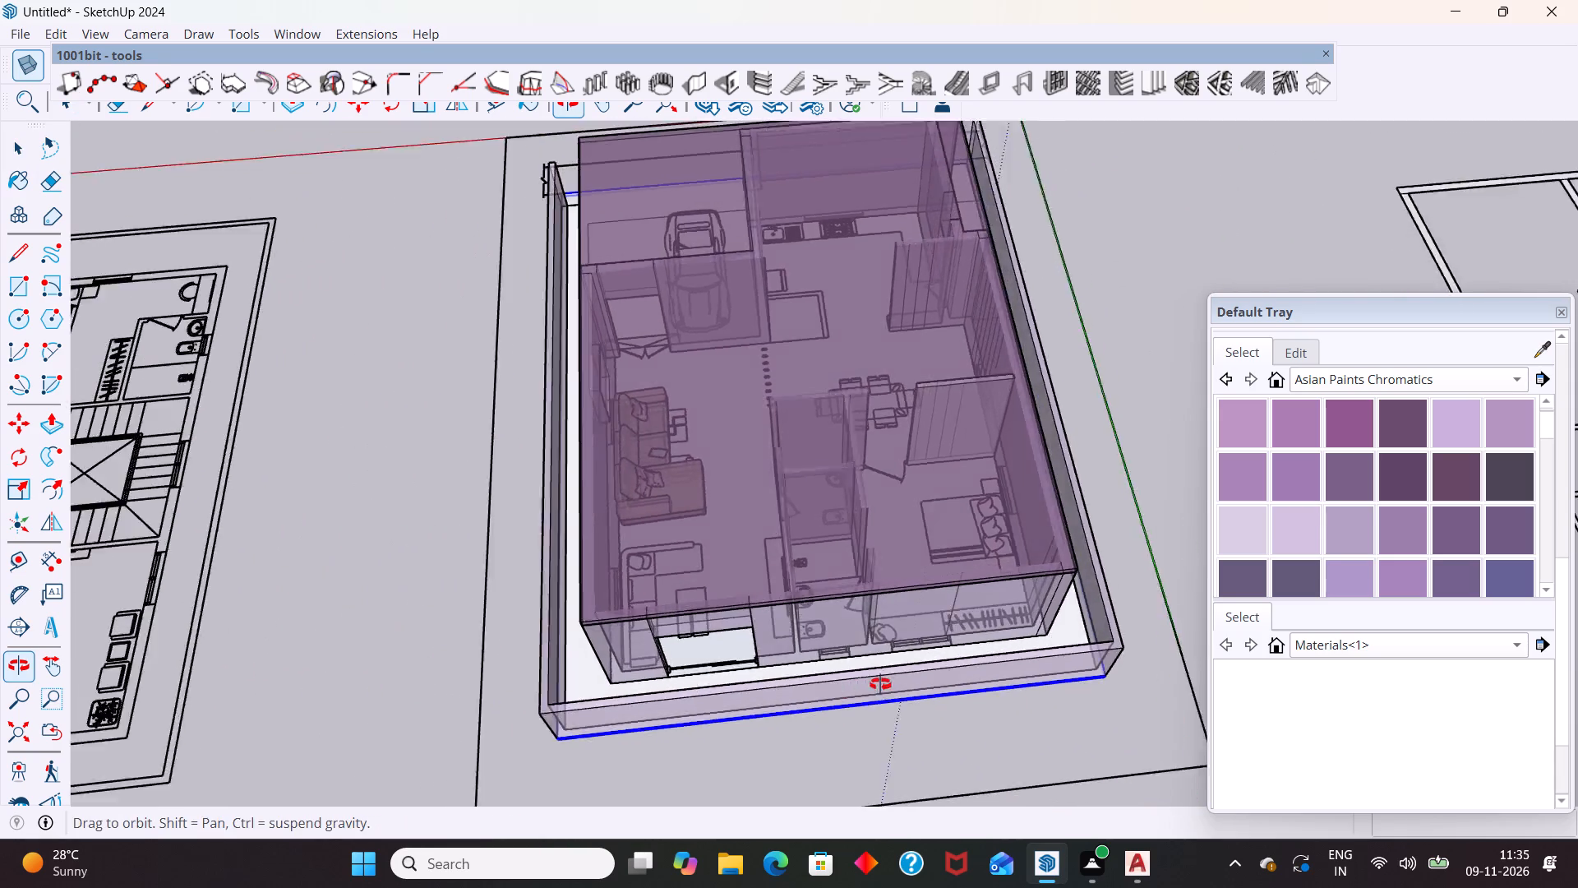
{"action": "middle_click_drag", "start_coordinate": [880, 684], "coordinate": [1025, 578]}
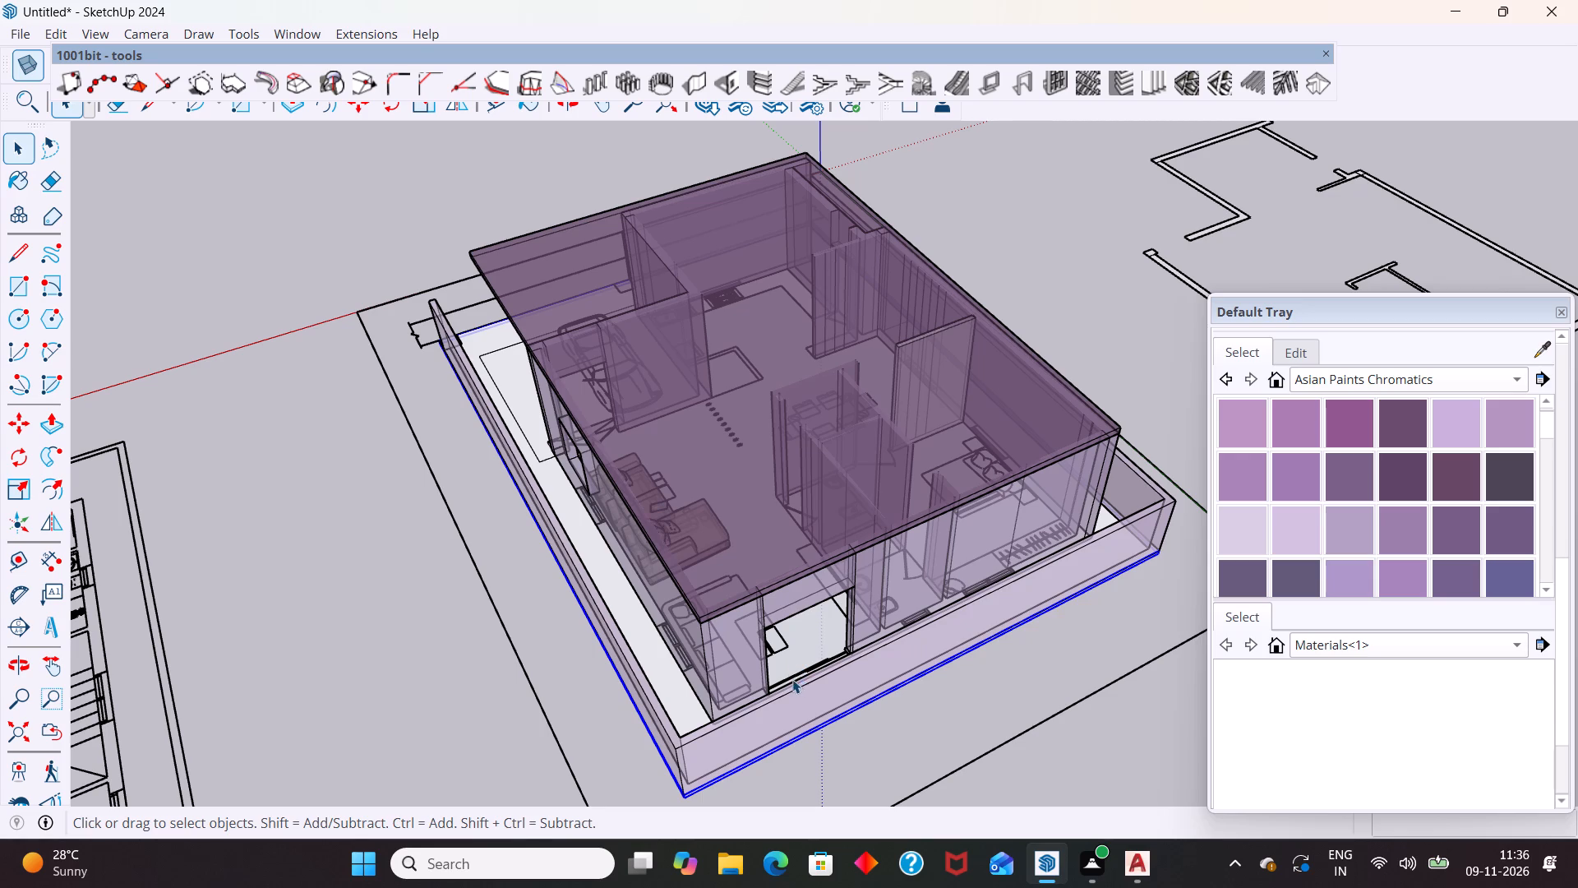
{"action": "scroll", "coordinate": [792, 679], "scroll_direction": "up", "scroll_amount": 5}
{"action": "scroll", "coordinate": [607, 707], "scroll_direction": "up", "scroll_amount": 2}
{"action": "scroll", "coordinate": [607, 555], "scroll_direction": "down", "scroll_amount": 6}
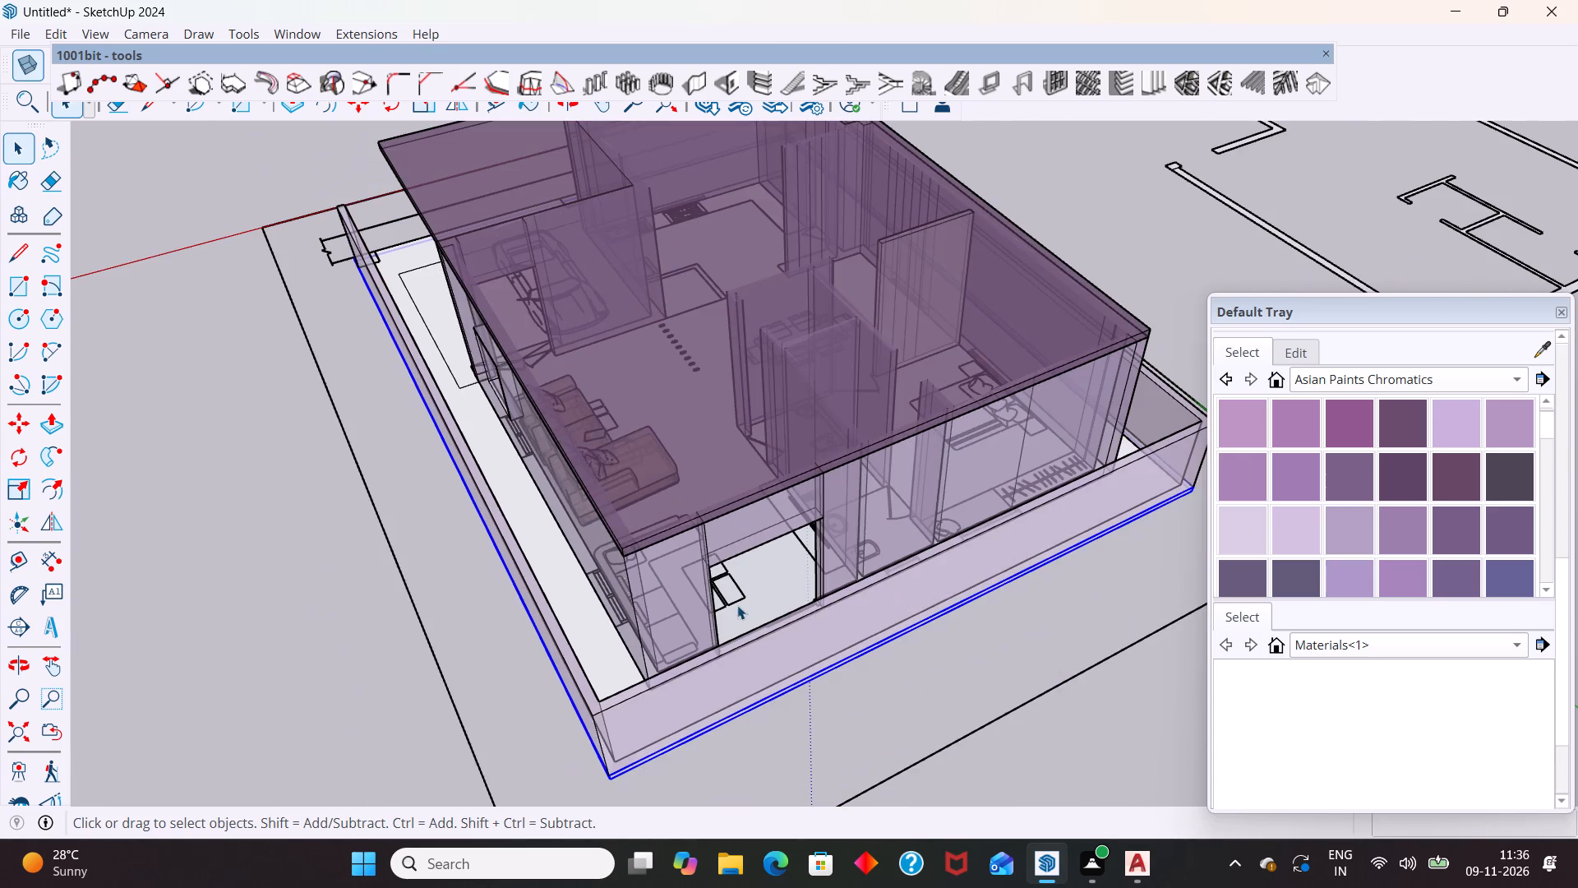
{"action": "middle_click_drag", "start_coordinate": [870, 622], "coordinate": [688, 660]}
Configure a wall opening 4' wide and 4' high for the bedroom window symbol between the plant and the wardrobe.
{"action": "scroll", "coordinate": [986, 528], "scroll_direction": "up", "scroll_amount": 5}
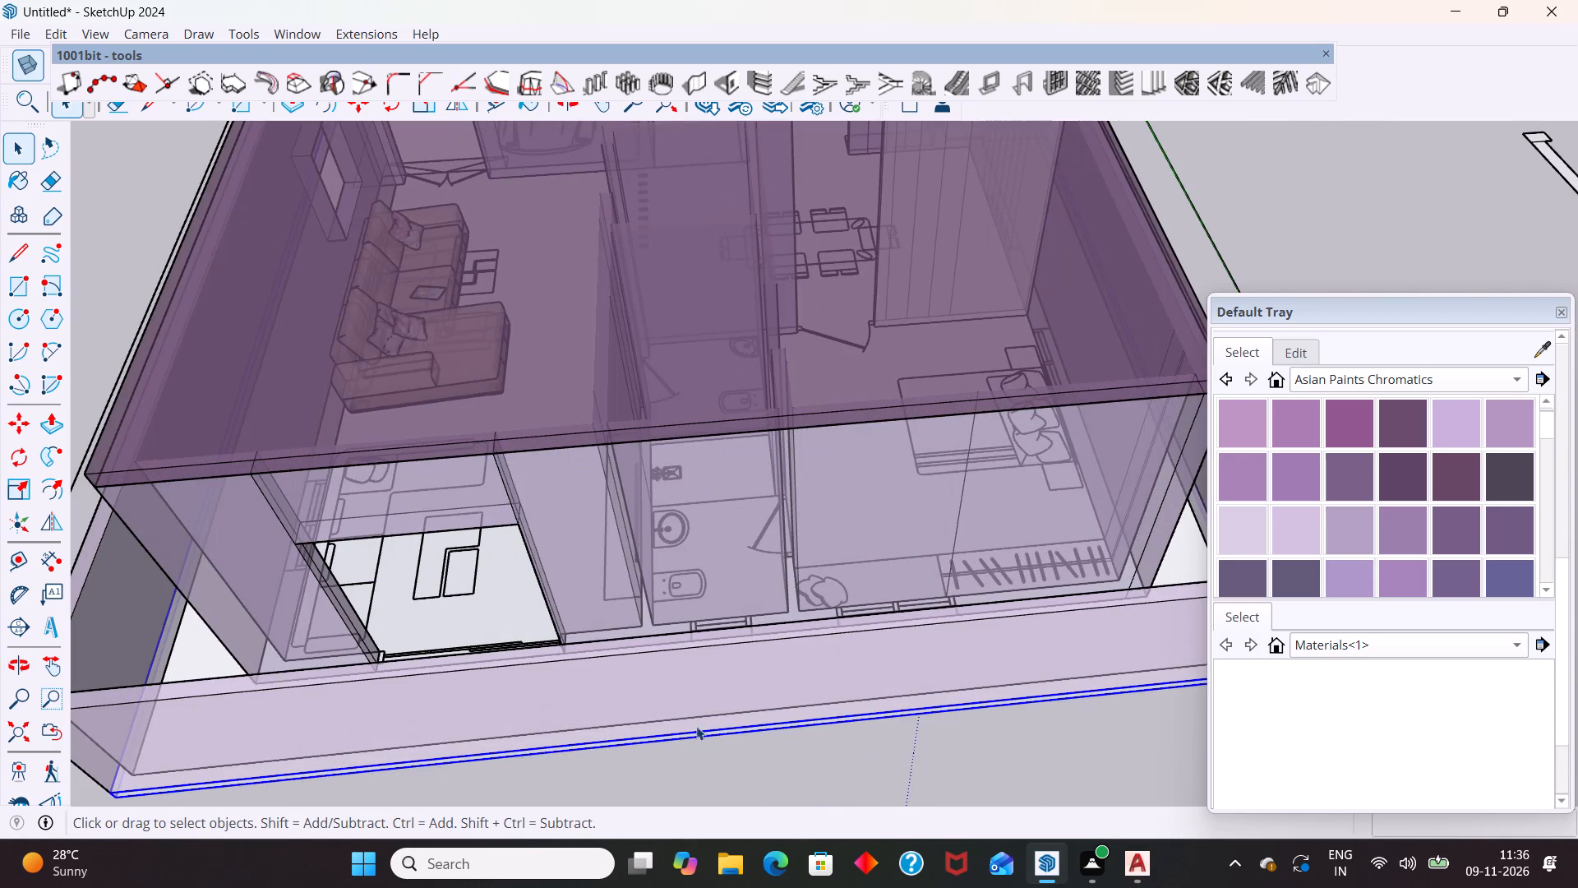
{"action": "scroll", "coordinate": [601, 686], "scroll_direction": "up", "scroll_amount": 1}
{"action": "scroll", "coordinate": [598, 562], "scroll_direction": "down", "scroll_amount": 7}
{"action": "scroll", "coordinate": [981, 578], "scroll_direction": "up", "scroll_amount": 4}
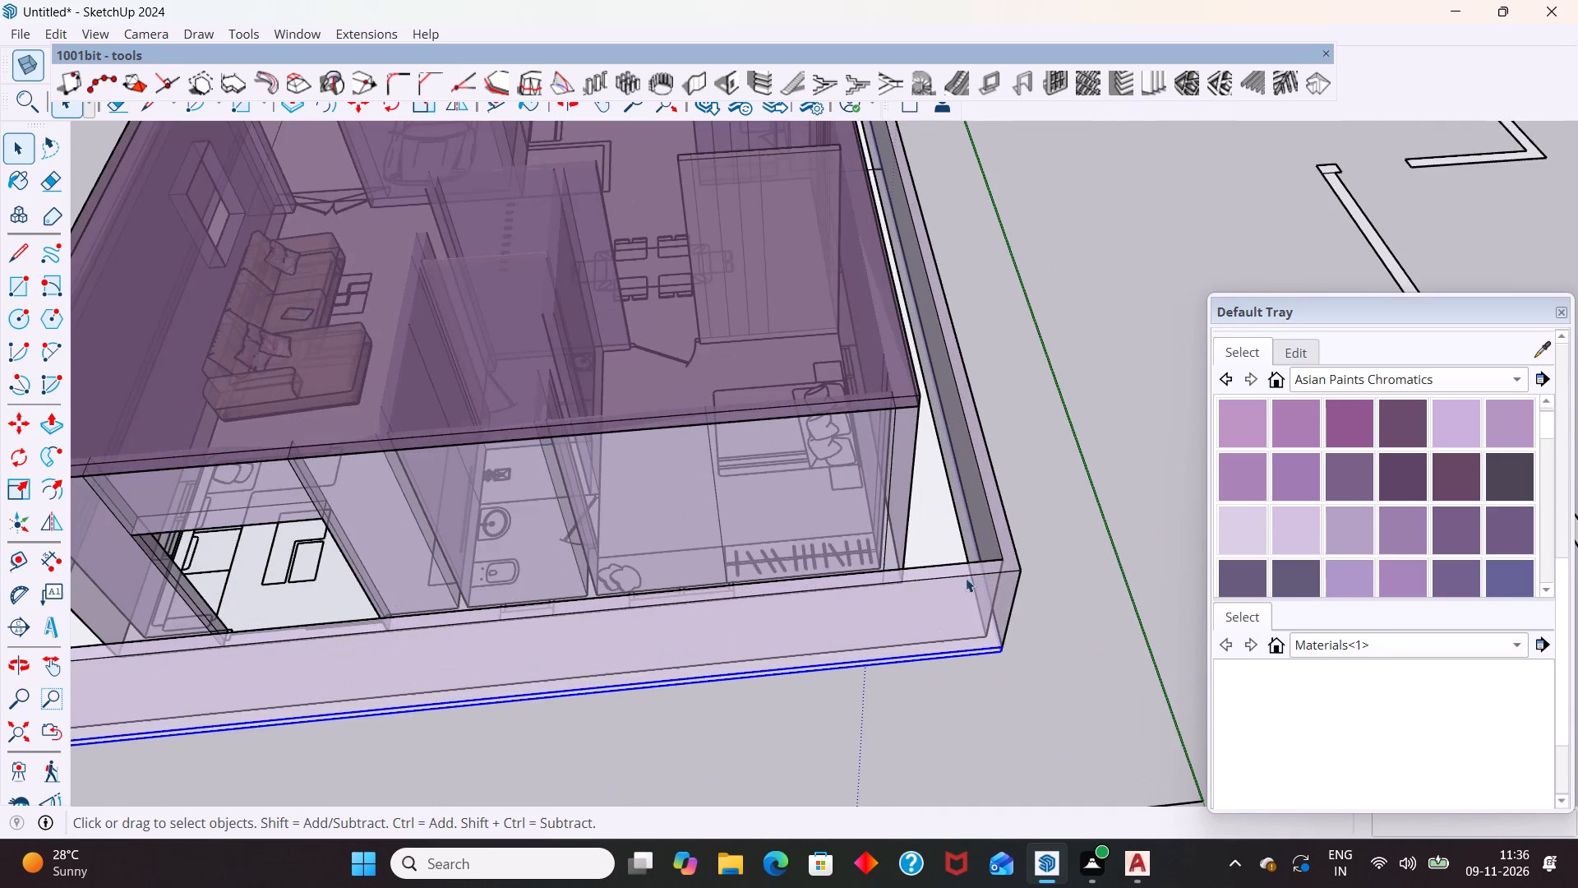
{"action": "middle_click_drag", "start_coordinate": [694, 550], "coordinate": [687, 640]}
{"action": "scroll", "coordinate": [713, 596], "scroll_direction": "up", "scroll_amount": 5}
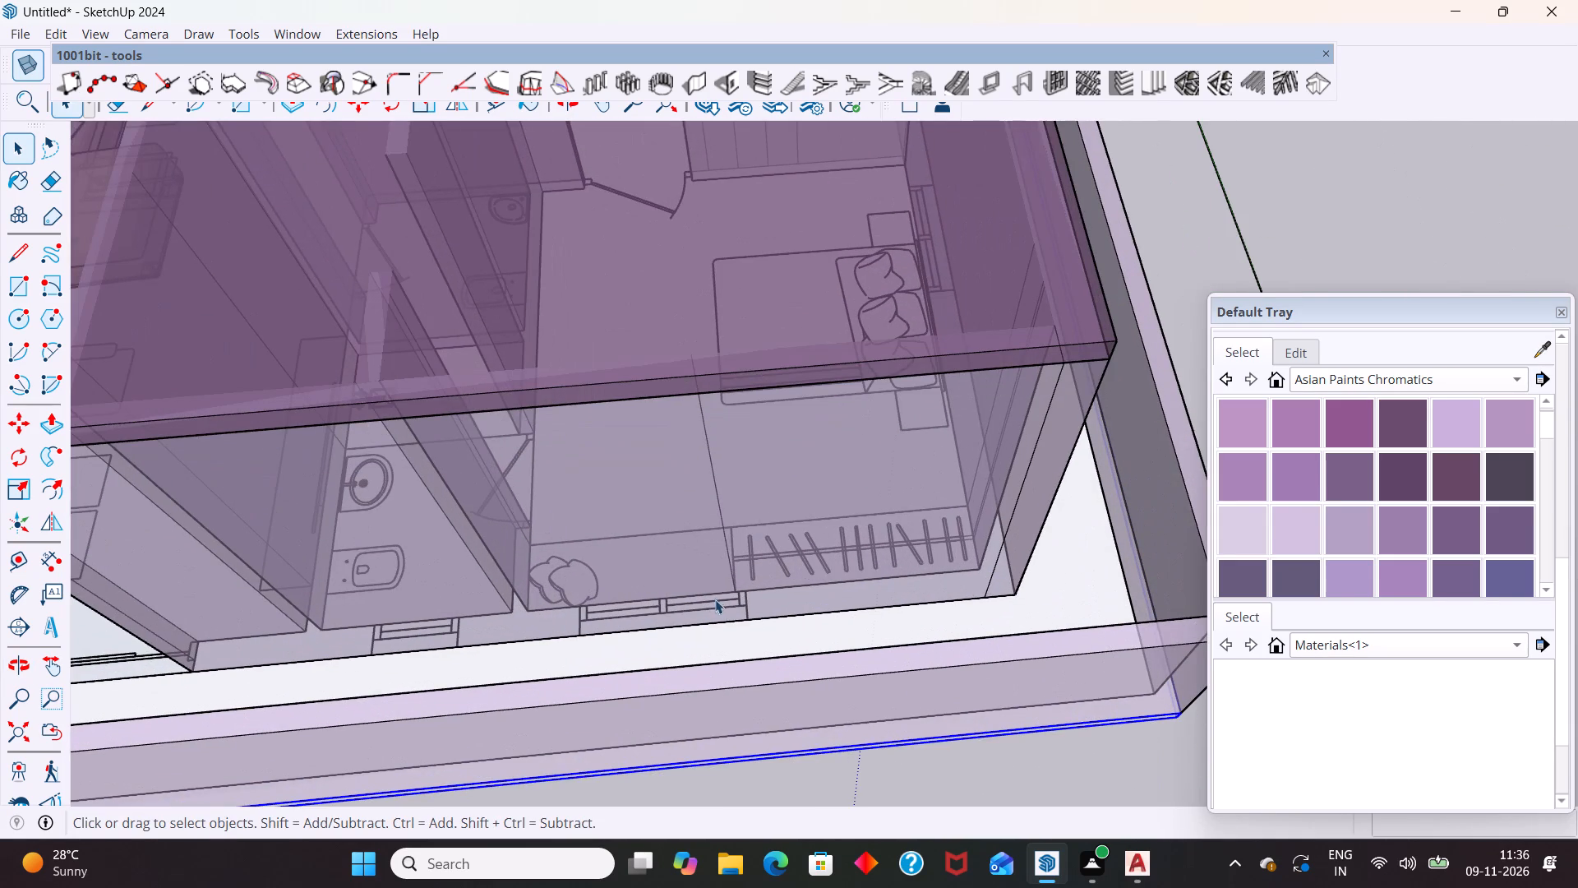
{"action": "scroll", "coordinate": [651, 614], "scroll_direction": "up", "scroll_amount": 2}
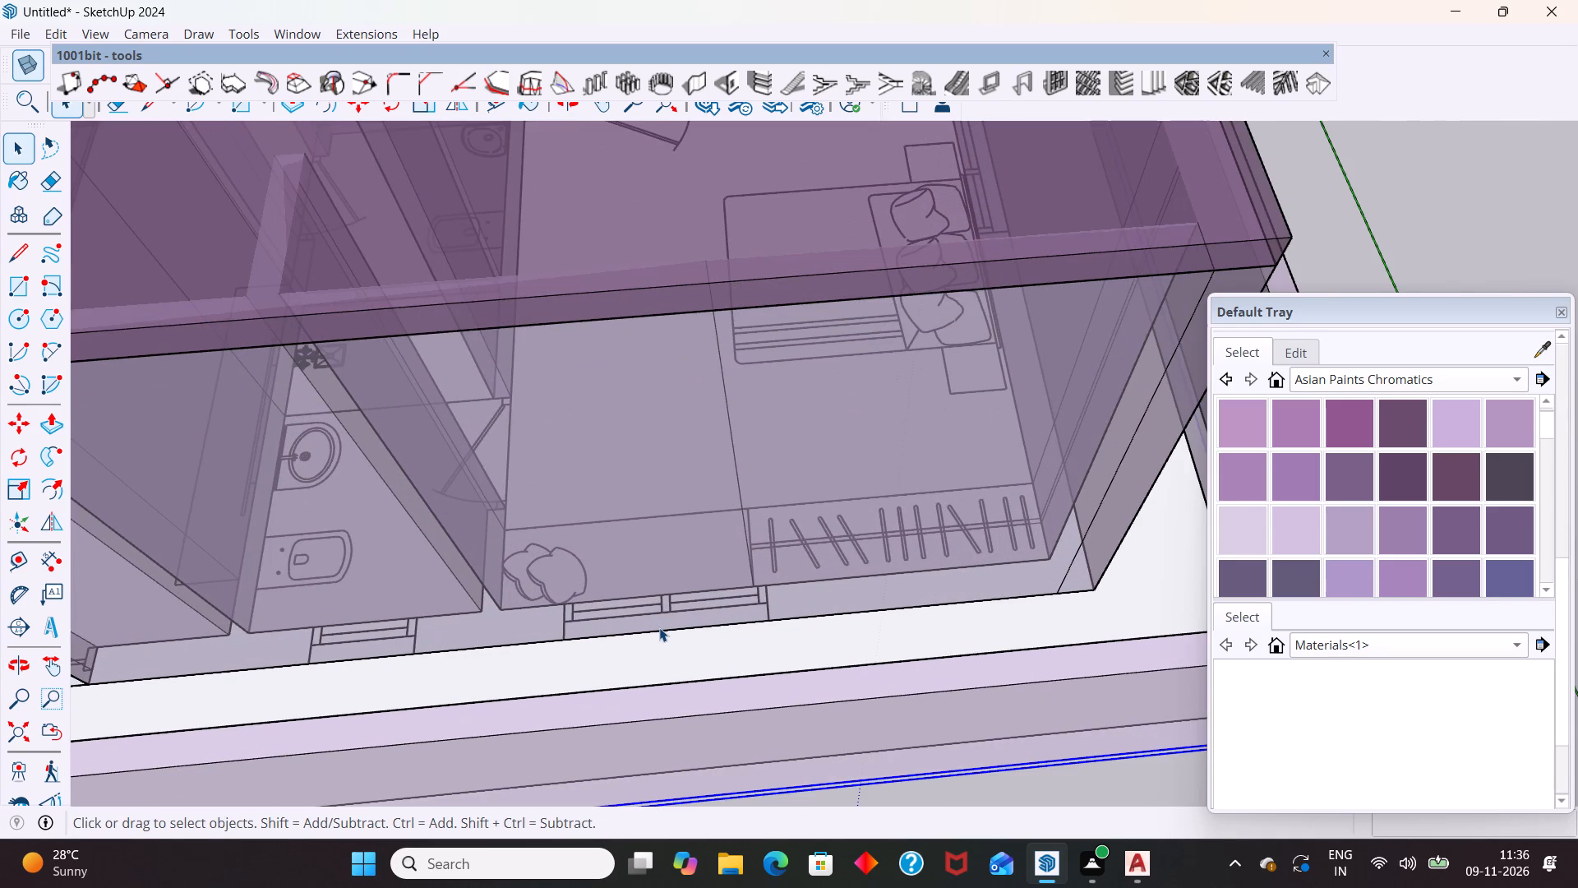
{"action": "left_click", "coordinate": [728, 84]}
{"action": "left_click", "coordinate": [335, 368]}
{"action": "key", "text": "BackSpace"}
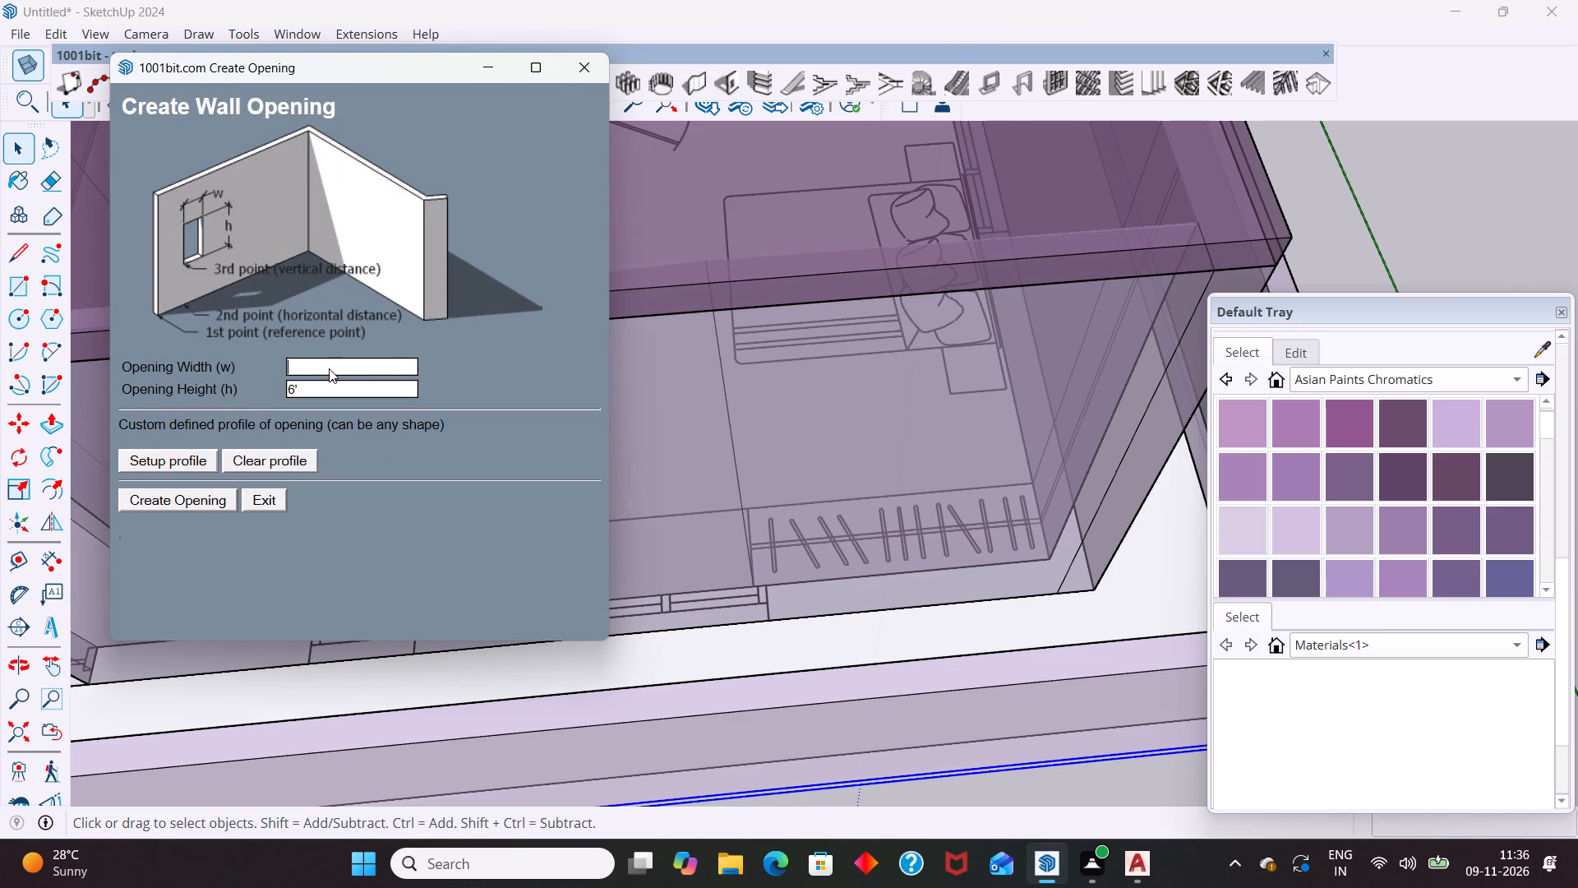
{"action": "key", "text": "4"}
{"action": "key", "text": "apostrophe"}
{"action": "left_click", "coordinate": [327, 386]}
{"action": "key", "text": "BackSpace"}
{"action": "key", "text": "4"}
{"action": "key", "text": "apostrophe"}
{"action": "left_click", "coordinate": [173, 497]}
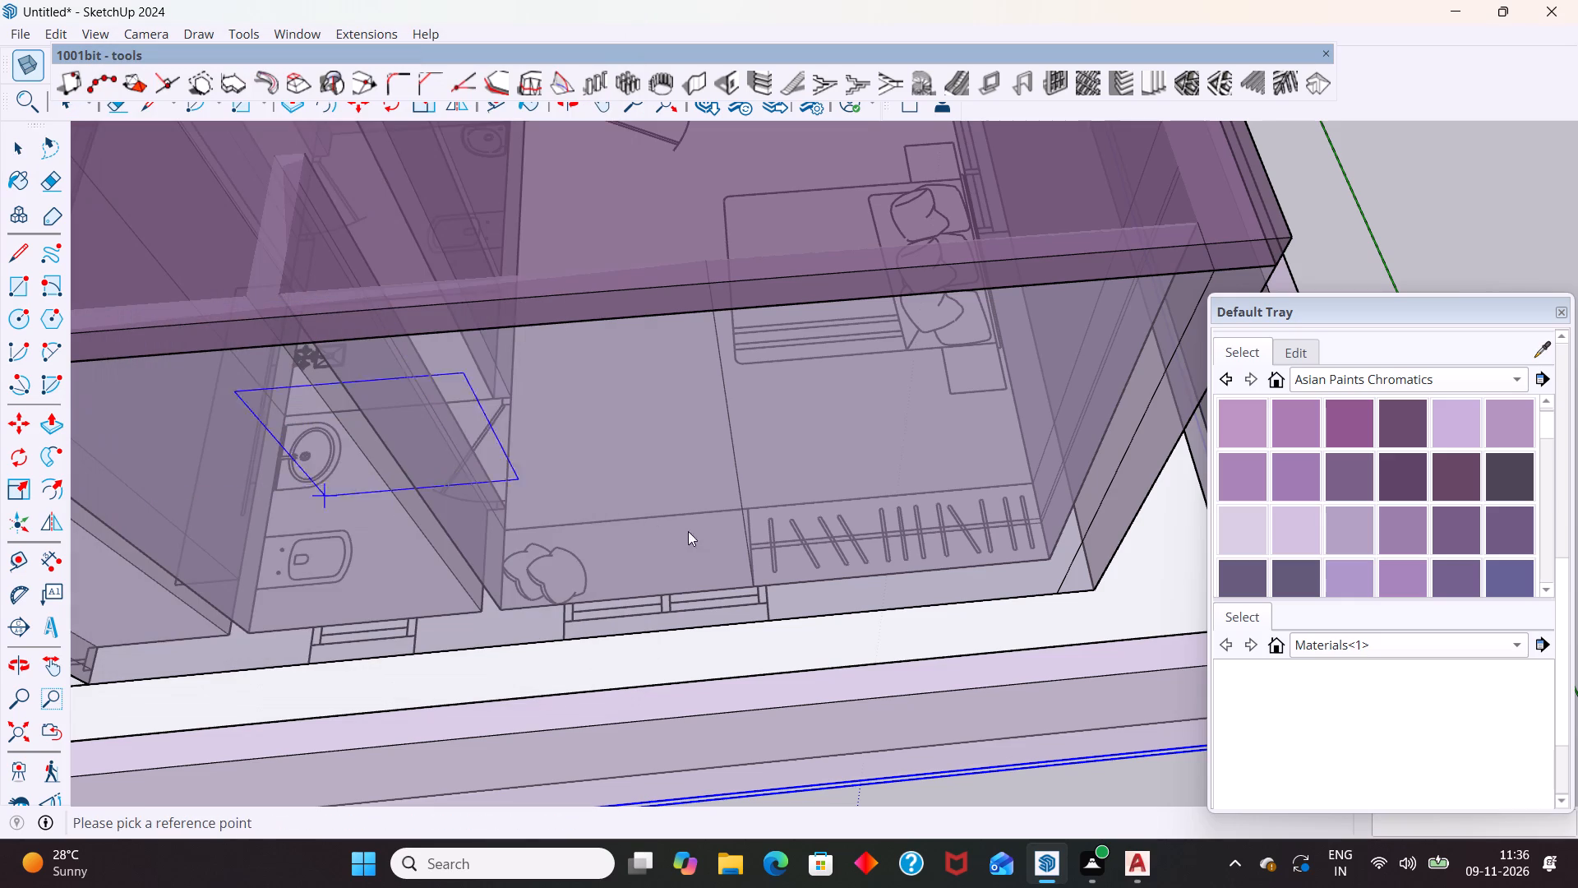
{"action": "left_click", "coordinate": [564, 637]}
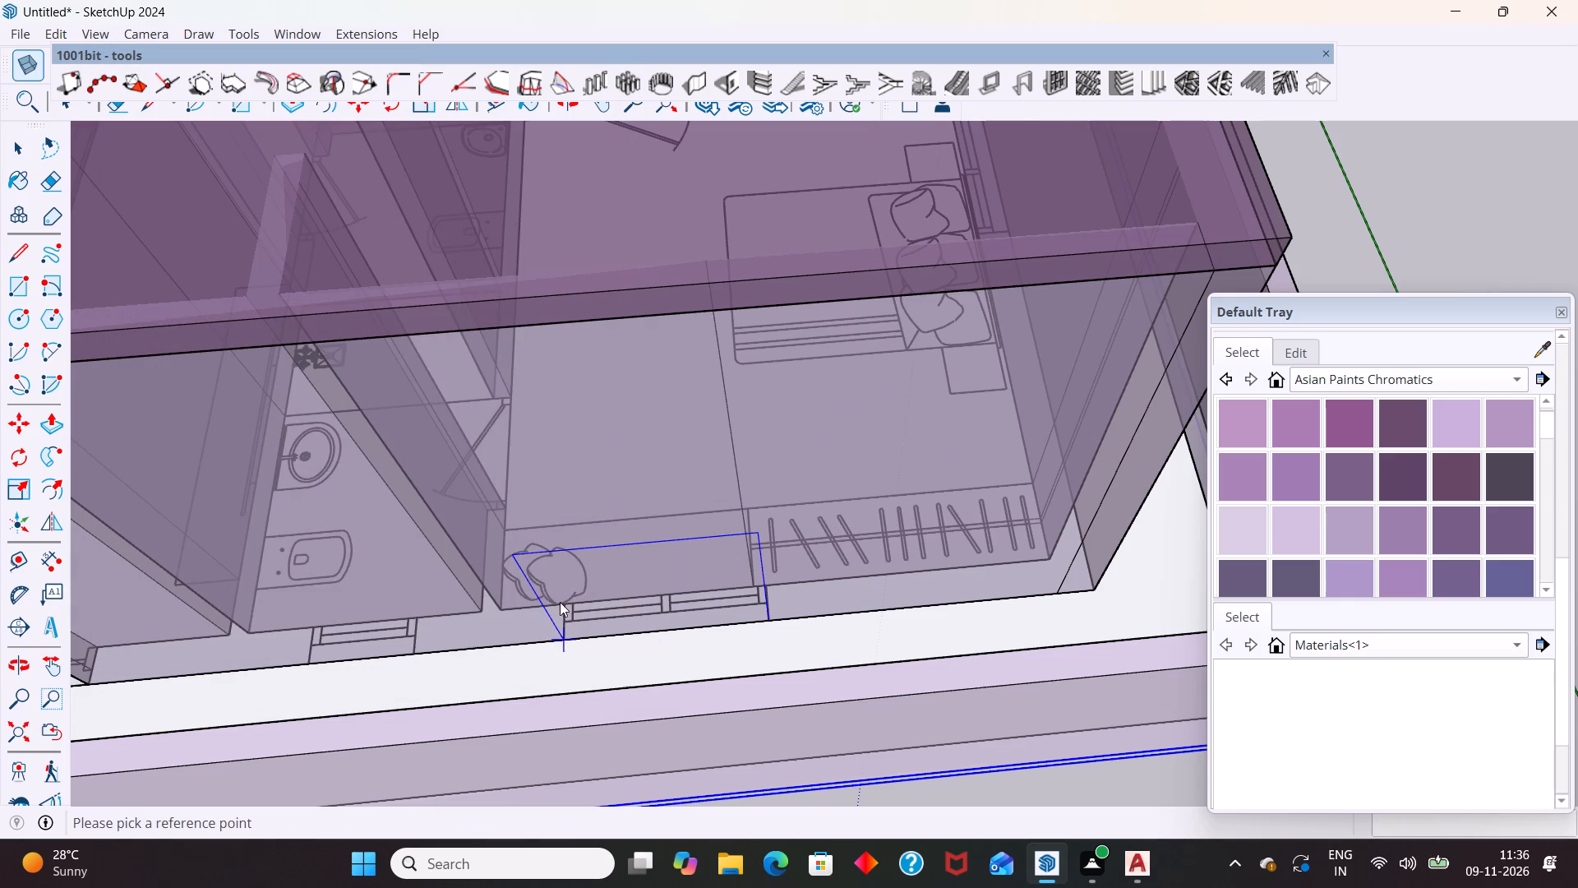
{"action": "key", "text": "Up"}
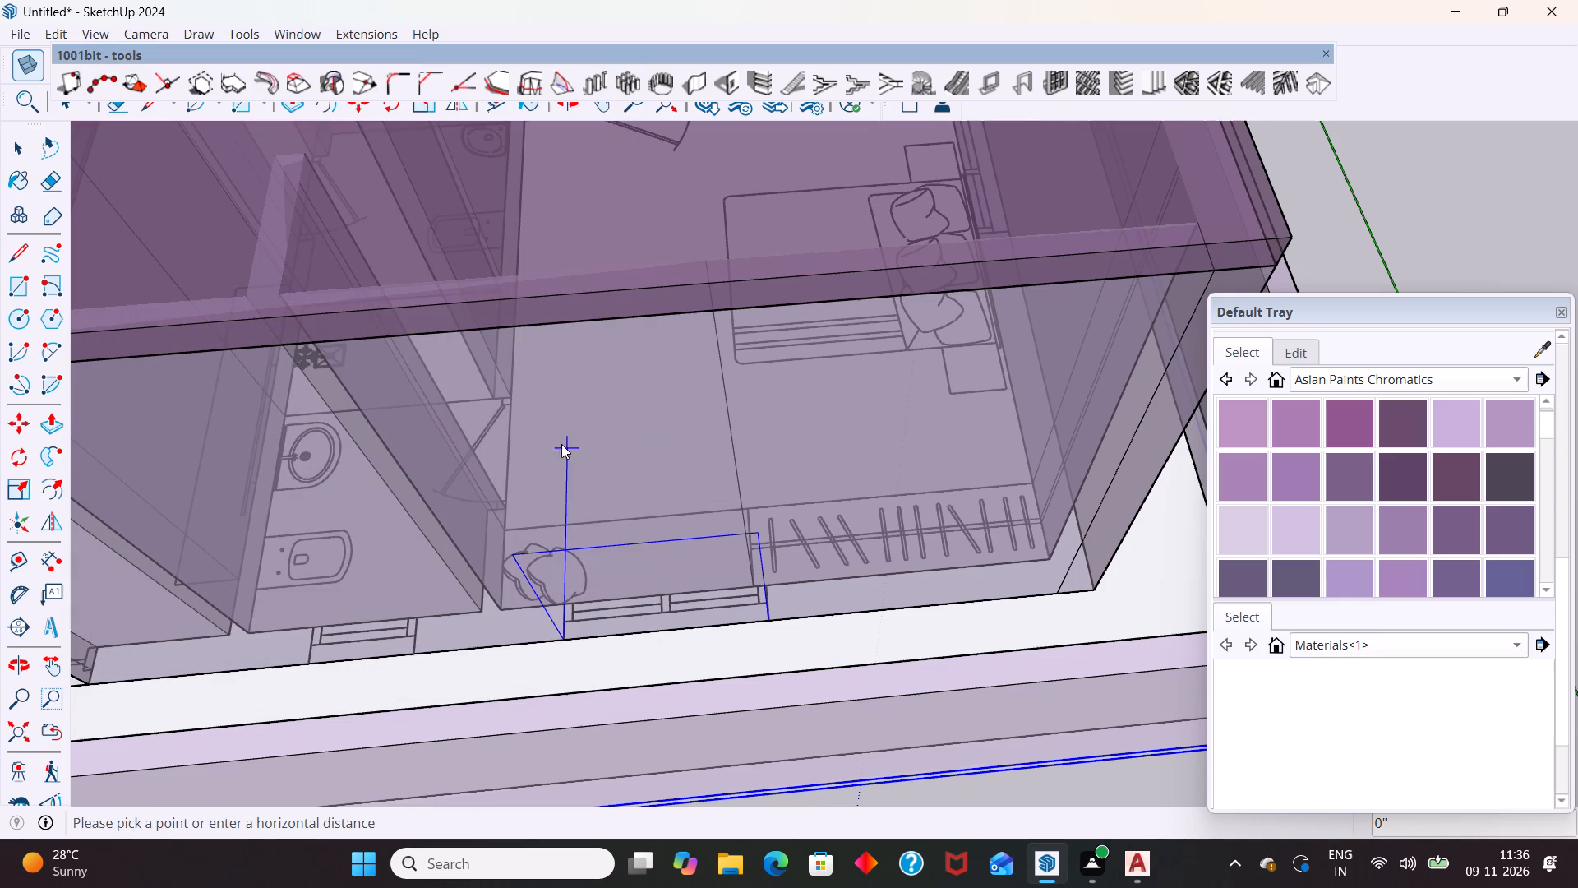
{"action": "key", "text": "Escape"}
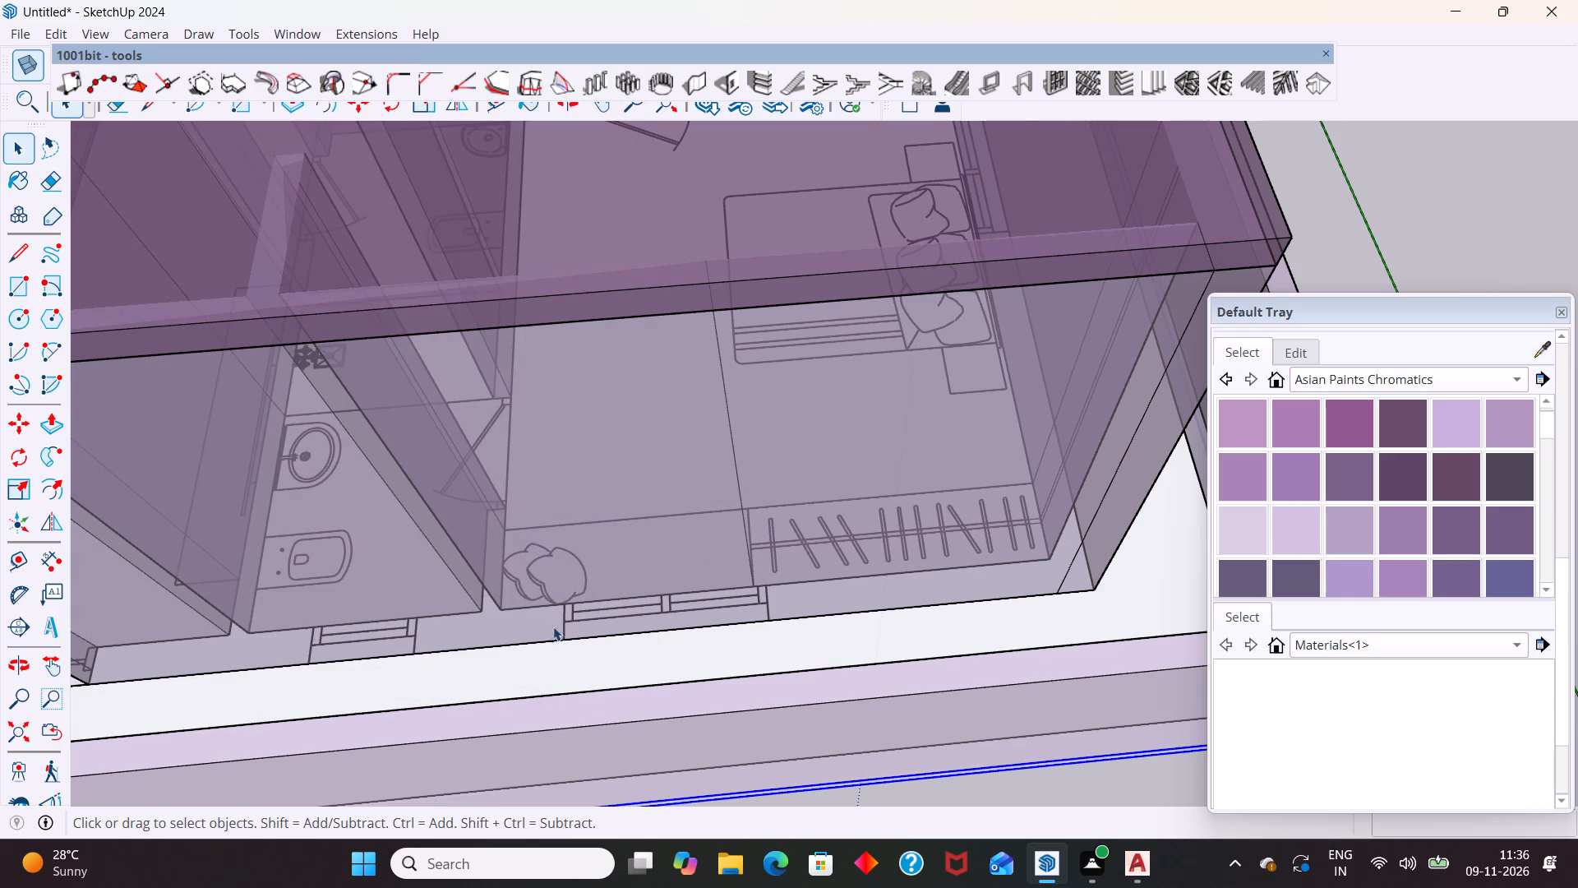
Cut the 4' by 4' opening in the bedroom's outer wall from the corner of the window symbol beside the plant, raised 4' vertically.
{"action": "left_click", "coordinate": [725, 93]}
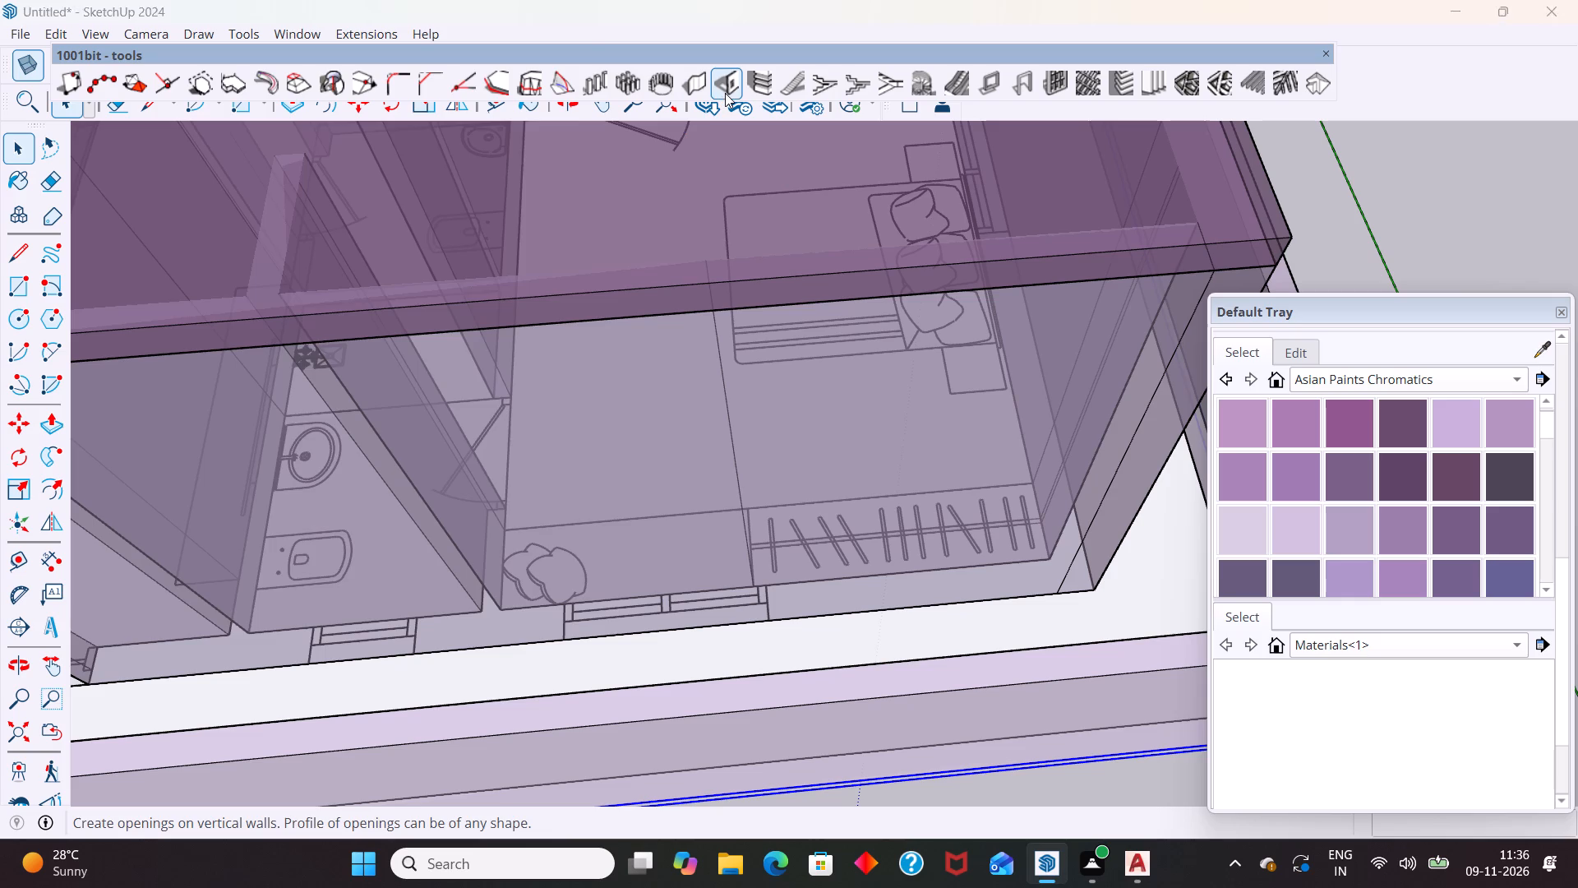
{"action": "left_click", "coordinate": [179, 496]}
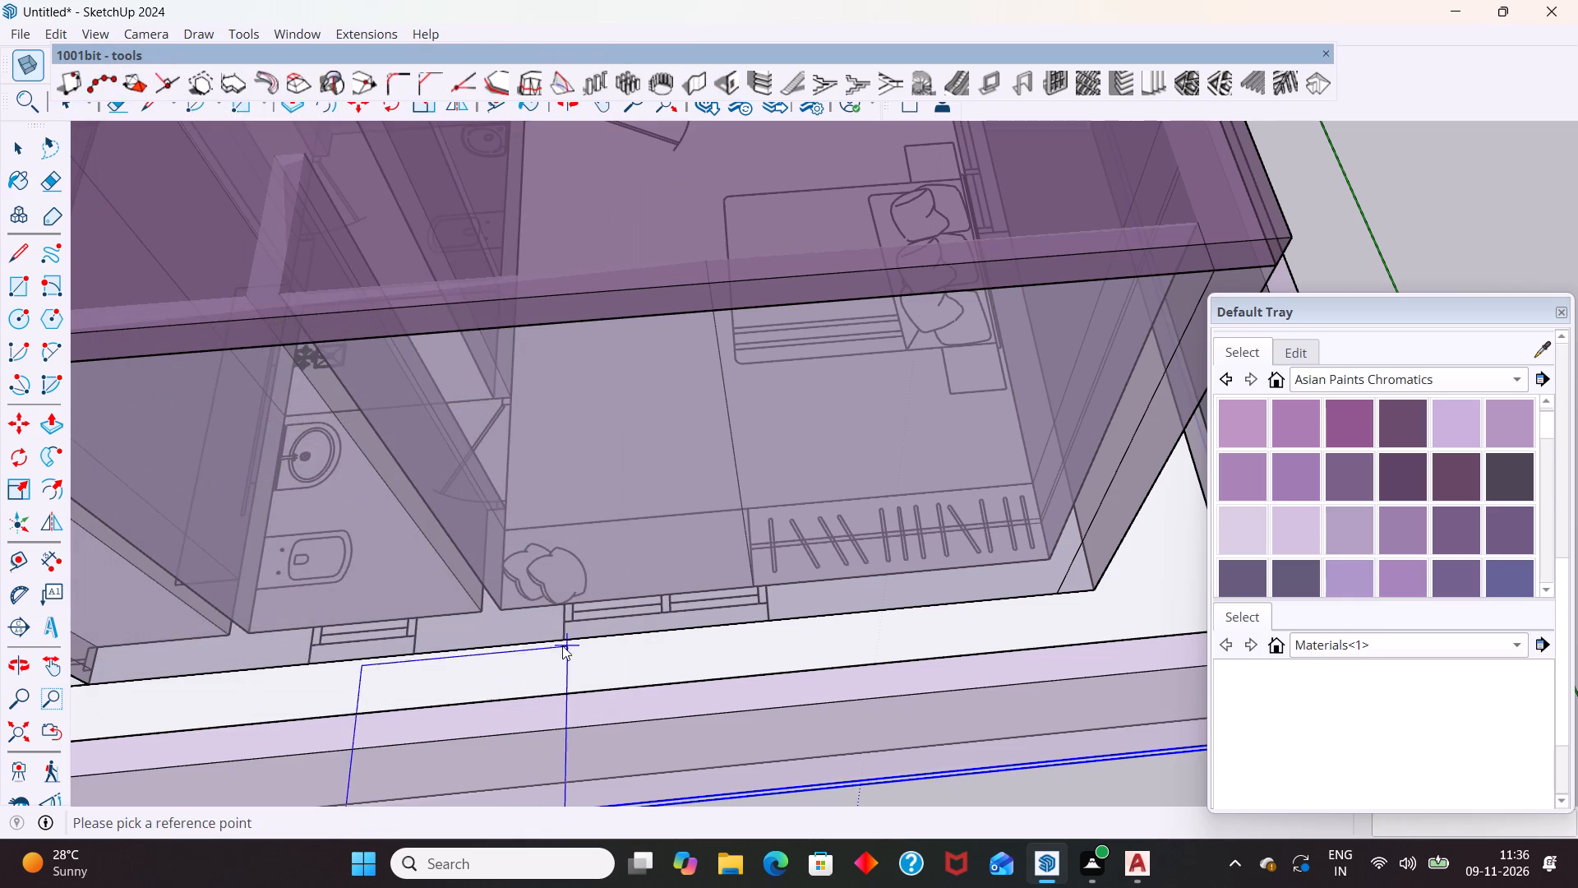
{"action": "left_click", "coordinate": [561, 641]}
{"action": "left_click", "coordinate": [561, 641]}
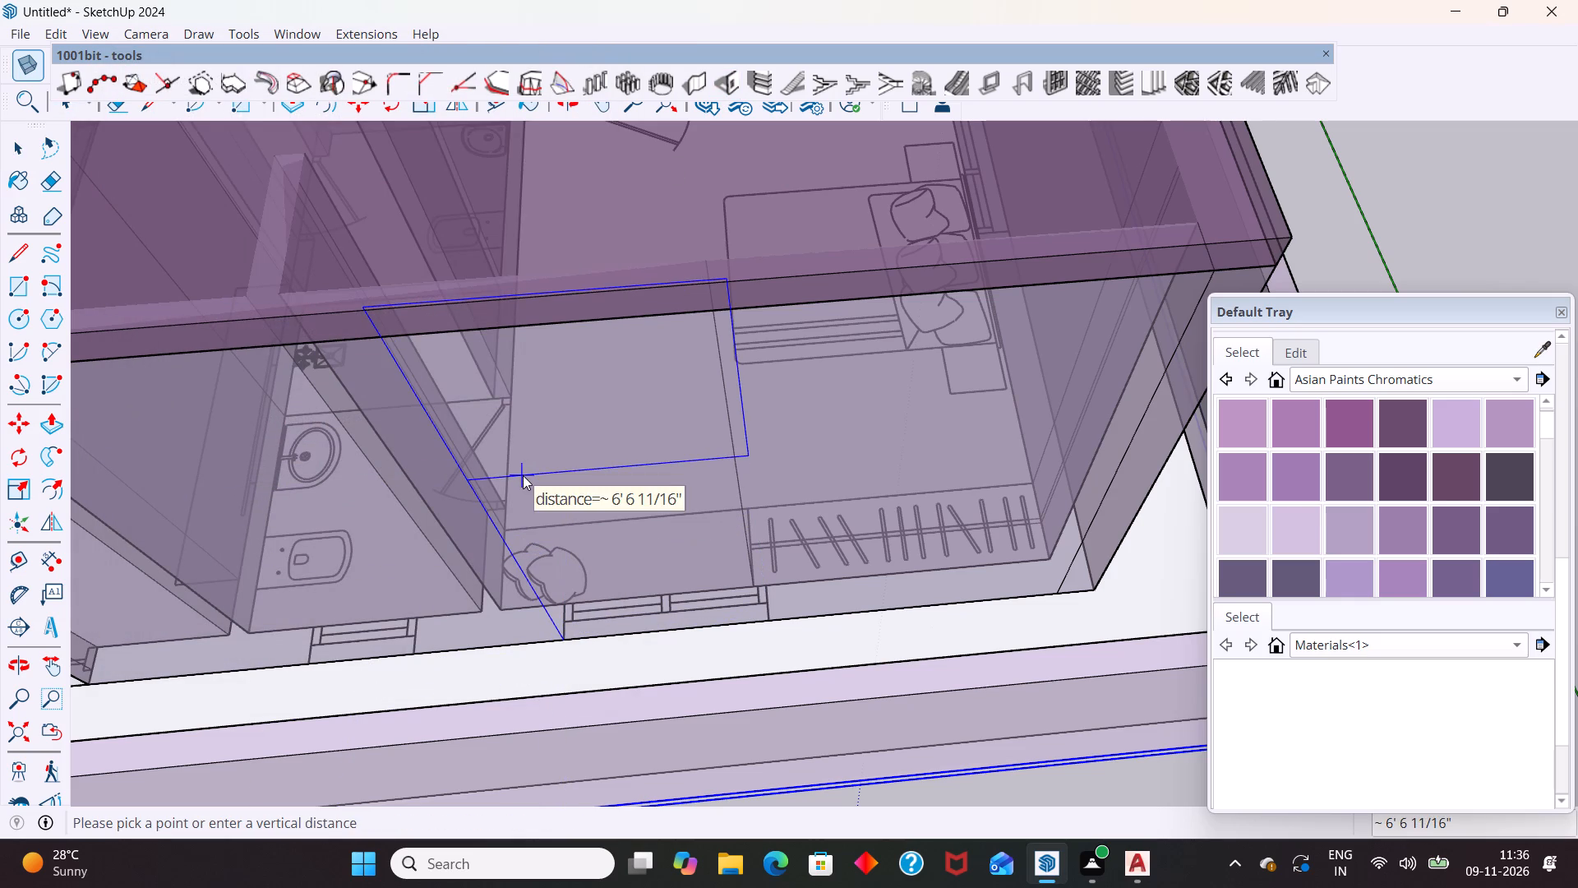
{"action": "key", "text": "Up"}
{"action": "type", "text": "4'"}
{"action": "key", "text": "Return"}
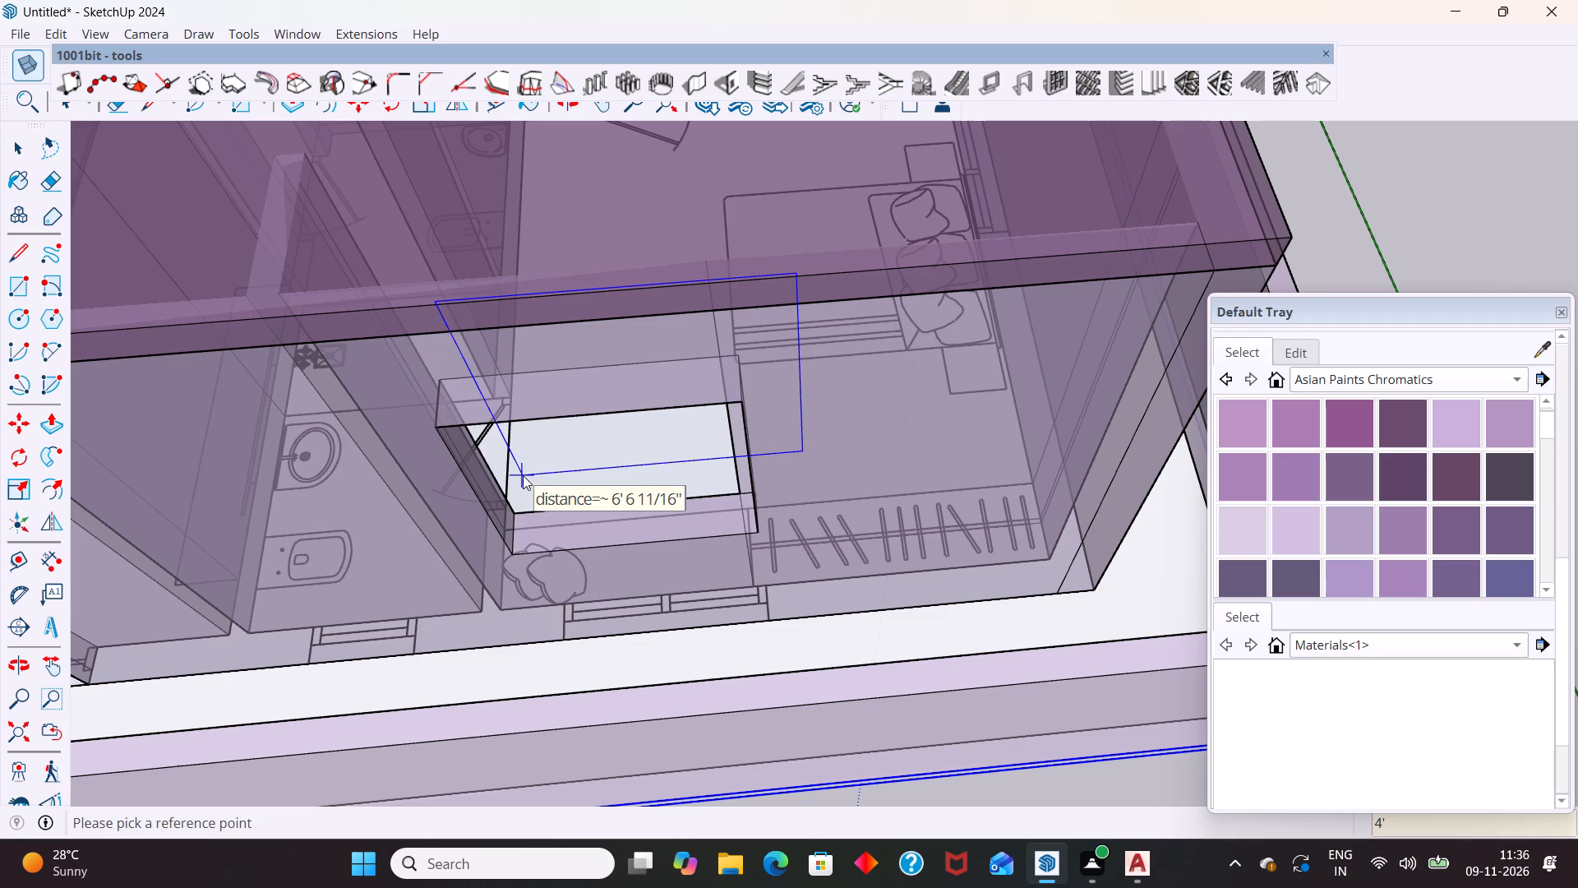
{"action": "key", "text": "space"}
Examine the bedroom's adjoining outer wall up close at the window symbol behind the bed.
{"action": "scroll", "coordinate": [518, 614], "scroll_direction": "down", "scroll_amount": 13}
{"action": "middle_click_drag", "start_coordinate": [839, 644], "coordinate": [603, 697]}
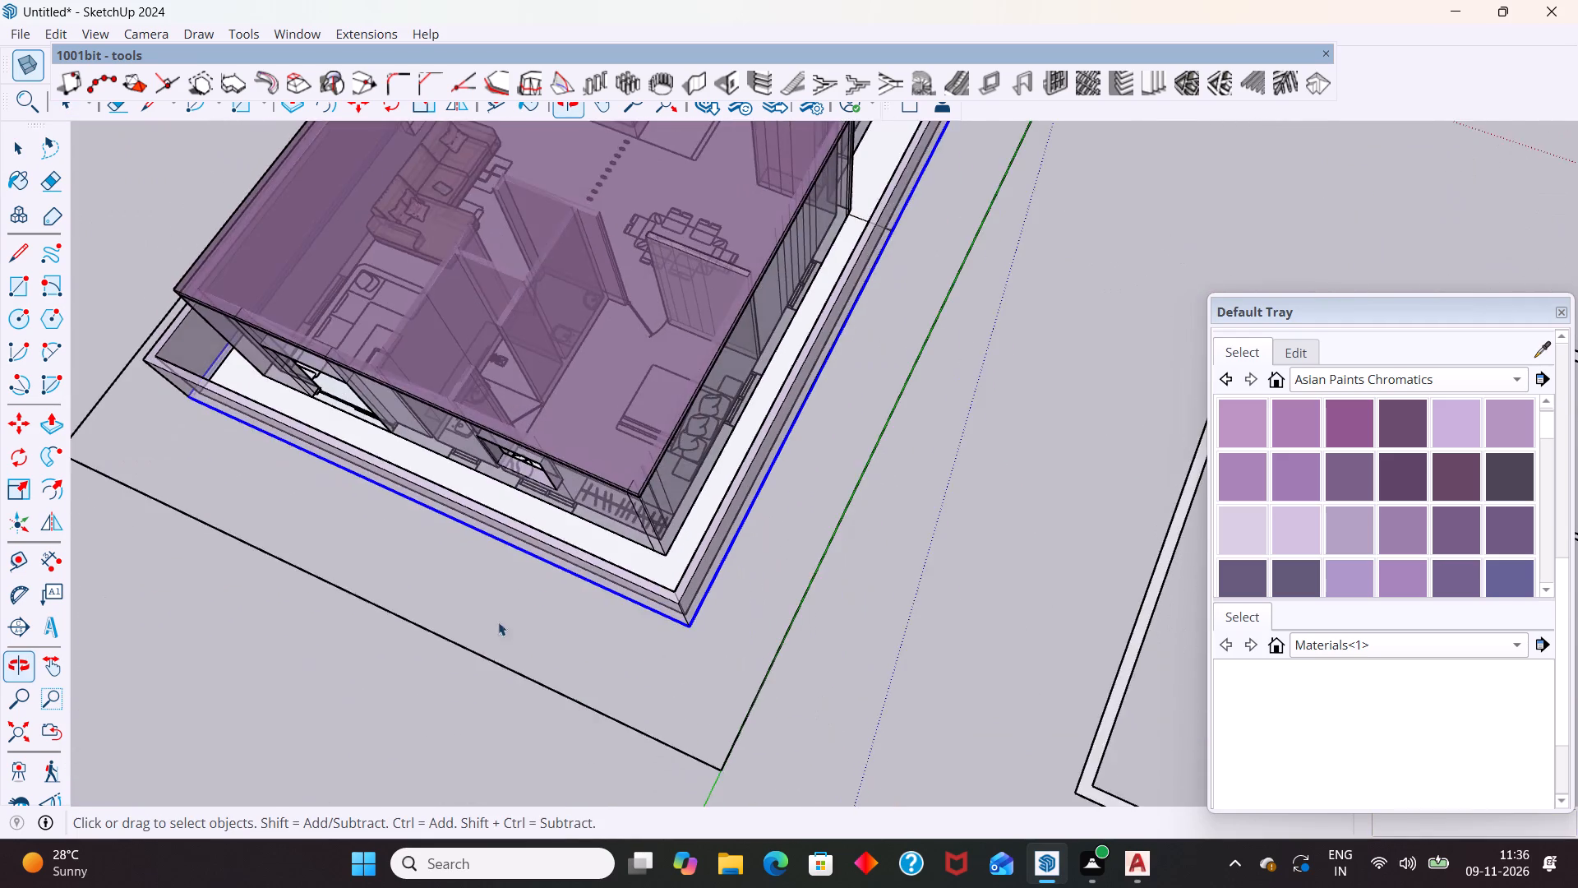
{"action": "scroll", "coordinate": [730, 466], "scroll_direction": "up", "scroll_amount": 5}
{"action": "middle_click_drag", "start_coordinate": [789, 605], "coordinate": [377, 696]}
{"action": "scroll", "coordinate": [920, 395], "scroll_direction": "up", "scroll_amount": 5}
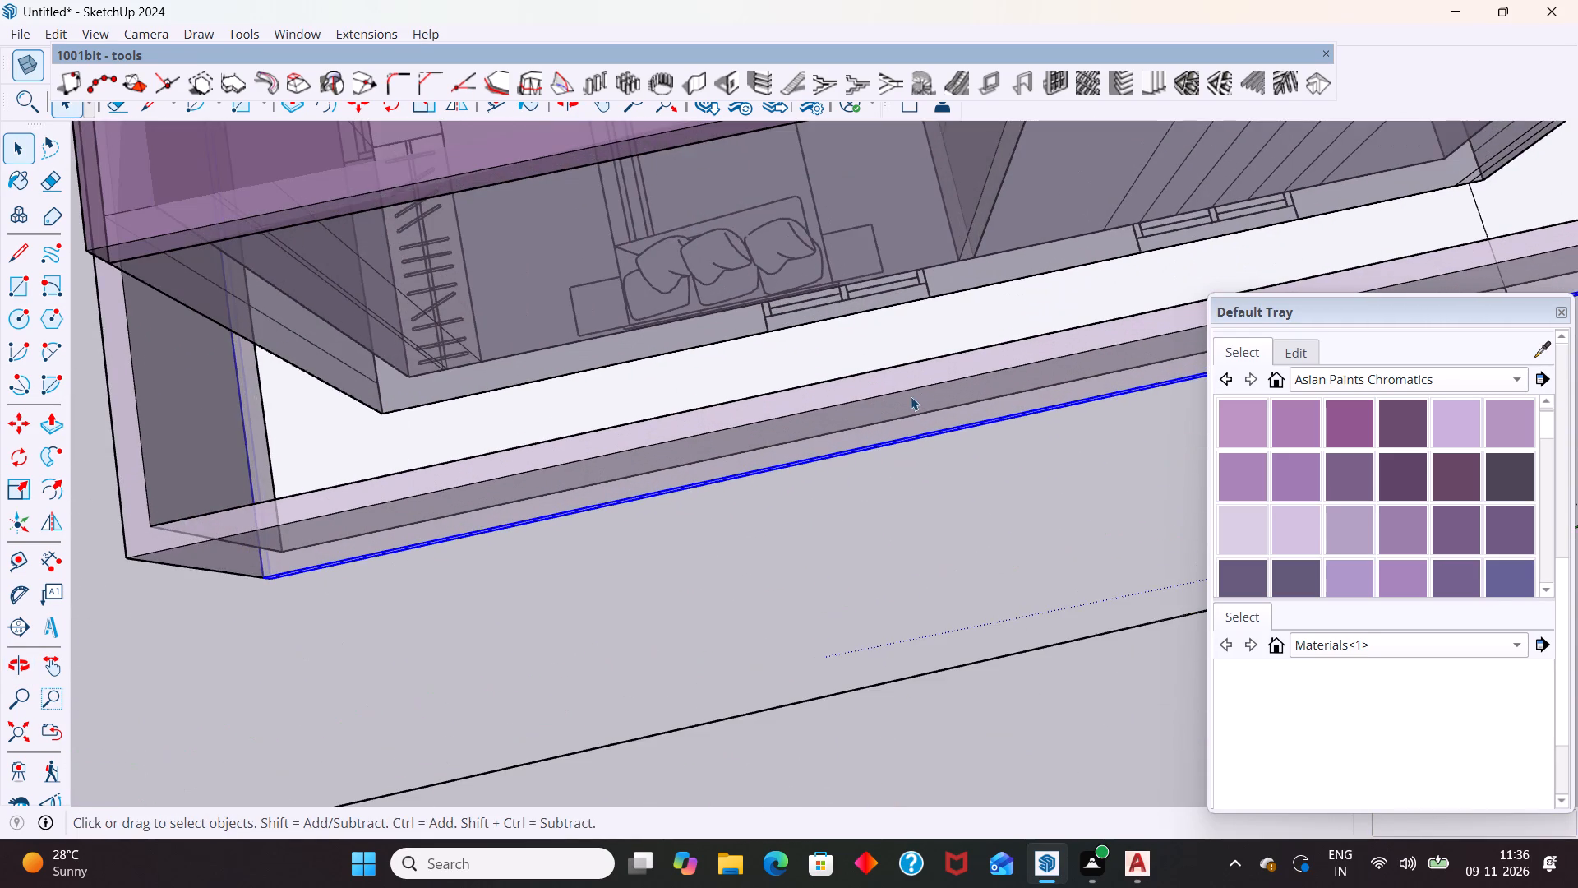
{"action": "scroll", "coordinate": [611, 539], "scroll_direction": "down", "scroll_amount": 6}
{"action": "scroll", "coordinate": [865, 339], "scroll_direction": "up", "scroll_amount": 5}
{"action": "scroll", "coordinate": [771, 420], "scroll_direction": "up", "scroll_amount": 4}
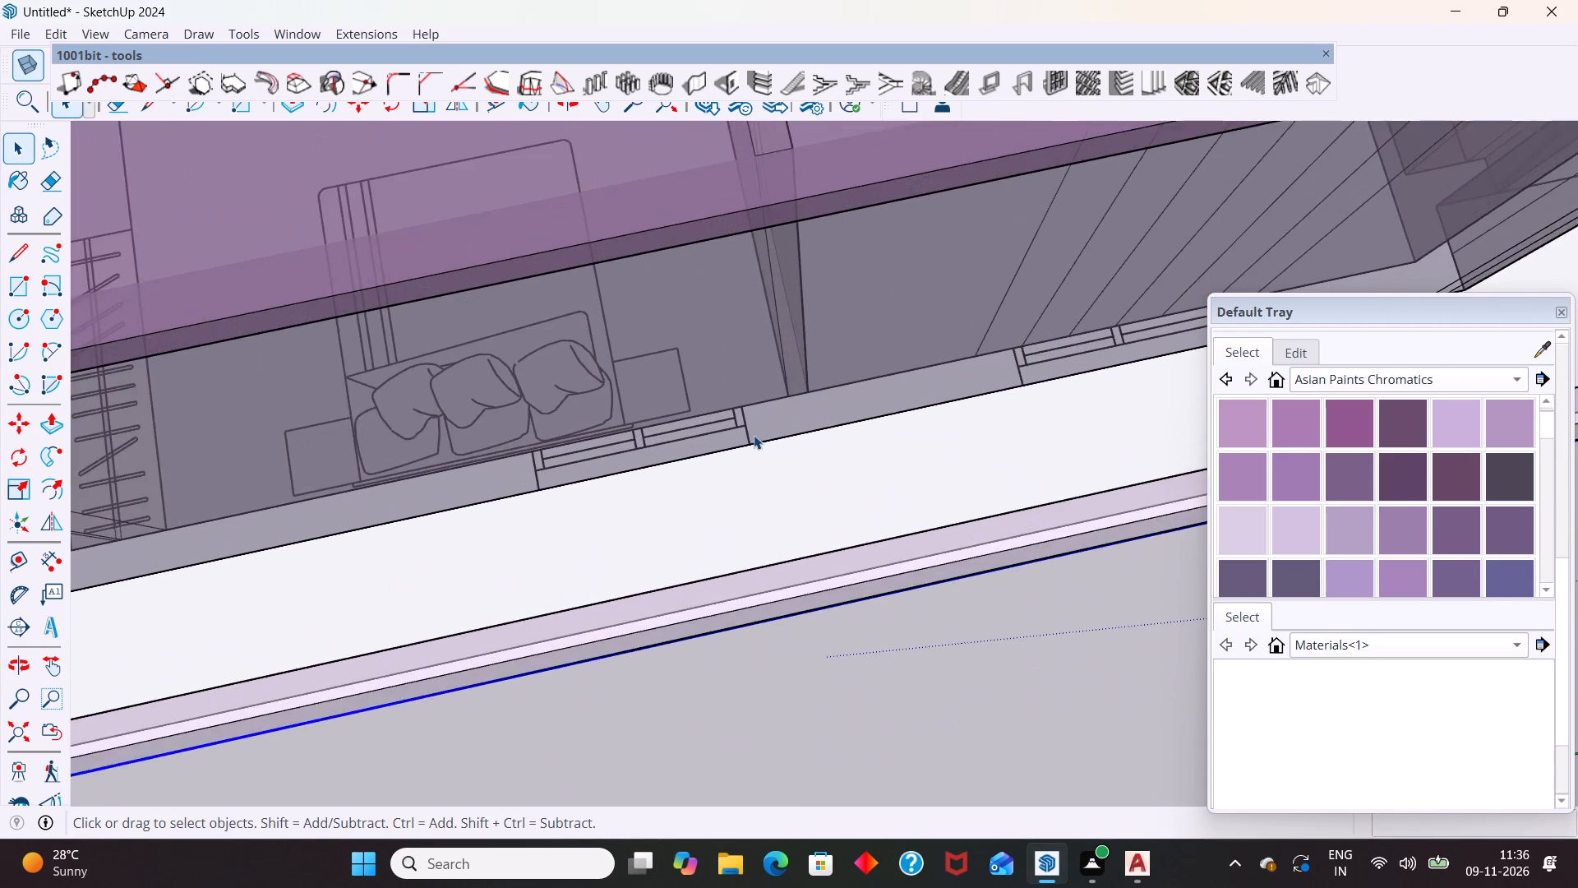
{"action": "scroll", "coordinate": [754, 435], "scroll_direction": "up", "scroll_amount": 3}
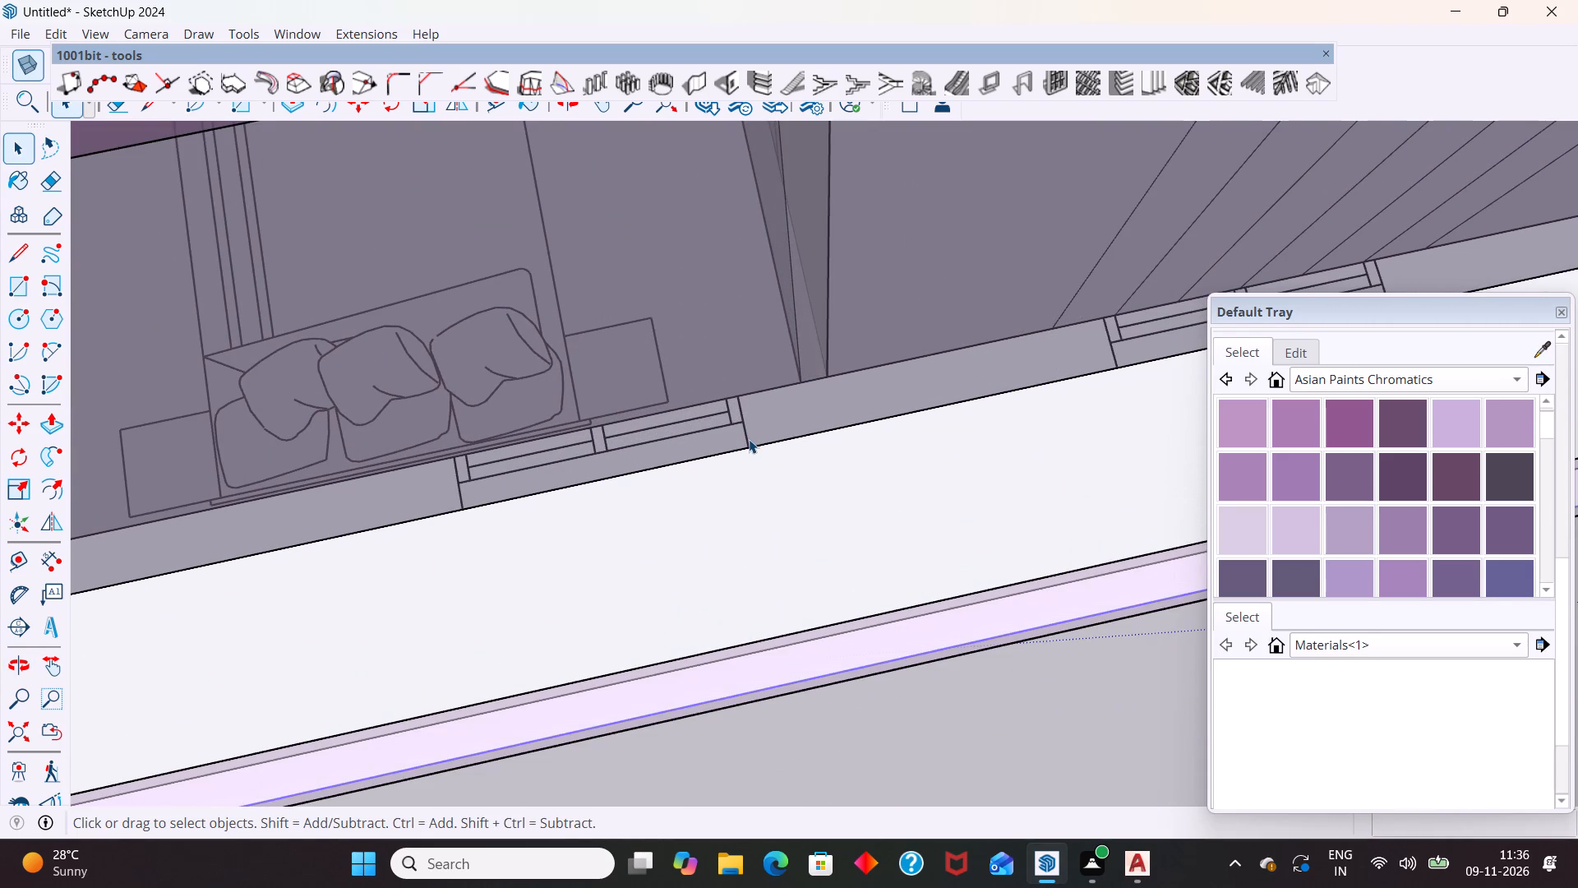
{"action": "scroll", "coordinate": [576, 419], "scroll_direction": "up", "scroll_amount": 2}
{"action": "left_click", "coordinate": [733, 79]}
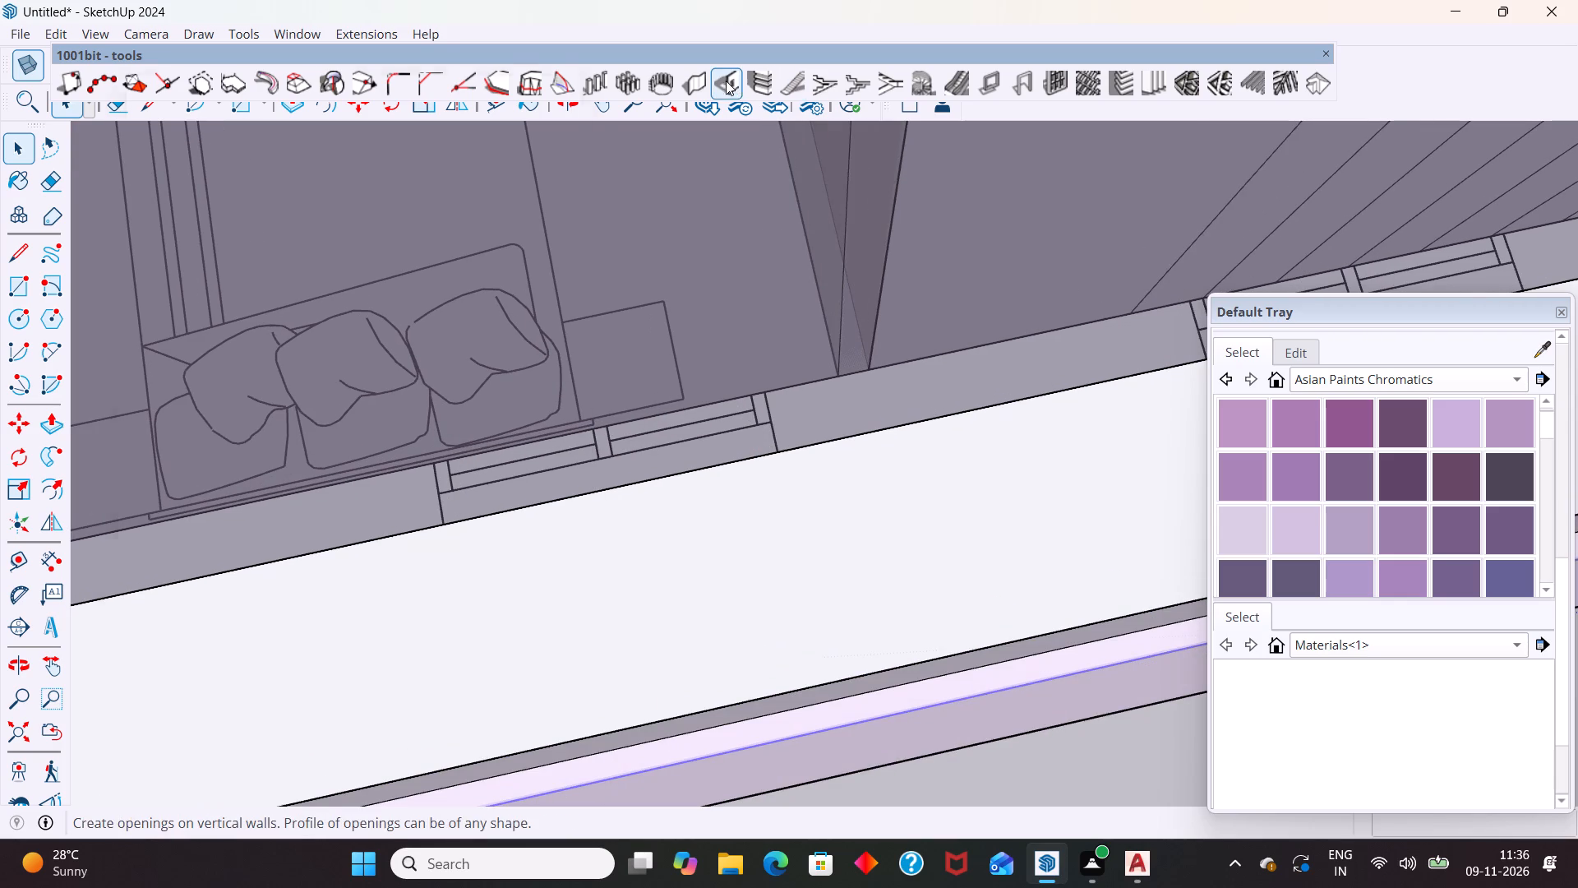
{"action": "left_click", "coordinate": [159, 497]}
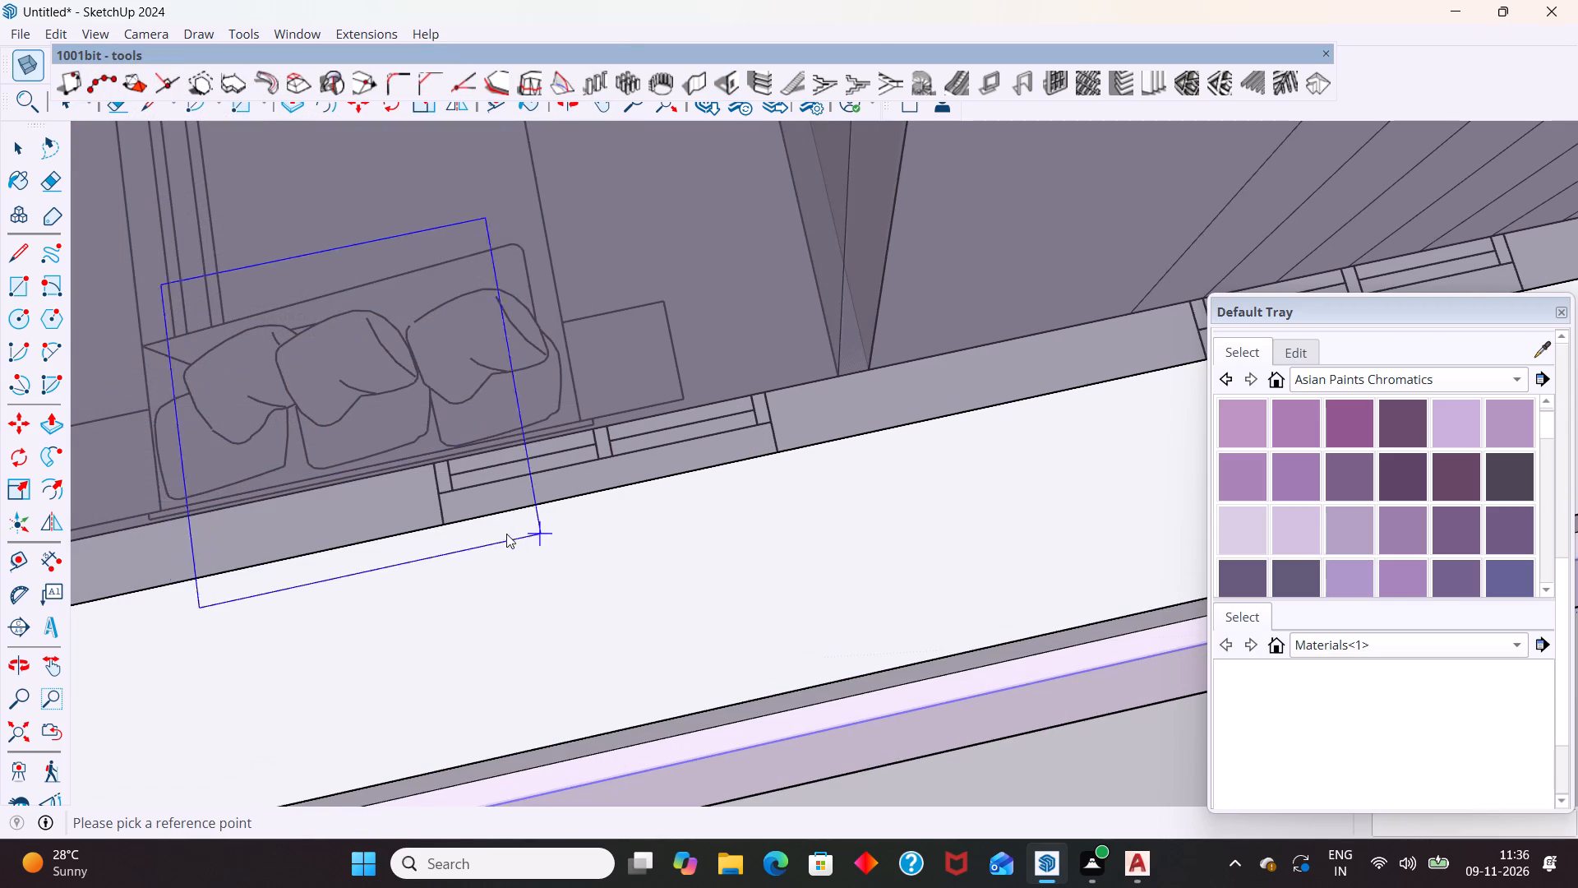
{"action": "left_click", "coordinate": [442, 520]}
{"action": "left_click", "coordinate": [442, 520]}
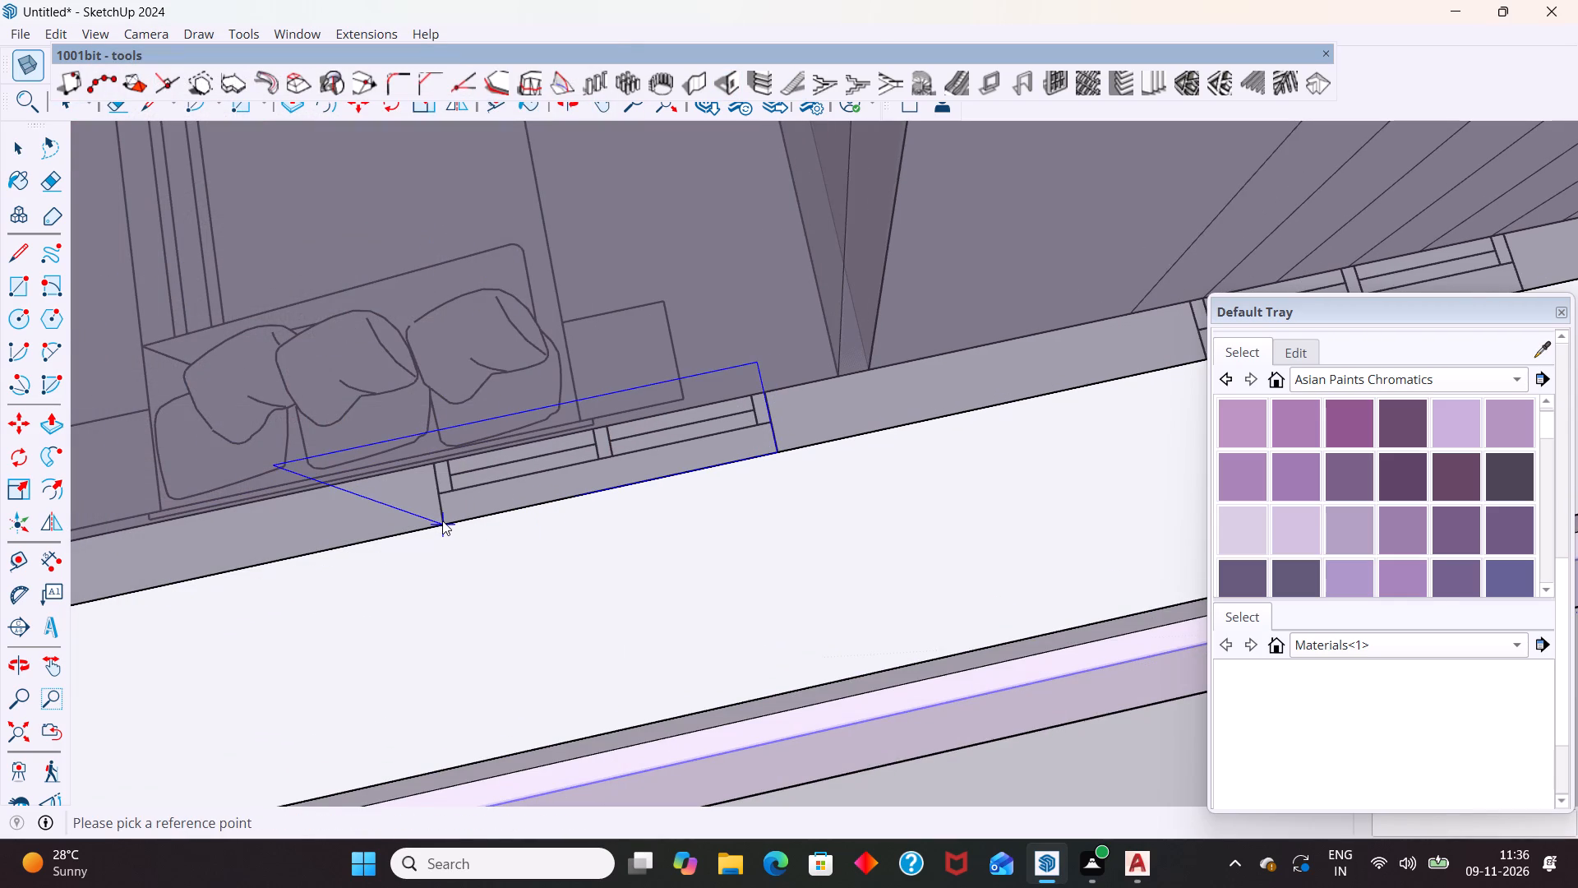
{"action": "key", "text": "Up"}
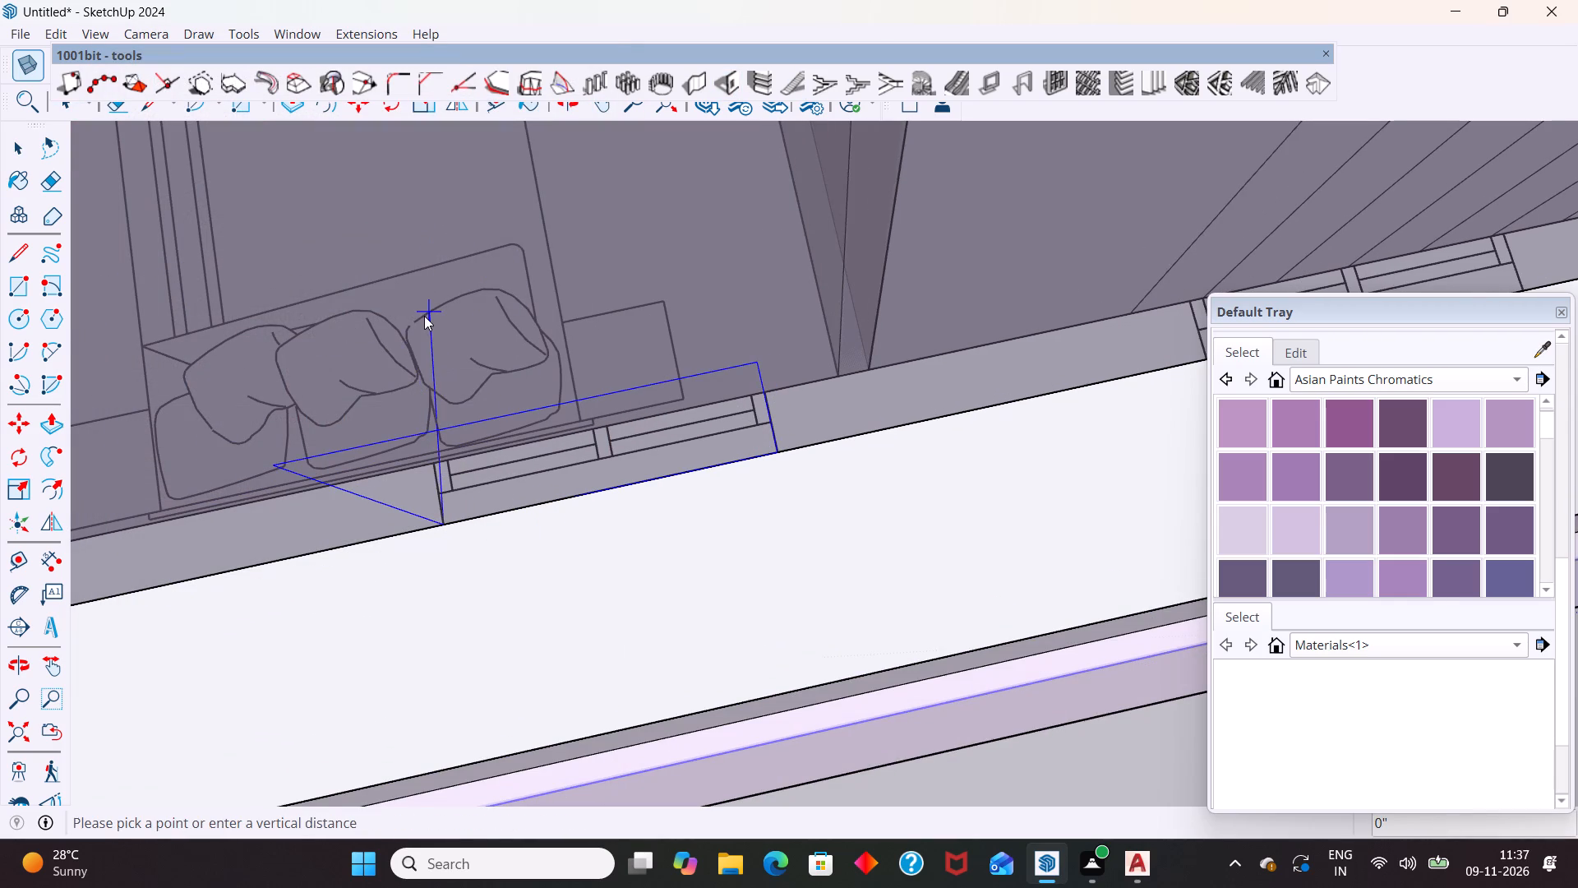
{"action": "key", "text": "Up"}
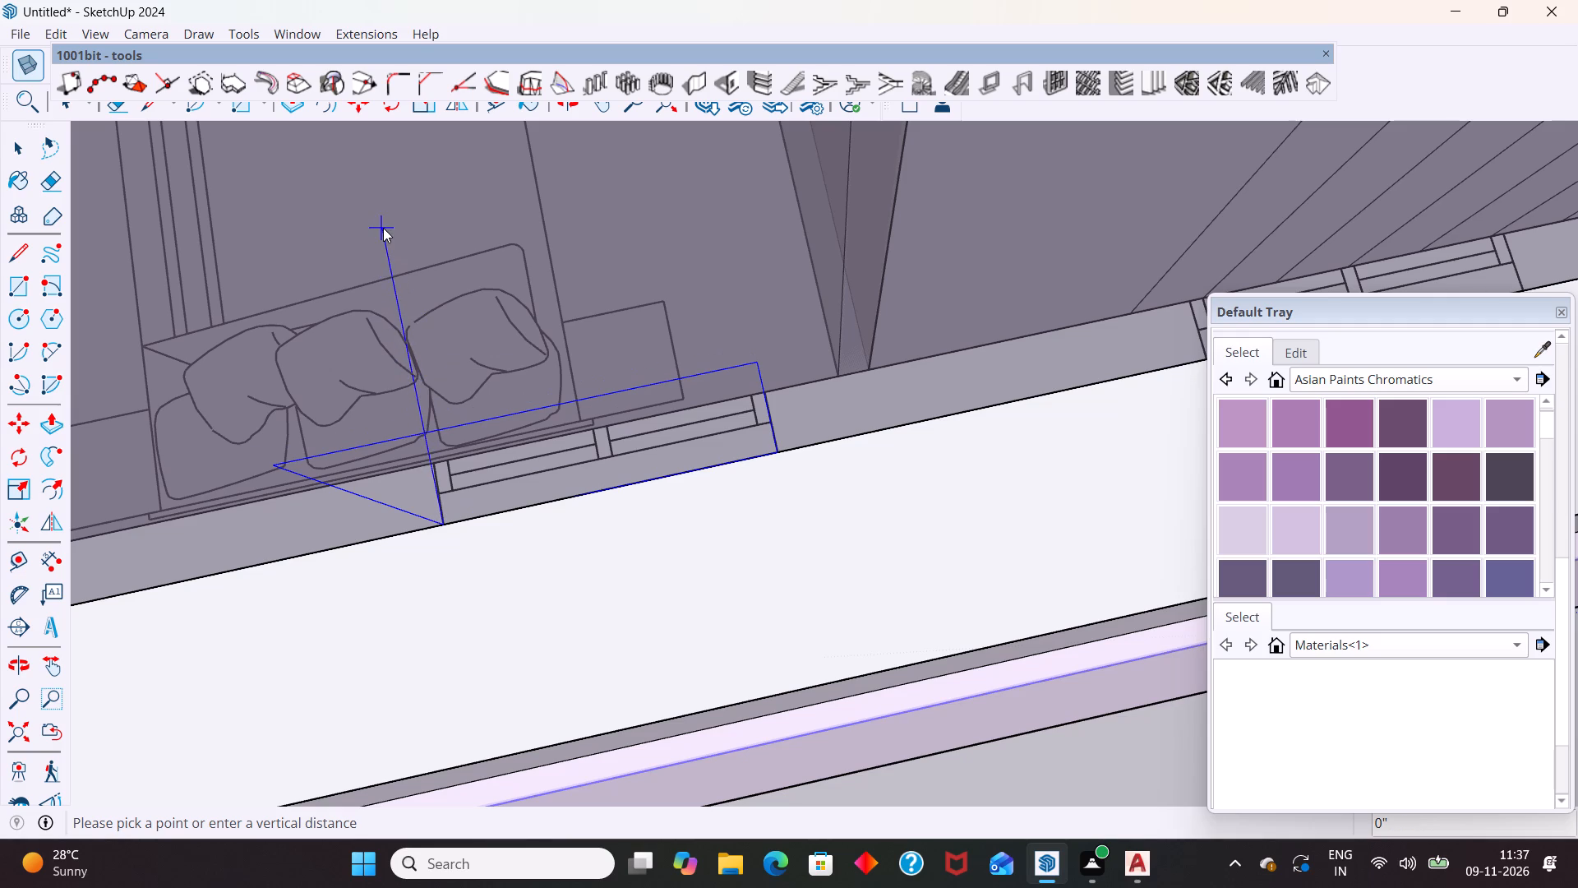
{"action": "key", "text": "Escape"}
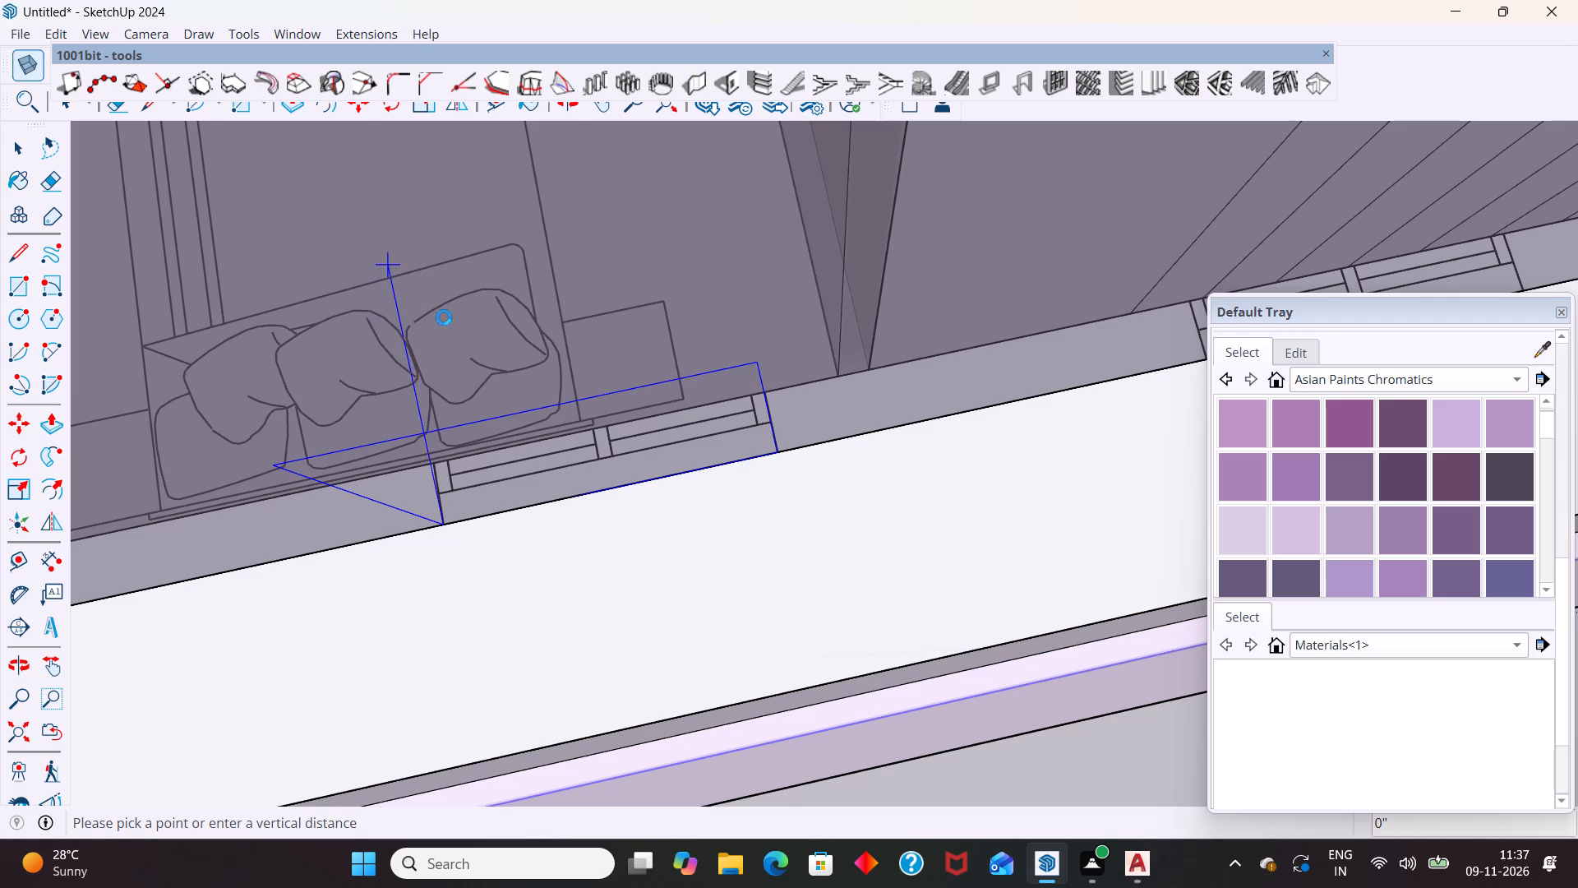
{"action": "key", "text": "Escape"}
Cut a 4' by 4' opening in the outer wall behind the bed from the window symbol's corner, with a 4' vertical distance.
{"action": "left_click", "coordinate": [735, 81]}
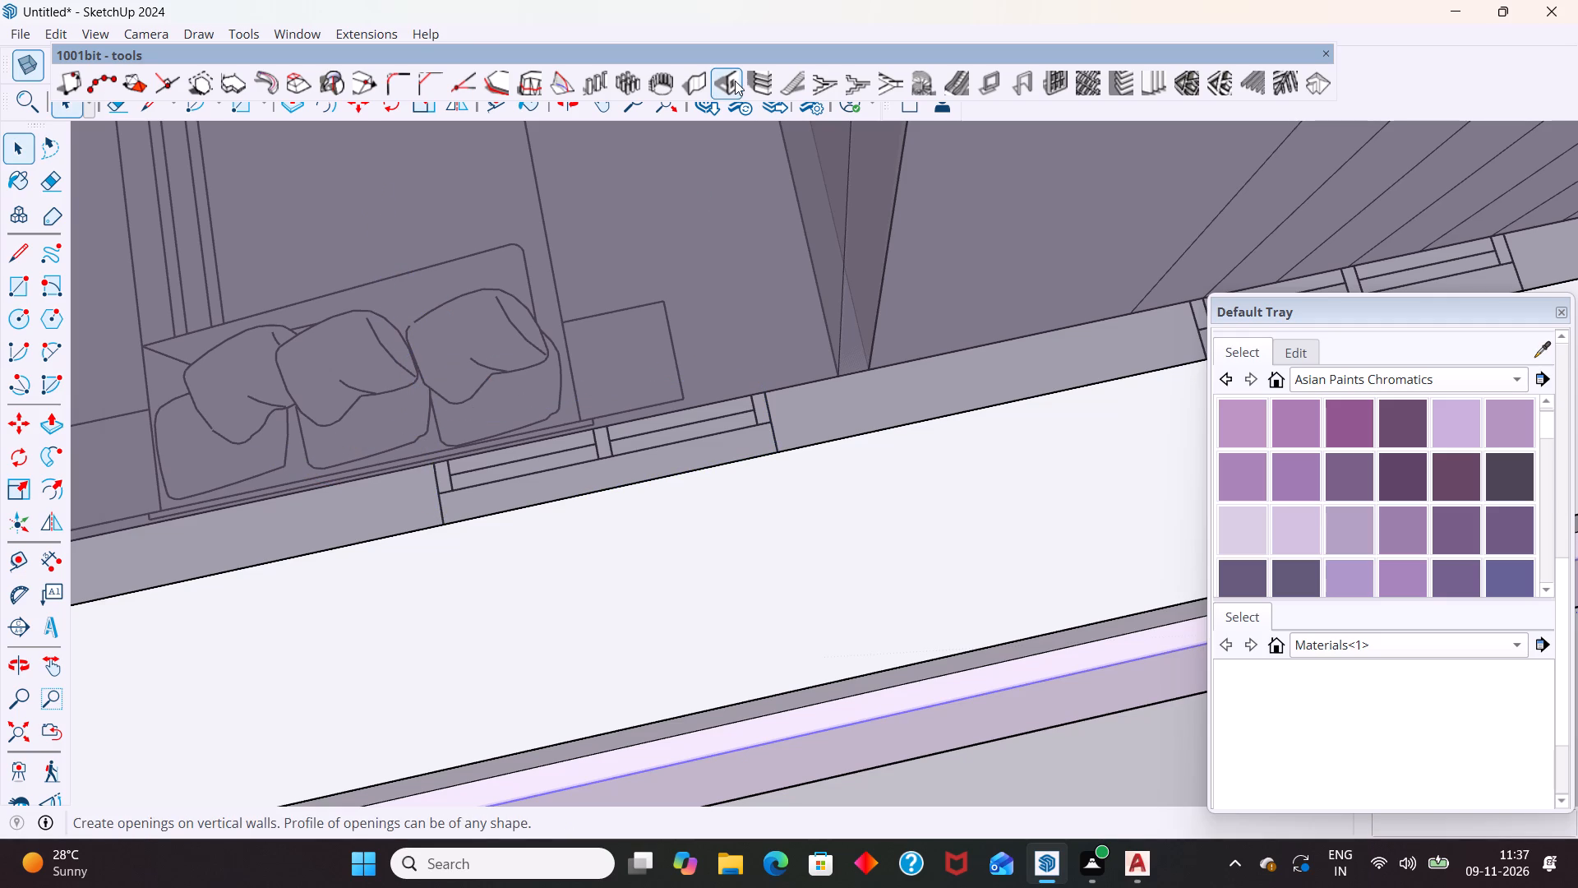
{"action": "left_click", "coordinate": [187, 498]}
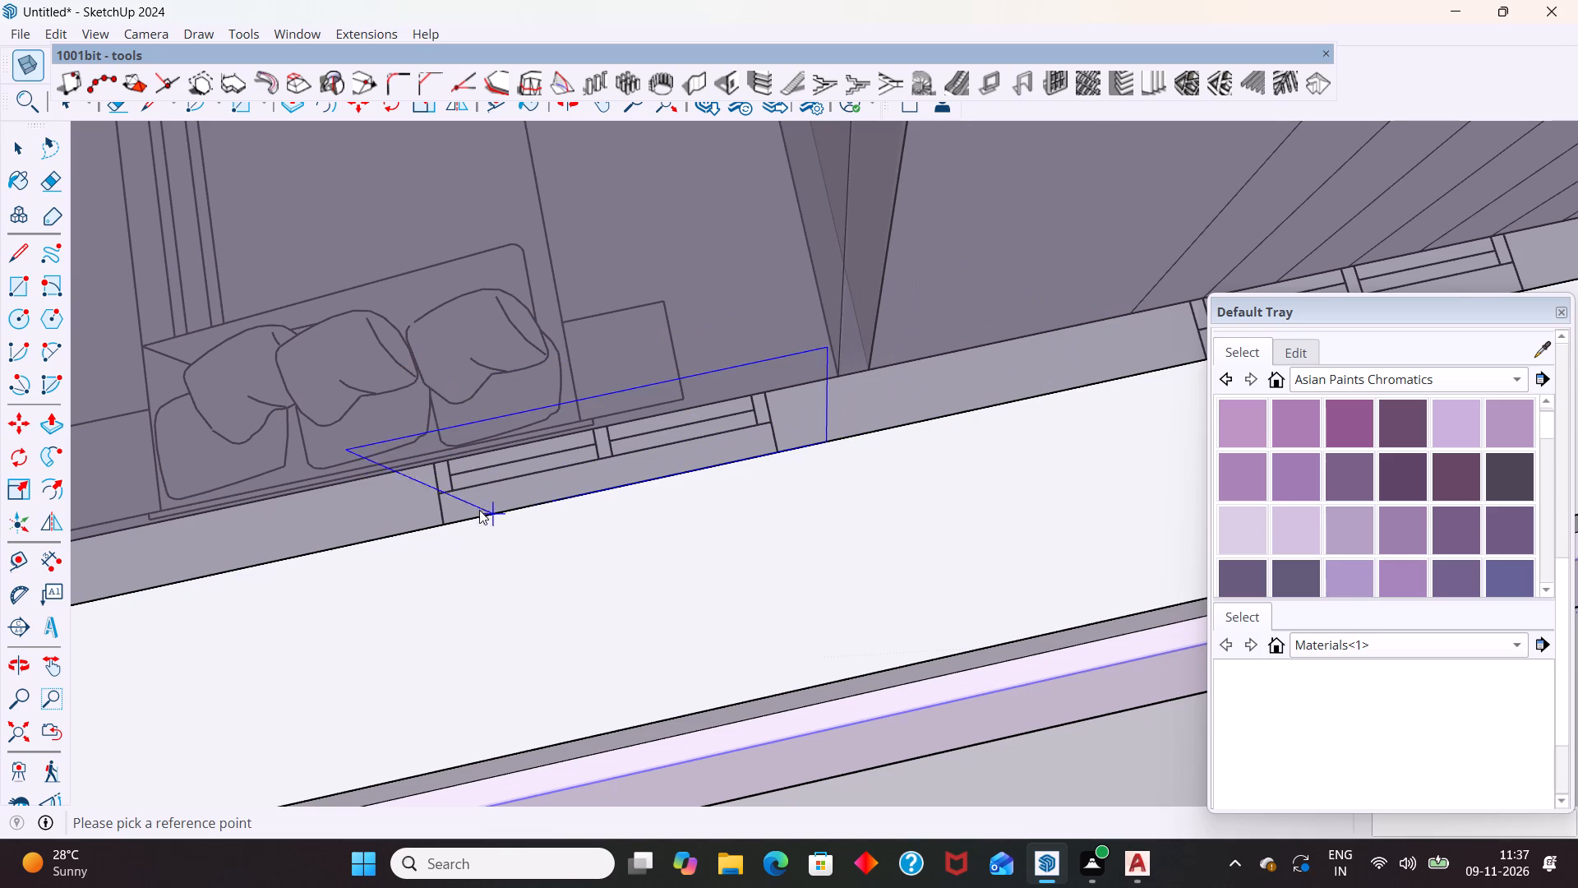
{"action": "left_click", "coordinate": [442, 519]}
{"action": "left_click", "coordinate": [442, 520]}
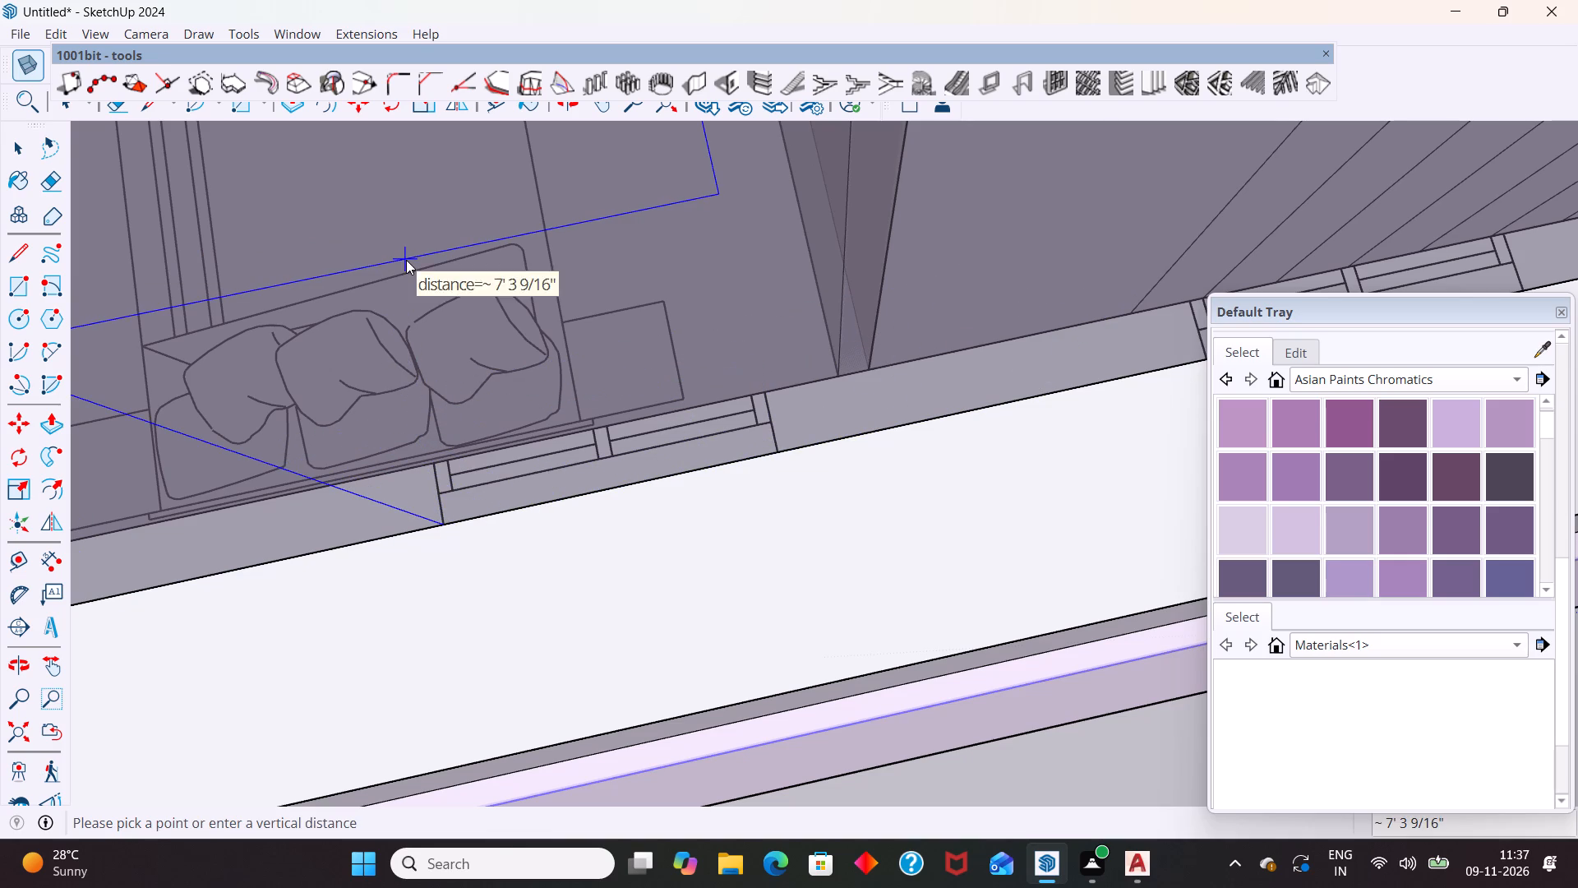
{"action": "key", "text": "Up"}
{"action": "type", "text": "4'"}
{"action": "key", "text": "Return"}
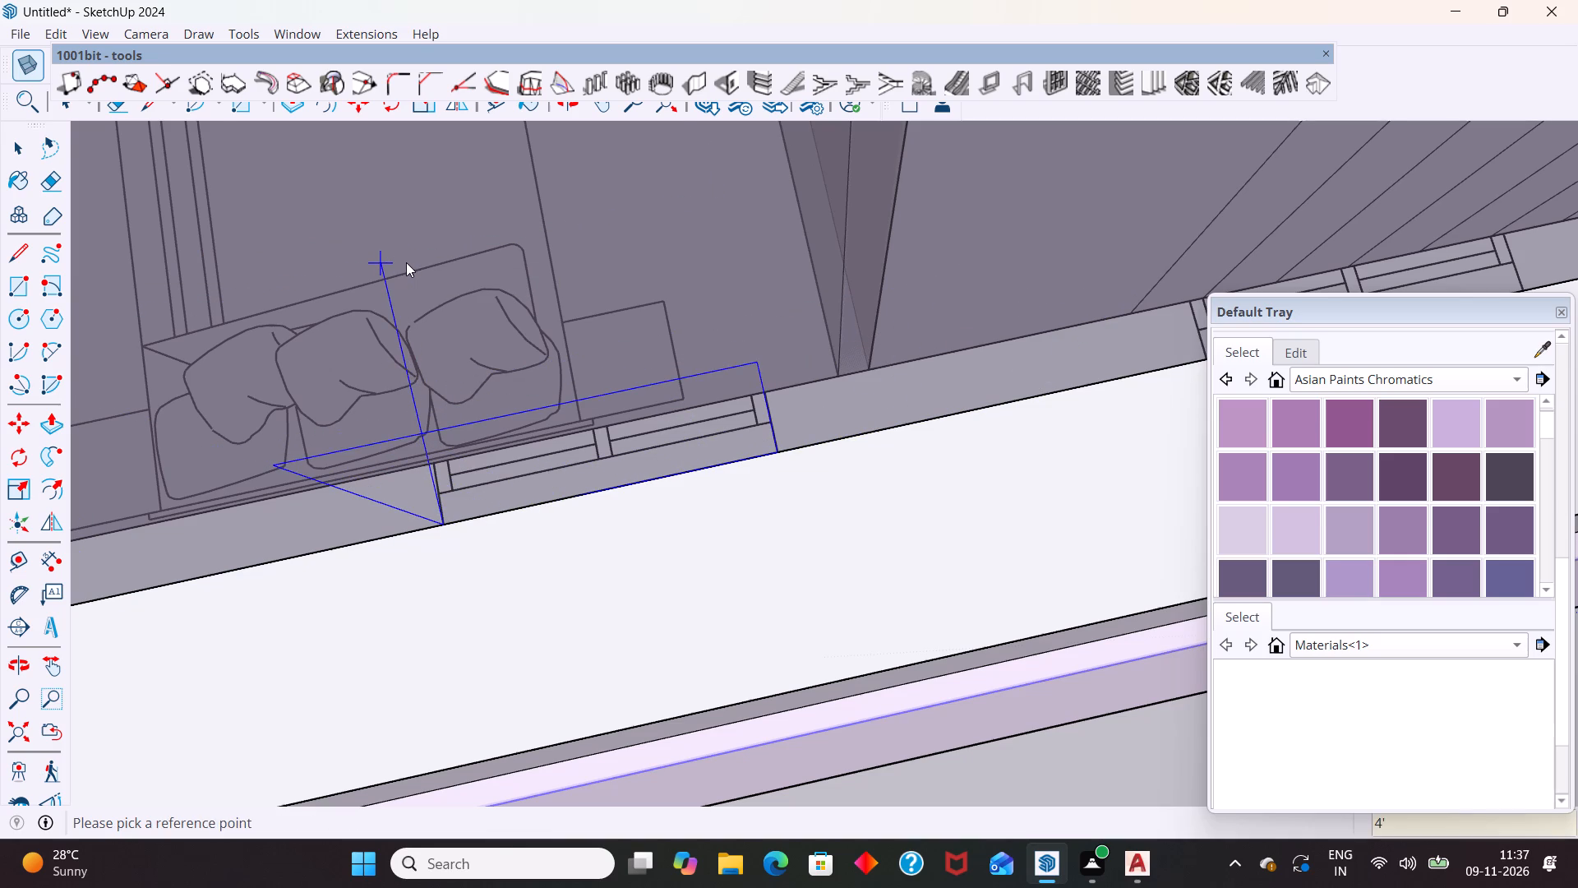
{"action": "key", "text": "space"}
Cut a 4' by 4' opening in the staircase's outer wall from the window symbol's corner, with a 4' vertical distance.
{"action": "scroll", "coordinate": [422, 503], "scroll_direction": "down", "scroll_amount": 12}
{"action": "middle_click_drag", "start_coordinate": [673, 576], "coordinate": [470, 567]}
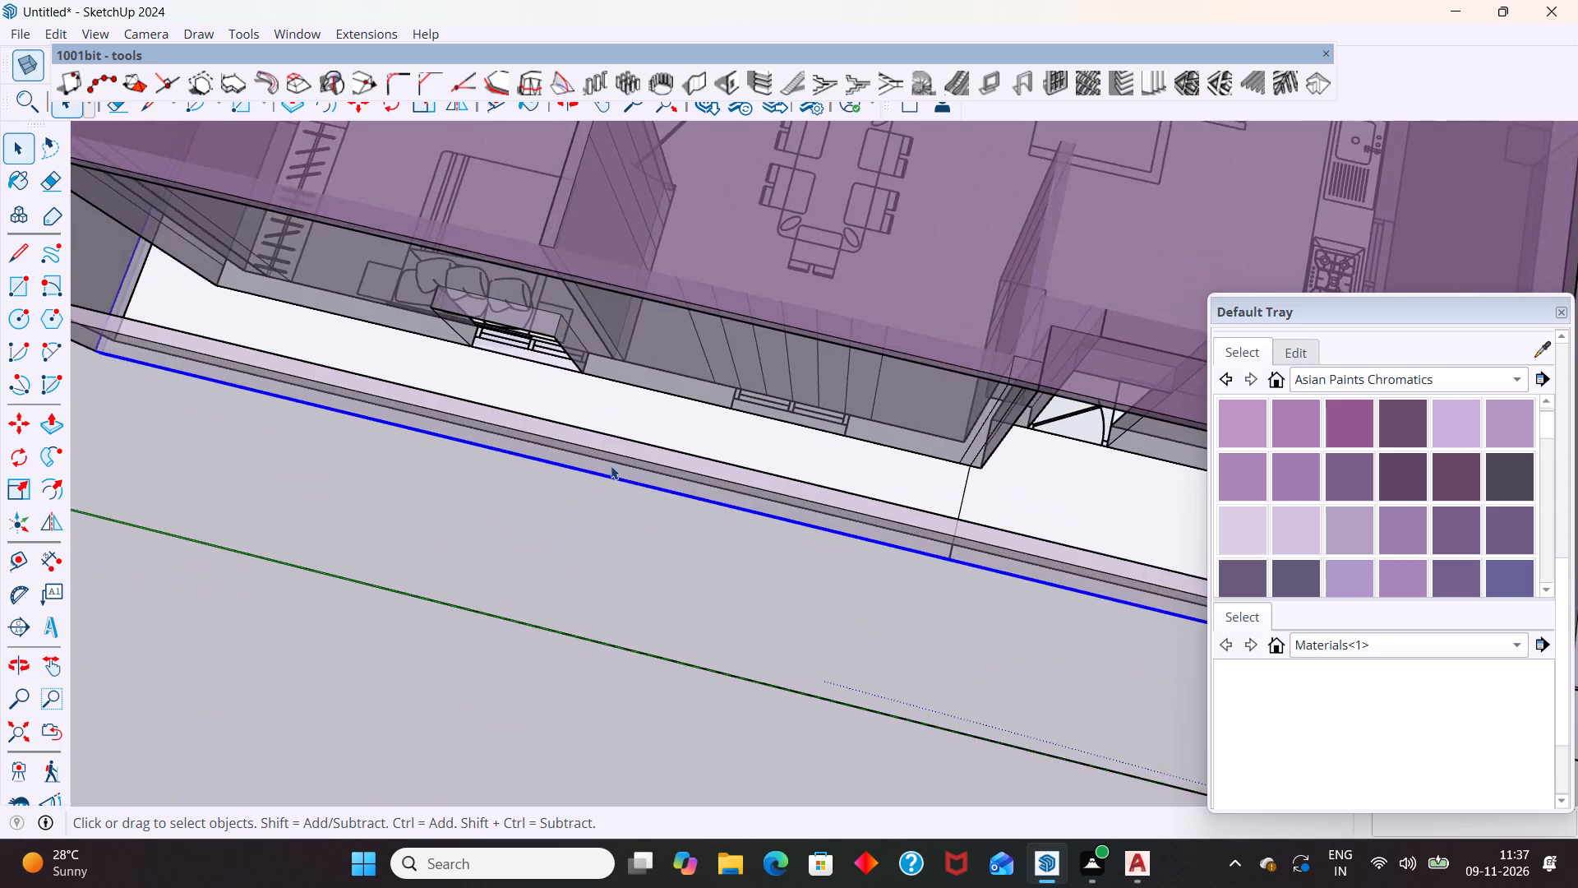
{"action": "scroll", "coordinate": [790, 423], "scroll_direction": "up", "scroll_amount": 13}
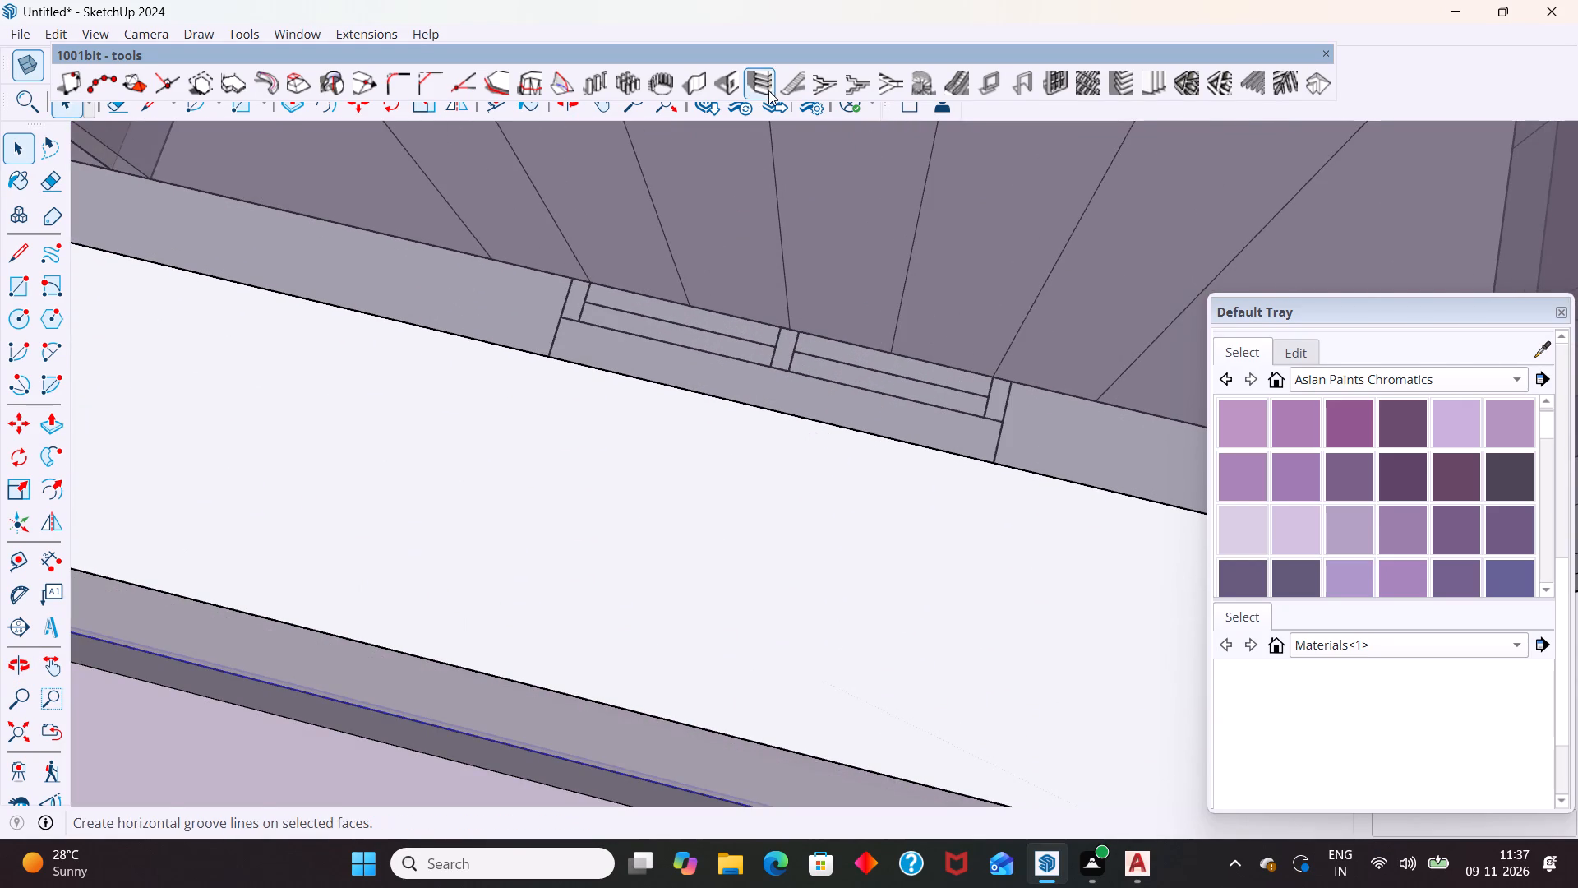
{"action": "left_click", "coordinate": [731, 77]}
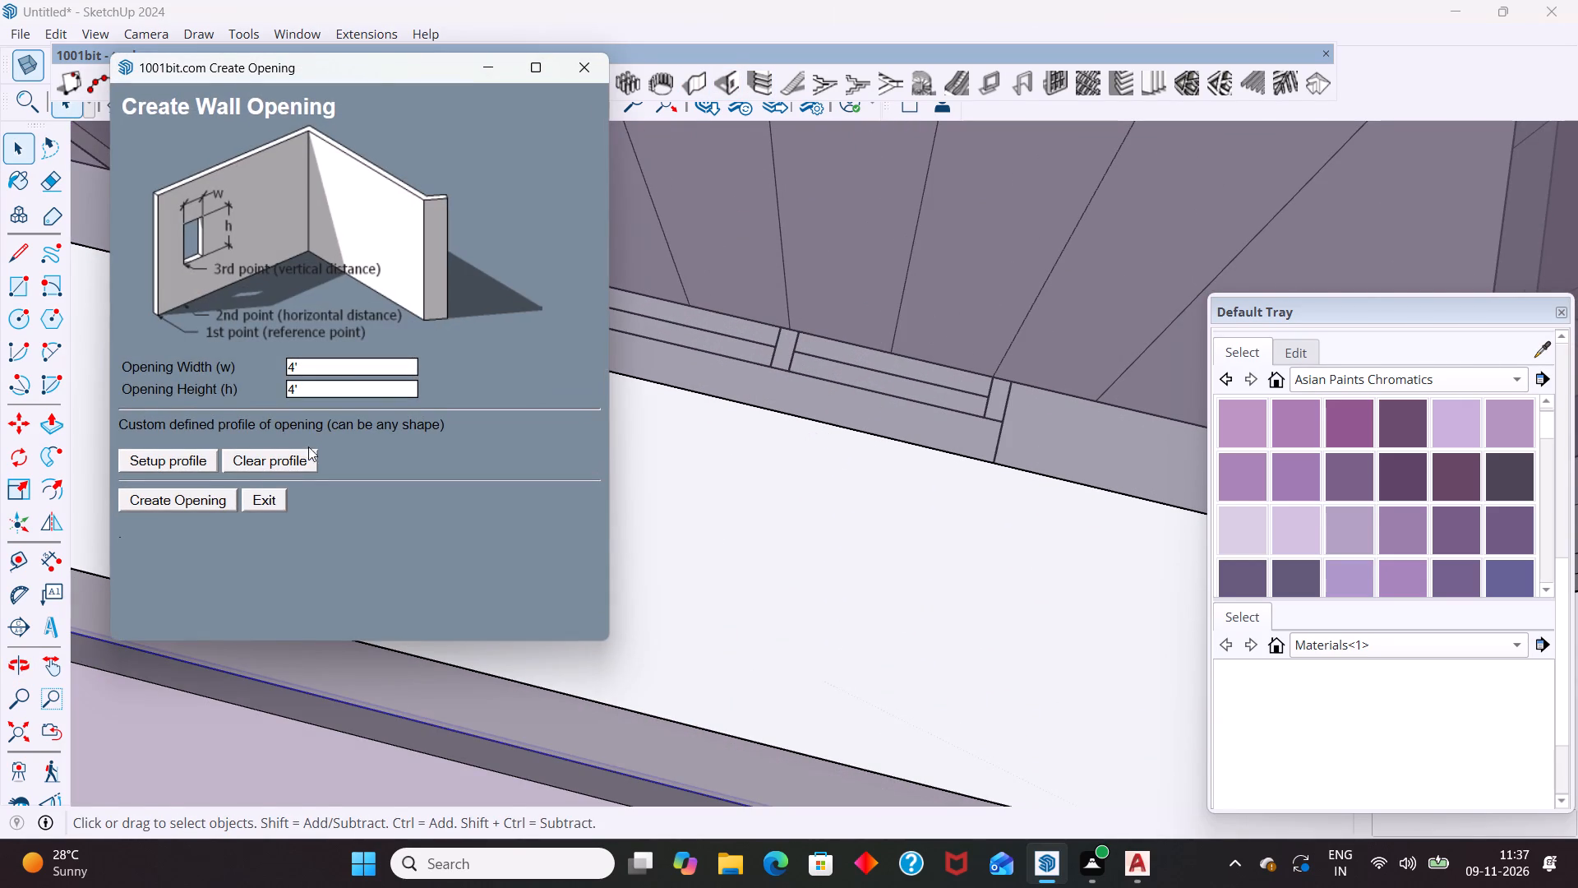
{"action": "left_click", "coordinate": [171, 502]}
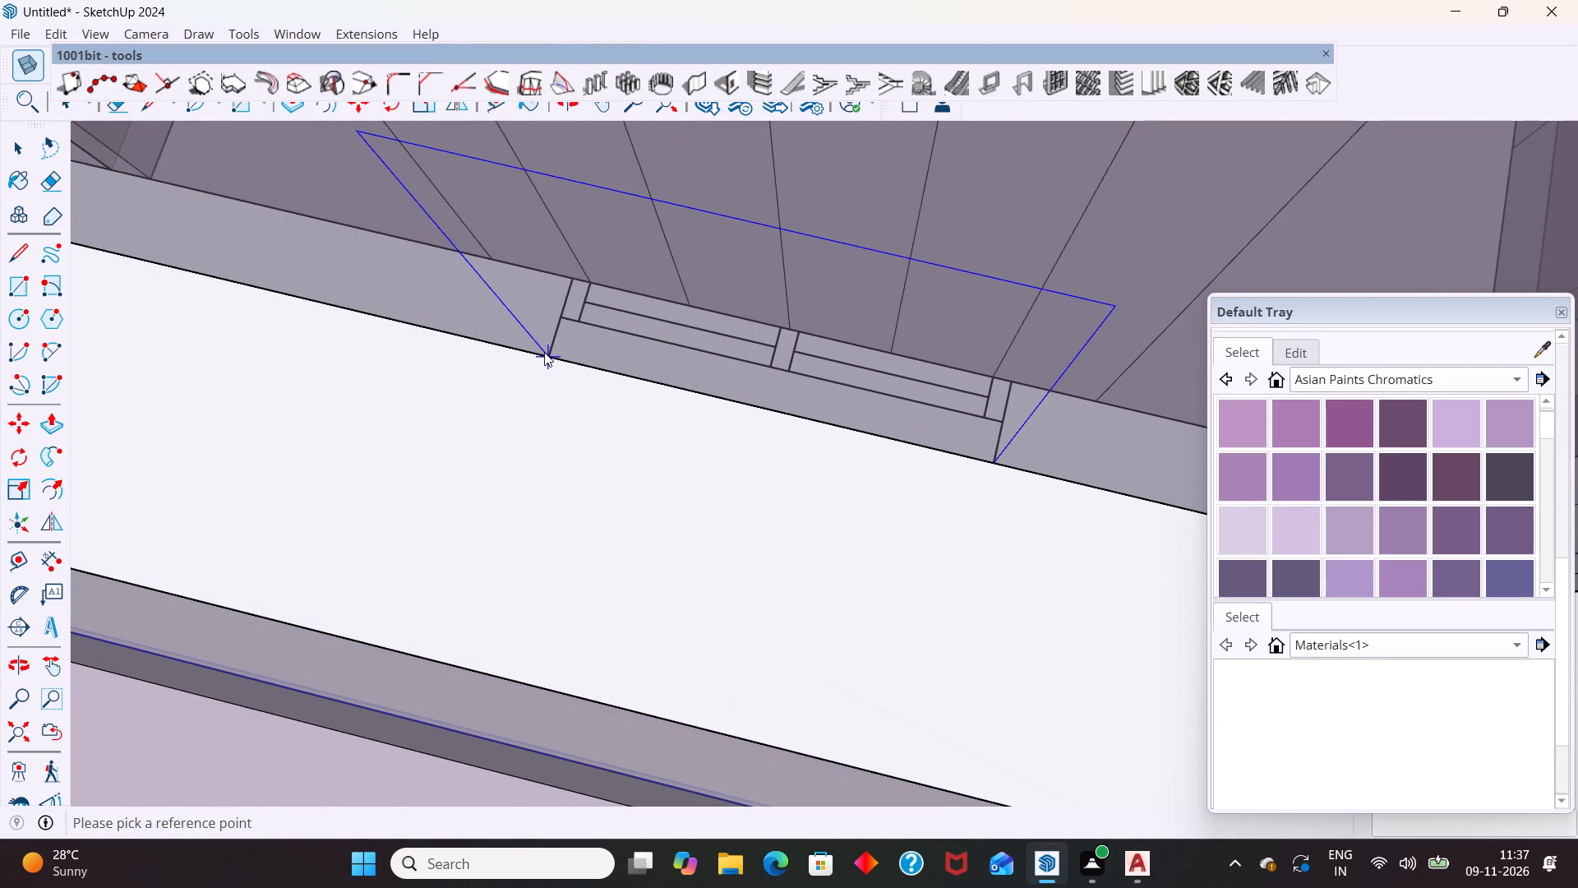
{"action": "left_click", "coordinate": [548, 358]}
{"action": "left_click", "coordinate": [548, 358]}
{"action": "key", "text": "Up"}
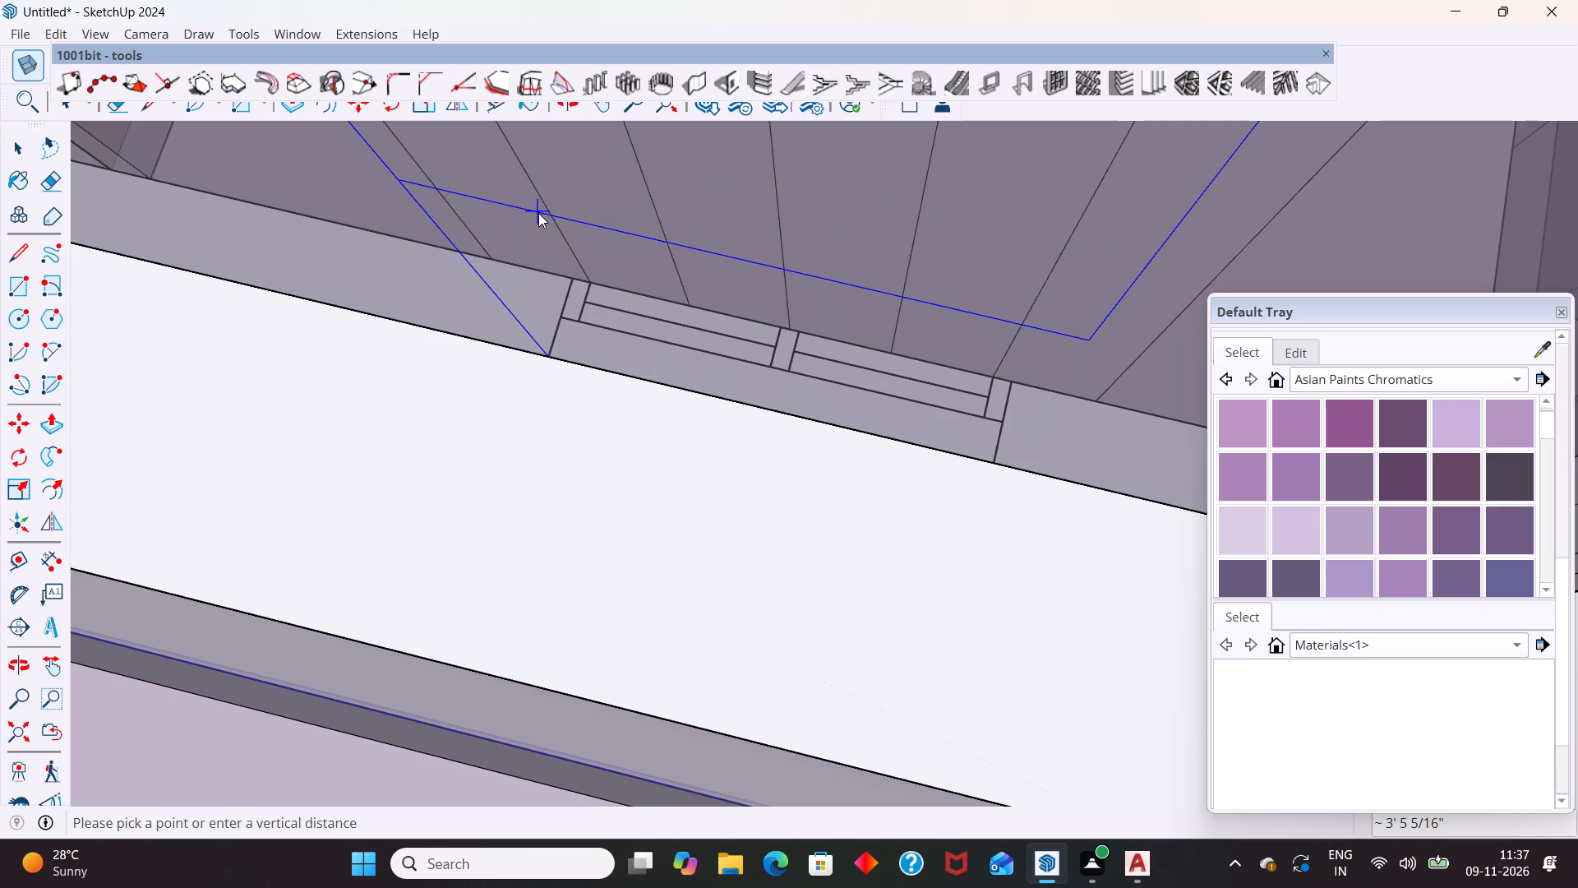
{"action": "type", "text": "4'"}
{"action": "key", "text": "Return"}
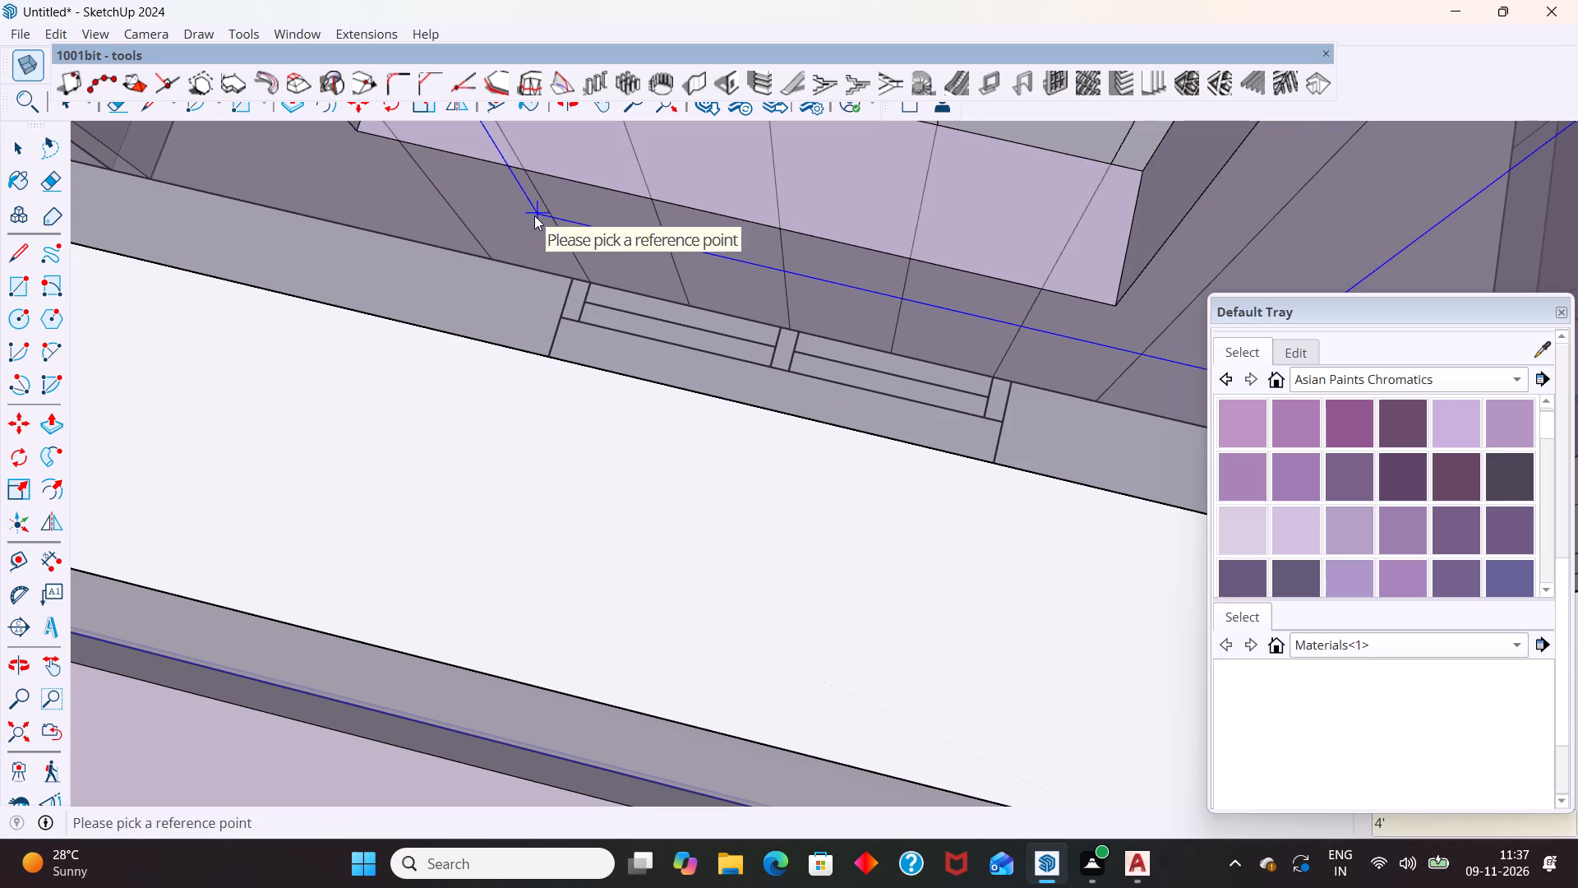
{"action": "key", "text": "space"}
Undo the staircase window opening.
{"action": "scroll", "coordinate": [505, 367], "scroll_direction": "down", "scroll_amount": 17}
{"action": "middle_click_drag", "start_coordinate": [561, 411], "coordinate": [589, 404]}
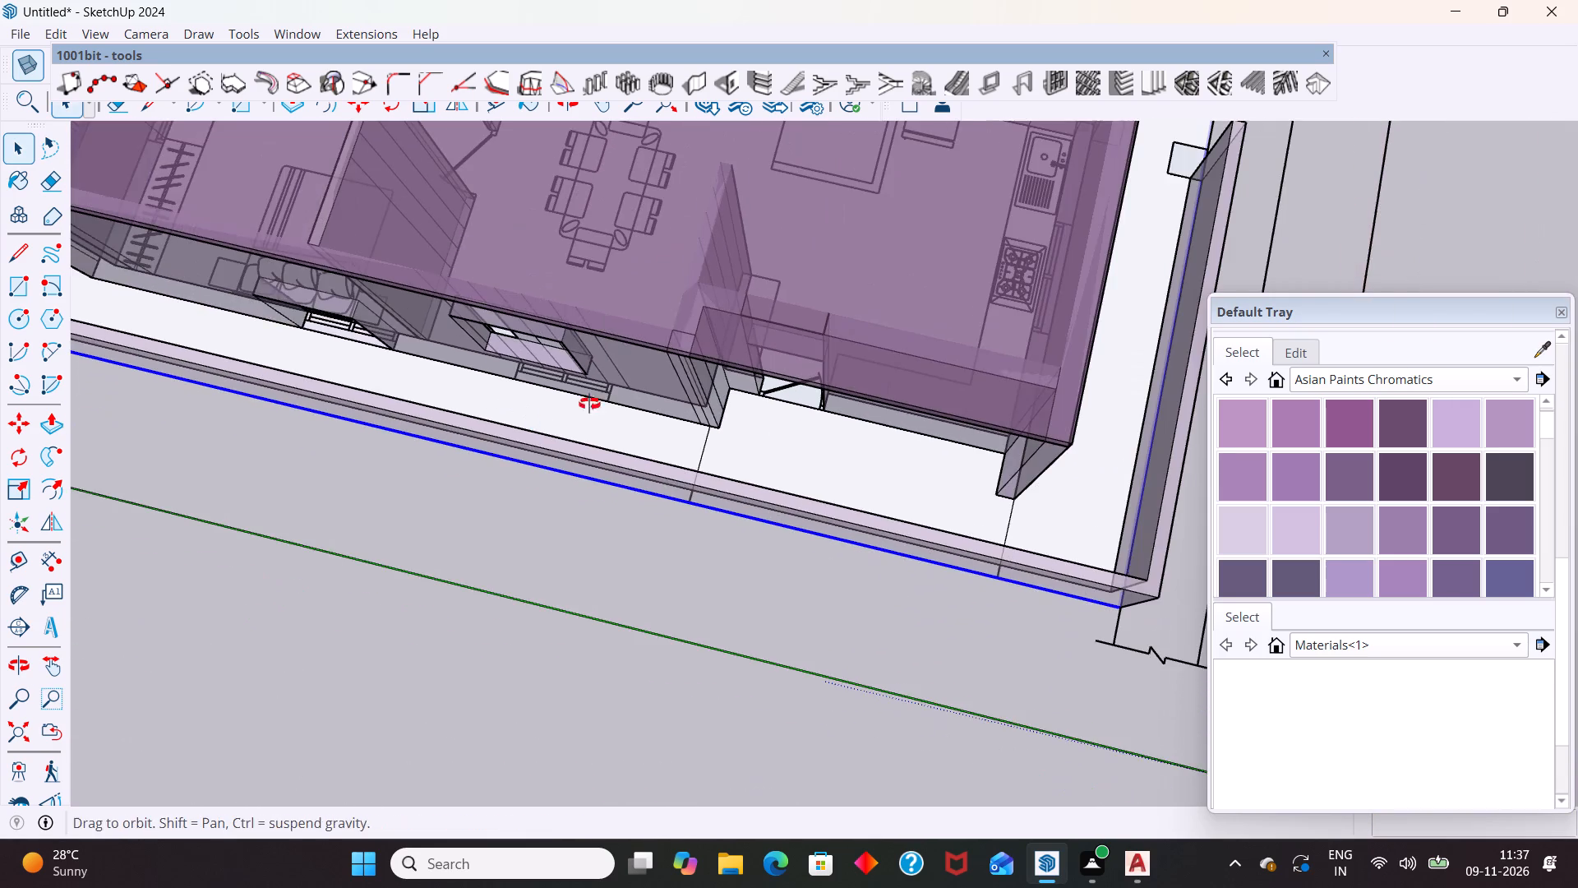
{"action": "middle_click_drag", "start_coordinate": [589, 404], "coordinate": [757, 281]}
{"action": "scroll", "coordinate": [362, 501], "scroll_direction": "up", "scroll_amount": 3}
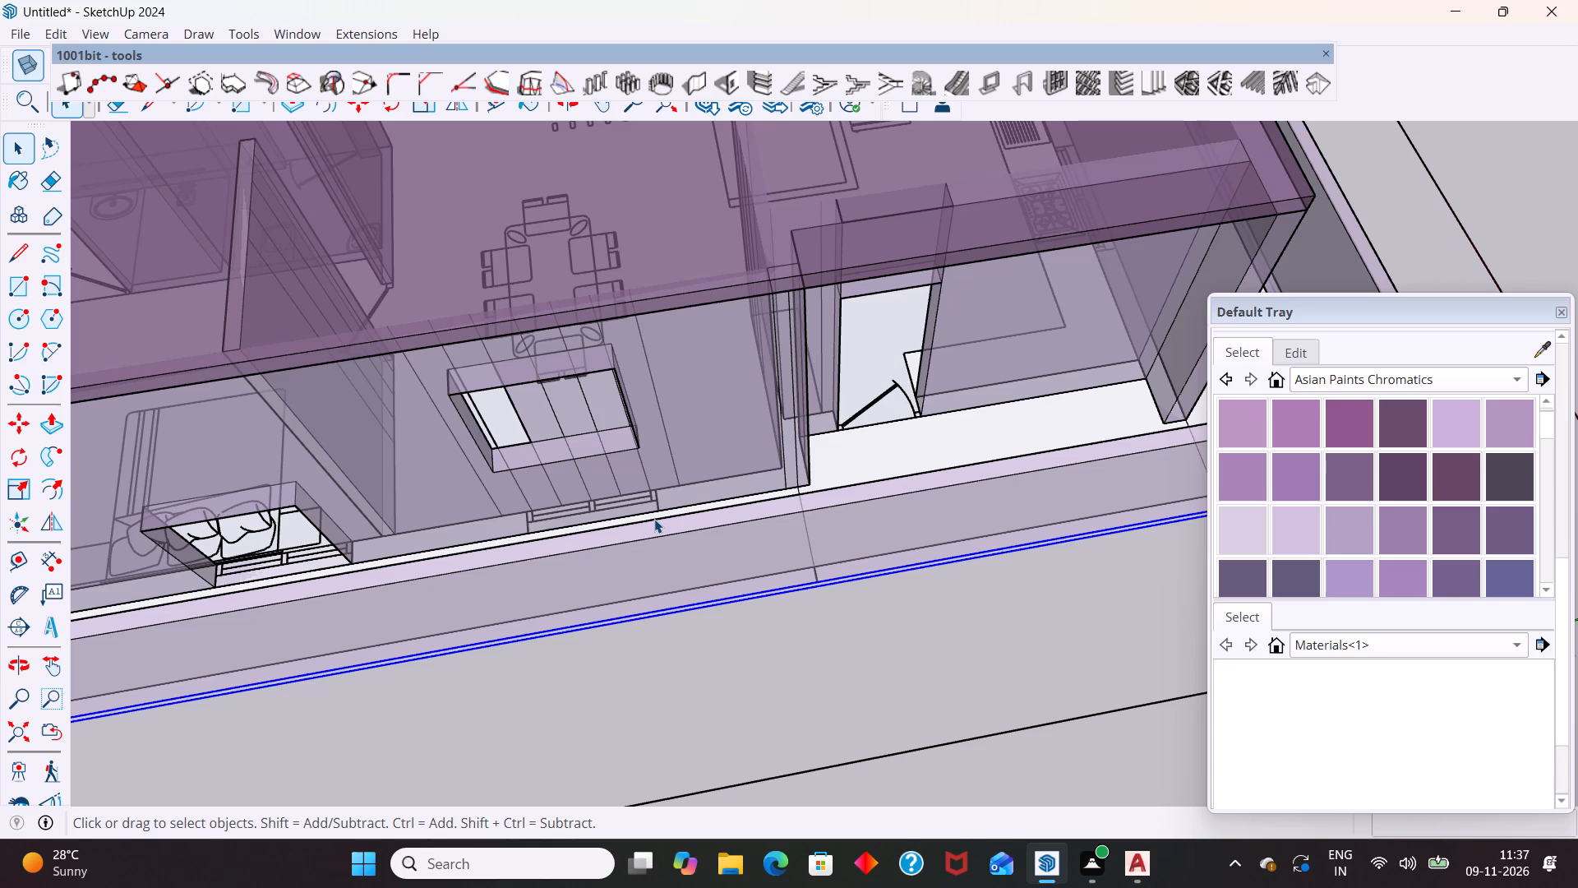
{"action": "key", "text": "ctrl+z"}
Examine the house's outer walls from several sides, checking the bedroom openings' sill heights against the boundary wall.
{"action": "scroll", "coordinate": [652, 518], "scroll_direction": "down", "scroll_amount": 7}
{"action": "middle_click_drag", "start_coordinate": [653, 539], "coordinate": [428, 607]}
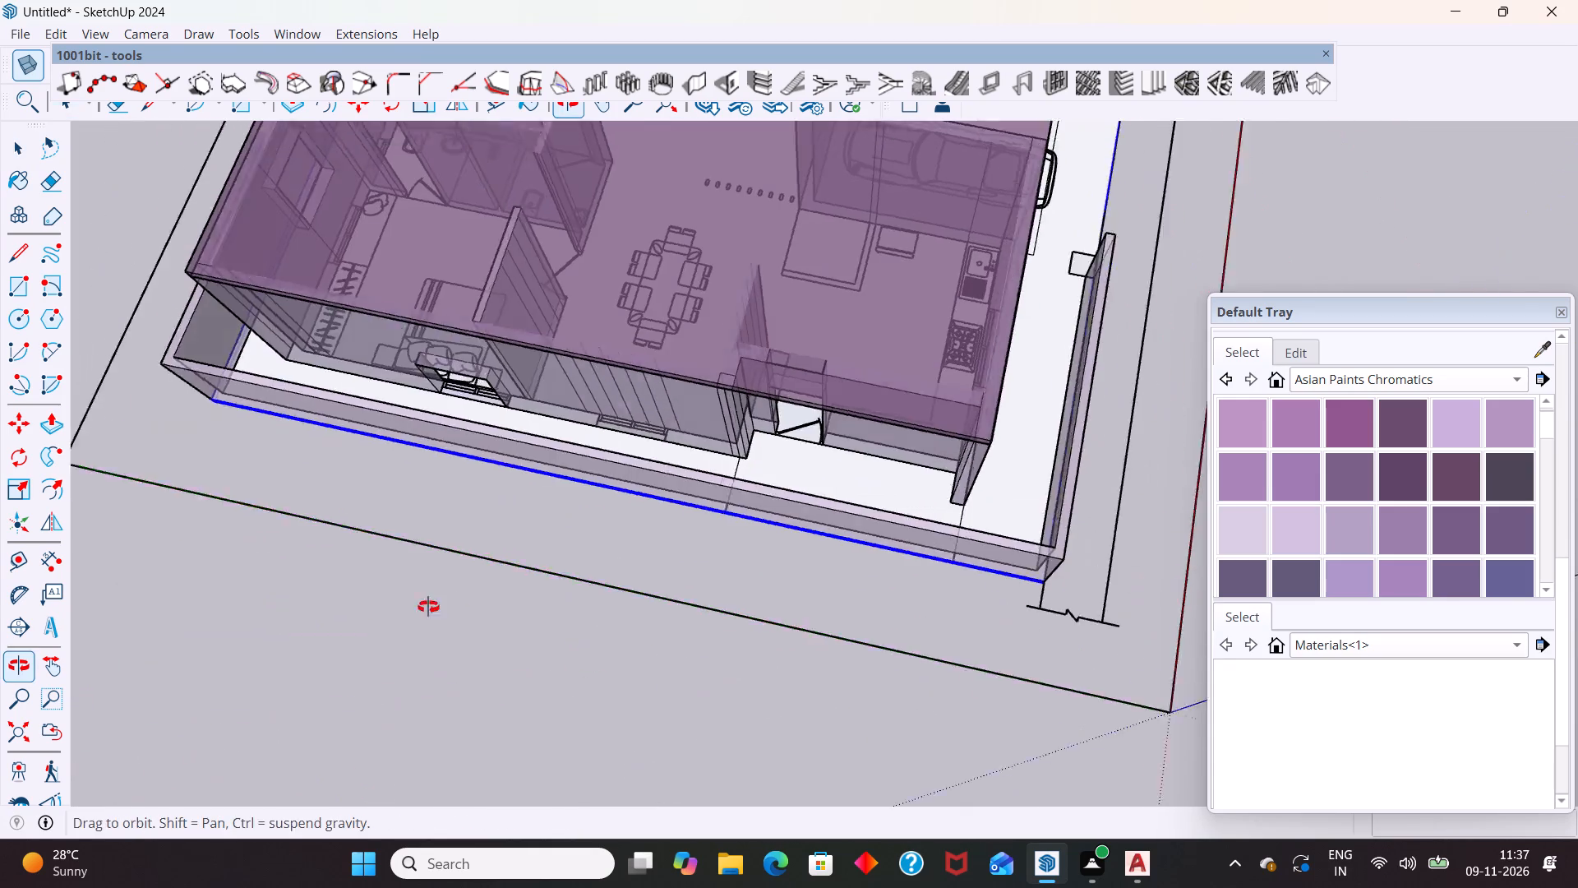
{"action": "middle_click_drag", "start_coordinate": [428, 607], "coordinate": [435, 608]}
{"action": "scroll", "coordinate": [581, 416], "scroll_direction": "up", "scroll_amount": 8}
{"action": "middle_click_drag", "start_coordinate": [678, 450], "coordinate": [692, 383]}
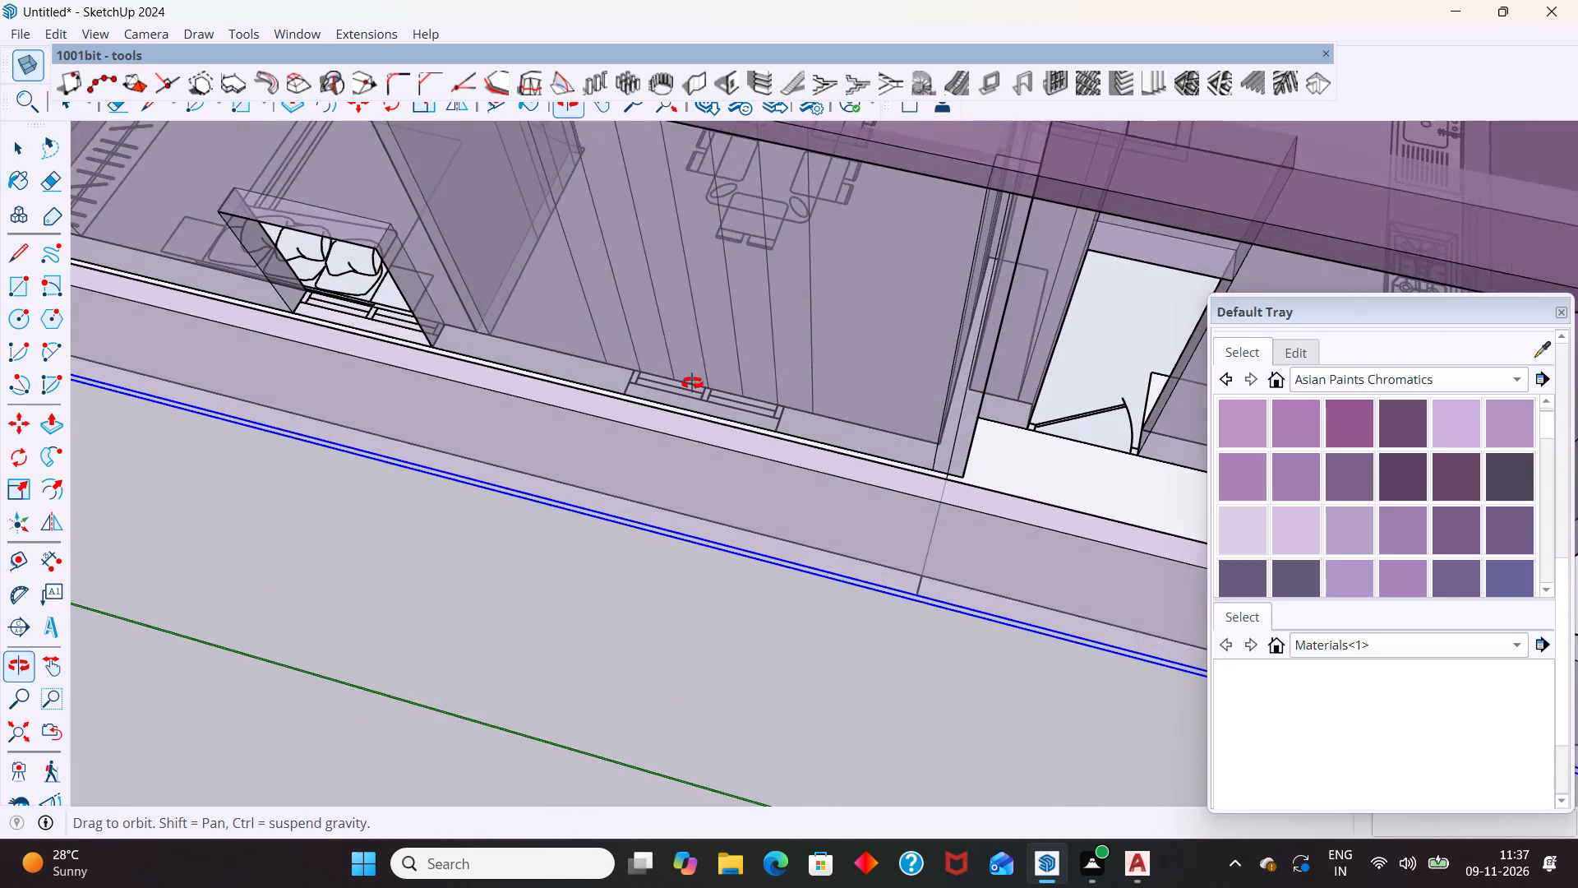
{"action": "middle_click_drag", "start_coordinate": [692, 383], "coordinate": [696, 372]}
{"action": "scroll", "coordinate": [573, 347], "scroll_direction": "up", "scroll_amount": 5}
{"action": "scroll", "coordinate": [750, 423], "scroll_direction": "up", "scroll_amount": 2}
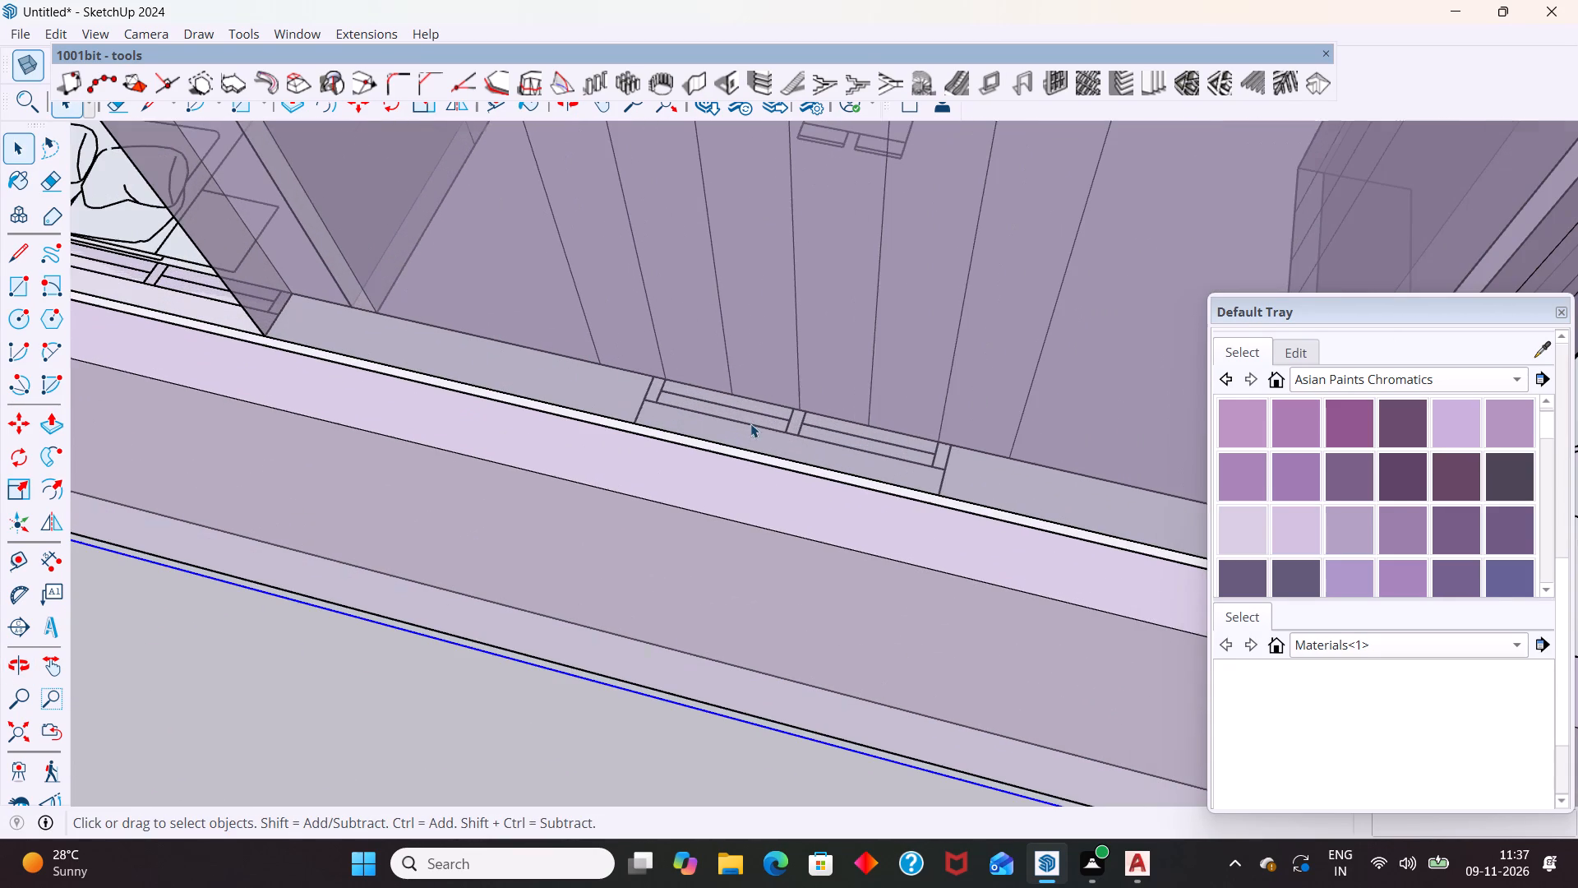
{"action": "scroll", "coordinate": [894, 518], "scroll_direction": "down", "scroll_amount": 10}
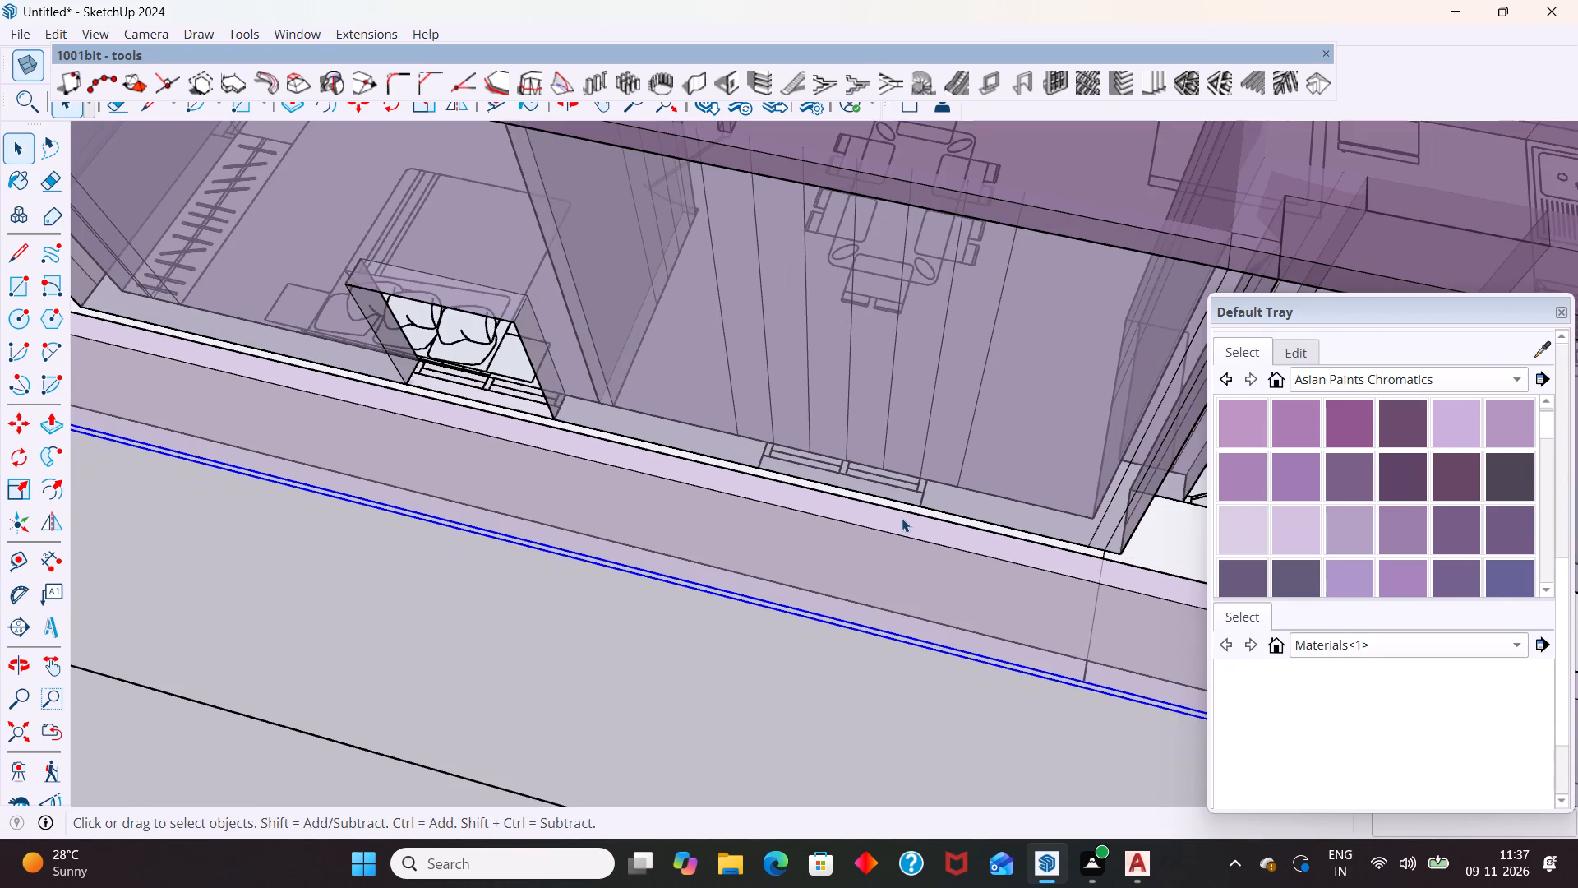
{"action": "middle_click_drag", "start_coordinate": [740, 517], "coordinate": [925, 357]}
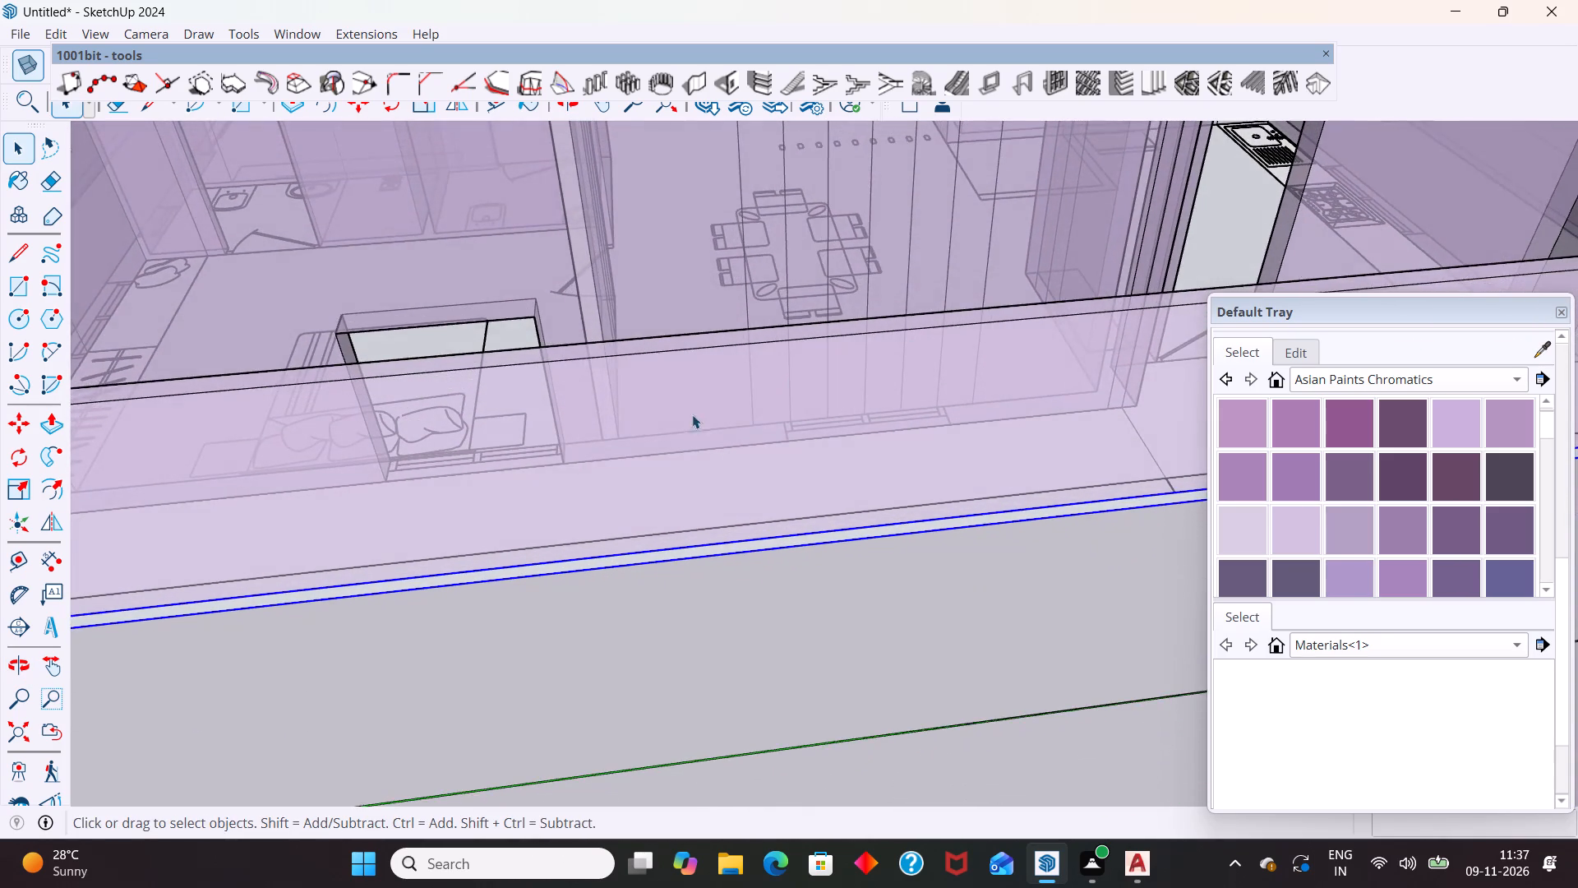
{"action": "scroll", "coordinate": [579, 526], "scroll_direction": "down", "scroll_amount": 6}
{"action": "middle_click_drag", "start_coordinate": [565, 569], "coordinate": [841, 425]}
{"action": "scroll", "coordinate": [704, 493], "scroll_direction": "down", "scroll_amount": 5}
{"action": "middle_click_drag", "start_coordinate": [424, 569], "coordinate": [552, 534]}
{"action": "middle_click_drag", "start_coordinate": [257, 626], "coordinate": [524, 589]}
{"action": "middle_click_drag", "start_coordinate": [533, 597], "coordinate": [256, 660]}
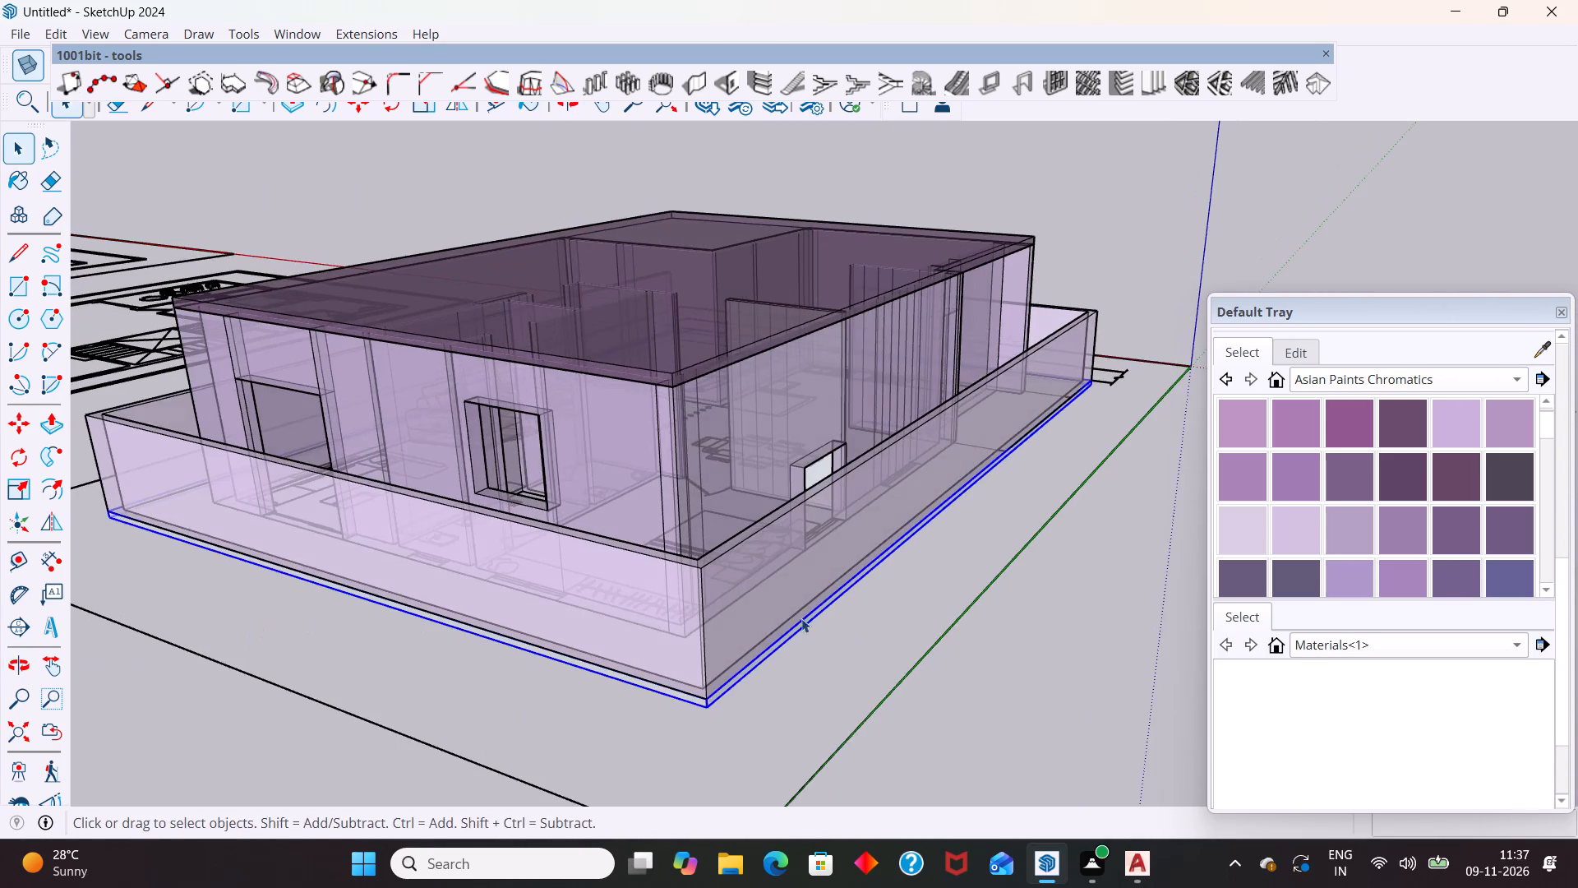
{"action": "middle_click_drag", "start_coordinate": [885, 622], "coordinate": [403, 705]}
{"action": "middle_click_drag", "start_coordinate": [631, 523], "coordinate": [461, 688]}
{"action": "scroll", "coordinate": [676, 419], "scroll_direction": "up", "scroll_amount": 4}
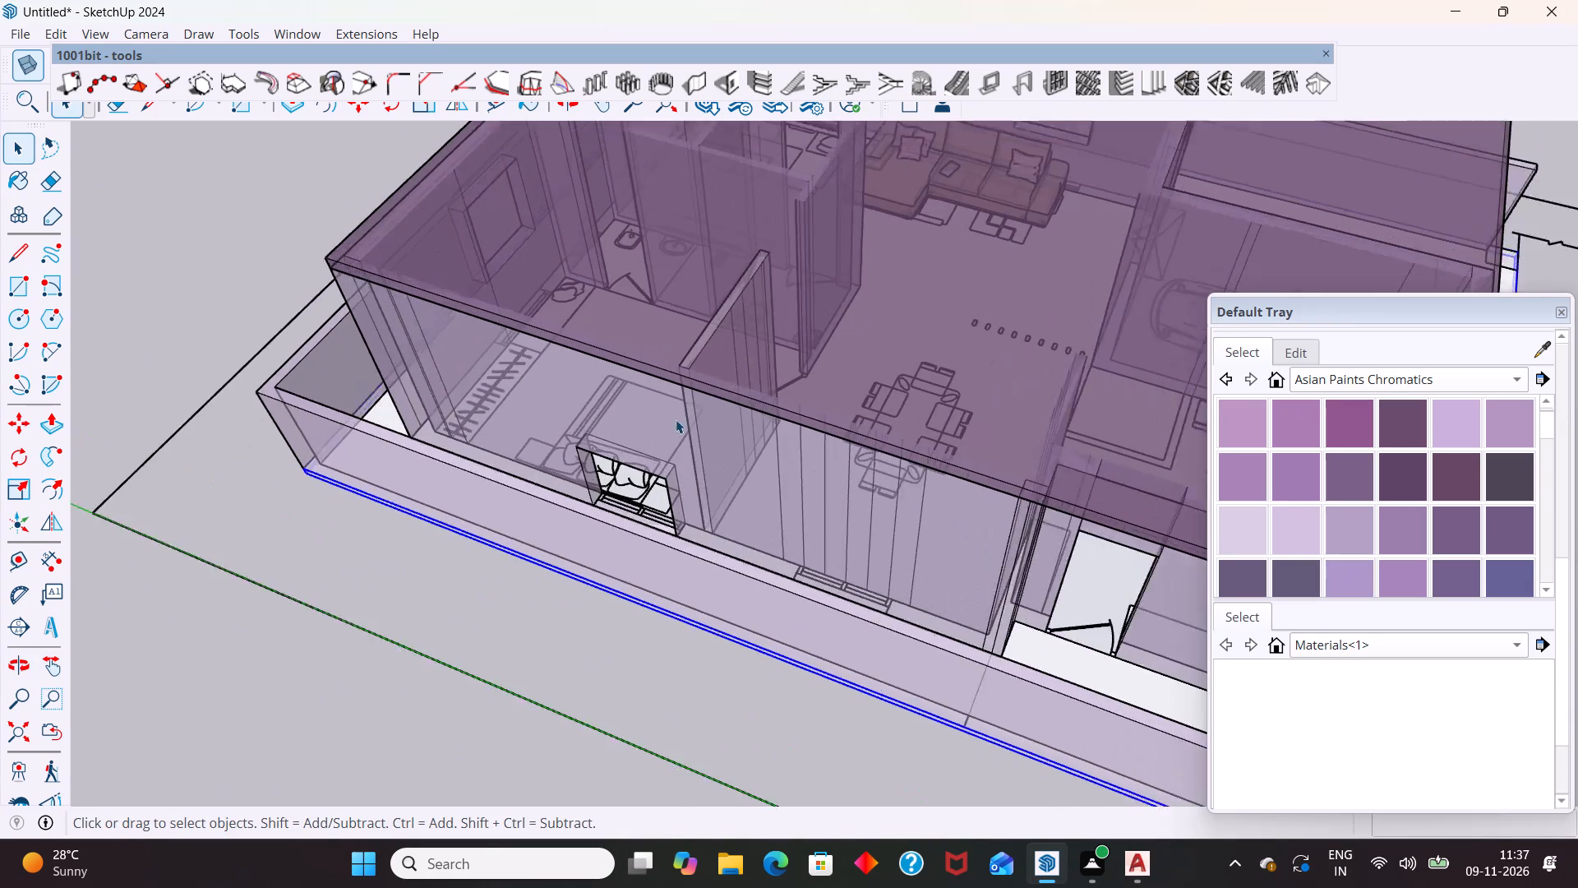
Undo the 4' by 4' opening cut in the outer wall behind the bed.
{"action": "key", "text": "ctrl+z"}
Cut a 4' by 4' opening in the outer wall behind the bed from the window symbol's corner, with a 3' vertical distance.
{"action": "scroll", "coordinate": [669, 501], "scroll_direction": "up", "scroll_amount": 2}
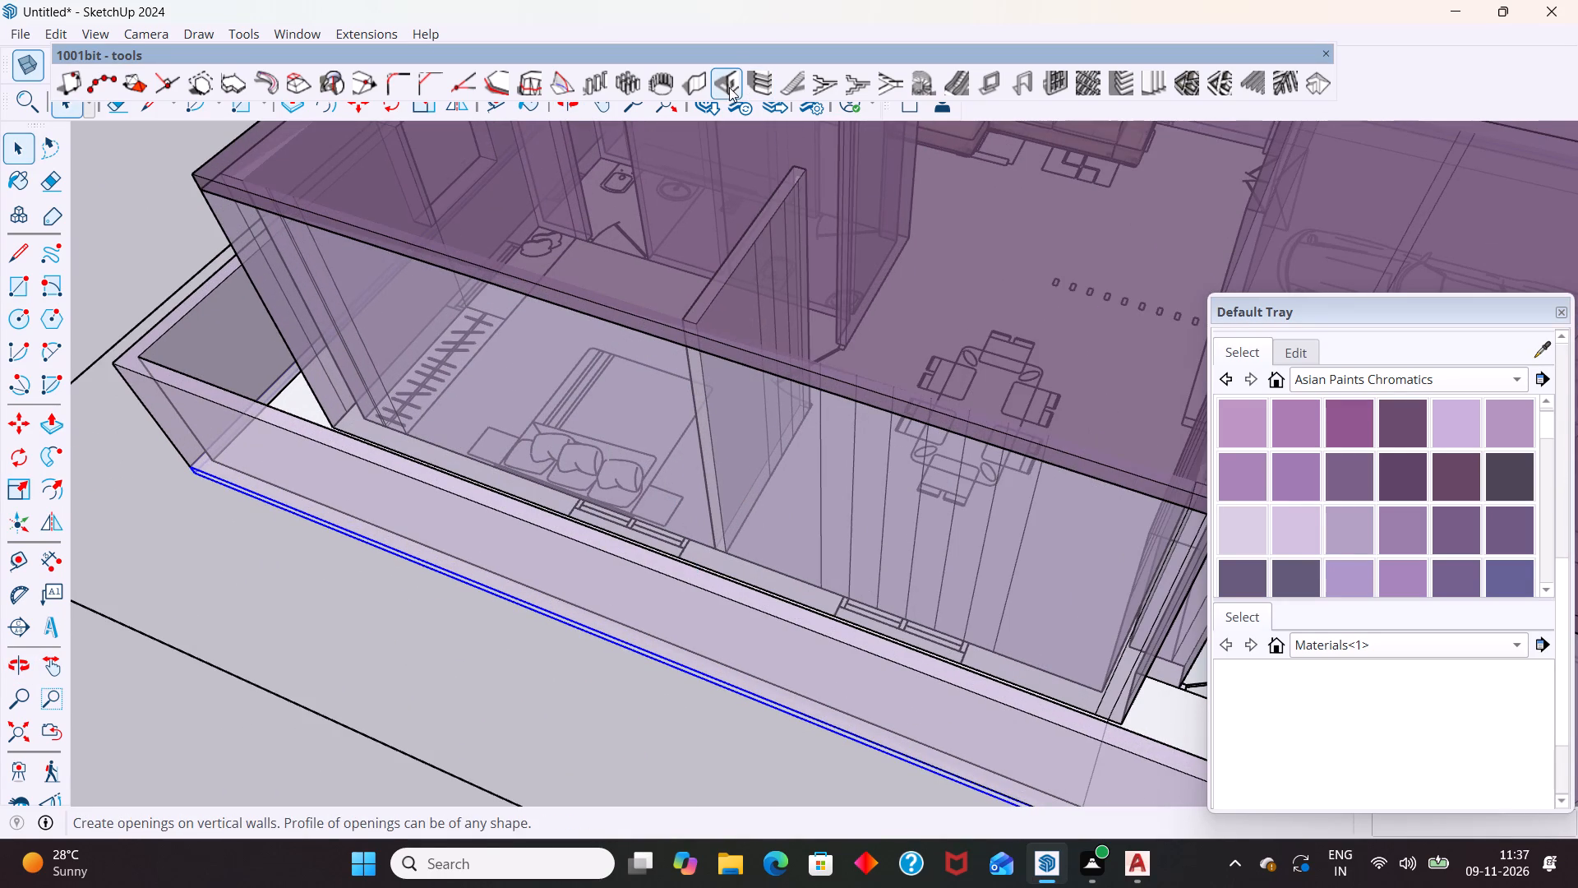
{"action": "left_click", "coordinate": [729, 86]}
{"action": "left_click", "coordinate": [192, 502]}
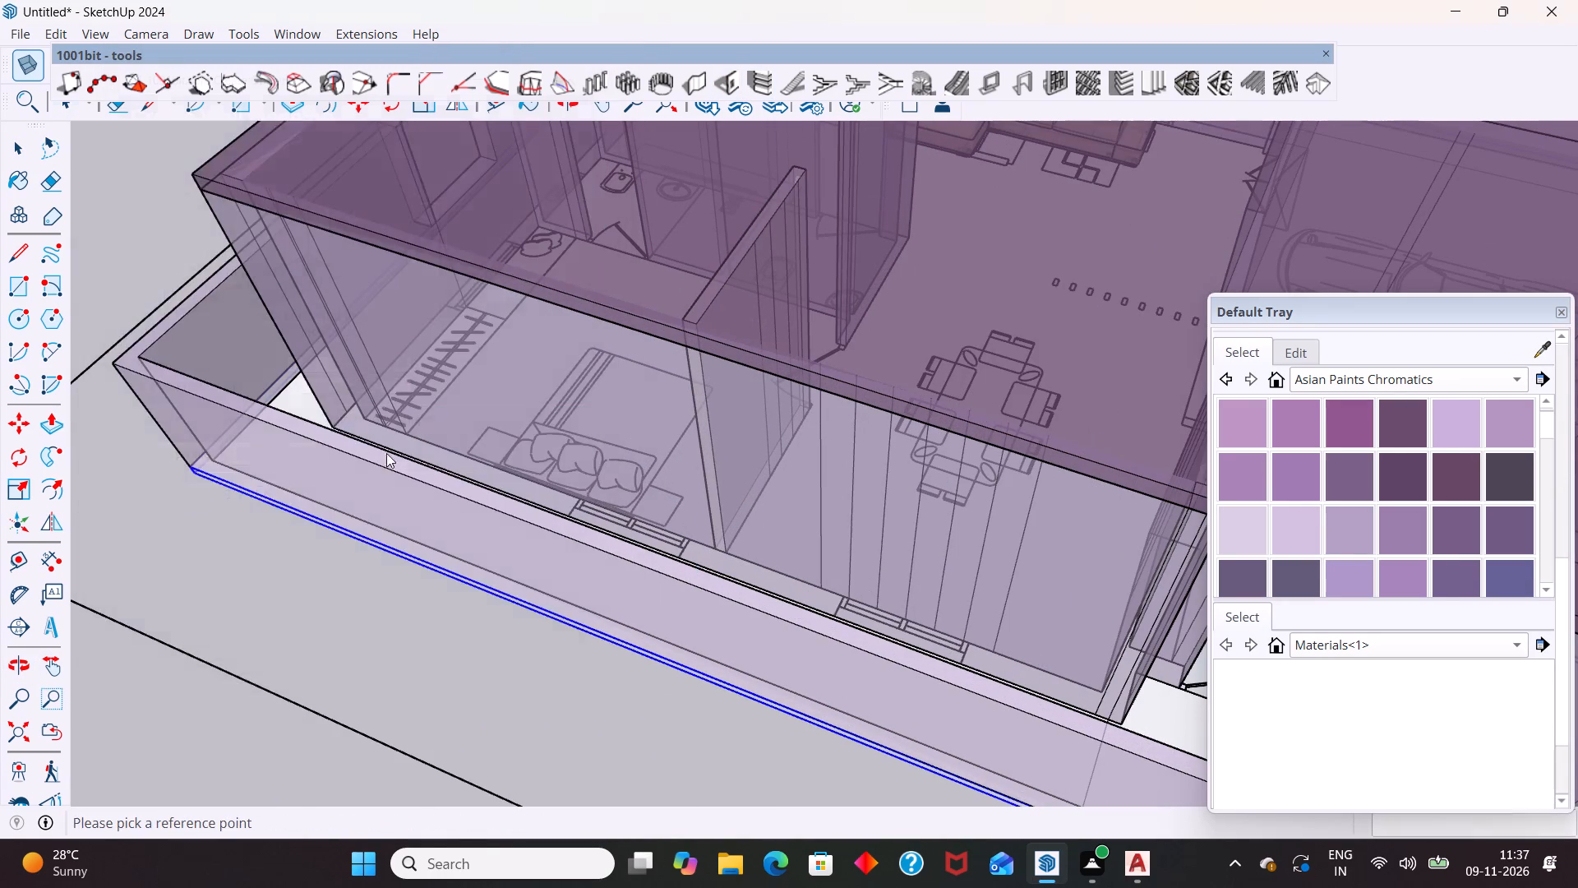
{"action": "scroll", "coordinate": [565, 419], "scroll_direction": "up", "scroll_amount": 5}
{"action": "scroll", "coordinate": [569, 513], "scroll_direction": "up", "scroll_amount": 2}
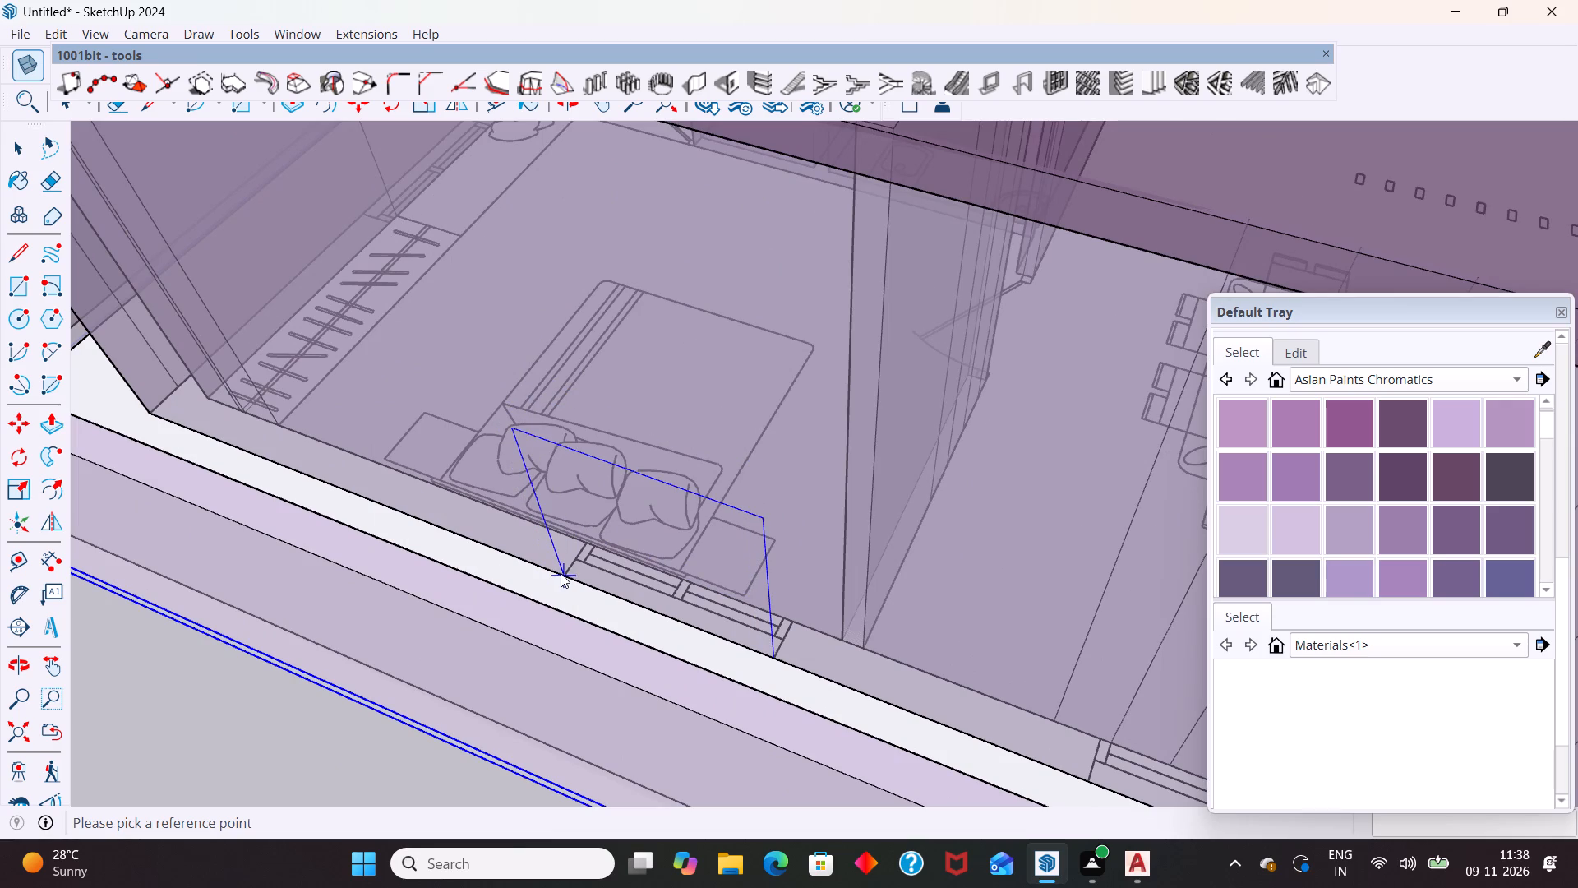
{"action": "left_click", "coordinate": [565, 575]}
{"action": "left_click", "coordinate": [565, 575]}
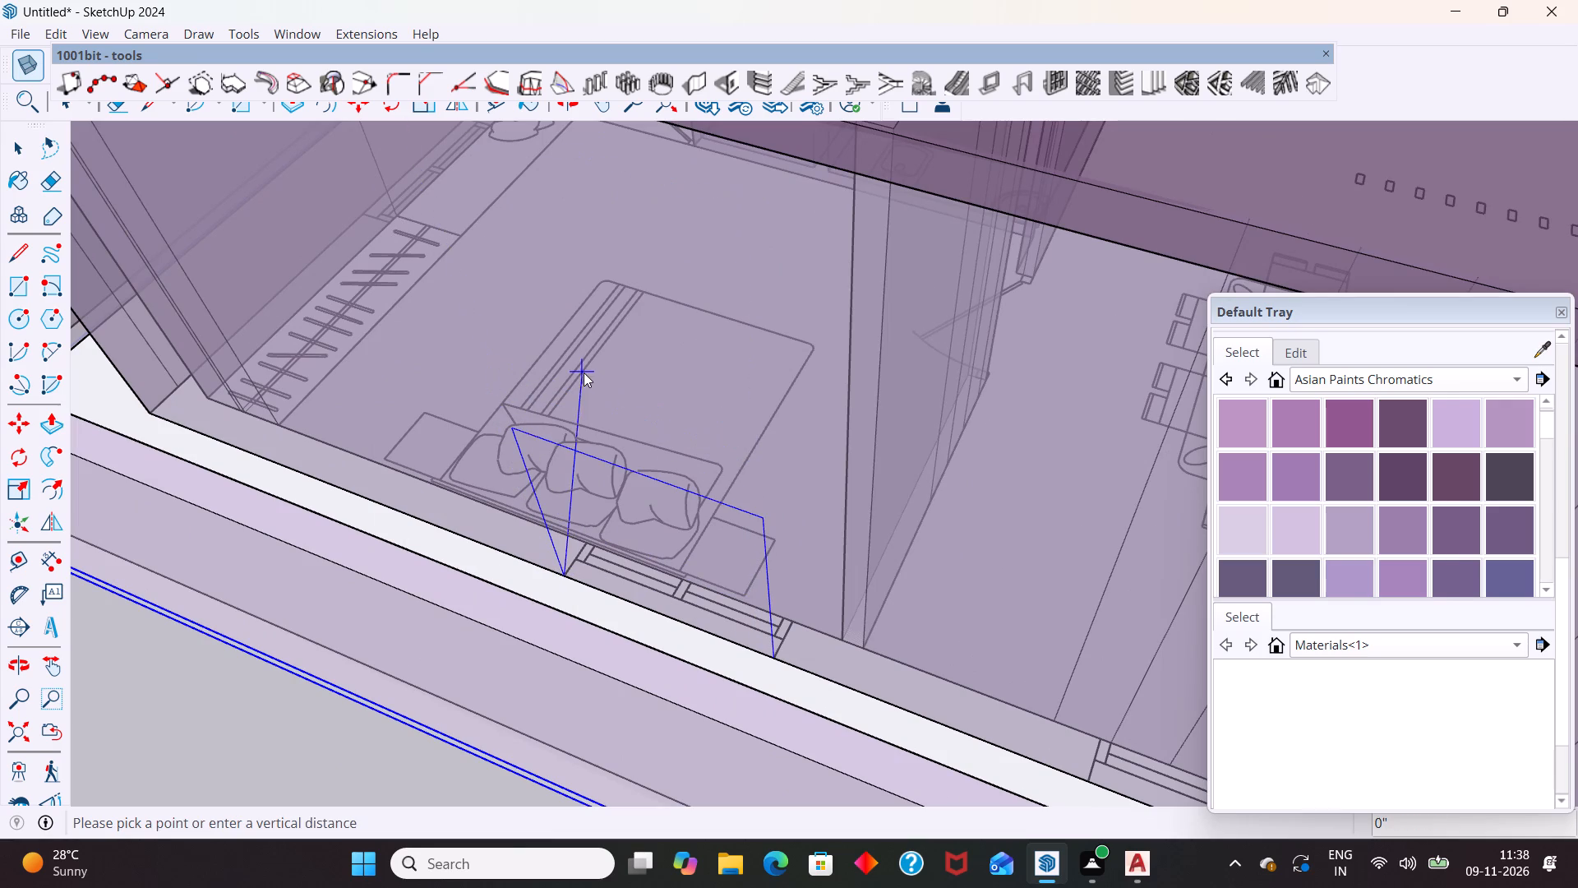
{"action": "key", "text": "Up"}
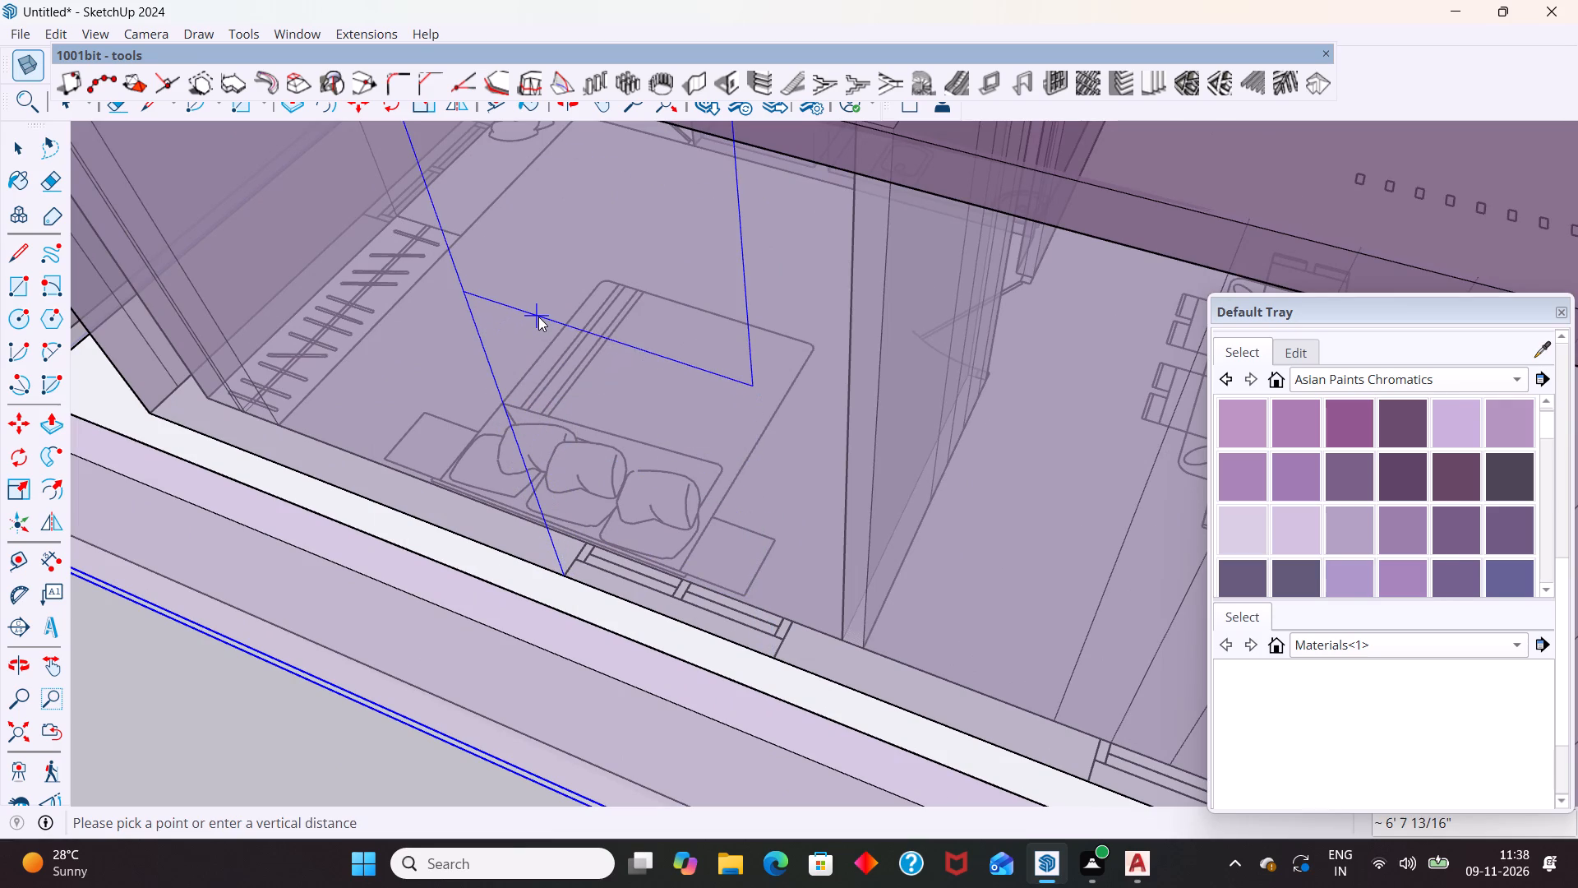
{"action": "type", "text": "3'"}
{"action": "key", "text": "Return"}
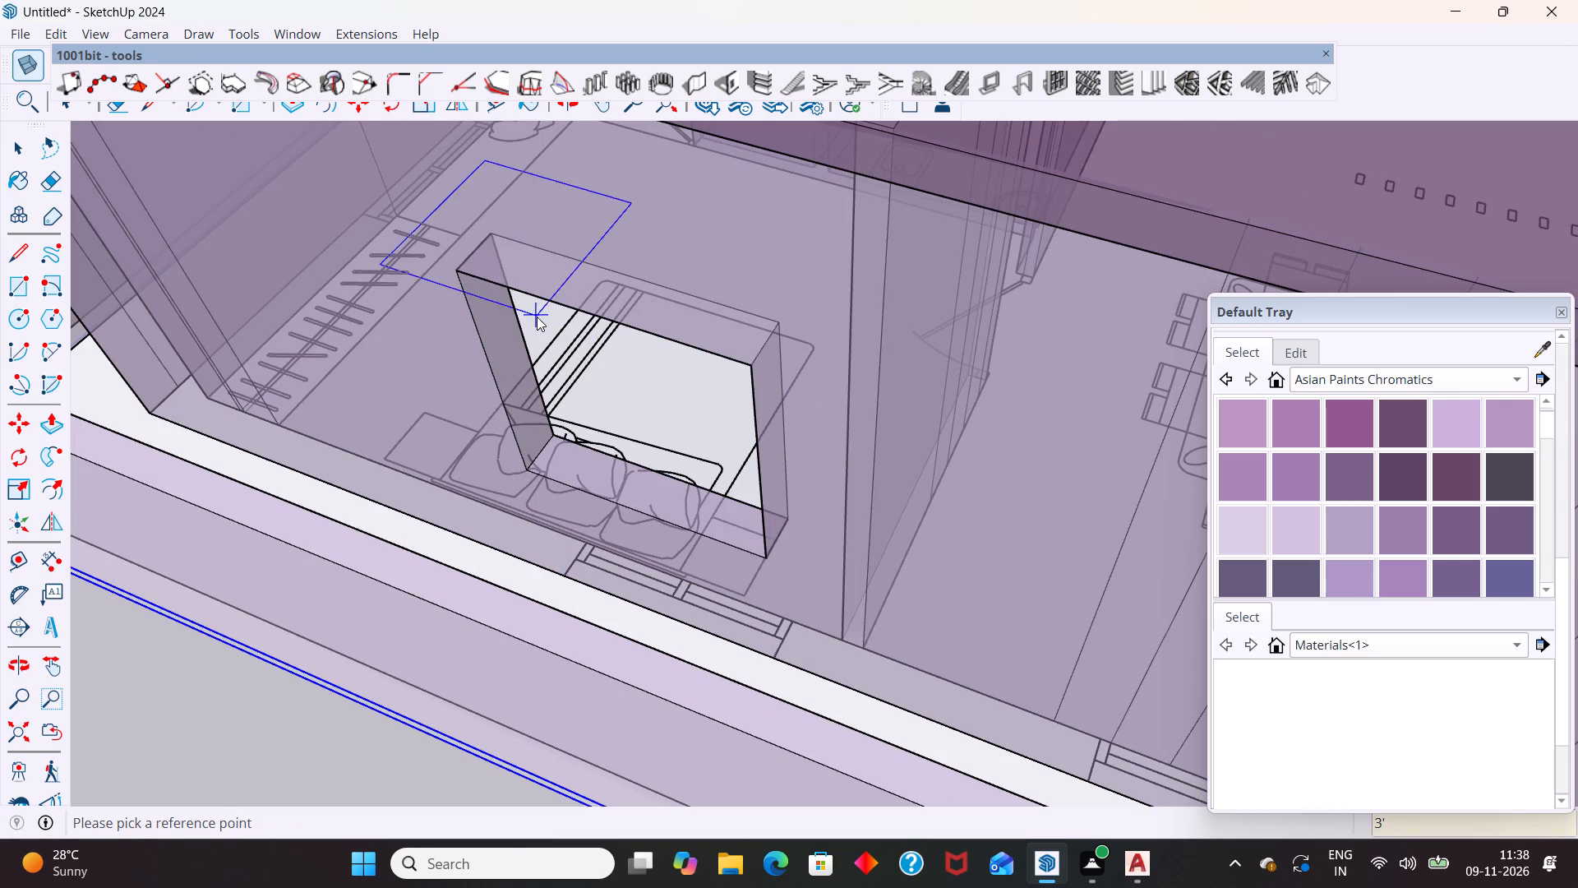
{"action": "key", "text": "space"}
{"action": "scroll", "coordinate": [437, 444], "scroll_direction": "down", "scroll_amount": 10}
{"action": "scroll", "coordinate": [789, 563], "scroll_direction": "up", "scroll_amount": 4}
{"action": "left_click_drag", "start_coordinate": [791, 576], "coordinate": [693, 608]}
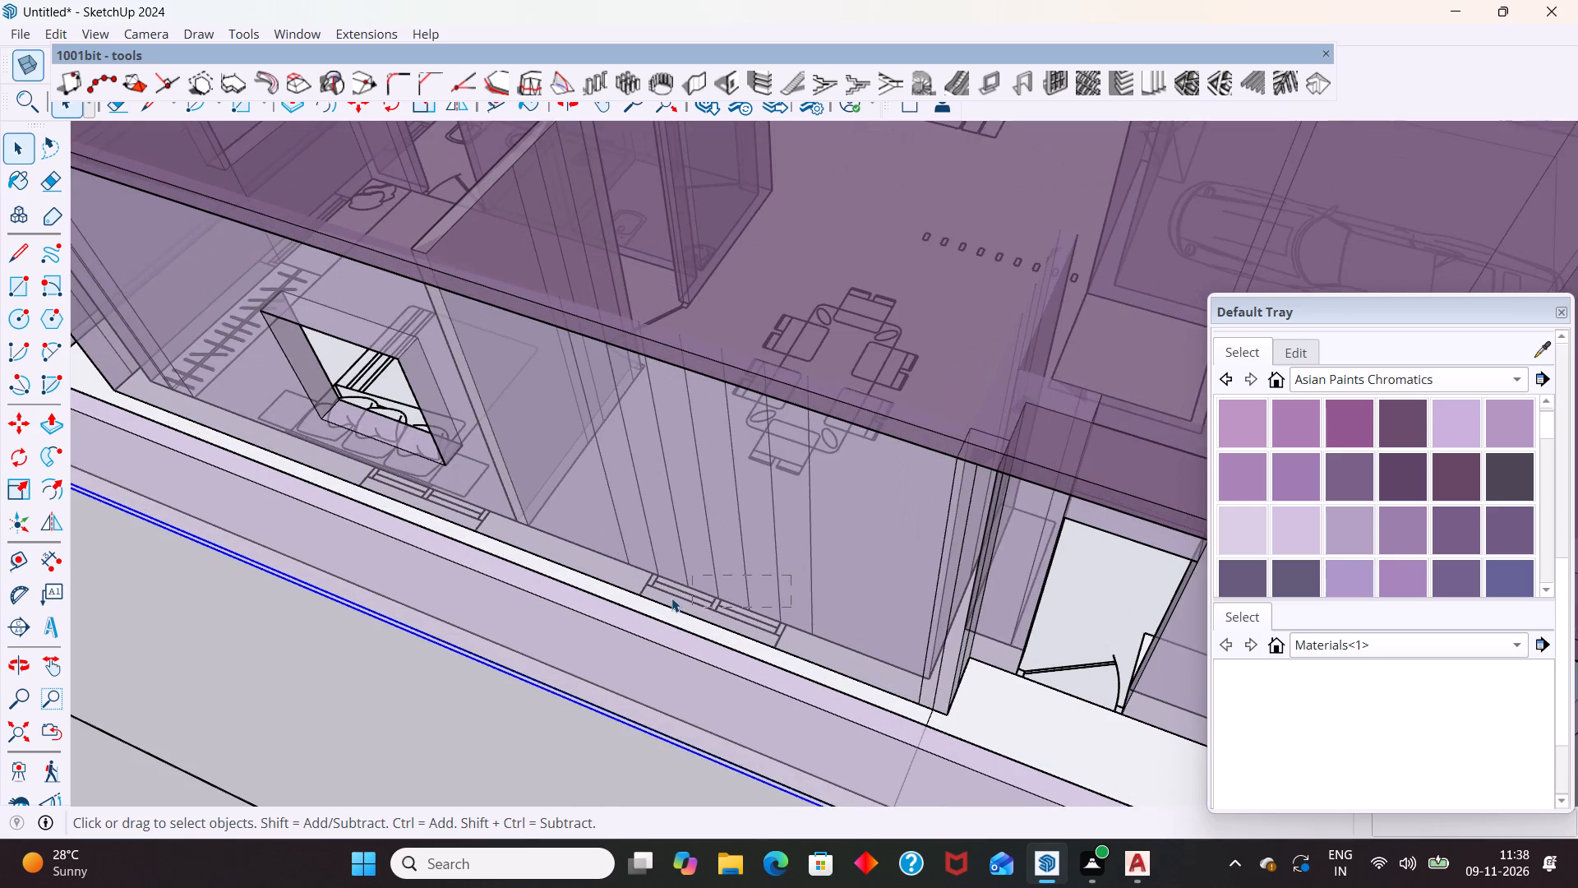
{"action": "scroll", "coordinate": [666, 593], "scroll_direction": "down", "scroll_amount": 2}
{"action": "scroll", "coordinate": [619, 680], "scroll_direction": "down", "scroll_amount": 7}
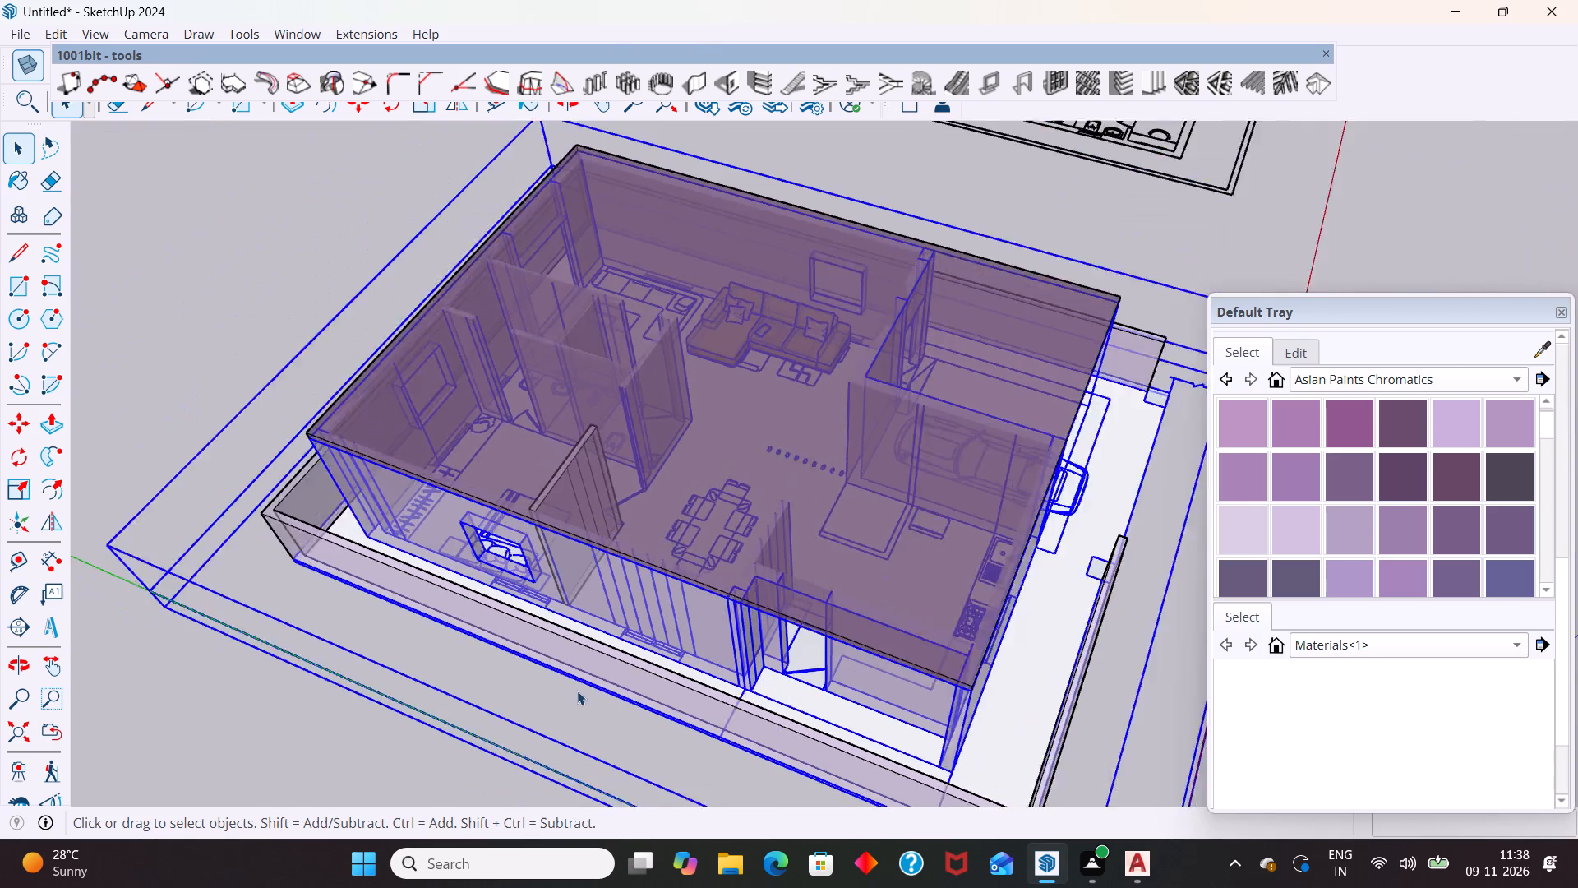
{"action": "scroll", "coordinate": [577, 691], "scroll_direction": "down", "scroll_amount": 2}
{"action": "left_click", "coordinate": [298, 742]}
Cut a 4' by 4' opening in the staircase's outer wall from its window symbol's corner, with a 3' vertical distance.
{"action": "scroll", "coordinate": [632, 617], "scroll_direction": "up", "scroll_amount": 7}
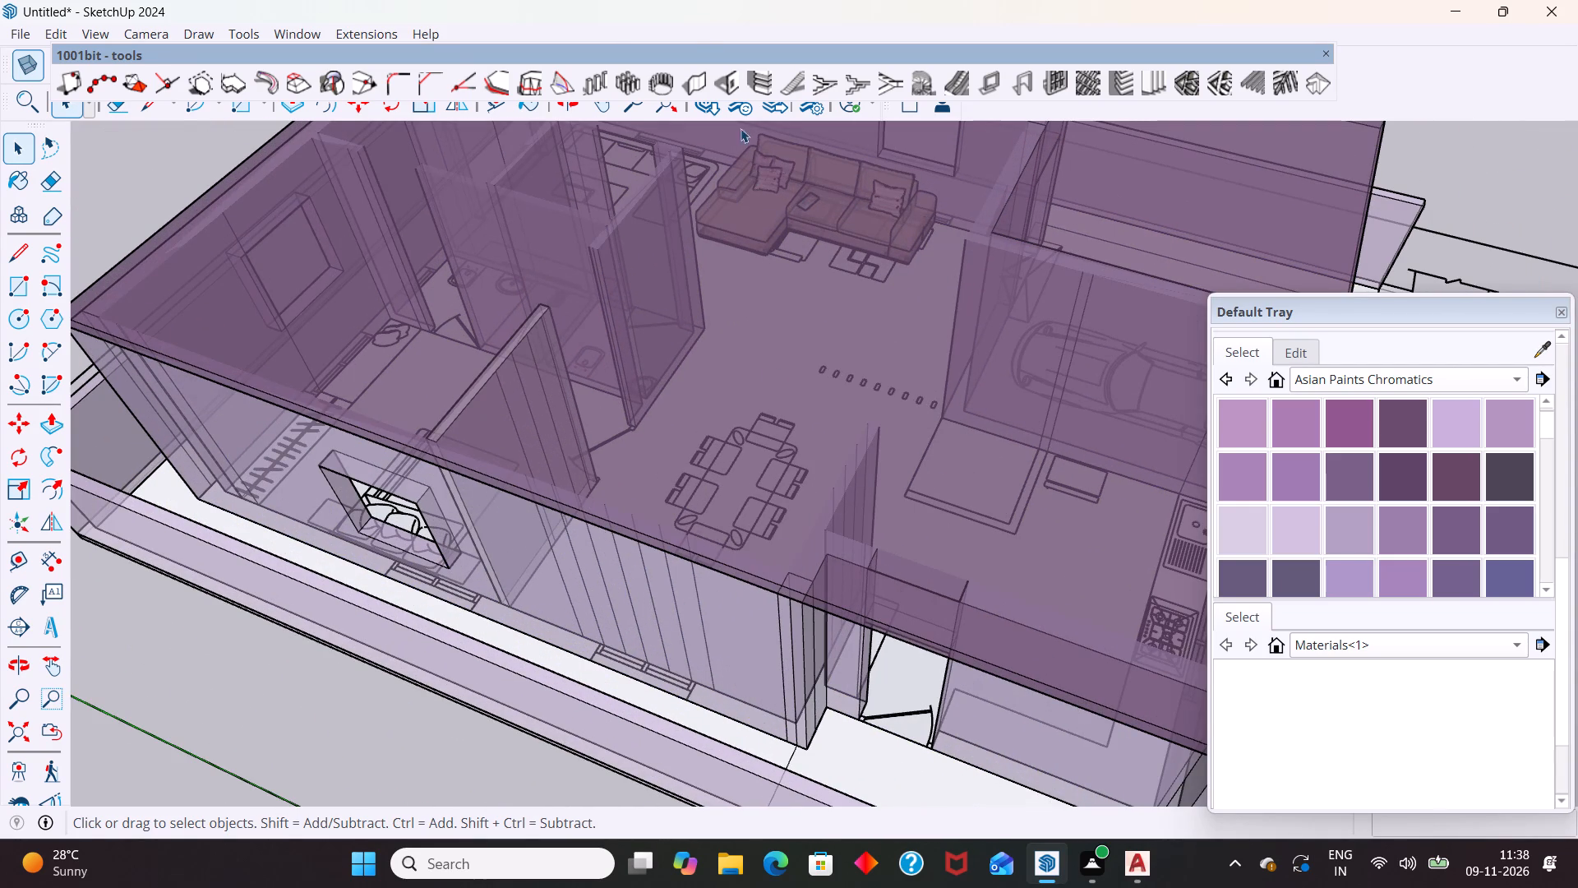
{"action": "left_click", "coordinate": [739, 80]}
{"action": "left_click", "coordinate": [190, 499]}
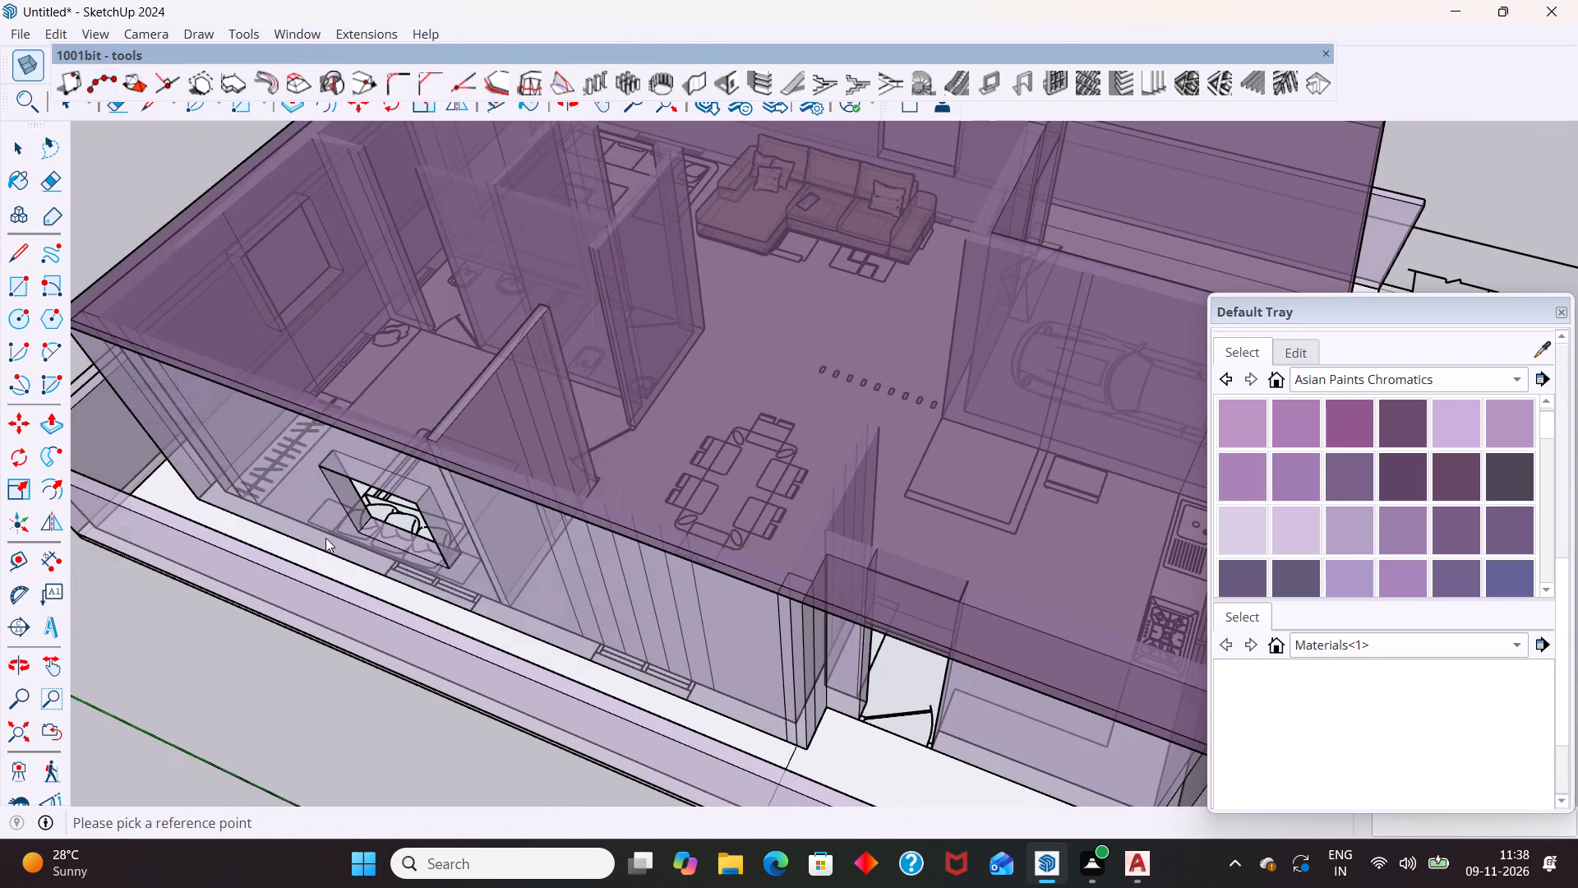
{"action": "scroll", "coordinate": [600, 662], "scroll_direction": "up", "scroll_amount": 7}
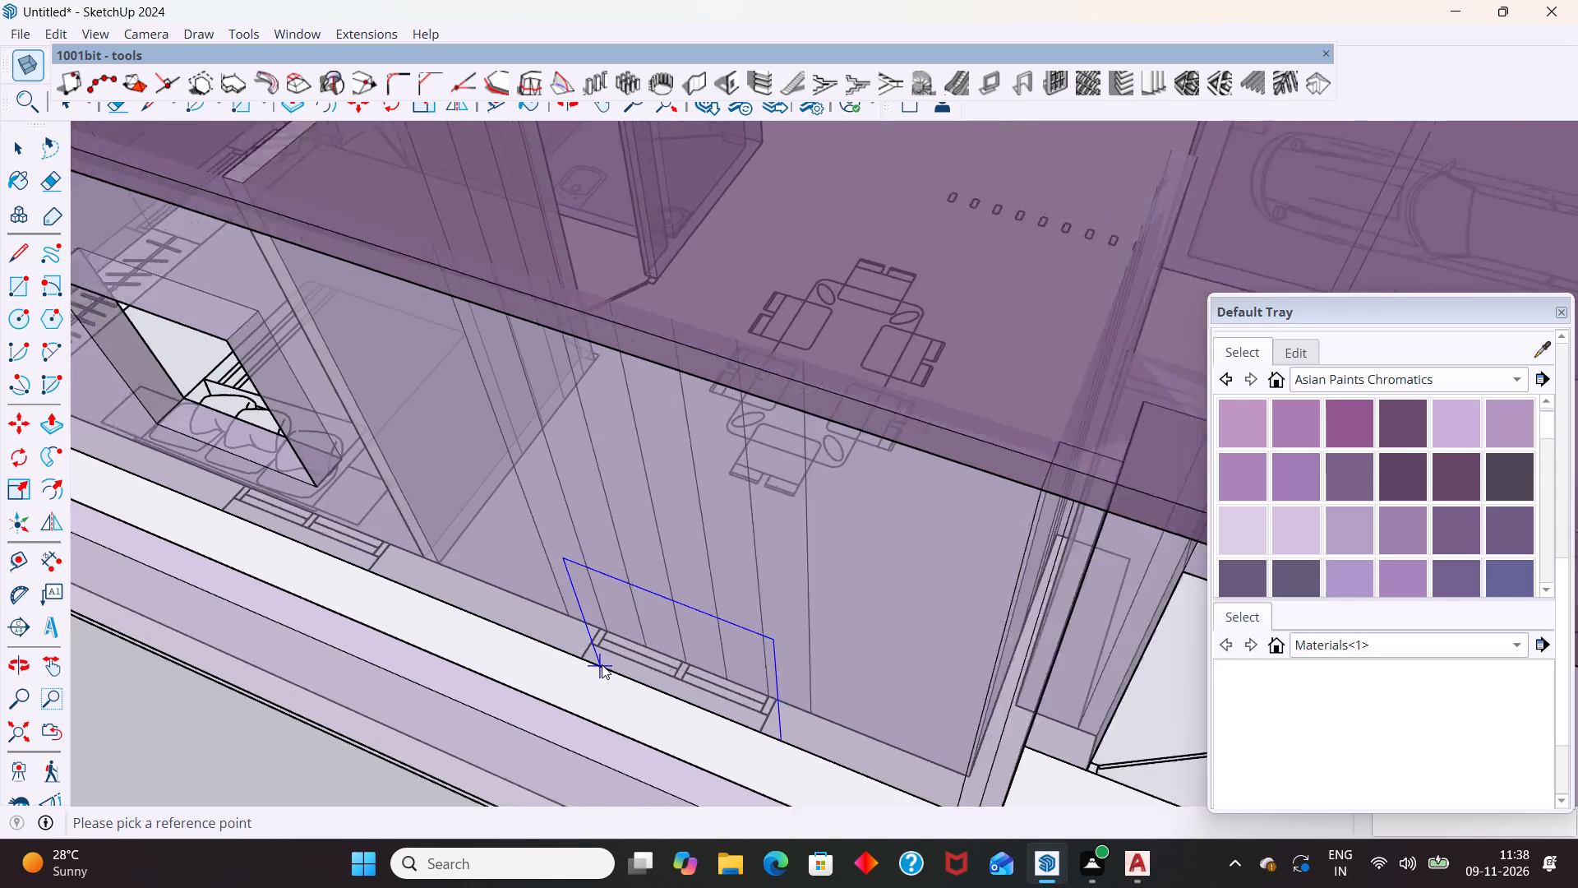
{"action": "scroll", "coordinate": [602, 664], "scroll_direction": "up", "scroll_amount": 1}
{"action": "left_click", "coordinate": [574, 658]}
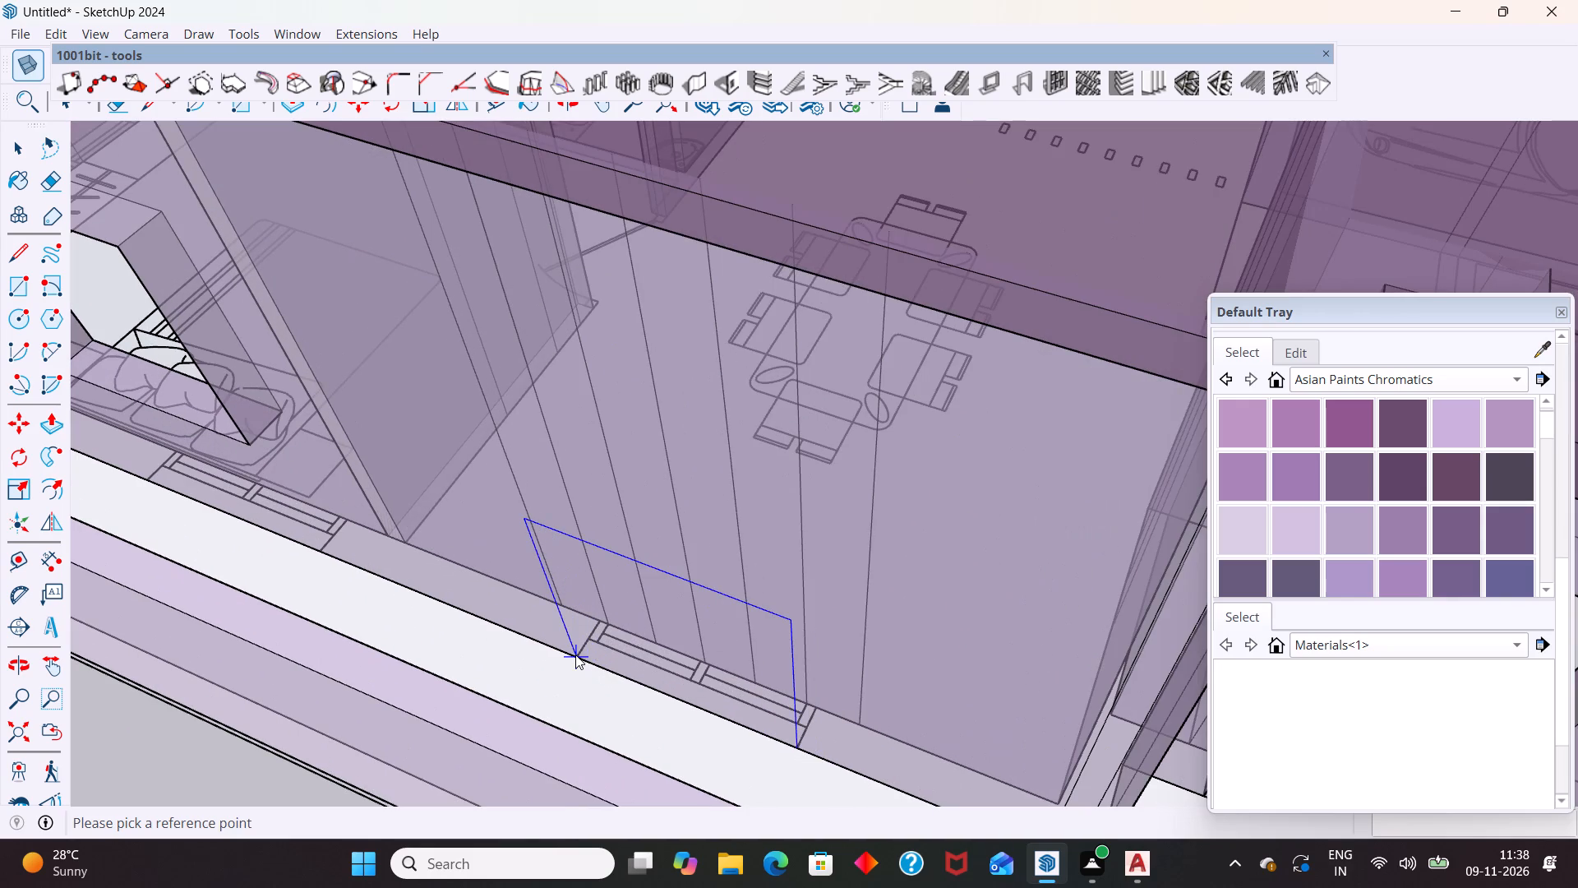
{"action": "left_click", "coordinate": [575, 654]}
{"action": "key", "text": "Up"}
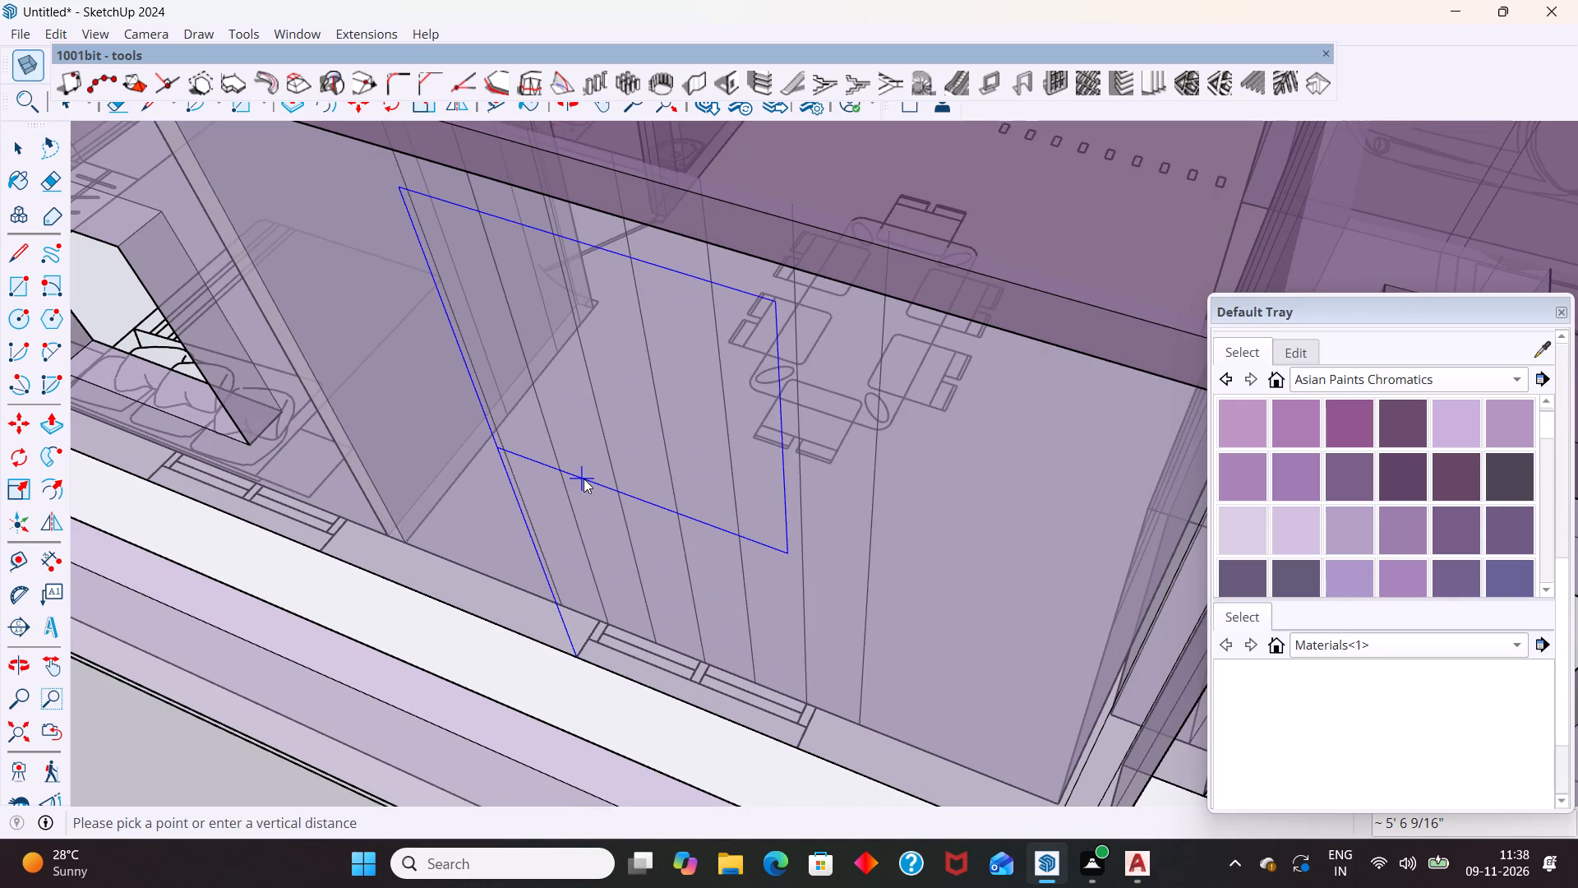
{"action": "type", "text": "3'"}
{"action": "key", "text": "Return"}
{"action": "key", "text": "space"}
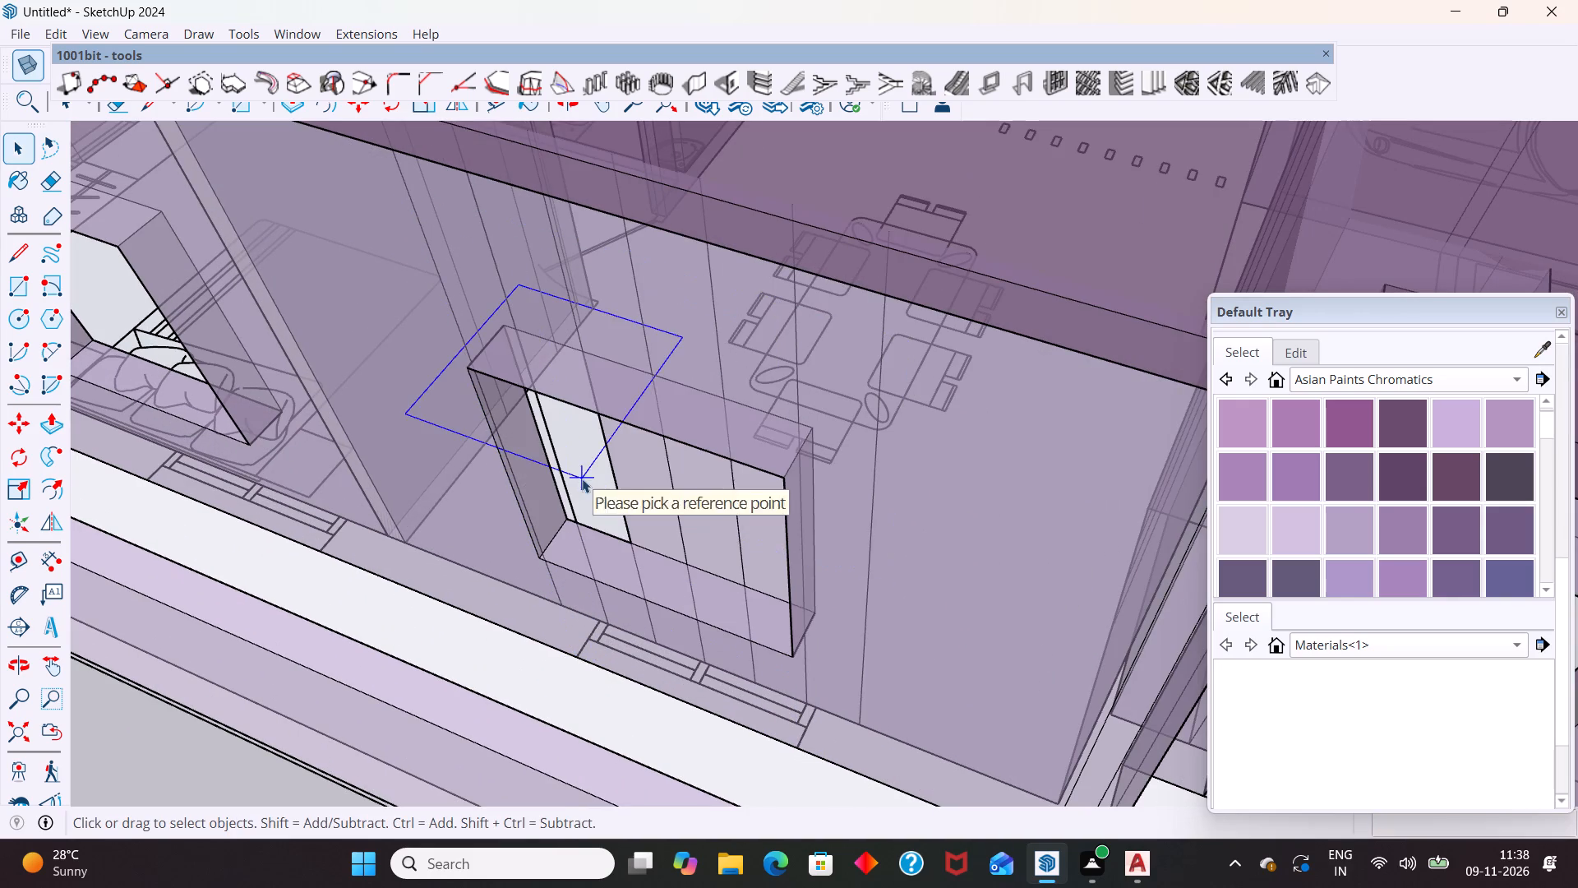
Cut a 4' by 4' opening in the kitchen's outer wall from the window symbol's corner behind the stove, with a 3' vertical distance.
{"action": "scroll", "coordinate": [529, 538], "scroll_direction": "down", "scroll_amount": 11}
{"action": "middle_click_drag", "start_coordinate": [888, 636], "coordinate": [589, 599]}
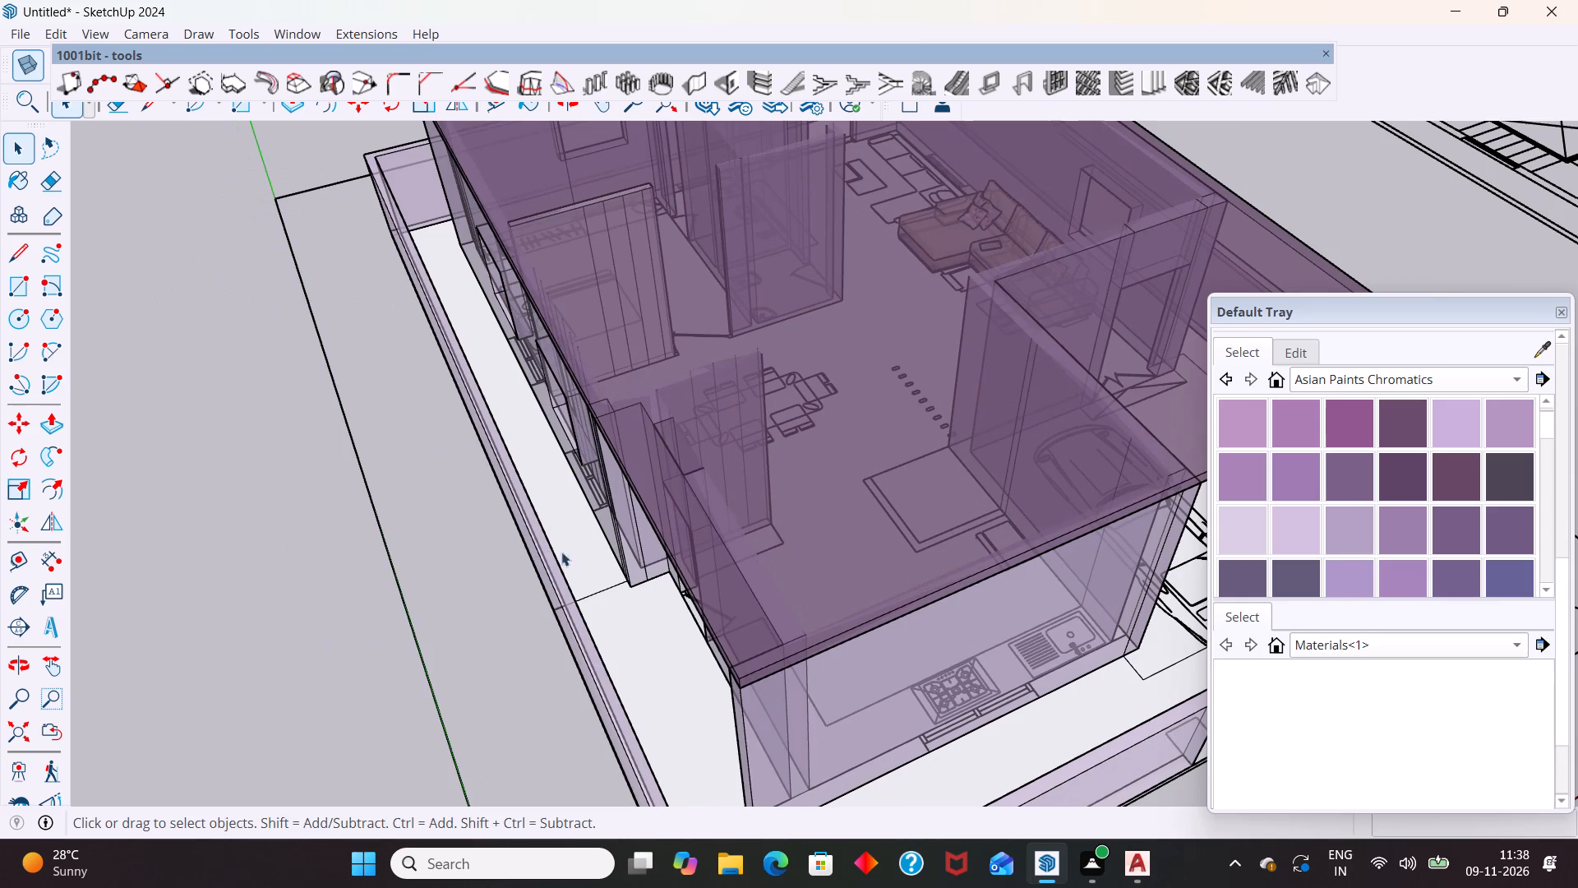
{"action": "middle_click_drag", "start_coordinate": [844, 711], "coordinate": [757, 656]}
{"action": "scroll", "coordinate": [943, 778], "scroll_direction": "up", "scroll_amount": 3}
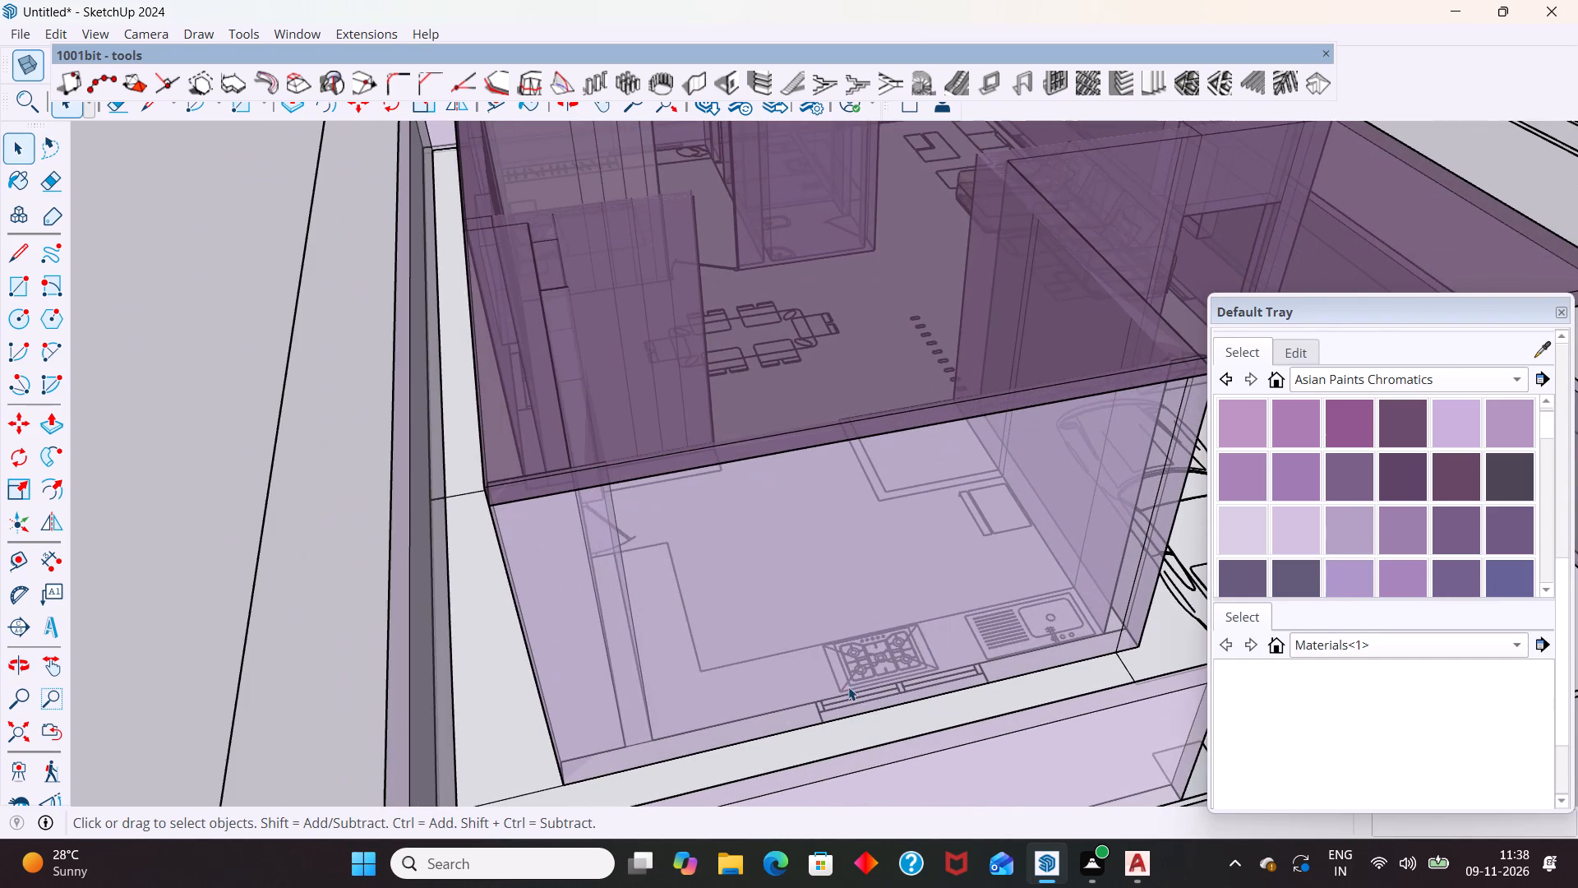
{"action": "scroll", "coordinate": [835, 611], "scroll_direction": "down", "scroll_amount": 5}
{"action": "middle_click_drag", "start_coordinate": [919, 678], "coordinate": [723, 710]}
{"action": "scroll", "coordinate": [682, 639], "scroll_direction": "up", "scroll_amount": 5}
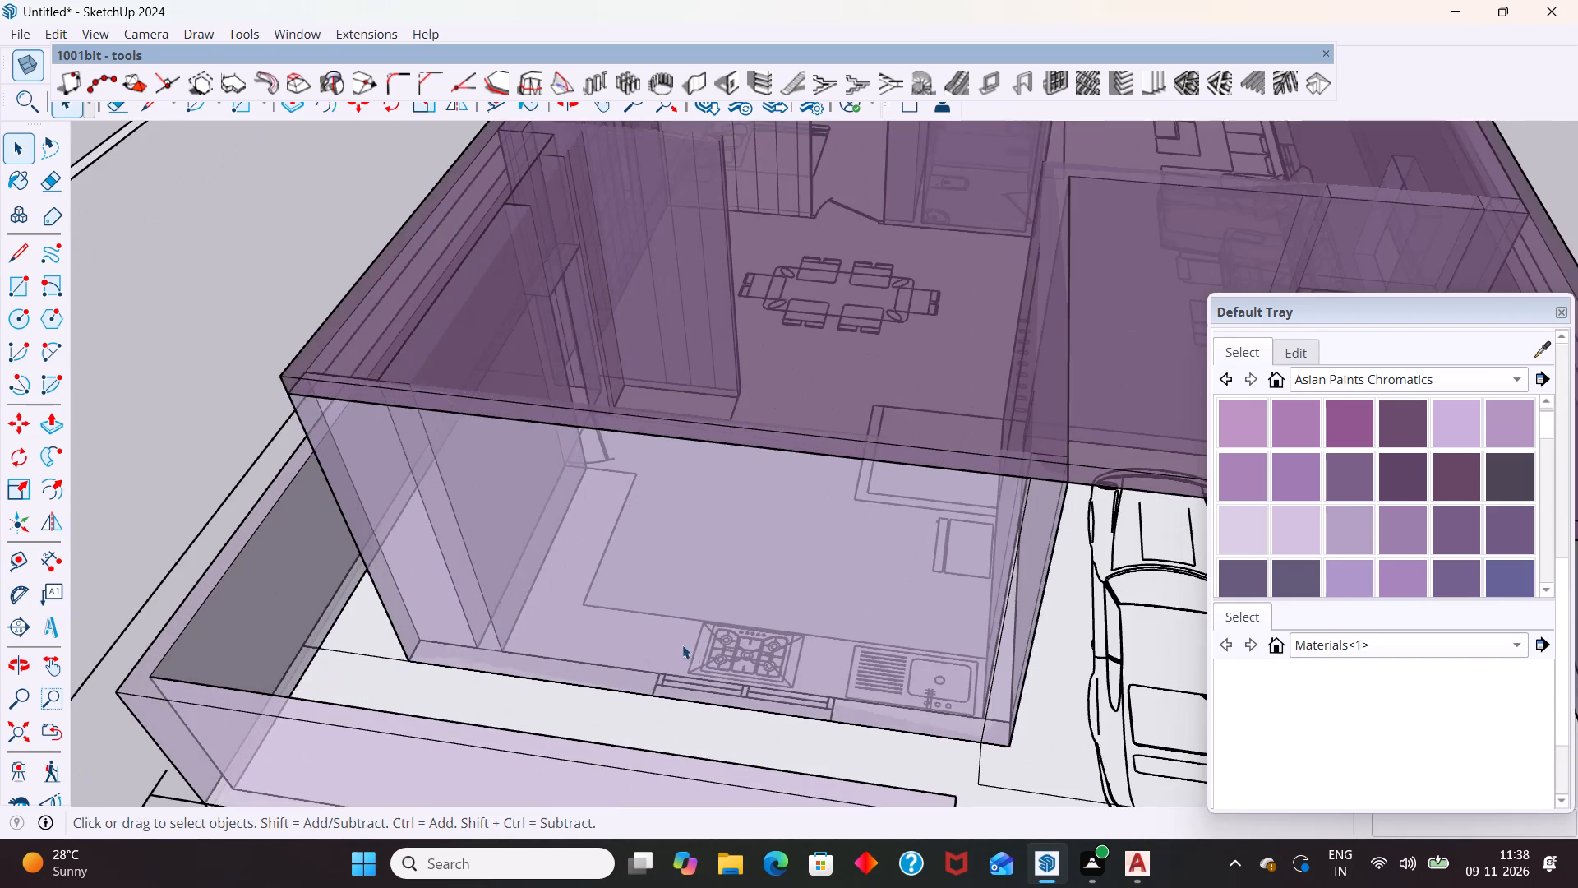
{"action": "scroll", "coordinate": [732, 714], "scroll_direction": "up", "scroll_amount": 1}
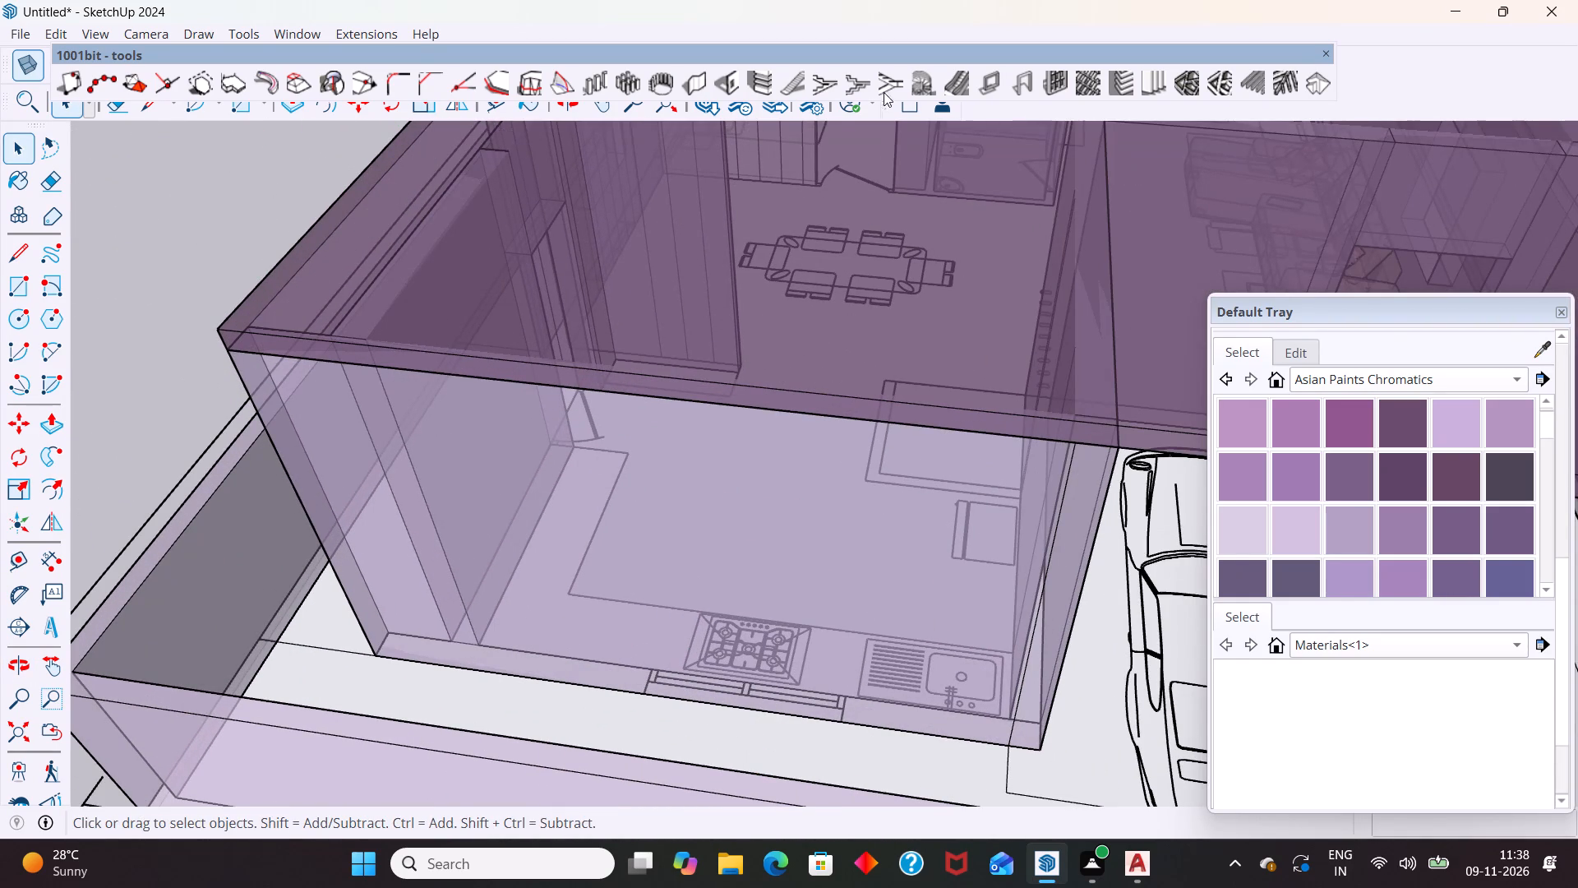
{"action": "left_click", "coordinate": [731, 73]}
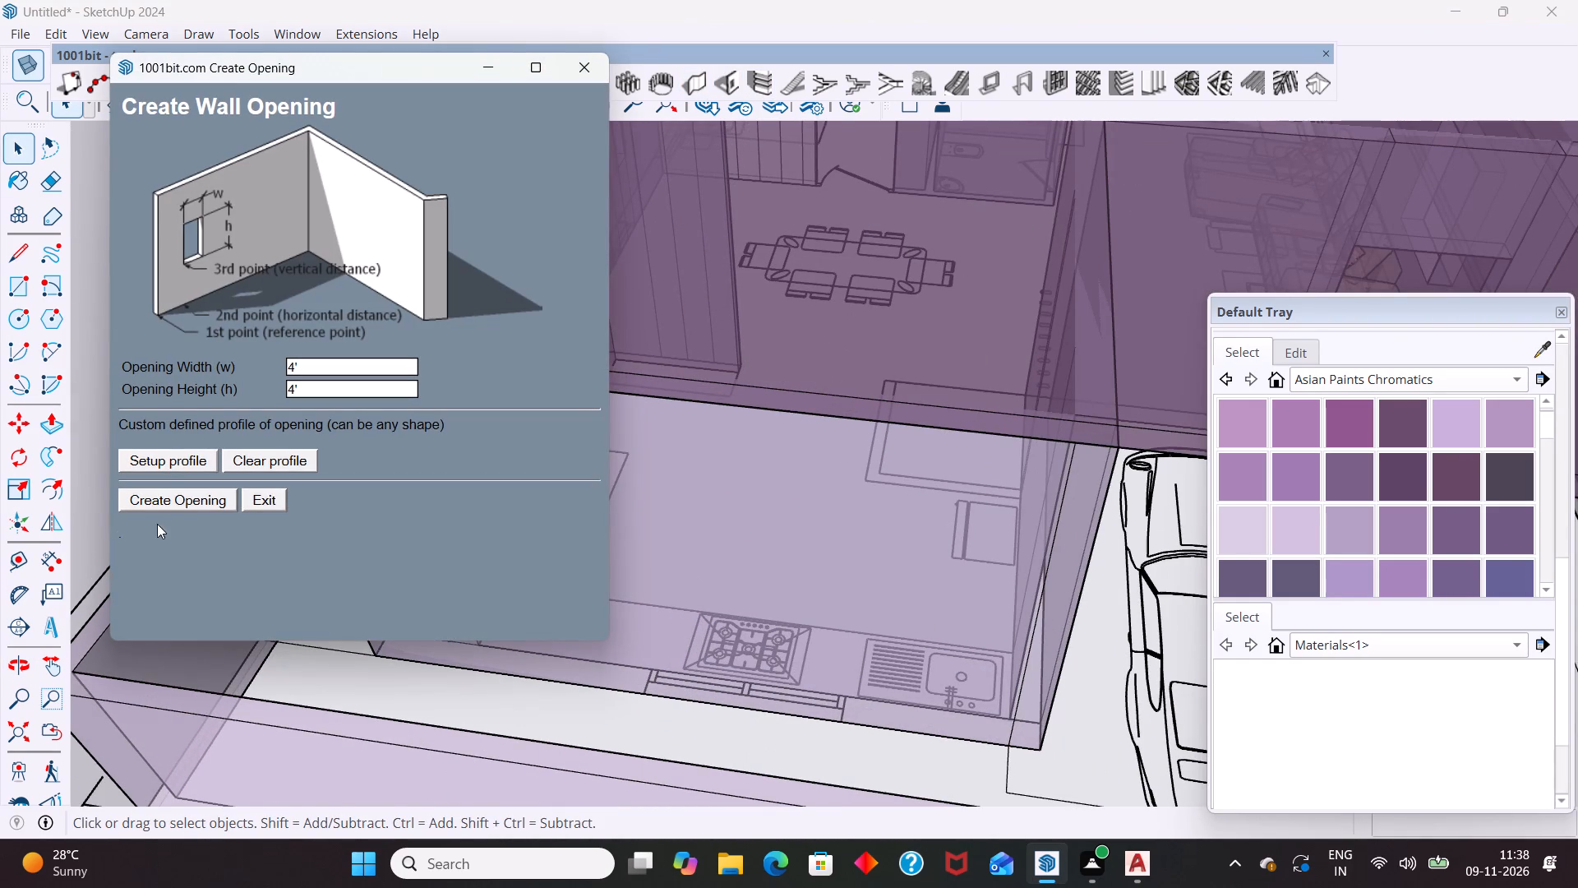
{"action": "left_click", "coordinate": [171, 499]}
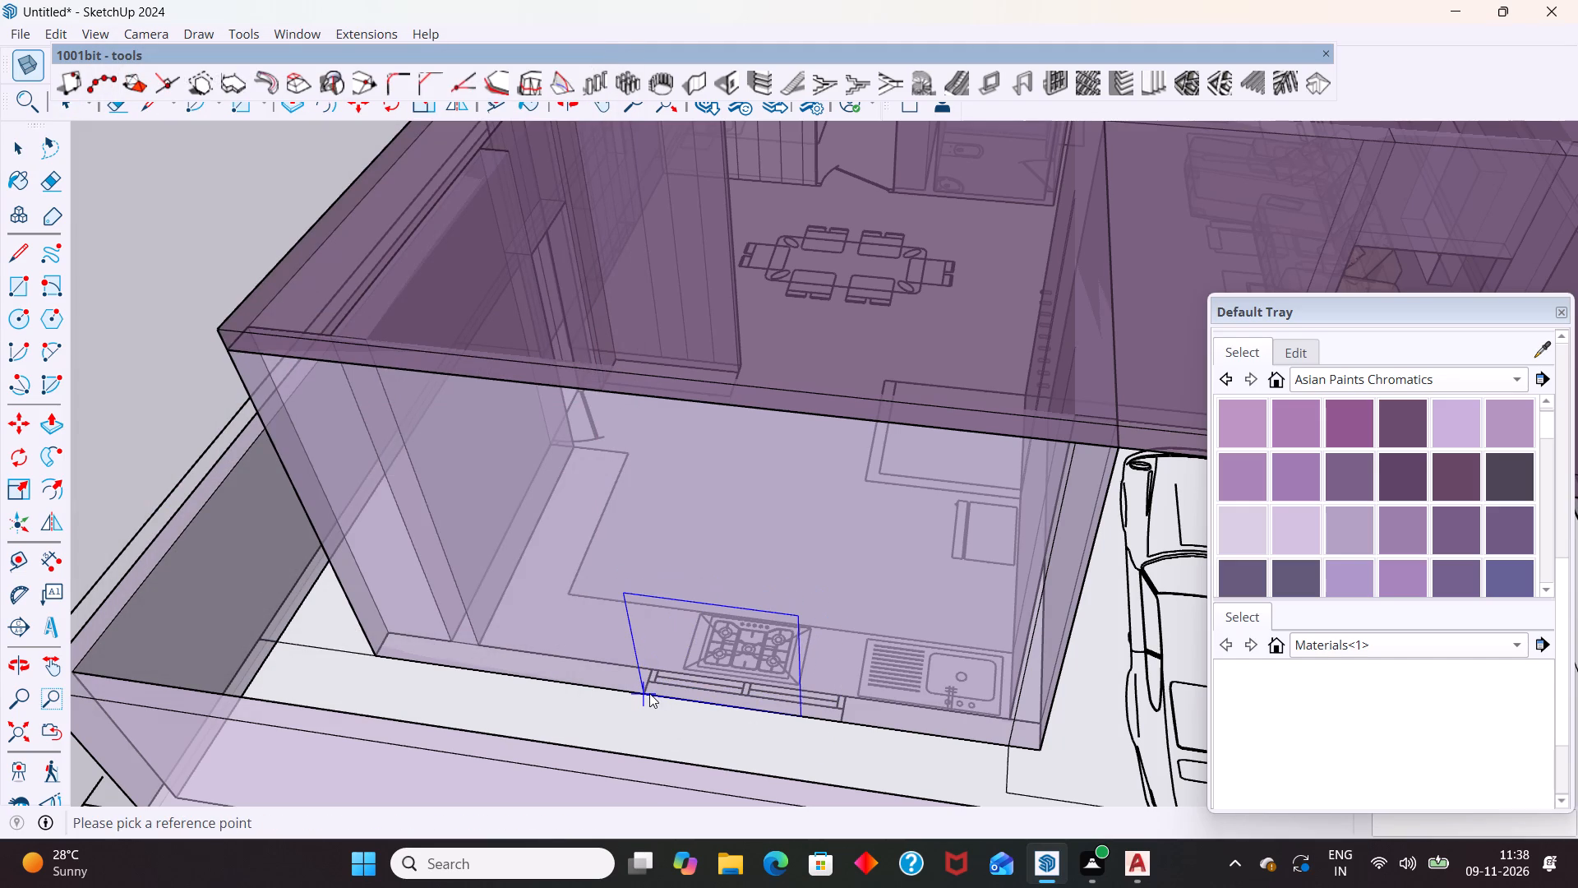
{"action": "left_click", "coordinate": [647, 693]}
{"action": "left_click", "coordinate": [647, 693]}
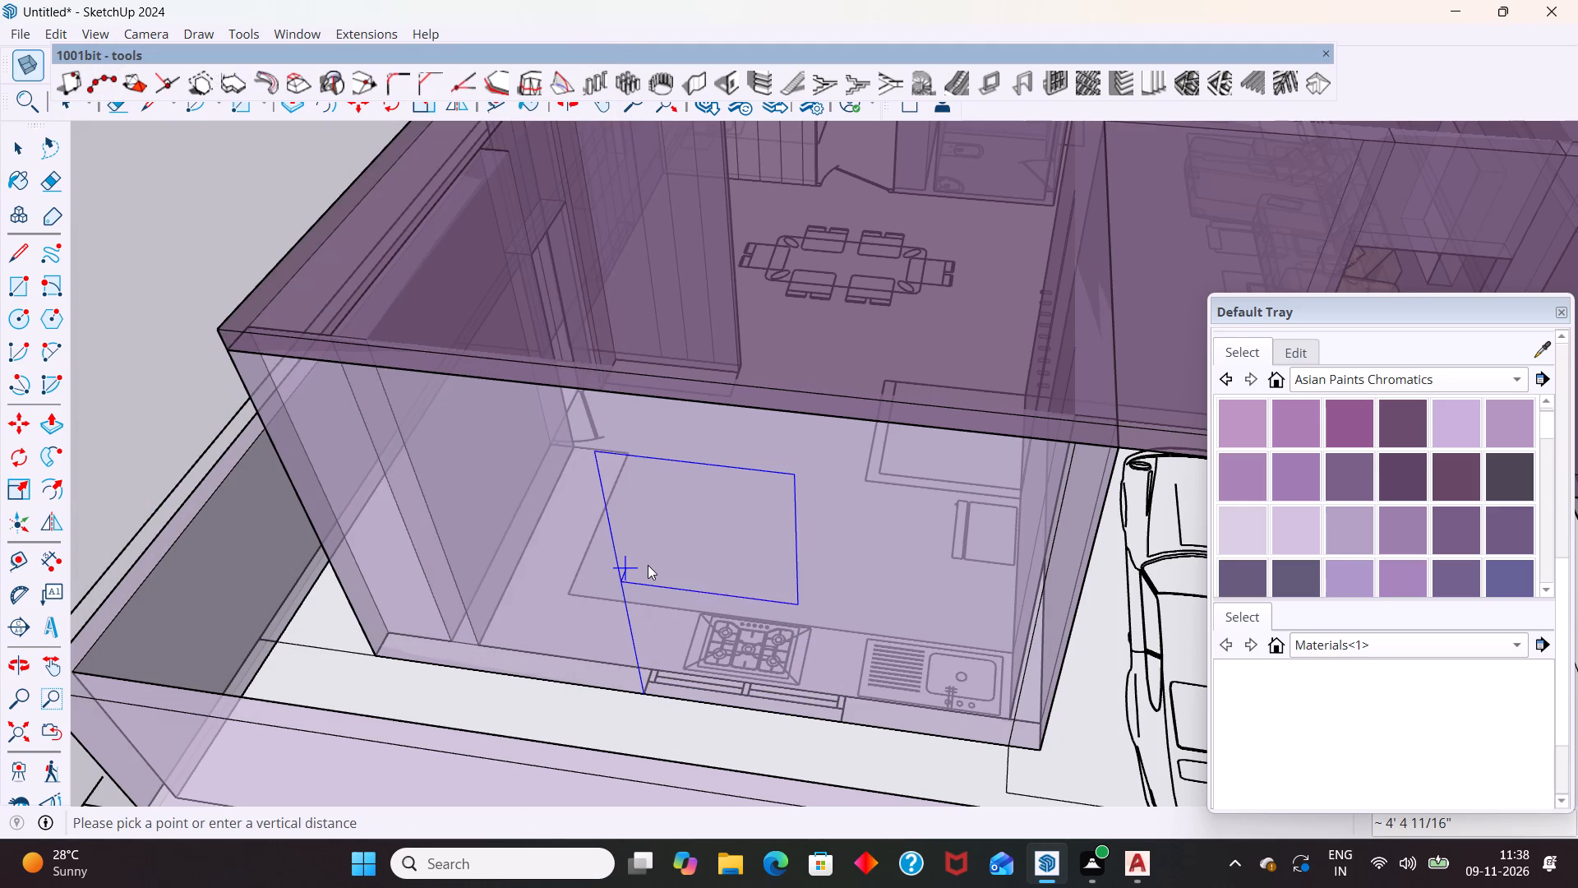
{"action": "key", "text": "3"}
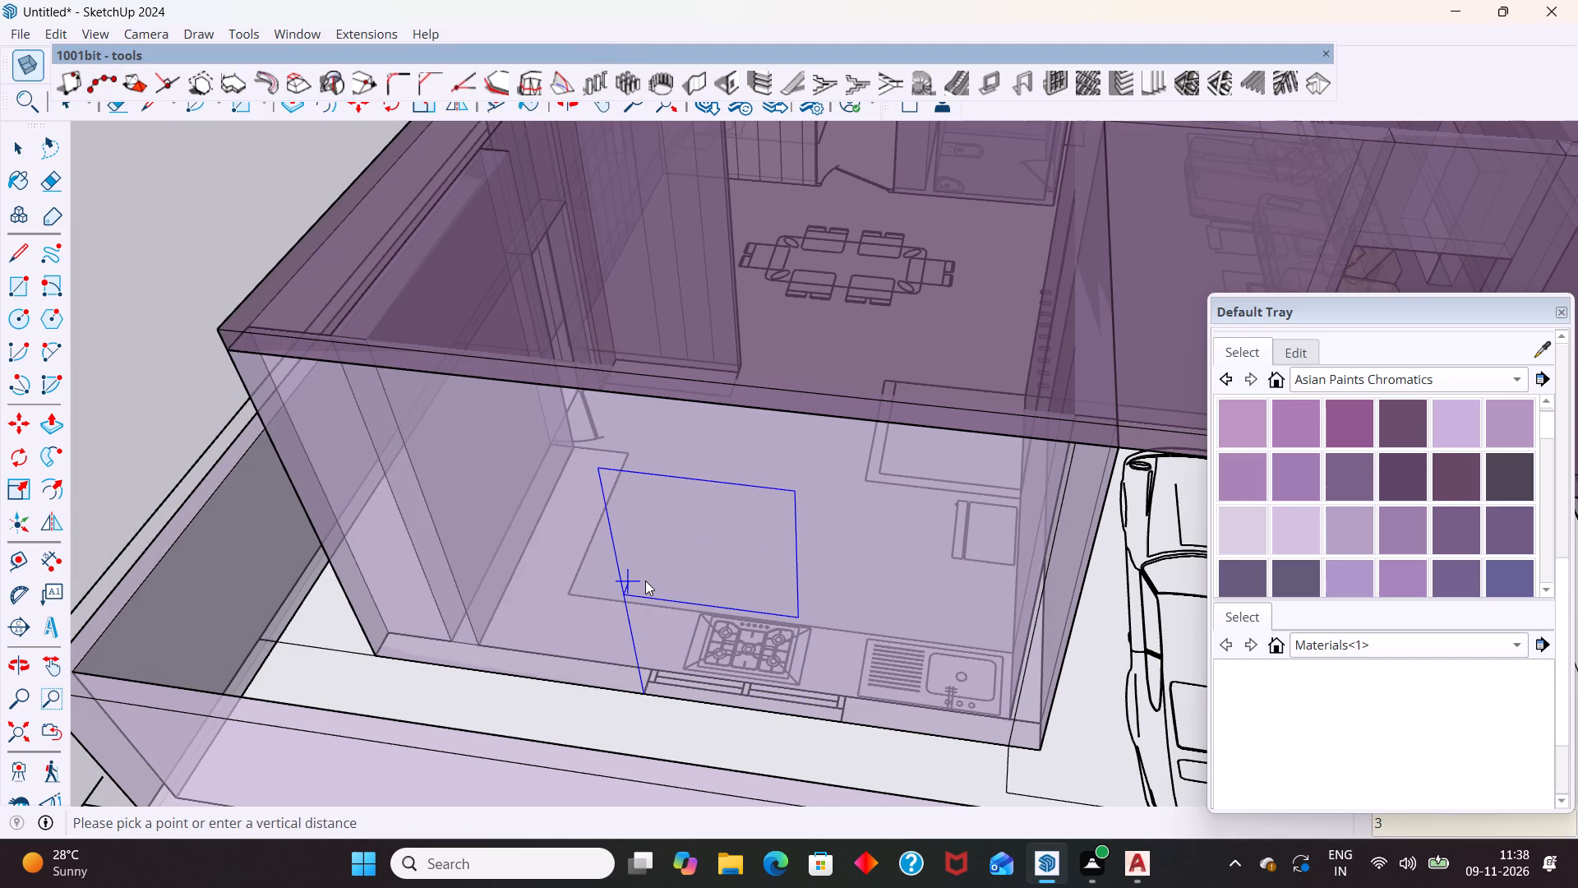
{"action": "key", "text": "apostrophe"}
{"action": "key", "text": "Return"}
{"action": "key", "text": "space"}
Examine the house from the kitchen, car porch and living room sides for window symbols still lacking wall openings.
{"action": "scroll", "coordinate": [623, 596], "scroll_direction": "down", "scroll_amount": 5}
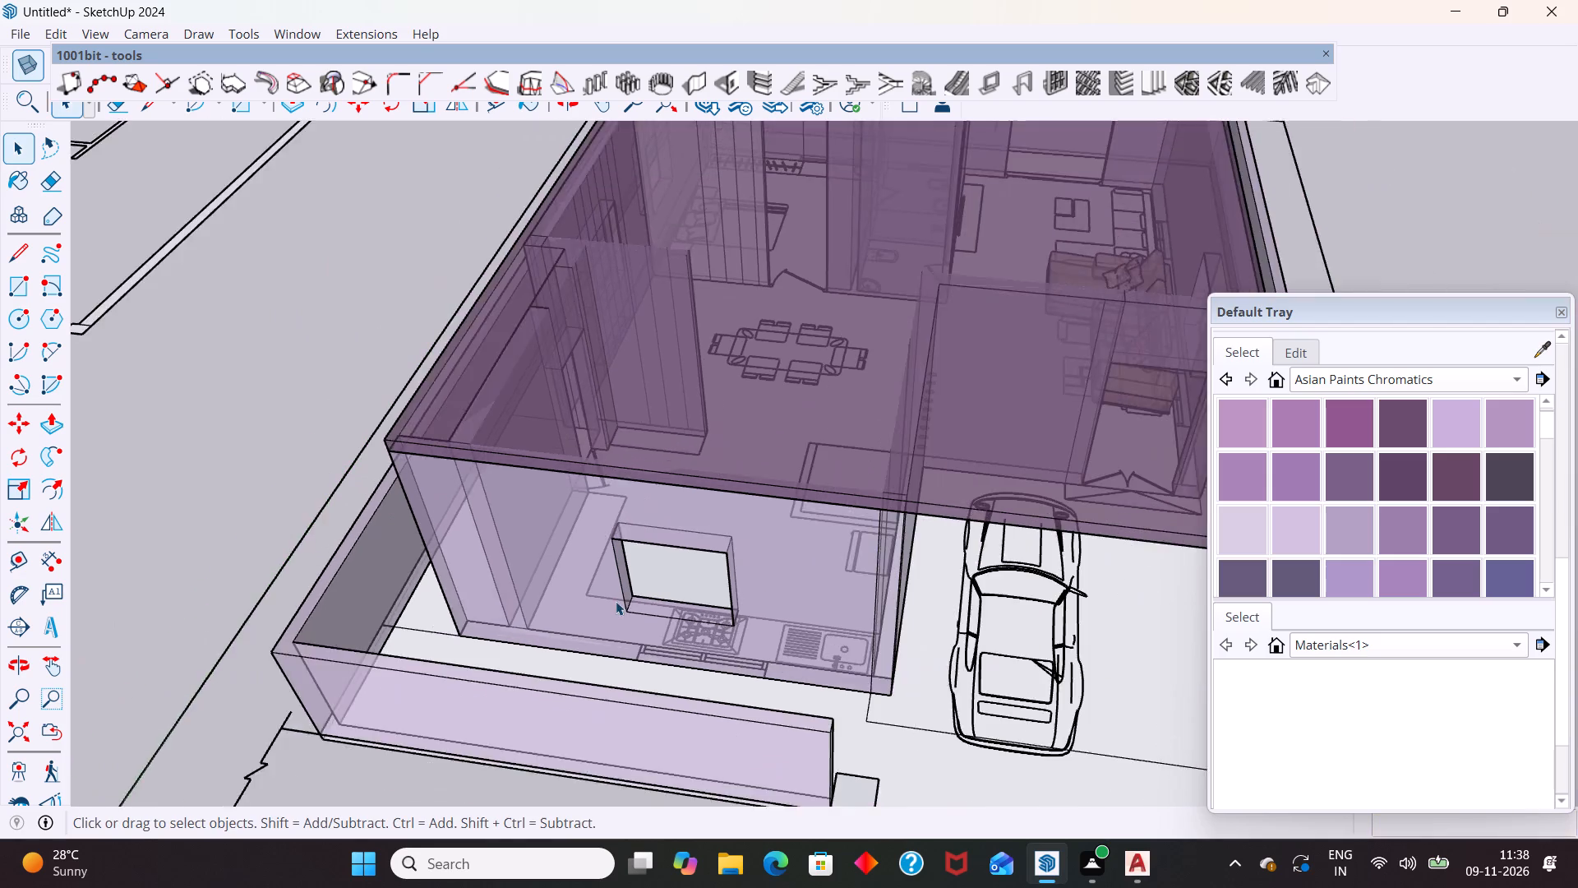
{"action": "scroll", "coordinate": [616, 601], "scroll_direction": "down", "scroll_amount": 4}
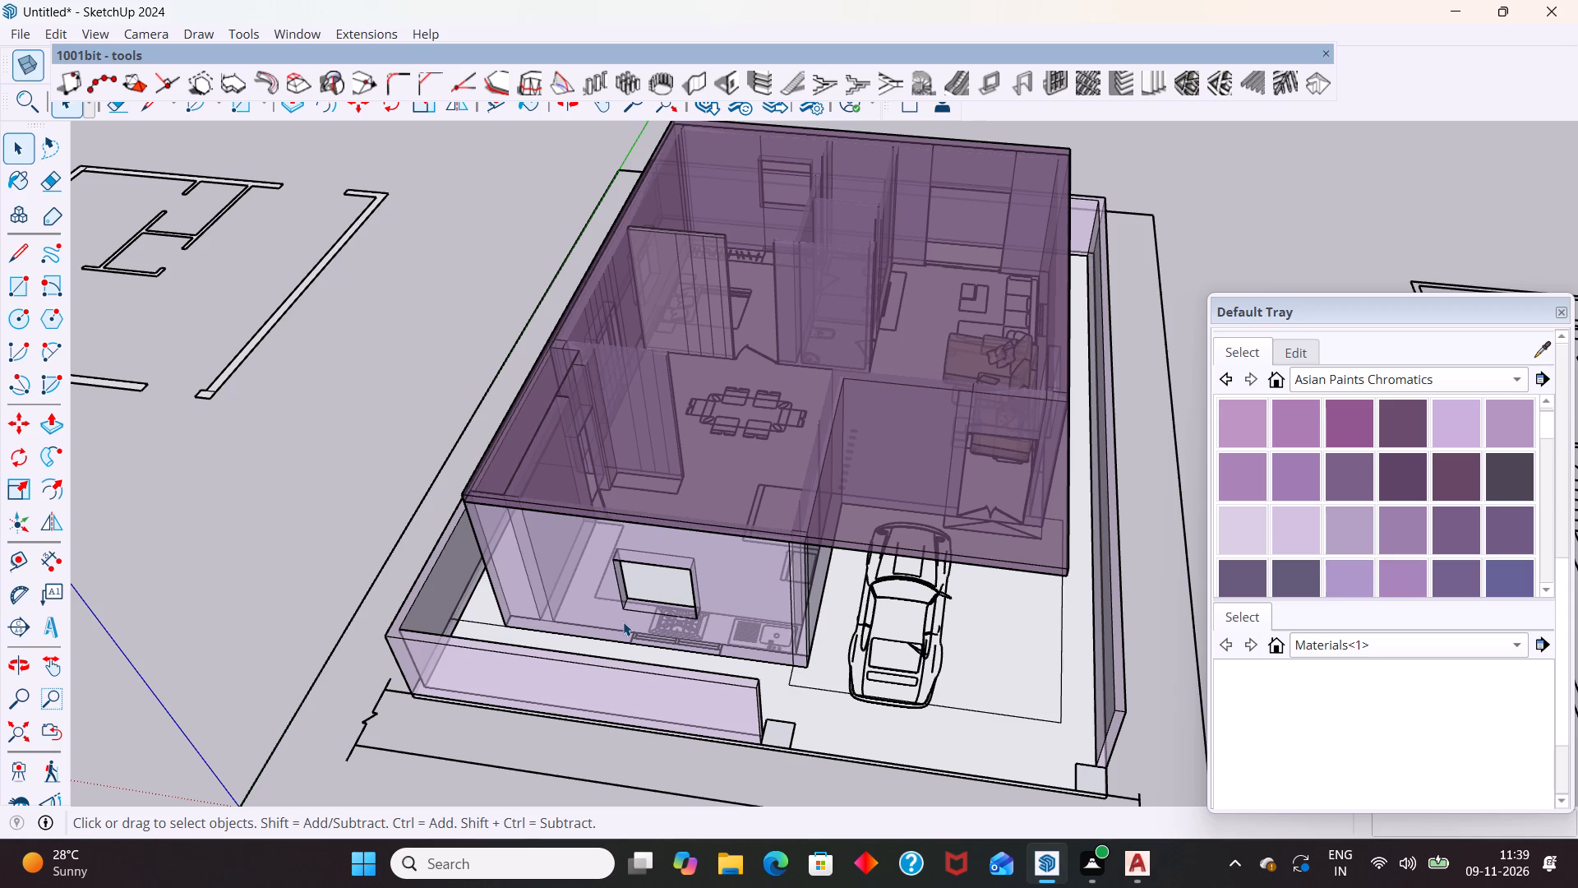
{"action": "left_click_drag", "start_coordinate": [643, 659], "coordinate": [817, 887]}
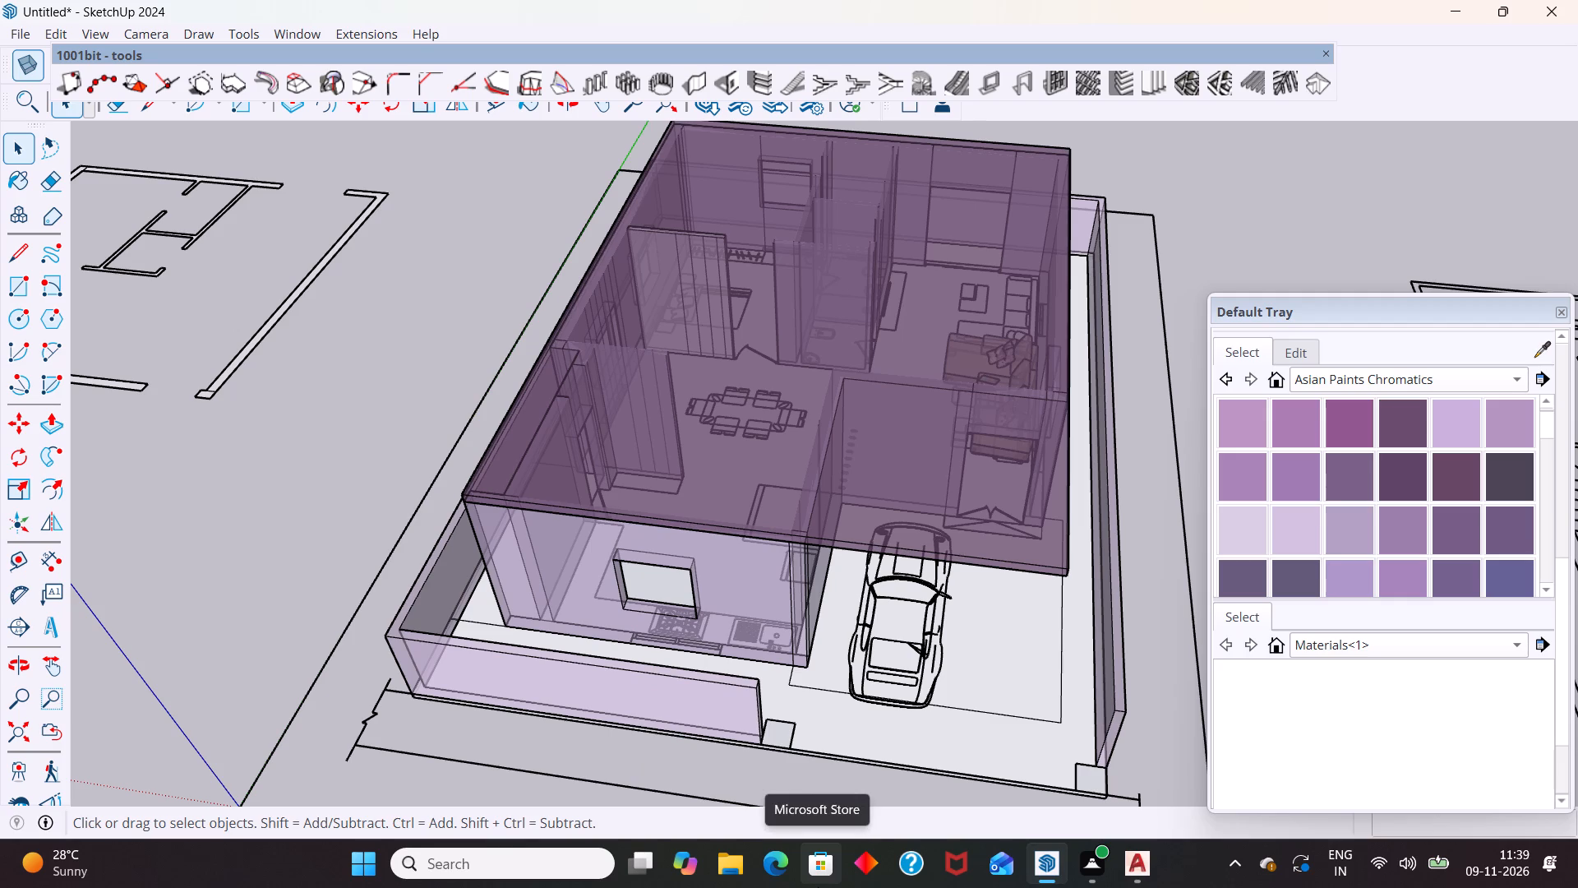
{"action": "scroll", "coordinate": [821, 363], "scroll_direction": "down", "scroll_amount": 6}
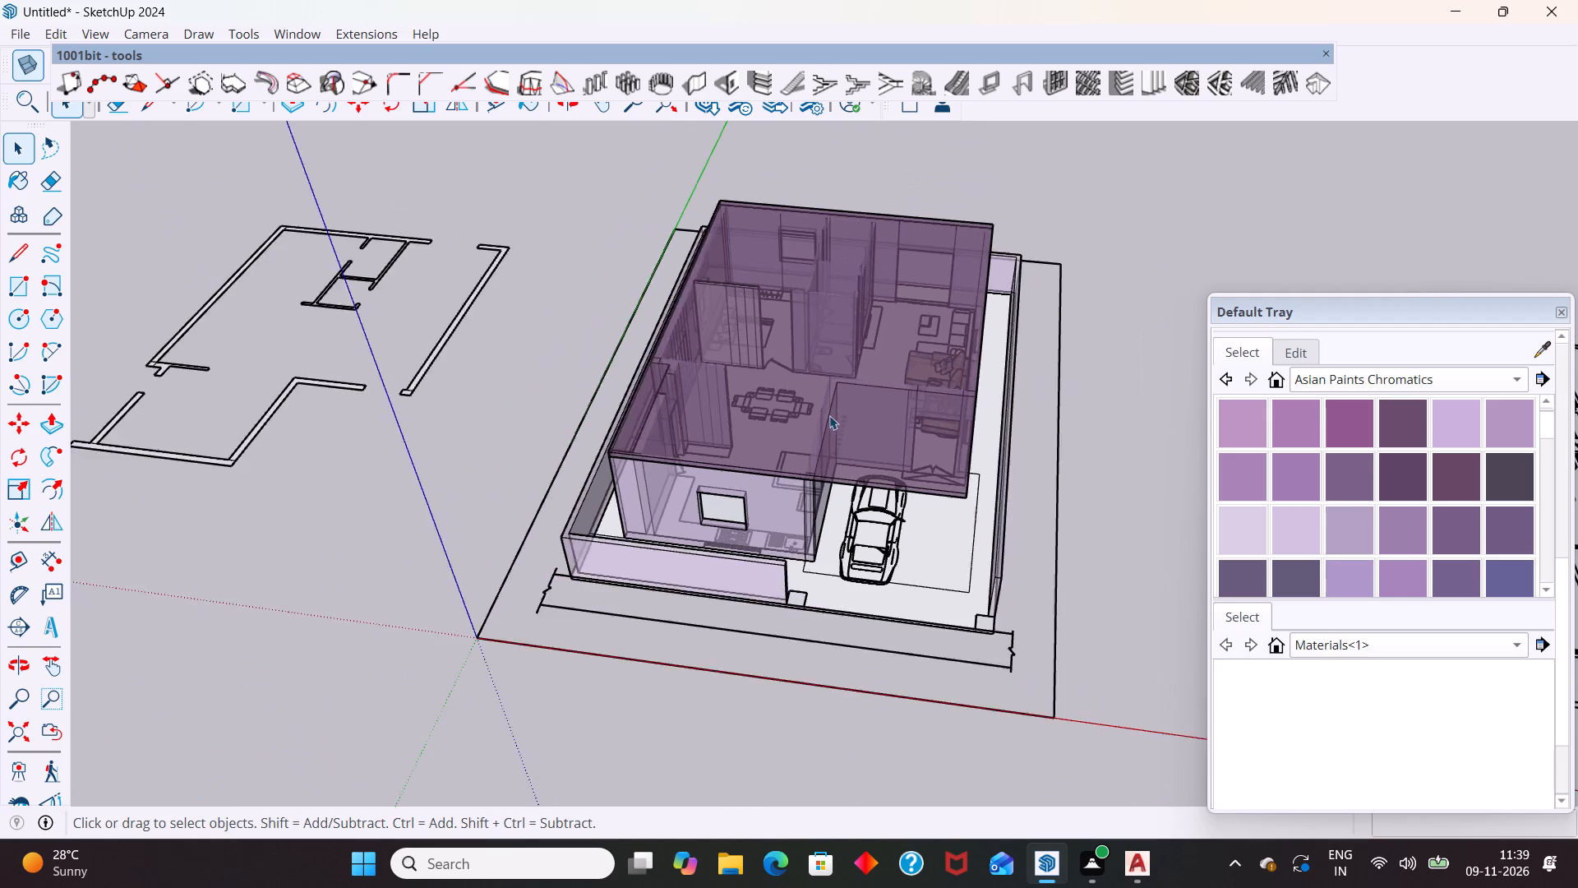
{"action": "scroll", "coordinate": [870, 464], "scroll_direction": "down", "scroll_amount": 3}
{"action": "middle_click_drag", "start_coordinate": [1108, 595], "coordinate": [882, 591]}
{"action": "scroll", "coordinate": [925, 615], "scroll_direction": "up", "scroll_amount": 1}
{"action": "scroll", "coordinate": [940, 447], "scroll_direction": "up", "scroll_amount": 4}
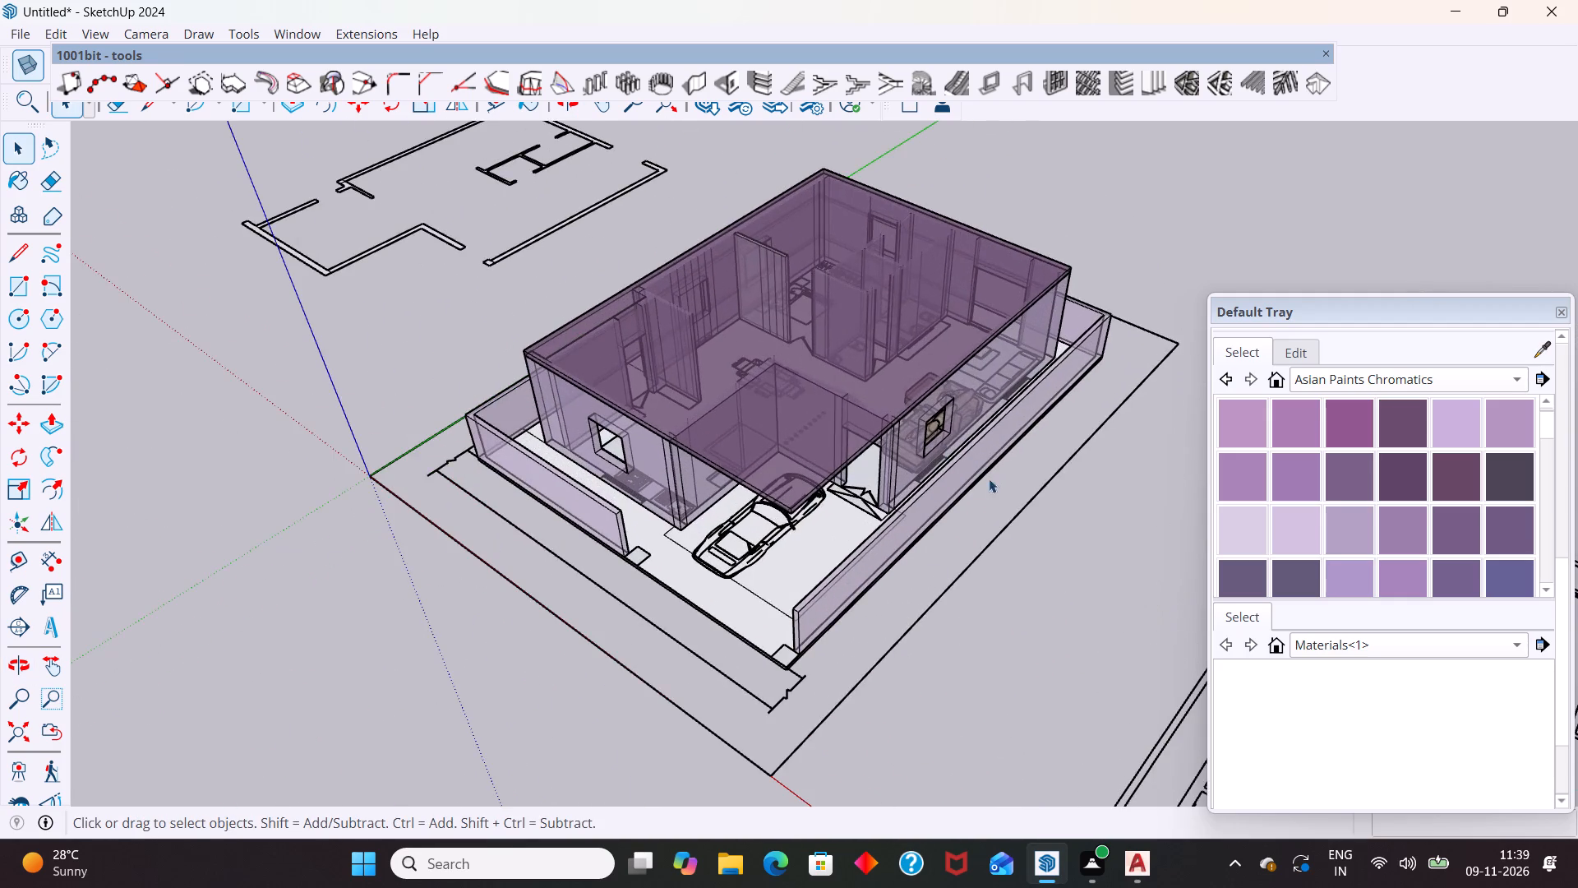
{"action": "middle_click_drag", "start_coordinate": [973, 486], "coordinate": [843, 492]}
{"action": "middle_click_drag", "start_coordinate": [814, 469], "coordinate": [800, 432]}
{"action": "scroll", "coordinate": [810, 463], "scroll_direction": "up", "scroll_amount": 2}
{"action": "scroll", "coordinate": [964, 397], "scroll_direction": "up", "scroll_amount": 4}
{"action": "middle_click_drag", "start_coordinate": [713, 529], "coordinate": [835, 445]}
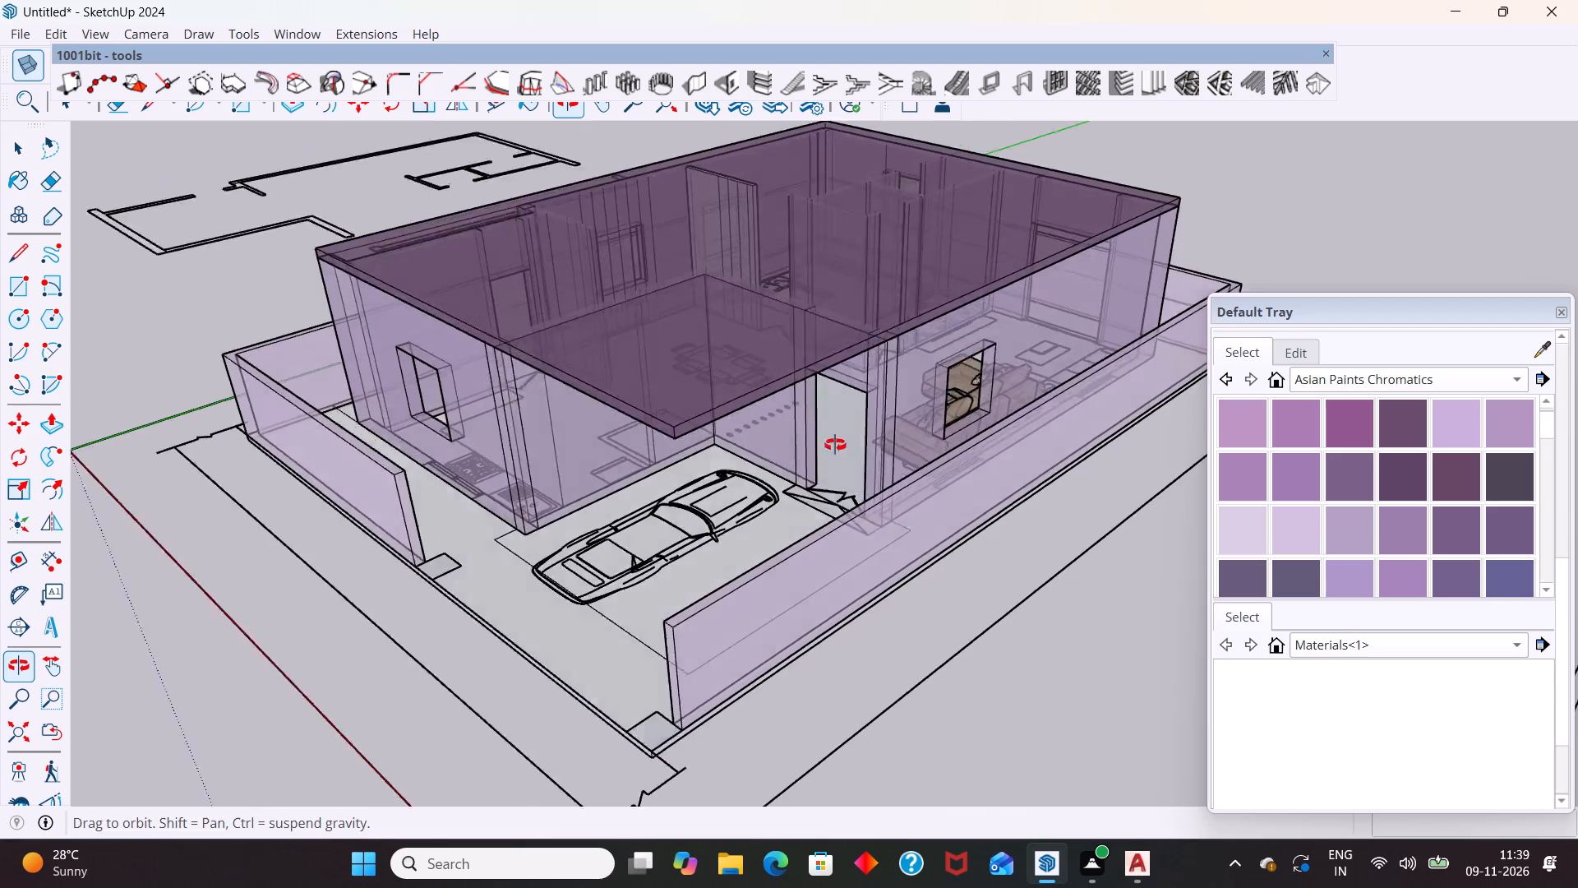
{"action": "middle_click_drag", "start_coordinate": [835, 445], "coordinate": [895, 363]}
{"action": "middle_click_drag", "start_coordinate": [852, 461], "coordinate": [570, 524]}
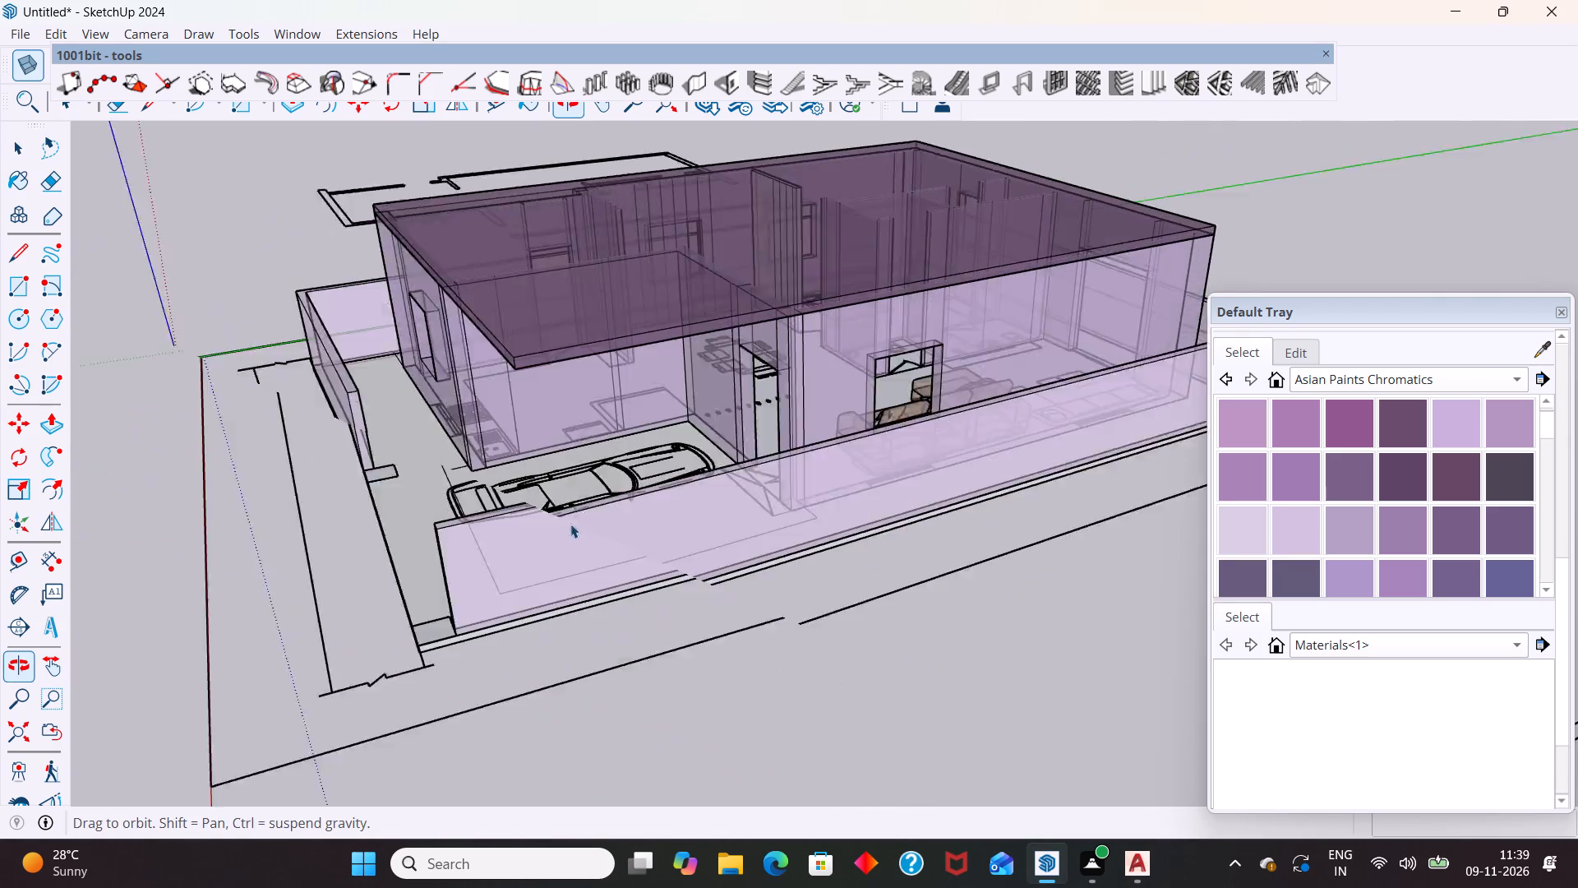
{"action": "middle_click_drag", "start_coordinate": [570, 524], "coordinate": [576, 525]}
{"action": "middle_click_drag", "start_coordinate": [1207, 384], "coordinate": [901, 474]}
{"action": "scroll", "coordinate": [888, 349], "scroll_direction": "down", "scroll_amount": 5}
{"action": "middle_click_drag", "start_coordinate": [1087, 442], "coordinate": [868, 616]}
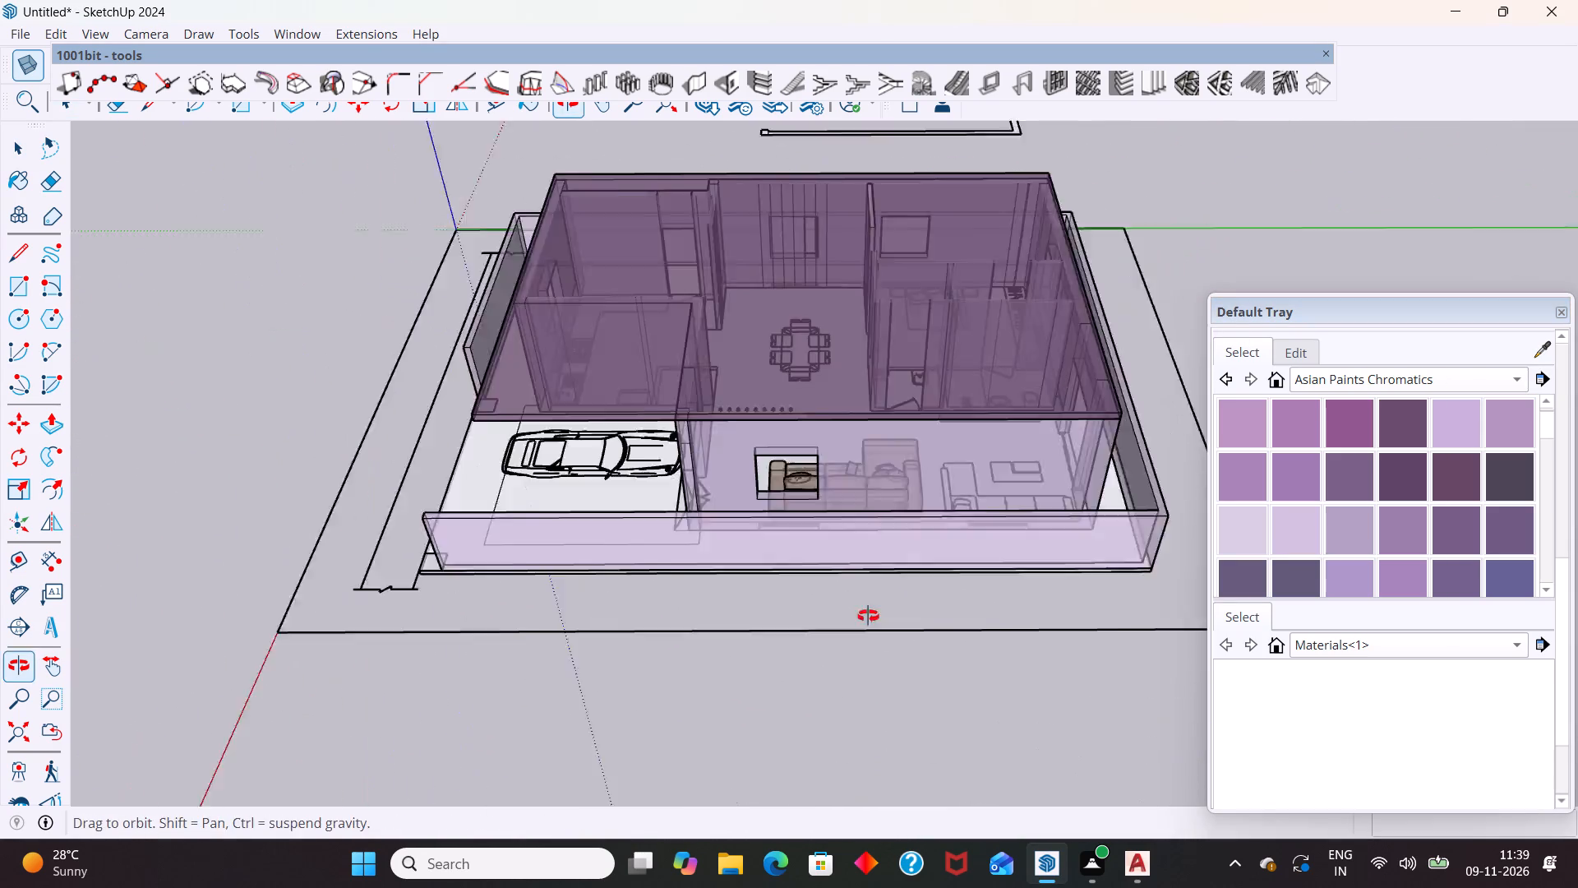
{"action": "middle_click_drag", "start_coordinate": [868, 616], "coordinate": [840, 627]}
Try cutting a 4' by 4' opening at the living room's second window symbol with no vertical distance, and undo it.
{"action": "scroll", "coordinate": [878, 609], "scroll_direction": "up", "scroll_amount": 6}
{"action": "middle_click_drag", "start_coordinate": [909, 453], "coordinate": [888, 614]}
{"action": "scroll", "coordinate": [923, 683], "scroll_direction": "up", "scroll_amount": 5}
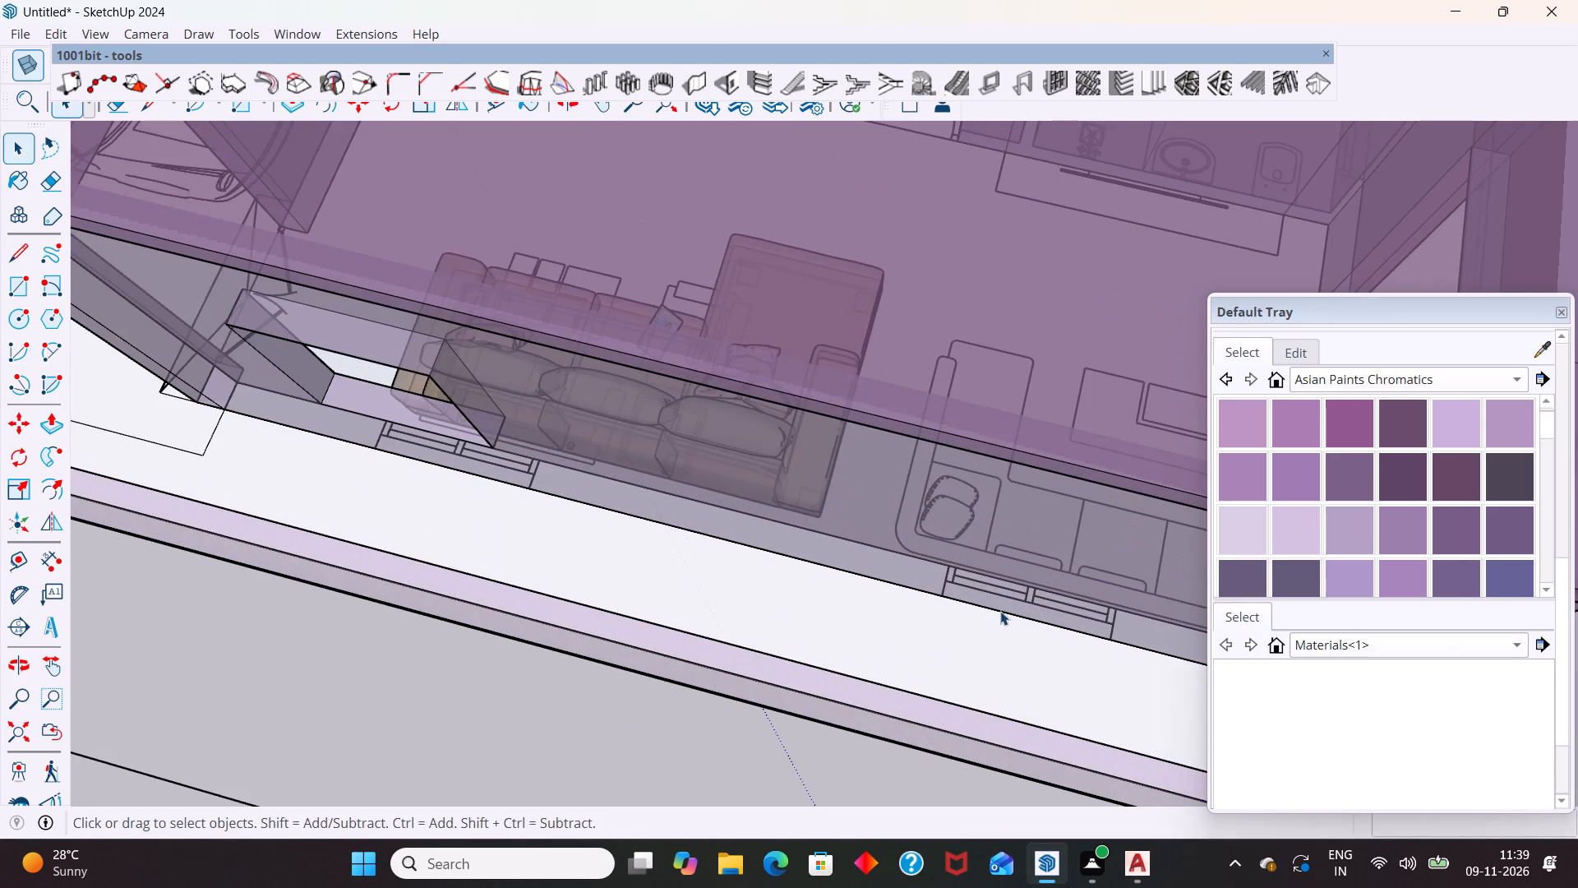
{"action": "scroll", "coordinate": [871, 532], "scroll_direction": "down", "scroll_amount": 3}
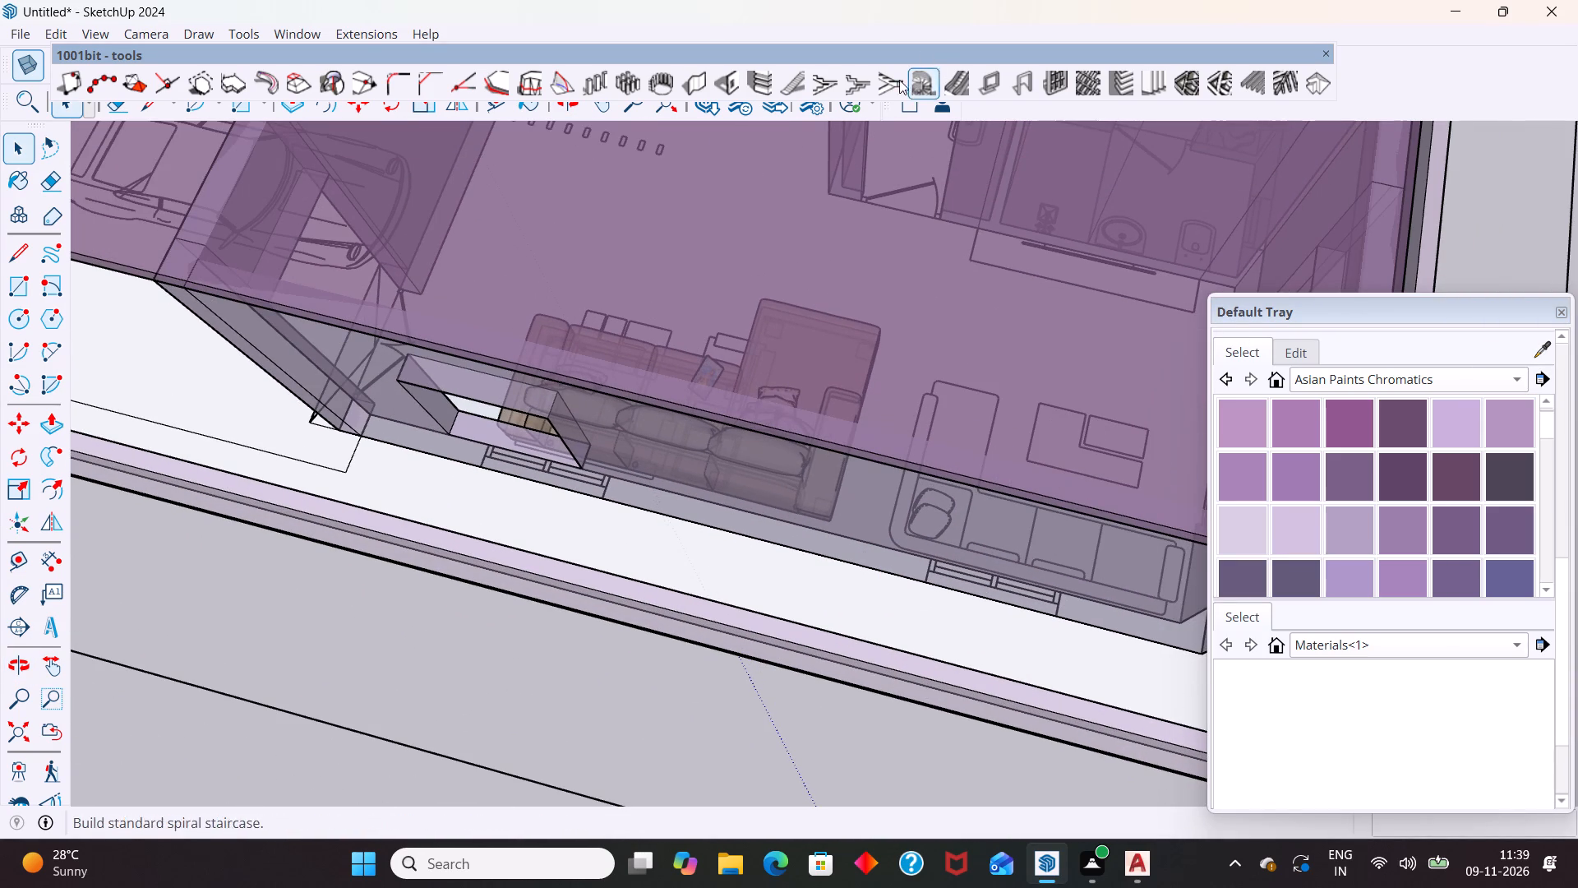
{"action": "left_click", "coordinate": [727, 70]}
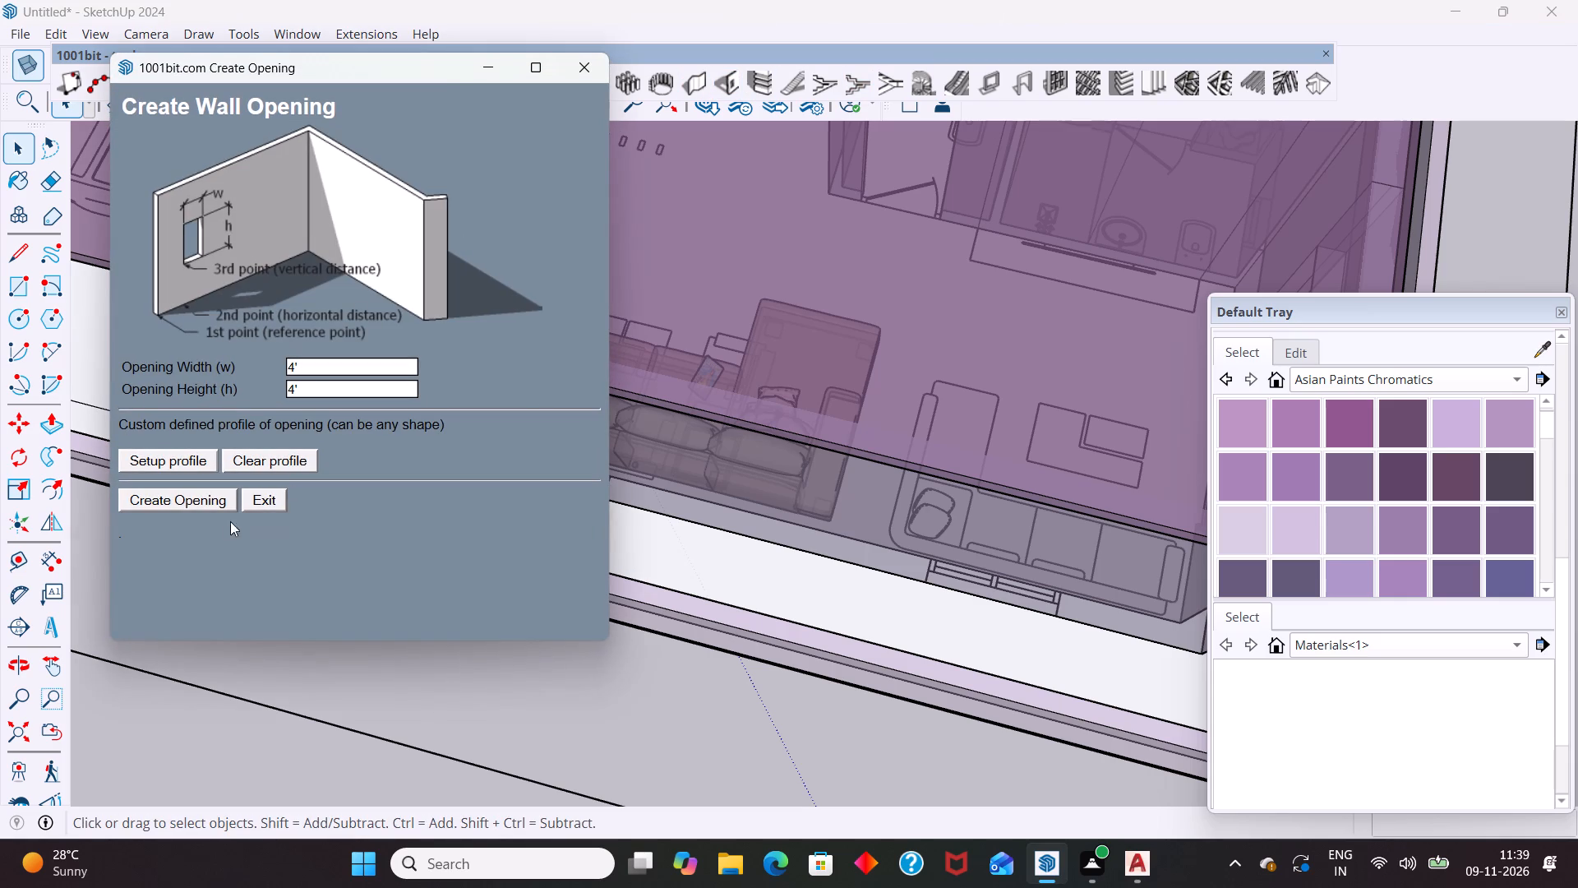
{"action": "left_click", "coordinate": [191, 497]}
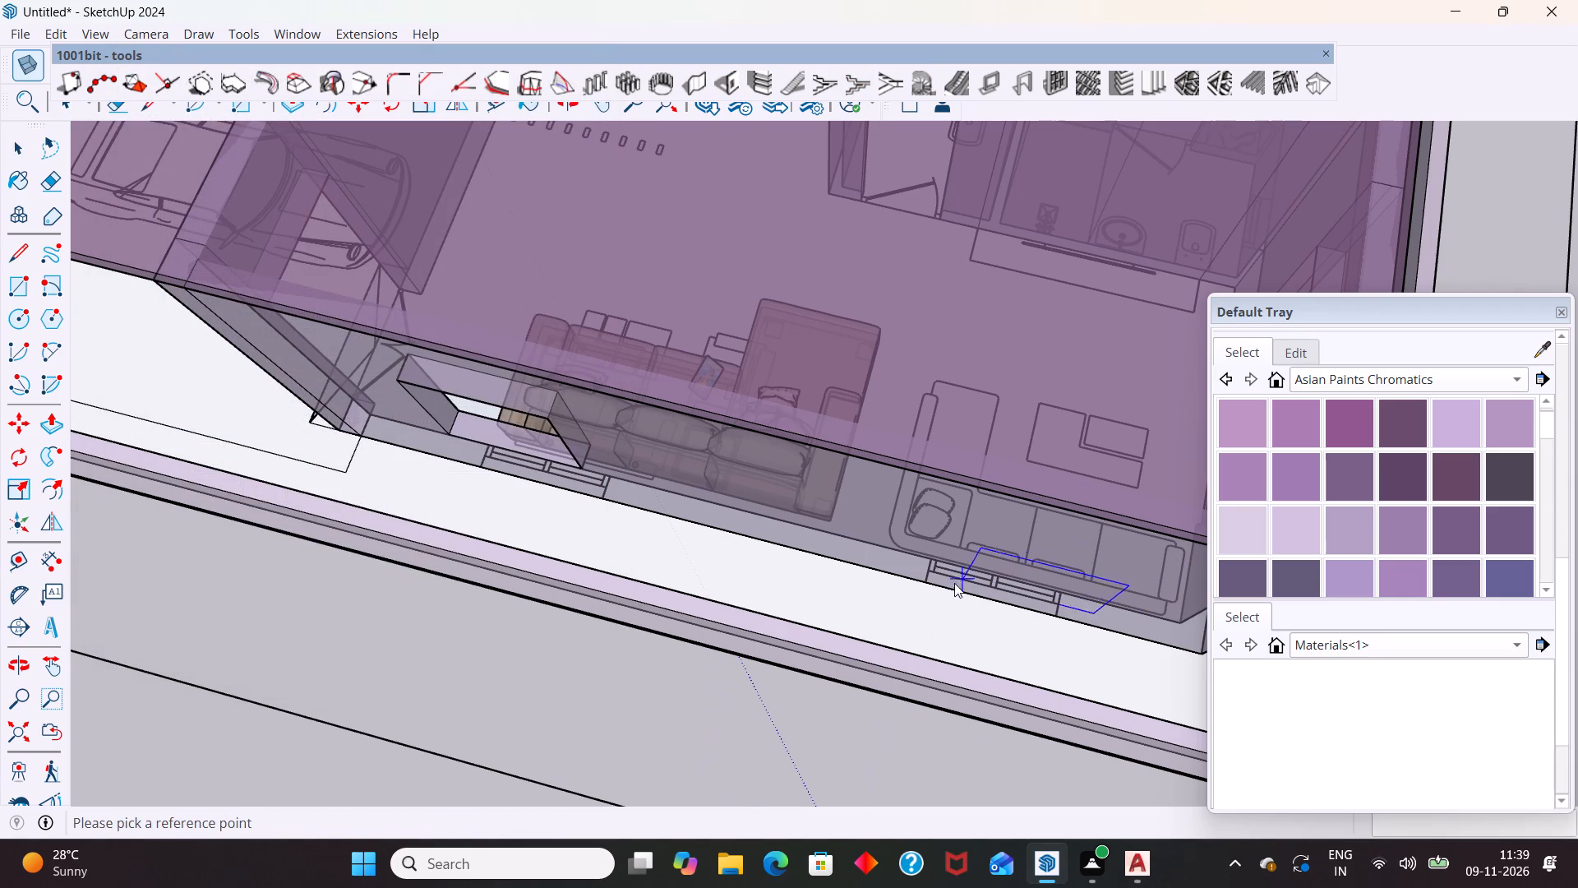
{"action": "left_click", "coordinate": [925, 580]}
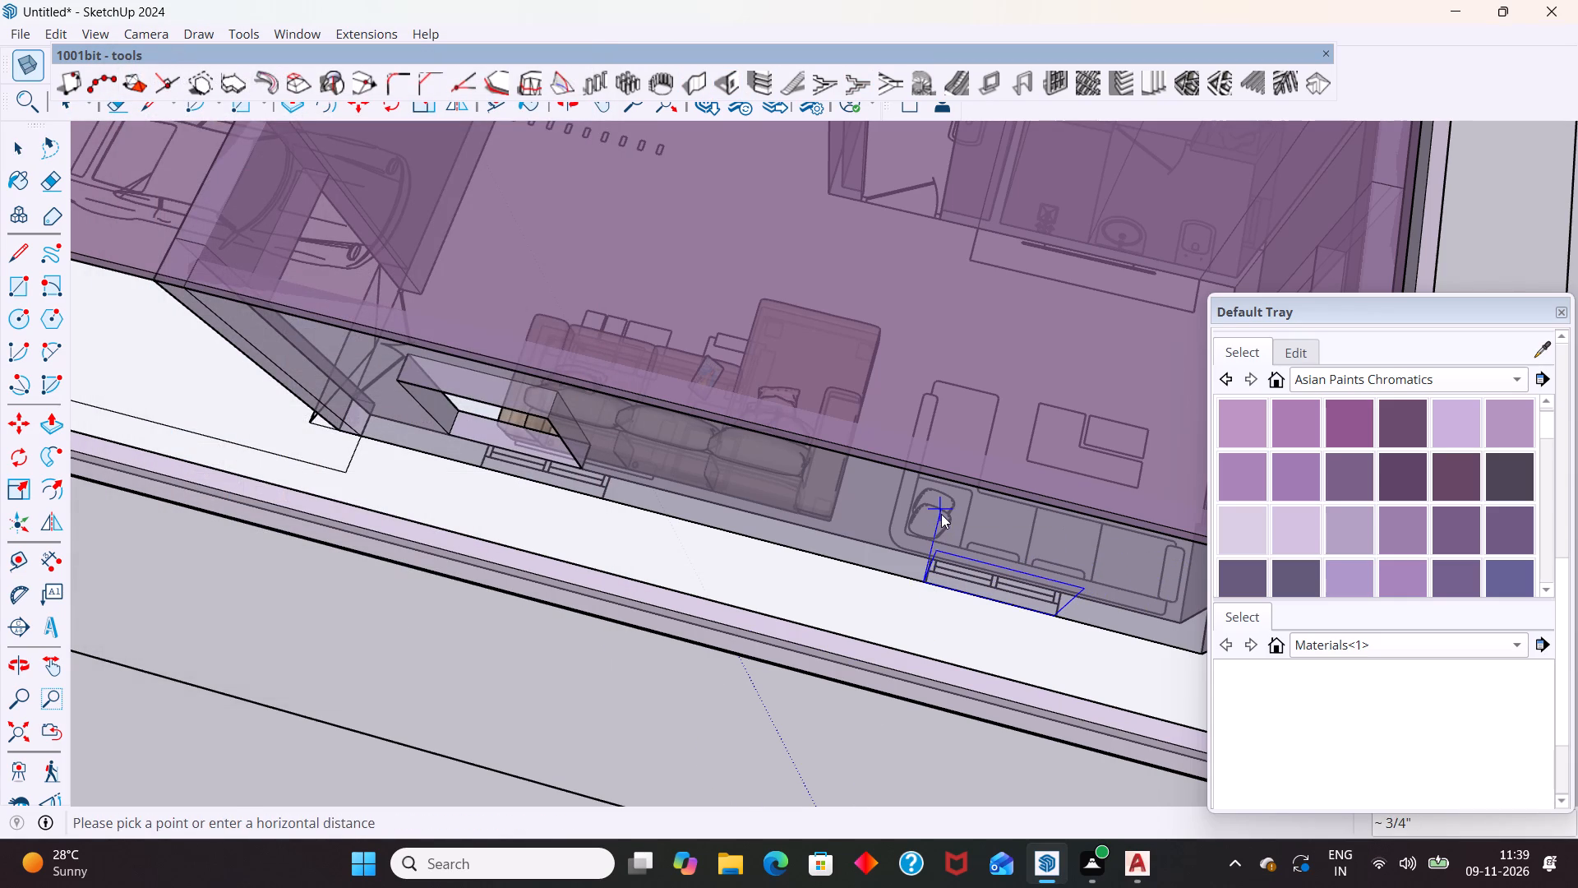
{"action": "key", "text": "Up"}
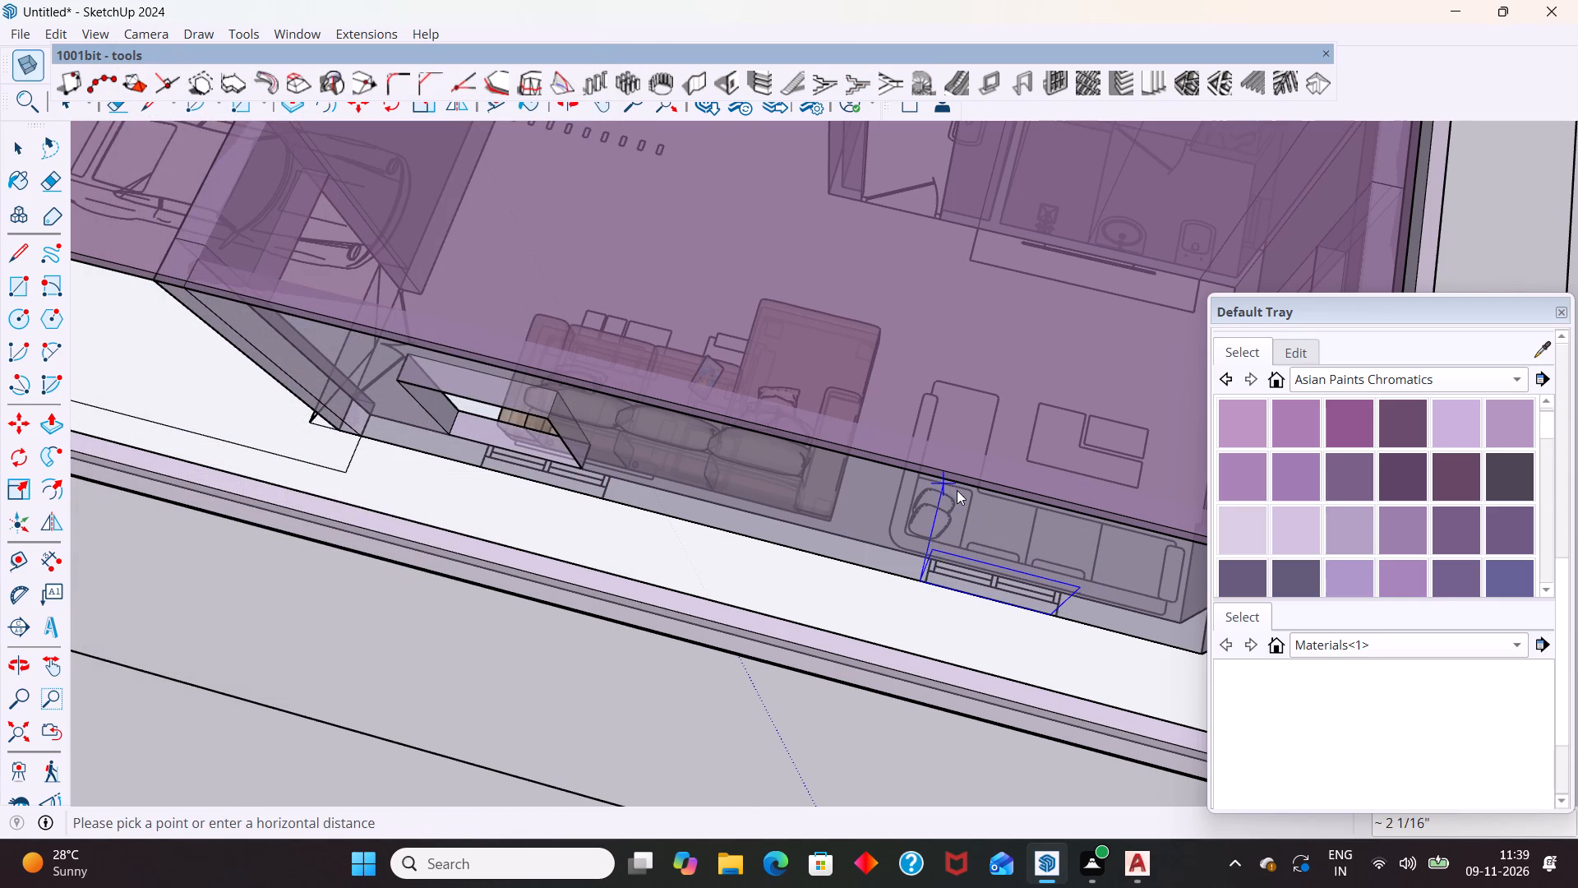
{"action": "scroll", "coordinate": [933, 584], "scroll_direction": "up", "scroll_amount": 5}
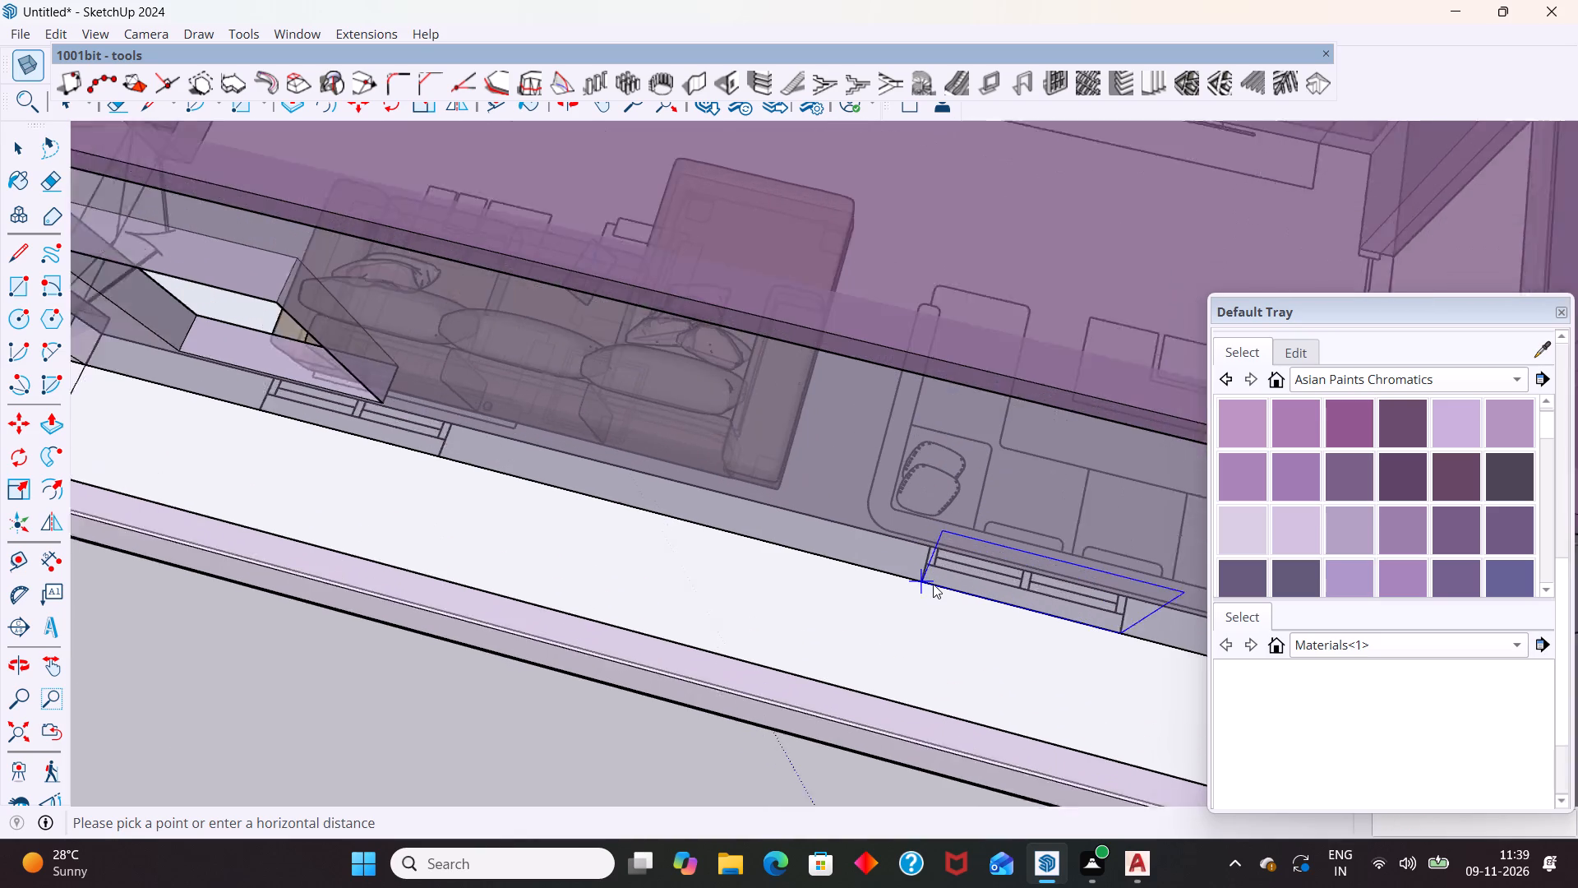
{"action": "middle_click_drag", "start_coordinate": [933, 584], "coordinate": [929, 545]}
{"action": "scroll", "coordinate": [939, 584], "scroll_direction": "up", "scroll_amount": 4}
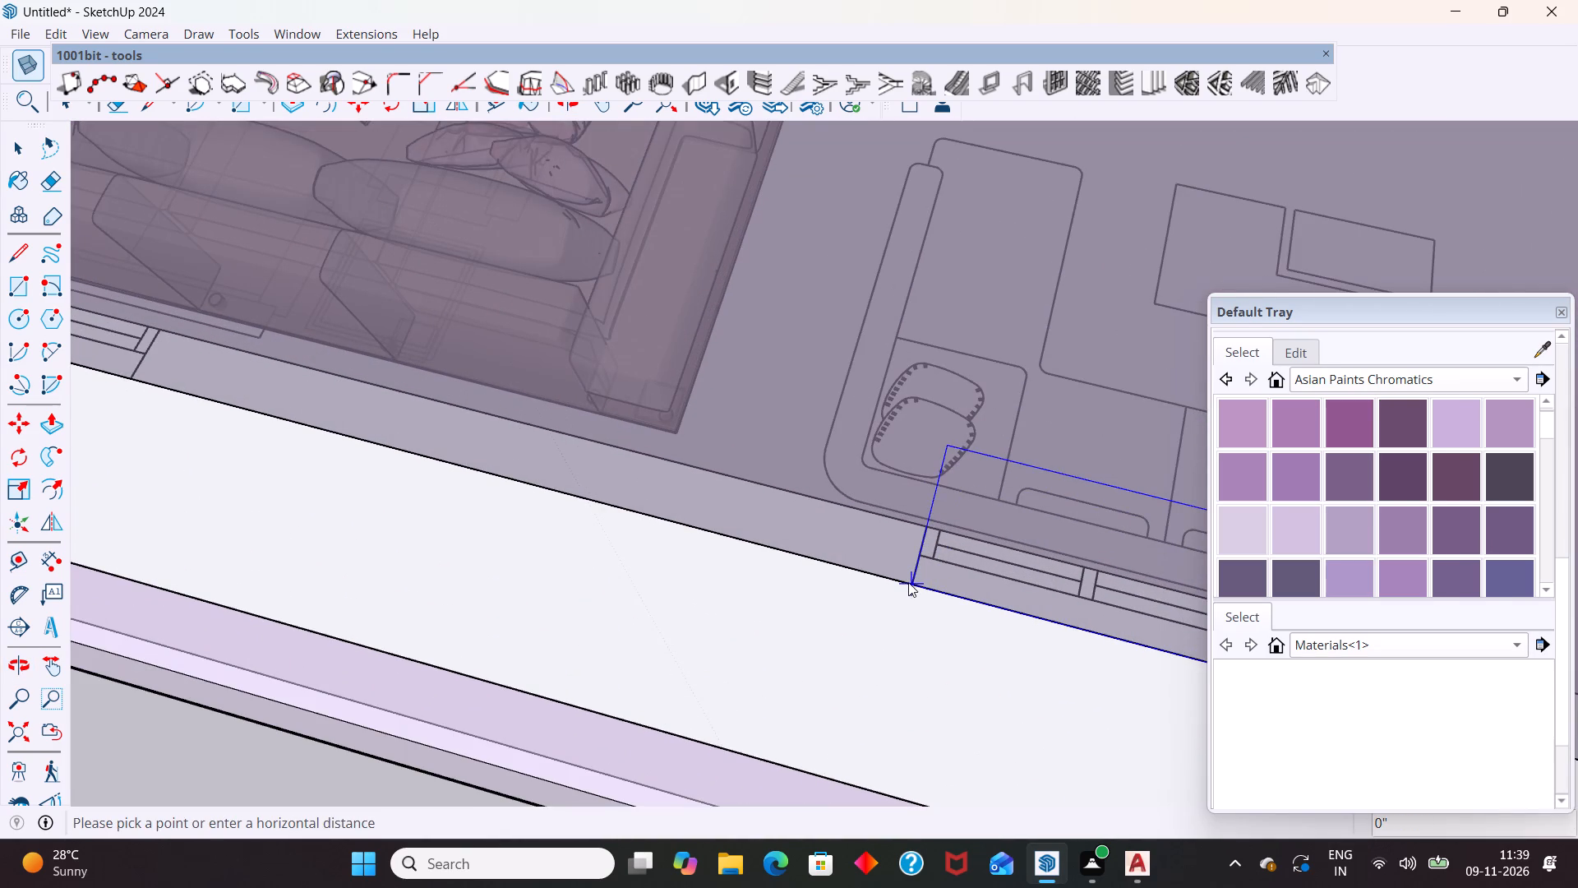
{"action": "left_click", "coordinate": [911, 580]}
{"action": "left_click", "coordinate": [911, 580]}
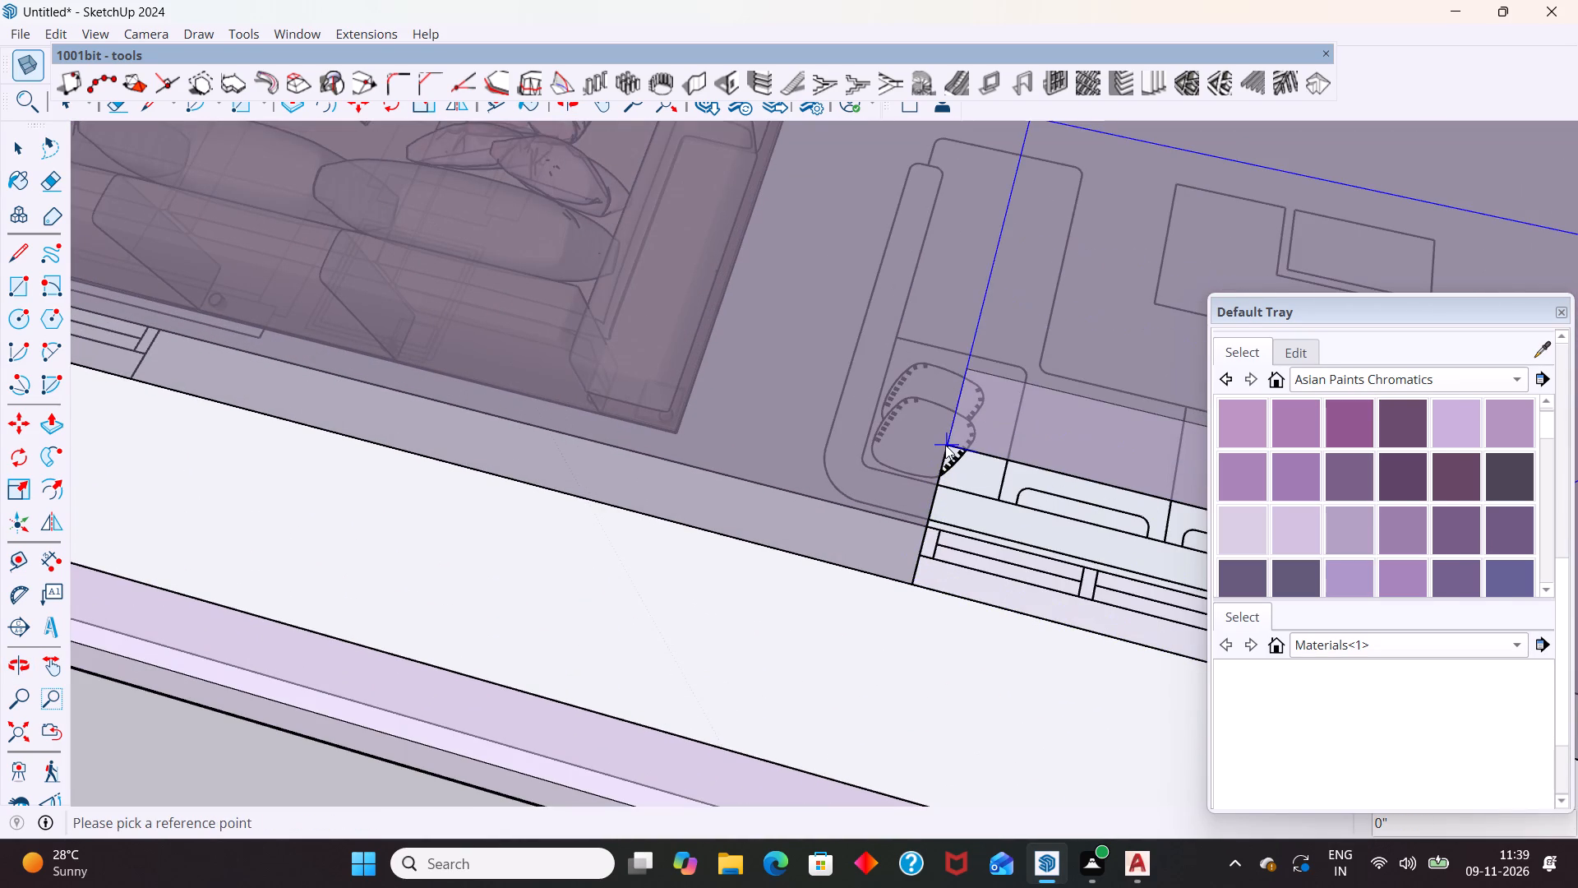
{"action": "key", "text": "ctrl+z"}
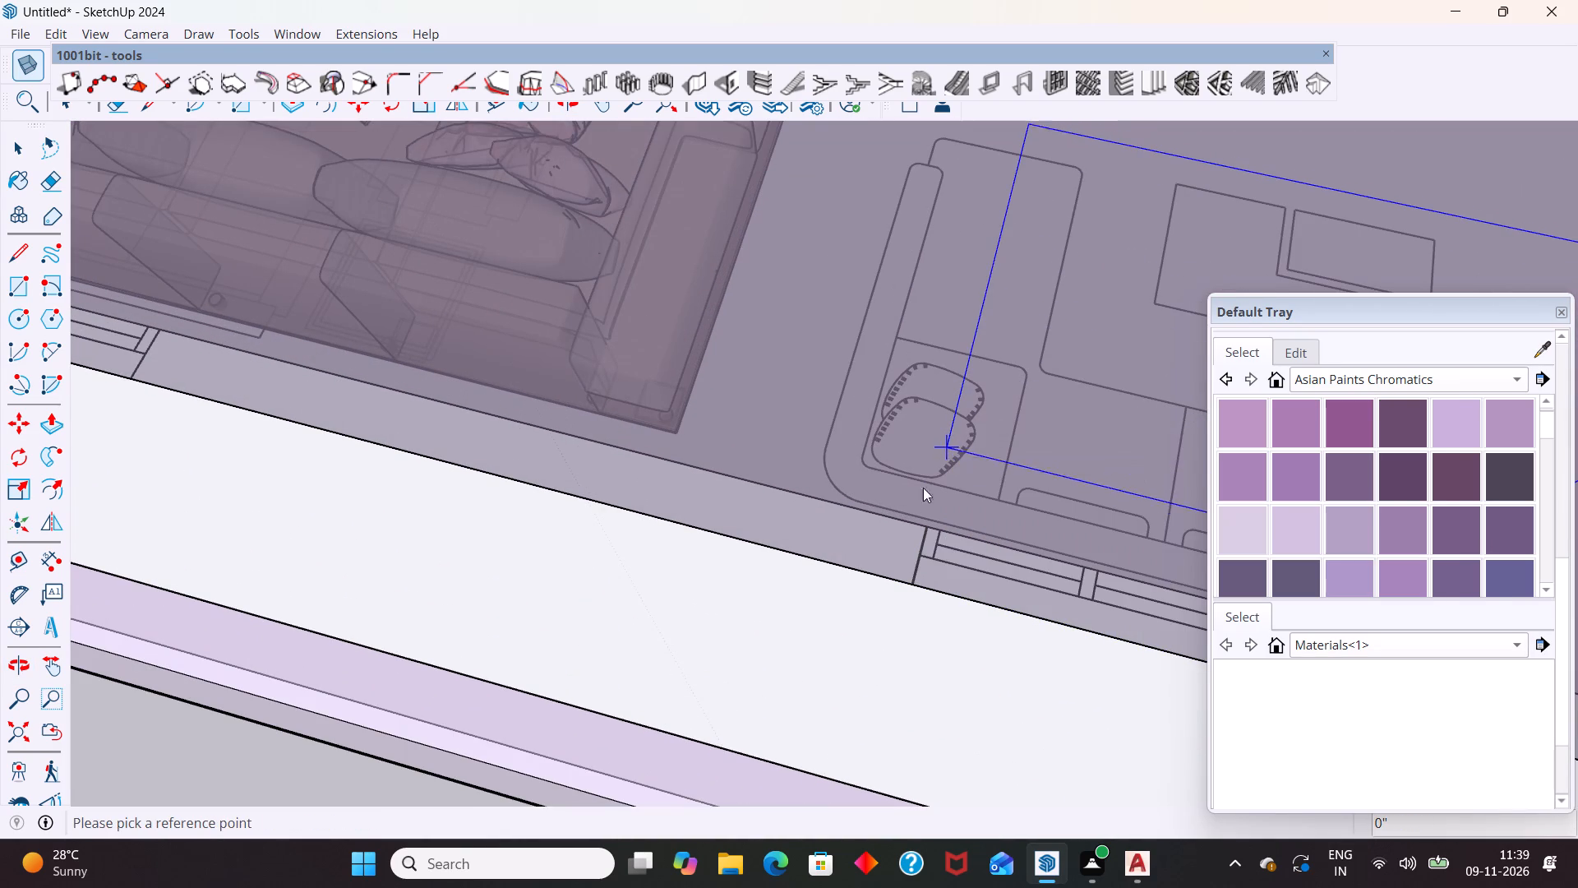
Cut the 4' by 4' opening in the living room's outer wall from the second window symbol's corner, with a 3' vertical distance.
{"action": "left_click", "coordinate": [911, 580]}
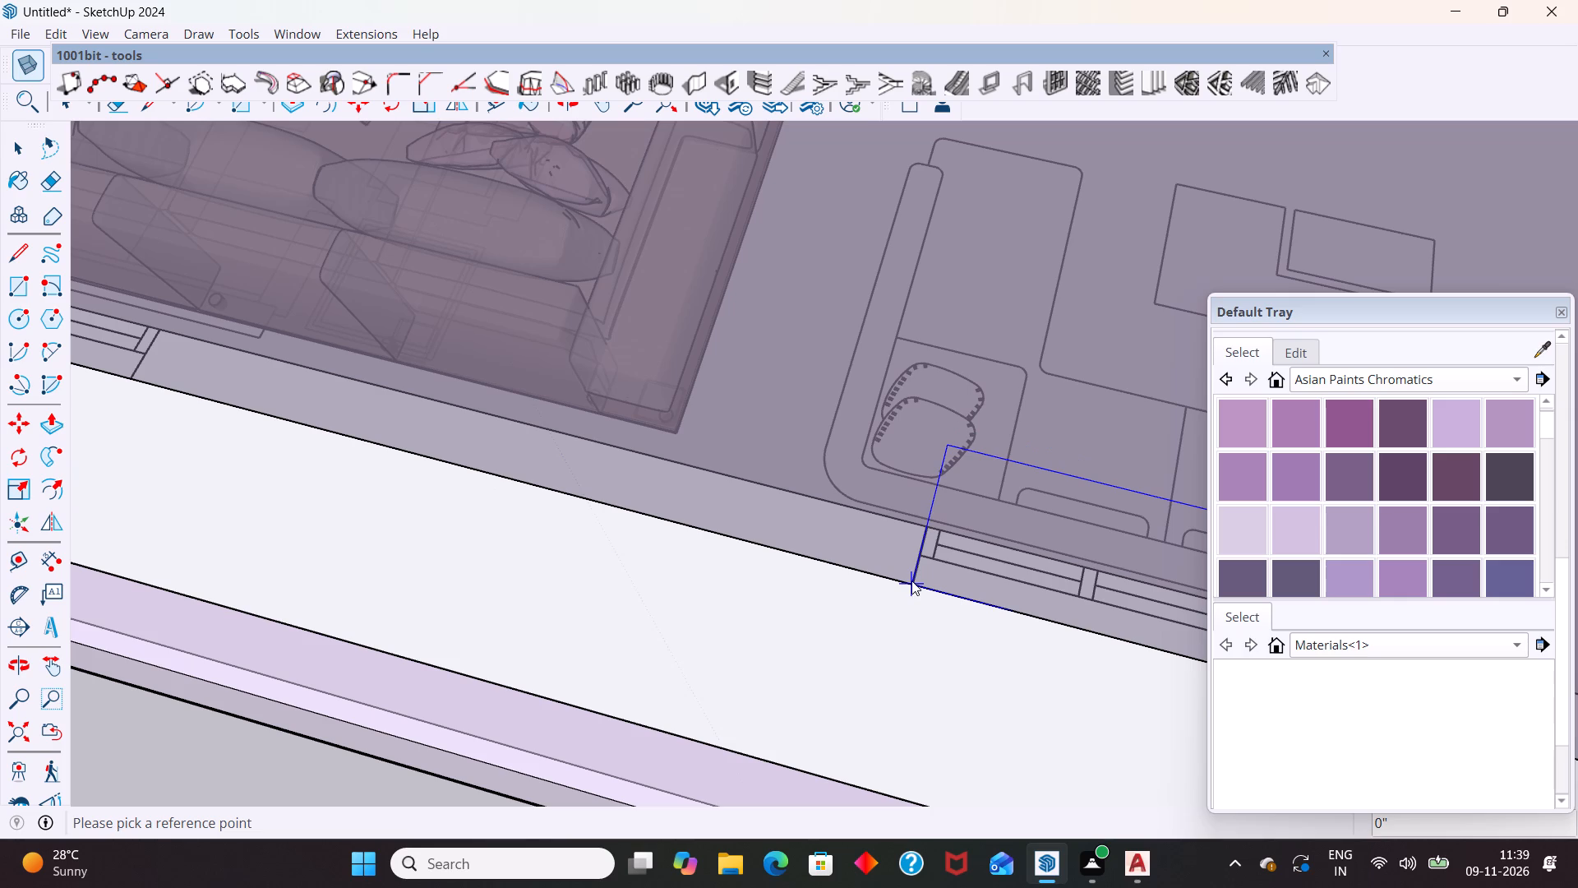
{"action": "left_click", "coordinate": [911, 580]}
{"action": "key", "text": "Up"}
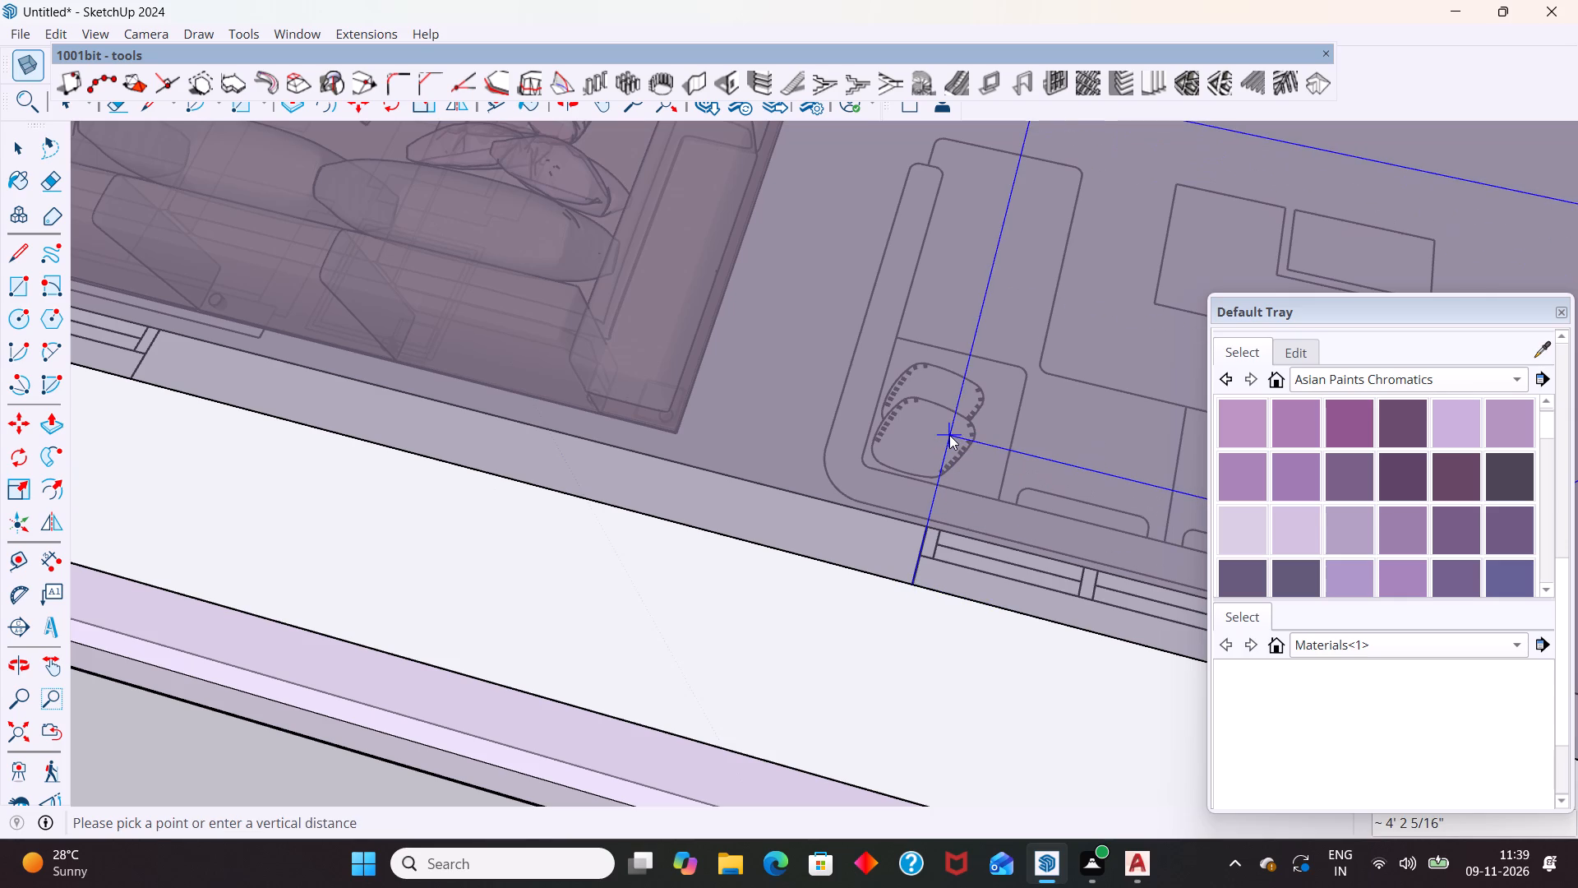
{"action": "type", "text": "3'"}
{"action": "key", "text": "Return"}
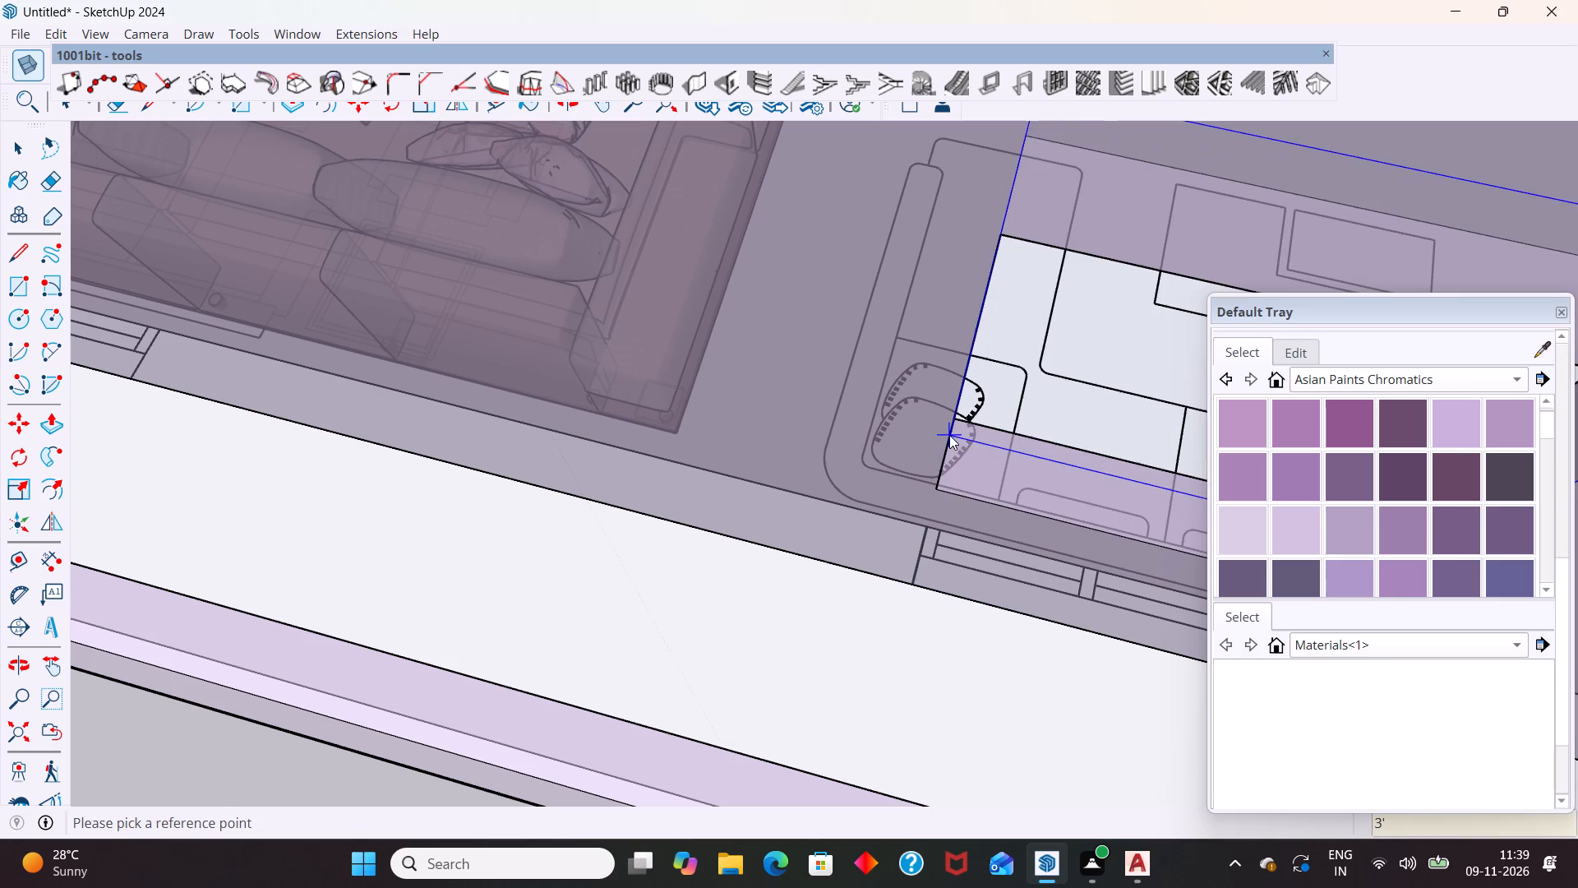
{"action": "key", "text": "space"}
Examine the outer wall along the living room, toilet and neighbouring bedroom for window symbols still lacking wall openings.
{"action": "scroll", "coordinate": [730, 546], "scroll_direction": "down", "scroll_amount": 15}
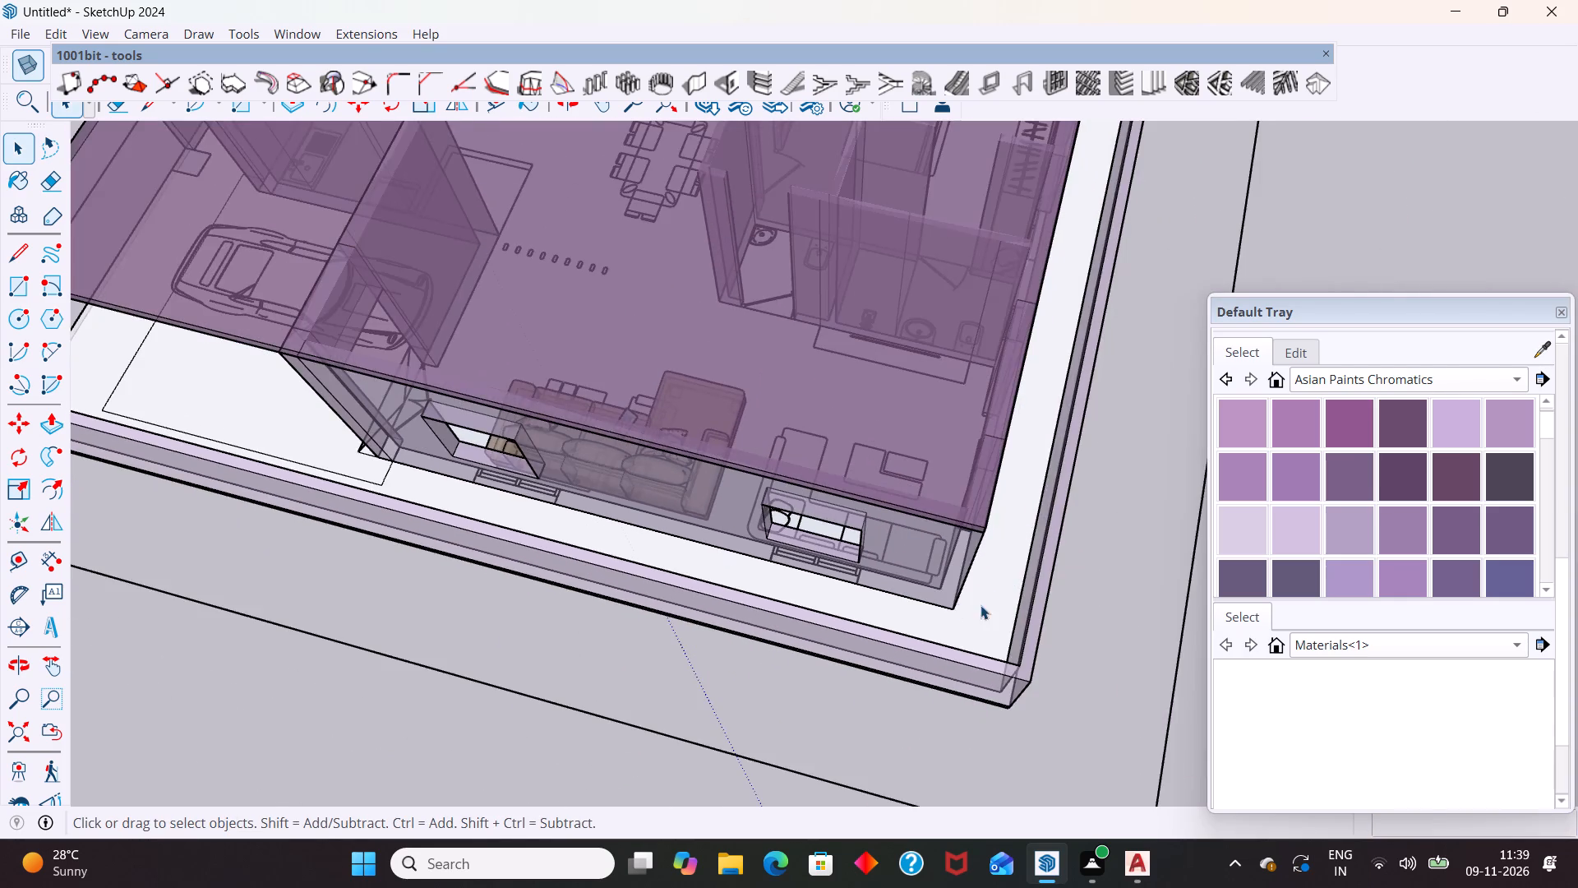
{"action": "middle_click_drag", "start_coordinate": [980, 607], "coordinate": [806, 494]}
{"action": "middle_click_drag", "start_coordinate": [914, 606], "coordinate": [648, 553]}
{"action": "scroll", "coordinate": [913, 608], "scroll_direction": "up", "scroll_amount": 1}
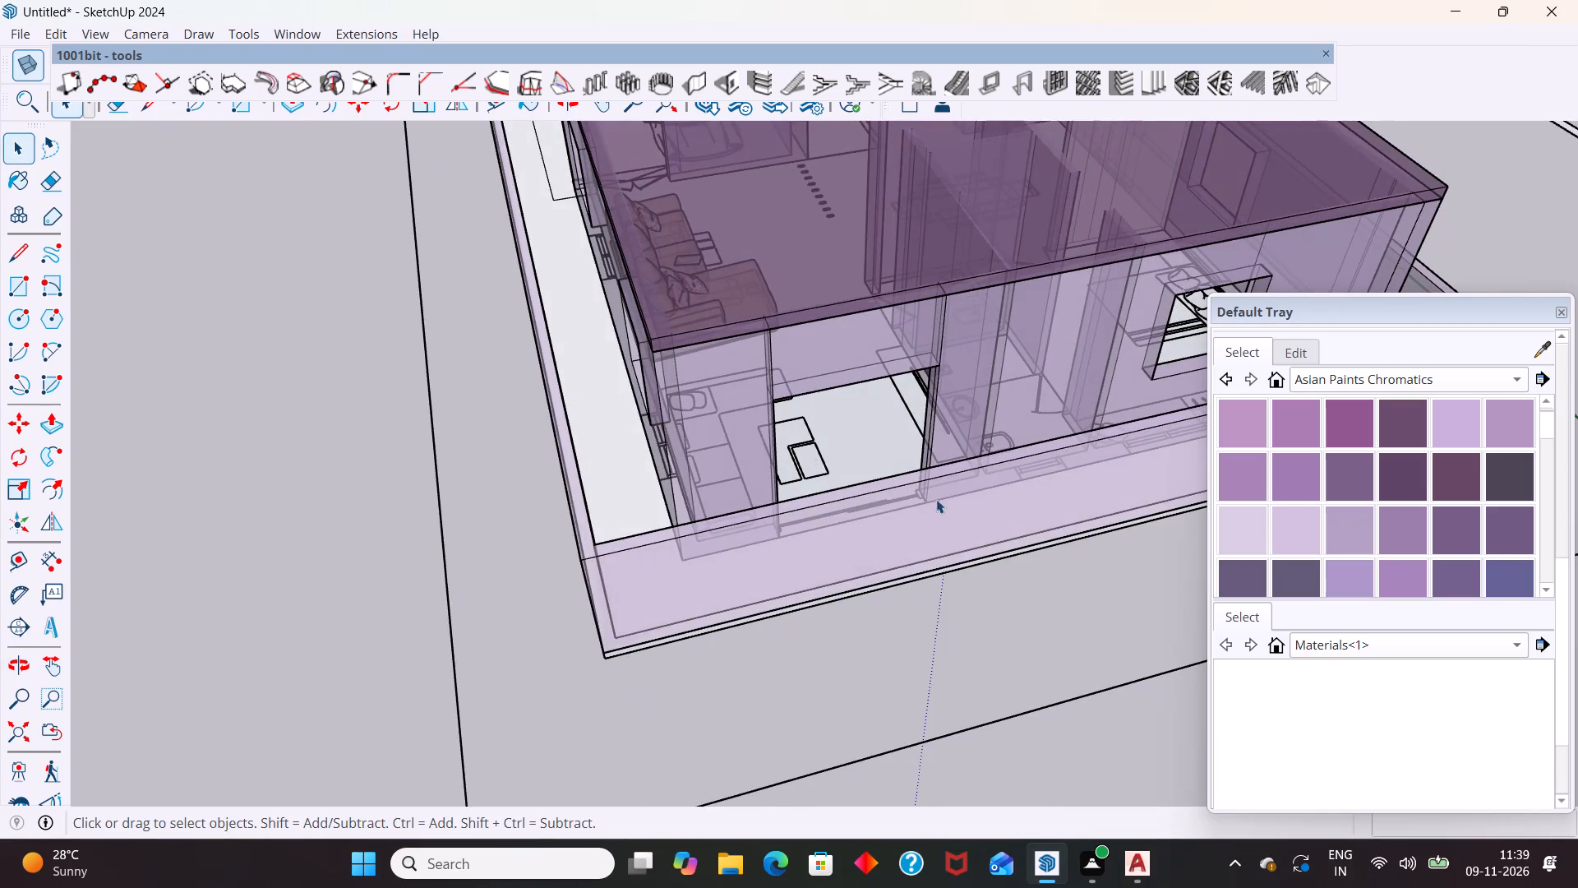
{"action": "middle_click_drag", "start_coordinate": [918, 526], "coordinate": [744, 534]}
{"action": "scroll", "coordinate": [598, 468], "scroll_direction": "down", "scroll_amount": 4}
{"action": "scroll", "coordinate": [994, 503], "scroll_direction": "up", "scroll_amount": 3}
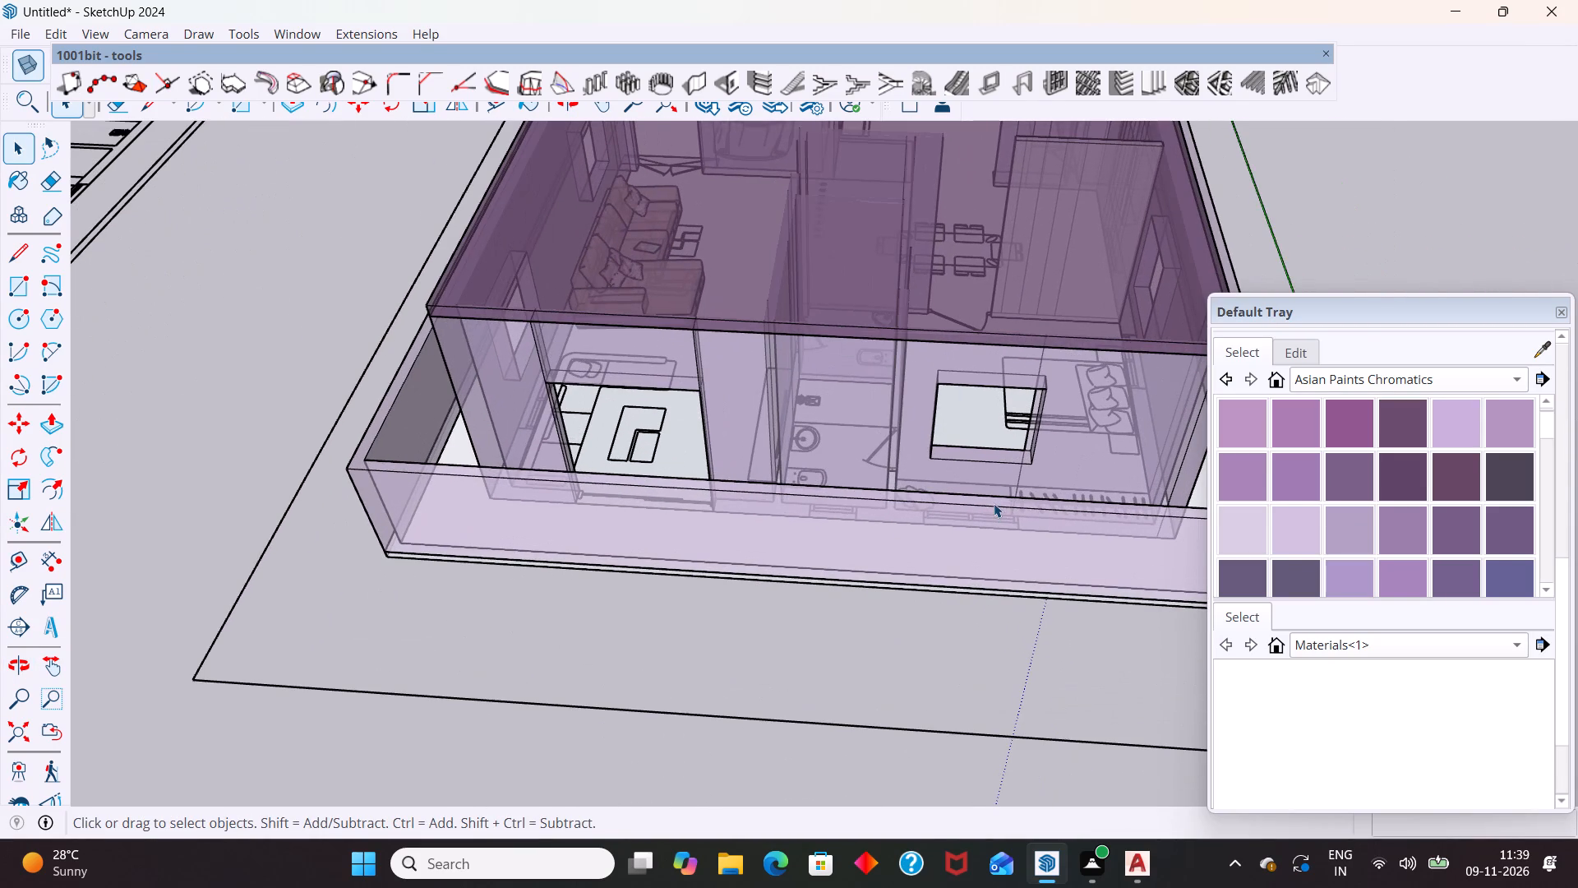
{"action": "middle_click_drag", "start_coordinate": [610, 502], "coordinate": [692, 524]}
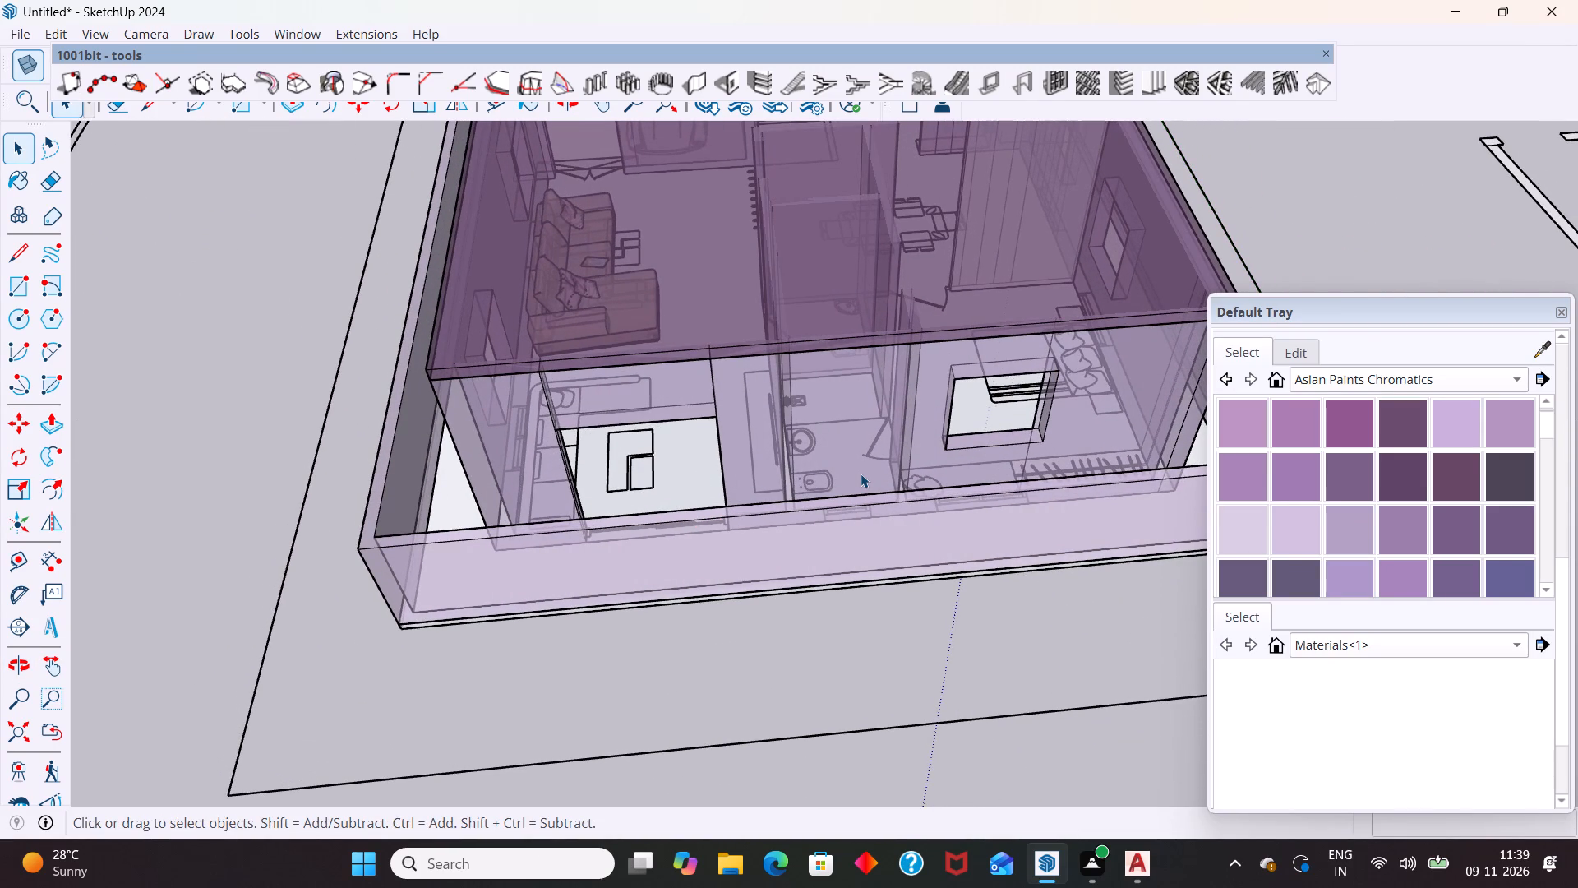
{"action": "middle_click_drag", "start_coordinate": [901, 475], "coordinate": [708, 429]}
{"action": "scroll", "coordinate": [837, 483], "scroll_direction": "up", "scroll_amount": 3}
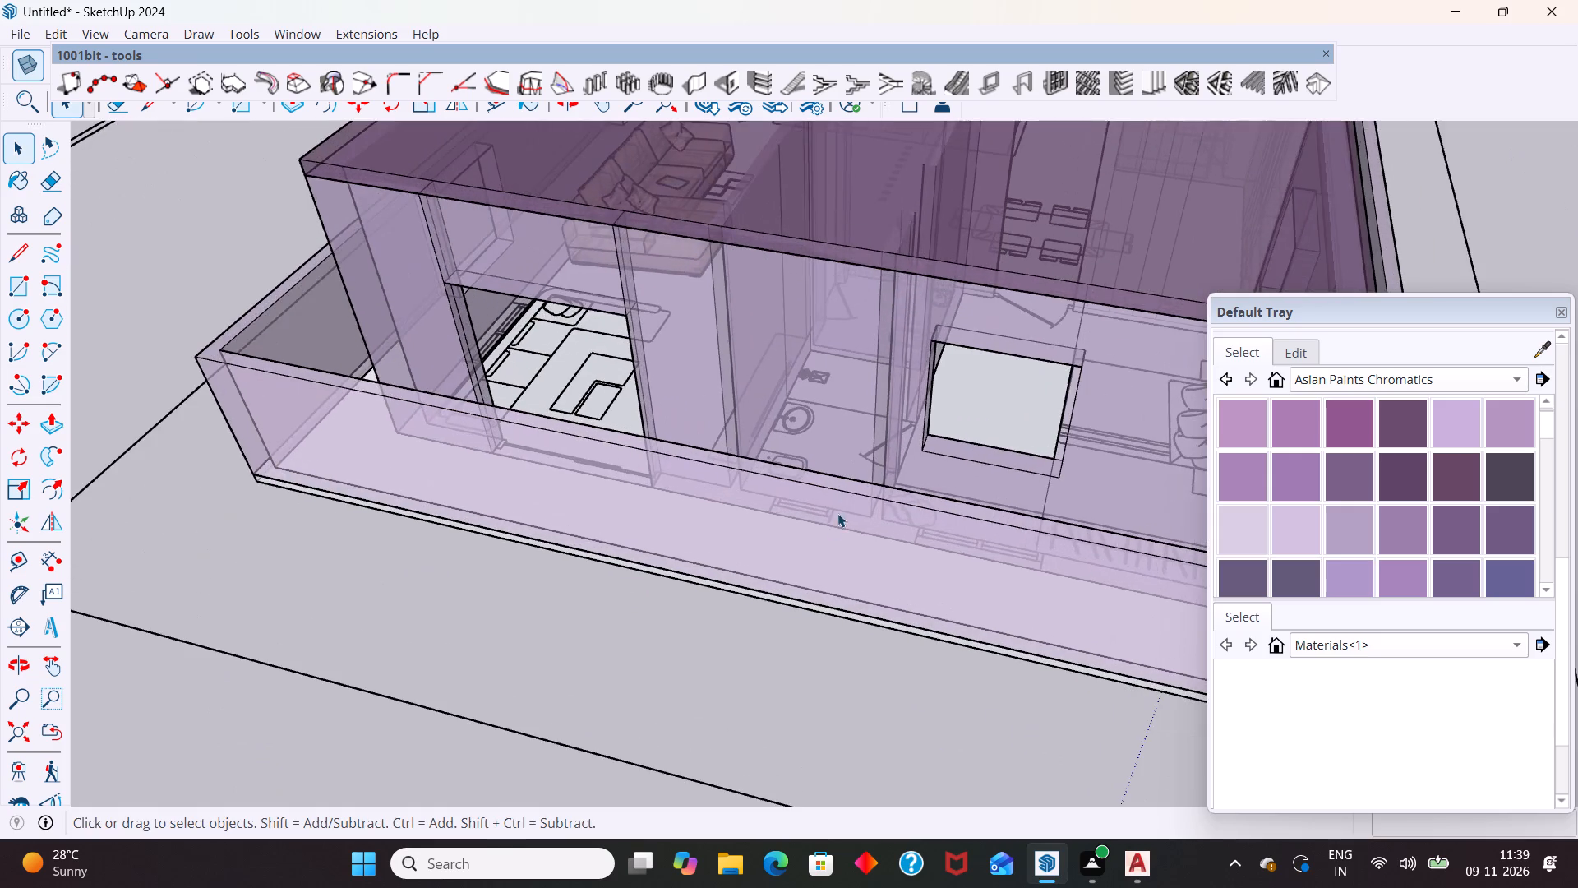
{"action": "middle_click_drag", "start_coordinate": [814, 550], "coordinate": [840, 709]}
{"action": "scroll", "coordinate": [1042, 525], "scroll_direction": "up", "scroll_amount": 2}
{"action": "scroll", "coordinate": [701, 572], "scroll_direction": "up", "scroll_amount": 3}
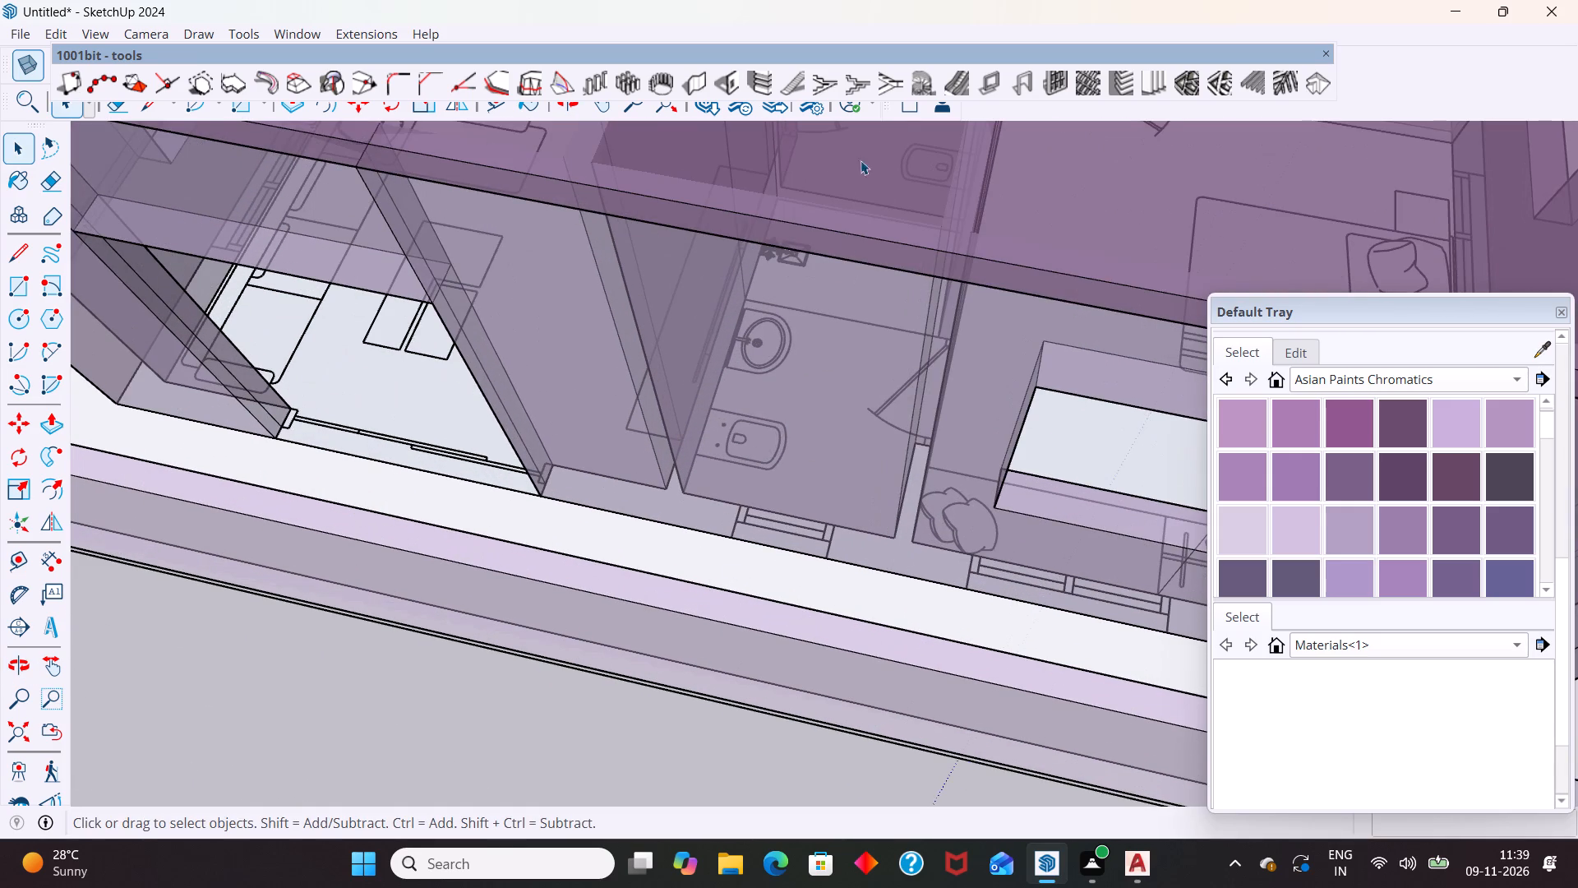
Set the 1001bit wall opening size to 2' wide and 2' high for the toilet window.
{"action": "left_click", "coordinate": [734, 84]}
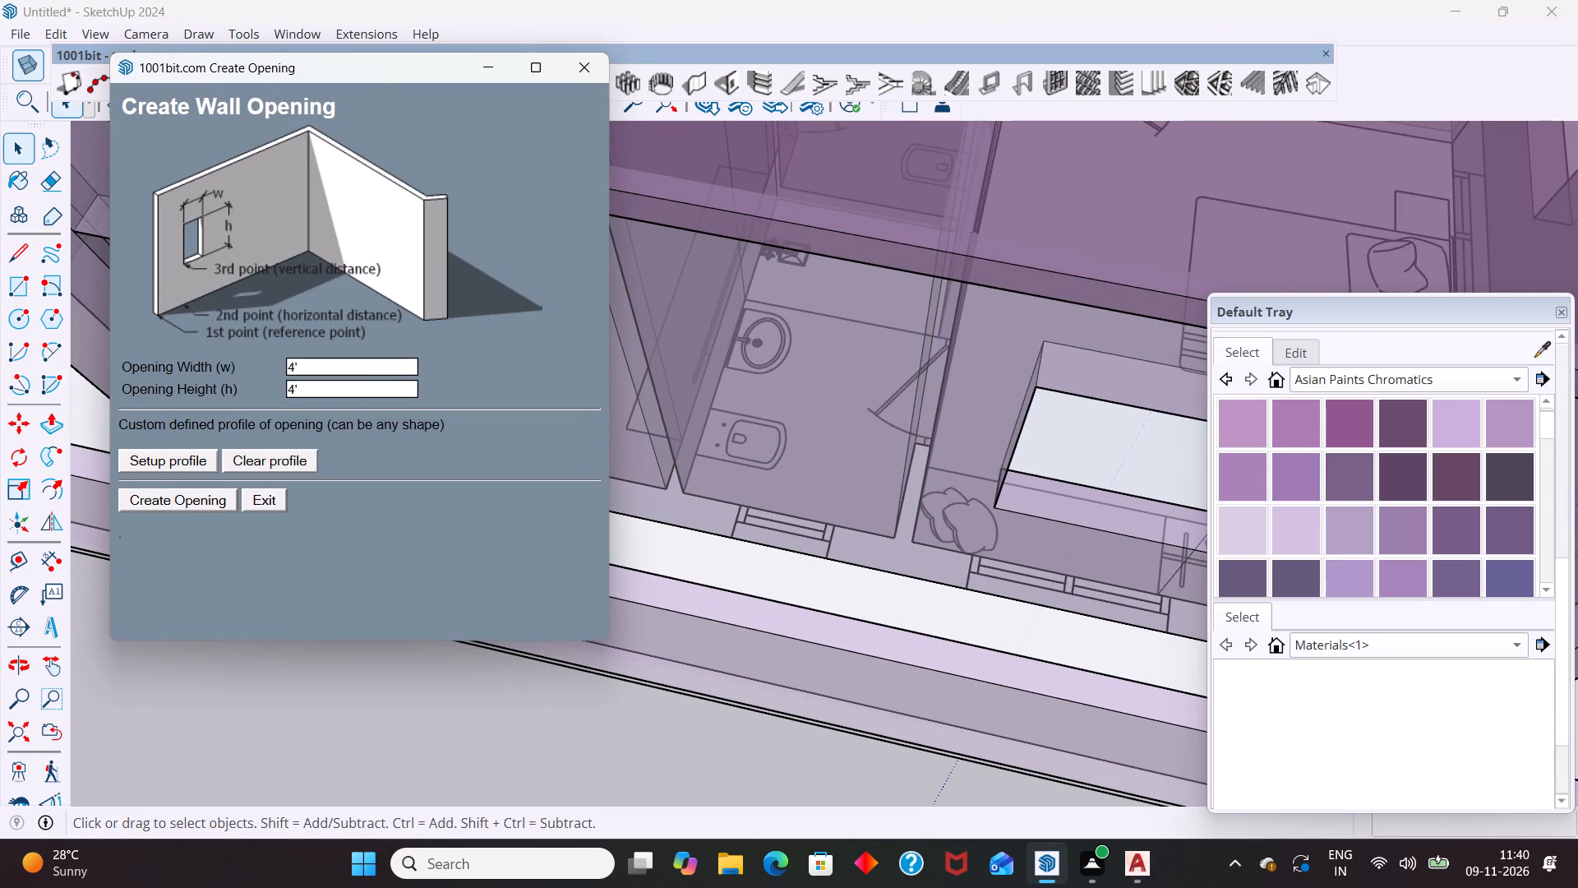
{"action": "left_click", "coordinate": [308, 386]}
{"action": "key", "text": "BackSpace"}
{"action": "type", "text": "2'"}
{"action": "left_click", "coordinate": [189, 499]}
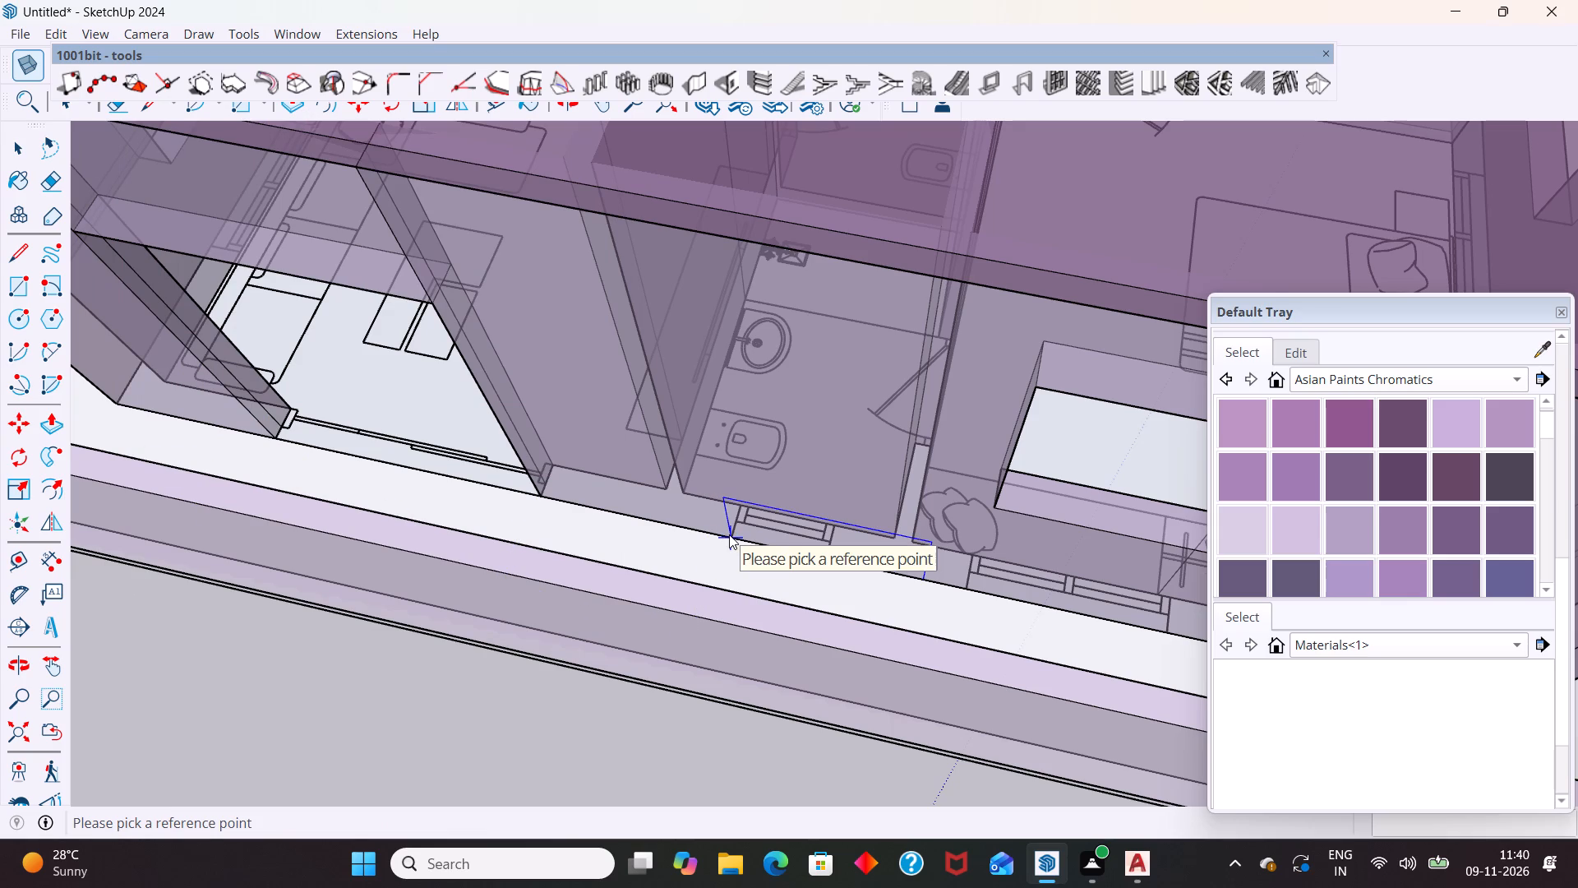
{"action": "middle_click_drag", "start_coordinate": [731, 534], "coordinate": [855, 492]}
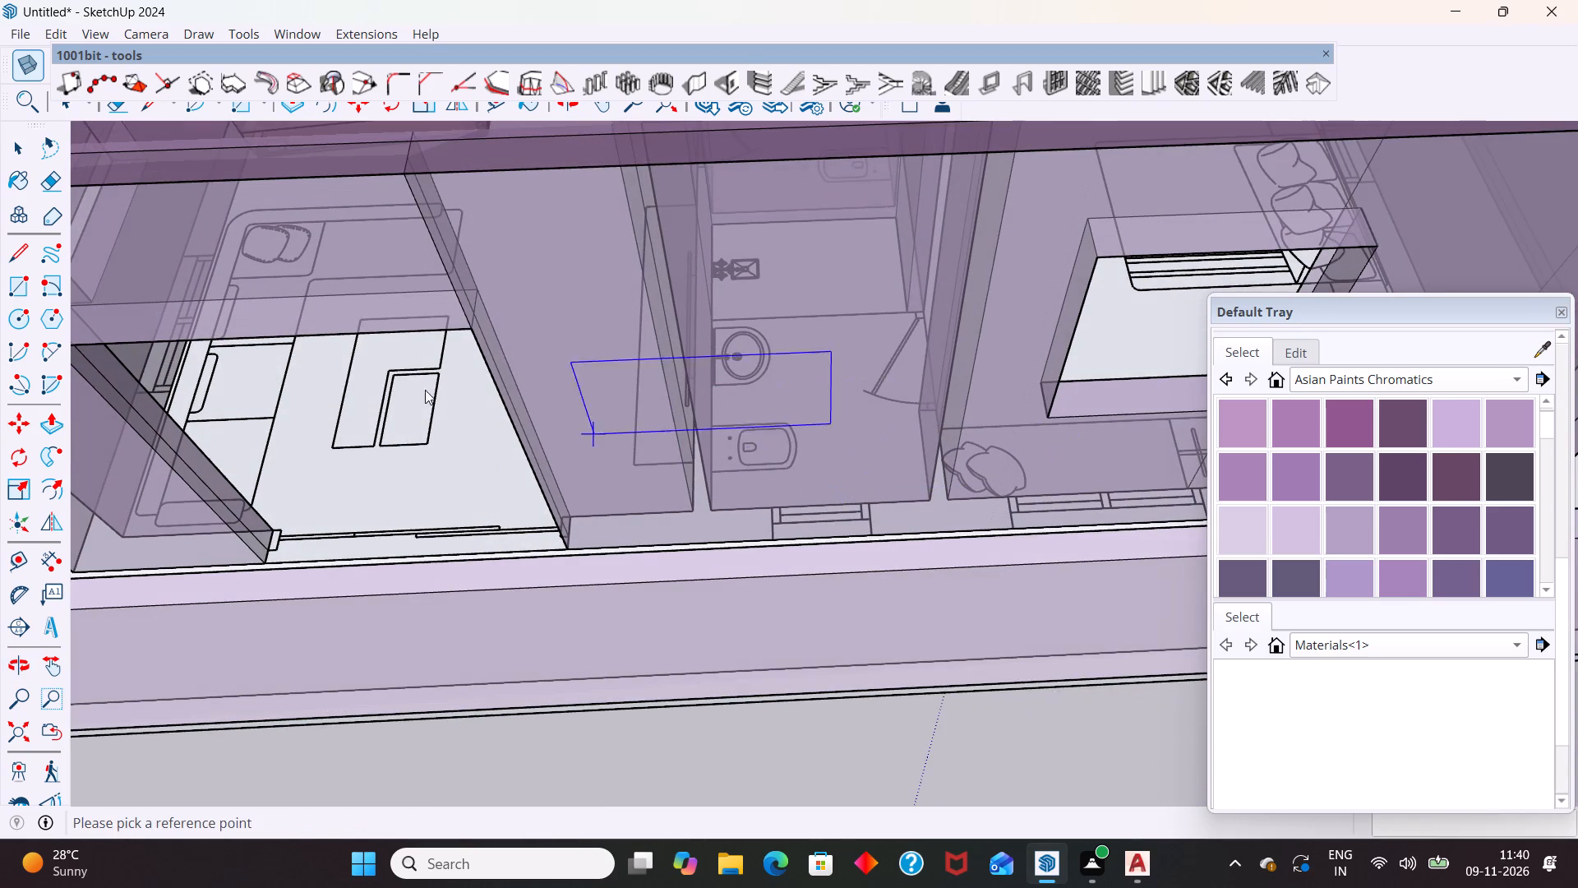
{"action": "left_click", "coordinate": [727, 74]}
{"action": "left_click", "coordinate": [356, 366]}
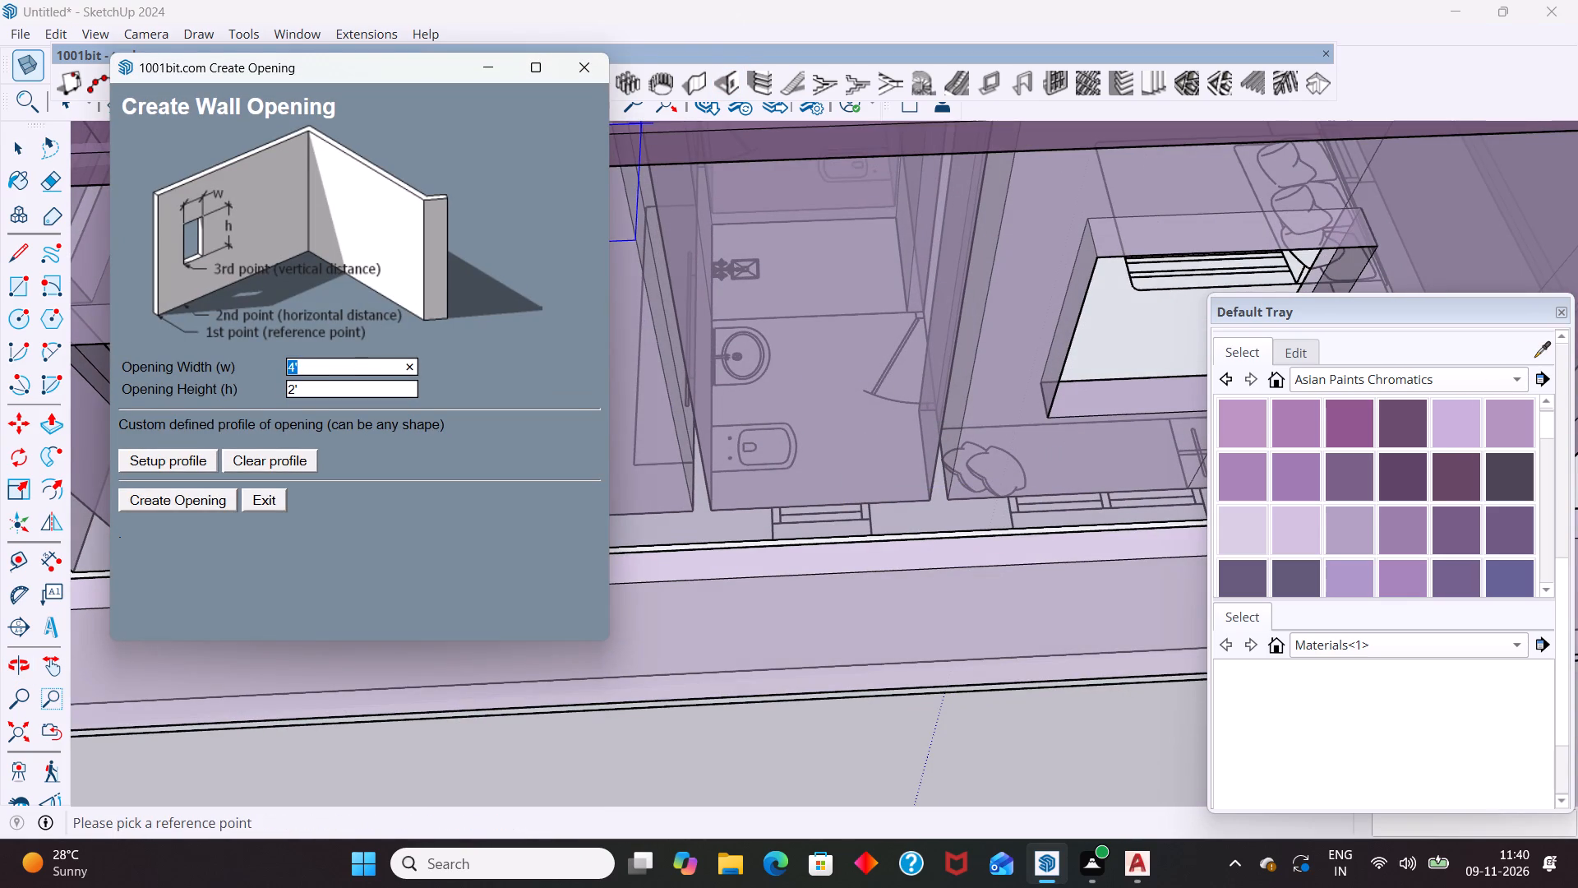
{"action": "key", "text": "BackSpace"}
{"action": "type", "text": "2'"}
{"action": "left_click", "coordinate": [203, 504]}
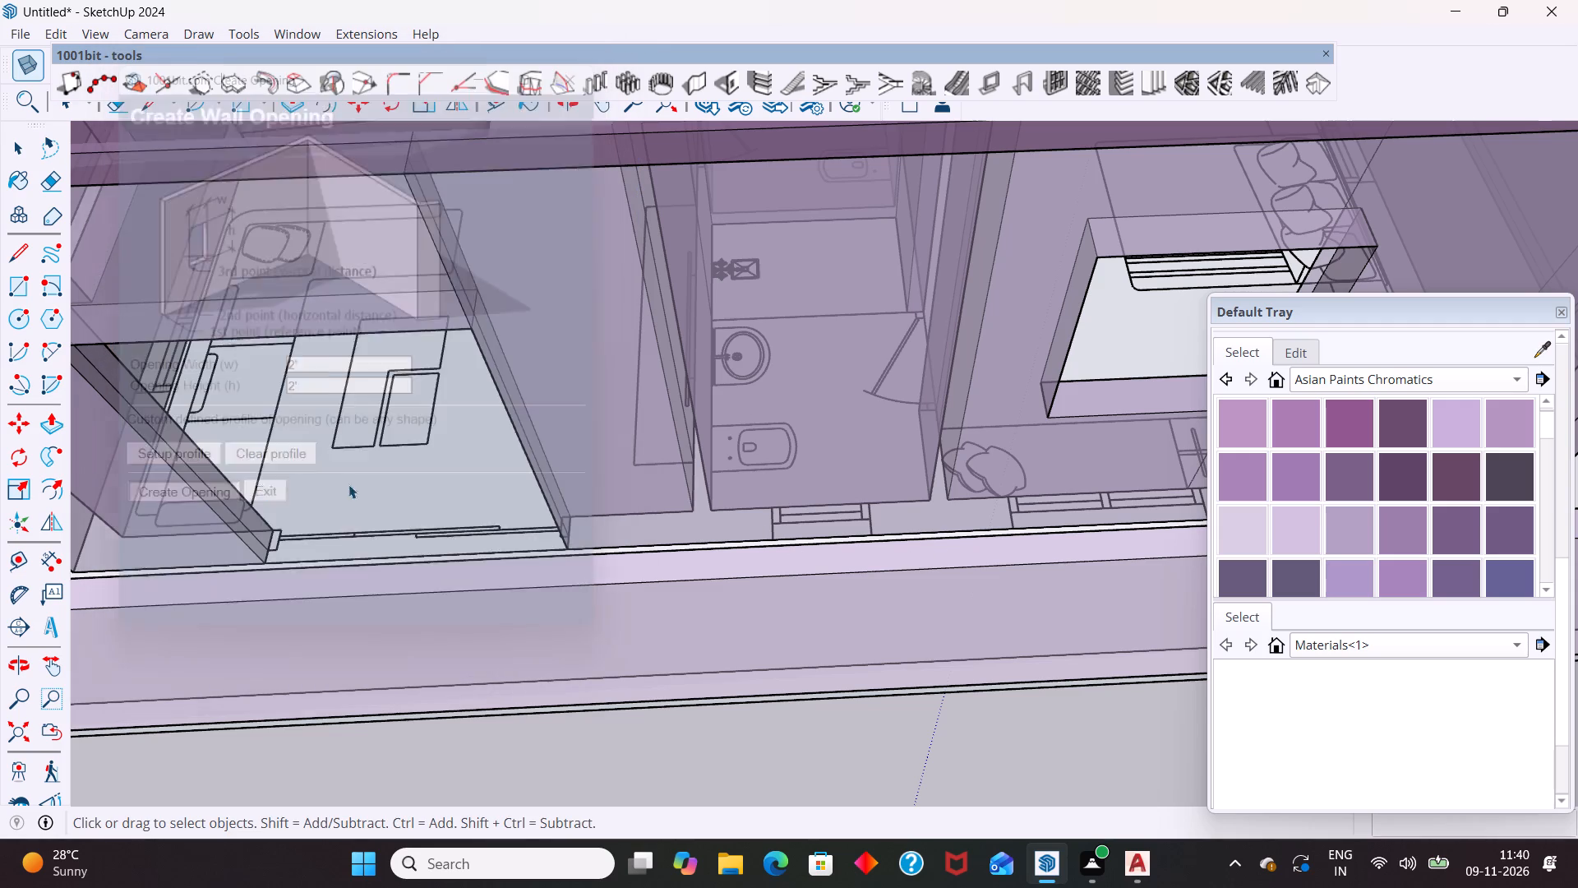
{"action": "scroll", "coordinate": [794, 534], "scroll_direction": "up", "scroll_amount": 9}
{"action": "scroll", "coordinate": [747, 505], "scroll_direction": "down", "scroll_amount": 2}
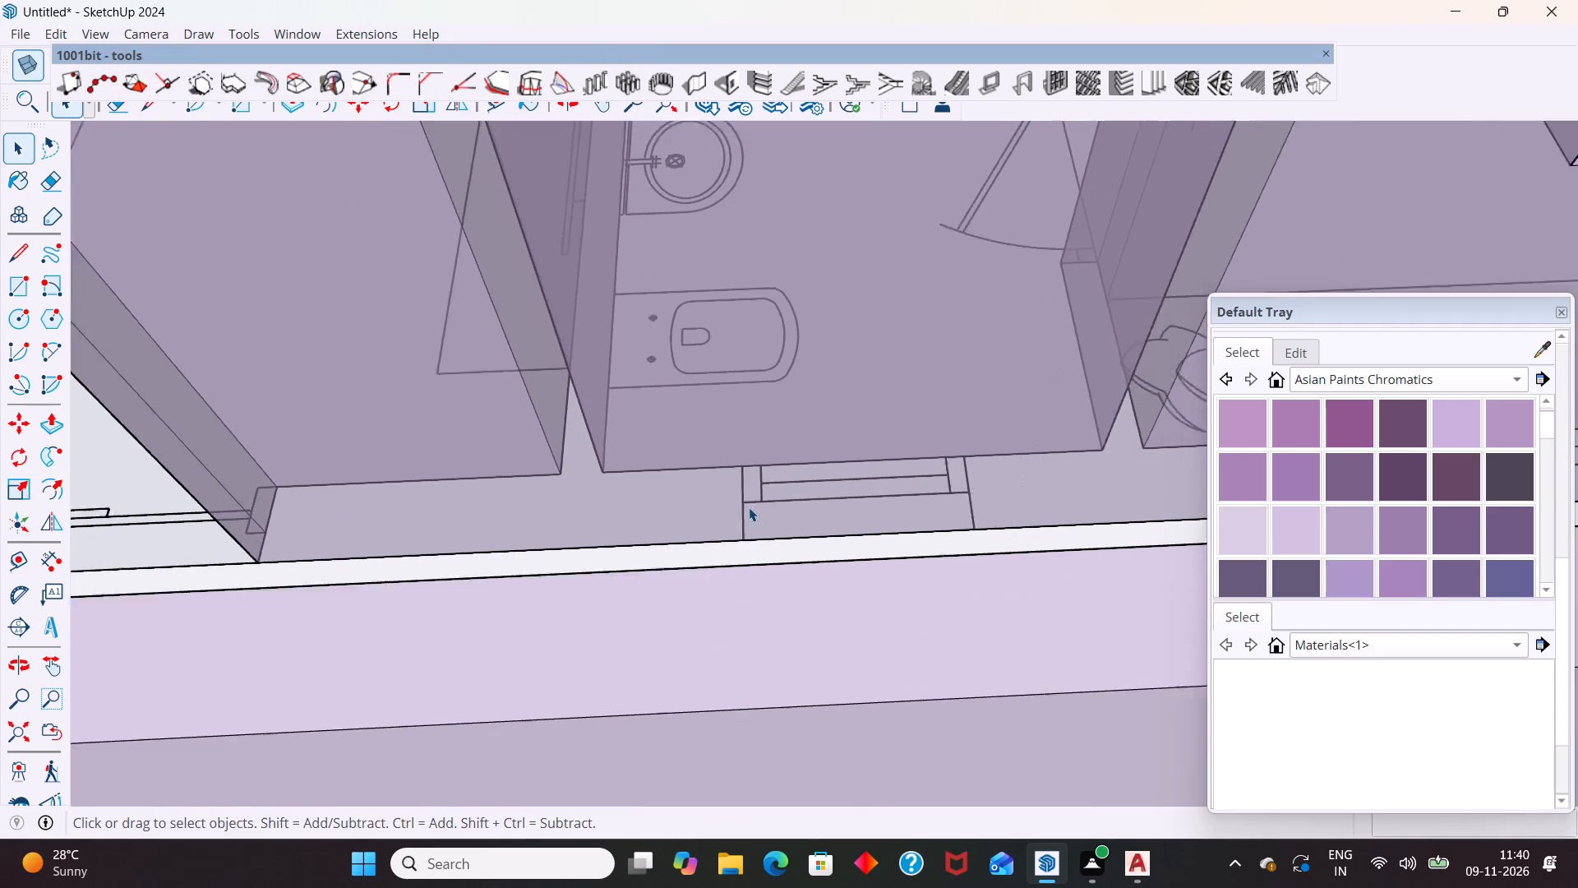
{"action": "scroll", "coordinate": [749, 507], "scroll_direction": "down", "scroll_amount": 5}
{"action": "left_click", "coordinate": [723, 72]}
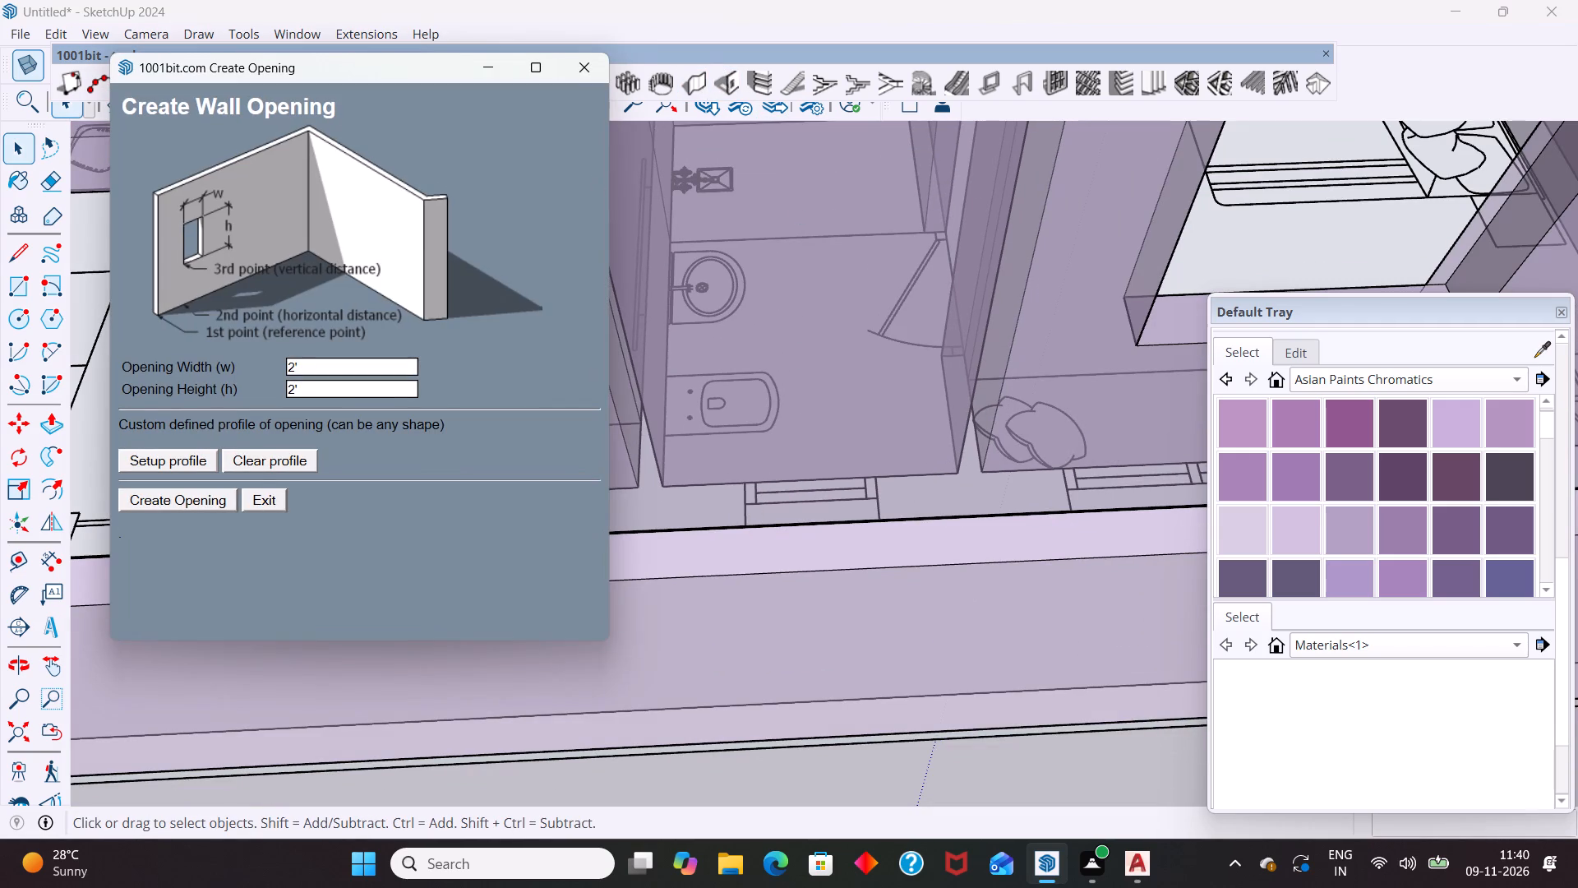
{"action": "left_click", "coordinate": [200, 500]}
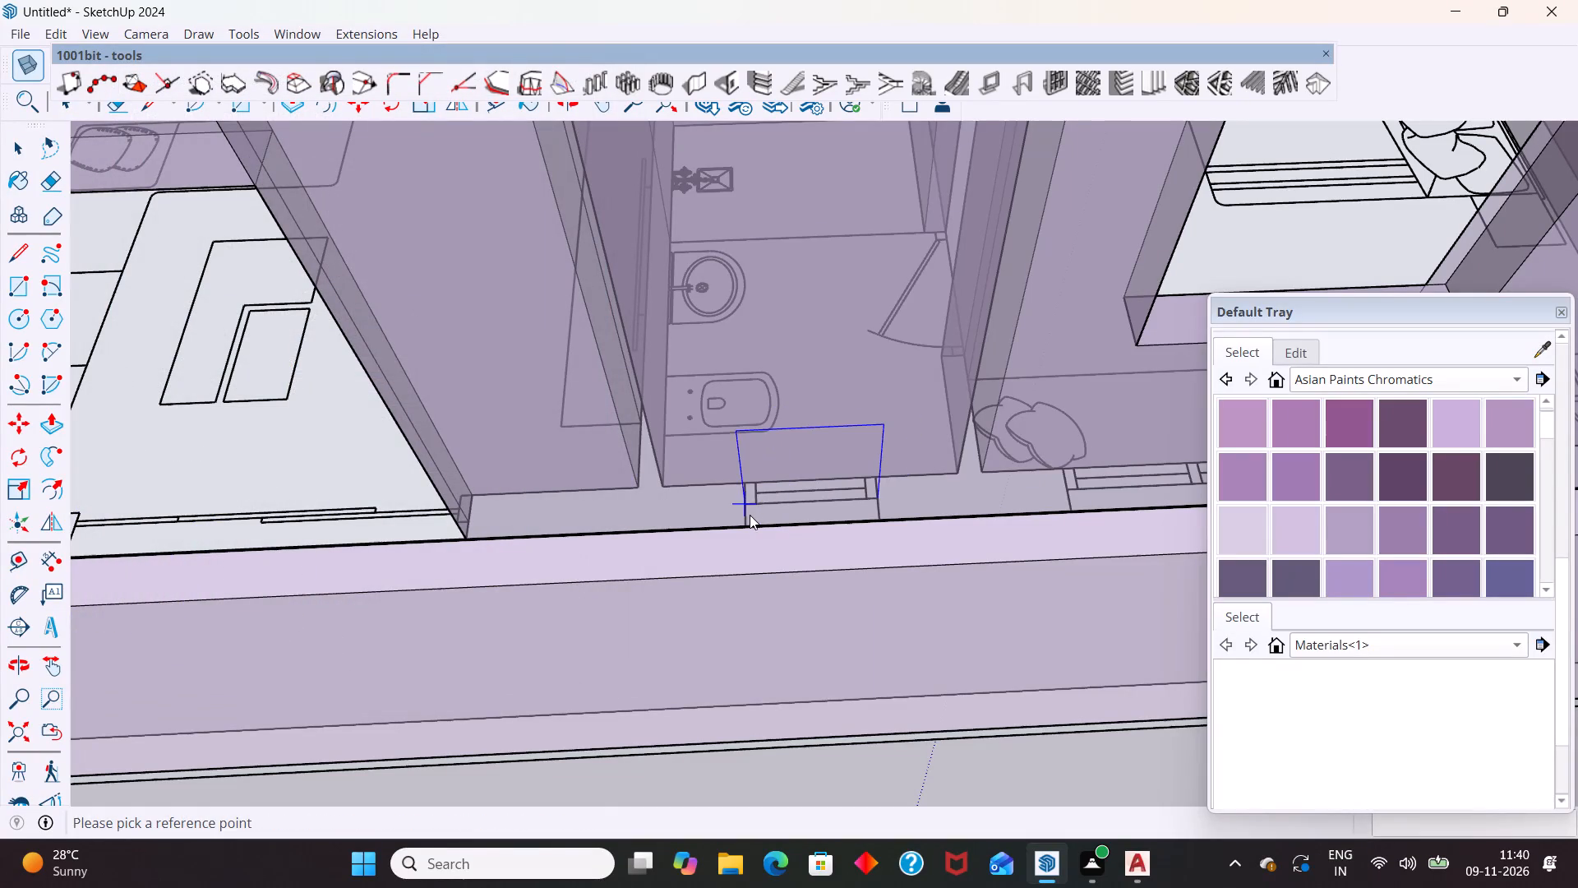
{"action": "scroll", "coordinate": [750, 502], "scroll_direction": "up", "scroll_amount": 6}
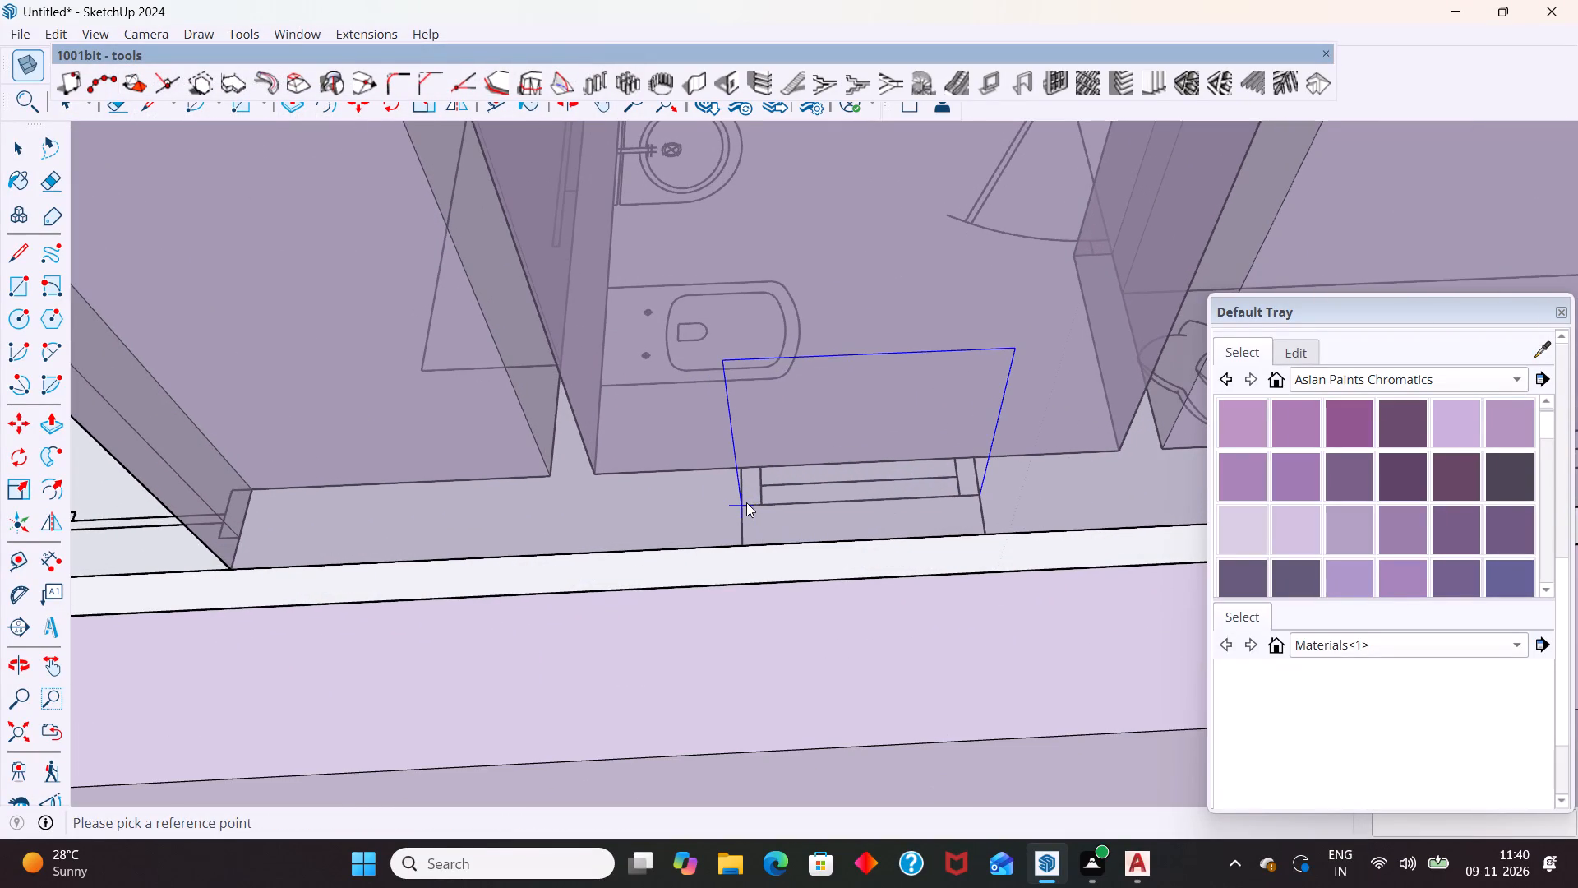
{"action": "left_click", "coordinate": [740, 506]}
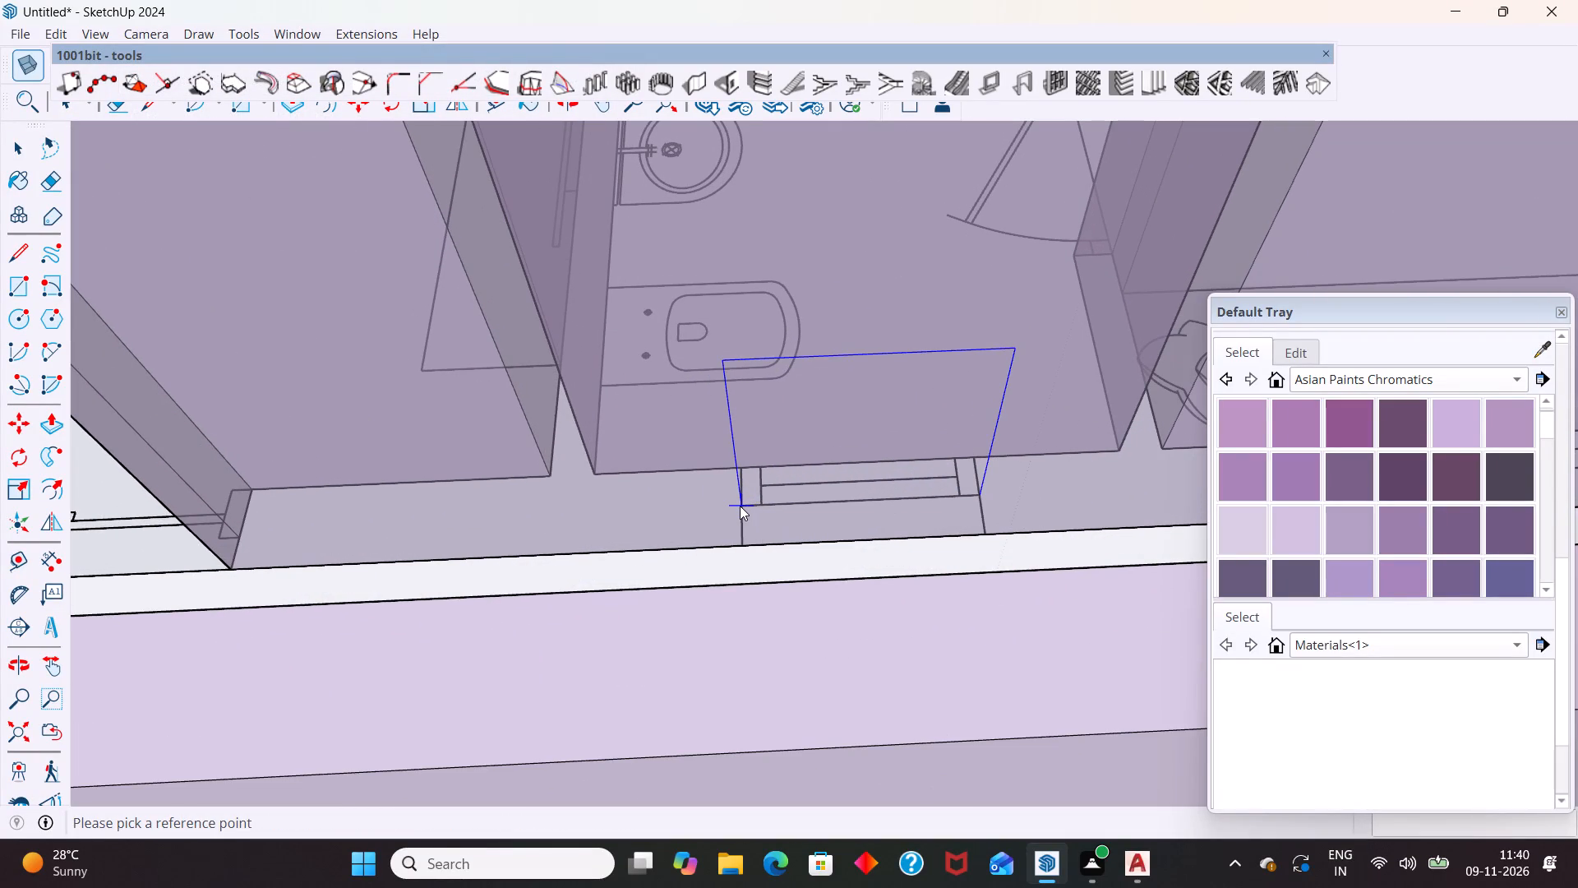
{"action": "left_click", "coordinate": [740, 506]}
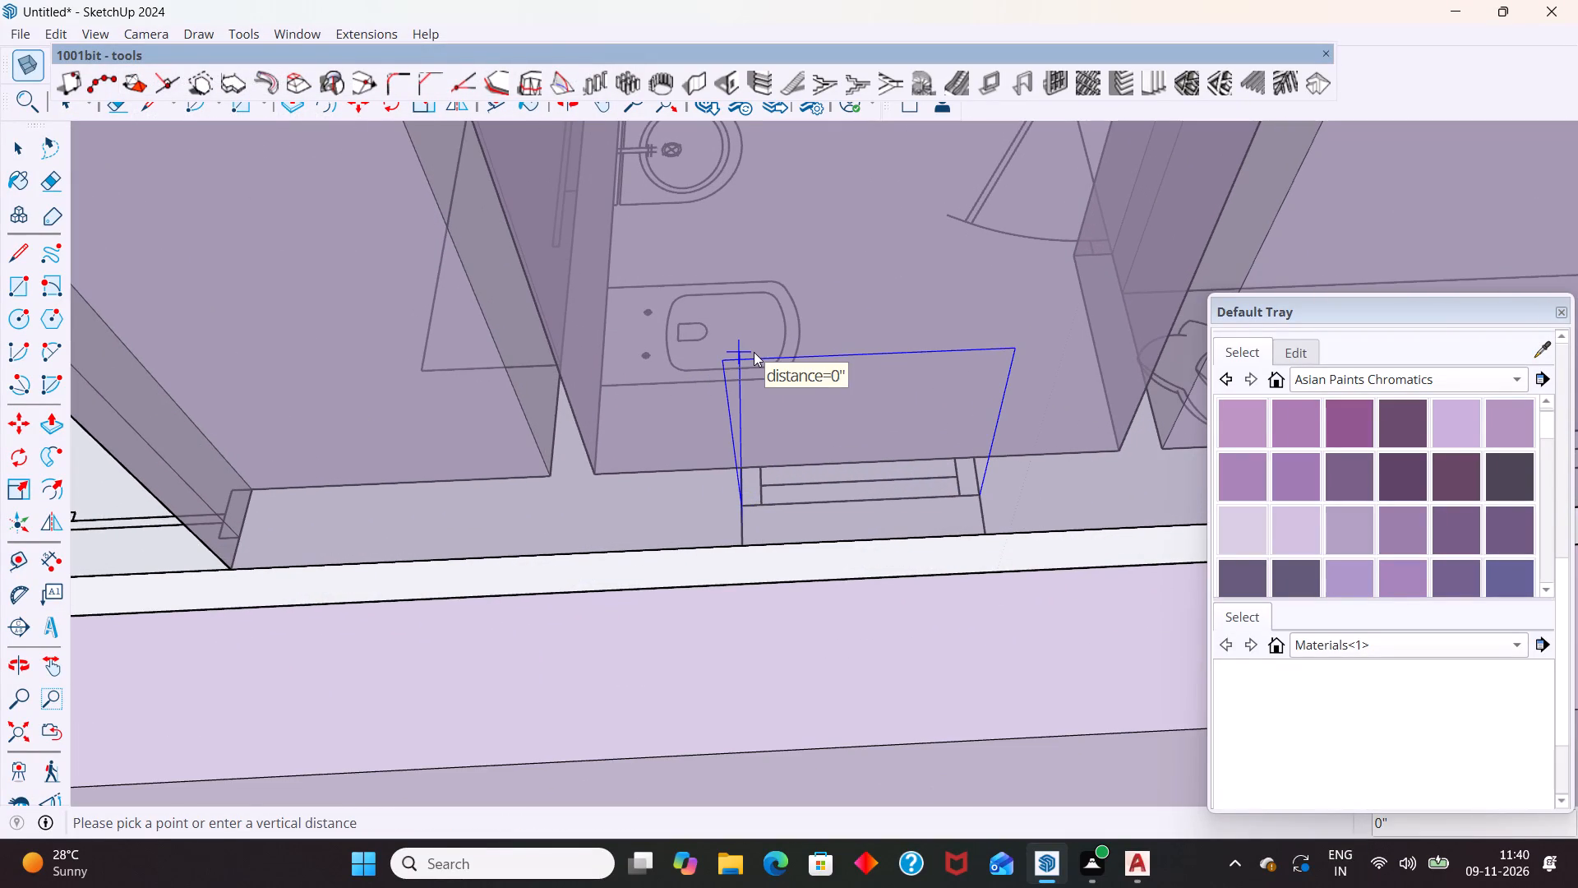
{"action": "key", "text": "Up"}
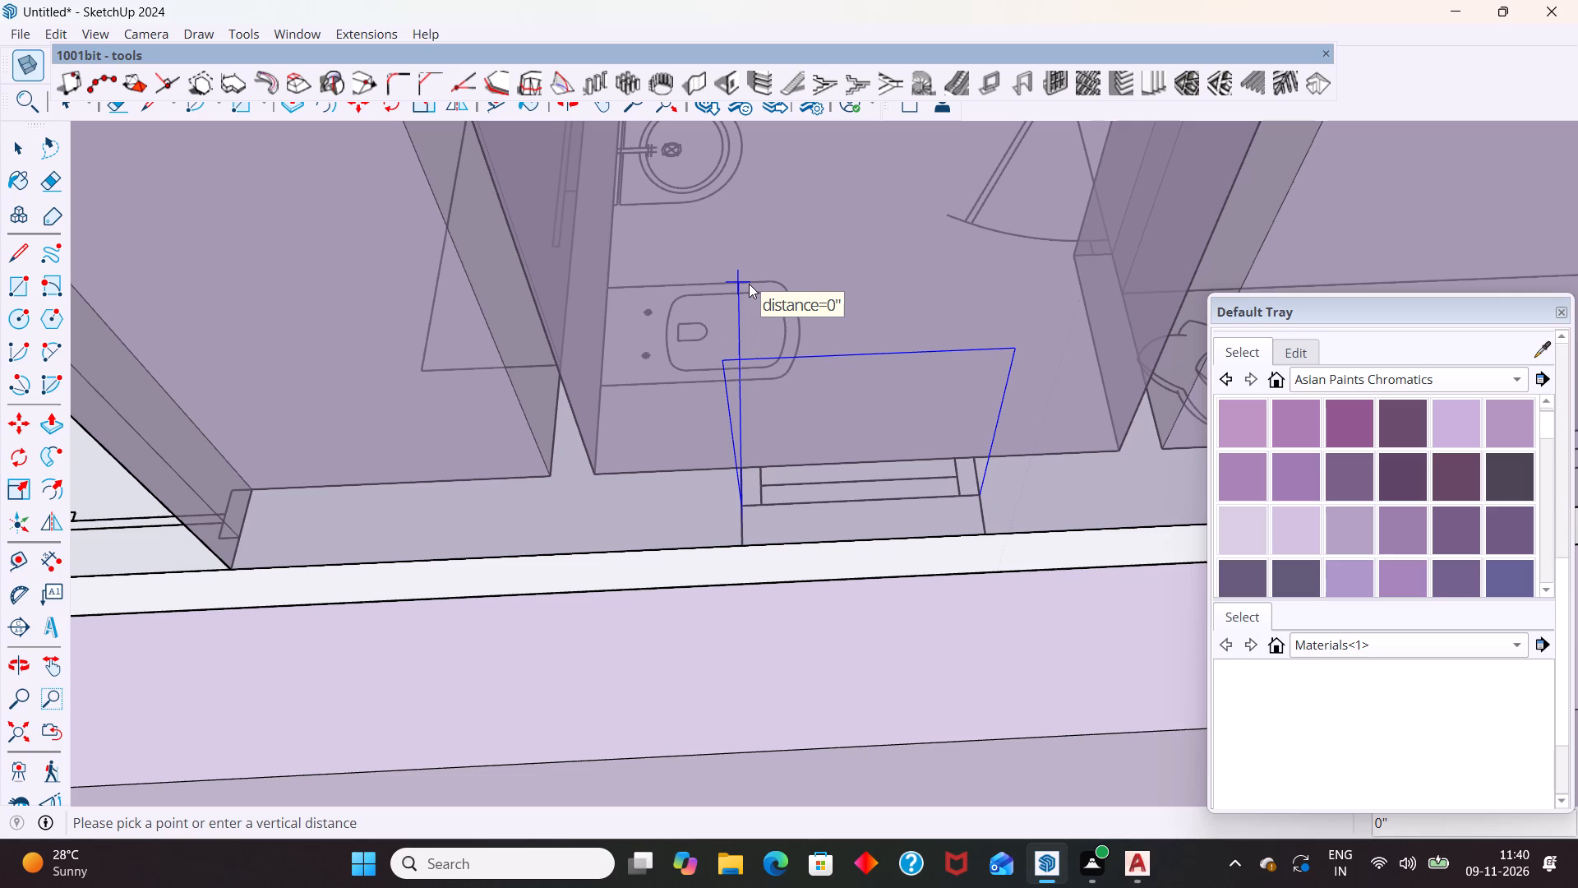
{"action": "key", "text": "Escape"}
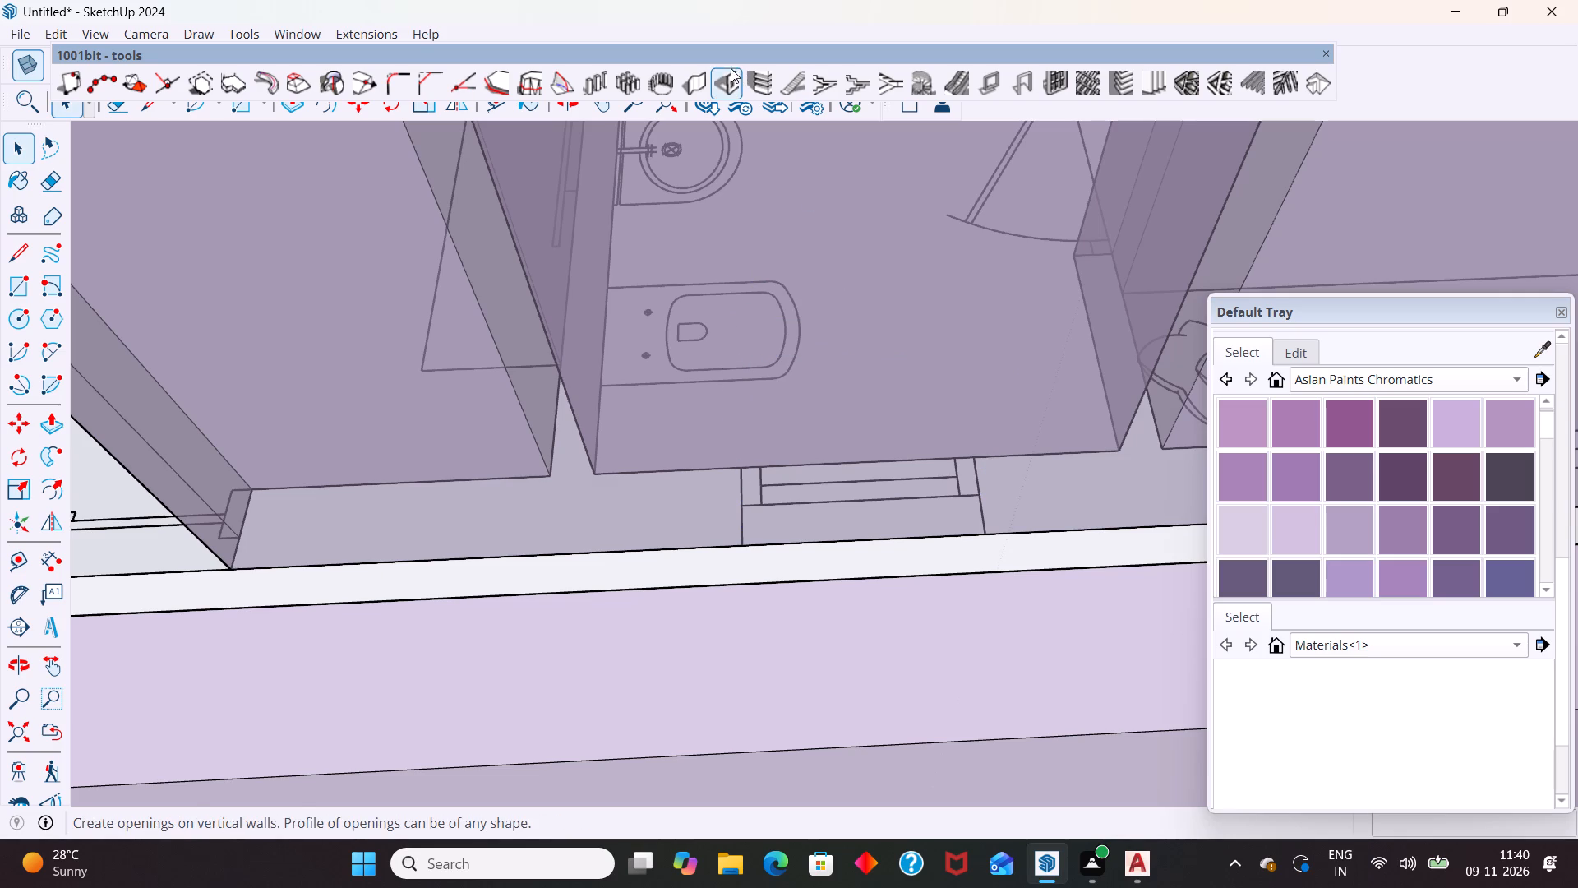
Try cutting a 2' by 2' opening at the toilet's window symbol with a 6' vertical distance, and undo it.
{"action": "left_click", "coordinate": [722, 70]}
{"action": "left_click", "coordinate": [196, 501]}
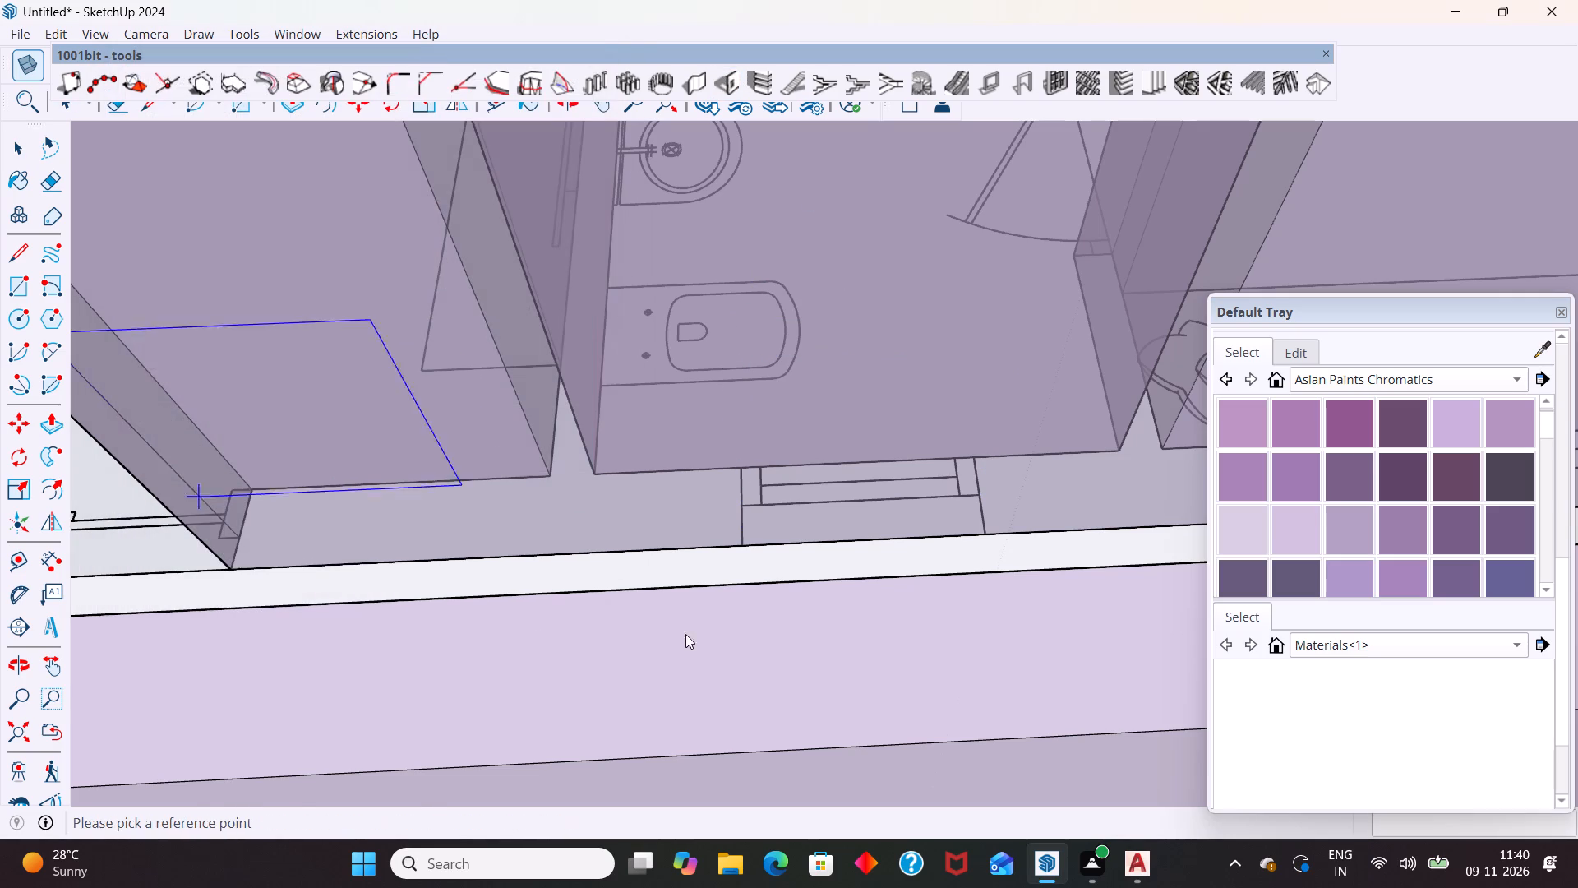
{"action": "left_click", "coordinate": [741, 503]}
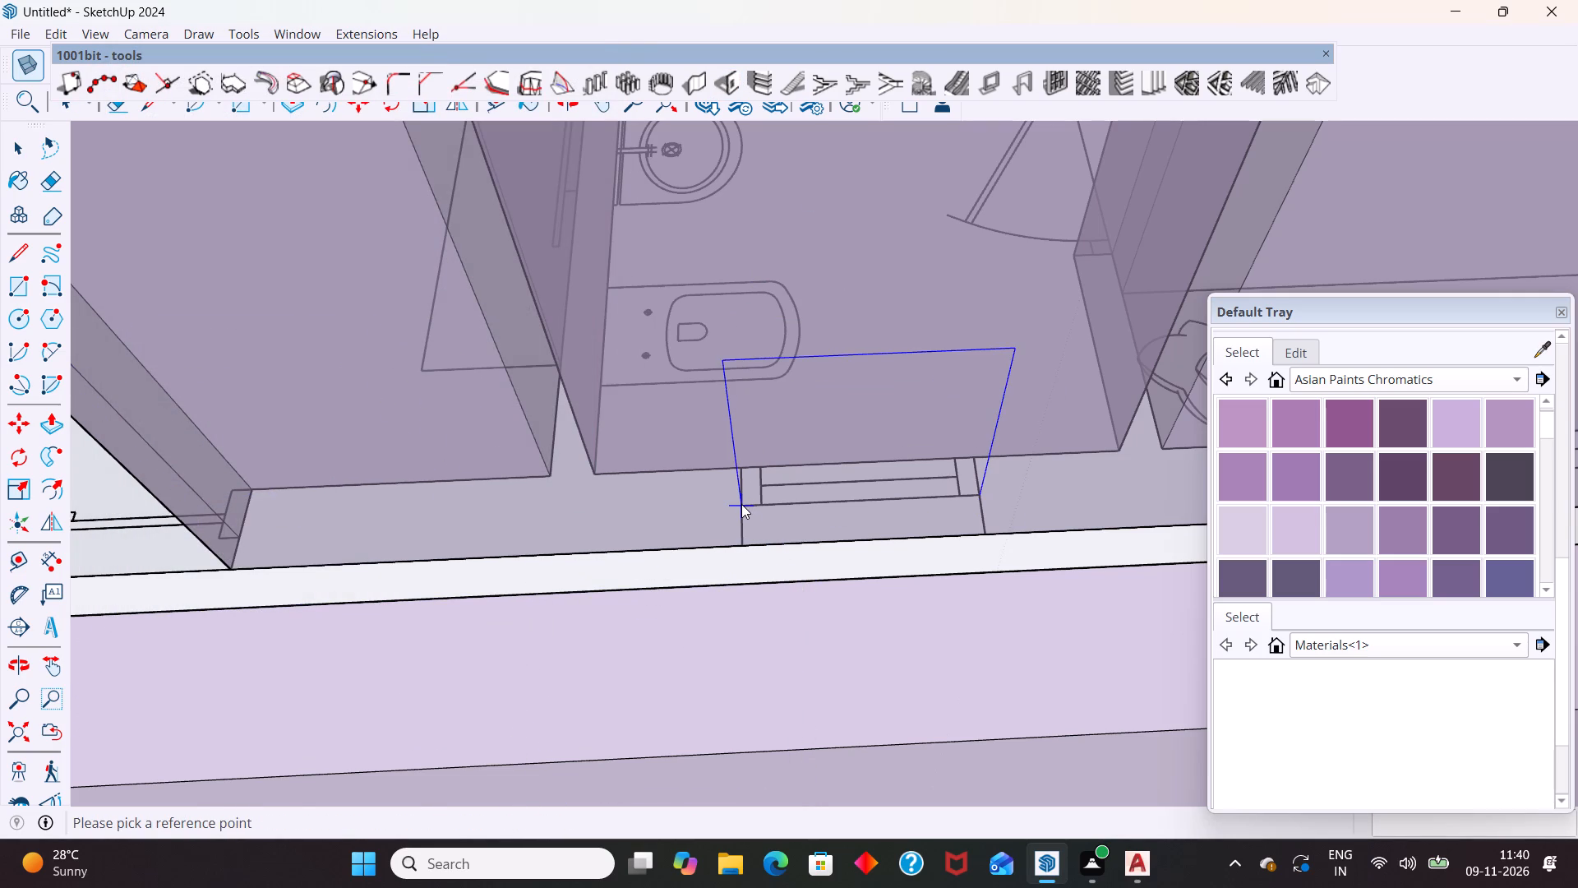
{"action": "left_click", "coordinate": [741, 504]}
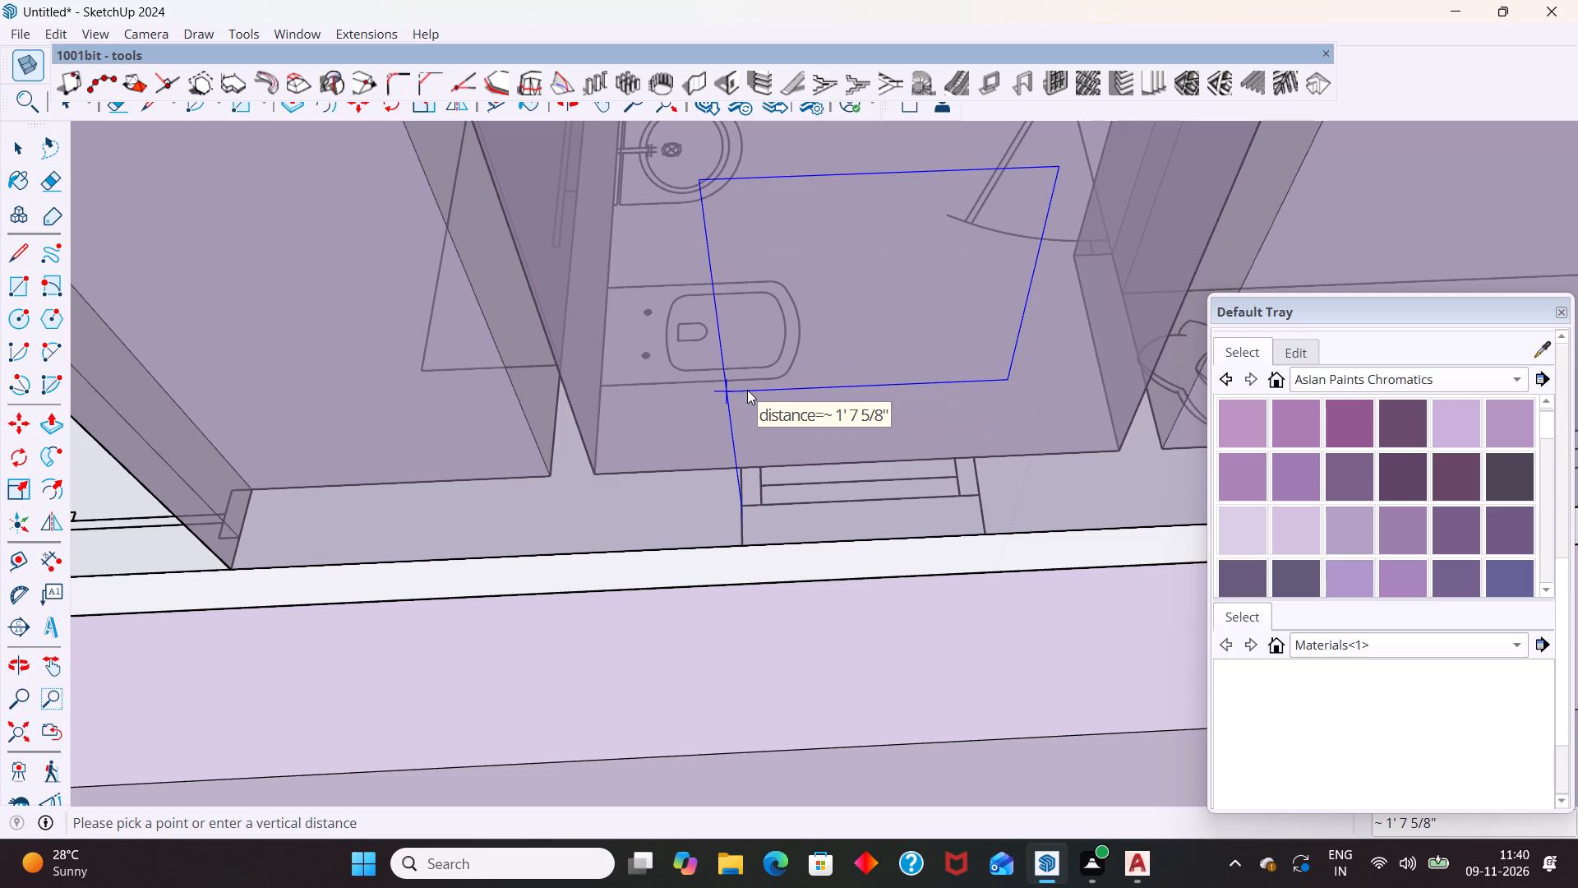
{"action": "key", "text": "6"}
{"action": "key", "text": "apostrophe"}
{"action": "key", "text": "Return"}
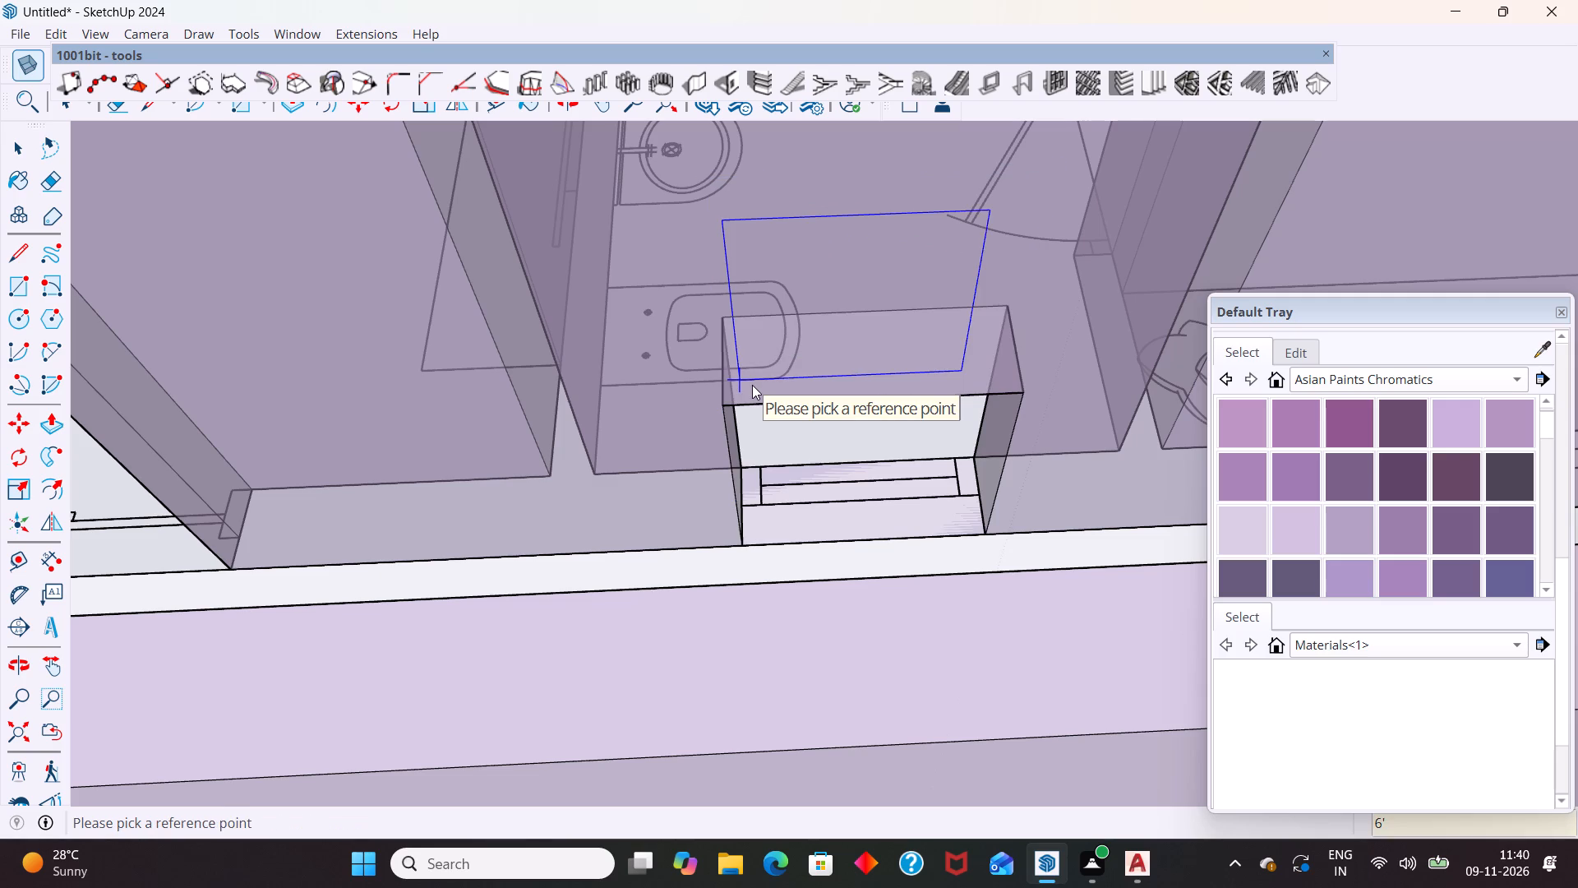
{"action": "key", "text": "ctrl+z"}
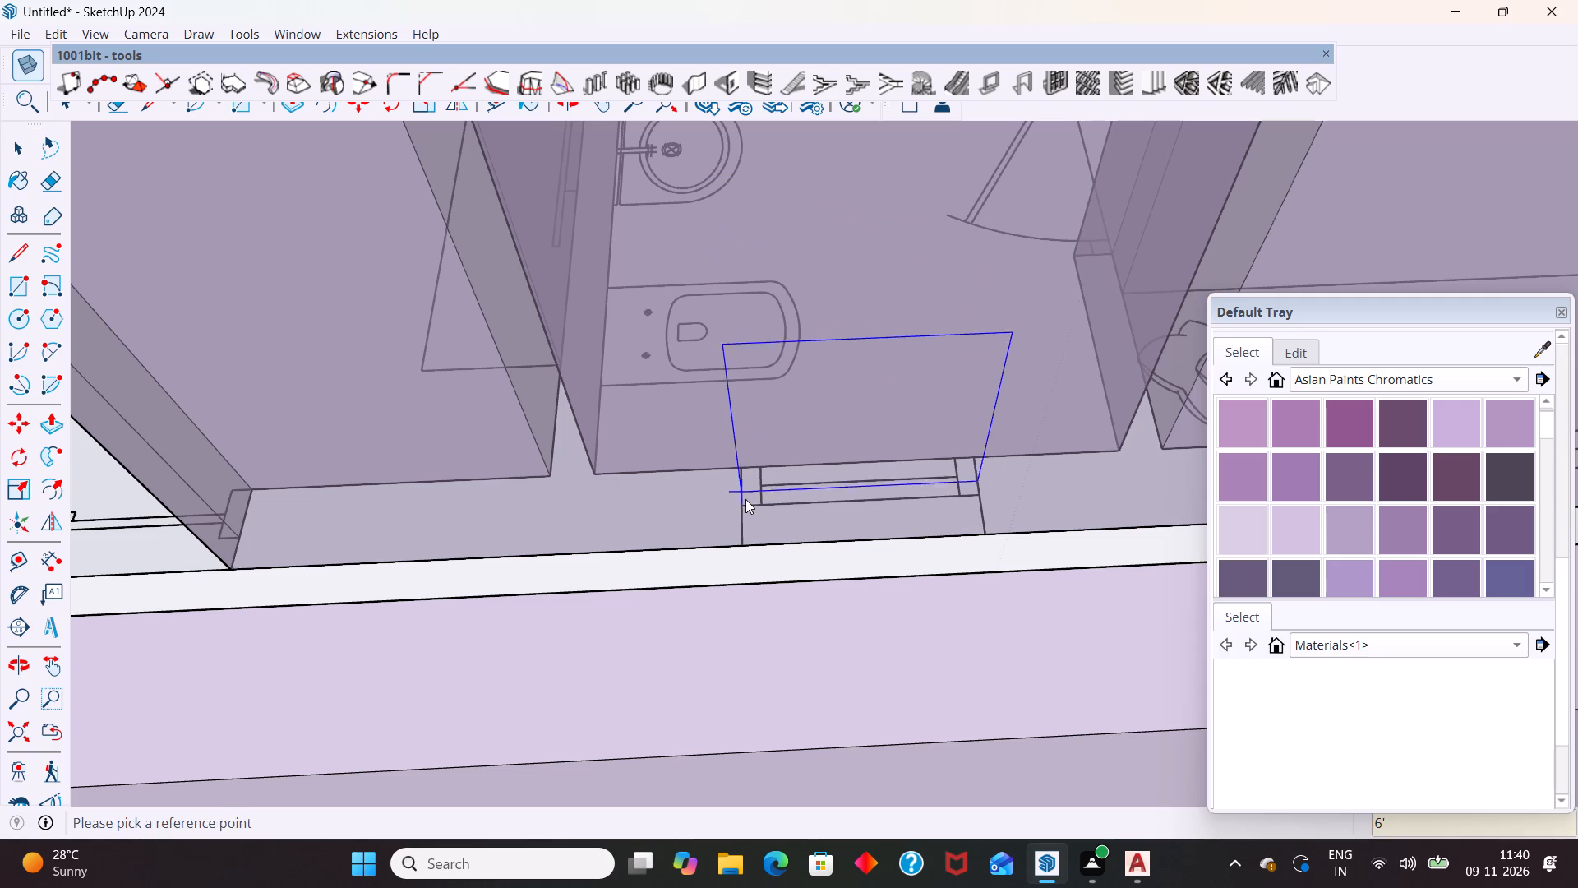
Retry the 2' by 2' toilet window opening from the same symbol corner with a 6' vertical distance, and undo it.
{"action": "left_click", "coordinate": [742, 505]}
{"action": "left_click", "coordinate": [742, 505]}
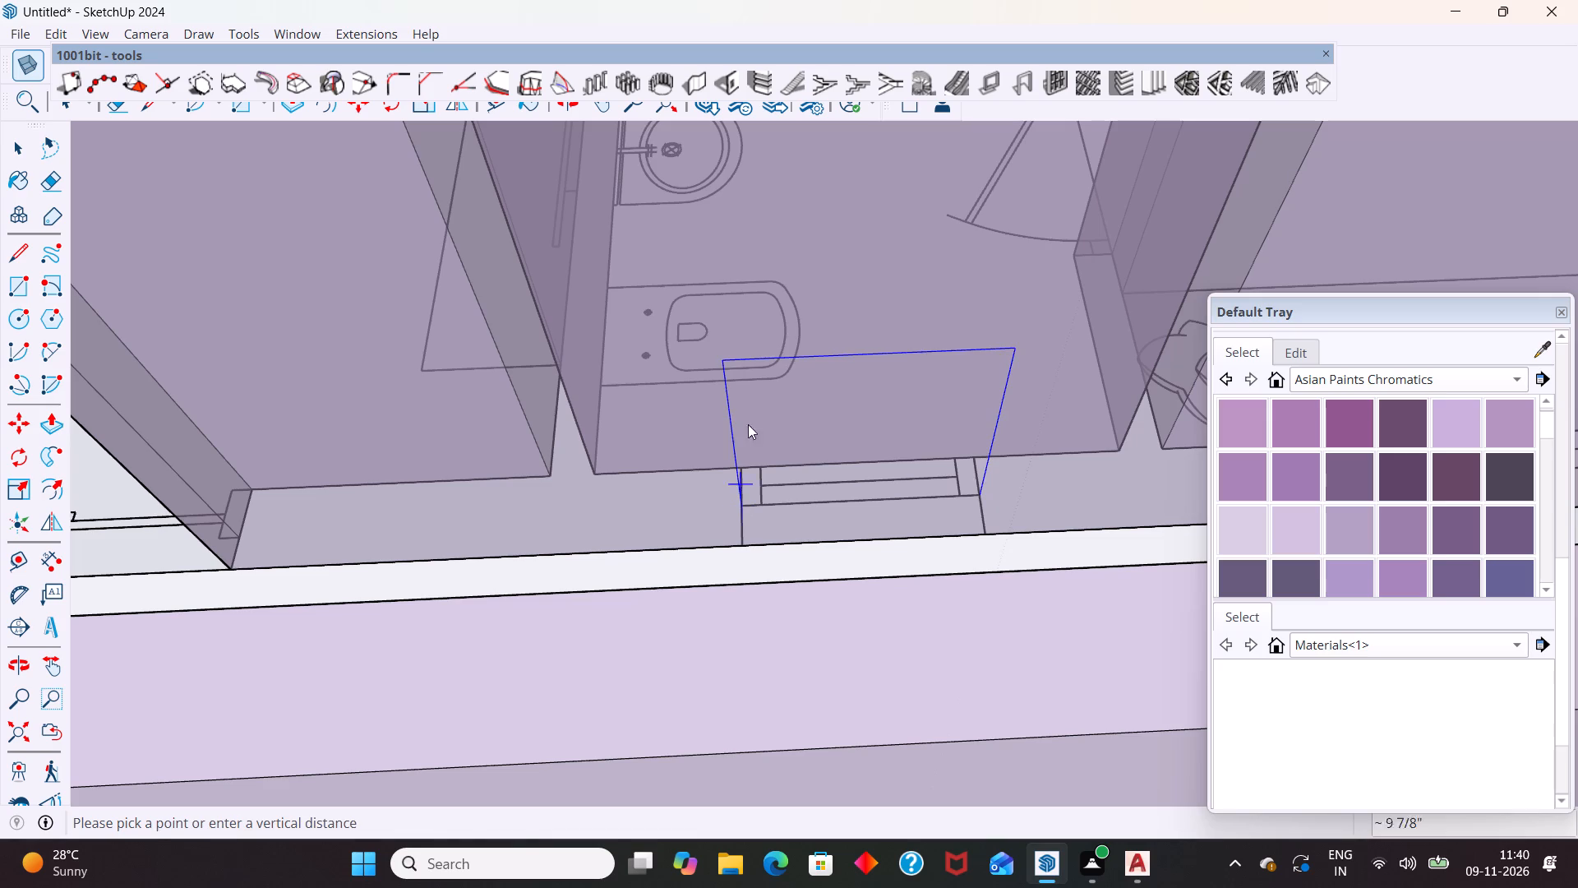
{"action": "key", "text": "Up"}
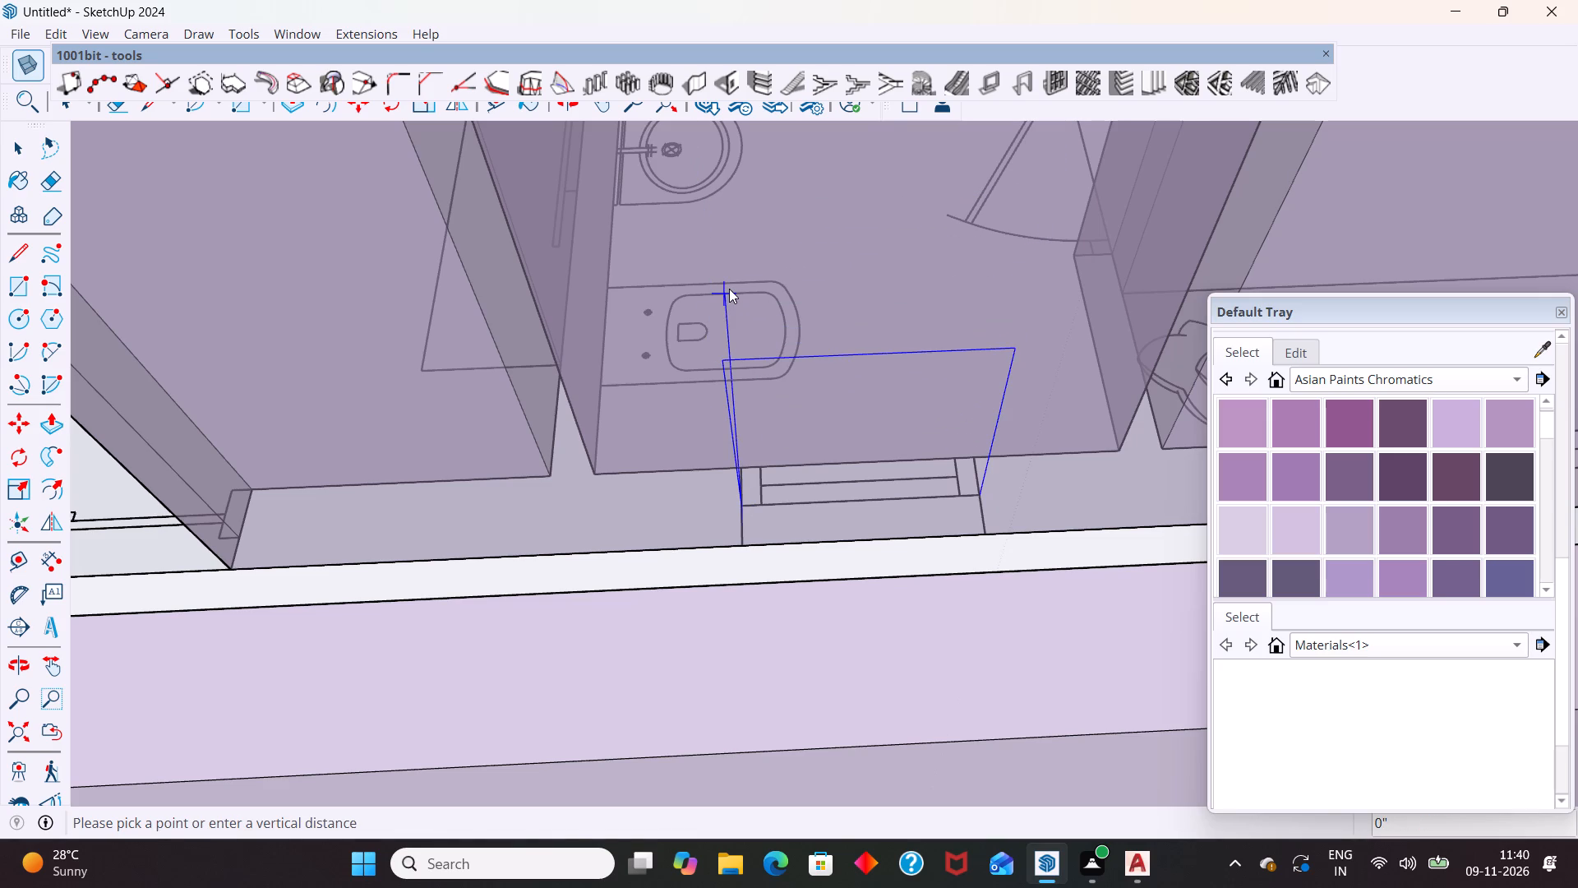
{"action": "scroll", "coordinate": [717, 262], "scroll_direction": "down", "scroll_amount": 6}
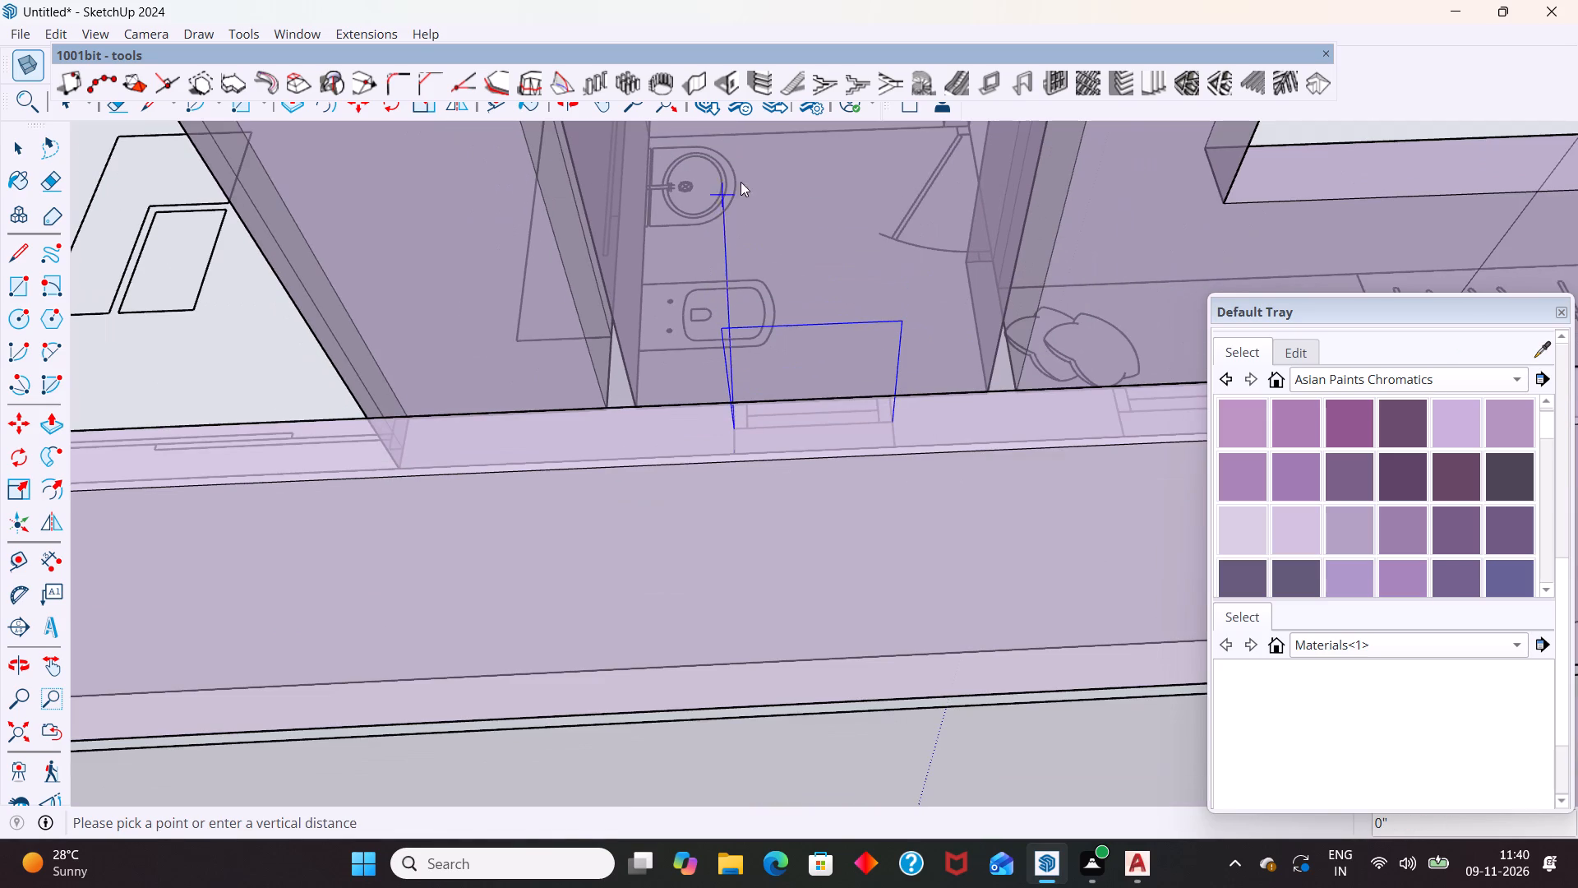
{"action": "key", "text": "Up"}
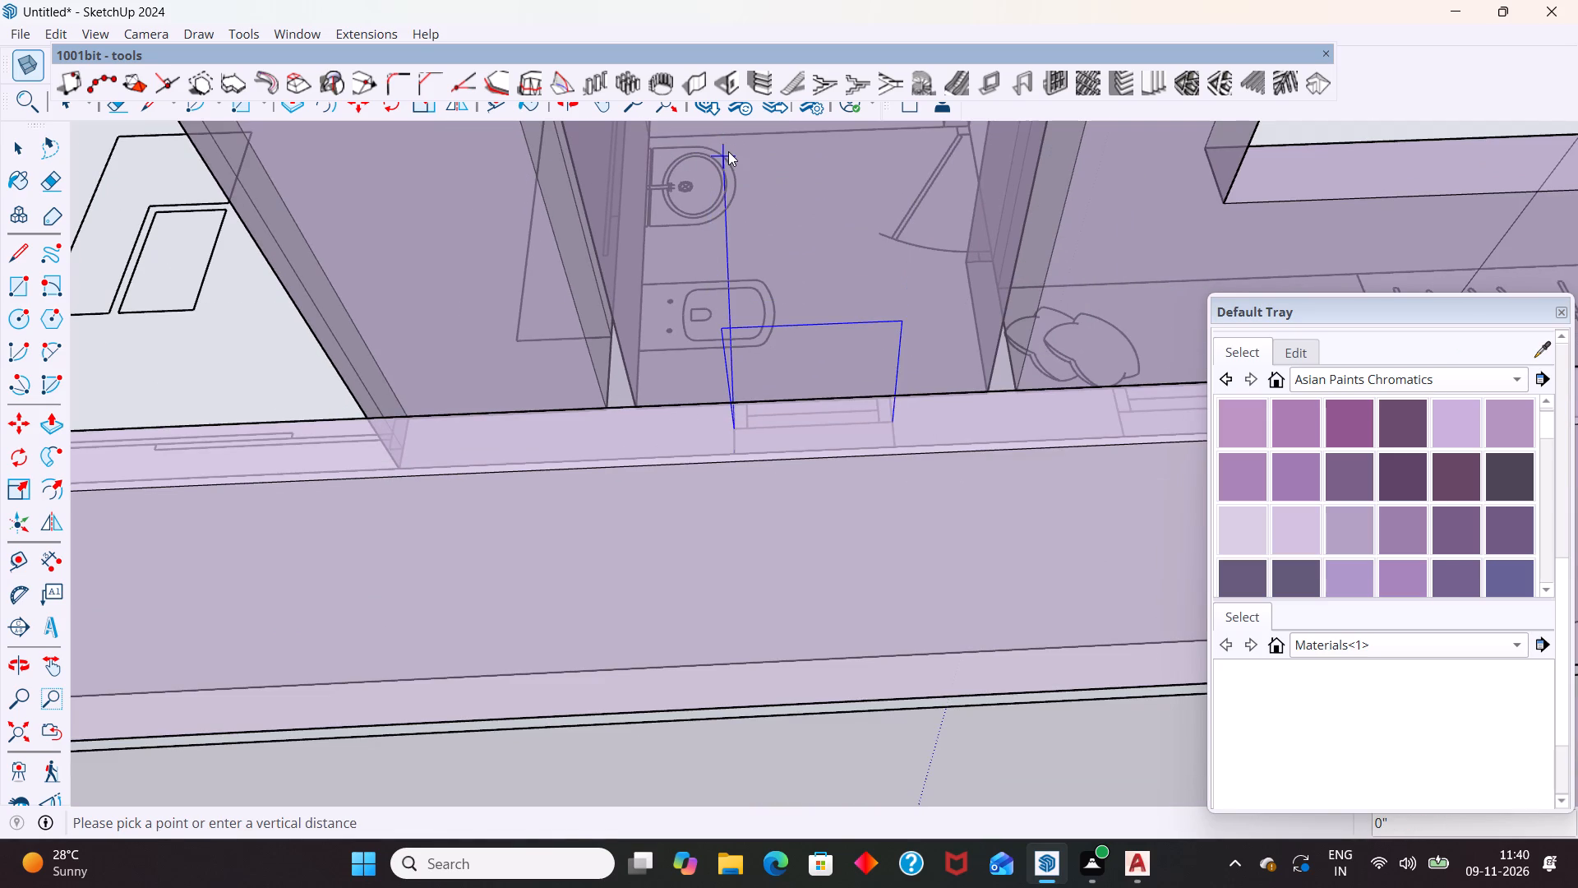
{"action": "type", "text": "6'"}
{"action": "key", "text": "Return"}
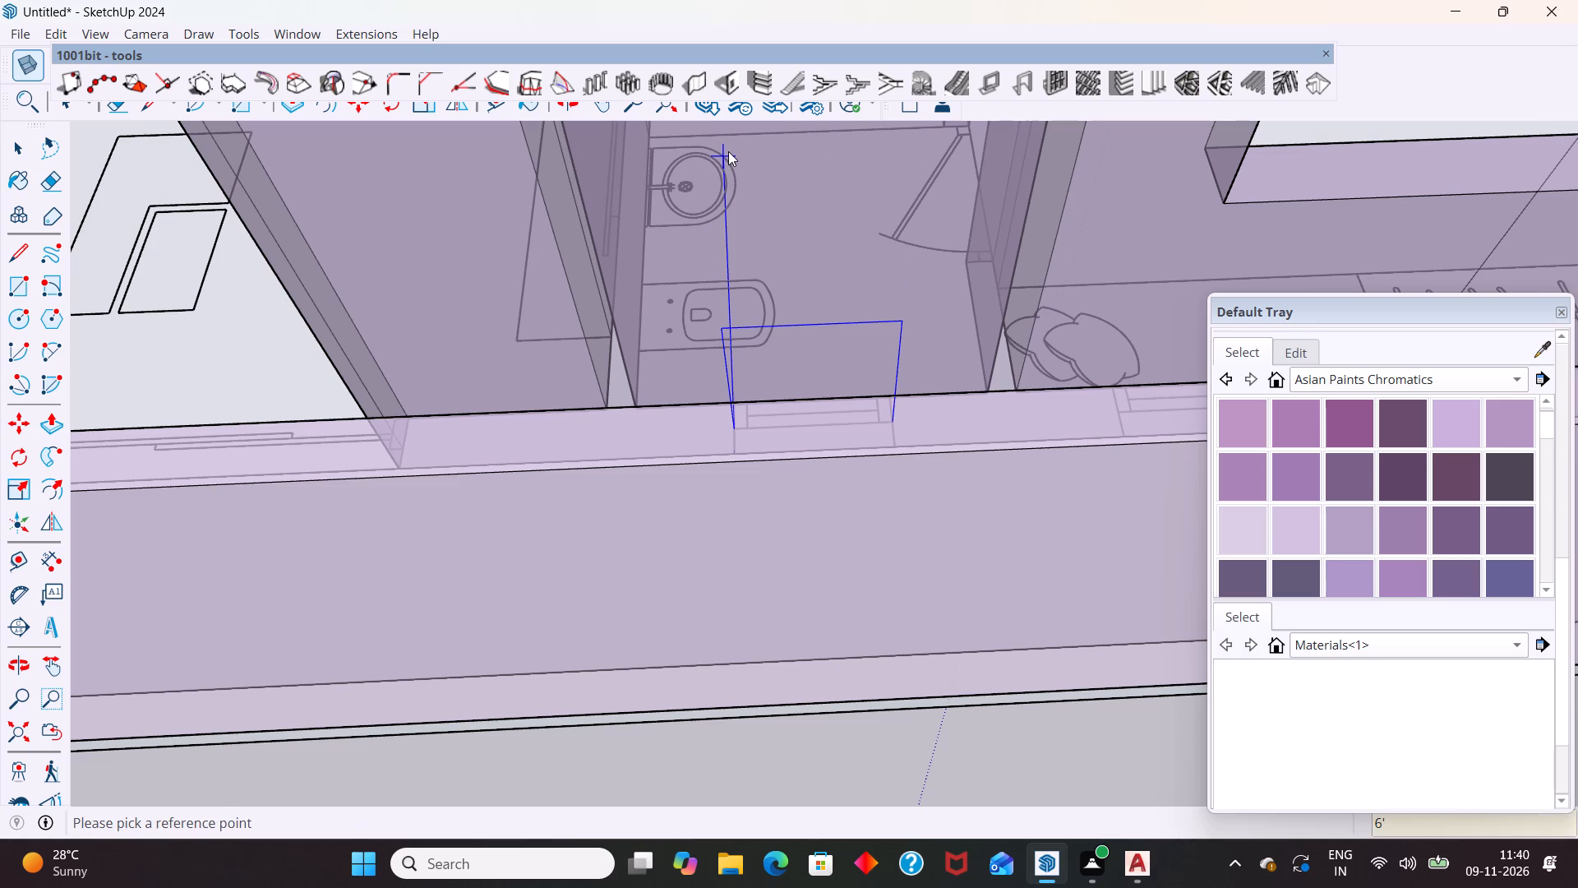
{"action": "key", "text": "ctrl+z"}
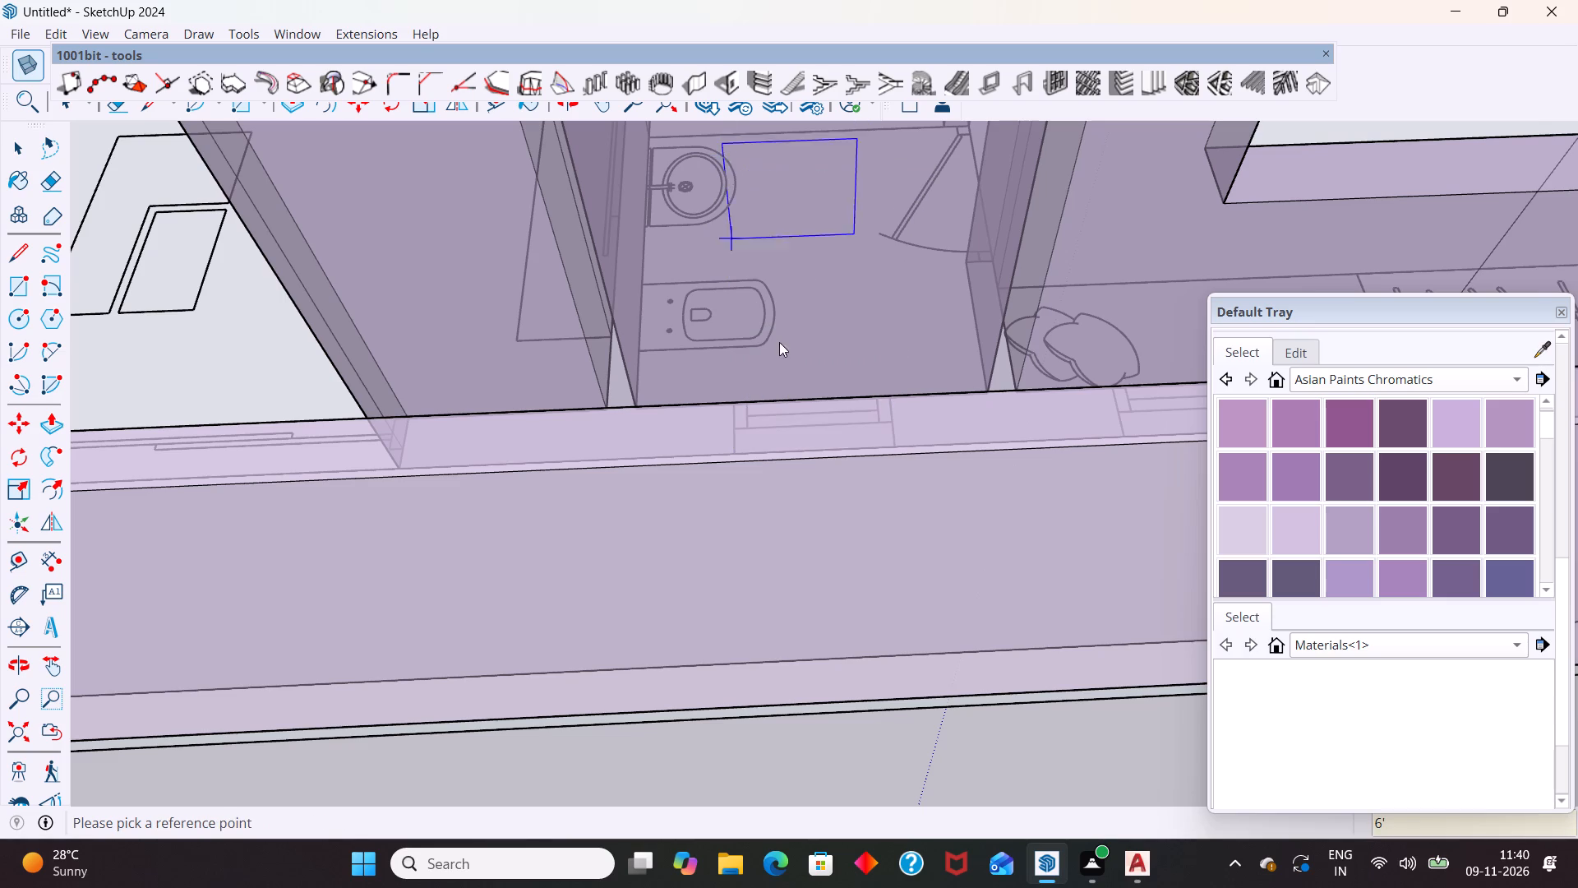
Cut the toilet's 2' by 2' window opening from its window symbol corner in the outer wall, with a 6' vertical distance.
{"action": "middle_click_drag", "start_coordinate": [818, 401], "coordinate": [721, 553]}
{"action": "scroll", "coordinate": [853, 224], "scroll_direction": "up", "scroll_amount": 5}
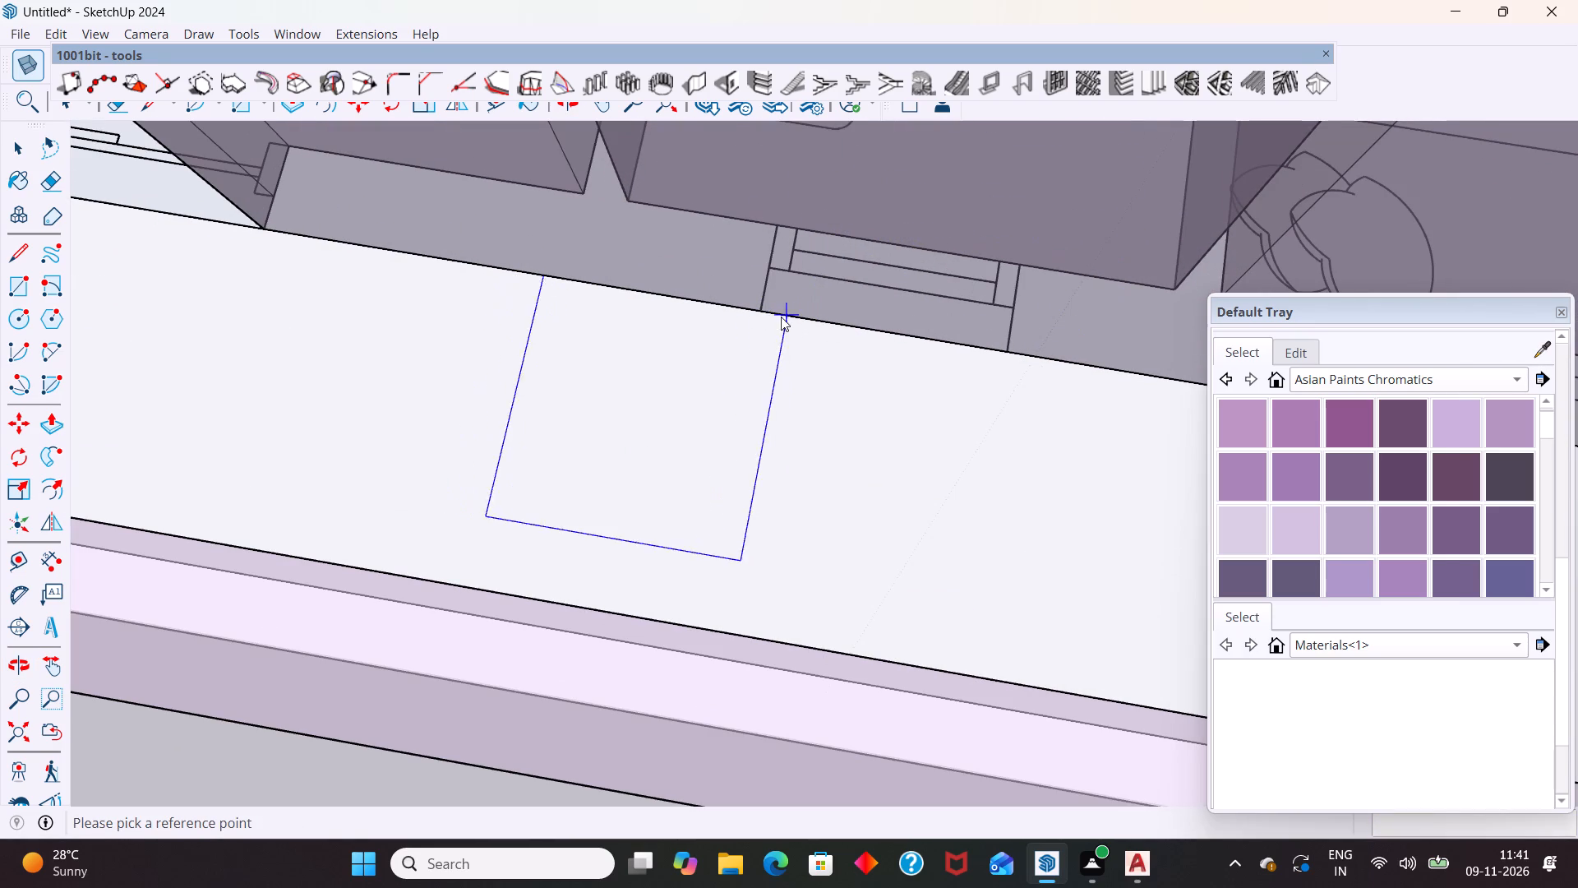
{"action": "left_click", "coordinate": [761, 308]}
{"action": "left_click", "coordinate": [761, 310]}
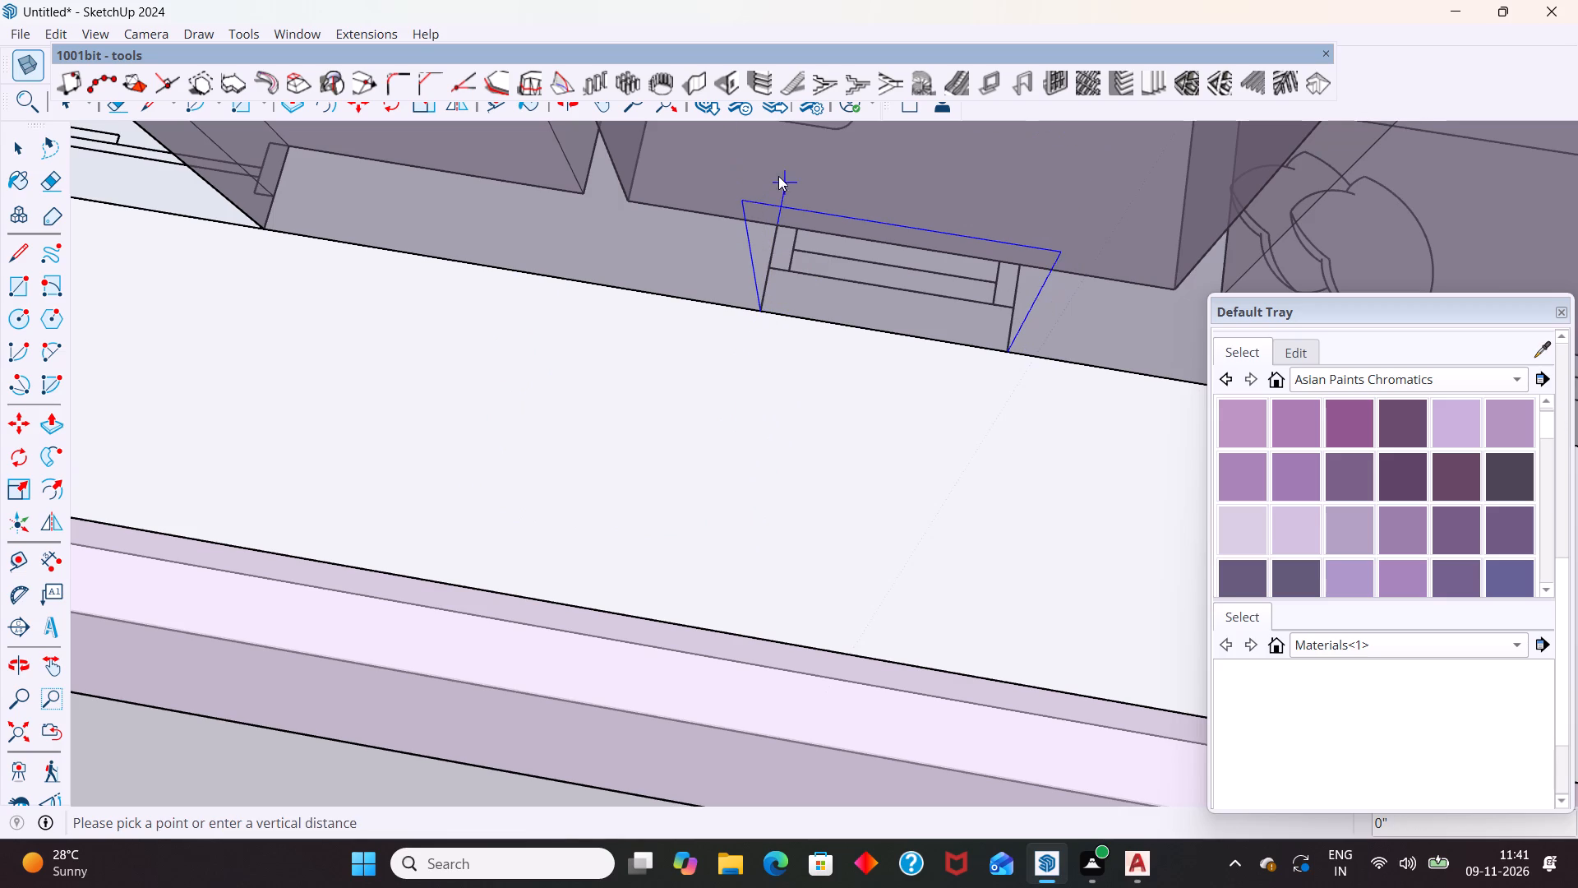
{"action": "scroll", "coordinate": [758, 126], "scroll_direction": "down", "scroll_amount": 9}
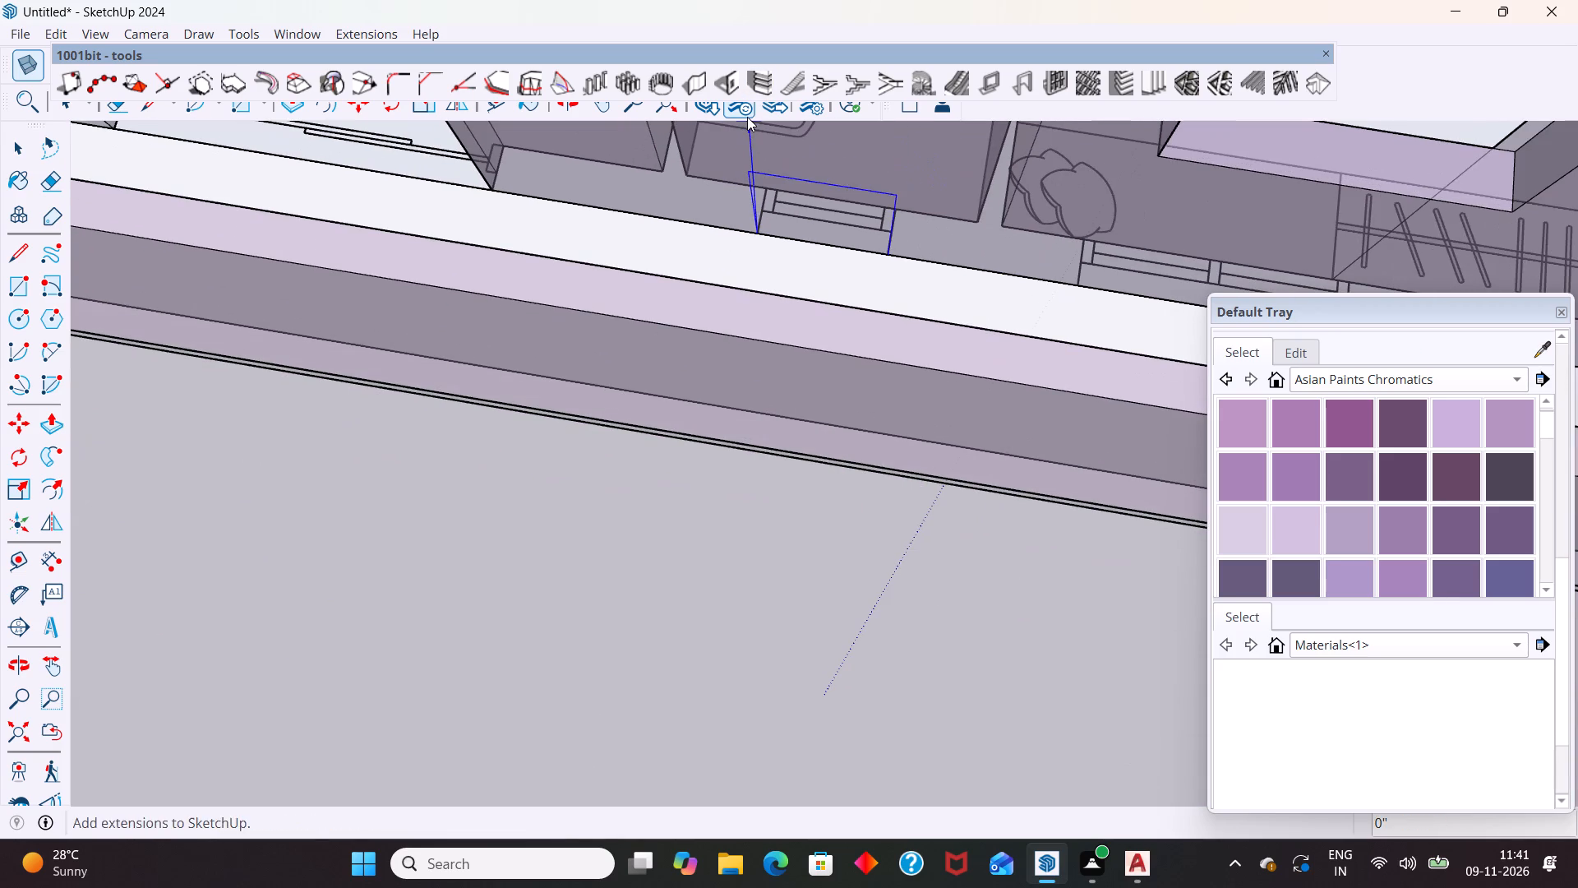
{"action": "key", "text": "6"}
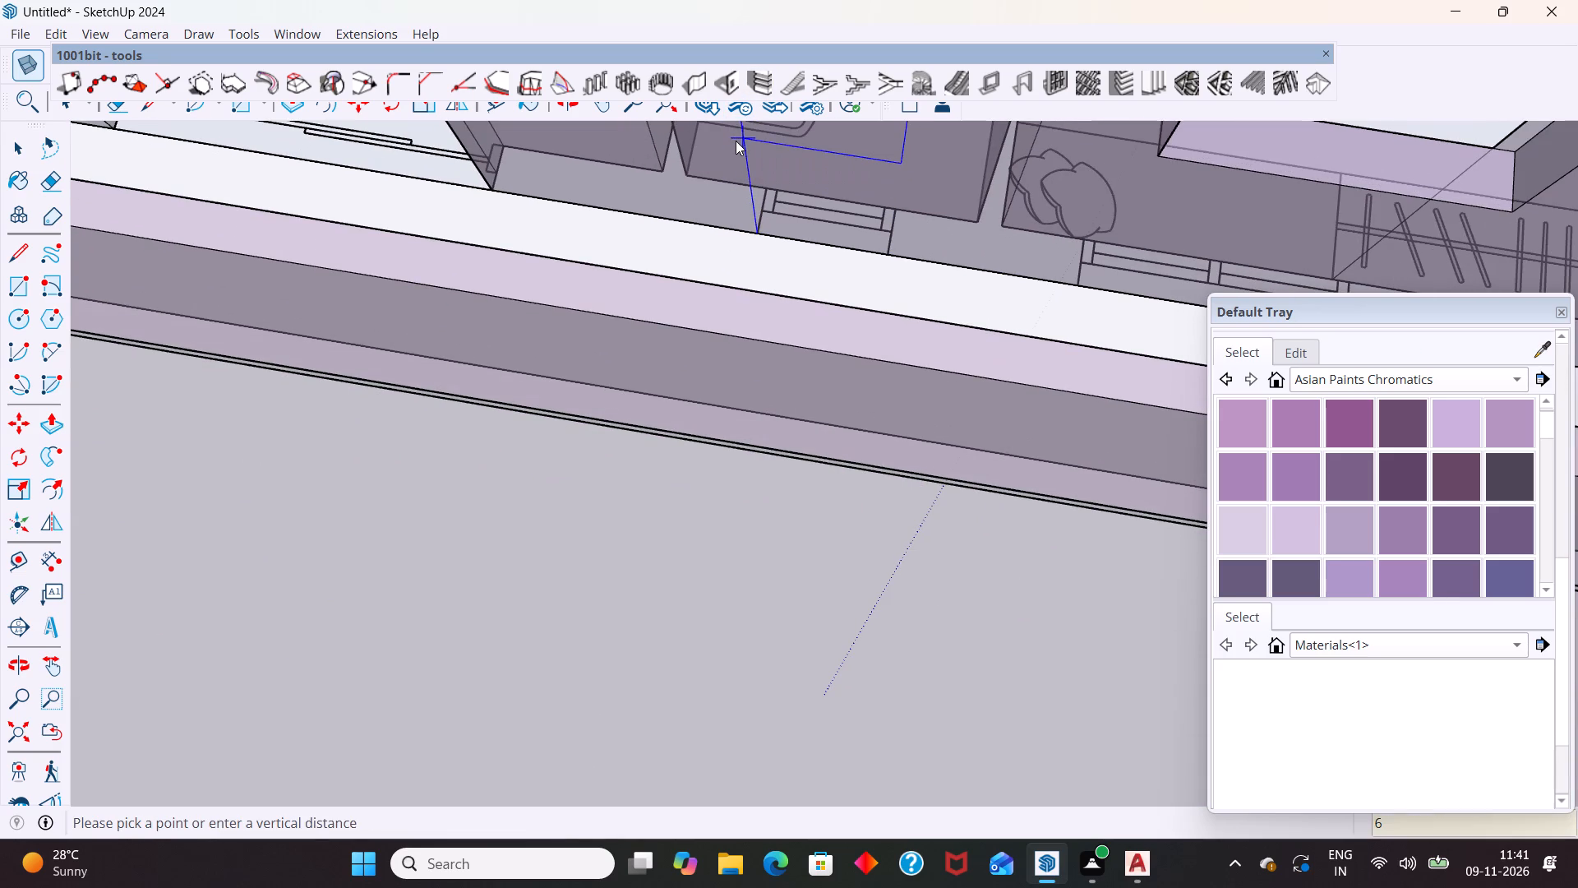
{"action": "key", "text": "apostrophe"}
{"action": "key", "text": "Return"}
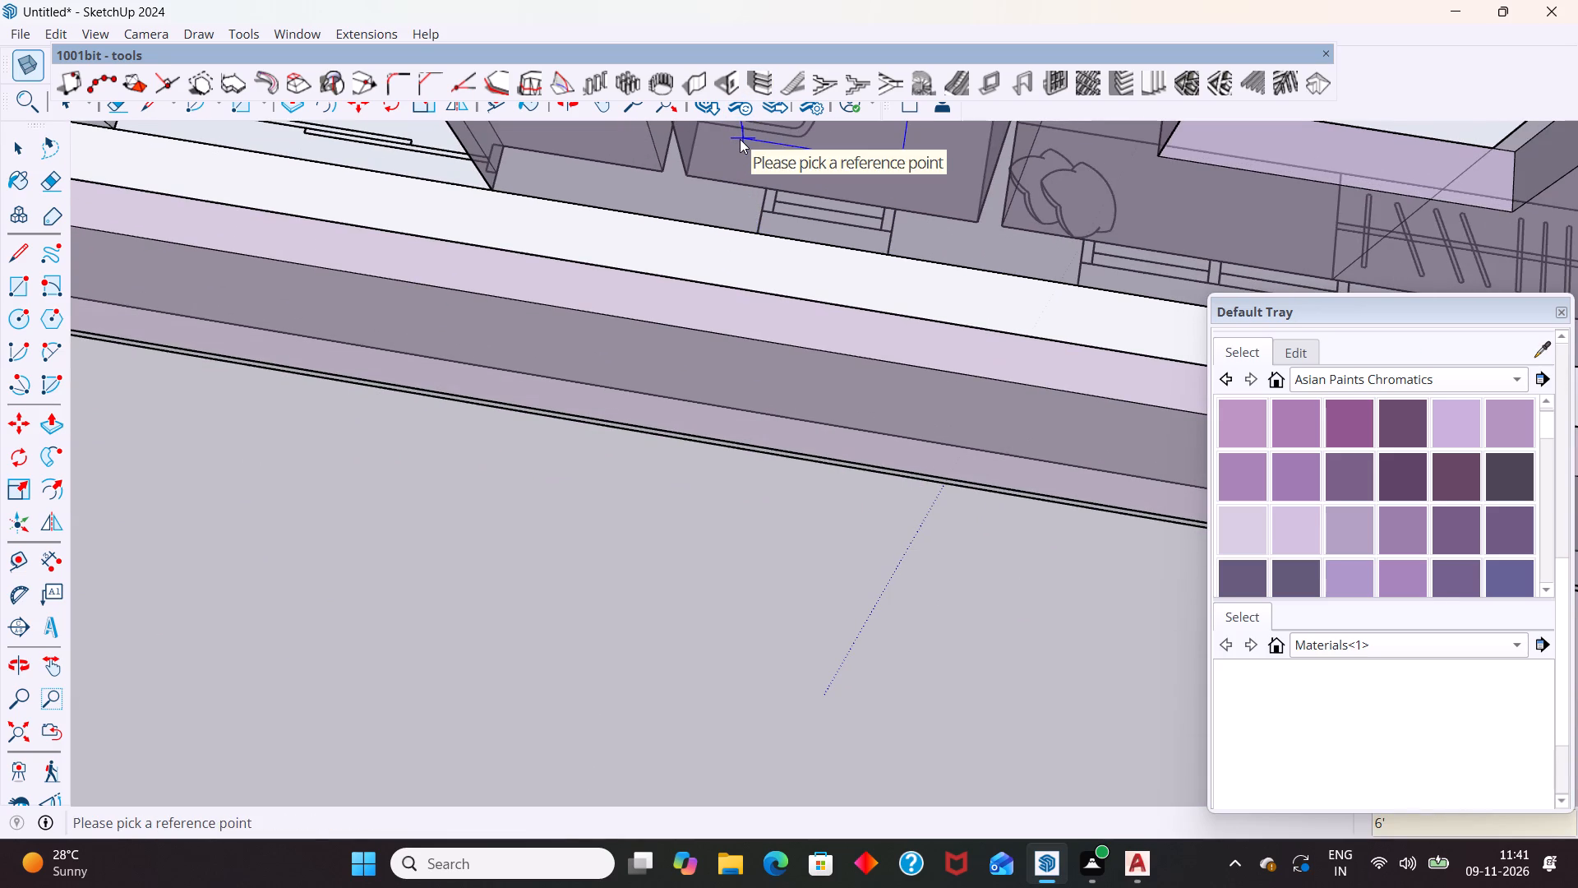
{"action": "key", "text": "Return"}
{"action": "key", "text": "Return"}
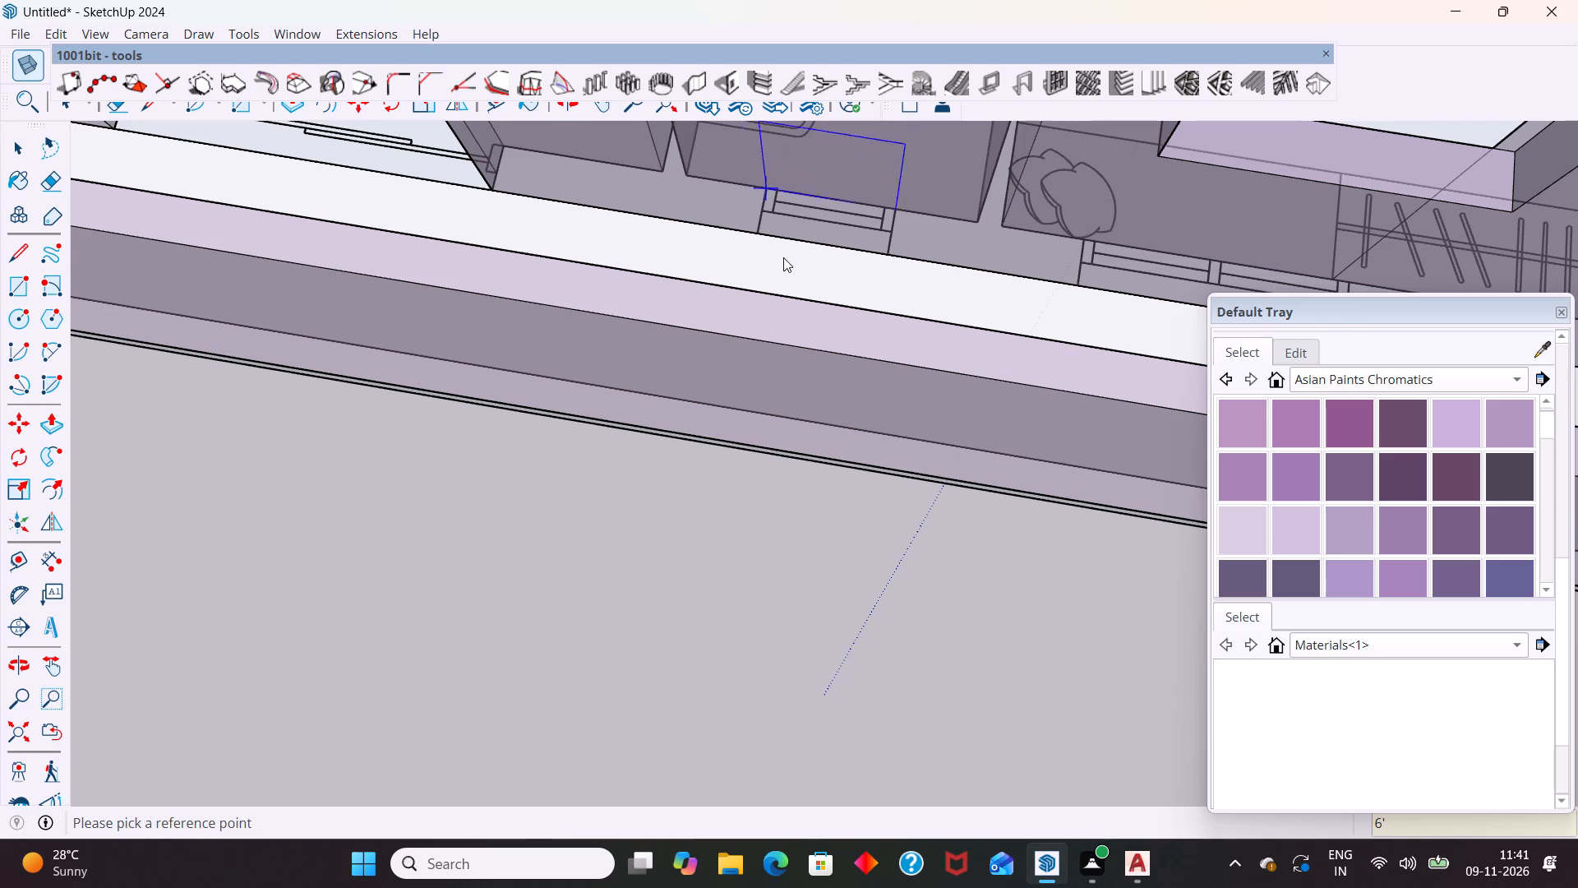
{"action": "scroll", "coordinate": [785, 266], "scroll_direction": "down", "scroll_amount": 6}
{"action": "key", "text": "space"}
Select the whole 3D house with its compound wall and plot outline, leaving out the neighbouring floor plans, and copy it.
{"action": "scroll", "coordinate": [790, 326], "scroll_direction": "down", "scroll_amount": 13}
{"action": "middle_click_drag", "start_coordinate": [779, 425], "coordinate": [988, 391]}
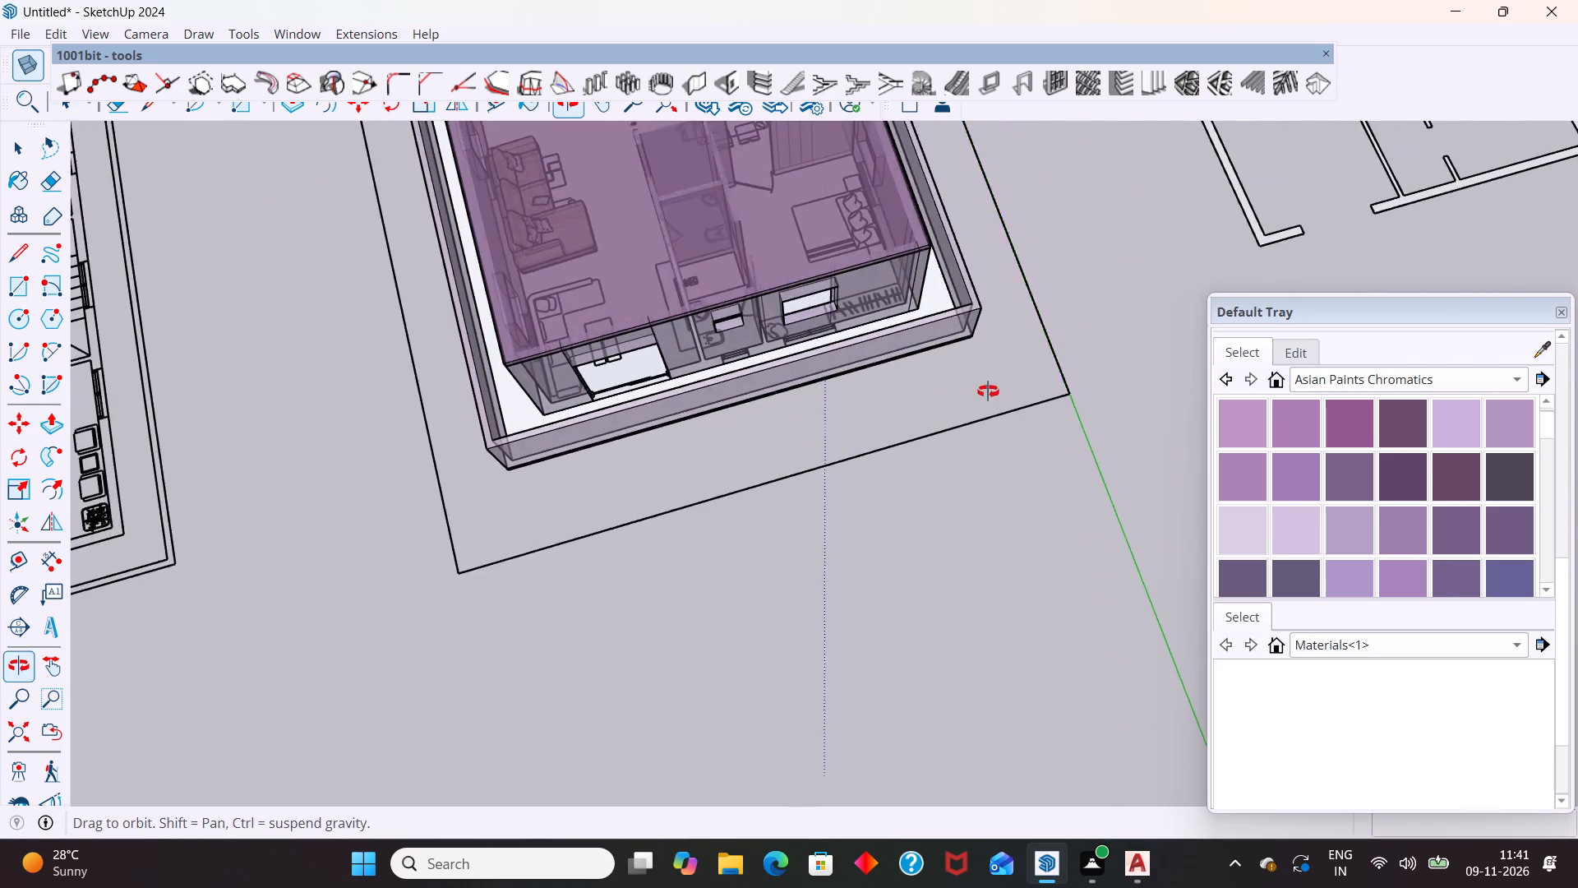
{"action": "middle_click_drag", "start_coordinate": [988, 391], "coordinate": [989, 390]}
{"action": "scroll", "coordinate": [1004, 348], "scroll_direction": "down", "scroll_amount": 7}
{"action": "left_click", "coordinate": [958, 572]}
{"action": "middle_click_drag", "start_coordinate": [1054, 351], "coordinate": [941, 380]}
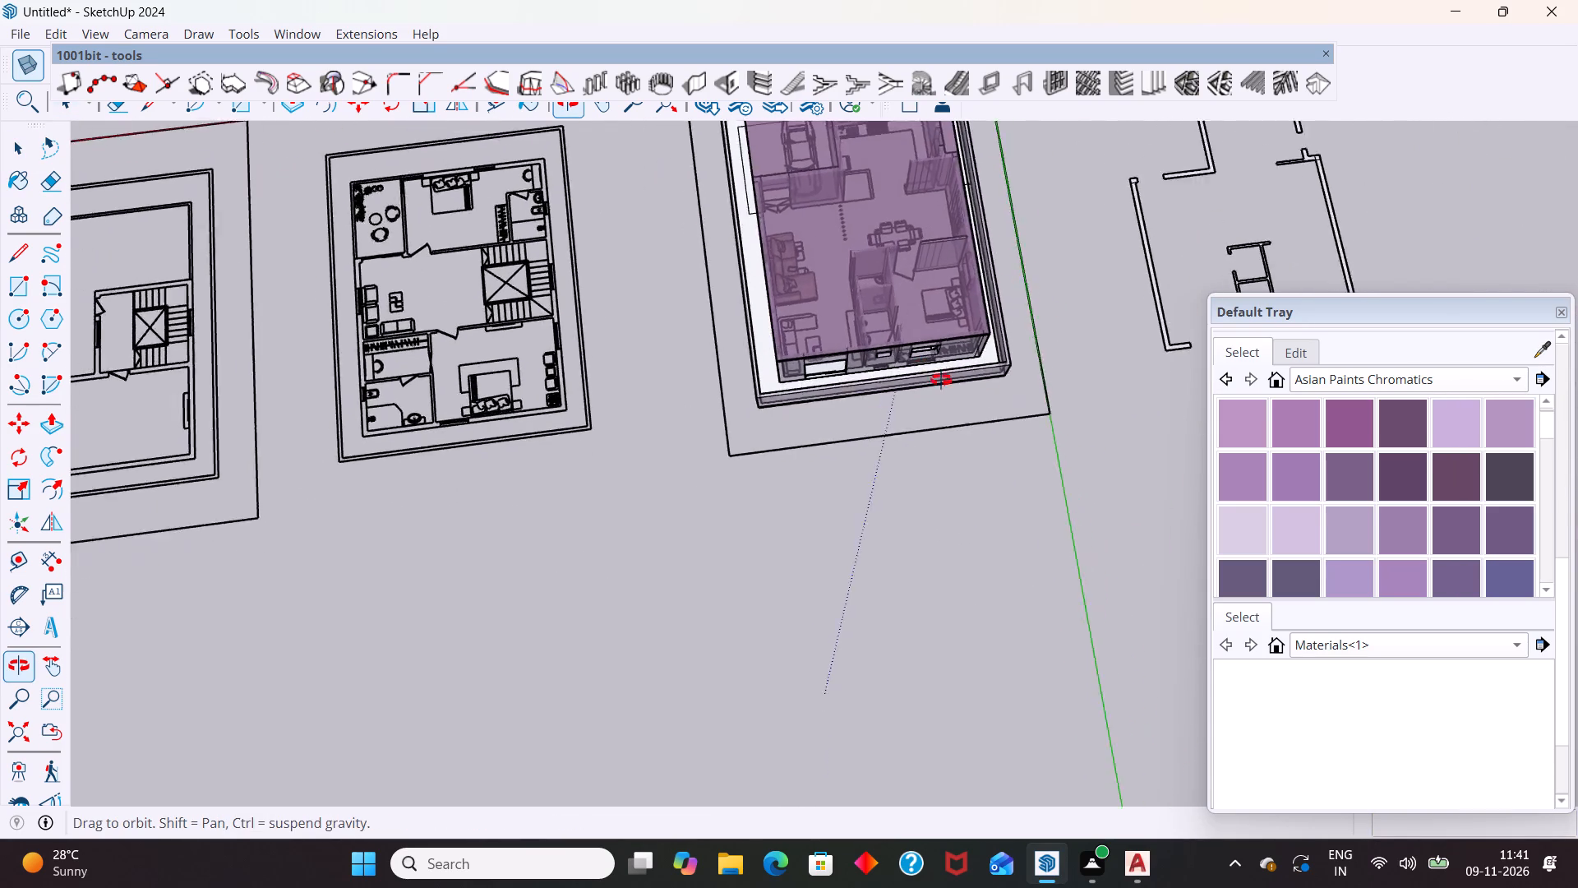
{"action": "middle_click_drag", "start_coordinate": [941, 380], "coordinate": [950, 117]}
{"action": "scroll", "coordinate": [955, 180], "scroll_direction": "up", "scroll_amount": 5}
{"action": "scroll", "coordinate": [939, 284], "scroll_direction": "down", "scroll_amount": 5}
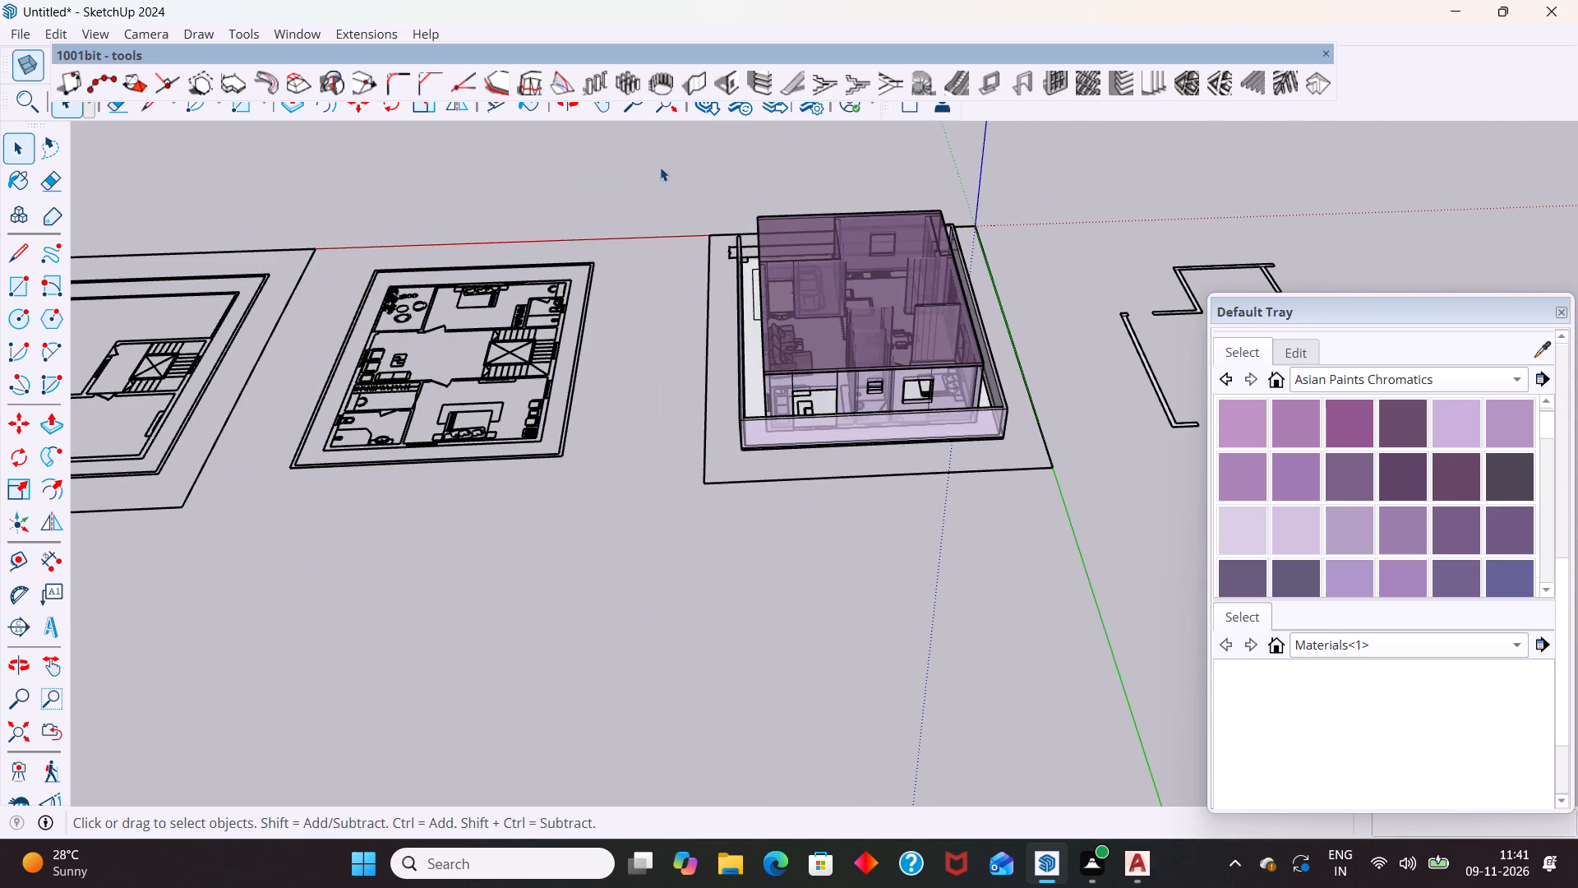
{"action": "left_click_drag", "start_coordinate": [645, 162], "coordinate": [1075, 604]}
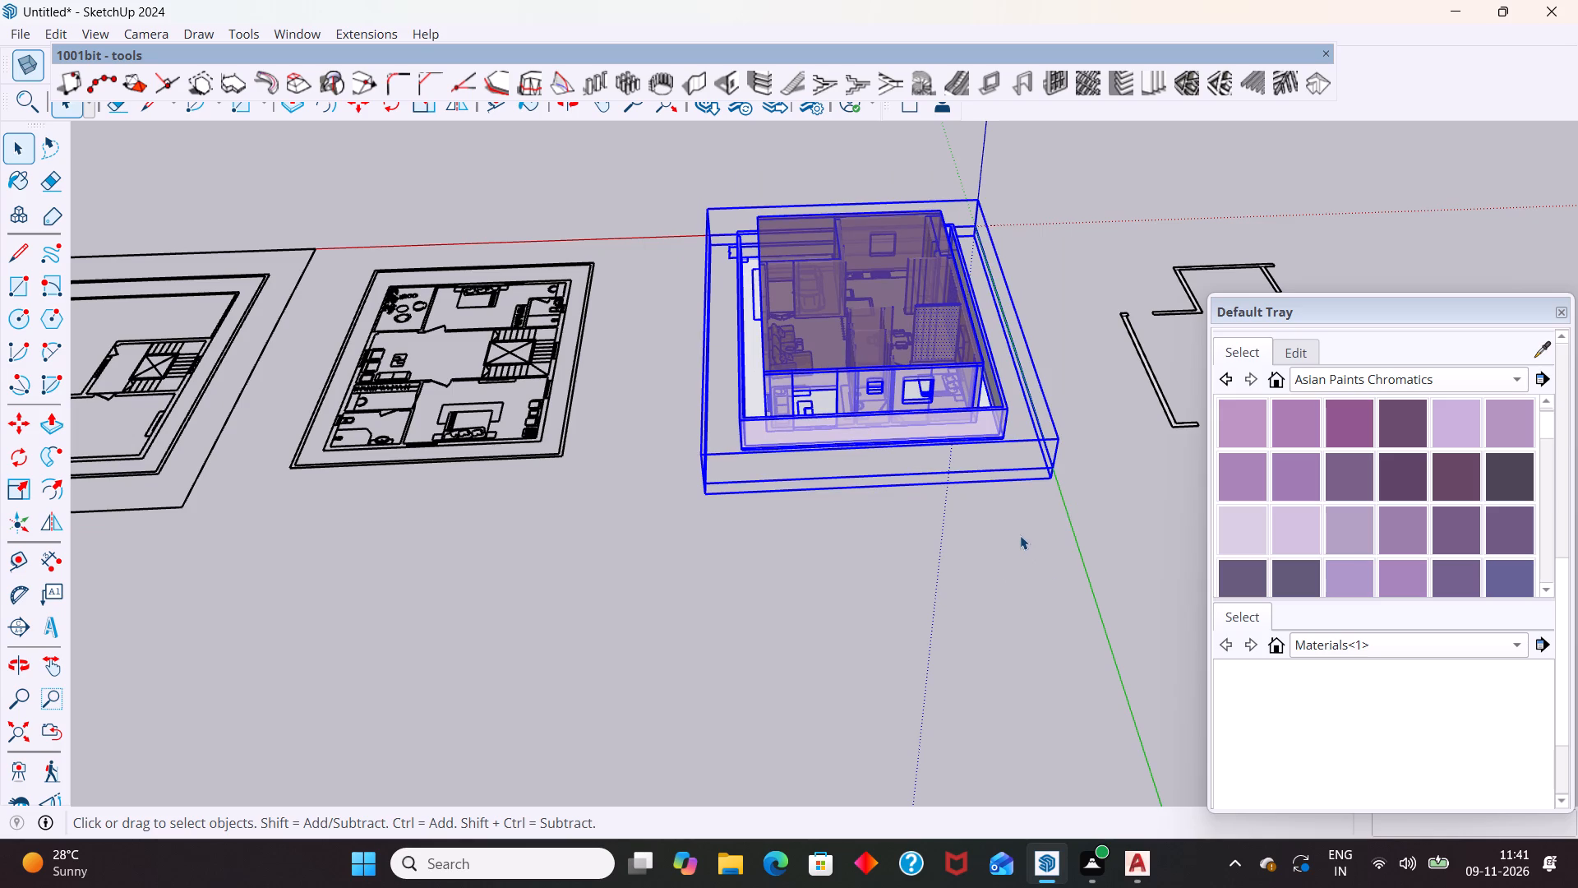
{"action": "key", "text": "ctrl+c"}
{"action": "scroll", "coordinate": [1098, 451], "scroll_direction": "down", "scroll_amount": 7}
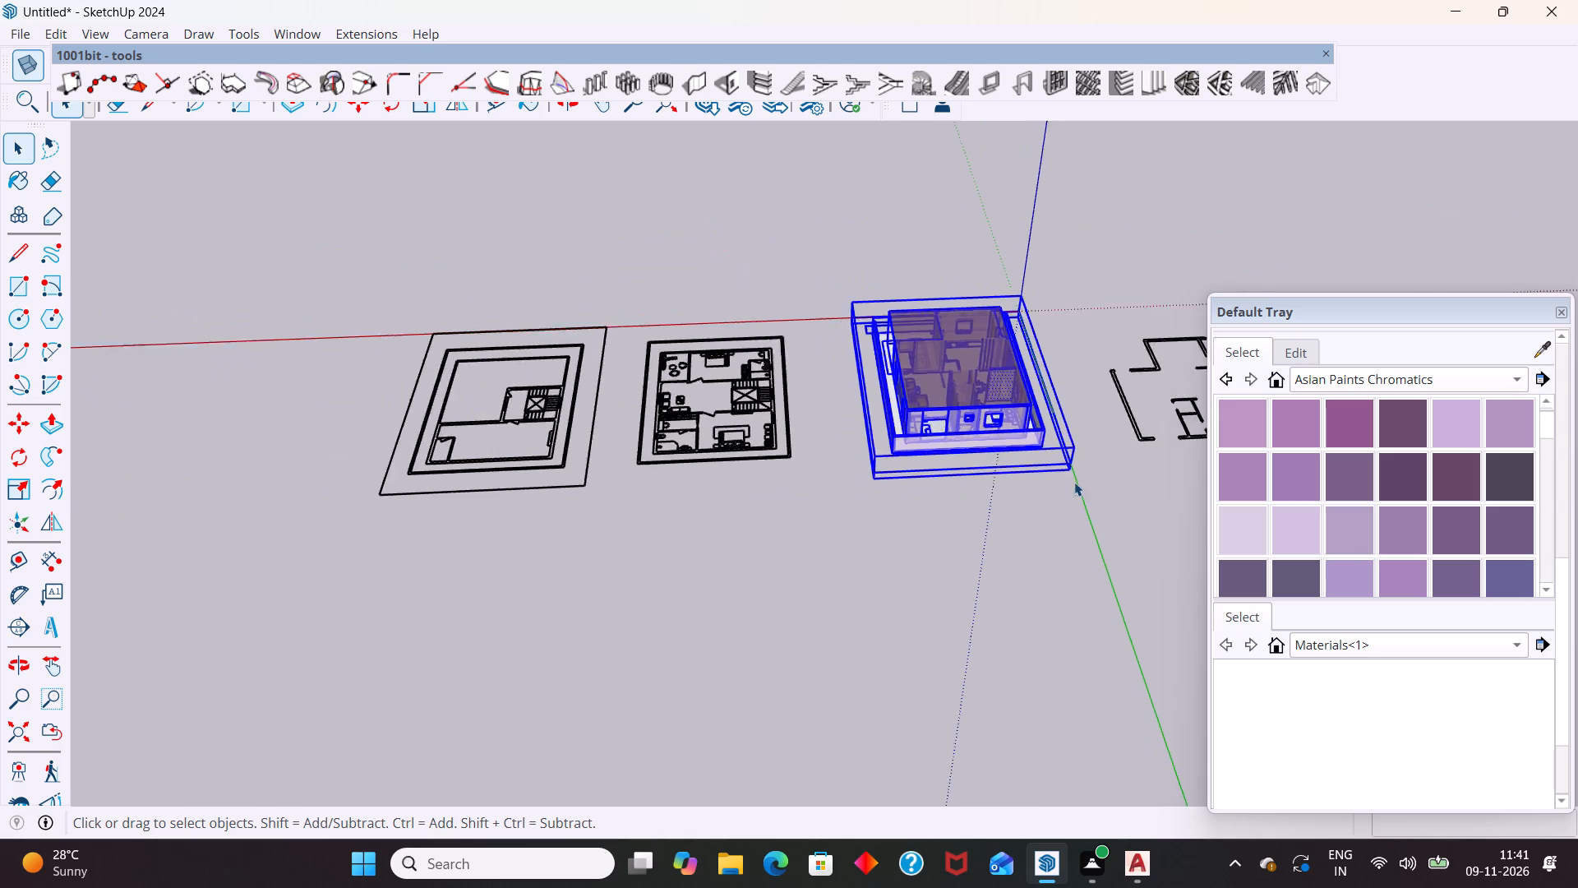
{"action": "scroll", "coordinate": [1074, 482], "scroll_direction": "down", "scroll_amount": 2}
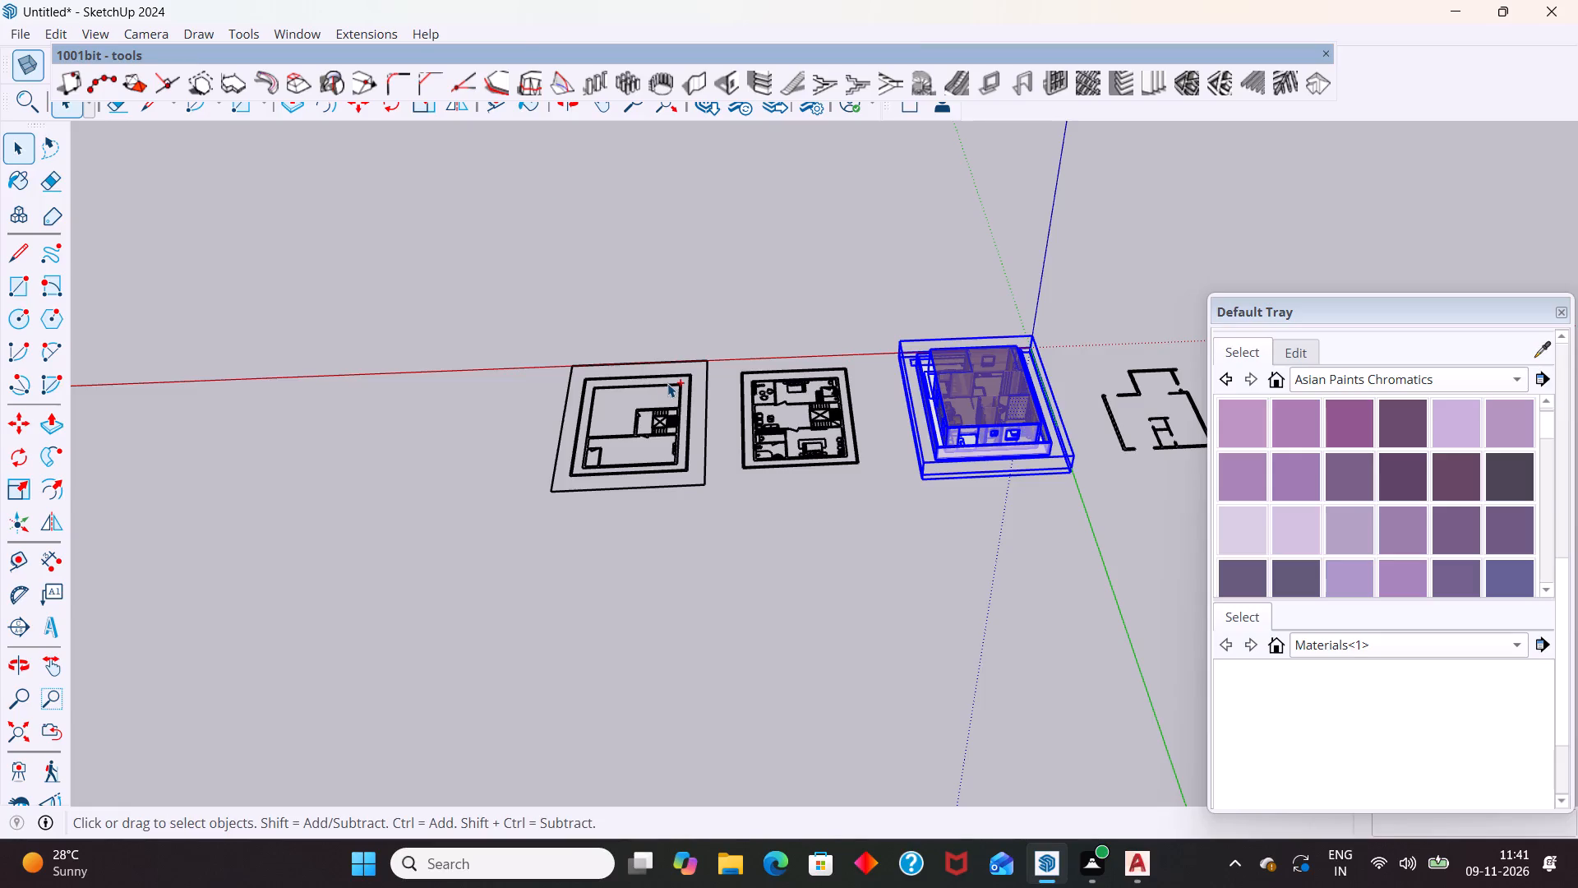
{"action": "key", "text": "ctrl+c"}
Create a new model from the Simple Inches template without saving the changes to the untitled file.
{"action": "left_click", "coordinate": [429, 32]}
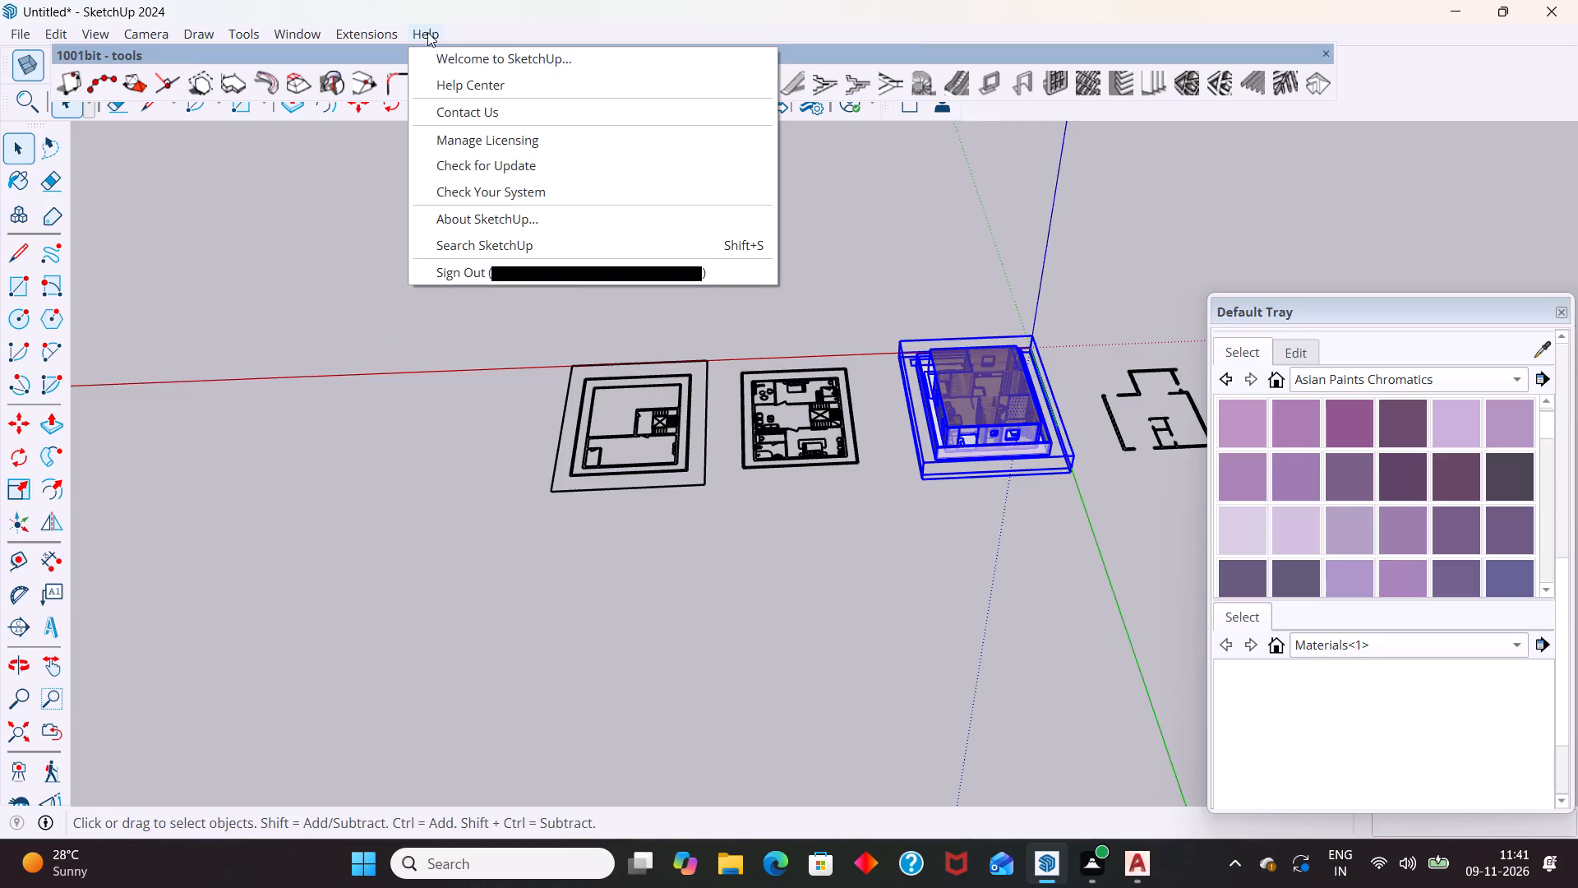
{"action": "left_click", "coordinate": [465, 65]}
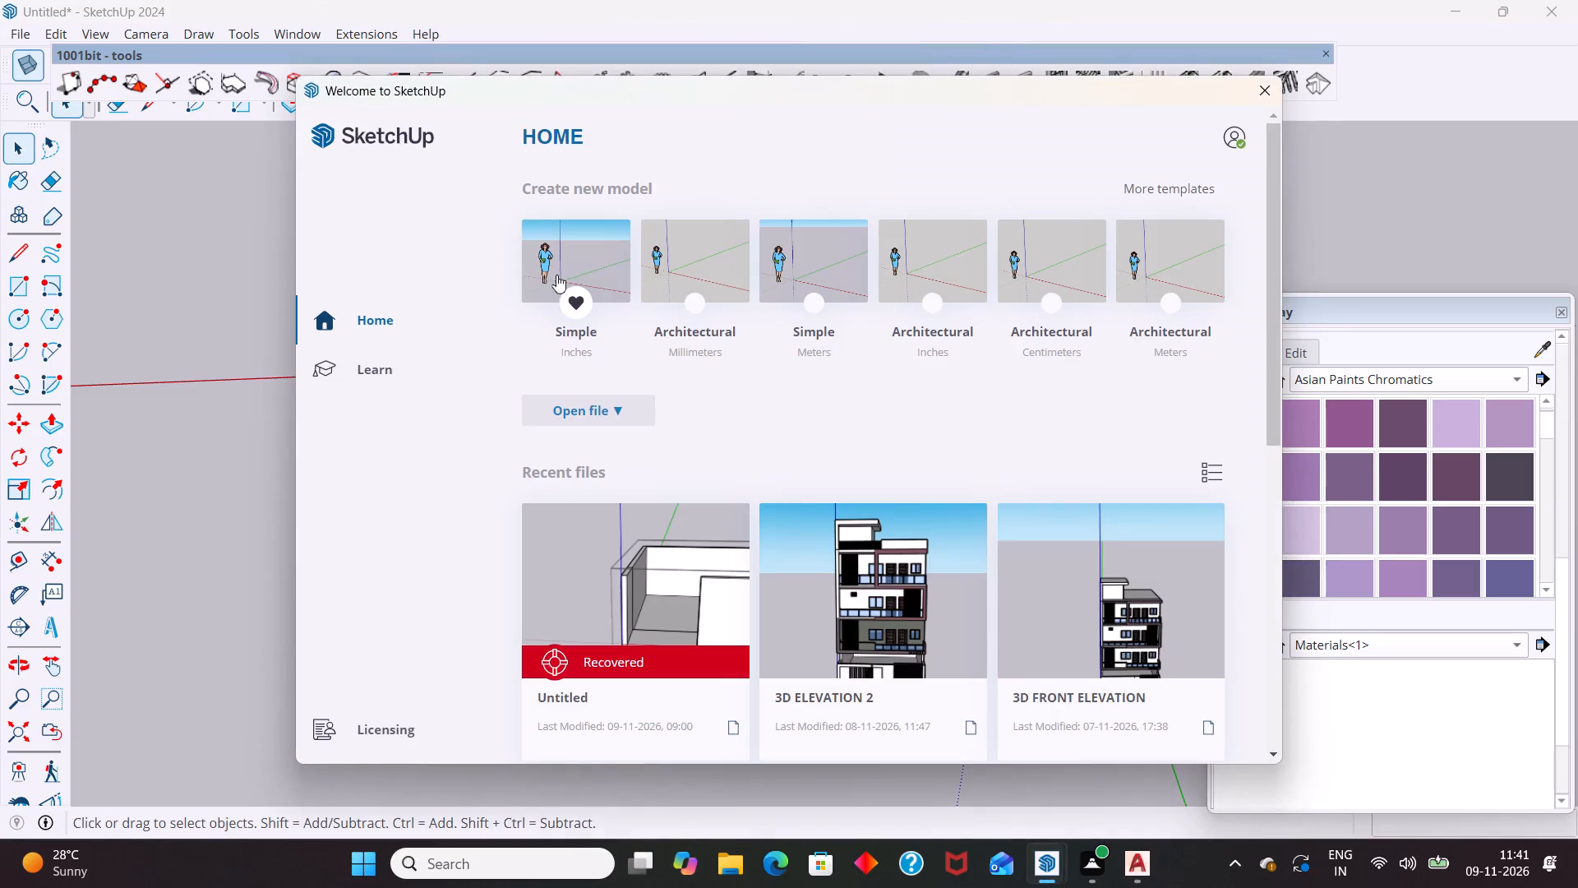
{"action": "double_click", "coordinate": [605, 241]}
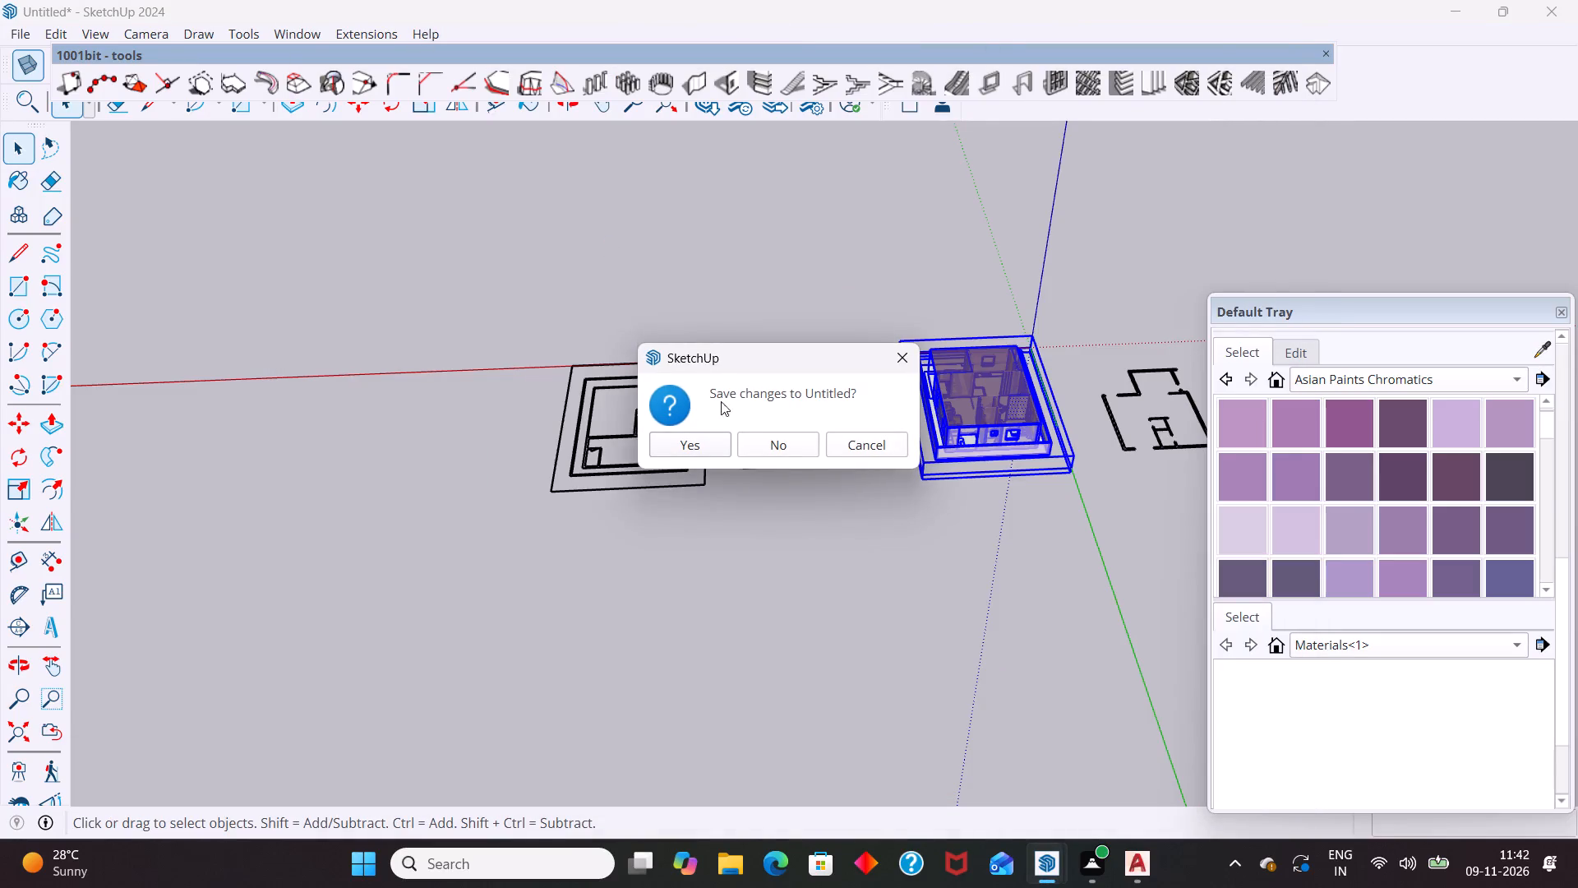
{"action": "left_click_drag", "start_coordinate": [727, 418], "coordinate": [751, 452]}
{"action": "left_click", "coordinate": [769, 446]}
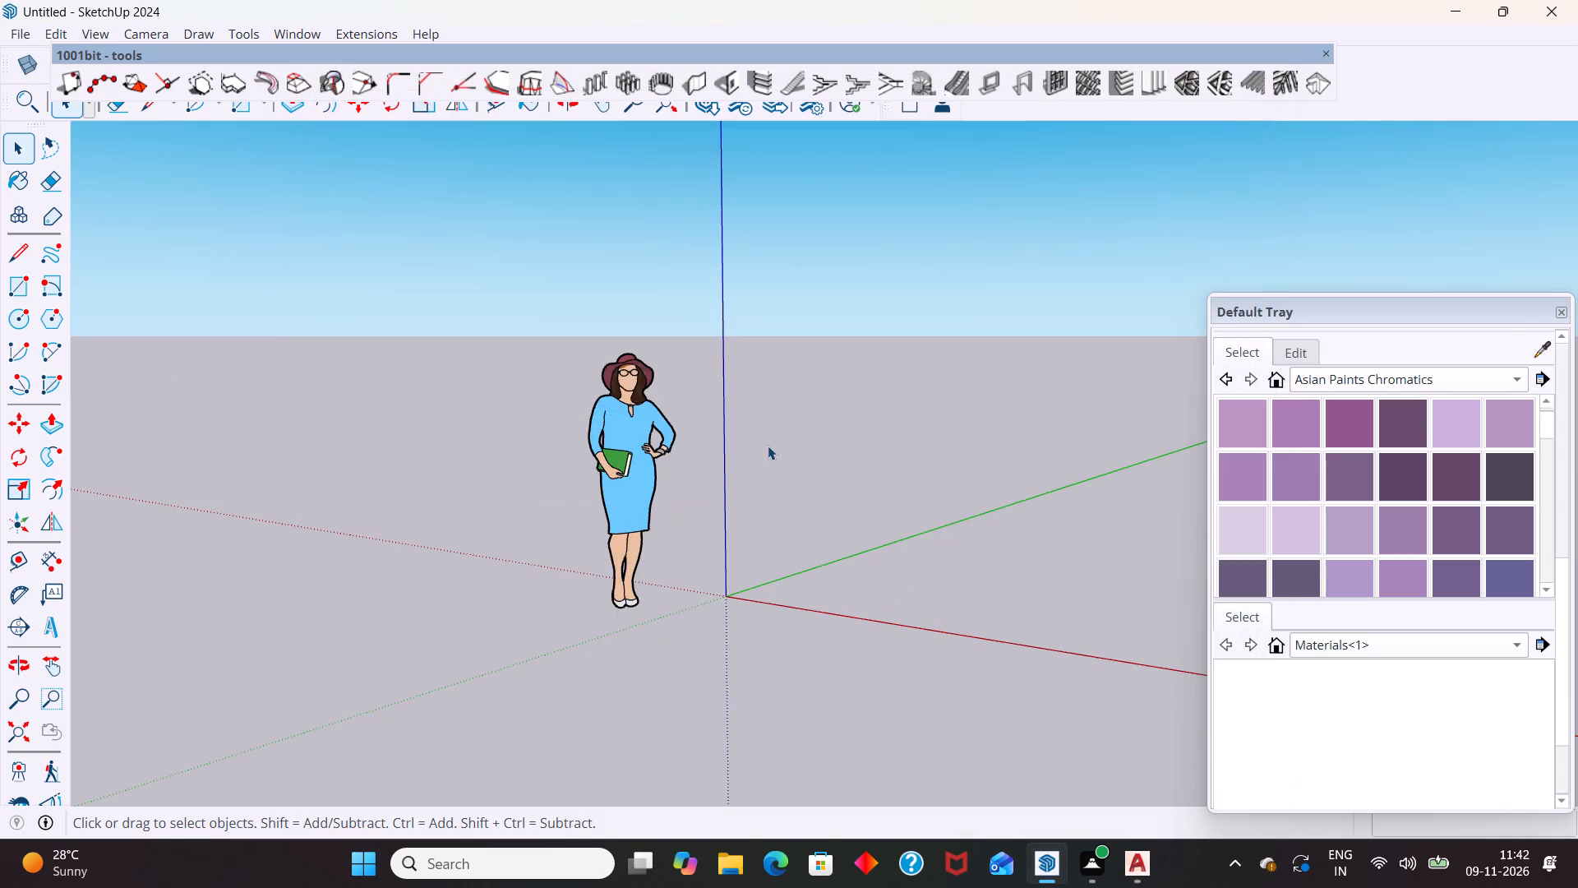
Delete the default human figure from the new model.
{"action": "left_click_drag", "start_coordinate": [588, 333], "coordinate": [752, 780]}
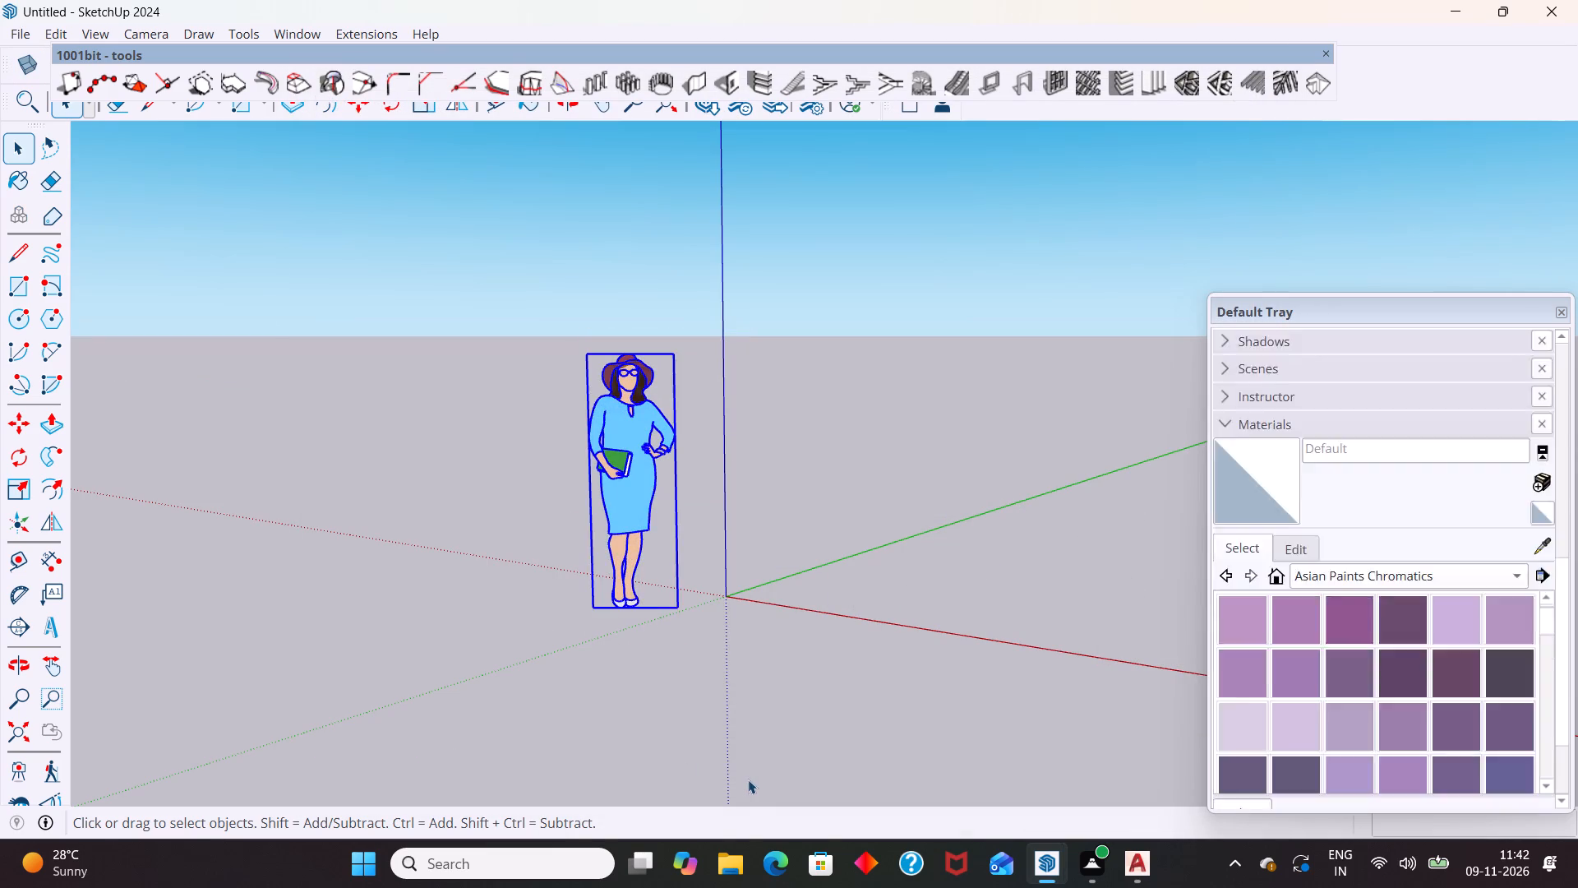
{"action": "key", "text": "Delete"}
Paste the copied house into the new model at the origin and deselect it.
{"action": "key", "text": "ctrl+v"}
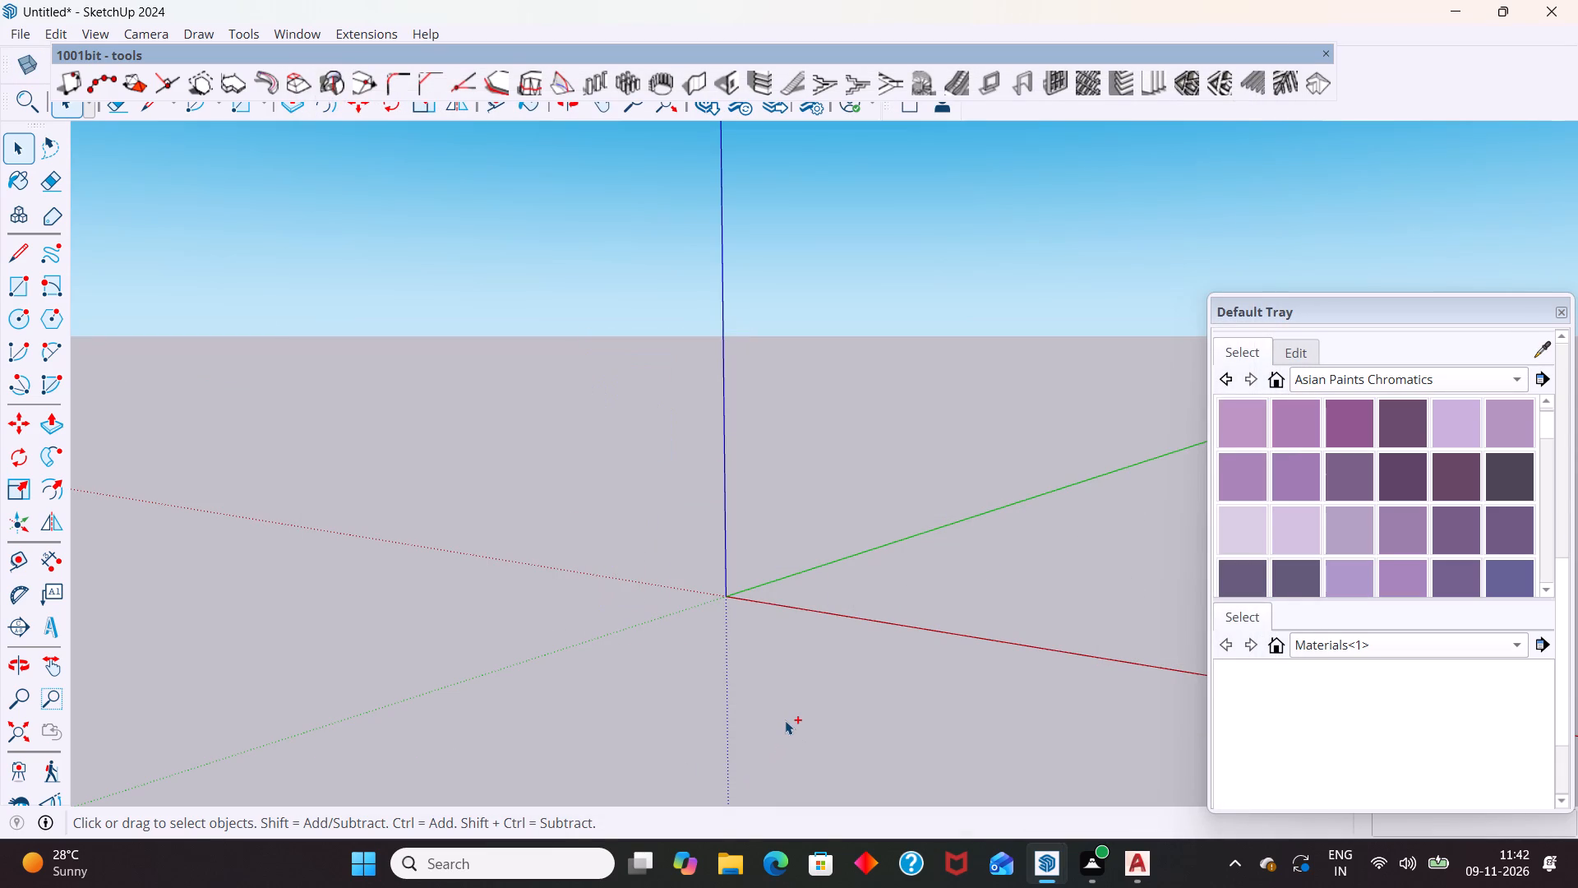
{"action": "left_click", "coordinate": [733, 594]}
{"action": "scroll", "coordinate": [611, 619], "scroll_direction": "down", "scroll_amount": 20}
{"action": "scroll", "coordinate": [611, 619], "scroll_direction": "down", "scroll_amount": 1}
{"action": "middle_click_drag", "start_coordinate": [620, 628], "coordinate": [629, 633]}
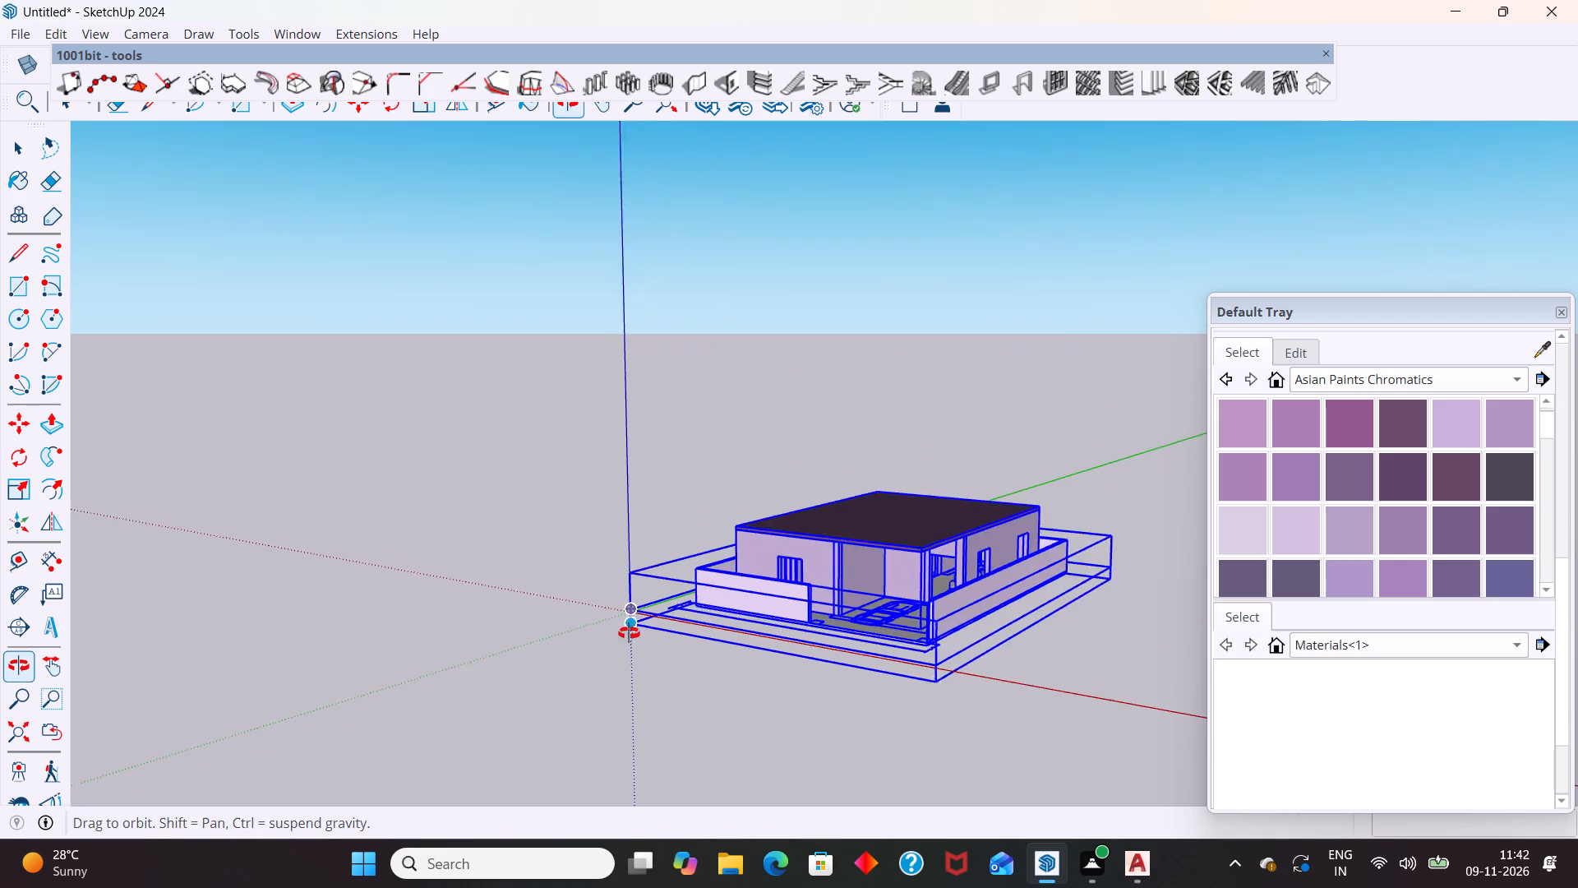
{"action": "middle_click_drag", "start_coordinate": [629, 633], "coordinate": [913, 636]}
{"action": "scroll", "coordinate": [944, 597], "scroll_direction": "up", "scroll_amount": 12}
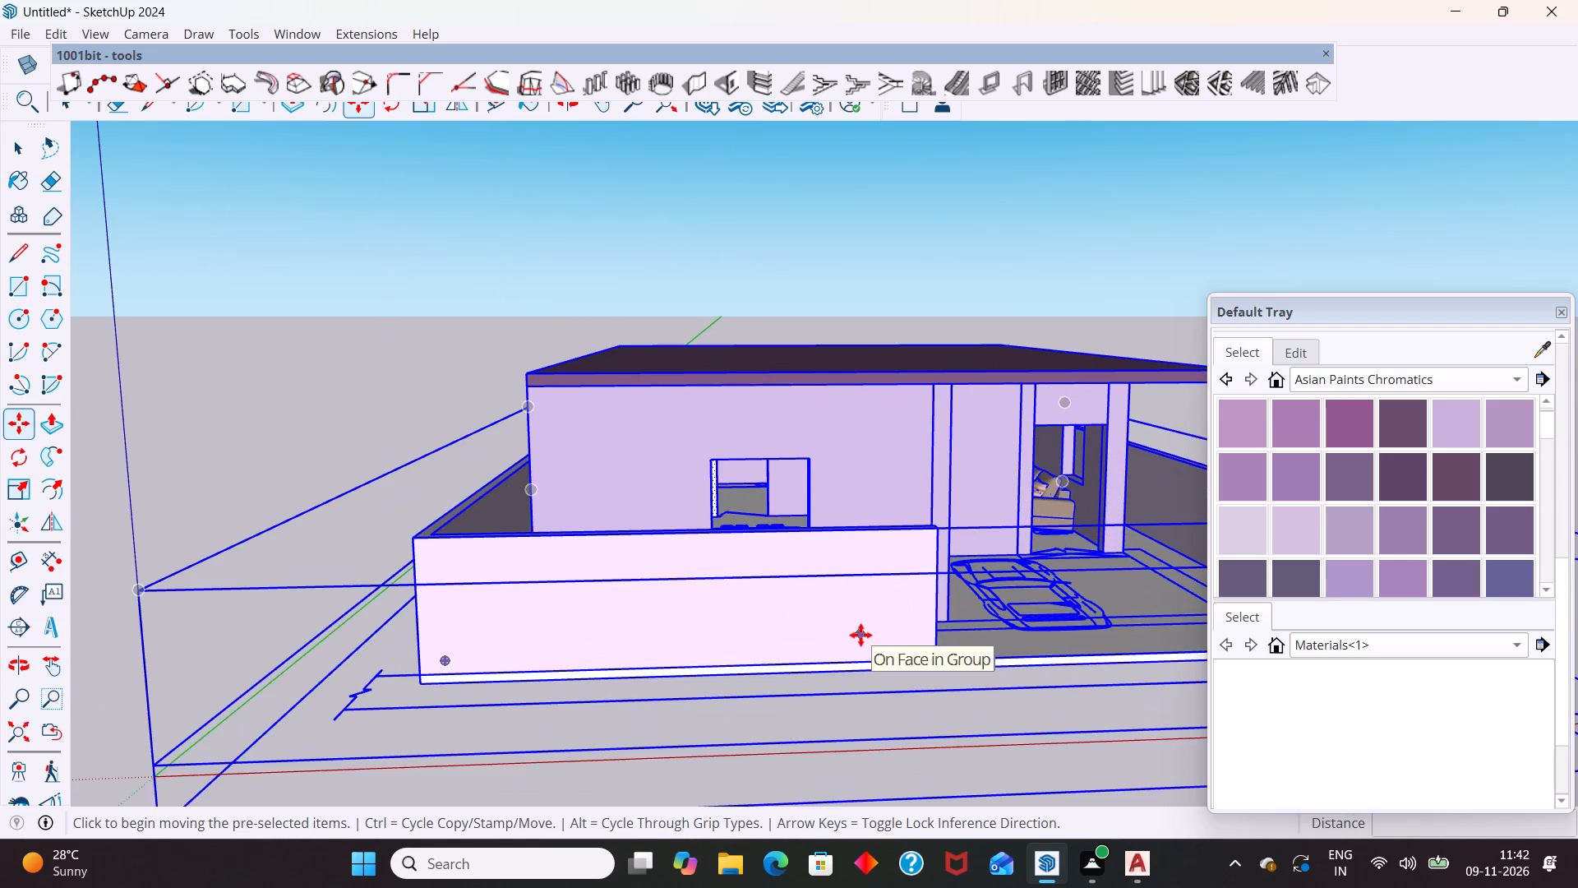
{"action": "middle_click_drag", "start_coordinate": [835, 667], "coordinate": [666, 715]}
{"action": "middle_click_drag", "start_coordinate": [630, 682], "coordinate": [972, 662]}
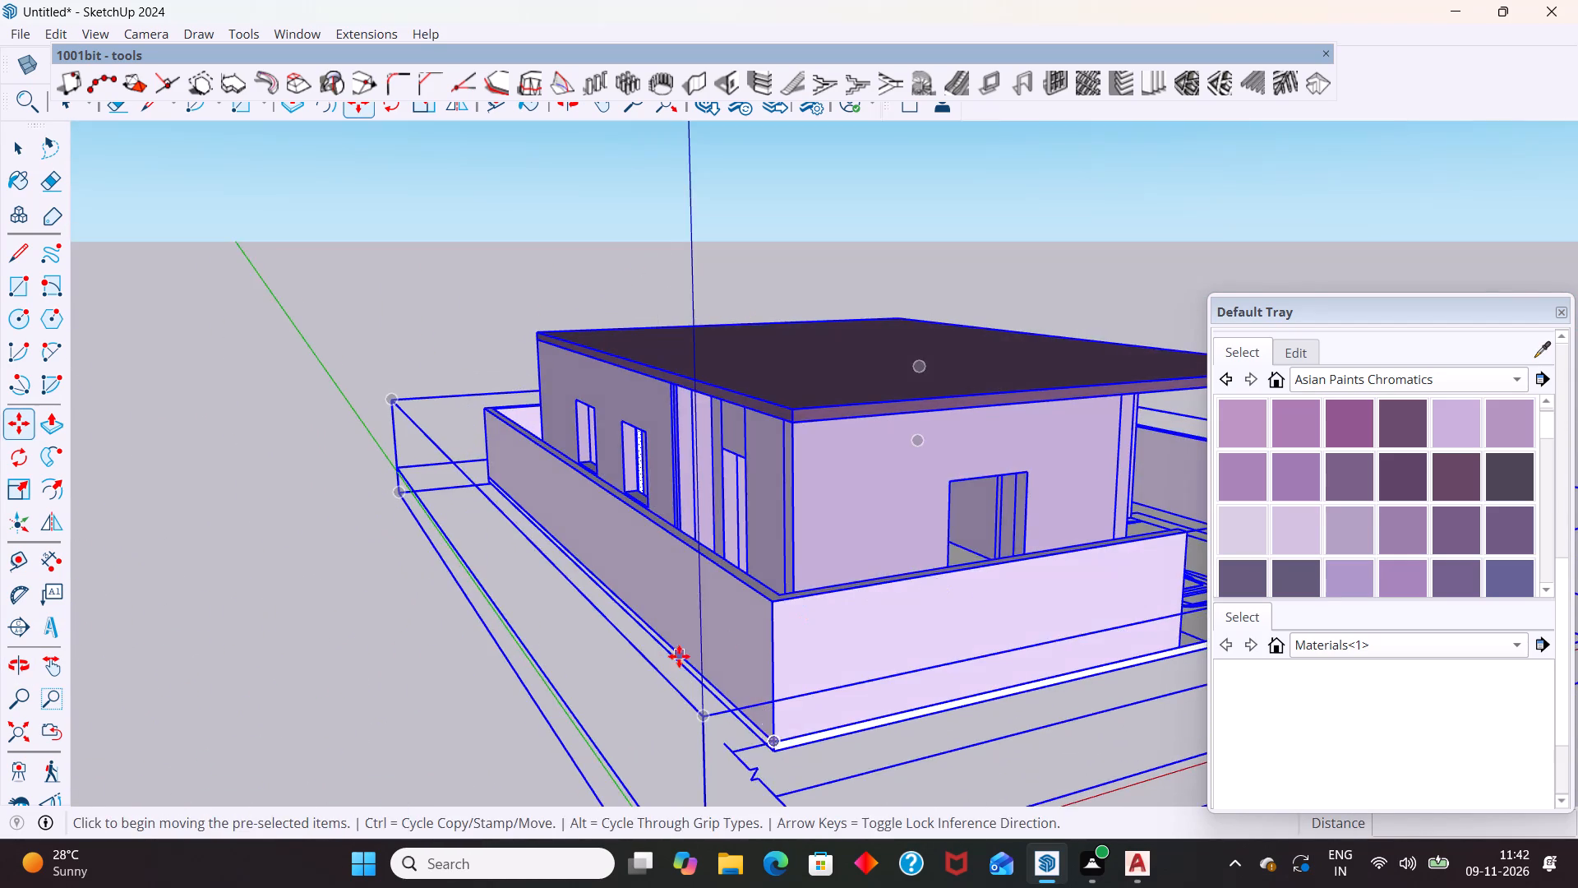
{"action": "middle_click_drag", "start_coordinate": [683, 657], "coordinate": [799, 678]}
{"action": "key", "text": "space"}
{"action": "left_click", "coordinate": [249, 654]}
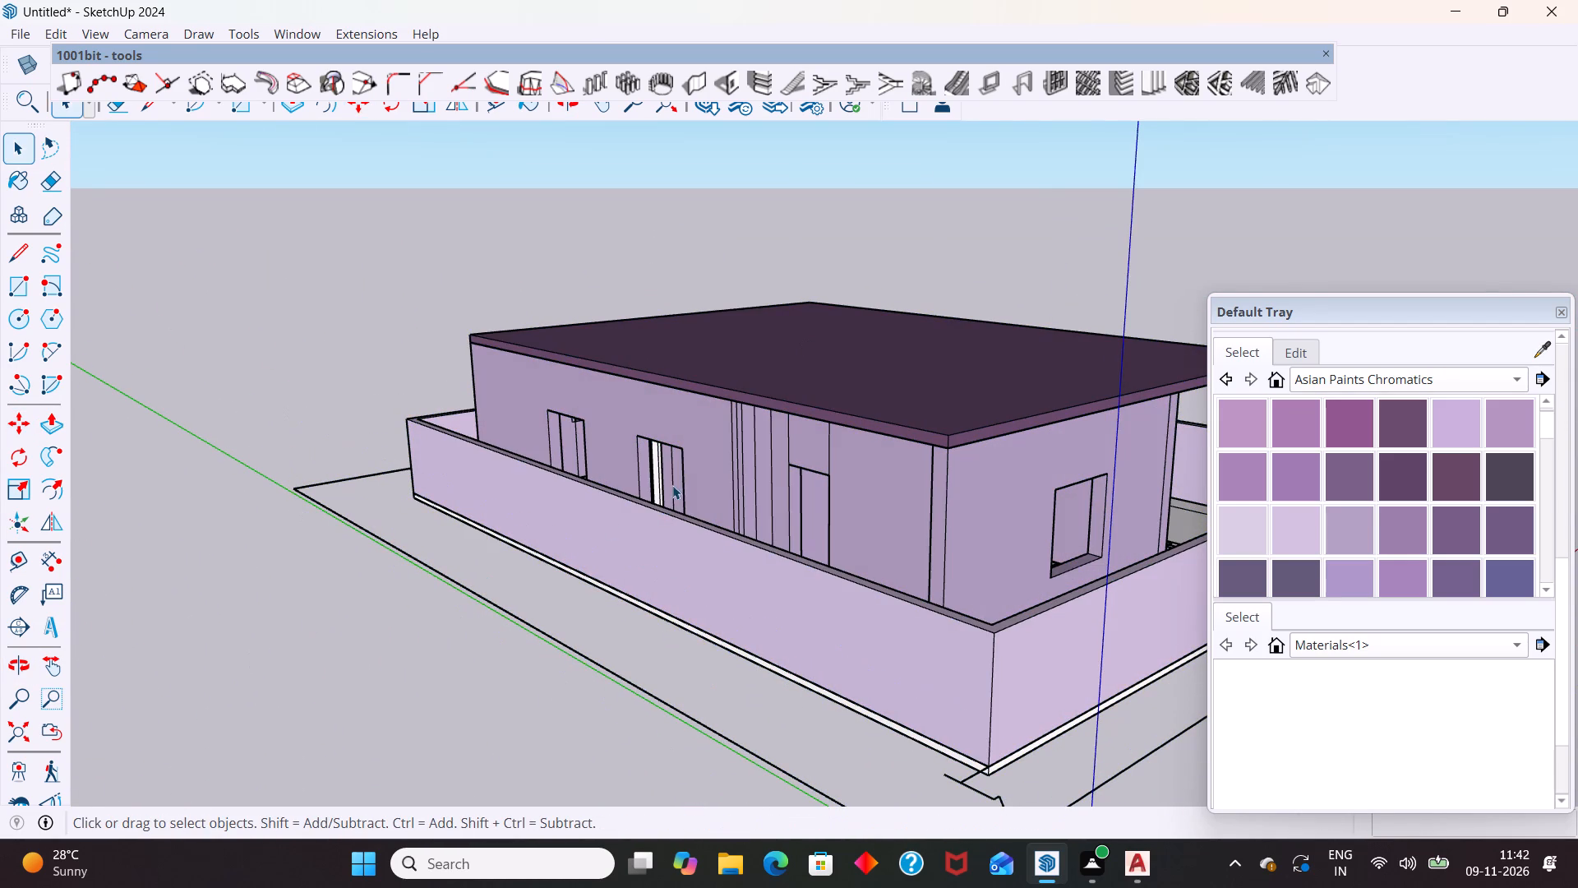
Examine the pasted house's outer walls on all sides, including the door and window openings and the small toilet window.
{"action": "middle_click_drag", "start_coordinate": [760, 497], "coordinate": [908, 519]}
{"action": "scroll", "coordinate": [669, 478], "scroll_direction": "up", "scroll_amount": 9}
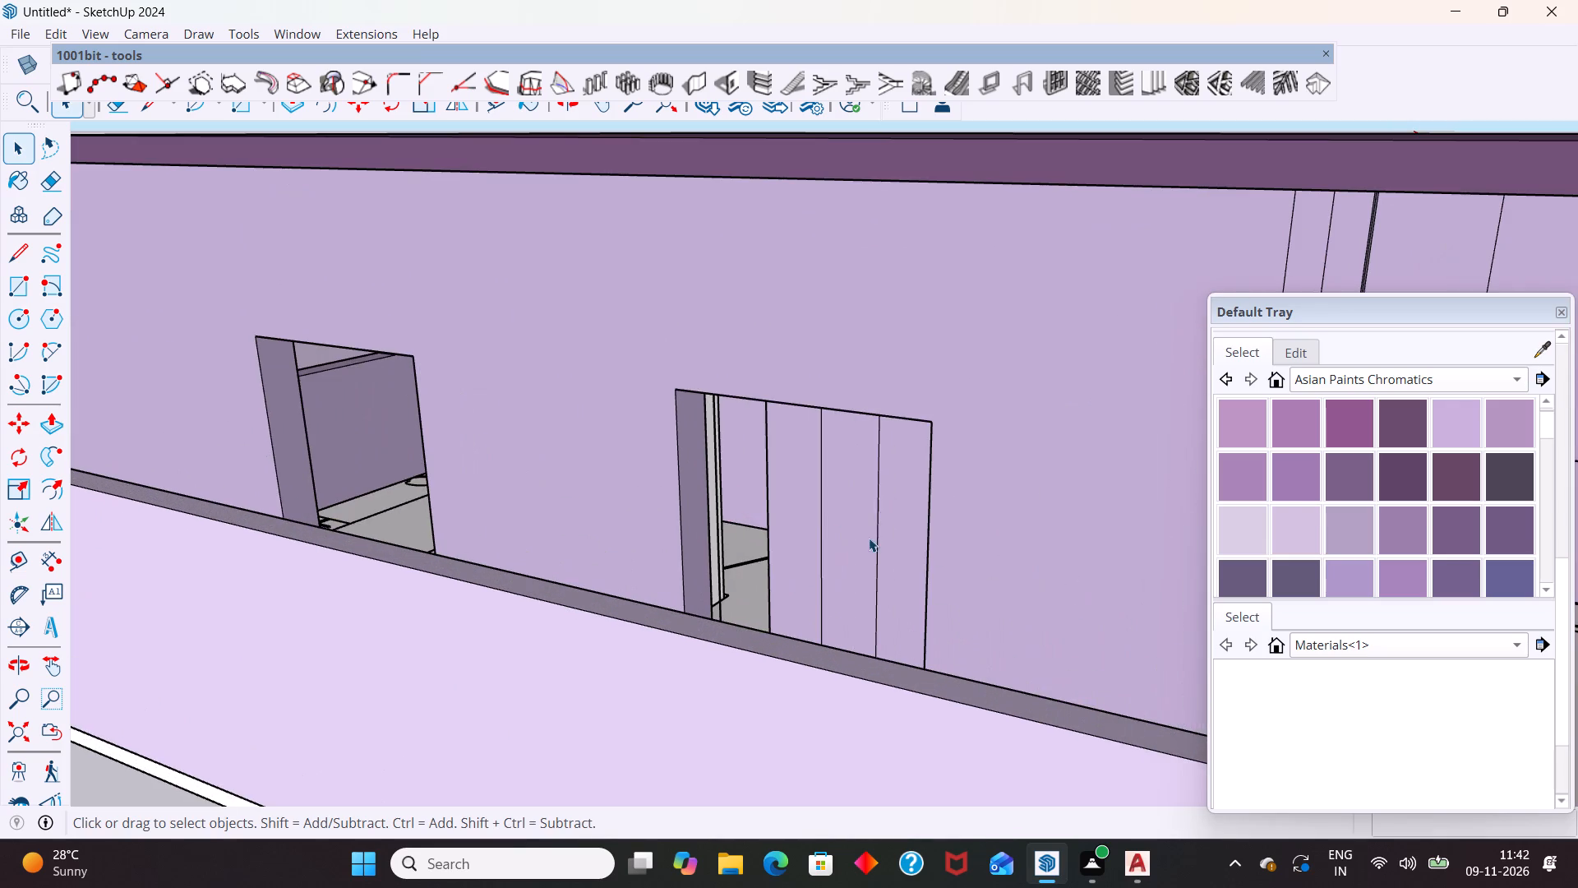
{"action": "middle_click_drag", "start_coordinate": [834, 571], "coordinate": [623, 540]}
{"action": "scroll", "coordinate": [598, 488], "scroll_direction": "down", "scroll_amount": 7}
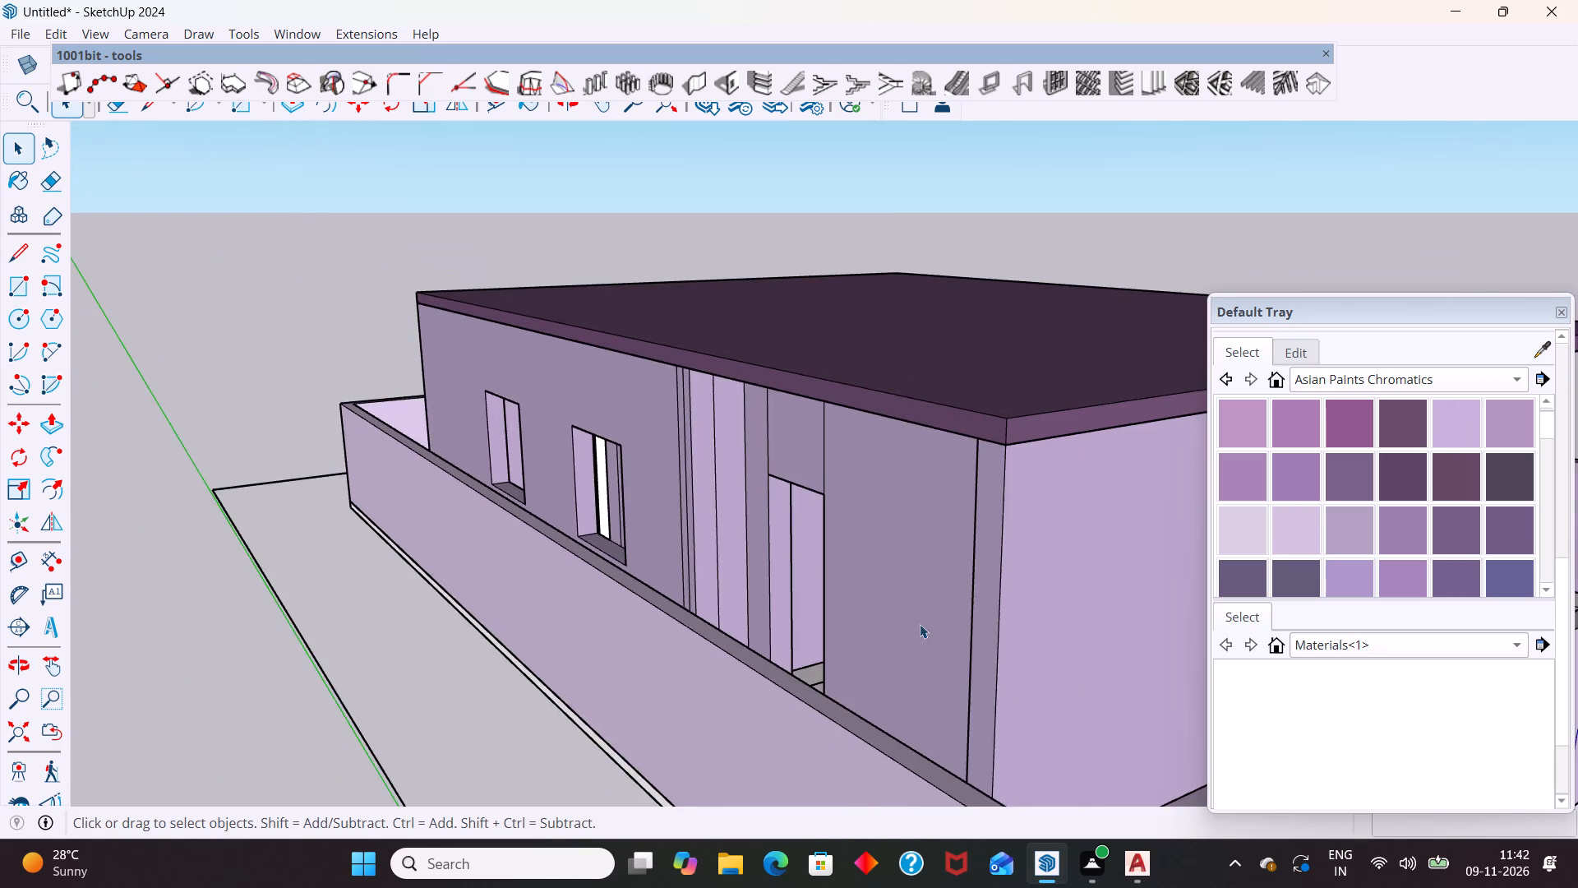
{"action": "middle_click_drag", "start_coordinate": [920, 624], "coordinate": [576, 584]}
{"action": "middle_click_drag", "start_coordinate": [787, 566], "coordinate": [439, 618]}
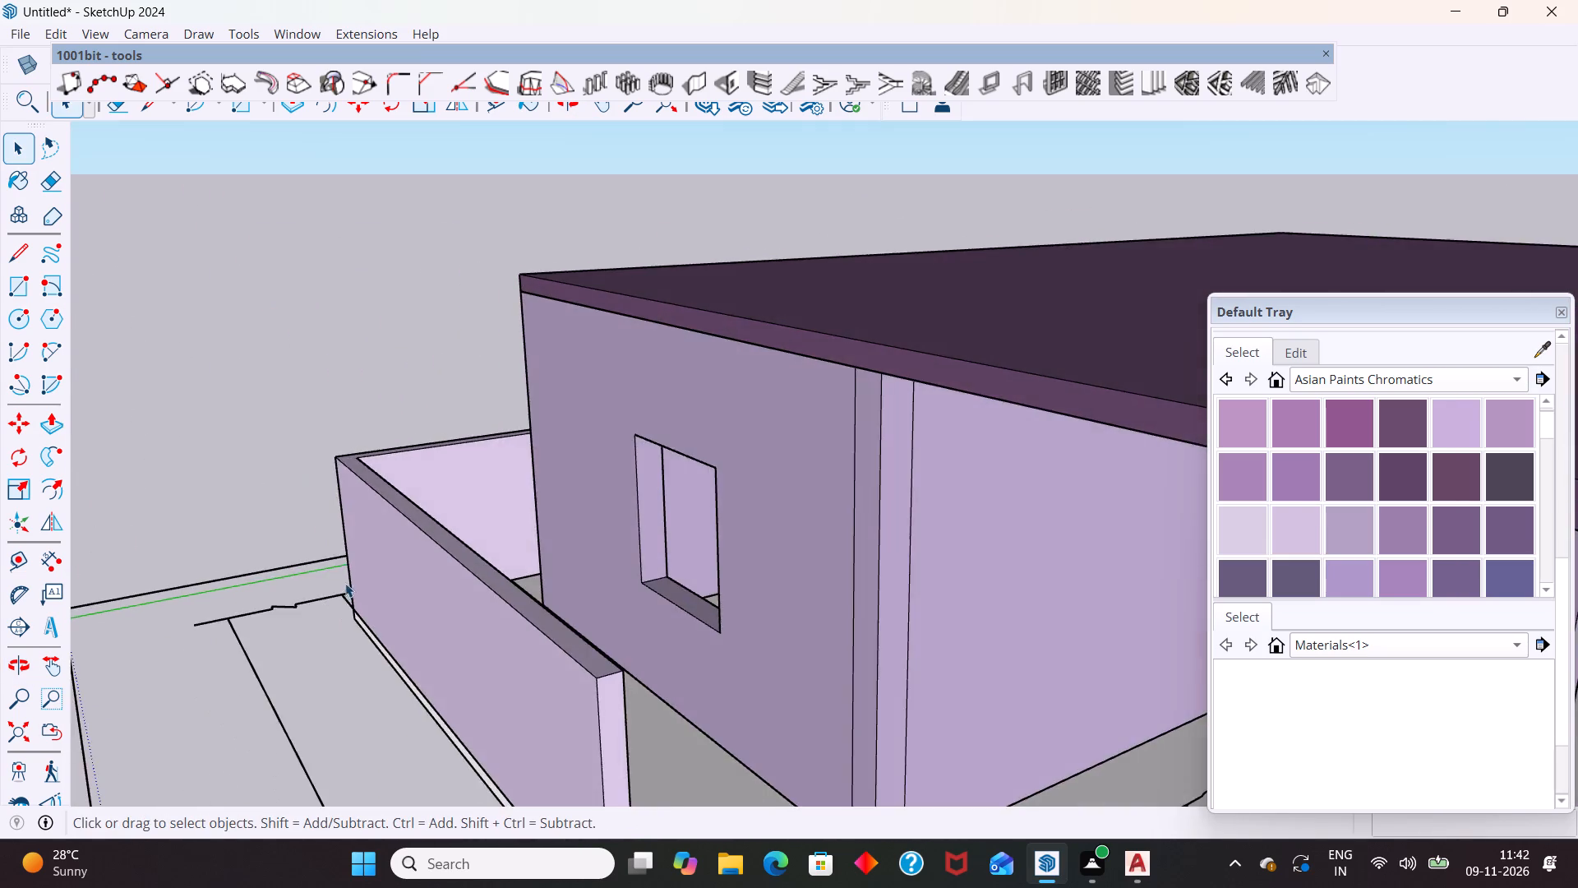
{"action": "scroll", "coordinate": [345, 583], "scroll_direction": "down", "scroll_amount": 12}
{"action": "middle_click_drag", "start_coordinate": [842, 621], "coordinate": [744, 557]}
{"action": "middle_click_drag", "start_coordinate": [728, 553], "coordinate": [702, 553]}
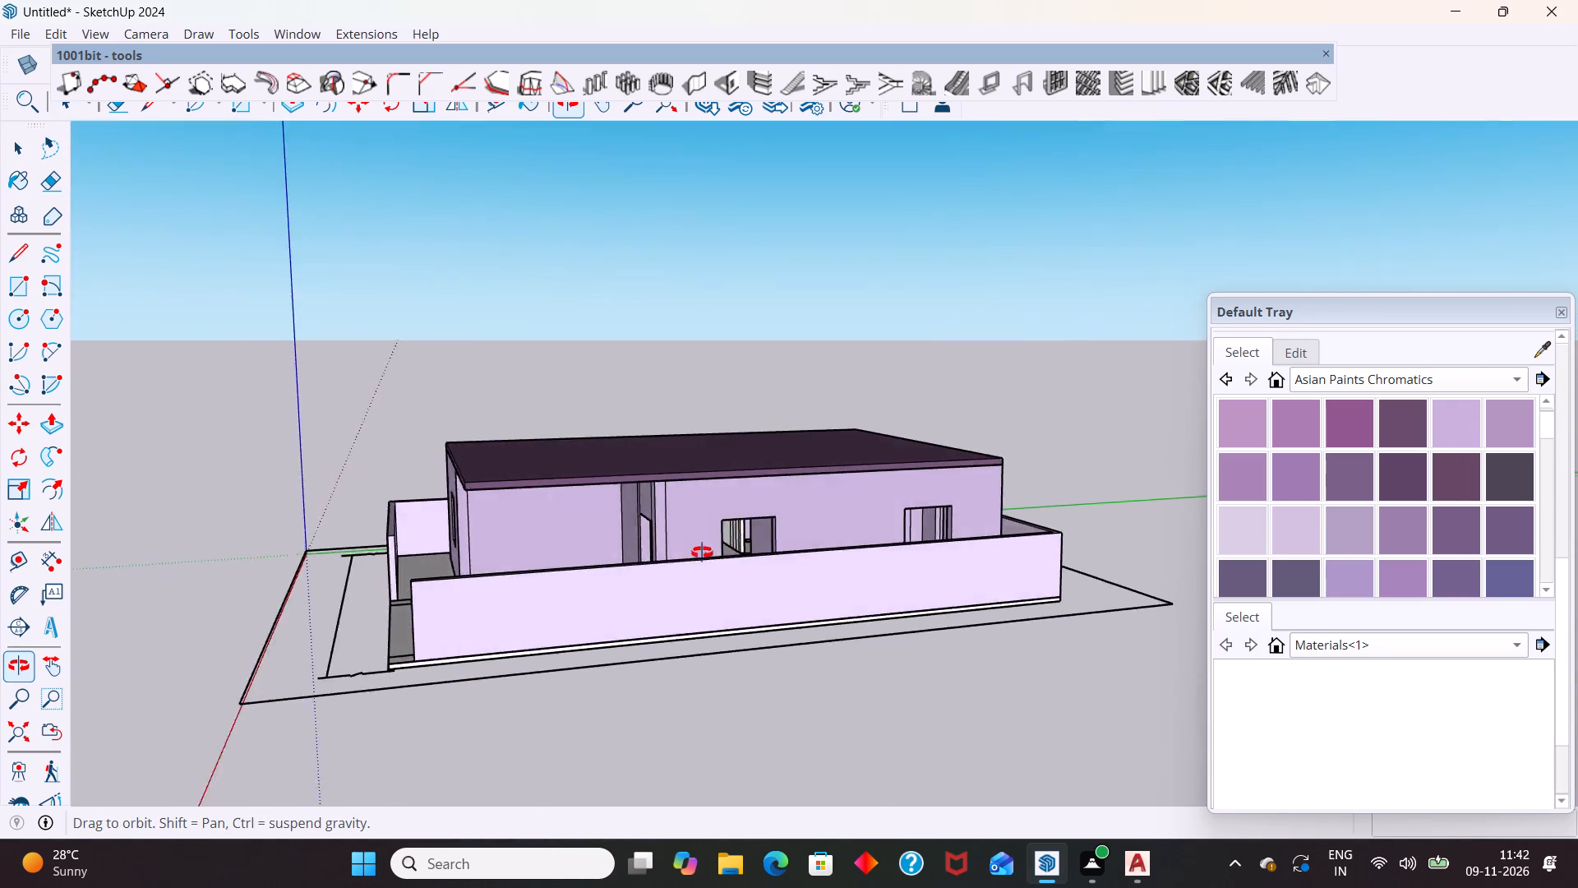
{"action": "middle_click_drag", "start_coordinate": [702, 553], "coordinate": [458, 622]}
{"action": "scroll", "coordinate": [907, 580], "scroll_direction": "up", "scroll_amount": 4}
{"action": "middle_click_drag", "start_coordinate": [806, 709], "coordinate": [611, 733]}
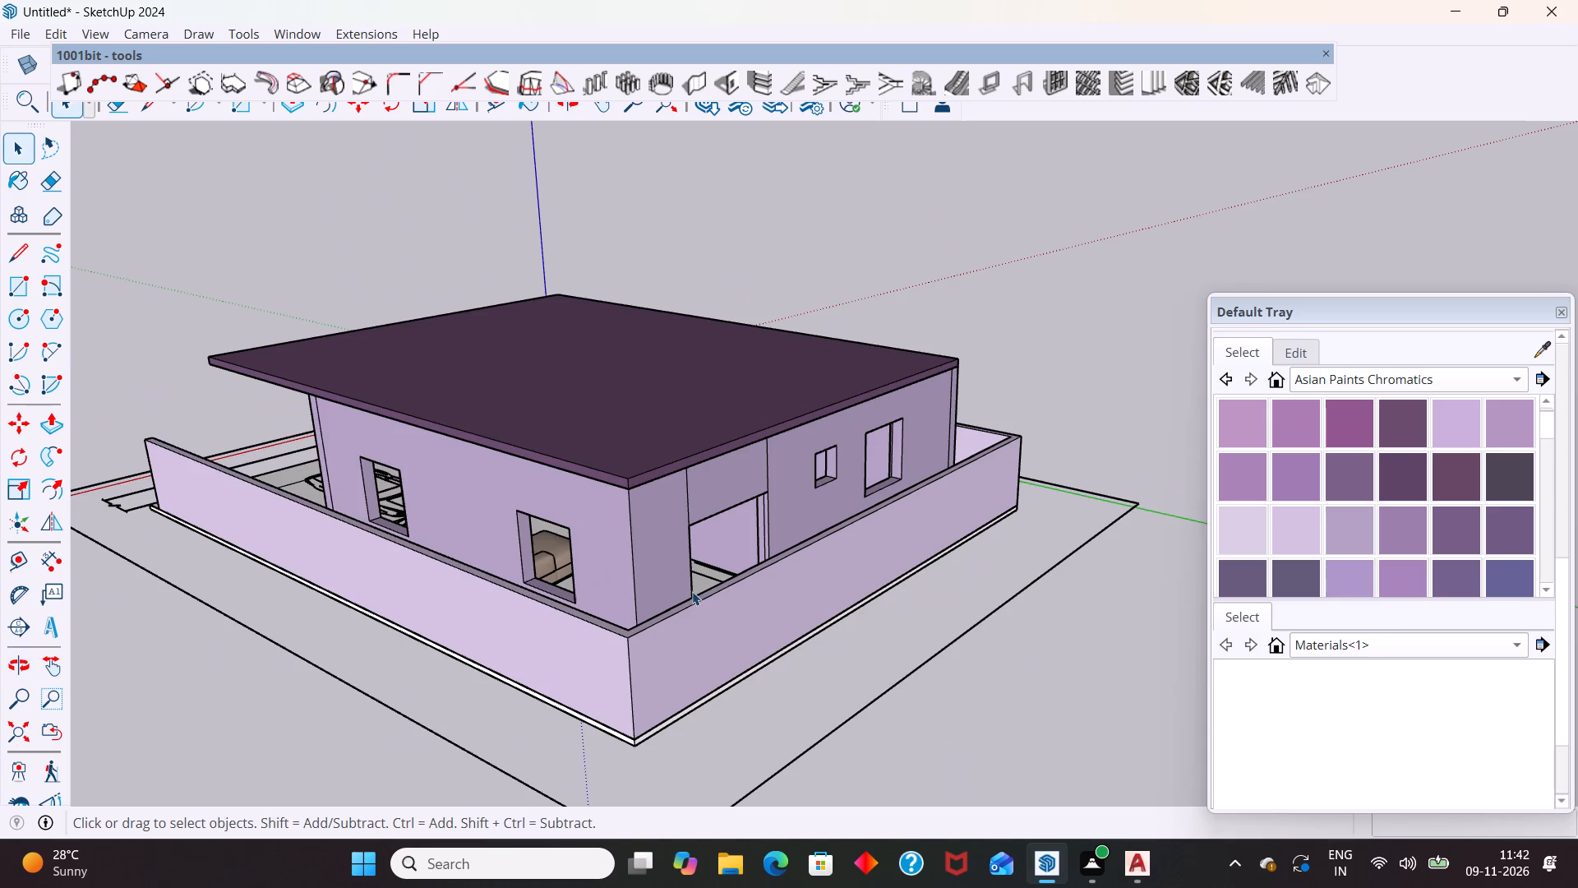
{"action": "scroll", "coordinate": [834, 561], "scroll_direction": "up", "scroll_amount": 4}
{"action": "middle_click_drag", "start_coordinate": [847, 599], "coordinate": [633, 671]}
{"action": "scroll", "coordinate": [673, 501], "scroll_direction": "up", "scroll_amount": 2}
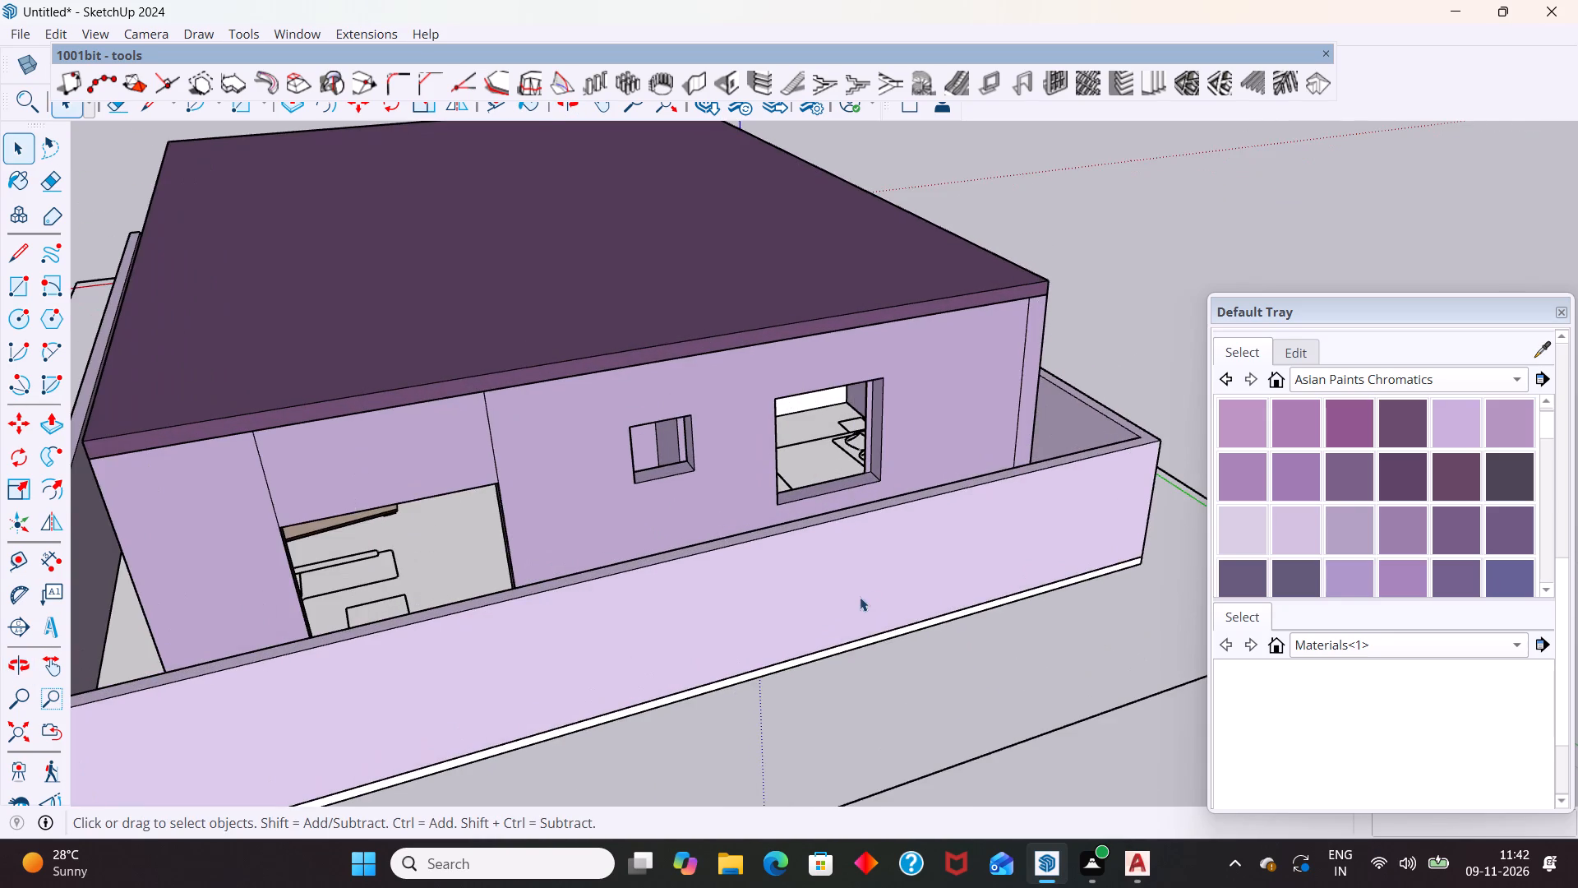
{"action": "middle_click_drag", "start_coordinate": [851, 602], "coordinate": [745, 639]}
{"action": "scroll", "coordinate": [631, 496], "scroll_direction": "up", "scroll_amount": 4}
{"action": "middle_click_drag", "start_coordinate": [567, 456], "coordinate": [598, 375]}
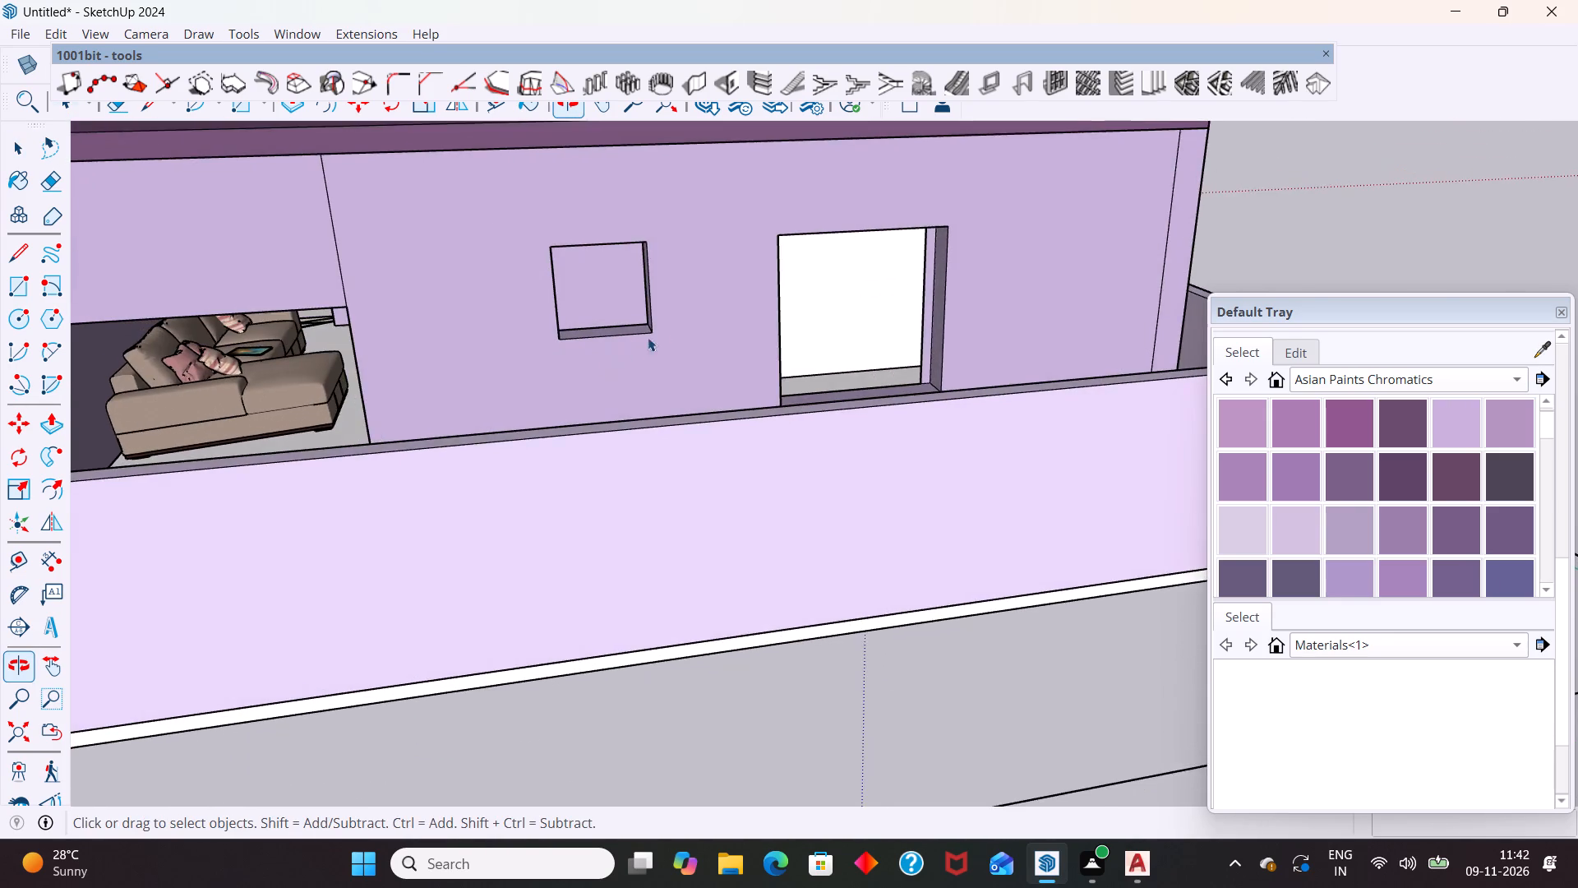
{"action": "scroll", "coordinate": [627, 293], "scroll_direction": "up", "scroll_amount": 3}
{"action": "left_click", "coordinate": [606, 303]}
{"action": "middle_click_drag", "start_coordinate": [527, 446], "coordinate": [670, 449]}
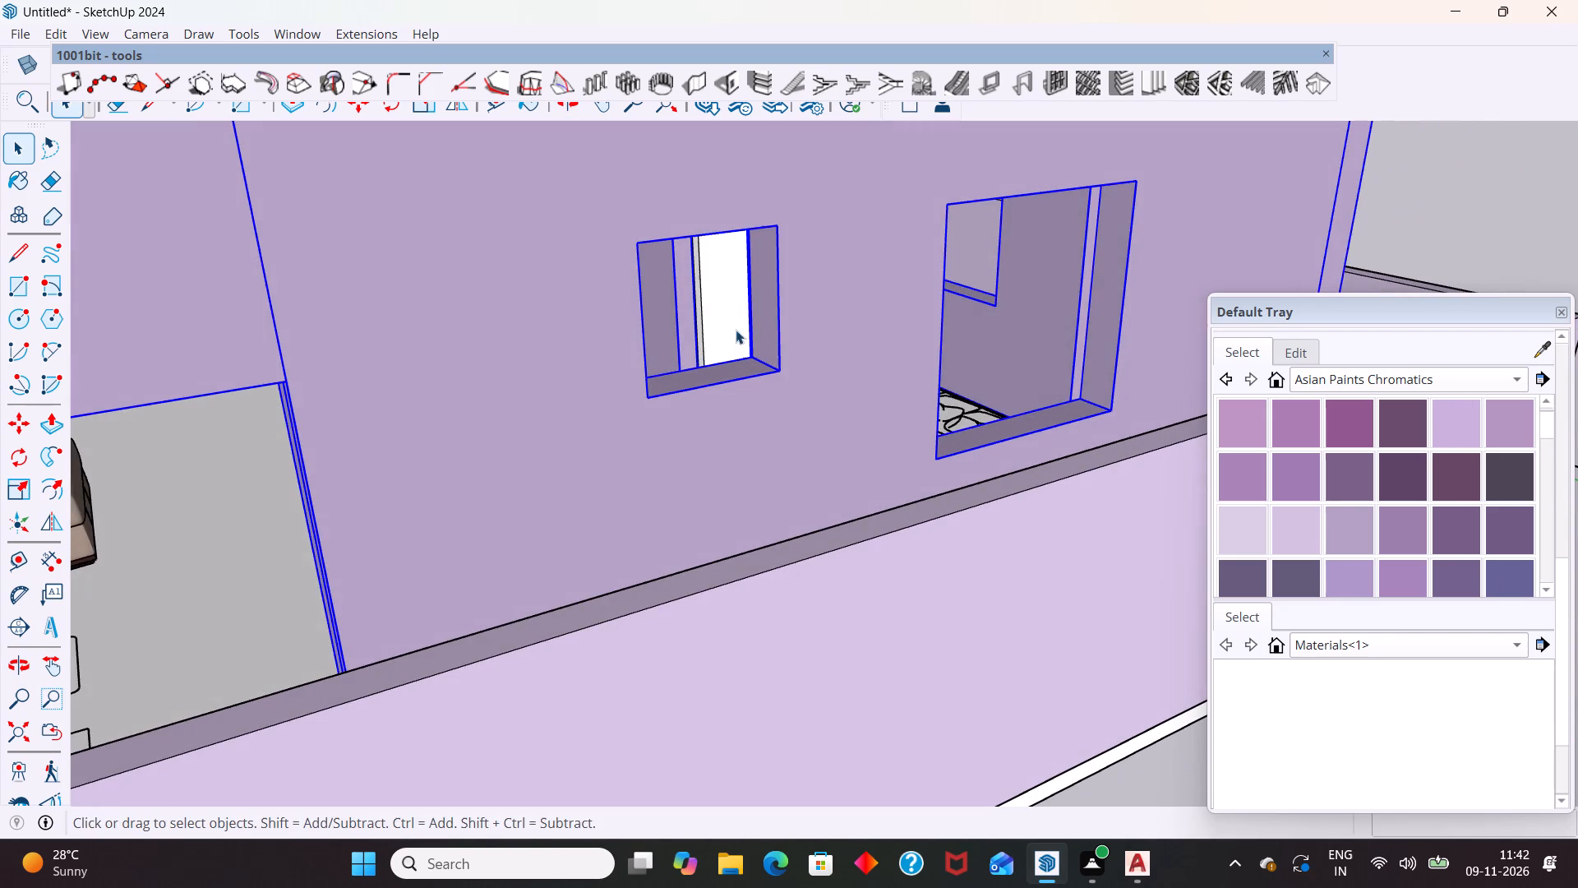
{"action": "middle_click_drag", "start_coordinate": [630, 443], "coordinate": [464, 451]}
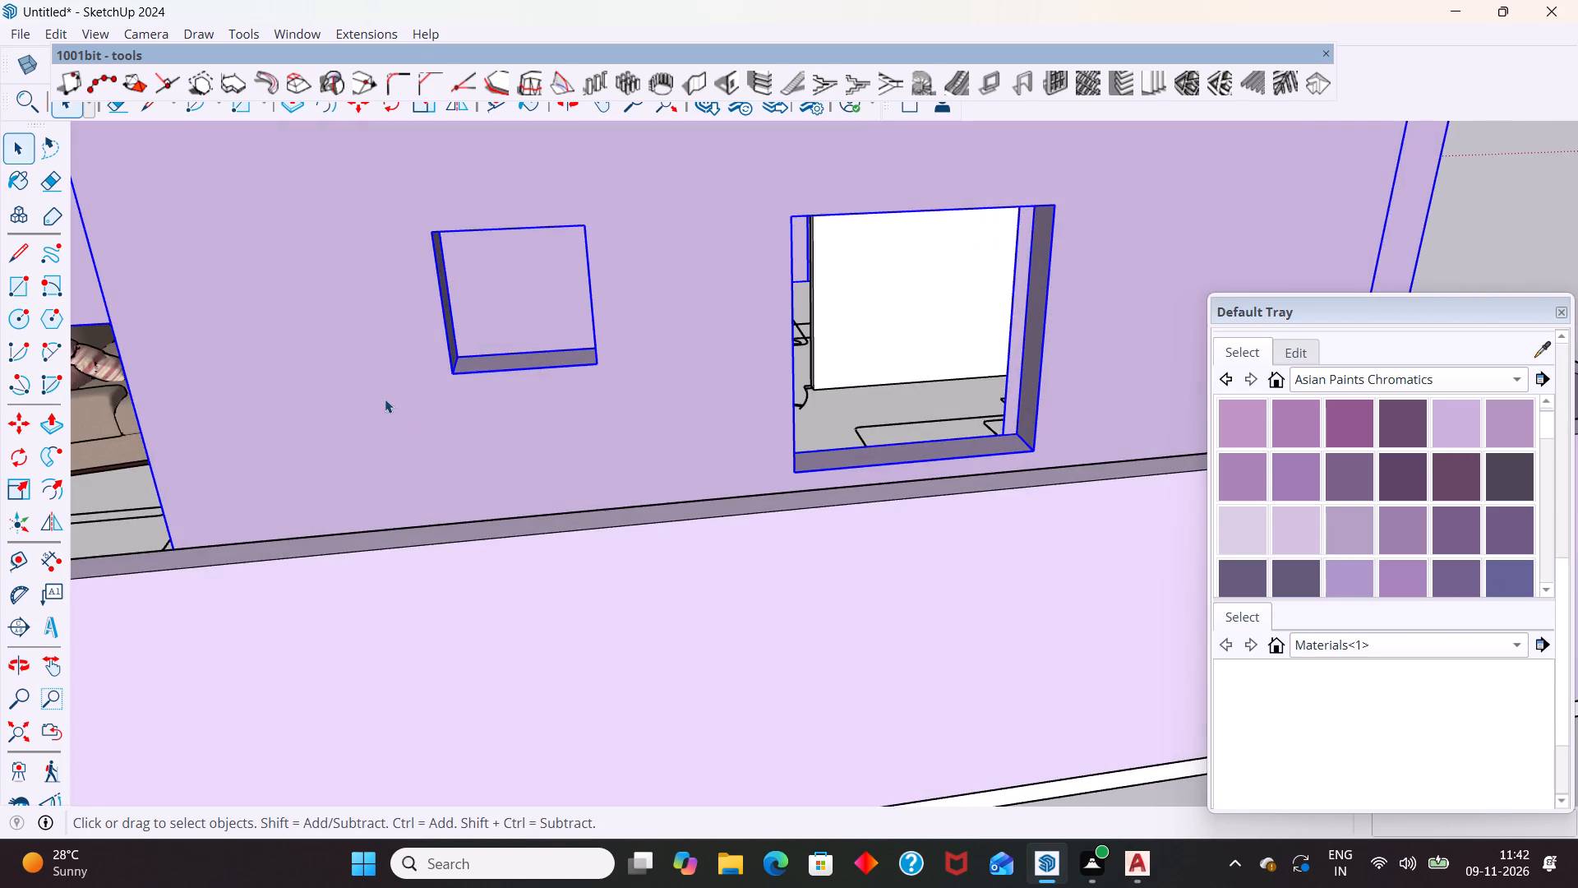
Open the house group for editing and draw a 4' by 4' vertical rectangle across the large window opening, midway through the wall thickness.
{"action": "scroll", "coordinate": [910, 409], "scroll_direction": "down", "scroll_amount": 5}
{"action": "middle_click_drag", "start_coordinate": [939, 535], "coordinate": [761, 543]}
{"action": "scroll", "coordinate": [906, 372], "scroll_direction": "up", "scroll_amount": 3}
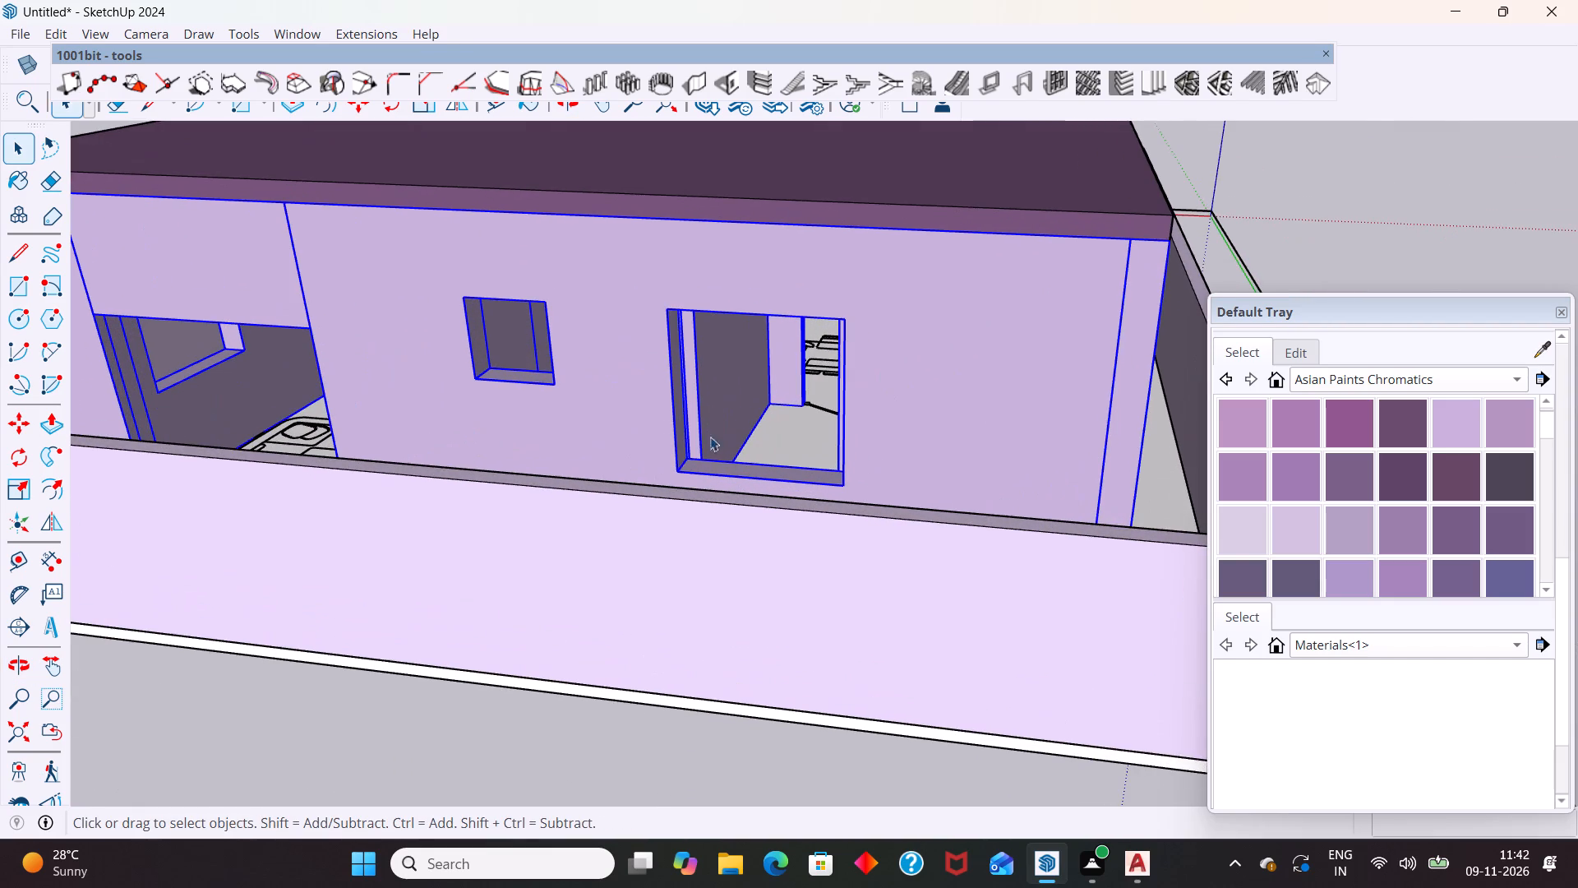
{"action": "double_click", "coordinate": [721, 465]}
{"action": "scroll", "coordinate": [716, 463], "scroll_direction": "up", "scroll_amount": 3}
{"action": "middle_click_drag", "start_coordinate": [717, 488], "coordinate": [709, 558]}
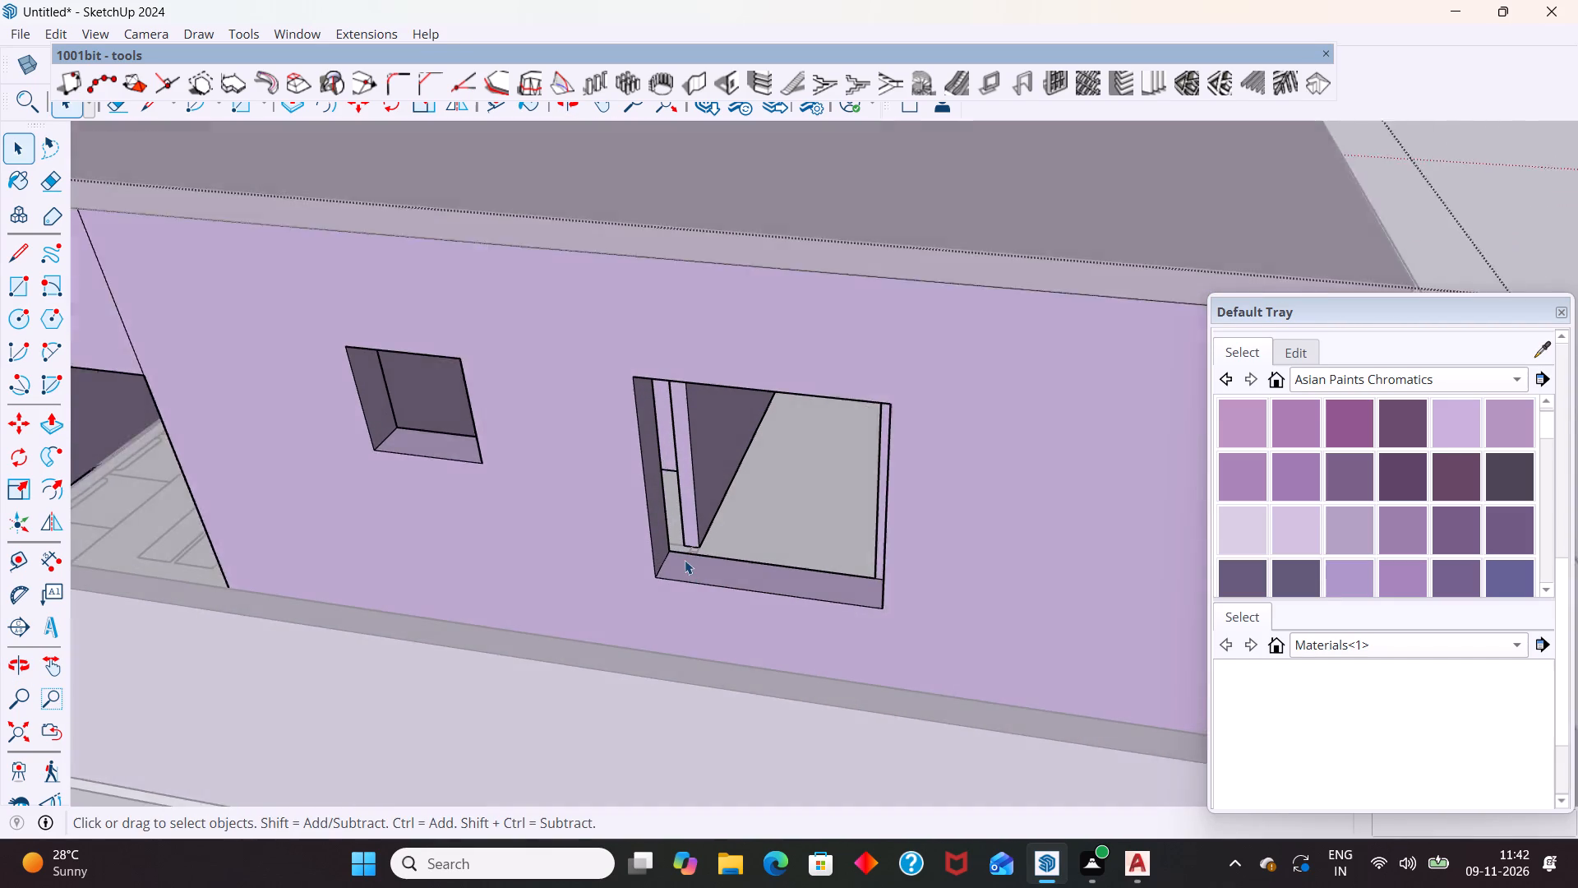
{"action": "scroll", "coordinate": [683, 560], "scroll_direction": "up", "scroll_amount": 2}
{"action": "key", "text": "r"}
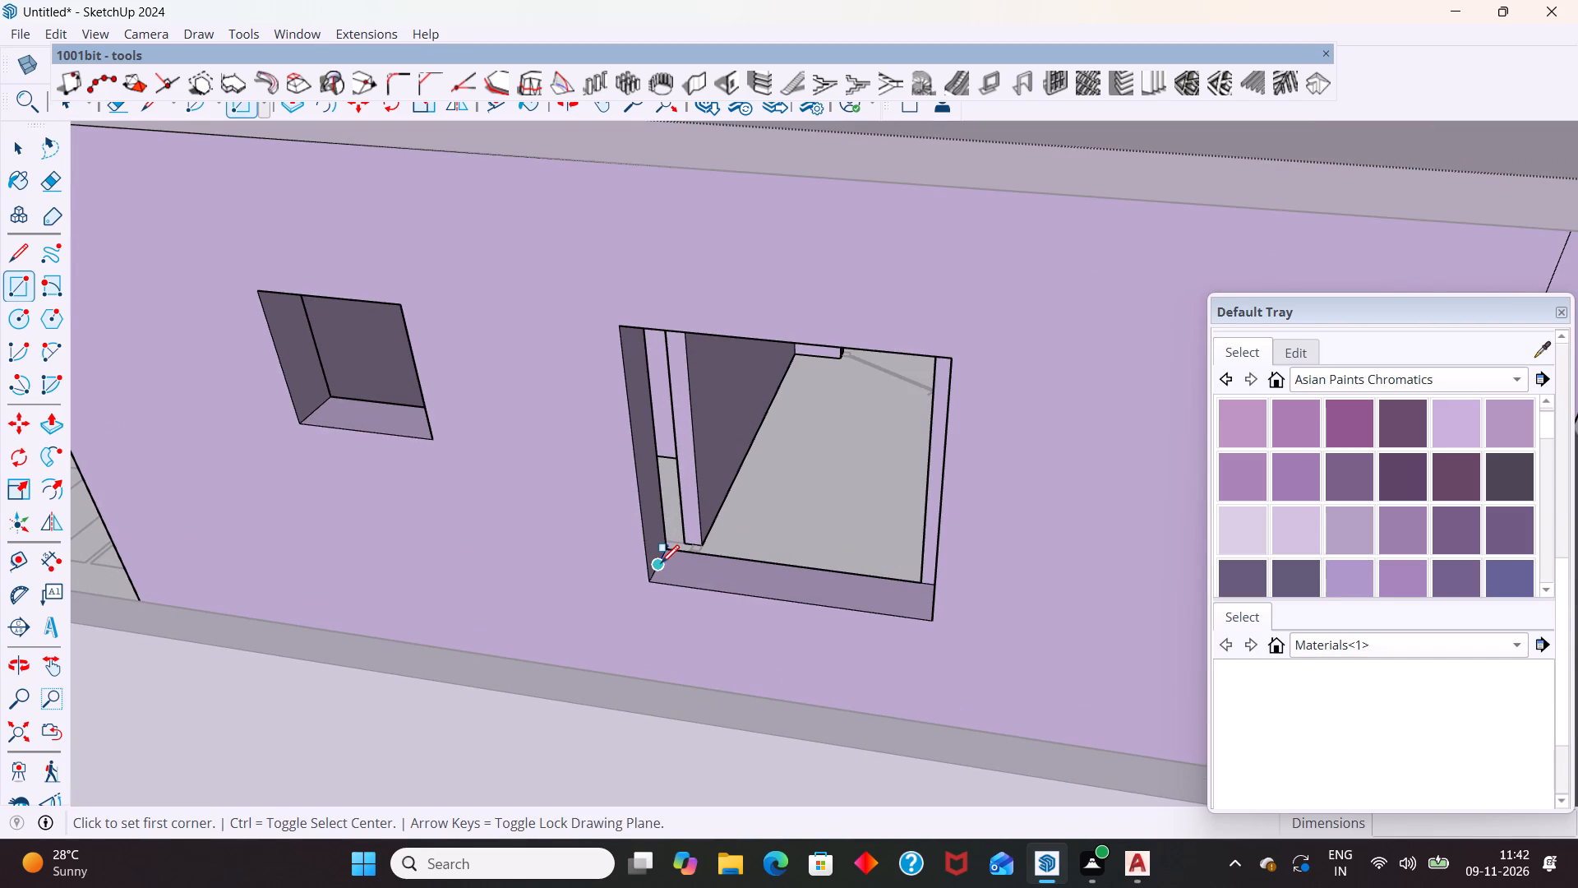
{"action": "left_click", "coordinate": [661, 563]}
{"action": "scroll", "coordinate": [908, 567], "scroll_direction": "down", "scroll_amount": 5}
{"action": "middle_click_drag", "start_coordinate": [929, 567], "coordinate": [1025, 510]}
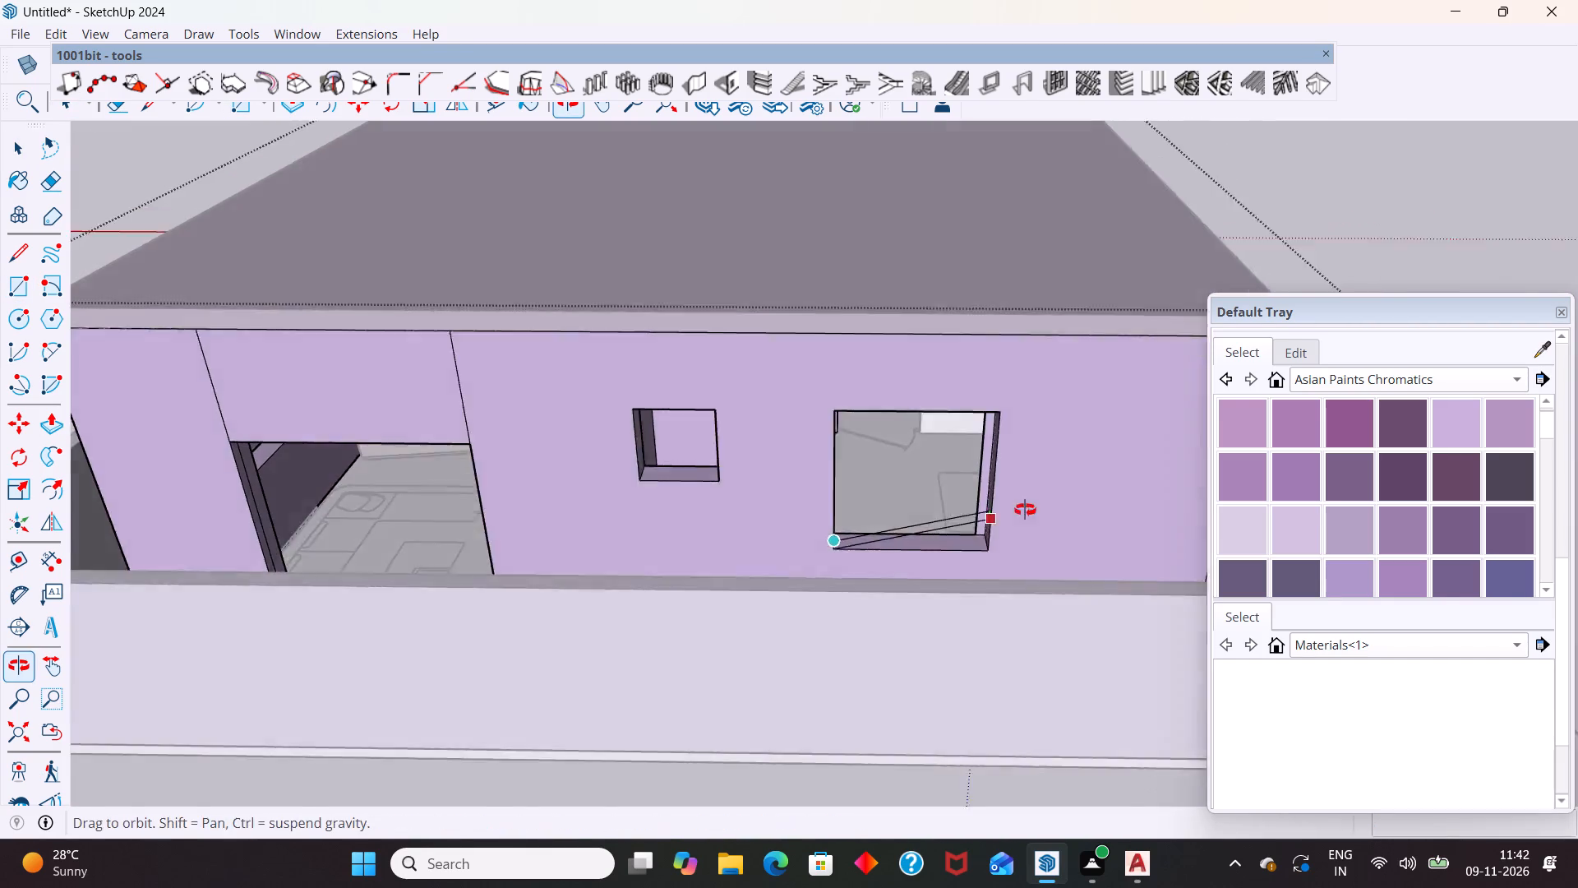
{"action": "middle_click_drag", "start_coordinate": [1025, 510], "coordinate": [1028, 497]}
{"action": "scroll", "coordinate": [1040, 319], "scroll_direction": "up", "scroll_amount": 9}
{"action": "scroll", "coordinate": [961, 508], "scroll_direction": "up", "scroll_amount": 4}
{"action": "scroll", "coordinate": [940, 522], "scroll_direction": "down", "scroll_amount": 4}
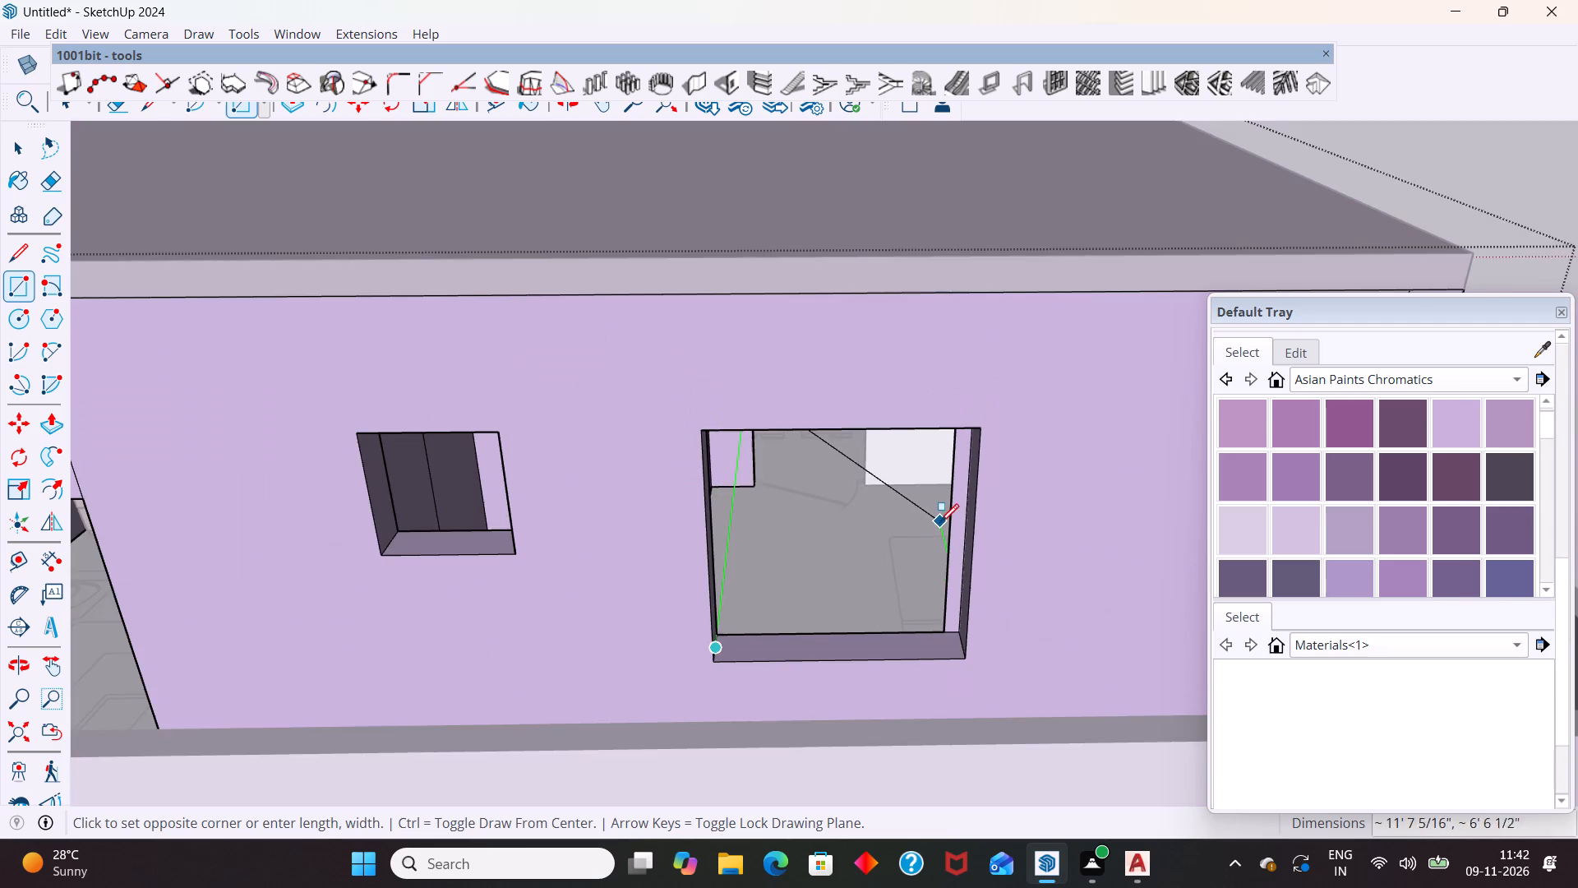
{"action": "middle_click_drag", "start_coordinate": [945, 526], "coordinate": [1009, 506]}
{"action": "scroll", "coordinate": [1030, 450], "scroll_direction": "up", "scroll_amount": 5}
{"action": "scroll", "coordinate": [1036, 400], "scroll_direction": "down", "scroll_amount": 4}
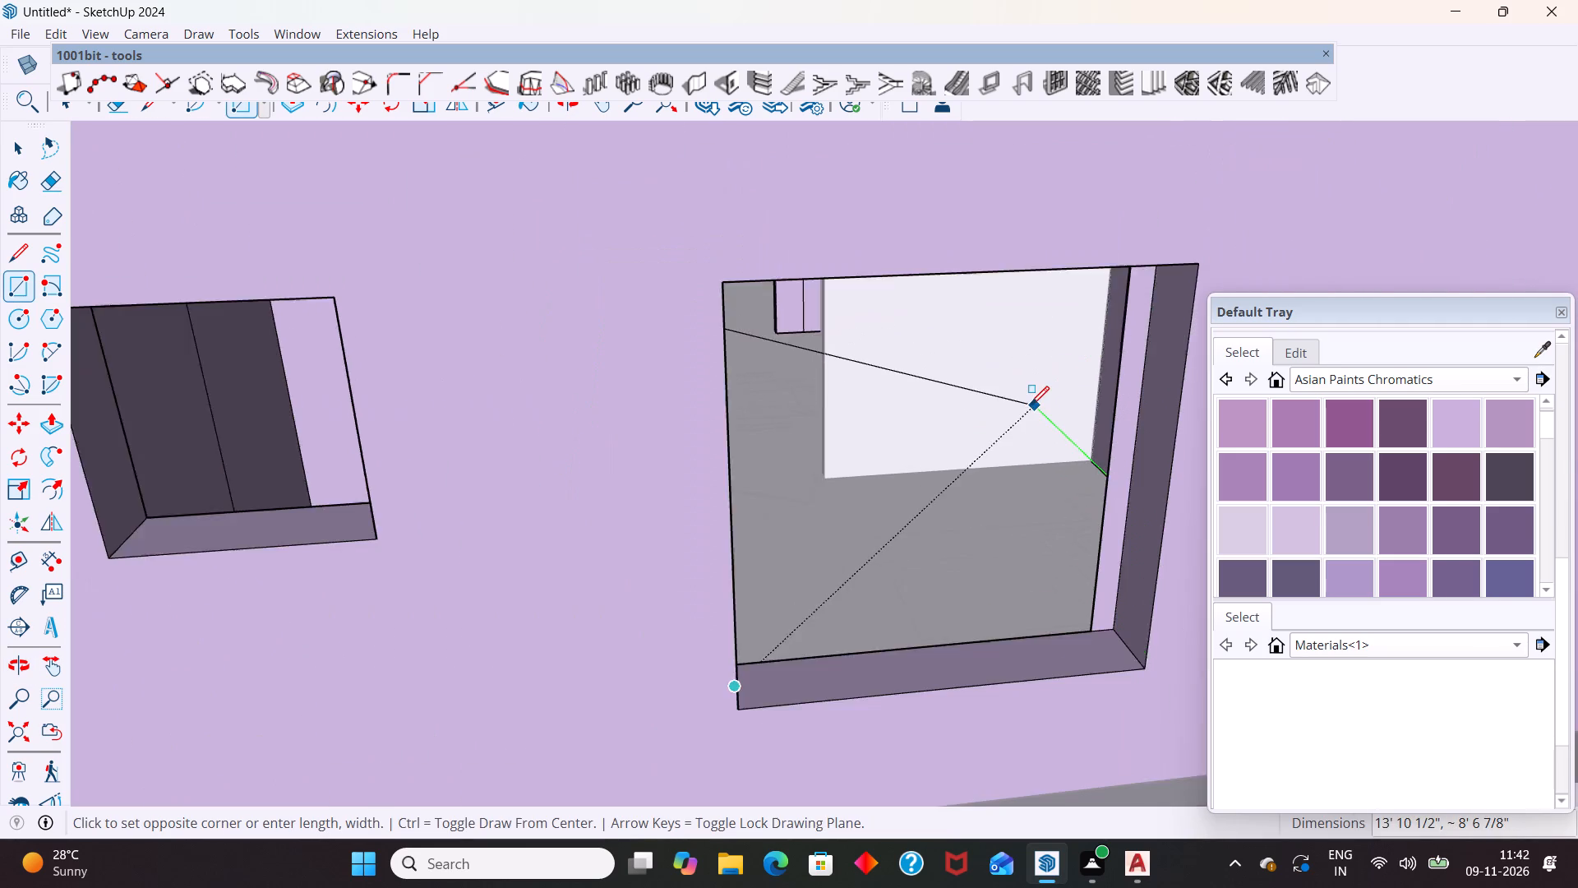
{"action": "key", "text": "Left"}
{"action": "scroll", "coordinate": [990, 386], "scroll_direction": "down", "scroll_amount": 3}
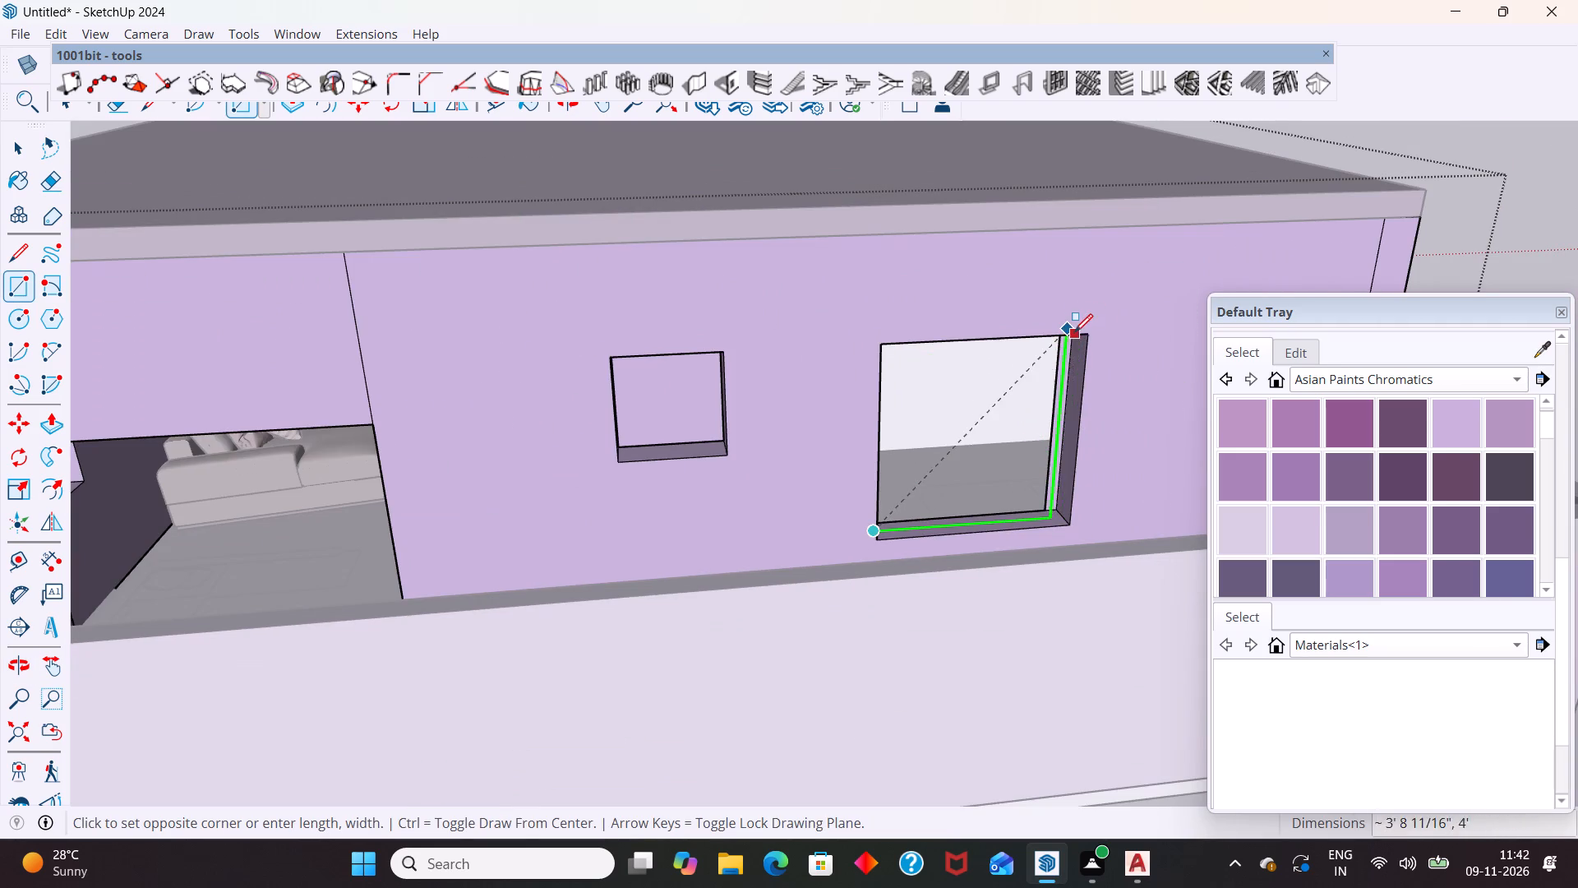
{"action": "middle_click_drag", "start_coordinate": [1074, 332], "coordinate": [1165, 298]}
{"action": "scroll", "coordinate": [1175, 282], "scroll_direction": "up", "scroll_amount": 6}
{"action": "middle_click_drag", "start_coordinate": [1167, 278], "coordinate": [1184, 224]}
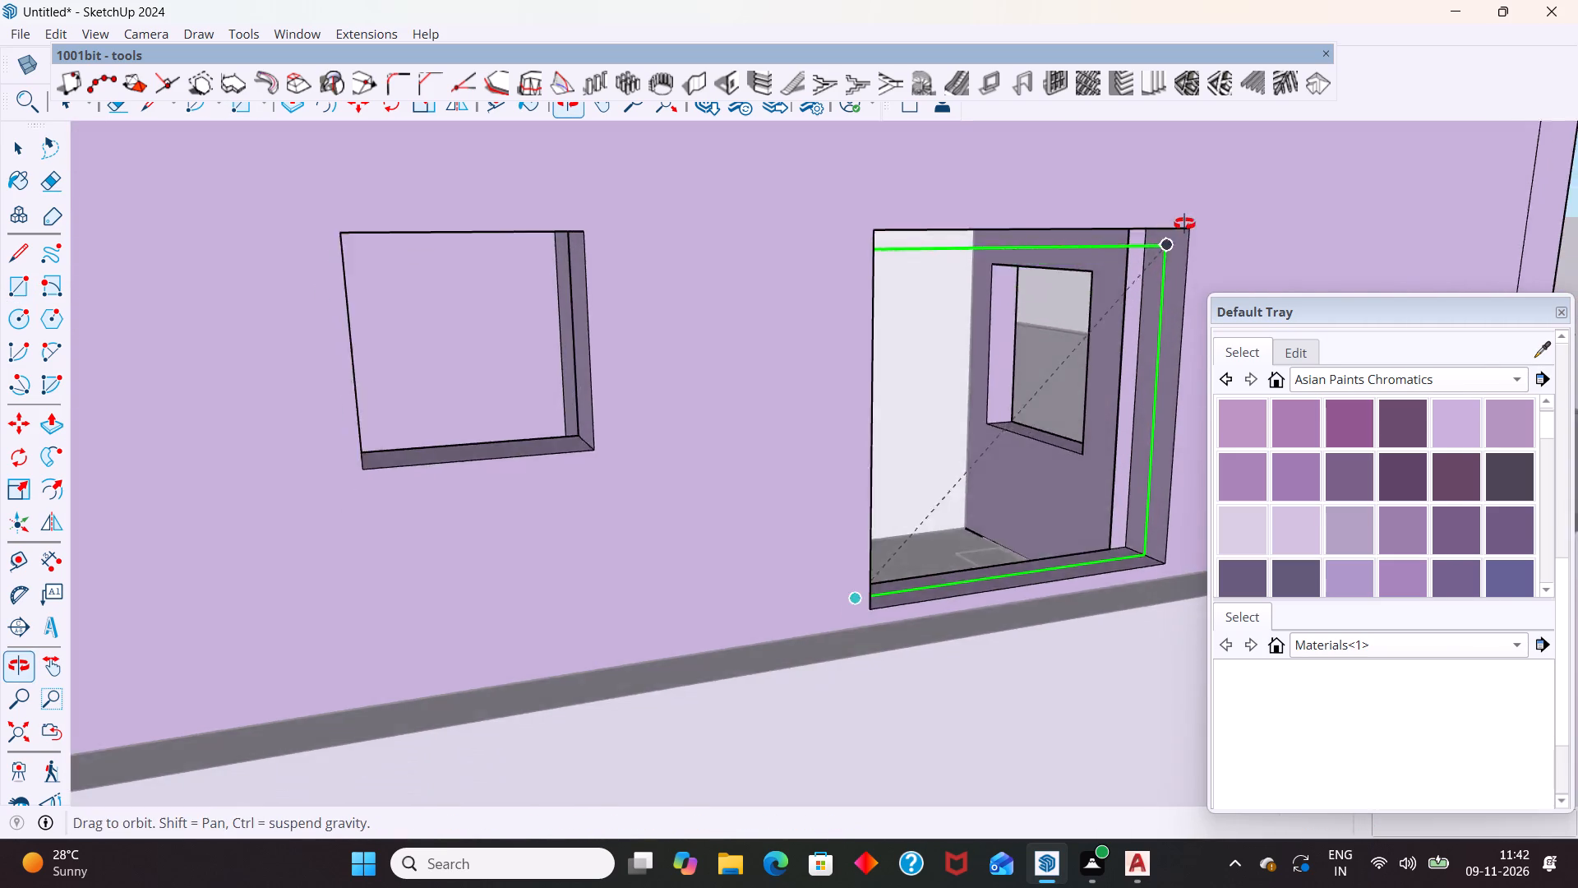
{"action": "middle_click_drag", "start_coordinate": [1184, 224], "coordinate": [1188, 210]}
{"action": "left_click", "coordinate": [1165, 215]}
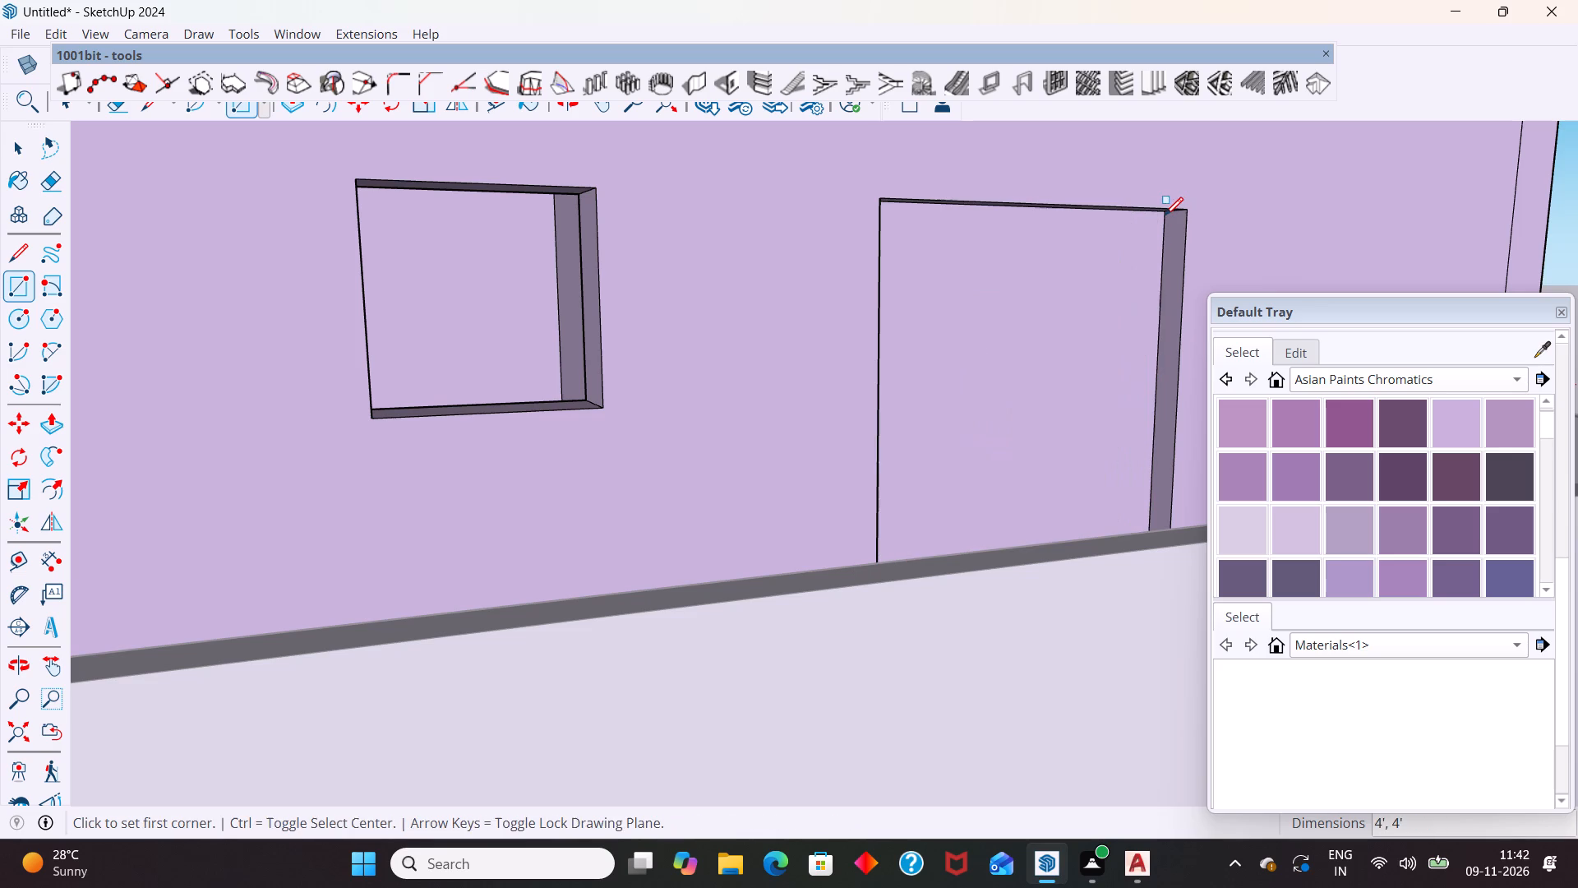
{"action": "key", "text": "space"}
Select the new face in the large window opening and set up a 1001bit Panel Divider with 1 row and 2 columns.
{"action": "scroll", "coordinate": [920, 490], "scroll_direction": "down", "scroll_amount": 12}
{"action": "middle_click_drag", "start_coordinate": [867, 512], "coordinate": [754, 580]}
{"action": "left_click", "coordinate": [806, 534]}
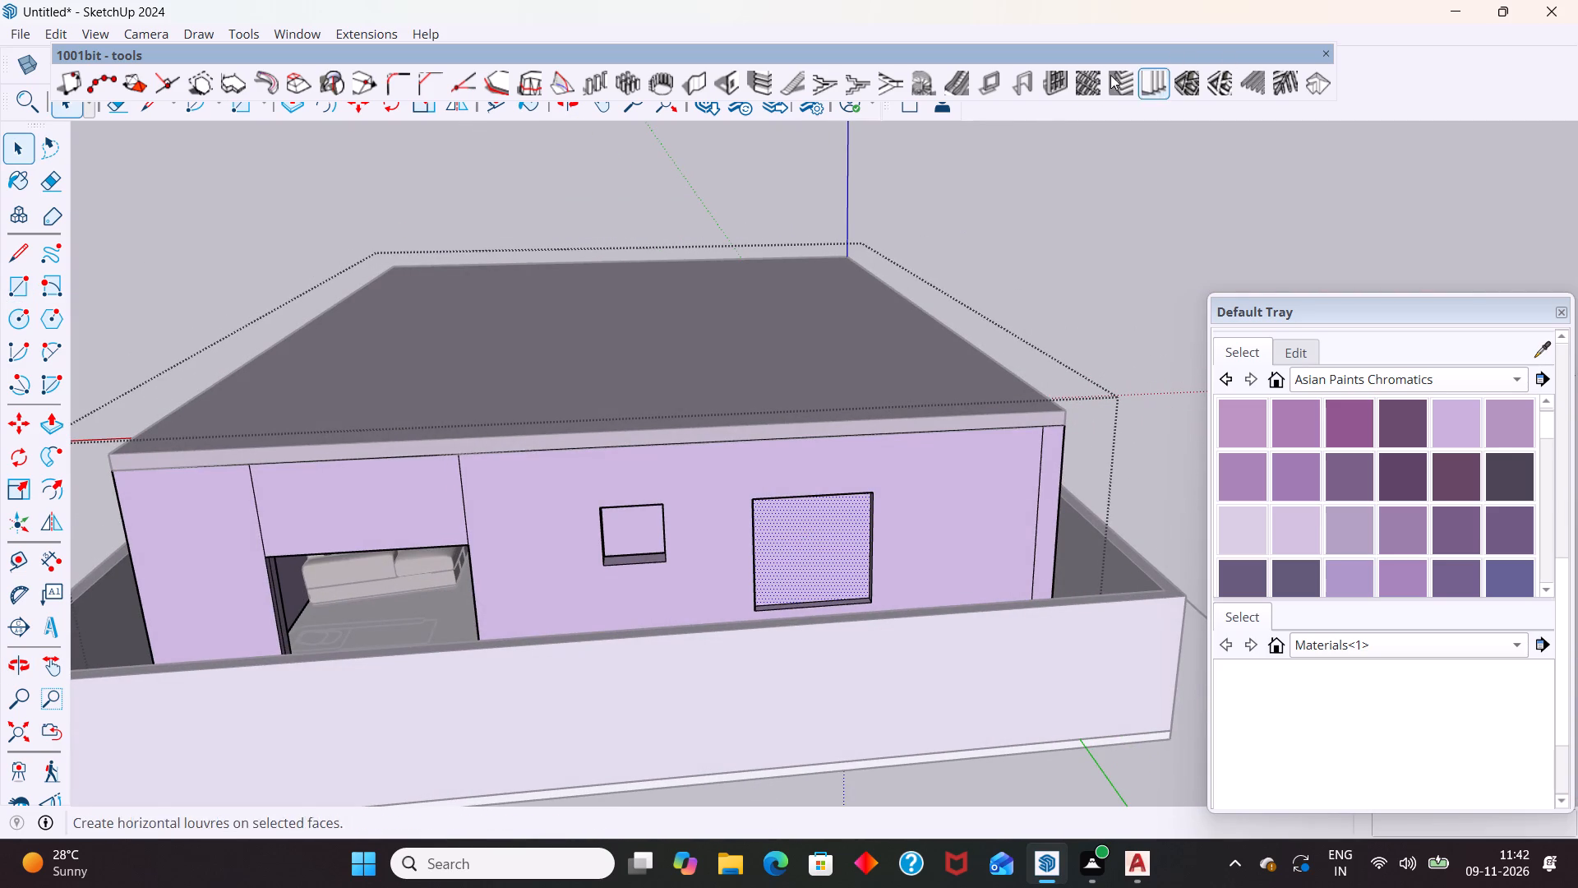
{"action": "left_click", "coordinate": [1064, 80]}
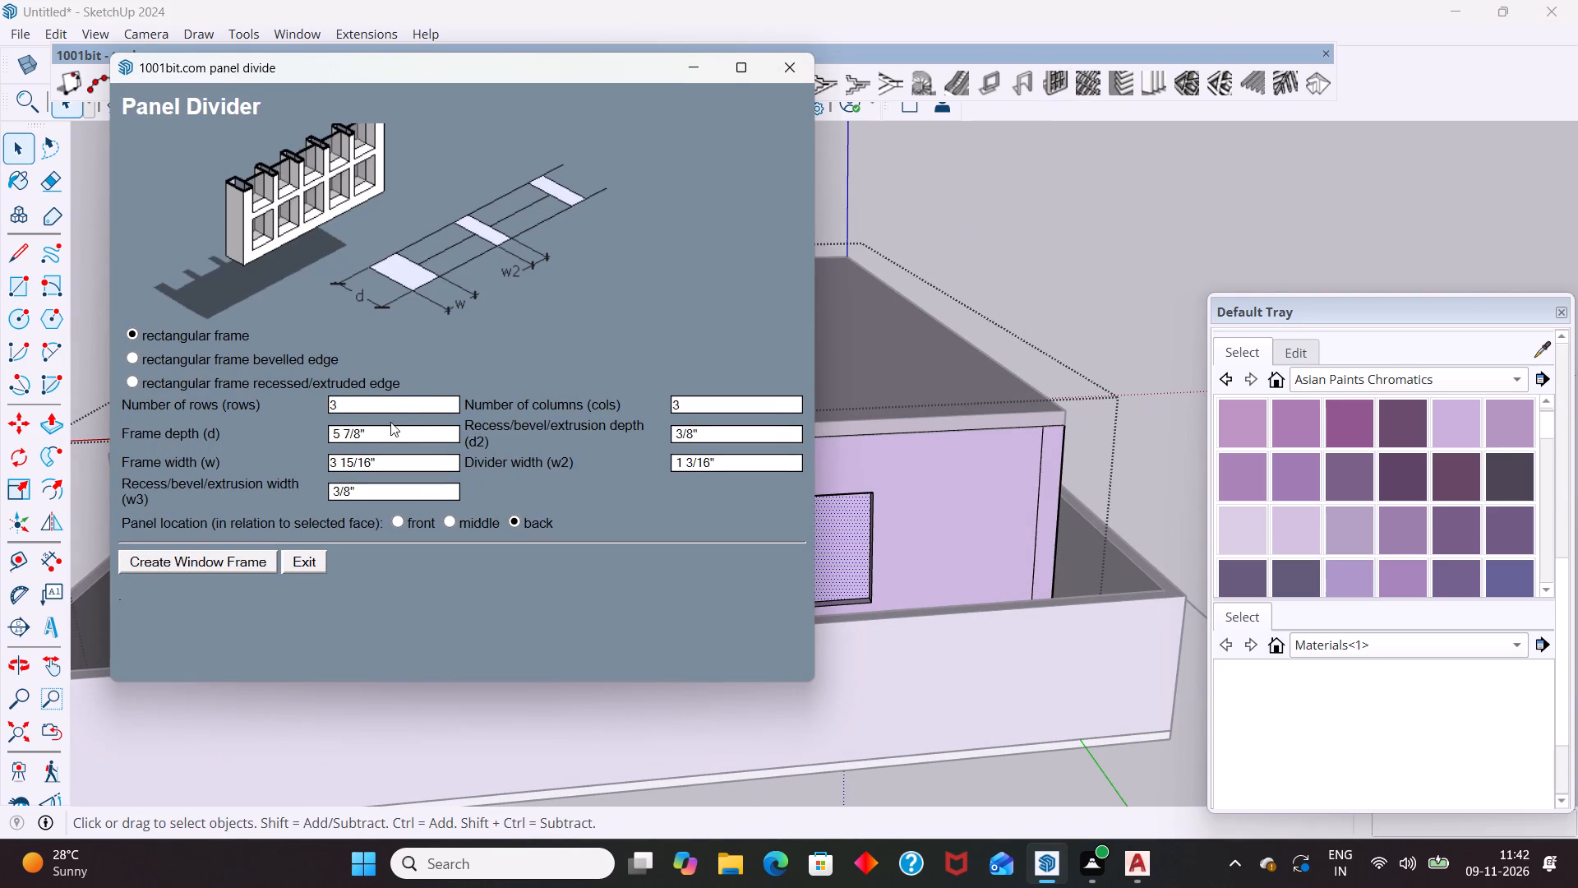
{"action": "left_click", "coordinate": [398, 405]}
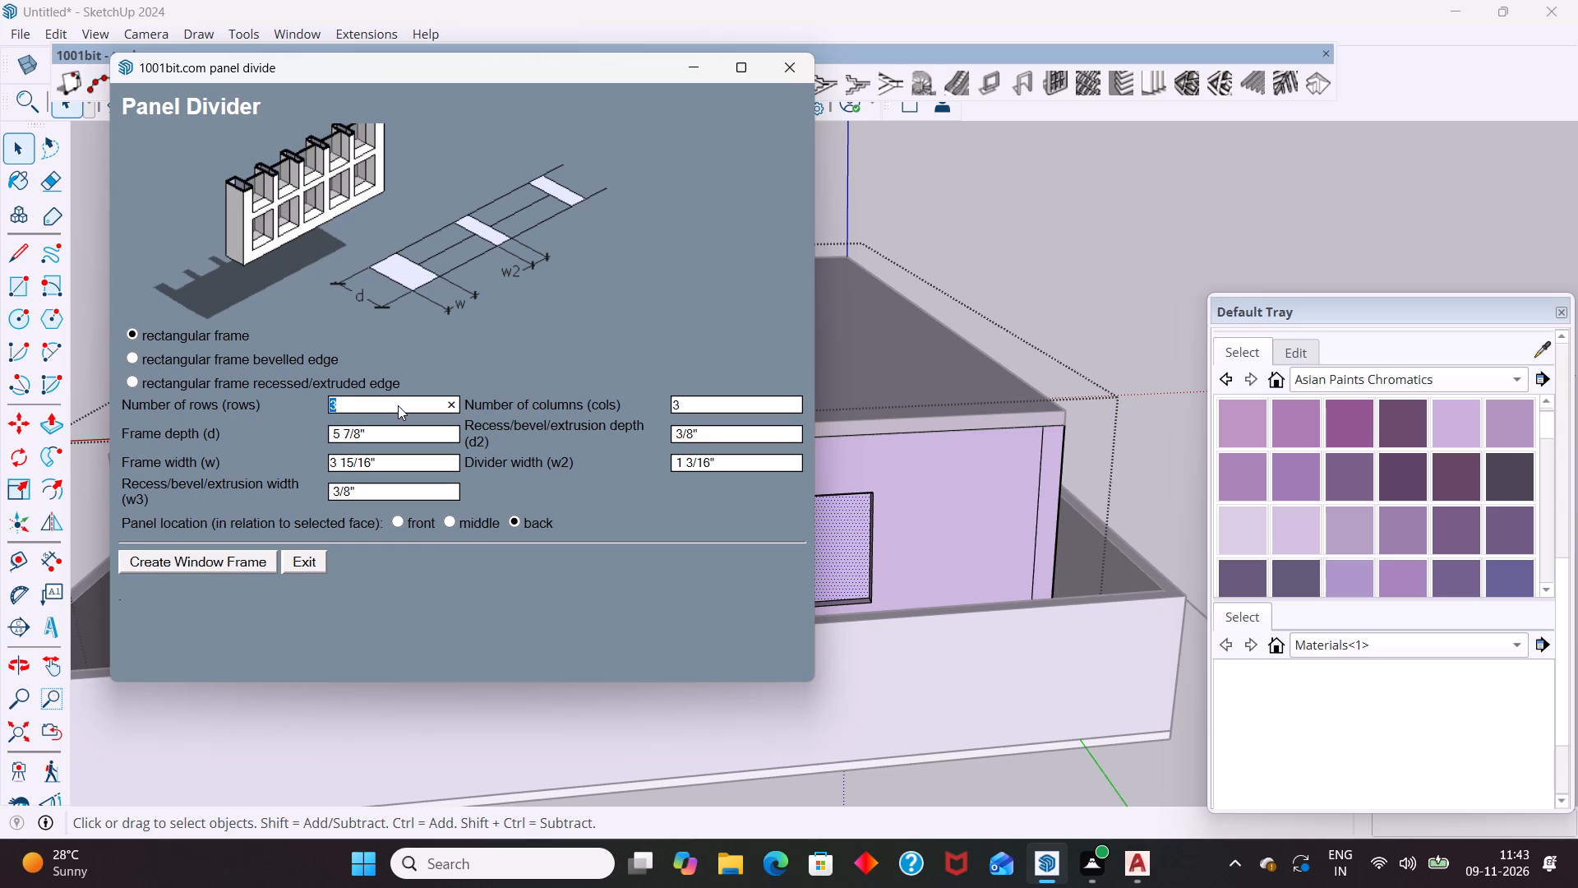
{"action": "key", "text": "BackSpace"}
{"action": "key", "text": "1"}
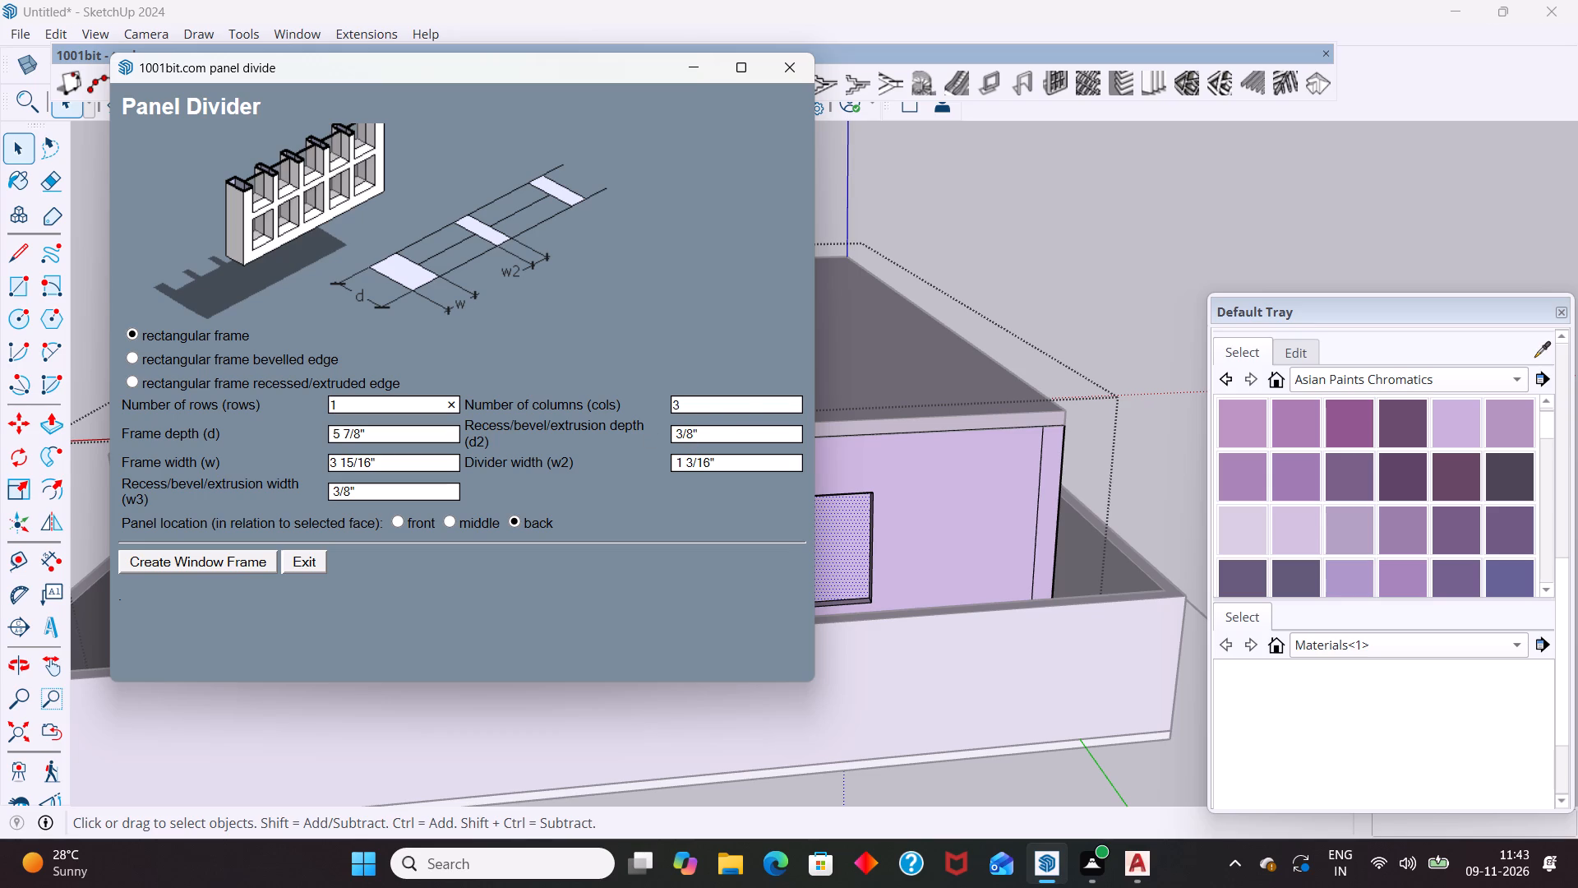
{"action": "left_click", "coordinate": [741, 405]}
{"action": "key", "text": "BackSpace"}
{"action": "key", "text": "2"}
Set the frame depth to 5" and frame width to 2.5", locate the panel in the middle, and create the window frame.
{"action": "left_click", "coordinate": [382, 430]}
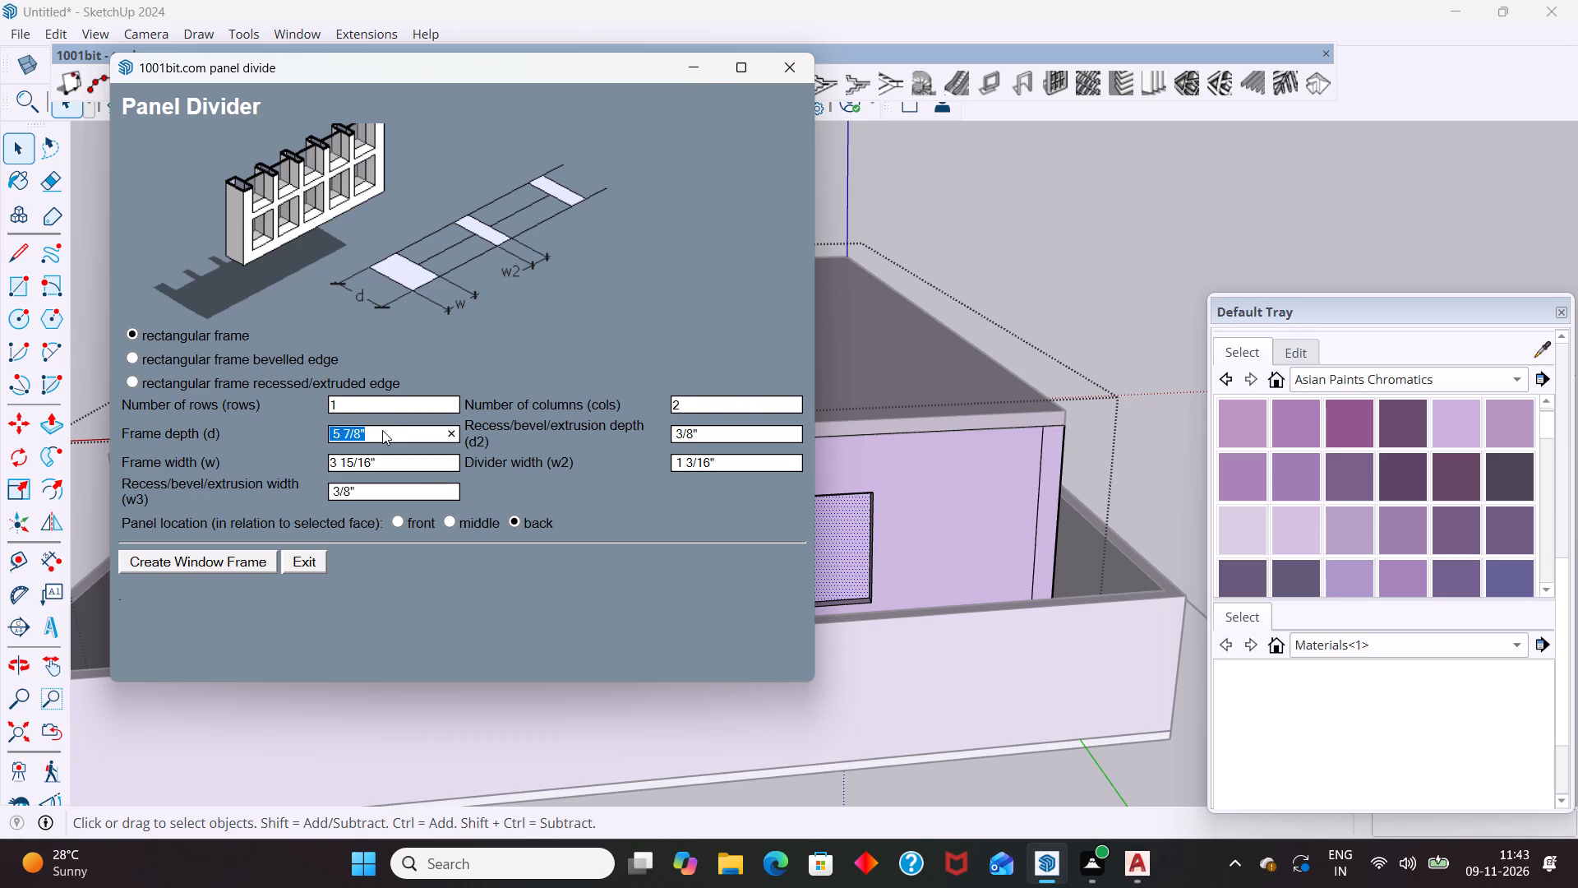
{"action": "key", "text": "BackSpace"}
{"action": "type", "text": "5\""}
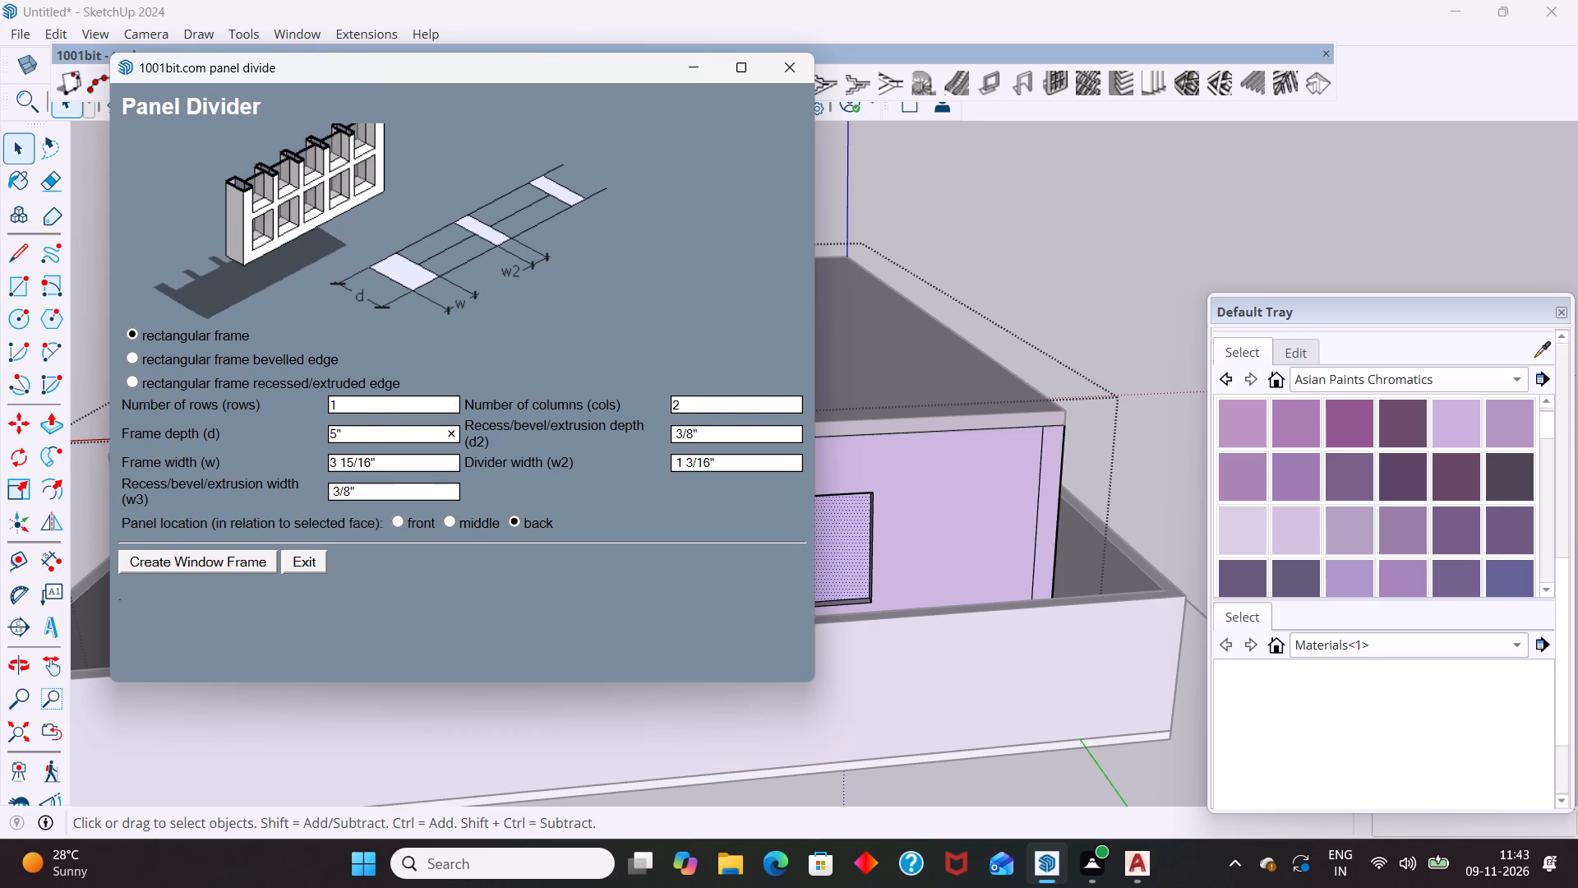
{"action": "left_click", "coordinate": [388, 463]}
{"action": "key", "text": "BackSpace"}
{"action": "type", "text": "2.5"}
{"action": "key", "text": "shift+quotedbl"}
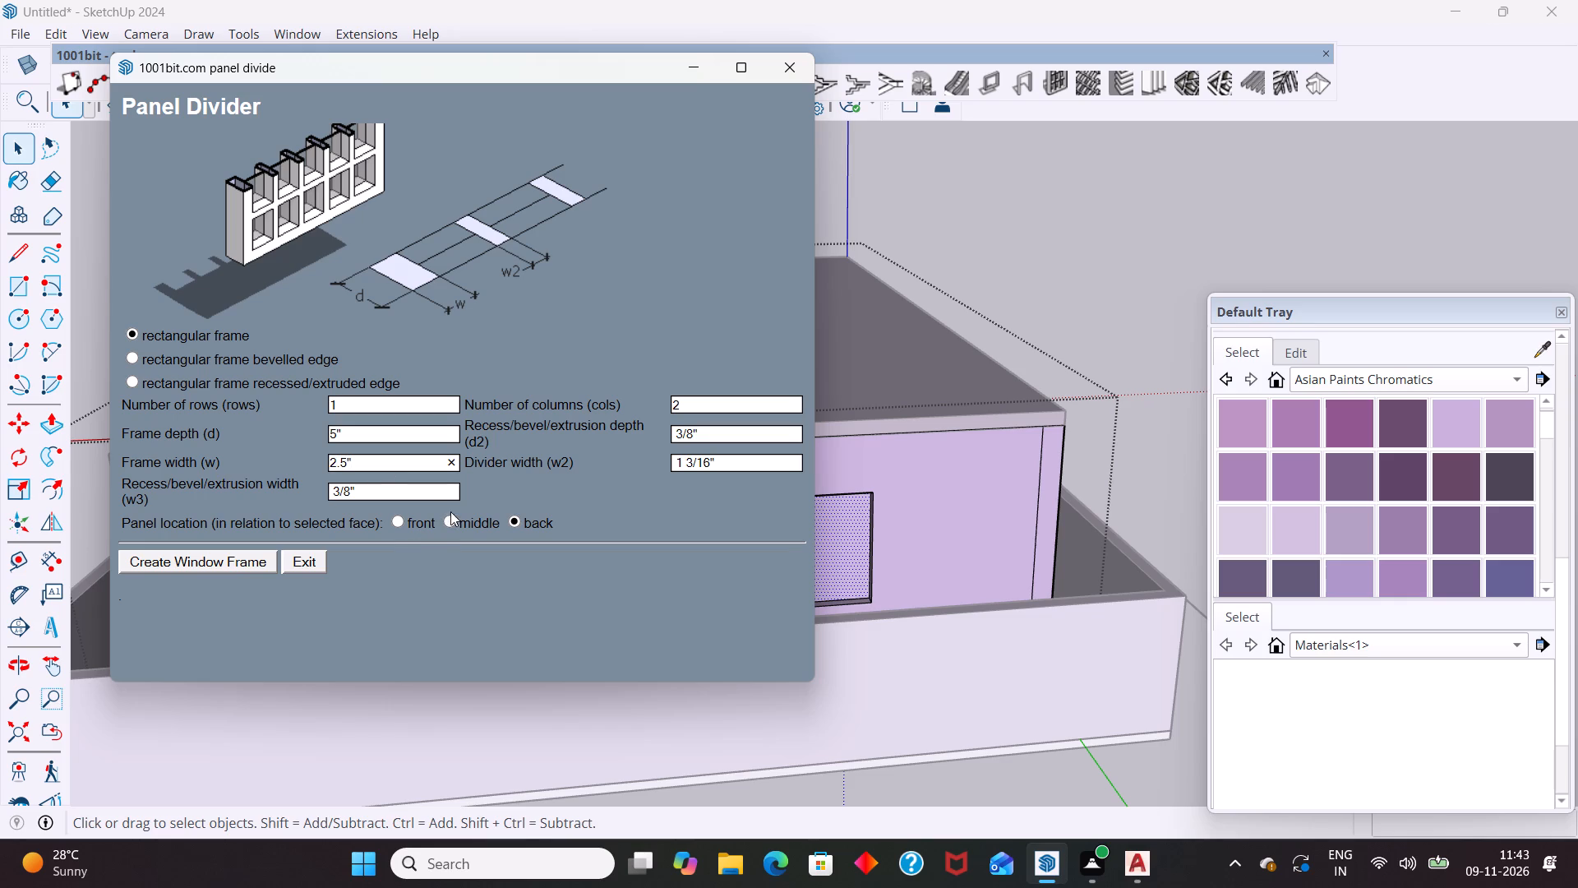
{"action": "left_click", "coordinate": [453, 523]}
{"action": "left_click", "coordinate": [257, 560]}
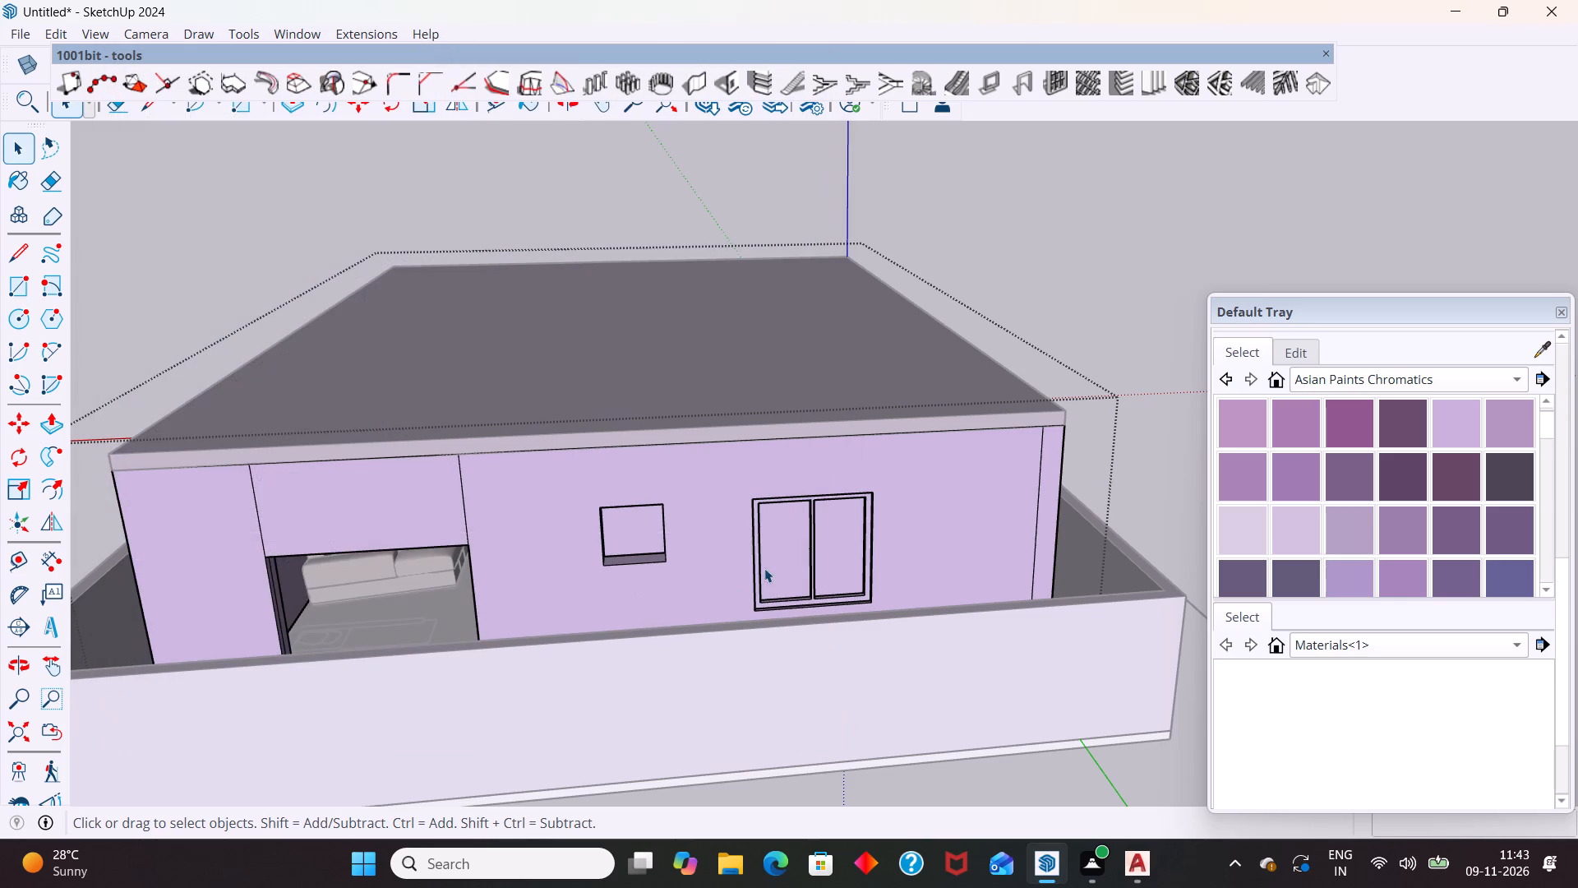
Select the new two-panel window and paint it black from the Colors-Named collection.
{"action": "scroll", "coordinate": [833, 576], "scroll_direction": "up", "scroll_amount": 4}
{"action": "middle_click_drag", "start_coordinate": [824, 618], "coordinate": [810, 673]}
{"action": "key", "text": "space"}
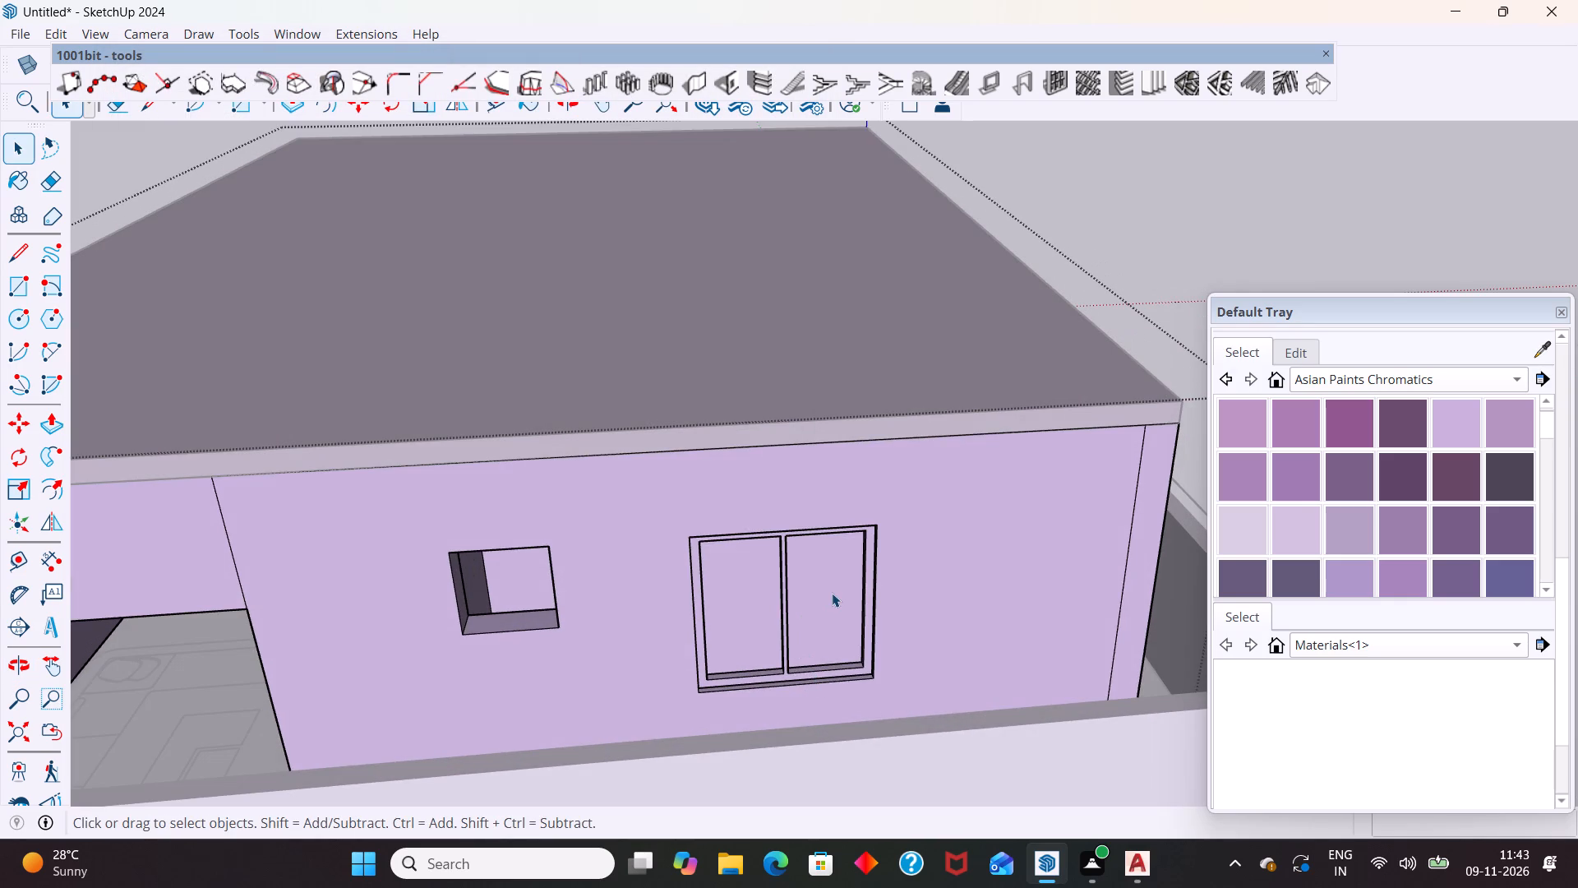
{"action": "double_click", "coordinate": [832, 593]}
{"action": "left_click", "coordinate": [832, 593]}
{"action": "left_click", "coordinate": [1151, 155]}
{"action": "left_click", "coordinate": [872, 579]}
{"action": "left_click", "coordinate": [869, 572]}
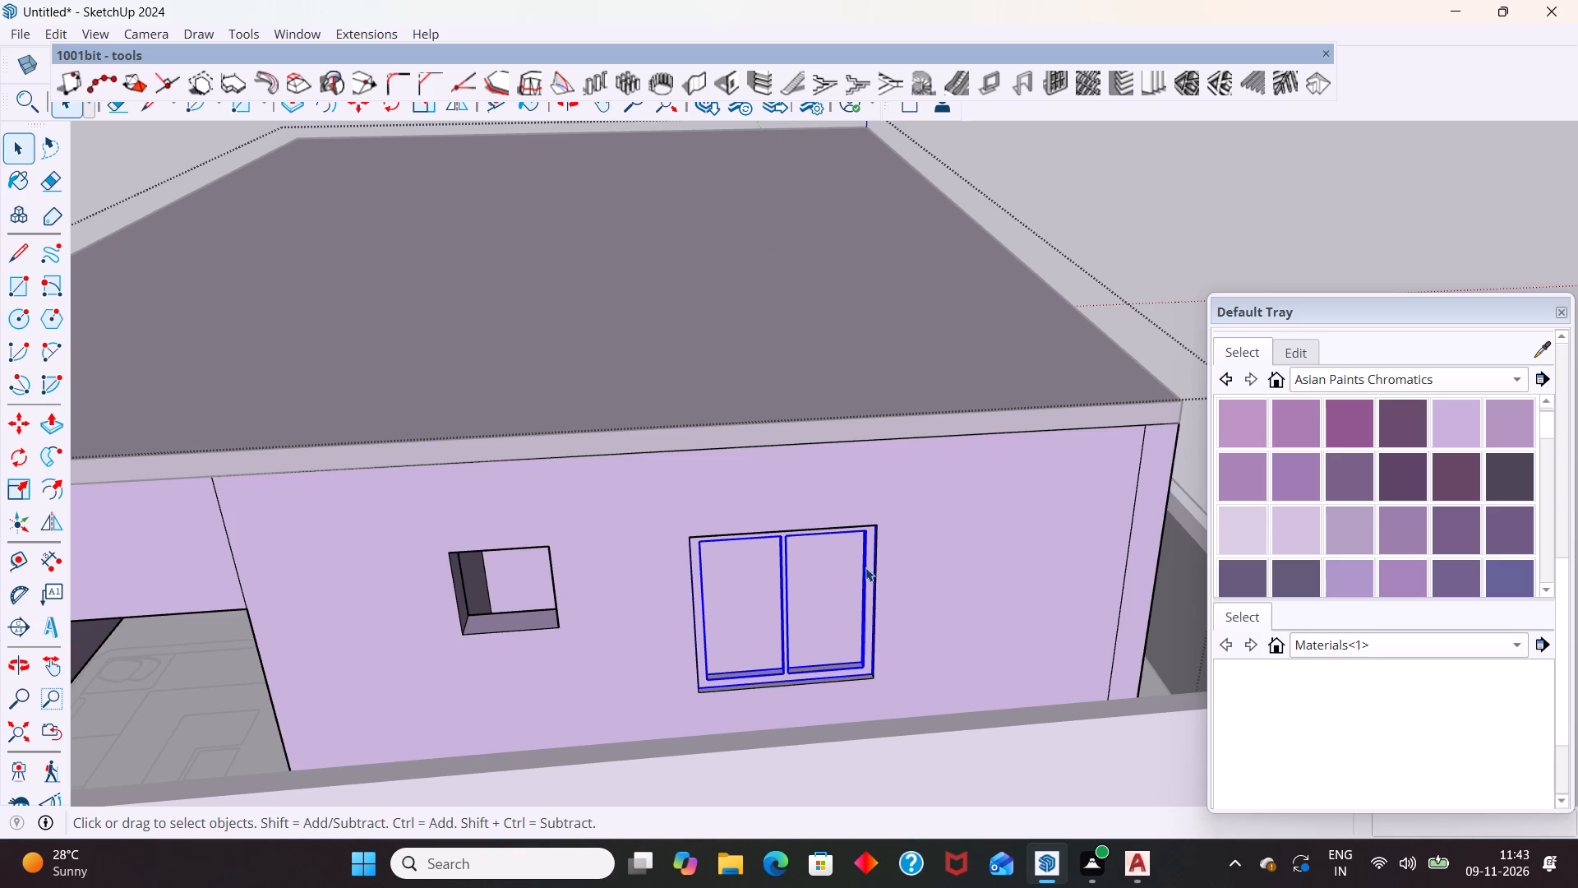
{"action": "left_click", "coordinate": [1396, 377]}
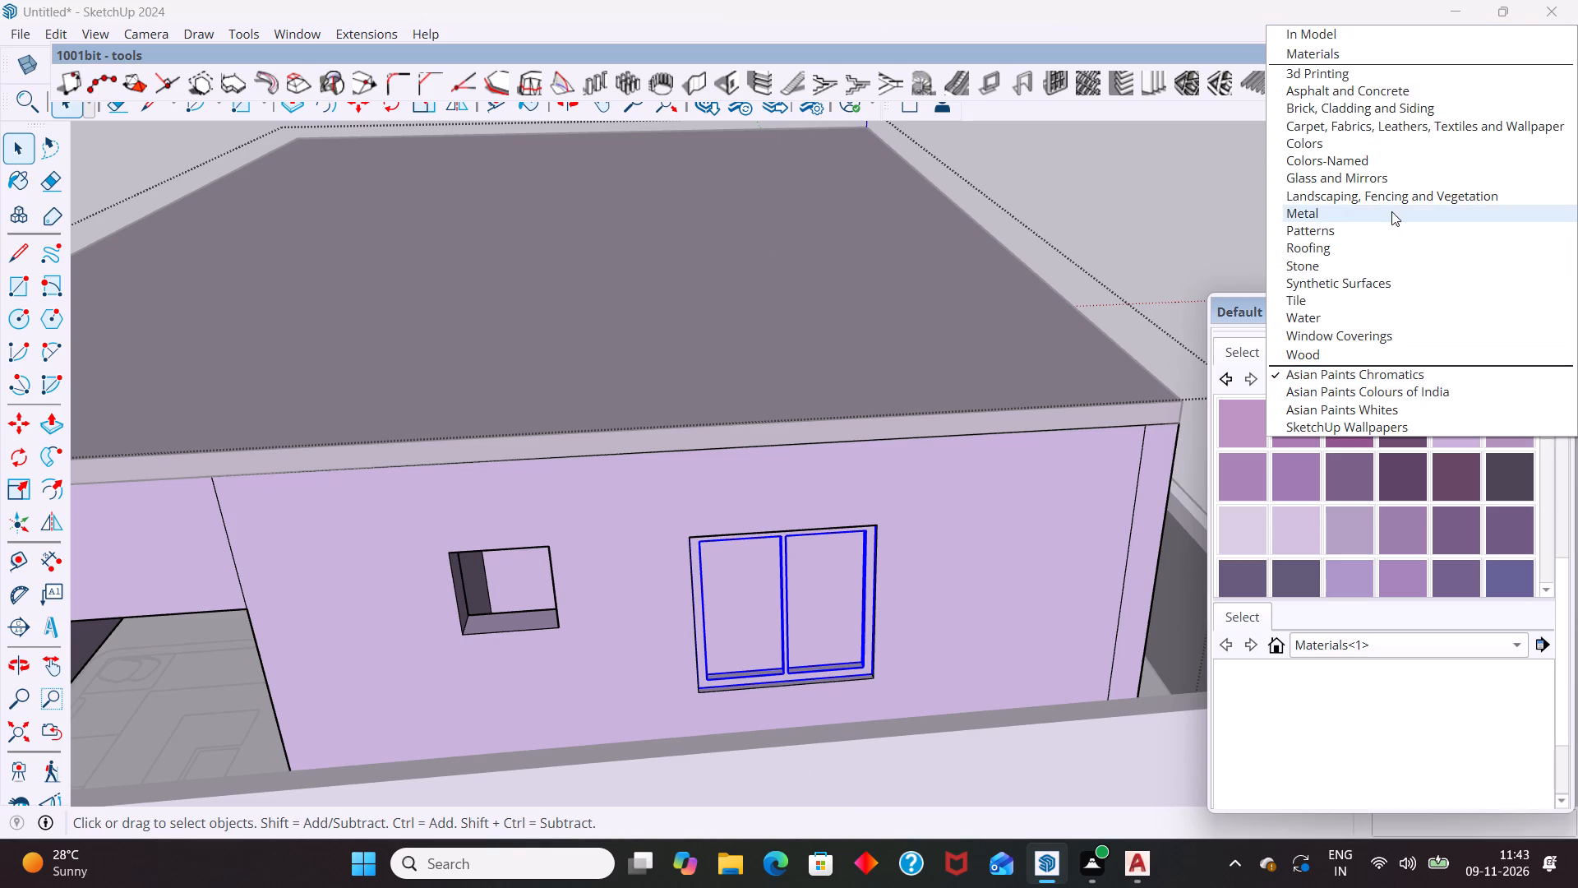
{"action": "left_click", "coordinate": [1406, 159]}
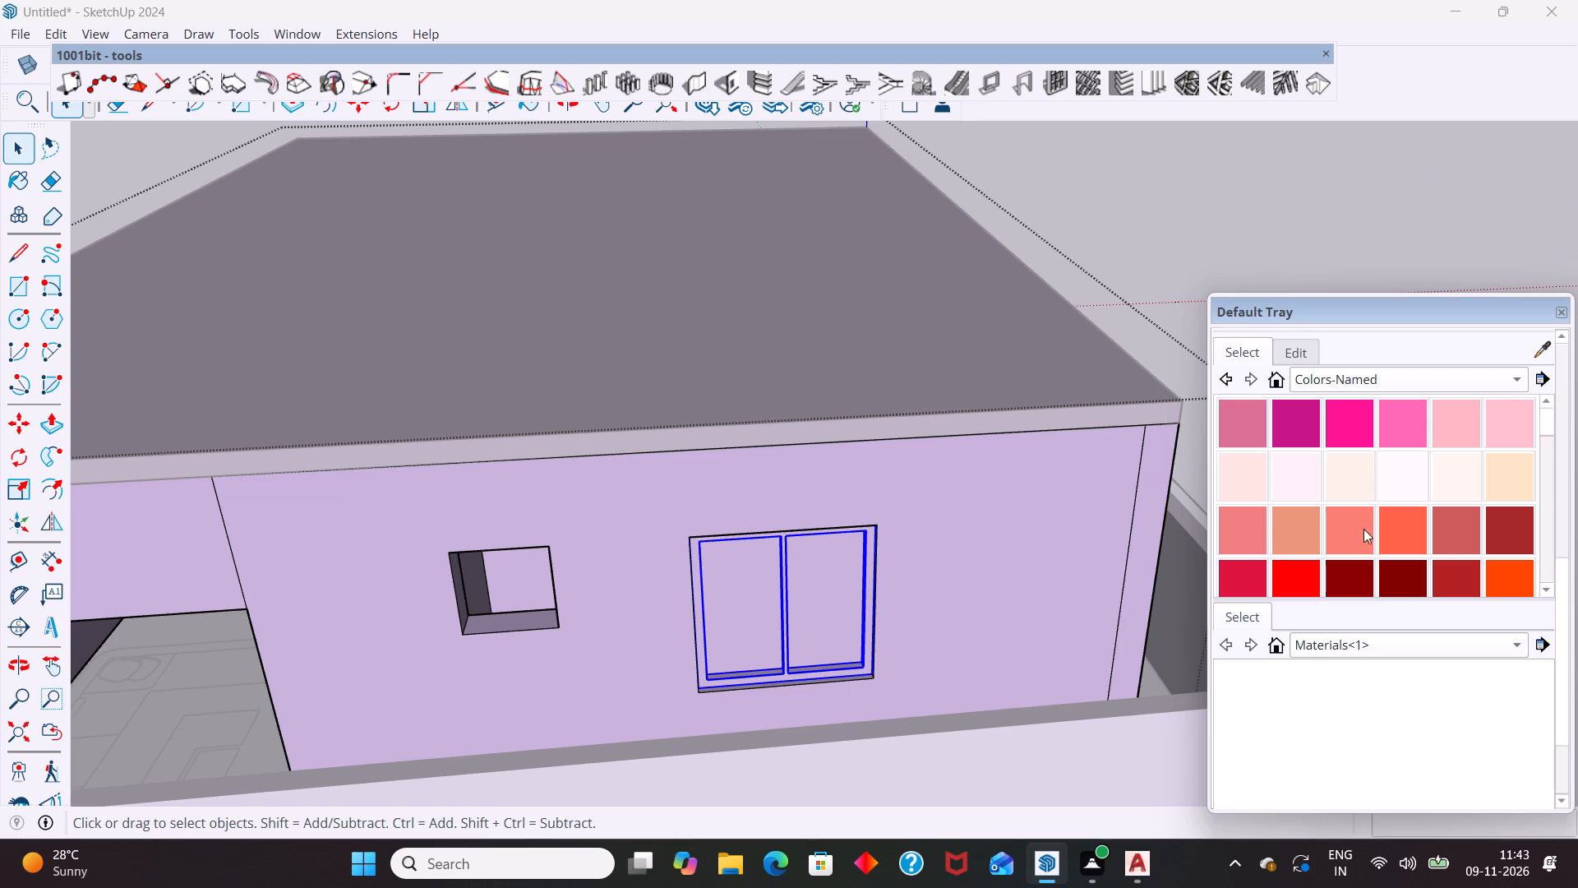
{"action": "scroll", "coordinate": [1348, 557], "scroll_direction": "down", "scroll_amount": 20}
{"action": "scroll", "coordinate": [1348, 557], "scroll_direction": "down", "scroll_amount": 4}
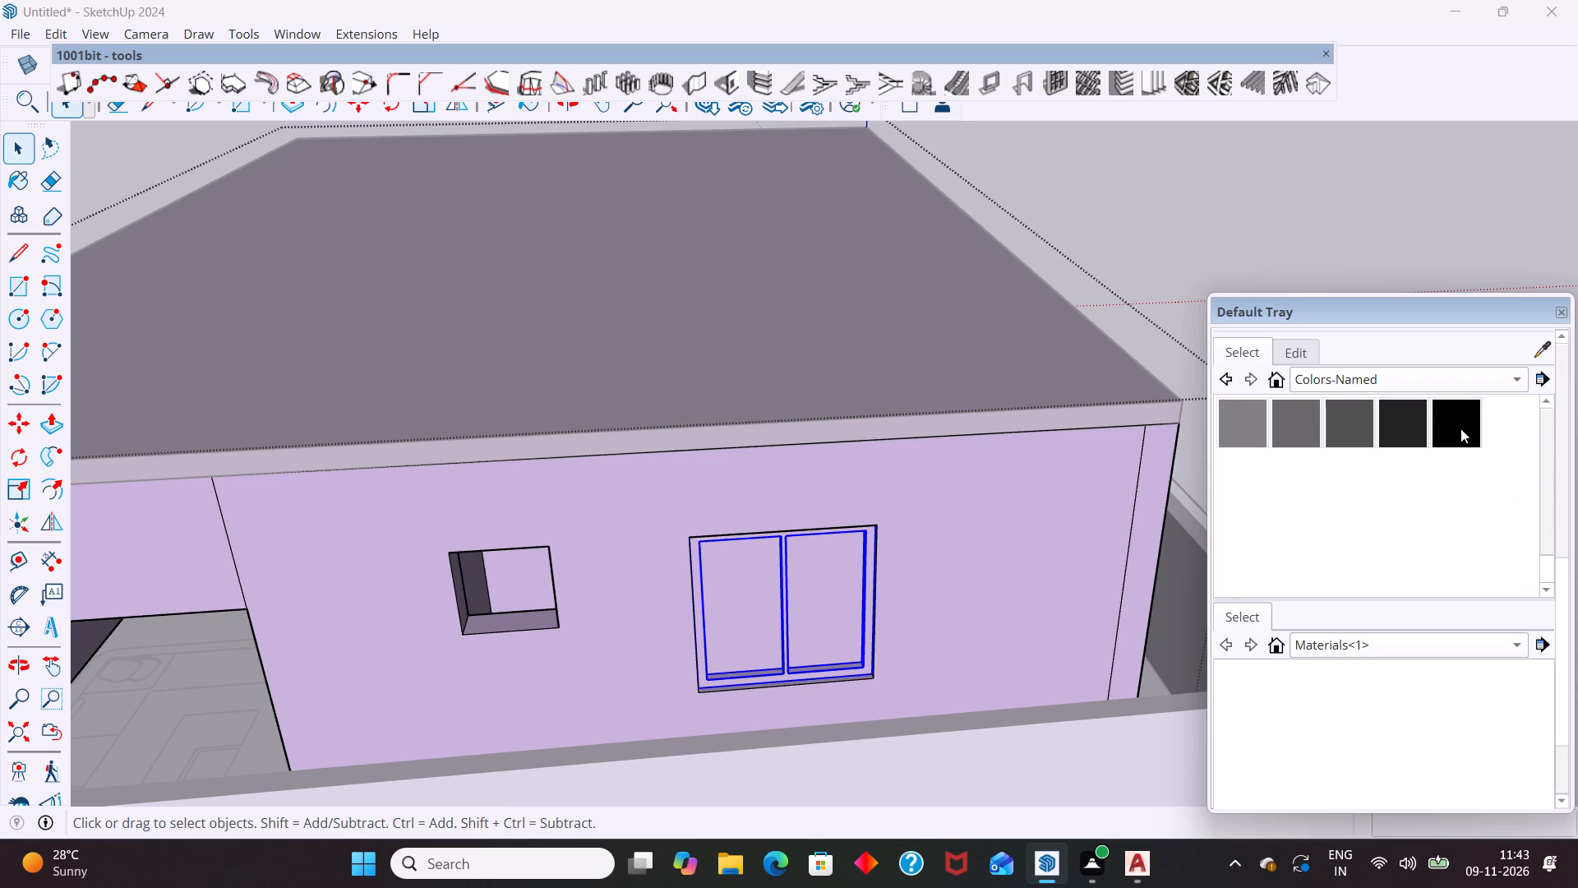
{"action": "left_click", "coordinate": [1460, 428]}
{"action": "left_click", "coordinate": [785, 574]}
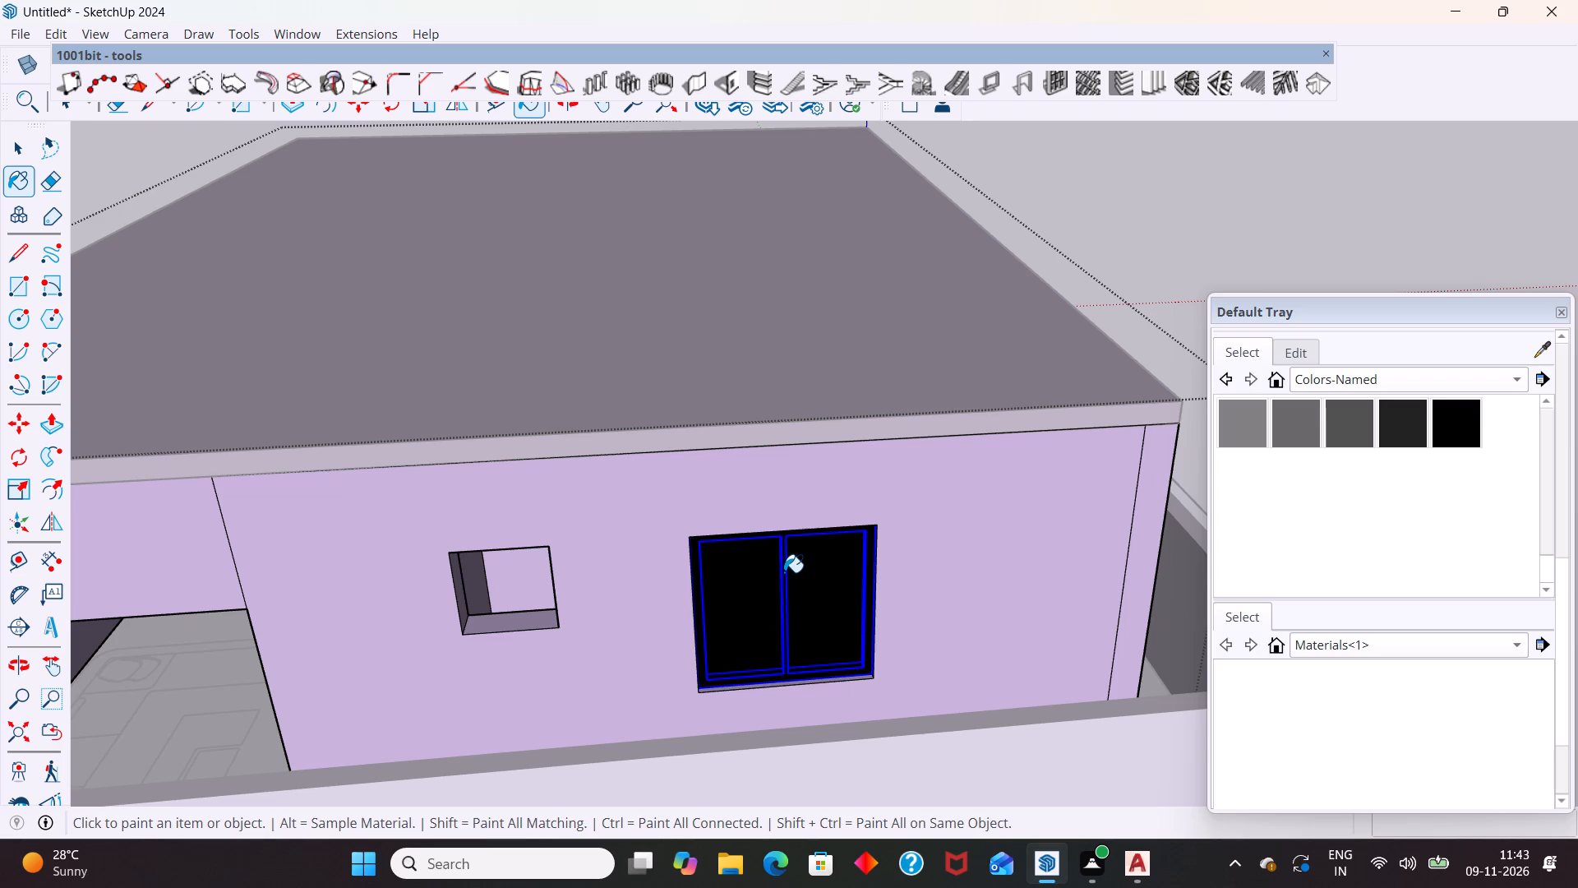
{"action": "key", "text": "space"}
Open the window group and paint its two panes with the translucent blue material from Glass and Mirrors, then exit the window group.
{"action": "double_click", "coordinate": [785, 573]}
{"action": "double_click", "coordinate": [832, 585]}
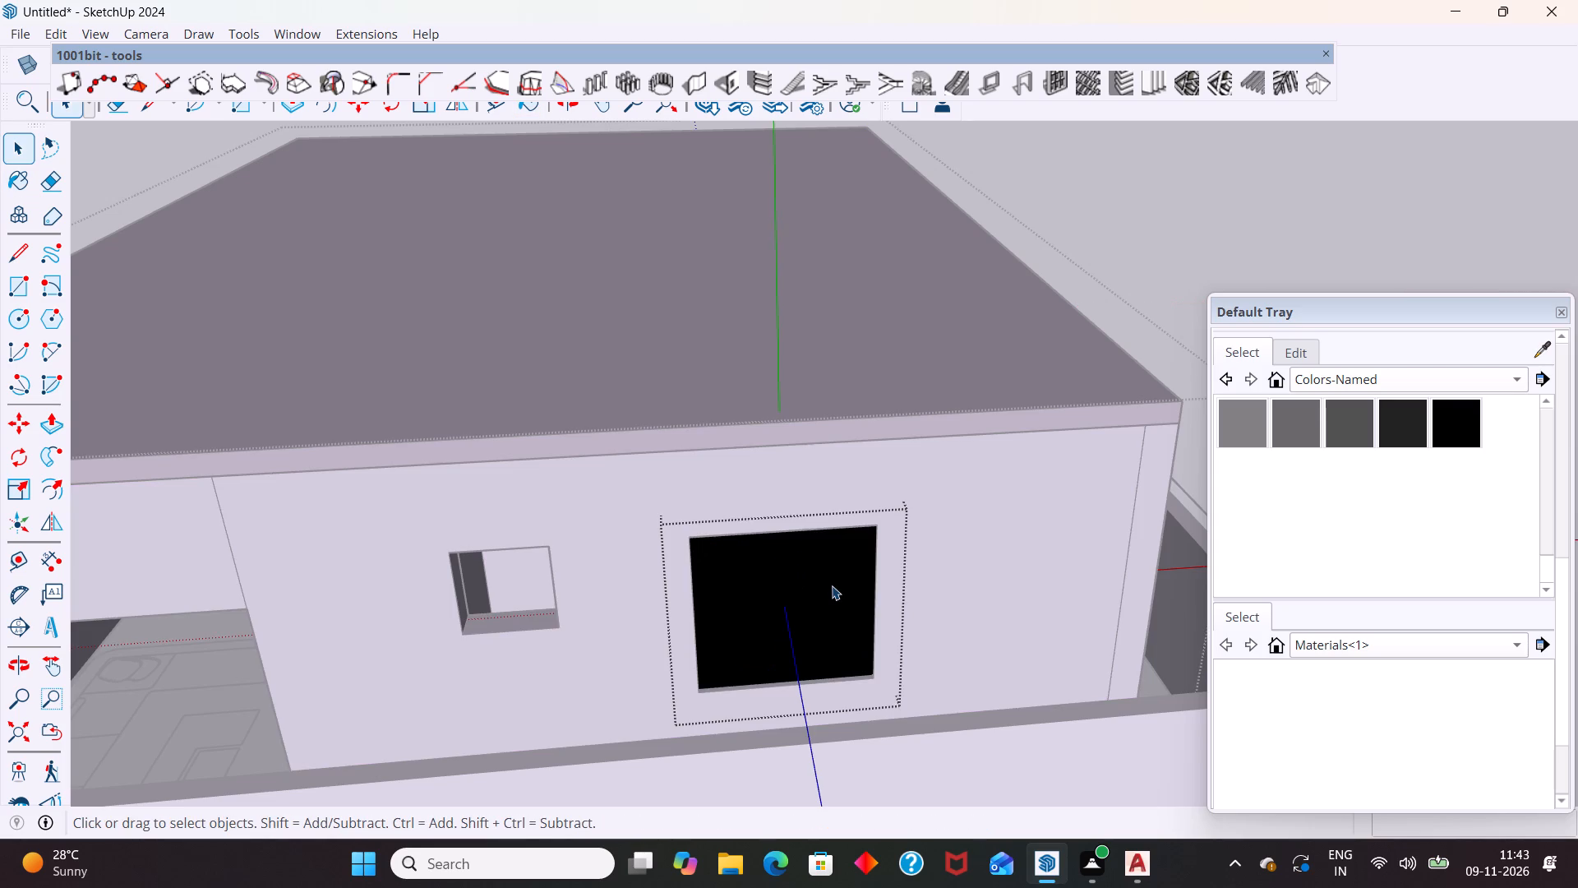
{"action": "left_click", "coordinate": [831, 585]}
{"action": "left_click", "coordinate": [1400, 380]}
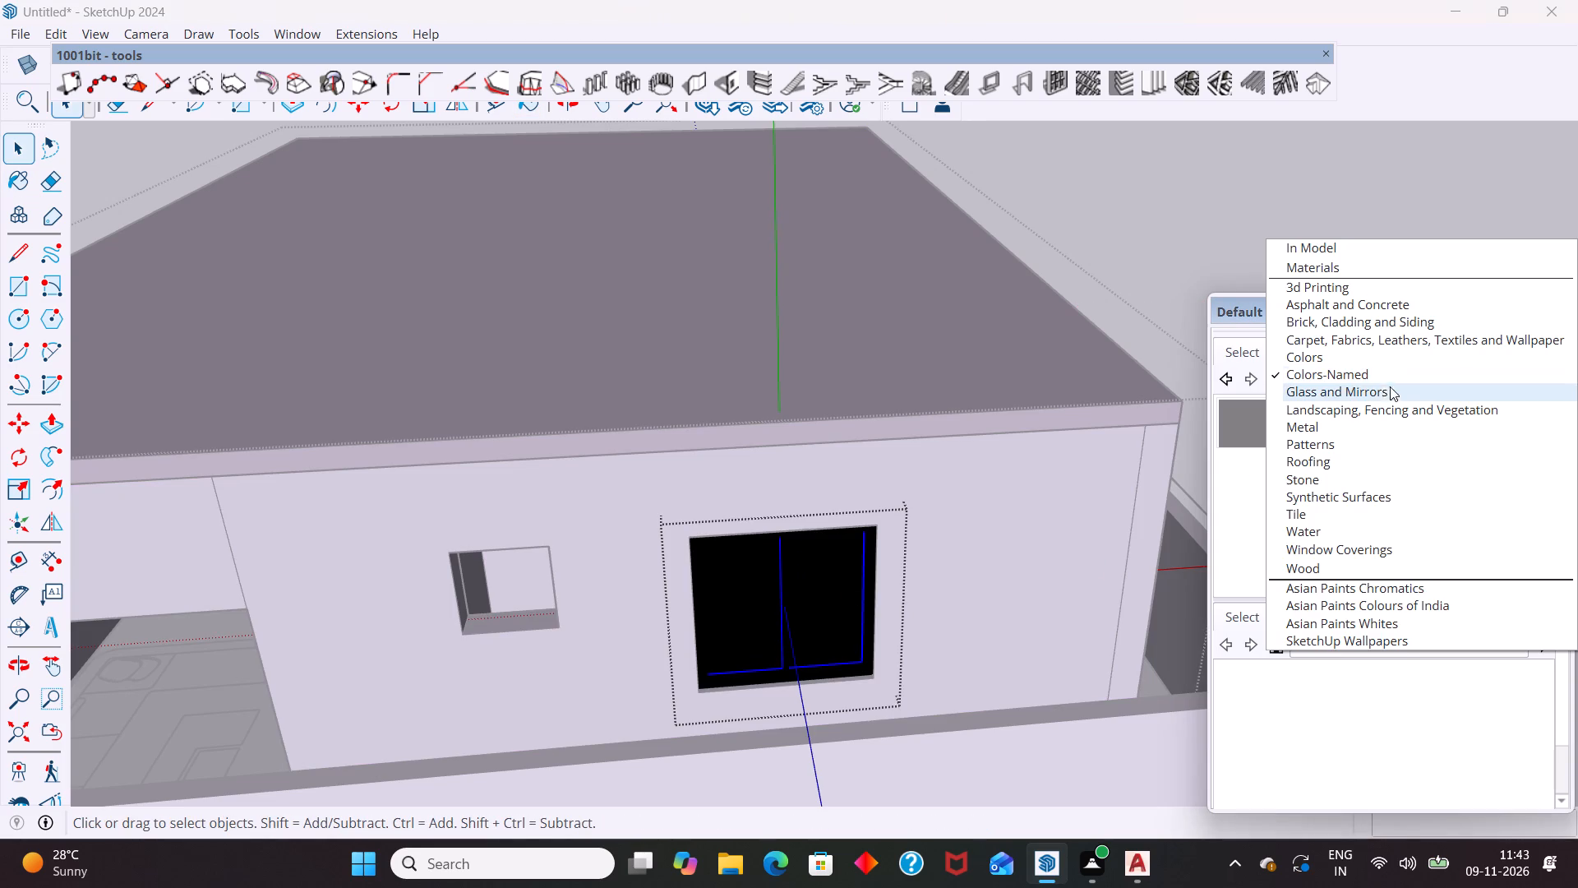
{"action": "left_click", "coordinate": [1381, 400]}
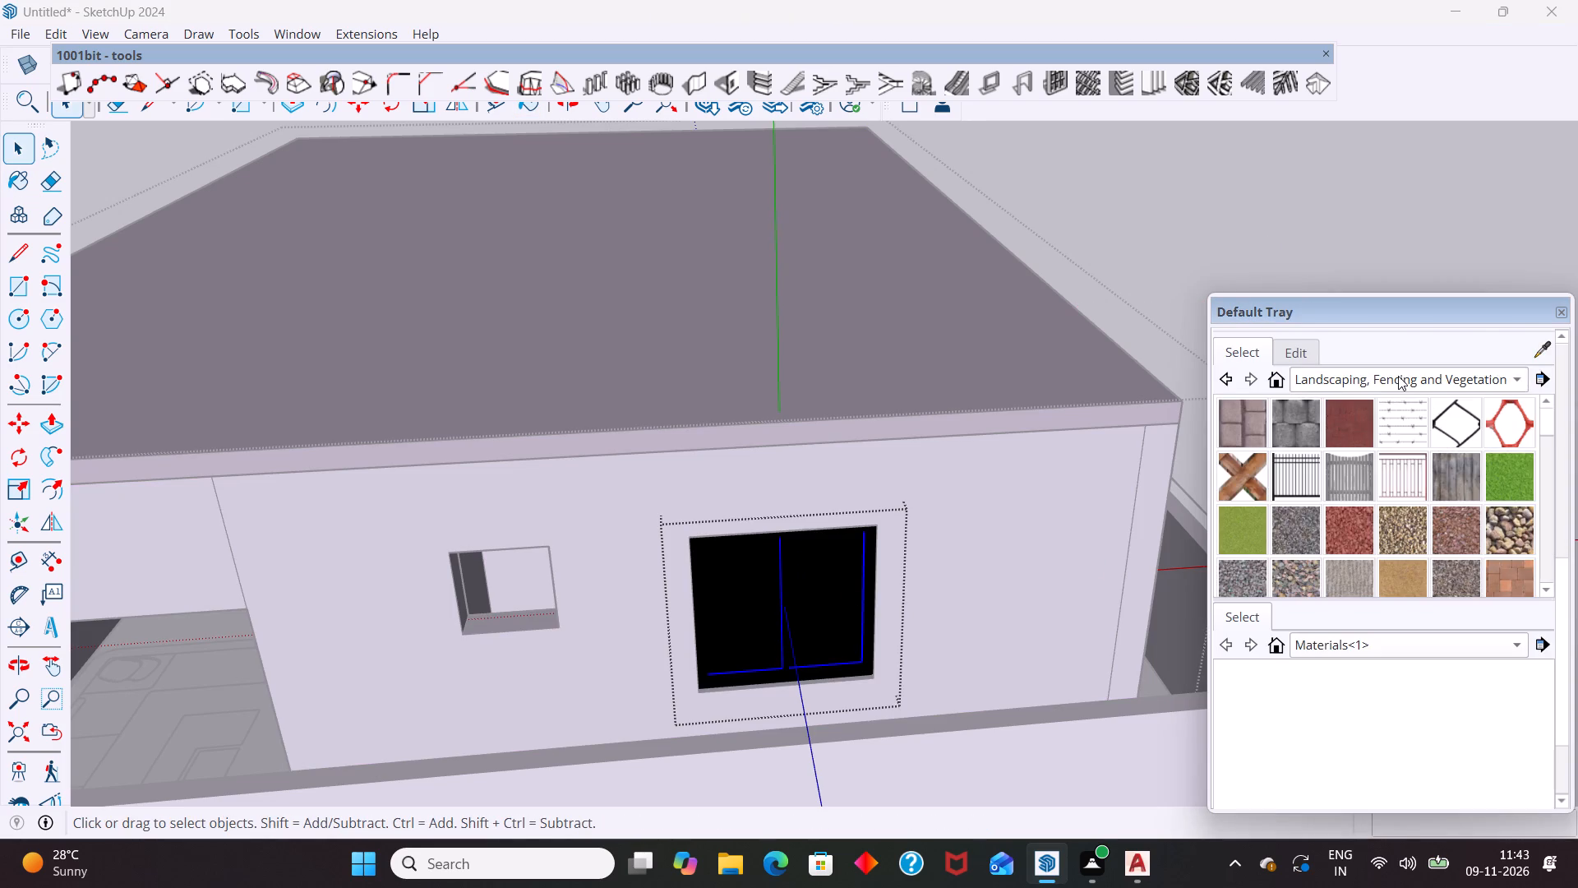
{"action": "left_click", "coordinate": [1398, 376]}
{"action": "left_click", "coordinate": [1405, 354]}
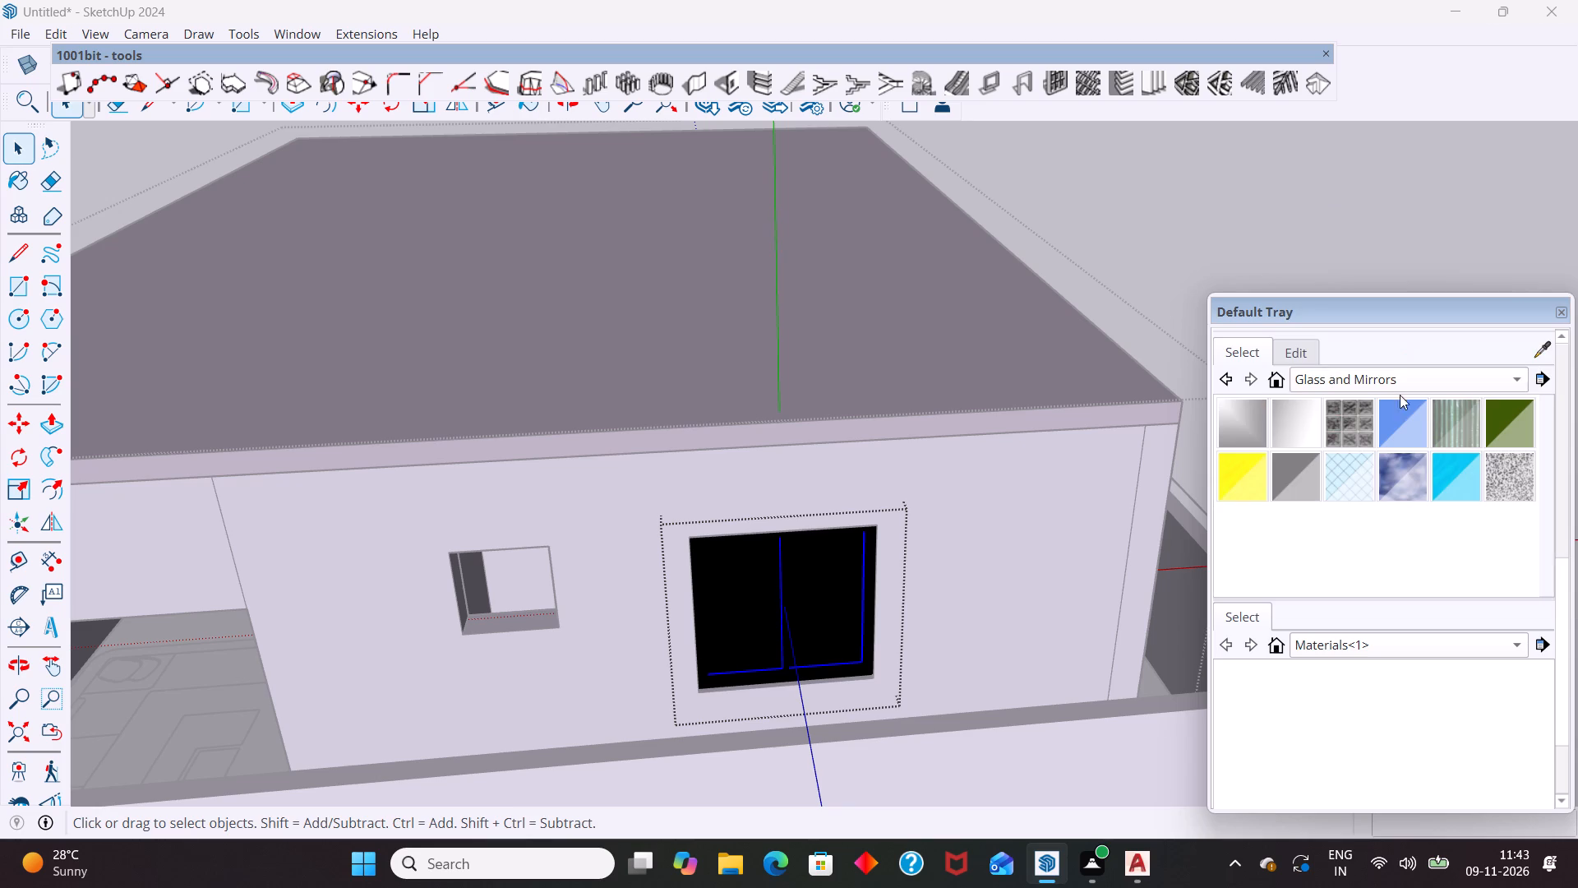
{"action": "left_click", "coordinate": [1400, 413]}
{"action": "left_click", "coordinate": [801, 623]}
{"action": "key", "text": "space"}
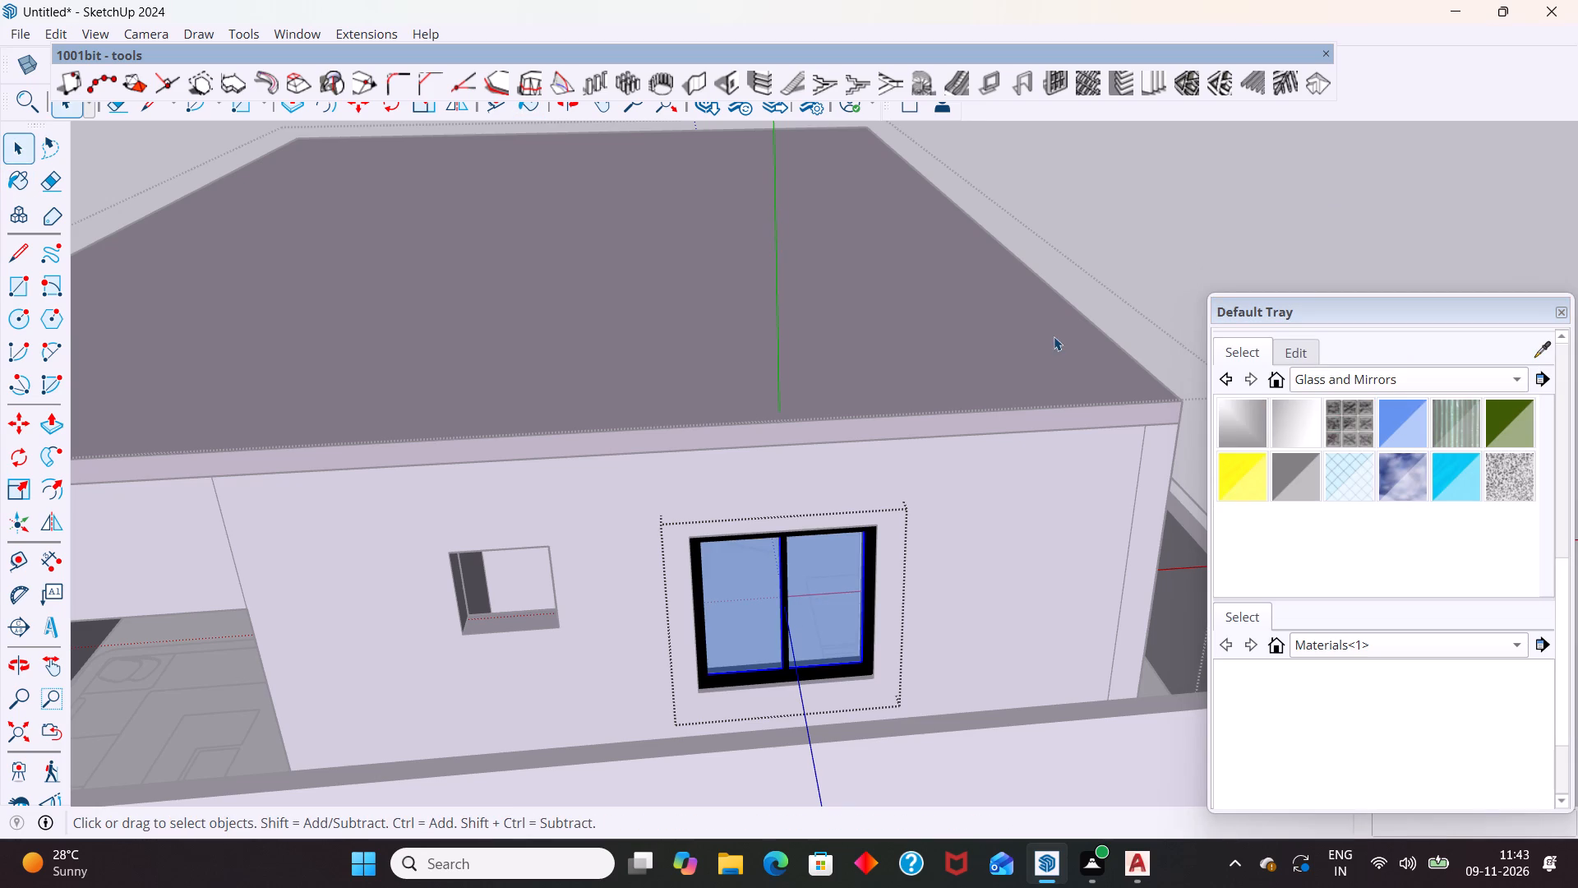
{"action": "left_click", "coordinate": [1054, 336]}
Draw a 2' by 2' vertical rectangle across the small window opening, starting midway through the wall thickness.
{"action": "scroll", "coordinate": [1051, 362], "scroll_direction": "down", "scroll_amount": 5}
{"action": "middle_click_drag", "start_coordinate": [819, 632], "coordinate": [951, 561]}
{"action": "scroll", "coordinate": [911, 465], "scroll_direction": "up", "scroll_amount": 4}
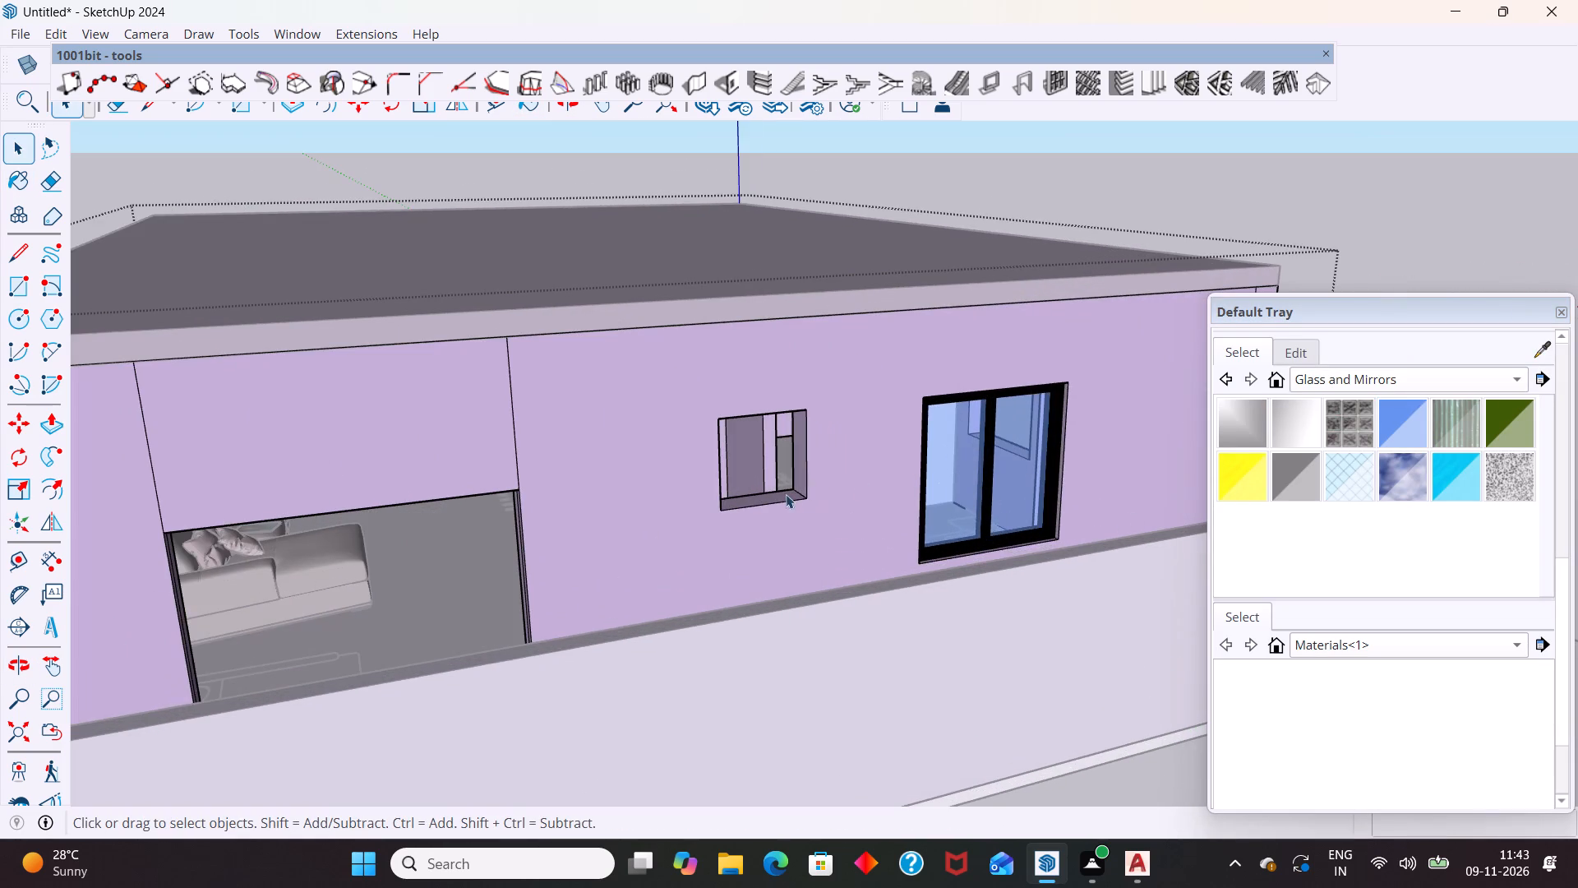
{"action": "middle_click_drag", "start_coordinate": [801, 549], "coordinate": [694, 617]}
{"action": "scroll", "coordinate": [551, 579], "scroll_direction": "up", "scroll_amount": 3}
{"action": "key", "text": "r"}
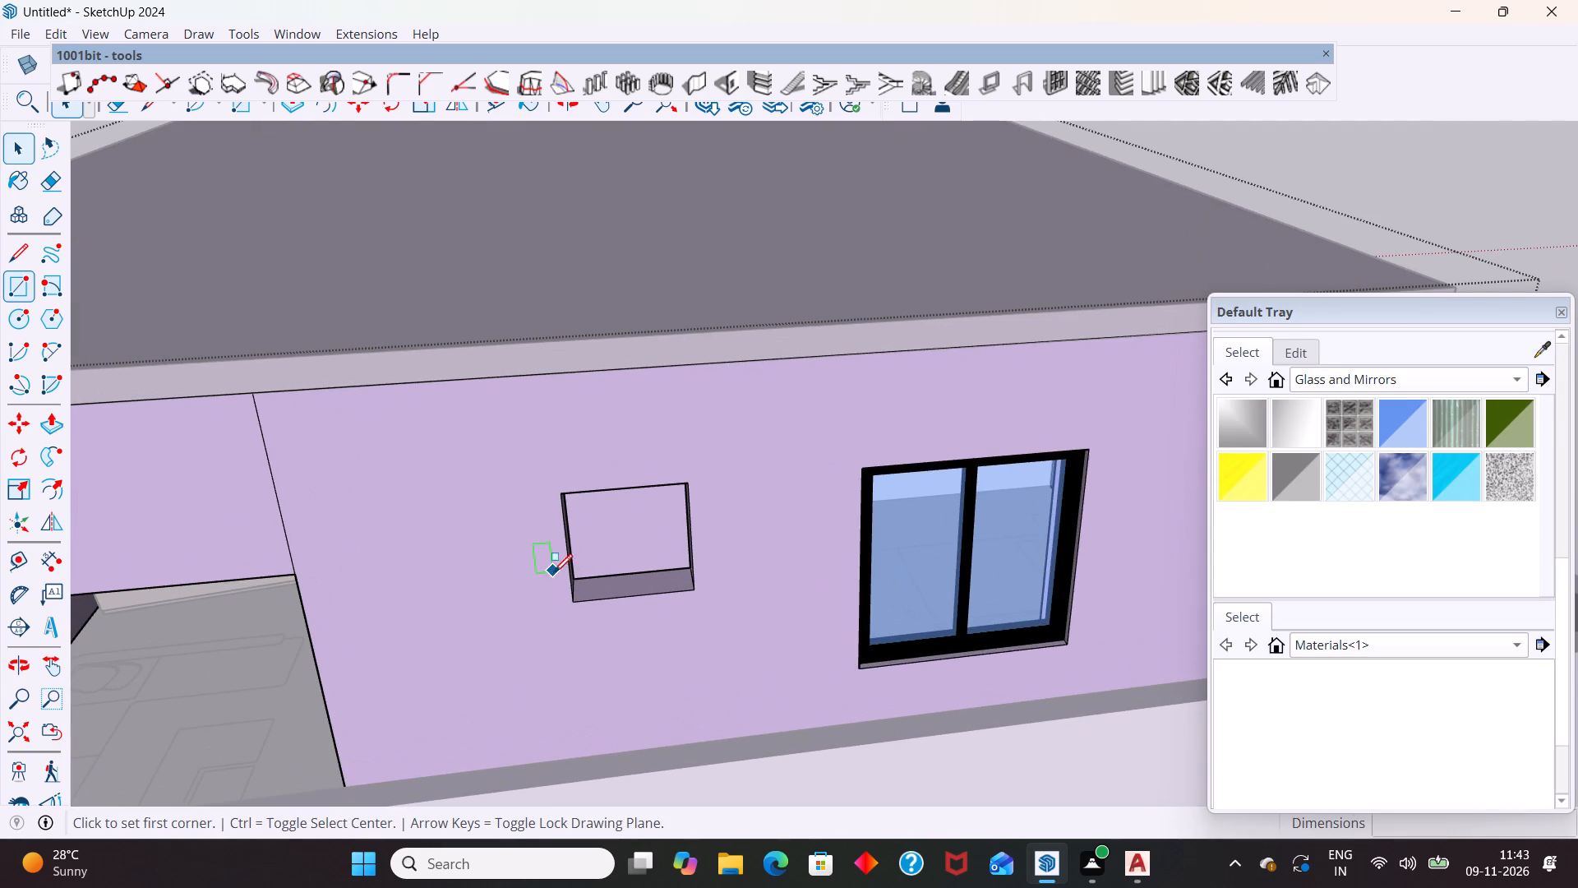
{"action": "scroll", "coordinate": [572, 576], "scroll_direction": "up", "scroll_amount": 3}
{"action": "middle_click_drag", "start_coordinate": [634, 632], "coordinate": [556, 694]}
{"action": "scroll", "coordinate": [618, 523], "scroll_direction": "up", "scroll_amount": 3}
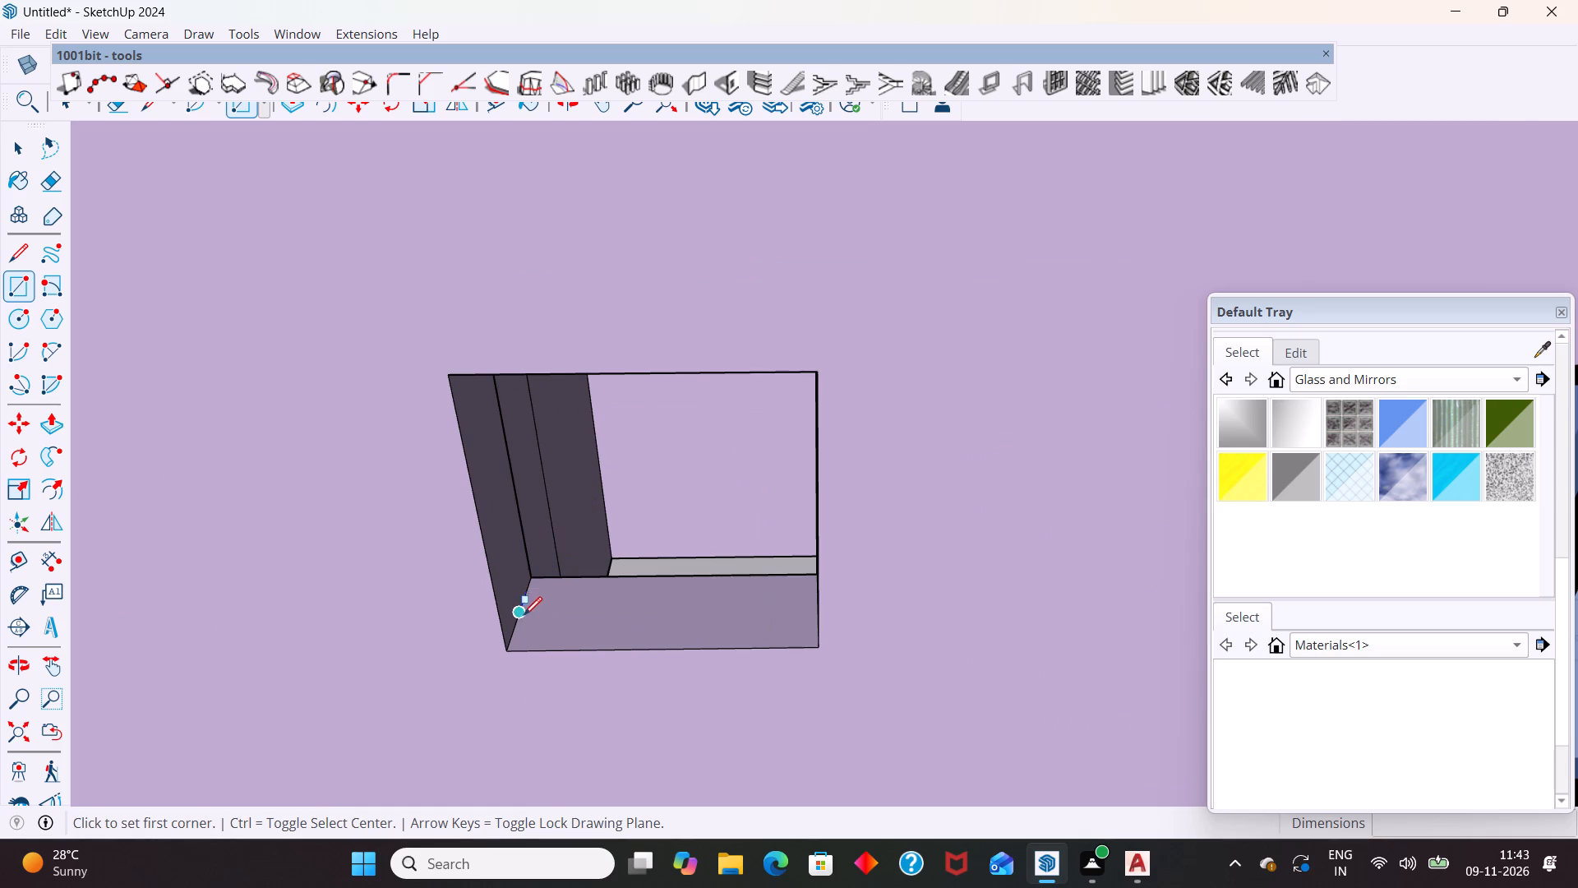
{"action": "left_click_drag", "start_coordinate": [521, 617], "coordinate": [531, 619]}
{"action": "scroll", "coordinate": [791, 633], "scroll_direction": "down", "scroll_amount": 3}
{"action": "scroll", "coordinate": [805, 495], "scroll_direction": "up", "scroll_amount": 3}
{"action": "middle_click_drag", "start_coordinate": [807, 511], "coordinate": [833, 516]}
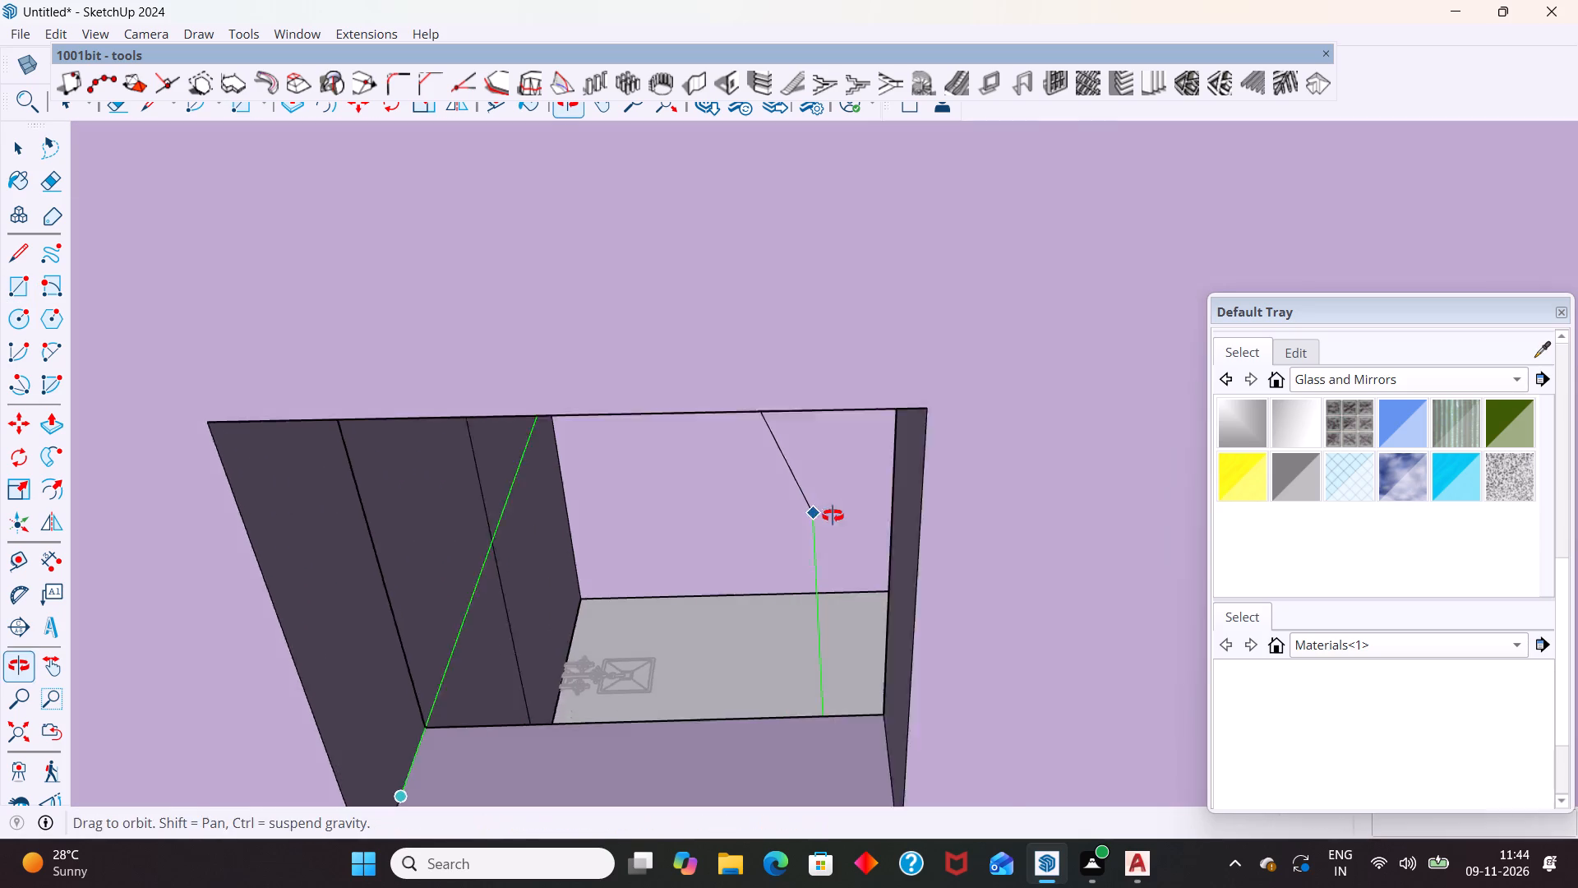
{"action": "middle_click_drag", "start_coordinate": [833, 516], "coordinate": [858, 512]}
{"action": "key", "text": "Left"}
{"action": "scroll", "coordinate": [902, 447], "scroll_direction": "down", "scroll_amount": 5}
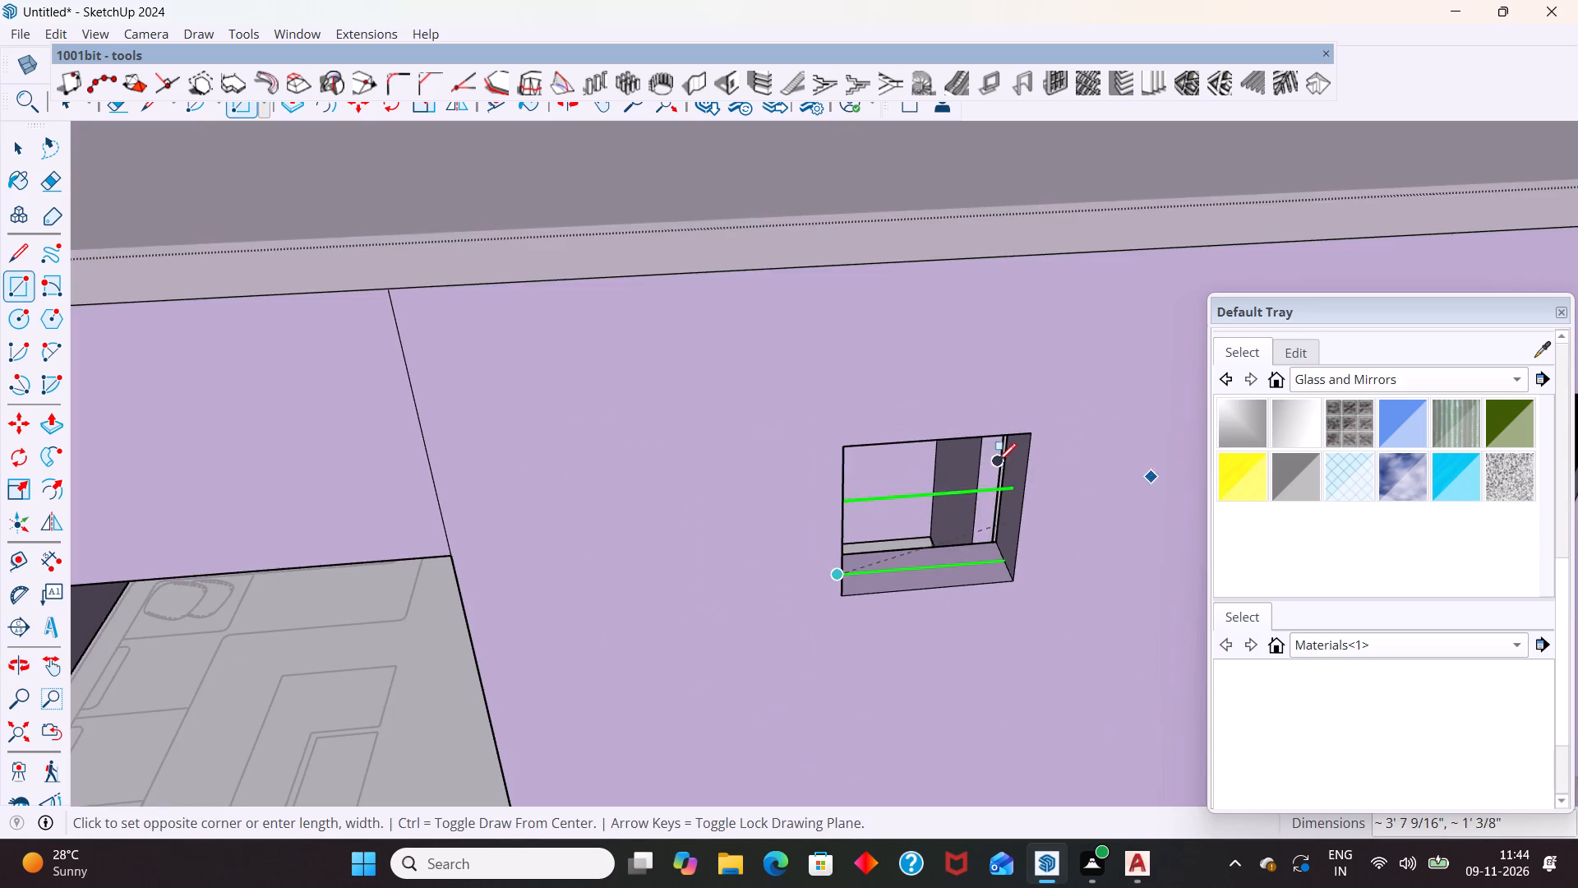
{"action": "middle_click_drag", "start_coordinate": [1004, 448], "coordinate": [1057, 291]}
{"action": "scroll", "coordinate": [1028, 409], "scroll_direction": "up", "scroll_amount": 1}
{"action": "middle_click_drag", "start_coordinate": [1027, 407], "coordinate": [1059, 290]}
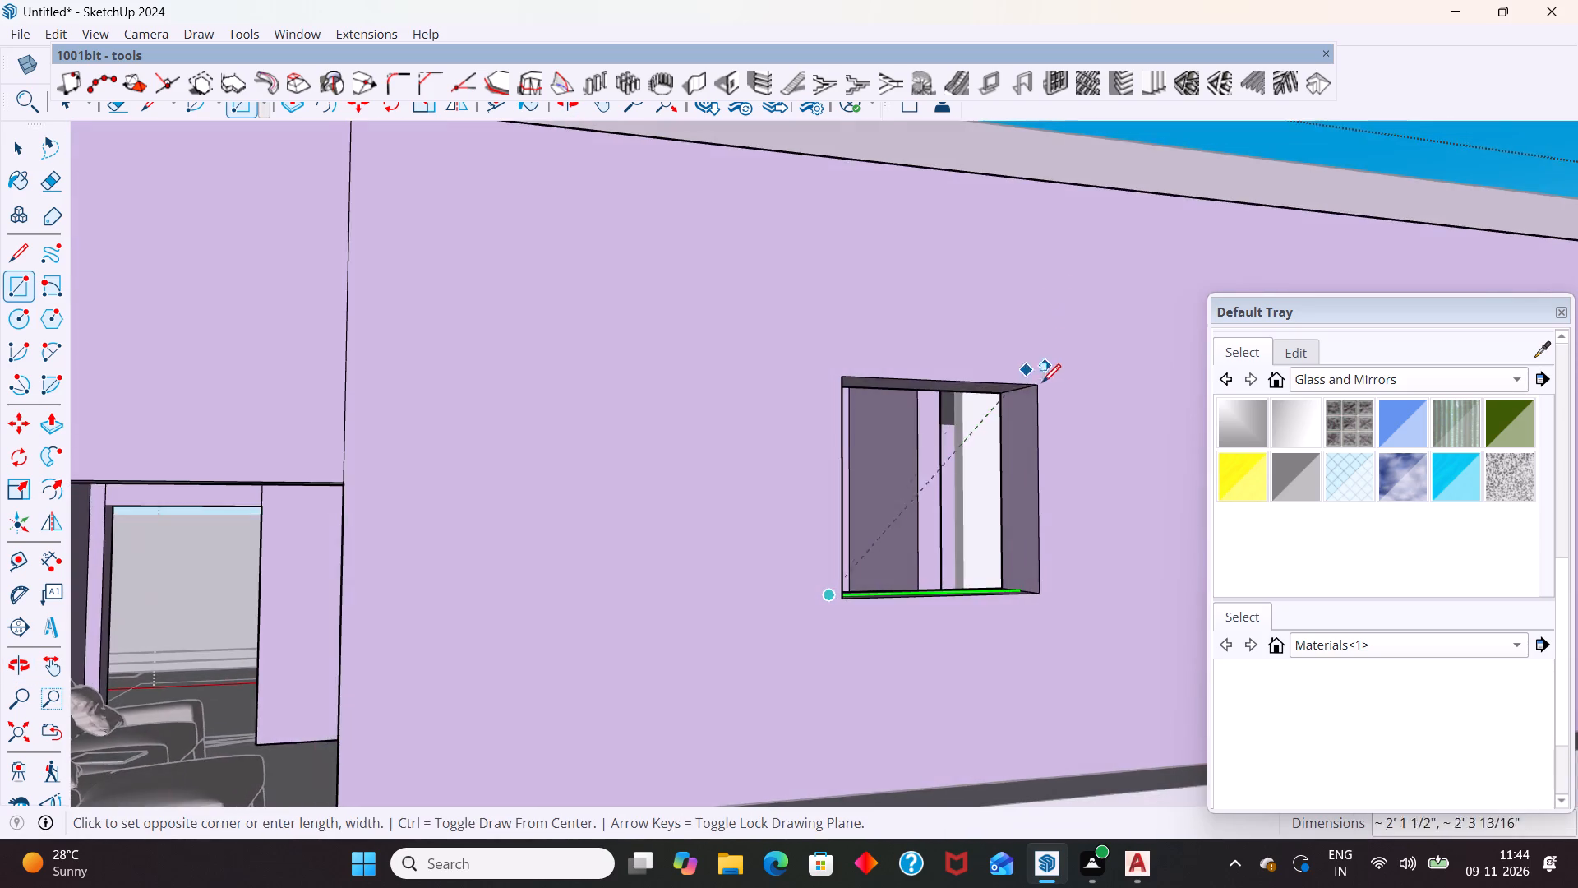
{"action": "scroll", "coordinate": [1040, 392], "scroll_direction": "up", "scroll_amount": 4}
{"action": "left_click", "coordinate": [1009, 391]}
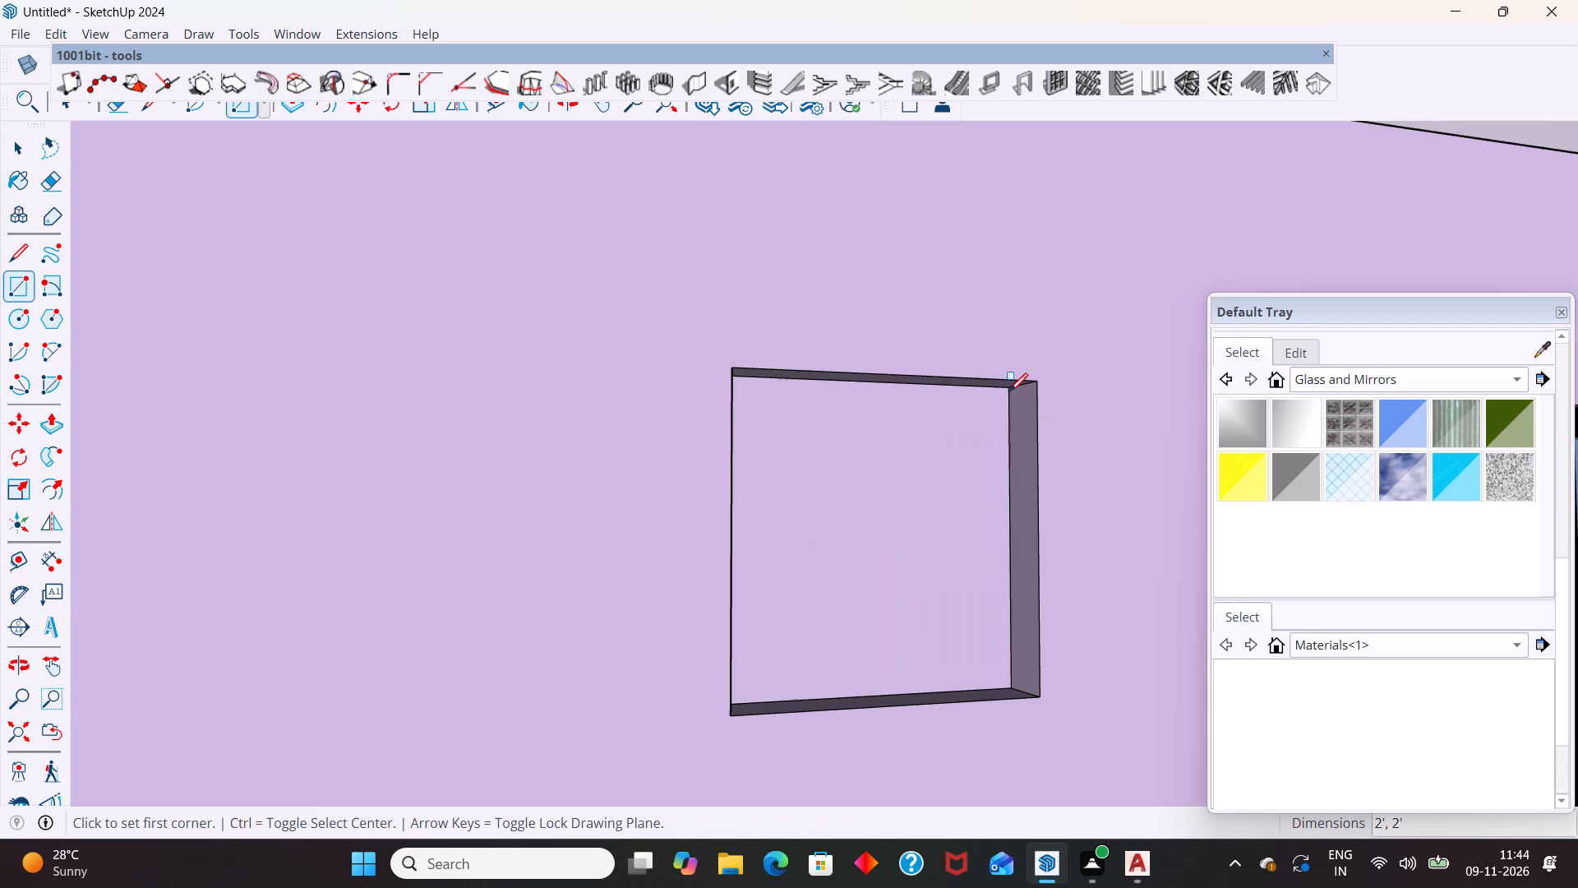
Offset the new square face inward by 2" and delete the inner face, leaving only the frame ring.
{"action": "key", "text": "space"}
{"action": "left_click", "coordinate": [947, 474]}
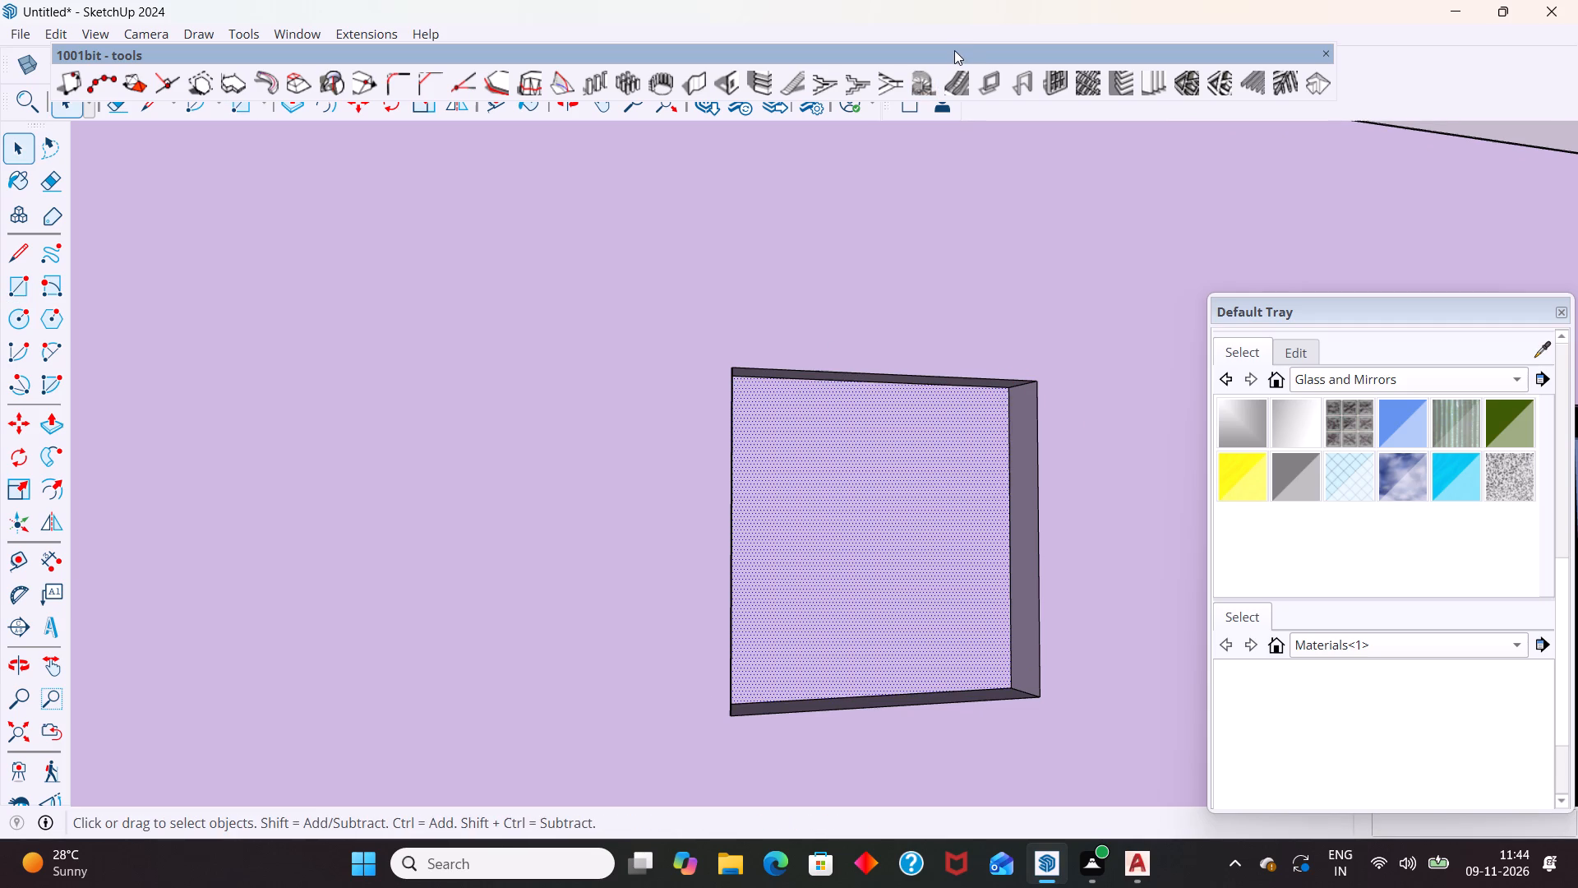
{"action": "key", "text": "f"}
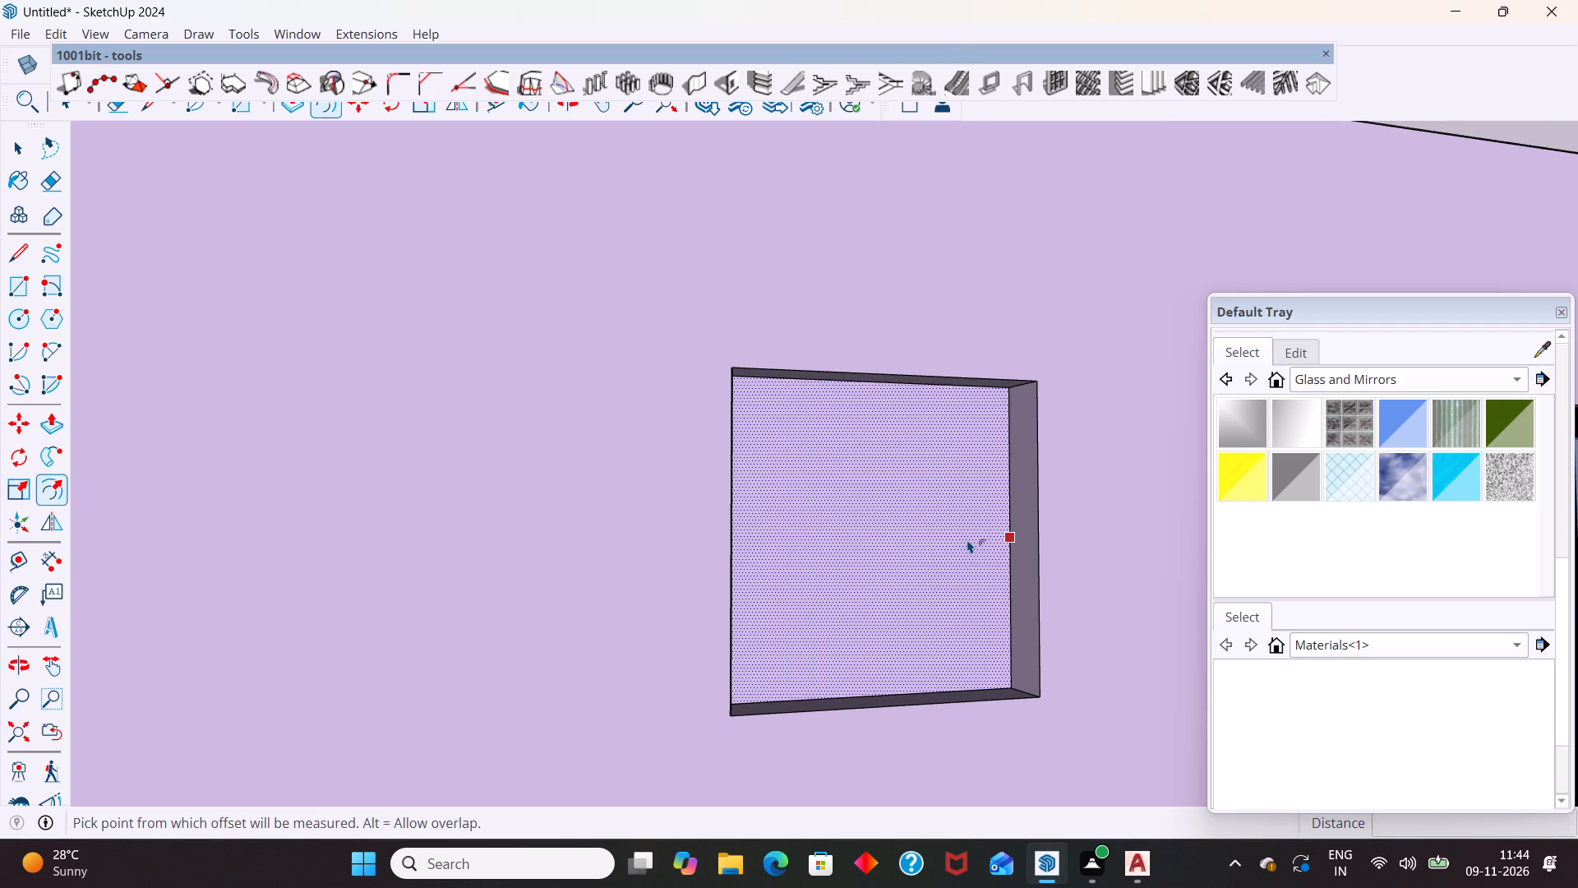
{"action": "left_click", "coordinate": [967, 539]}
{"action": "key", "text": "2"}
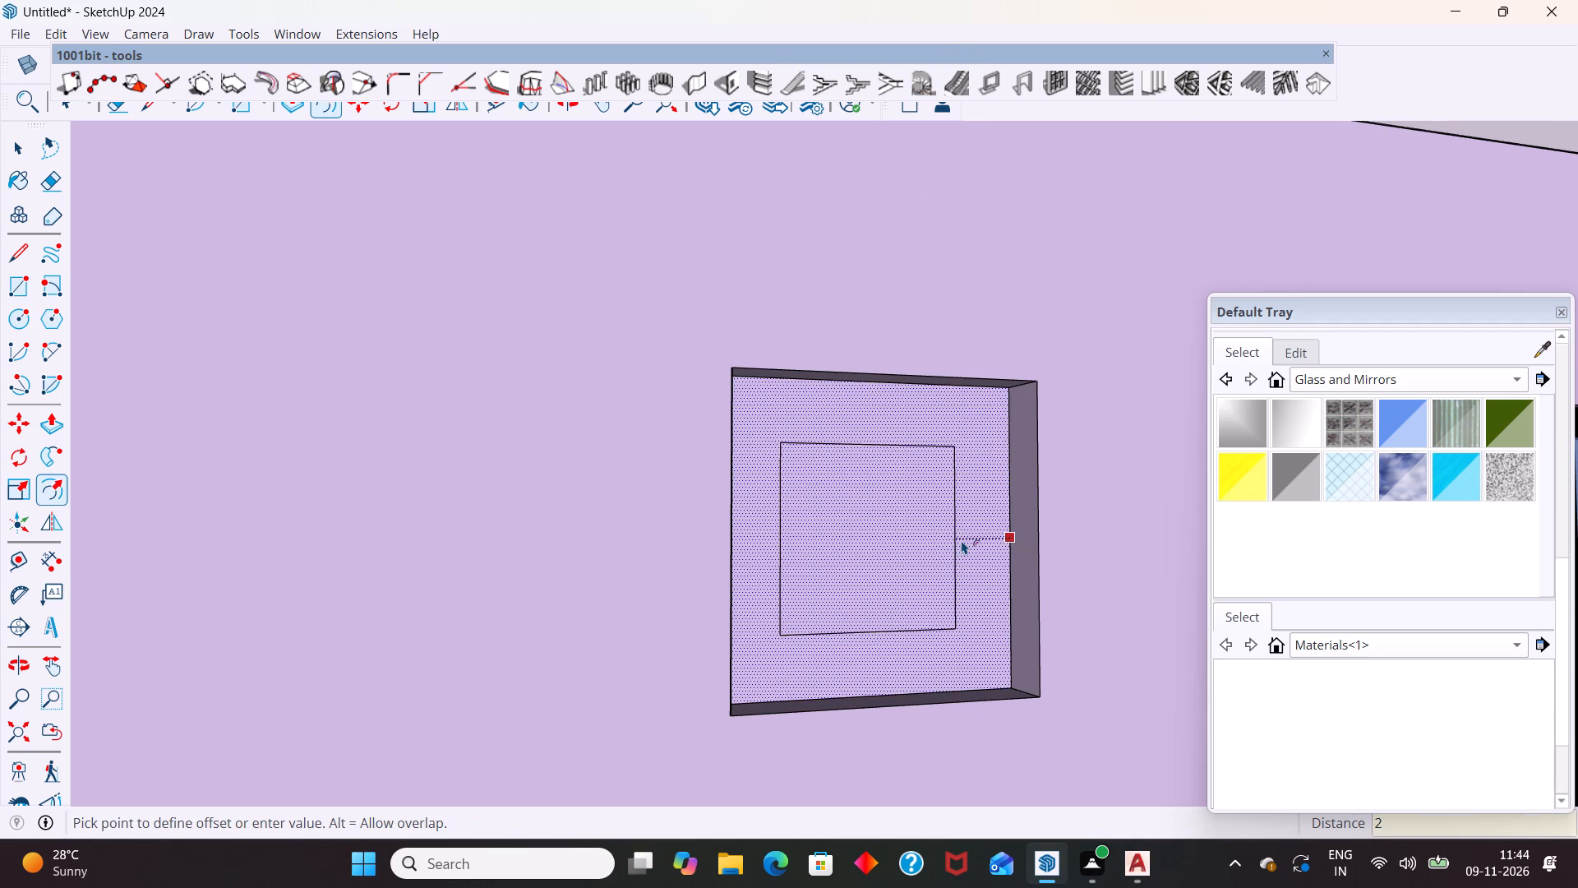
{"action": "key", "text": "shift+quotedbl"}
{"action": "key", "text": "Return"}
{"action": "key", "text": "space"}
{"action": "left_click", "coordinate": [908, 553]}
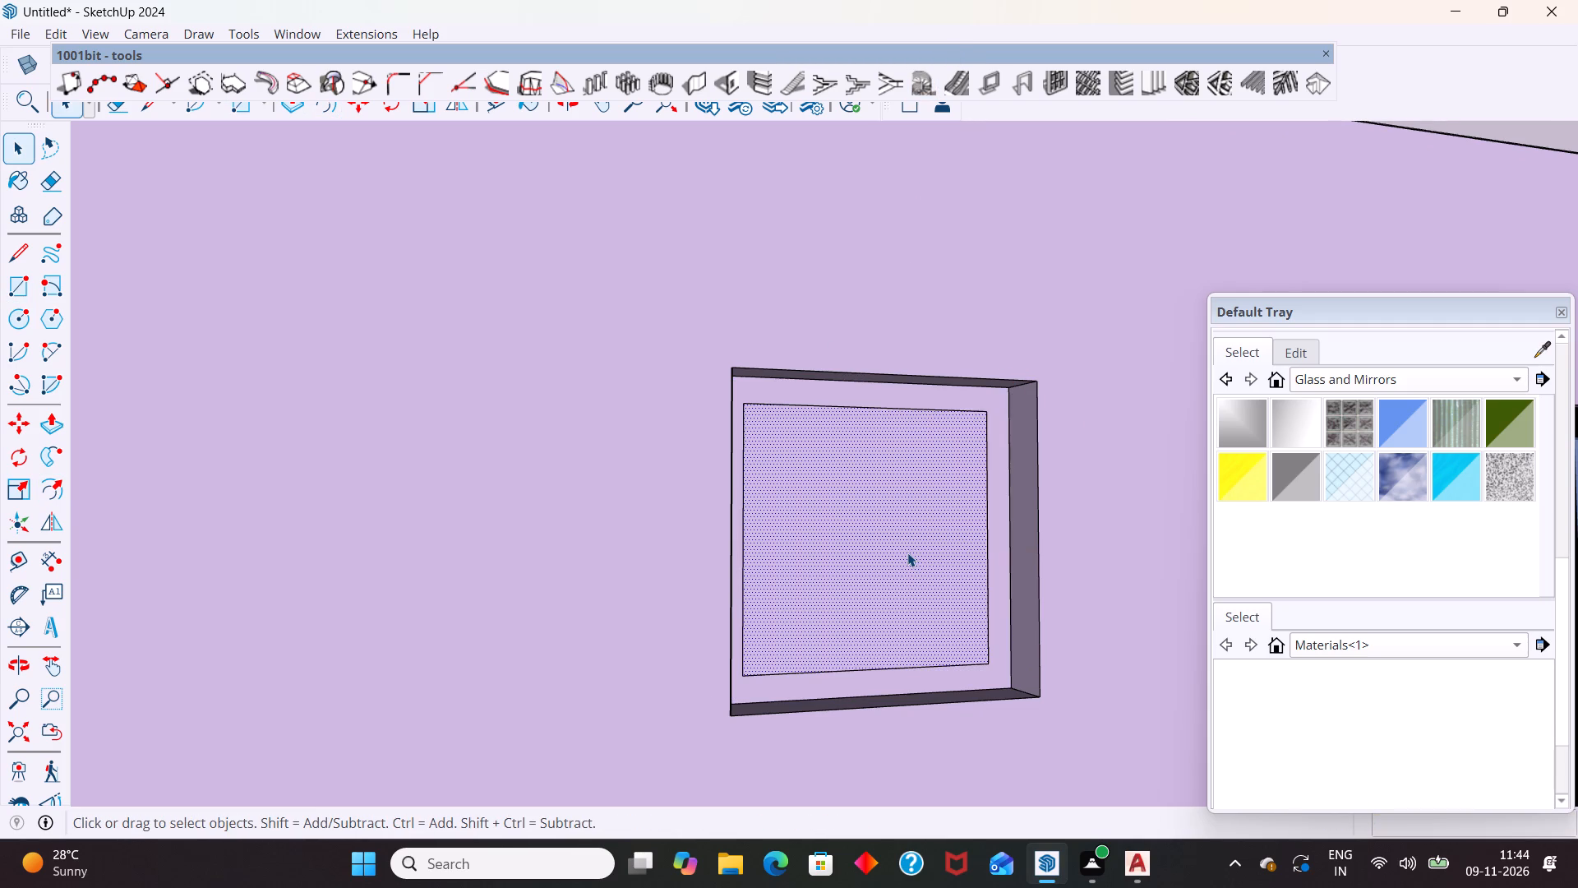
{"action": "key", "text": "Delete"}
Select the frame ring with its bounding edges and make it a group.
{"action": "double_click", "coordinate": [1002, 493]}
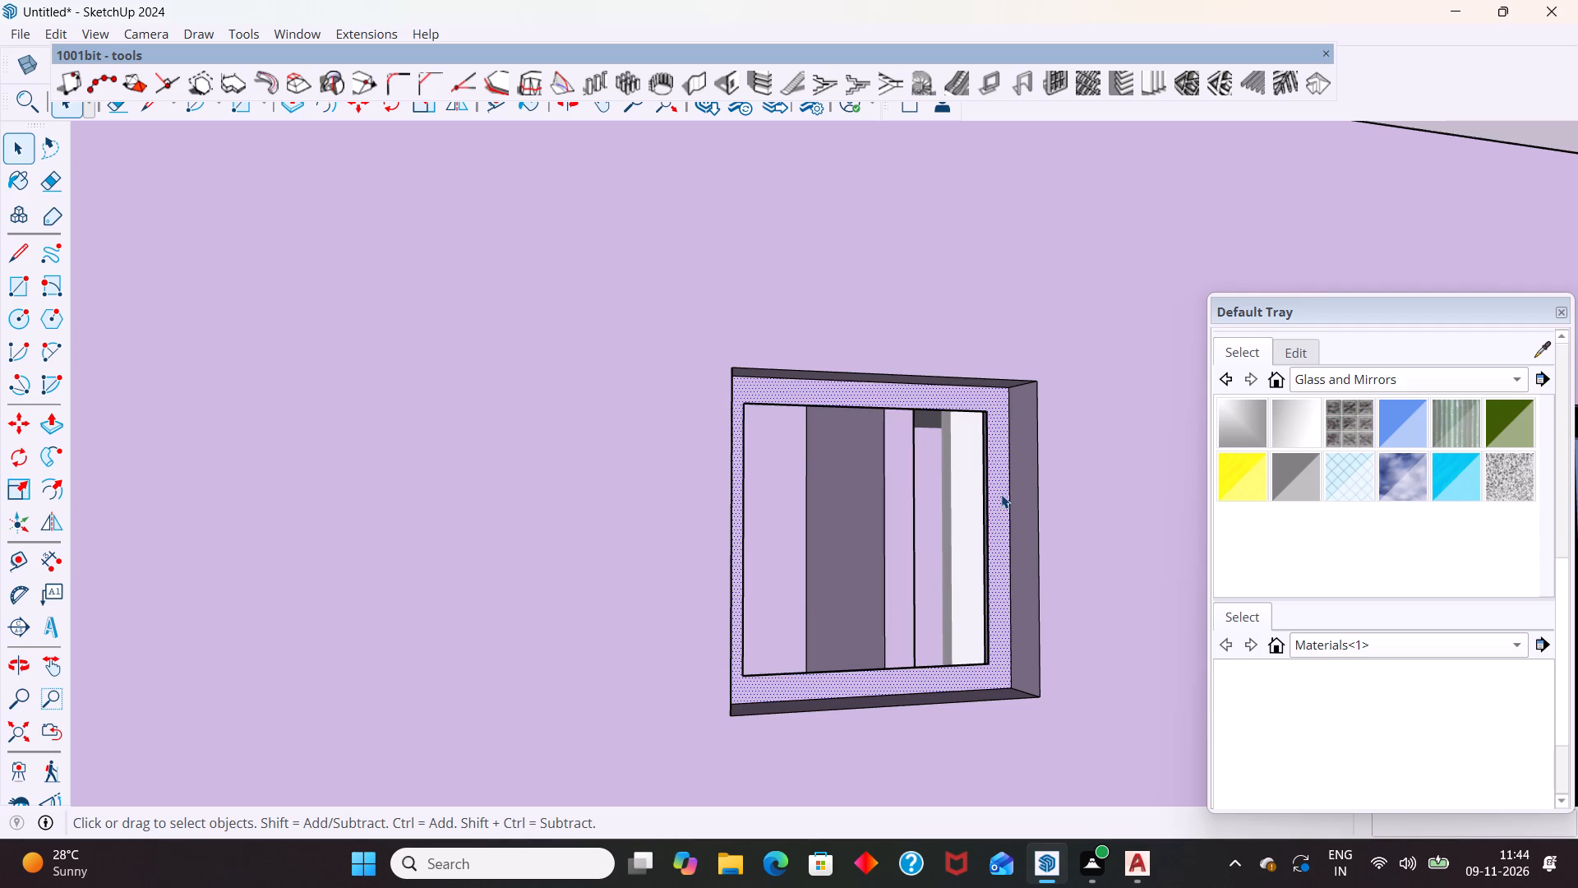
{"action": "double_click", "coordinate": [1001, 494]}
{"action": "middle_click_drag", "start_coordinate": [982, 531], "coordinate": [939, 705]}
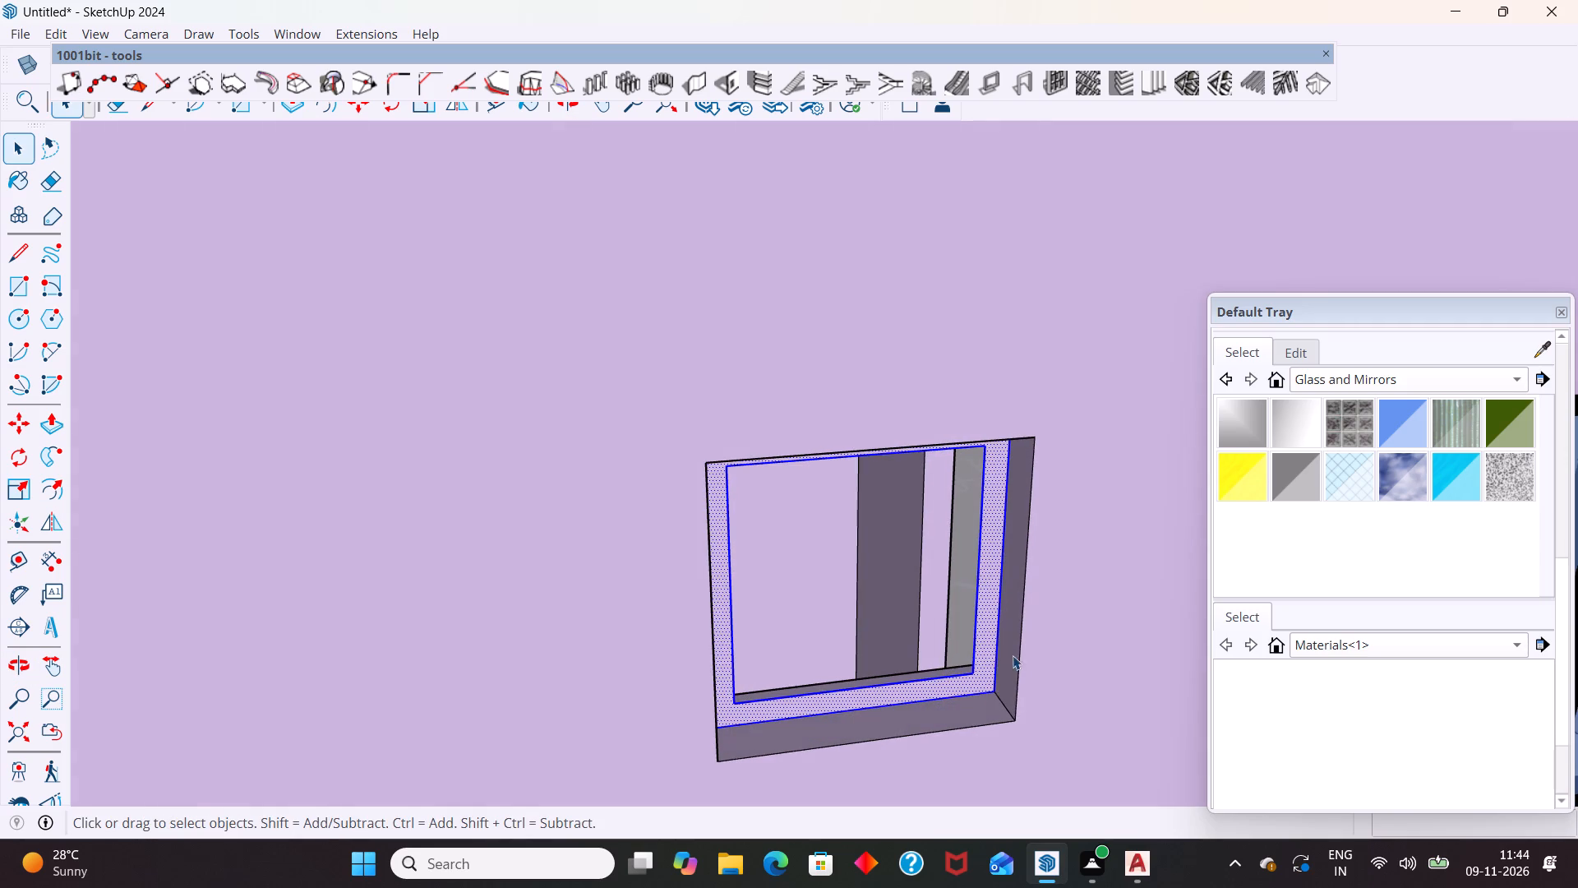
{"action": "right_click", "coordinate": [983, 643]}
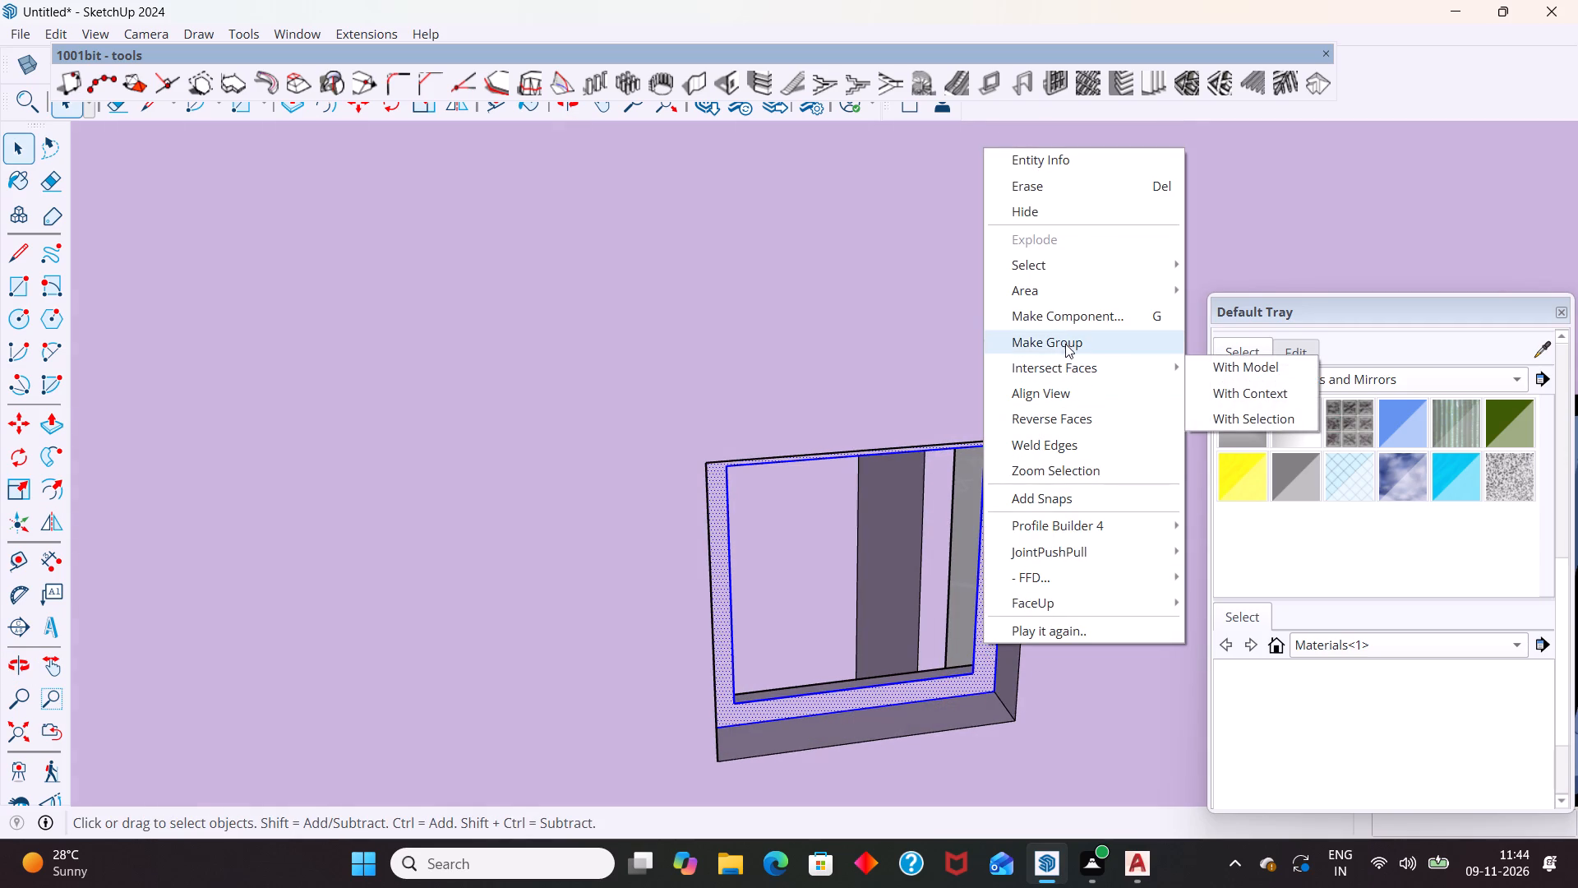
{"action": "left_click", "coordinate": [1065, 344]}
Open the frame group, push/pull the ring face outward by 1.5", and exit the group.
{"action": "triple_click", "coordinate": [992, 542]}
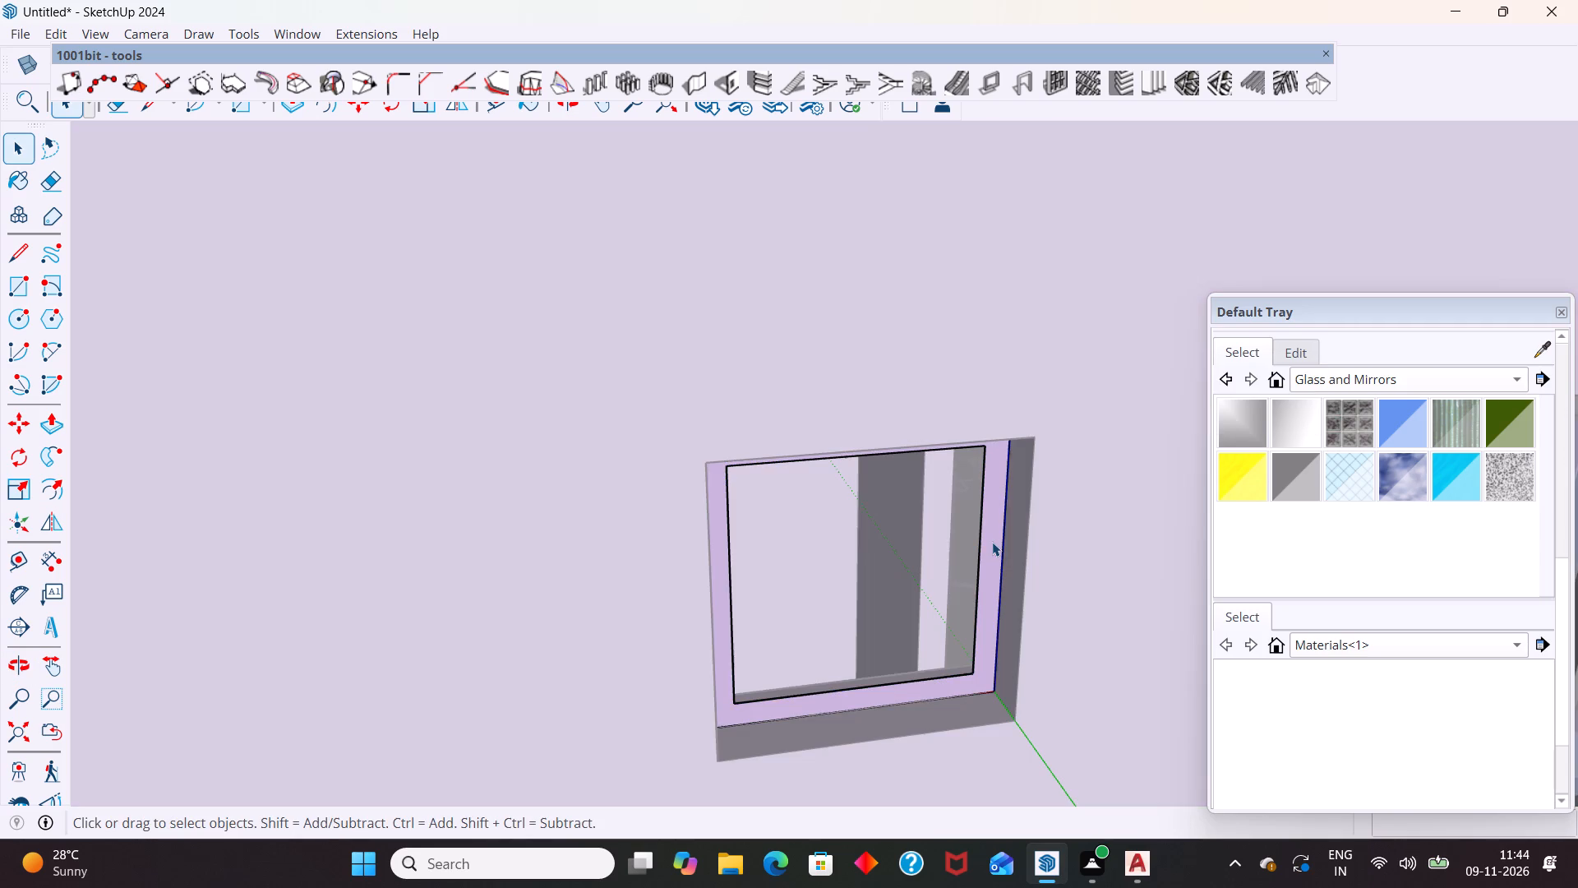
{"action": "key", "text": "p"}
{"action": "left_click", "coordinate": [994, 542]}
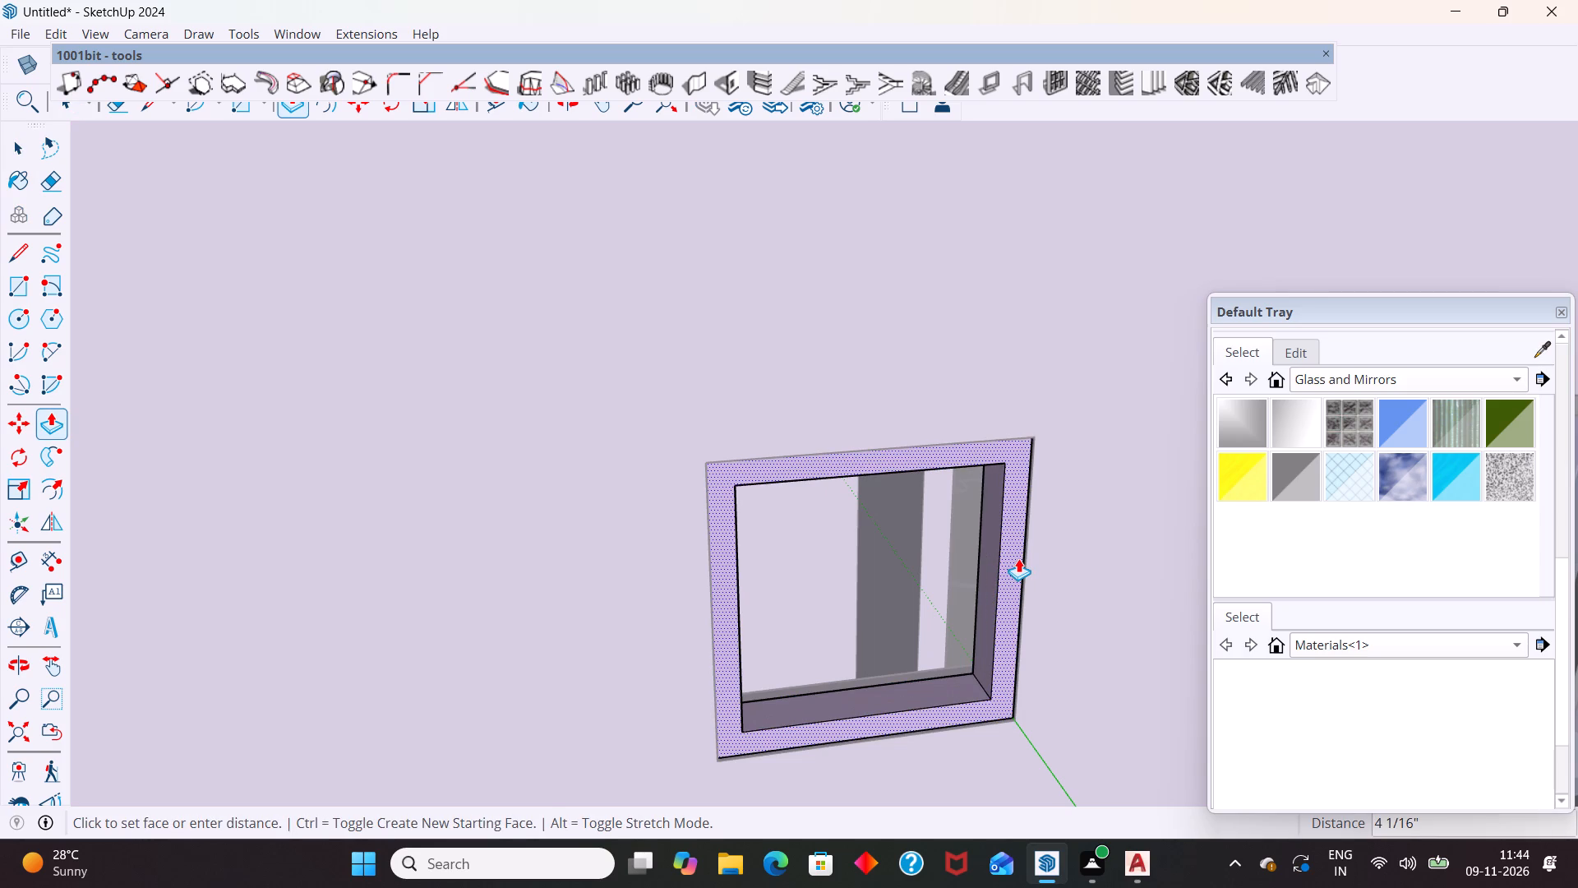
{"action": "type", "text": "1."}
{"action": "type", "text": "5\""}
{"action": "key", "text": "Return"}
{"action": "scroll", "coordinate": [907, 498], "scroll_direction": "down", "scroll_amount": 12}
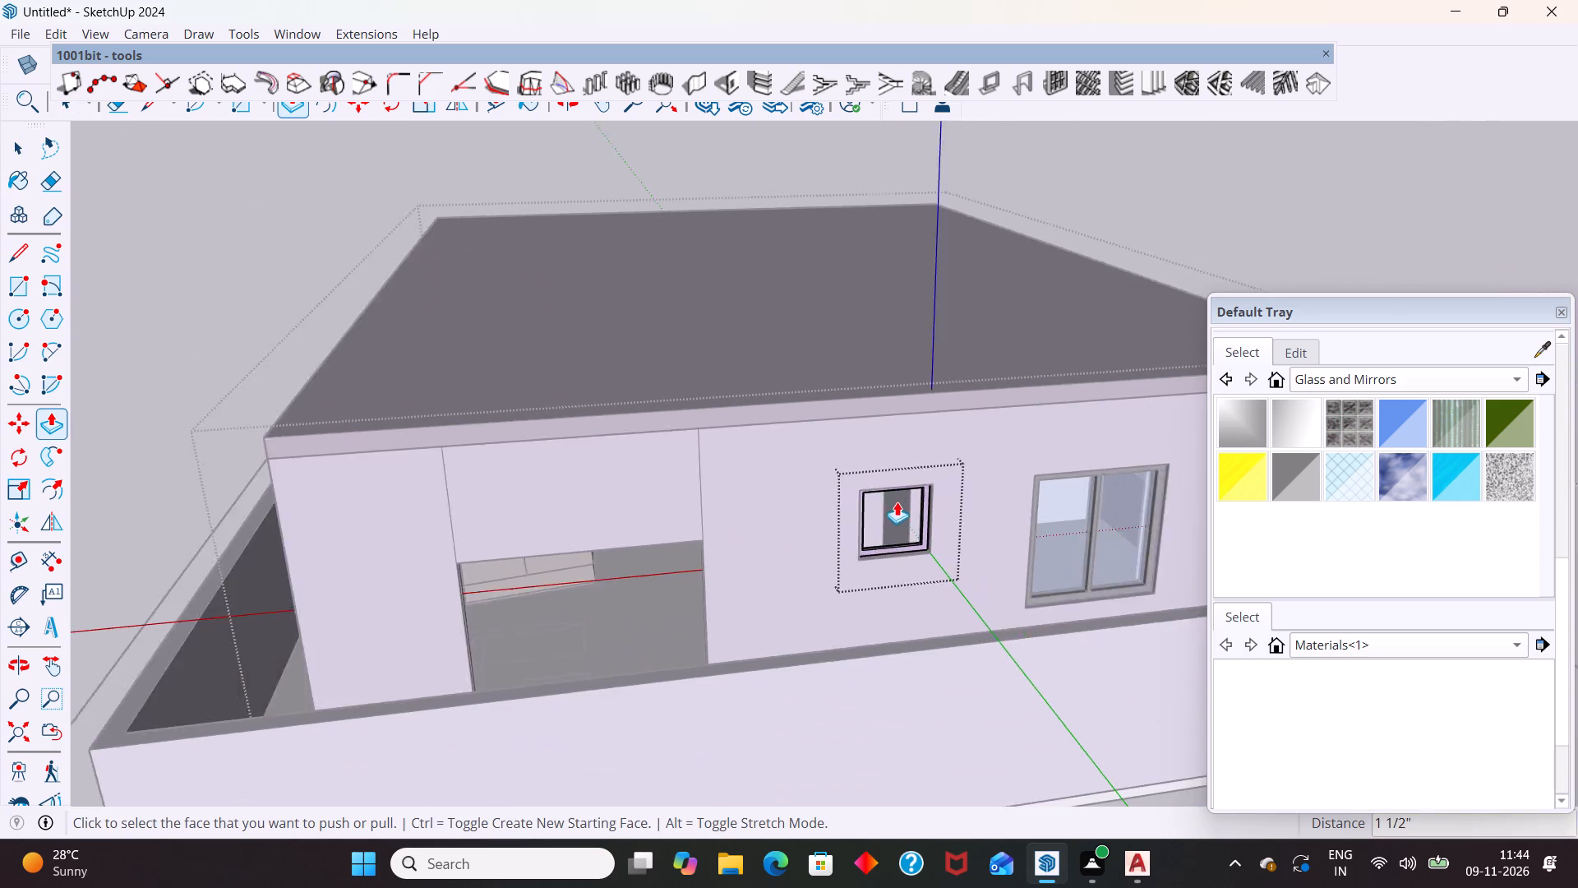
{"action": "middle_click_drag", "start_coordinate": [718, 576], "coordinate": [1008, 511]}
{"action": "key", "text": "space"}
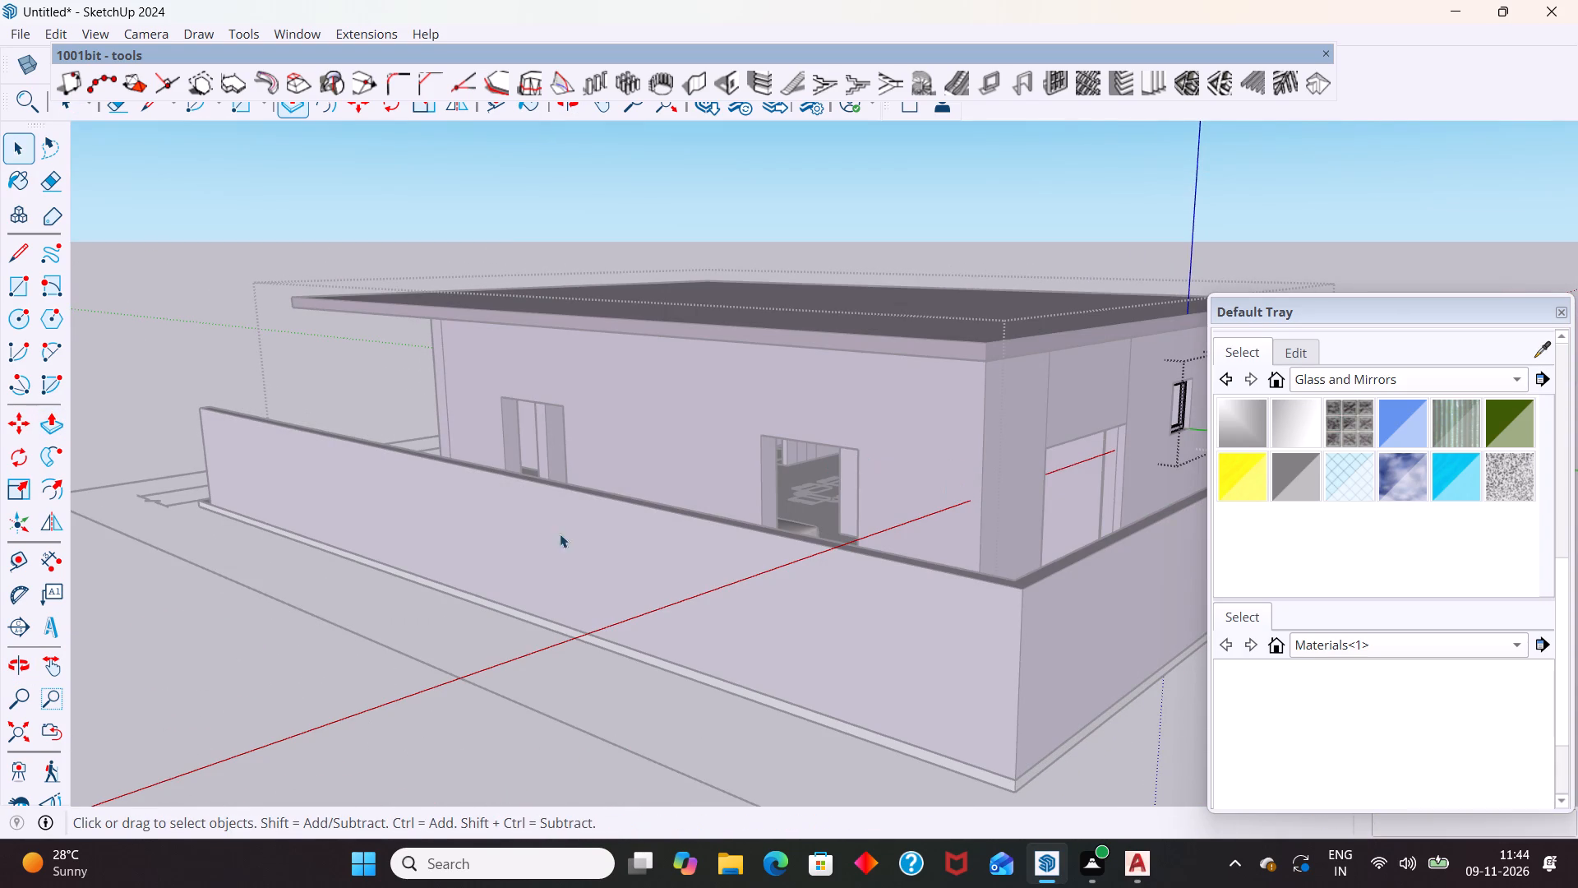
{"action": "left_click", "coordinate": [435, 643]}
{"action": "scroll", "coordinate": [867, 392], "scroll_direction": "down", "scroll_amount": 12}
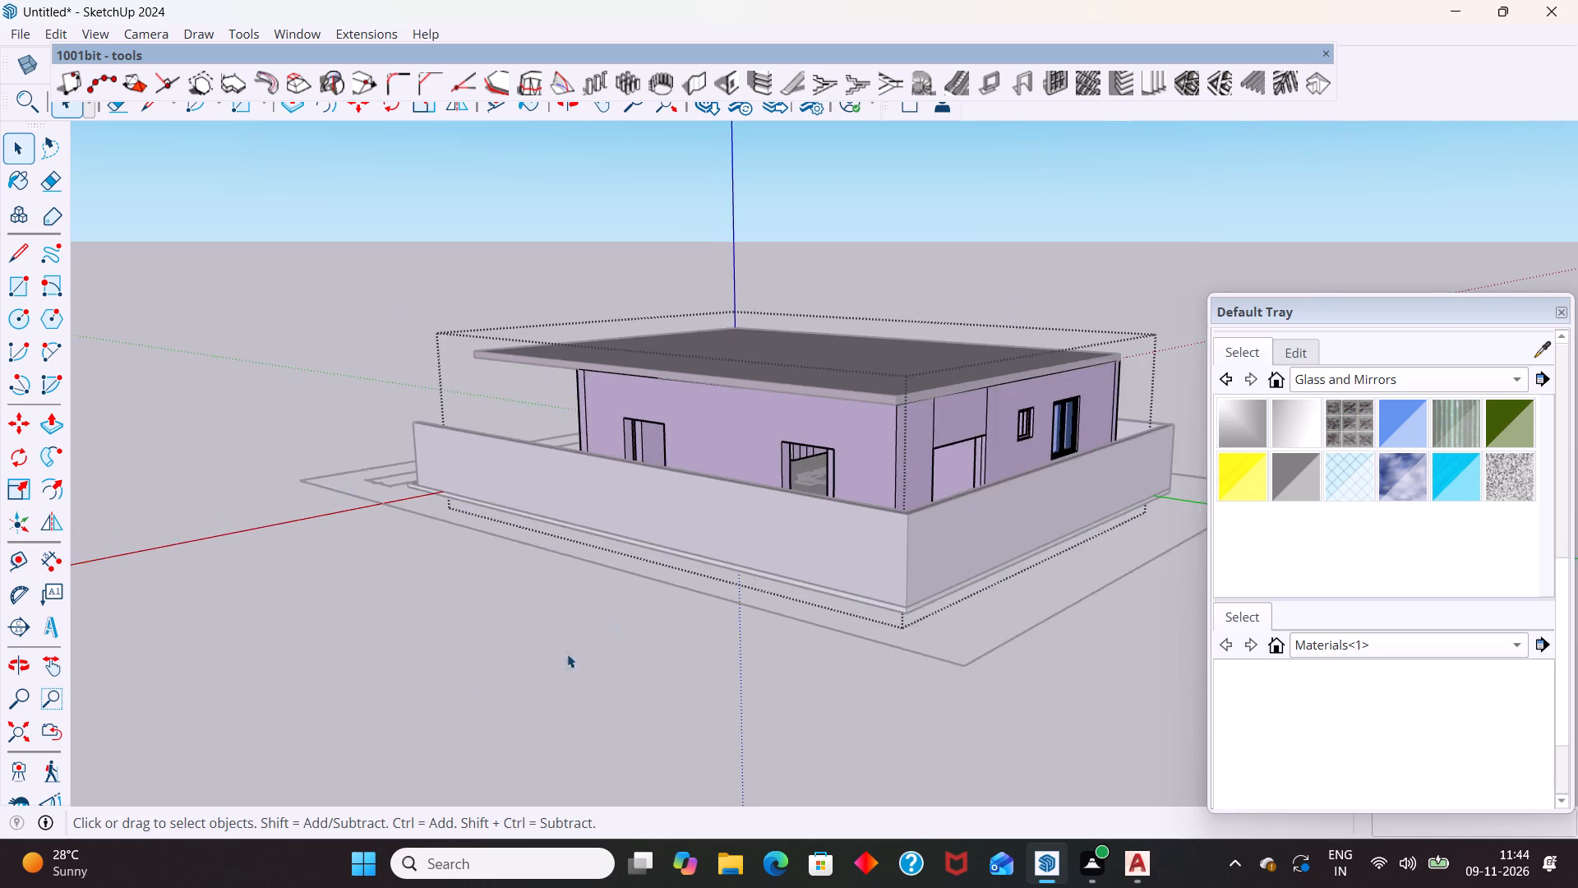
{"action": "left_click", "coordinate": [510, 678]}
Hide the roof slab group.
{"action": "scroll", "coordinate": [794, 349], "scroll_direction": "up", "scroll_amount": 3}
{"action": "left_click", "coordinate": [852, 437]}
{"action": "right_click", "coordinate": [852, 437]}
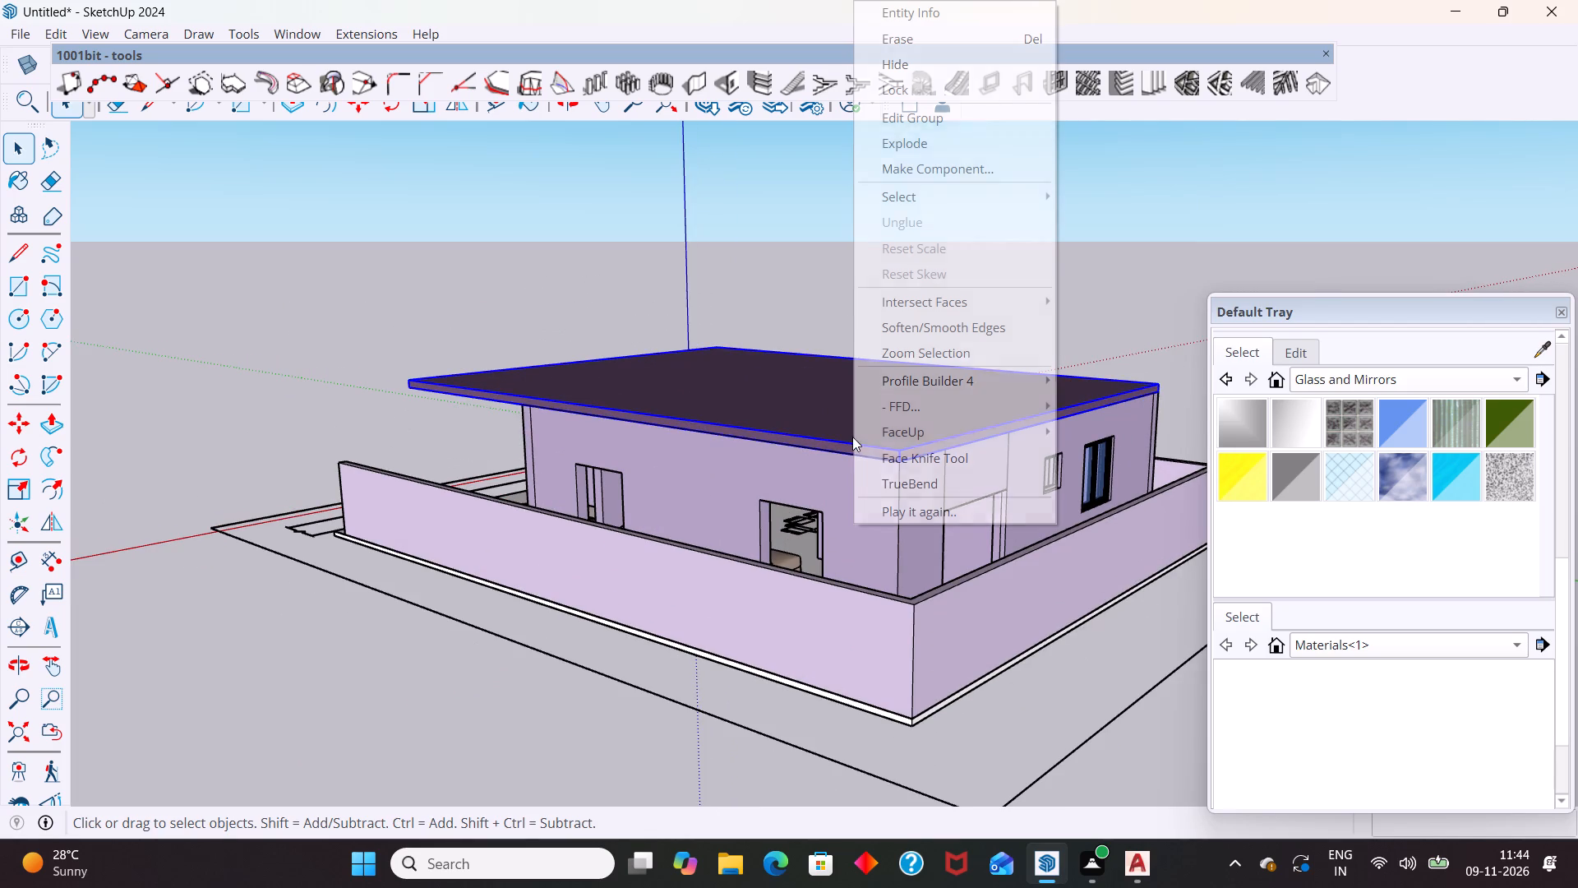
{"action": "left_click", "coordinate": [967, 69]}
From inside the house, open the small window frame group and push/pull its interior ring face by 1.5".
{"action": "middle_click_drag", "start_coordinate": [640, 493], "coordinate": [1110, 698]}
{"action": "scroll", "coordinate": [674, 543], "scroll_direction": "down", "scroll_amount": 1}
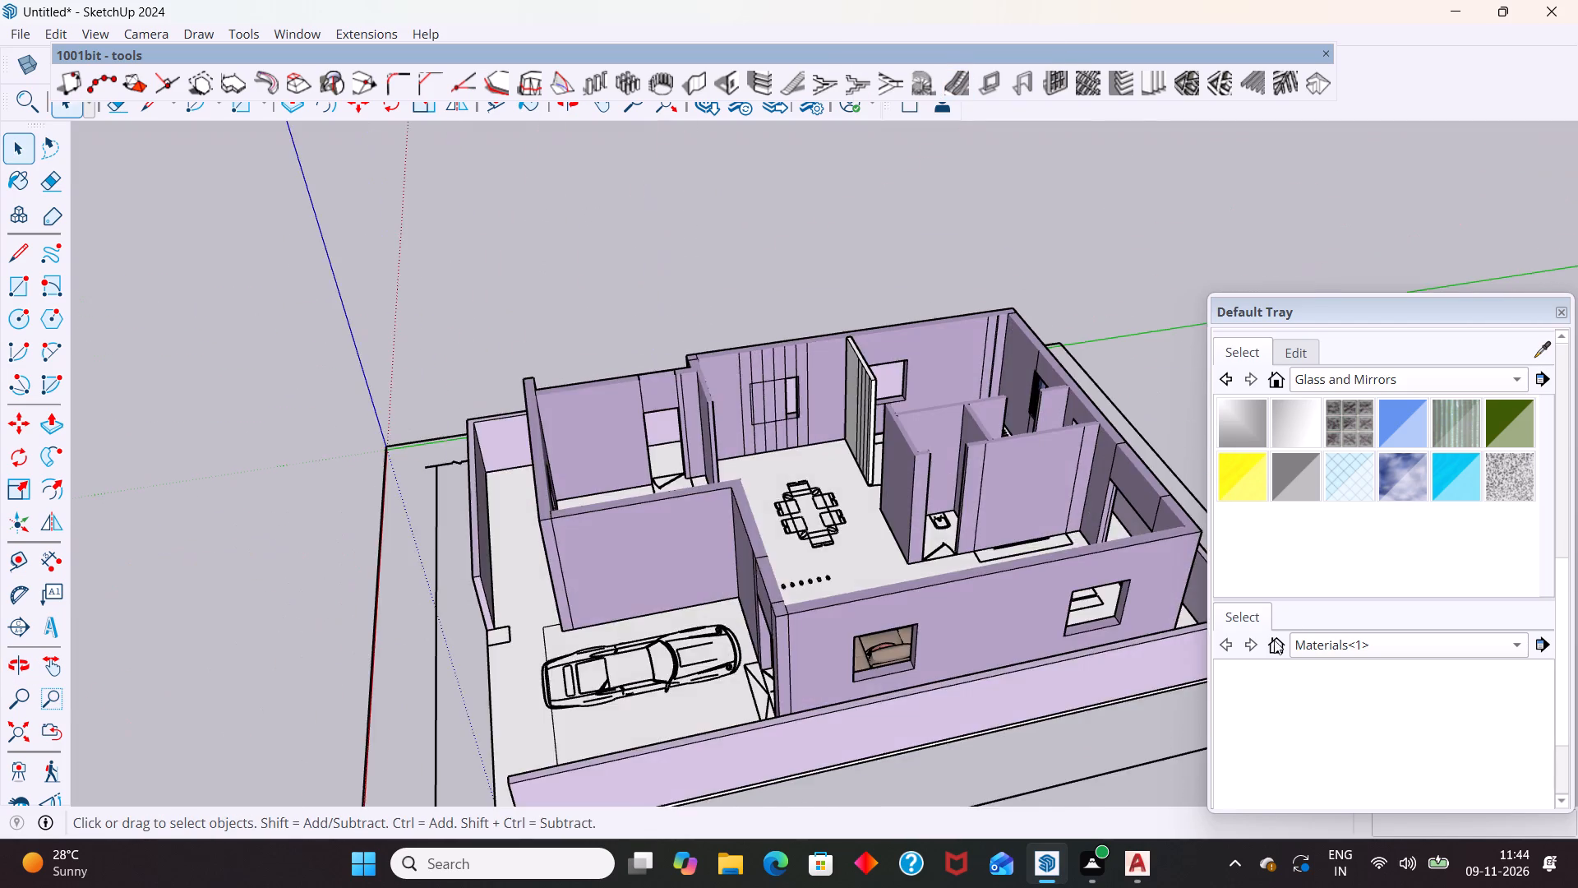
{"action": "scroll", "coordinate": [1110, 435], "scroll_direction": "up", "scroll_amount": 5}
{"action": "middle_click_drag", "start_coordinate": [1071, 534], "coordinate": [1277, 603]}
{"action": "scroll", "coordinate": [857, 330], "scroll_direction": "up", "scroll_amount": 6}
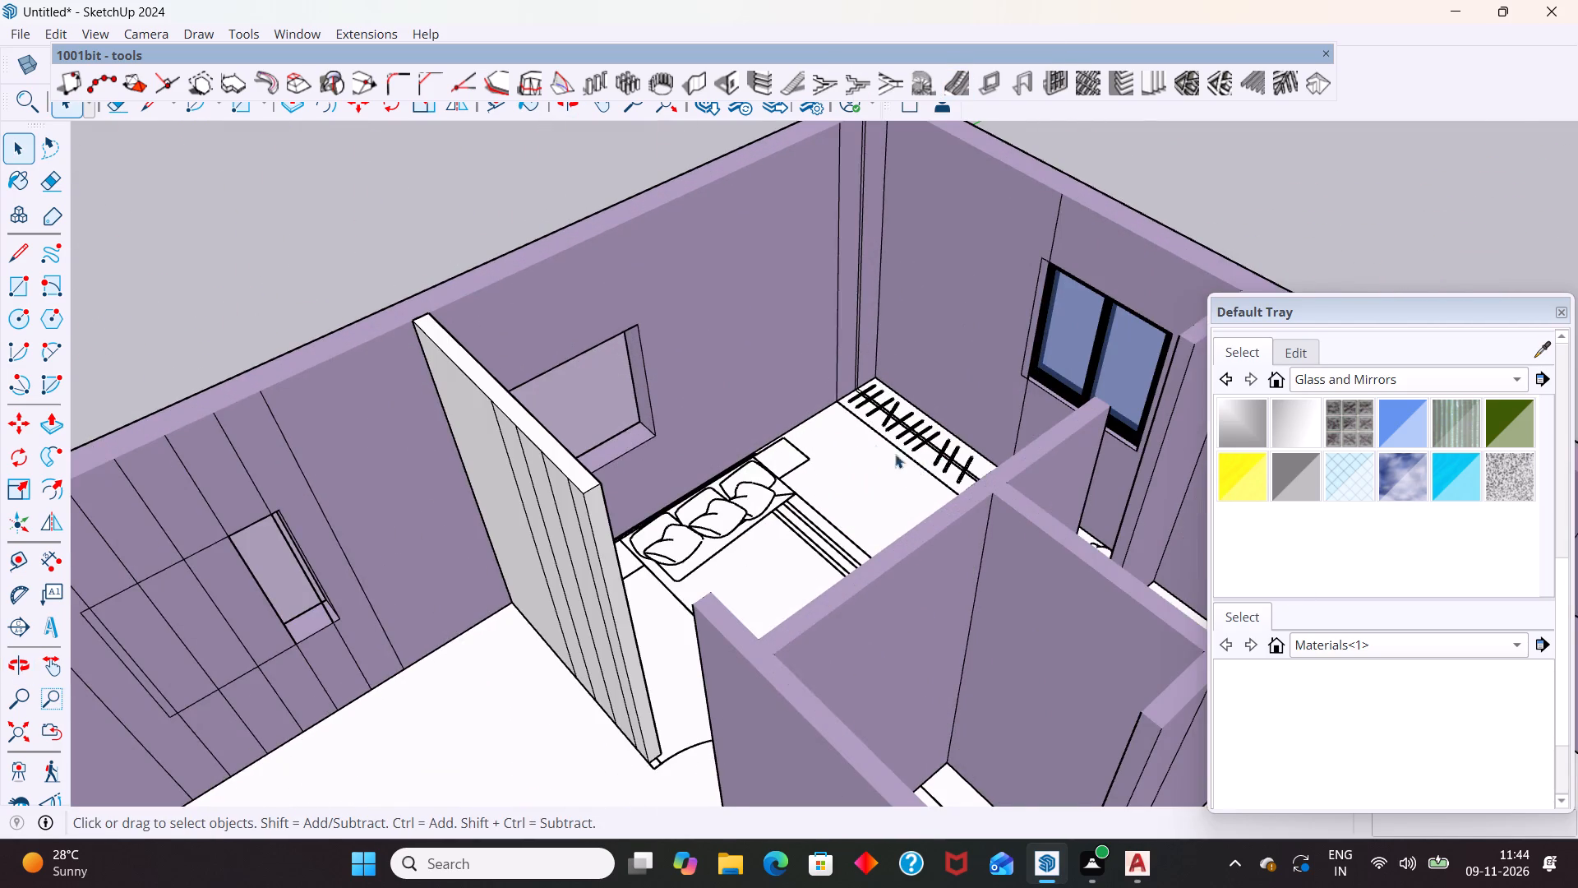
{"action": "middle_click_drag", "start_coordinate": [813, 416], "coordinate": [676, 379]}
{"action": "scroll", "coordinate": [533, 379], "scroll_direction": "down", "scroll_amount": 6}
{"action": "middle_click_drag", "start_coordinate": [599, 583], "coordinate": [1174, 647]}
{"action": "scroll", "coordinate": [1057, 350], "scroll_direction": "up", "scroll_amount": 5}
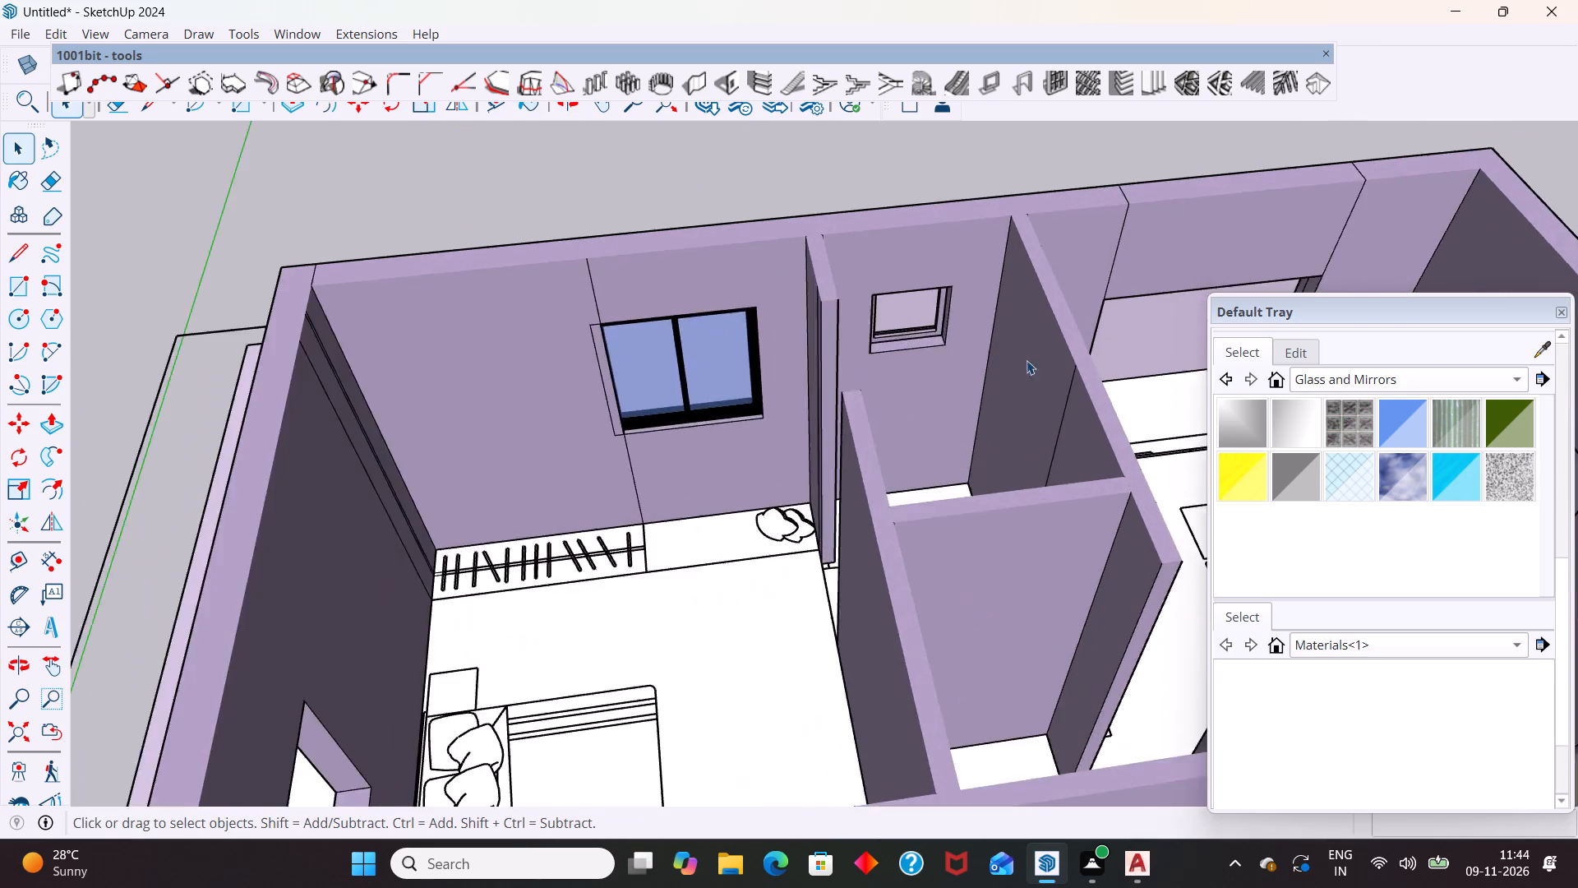
{"action": "scroll", "coordinate": [1027, 360], "scroll_direction": "up", "scroll_amount": 14}
{"action": "double_click", "coordinate": [965, 275]}
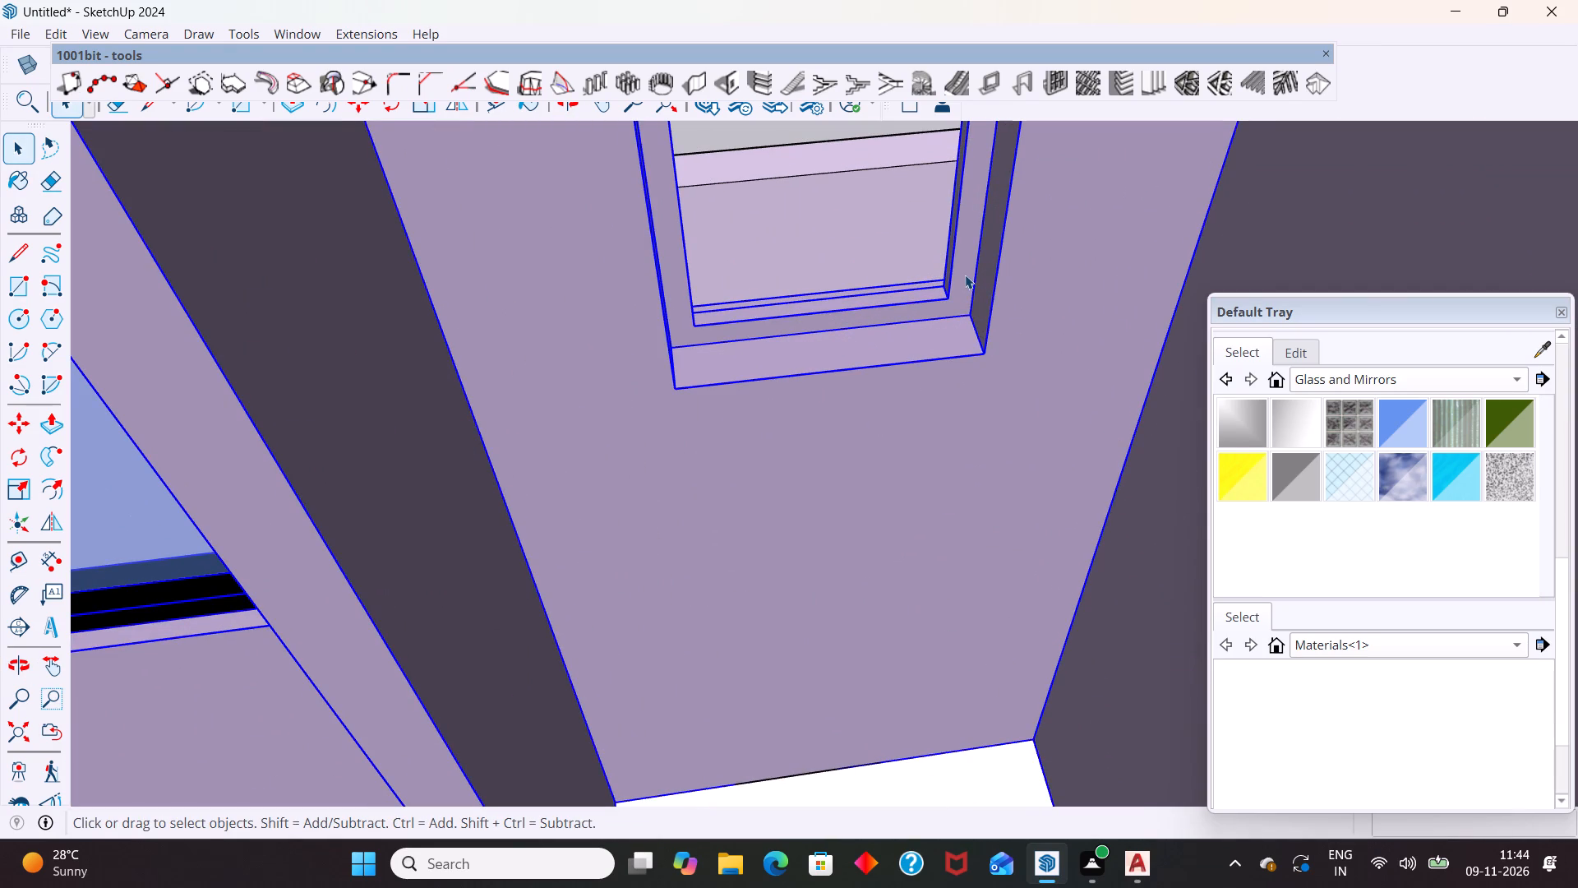
{"action": "left_click", "coordinate": [965, 271]}
{"action": "scroll", "coordinate": [964, 271], "scroll_direction": "up", "scroll_amount": 8}
{"action": "double_click", "coordinate": [964, 268]}
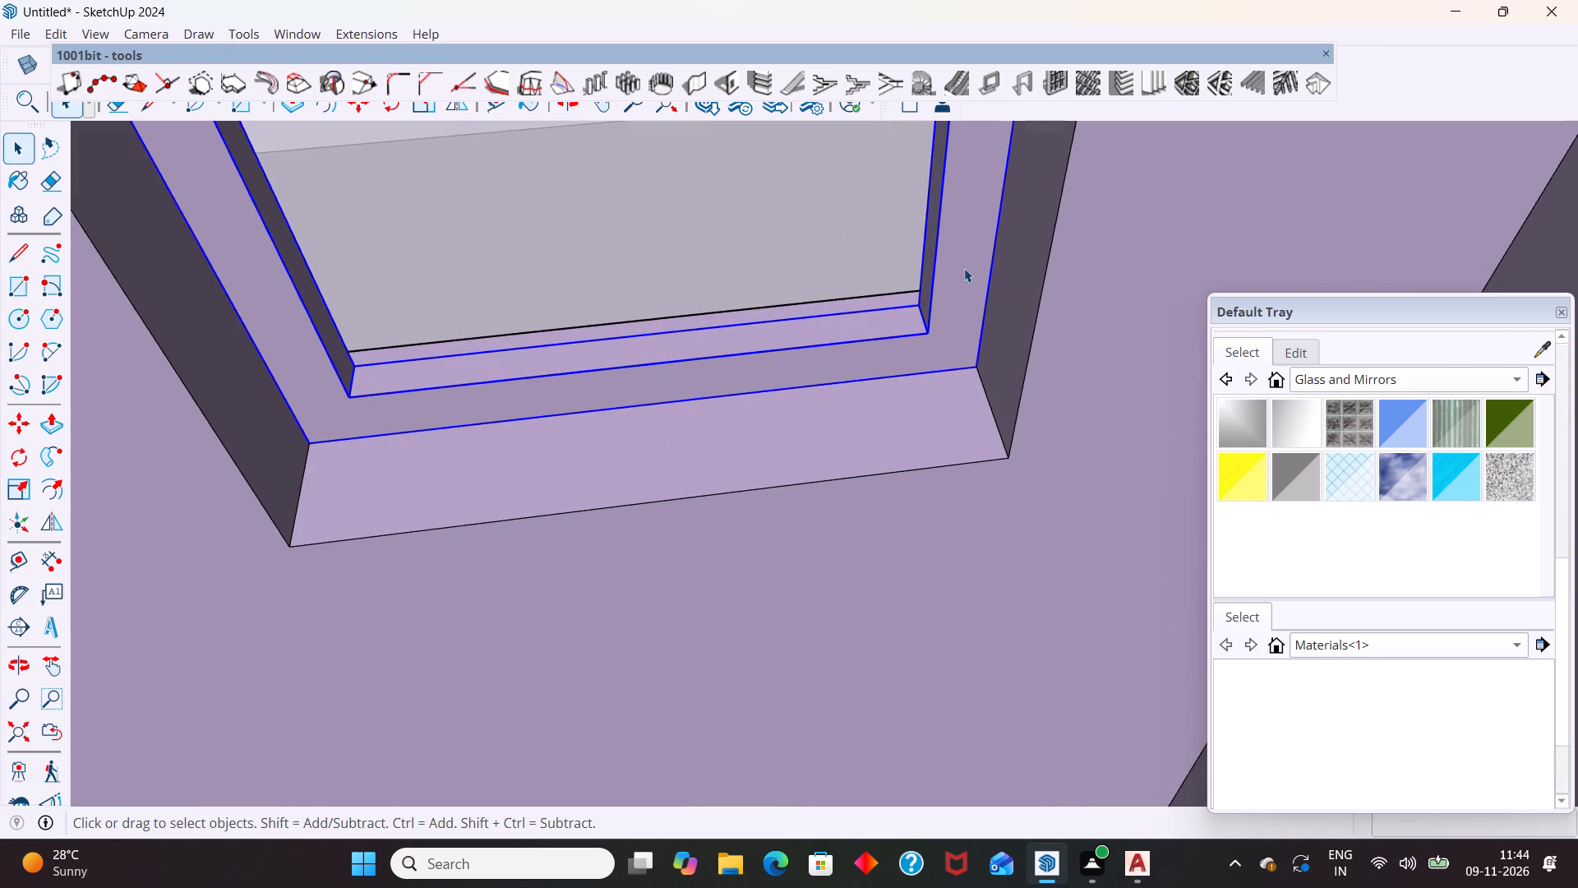
{"action": "left_click", "coordinate": [964, 268]}
{"action": "left_click", "coordinate": [962, 269]}
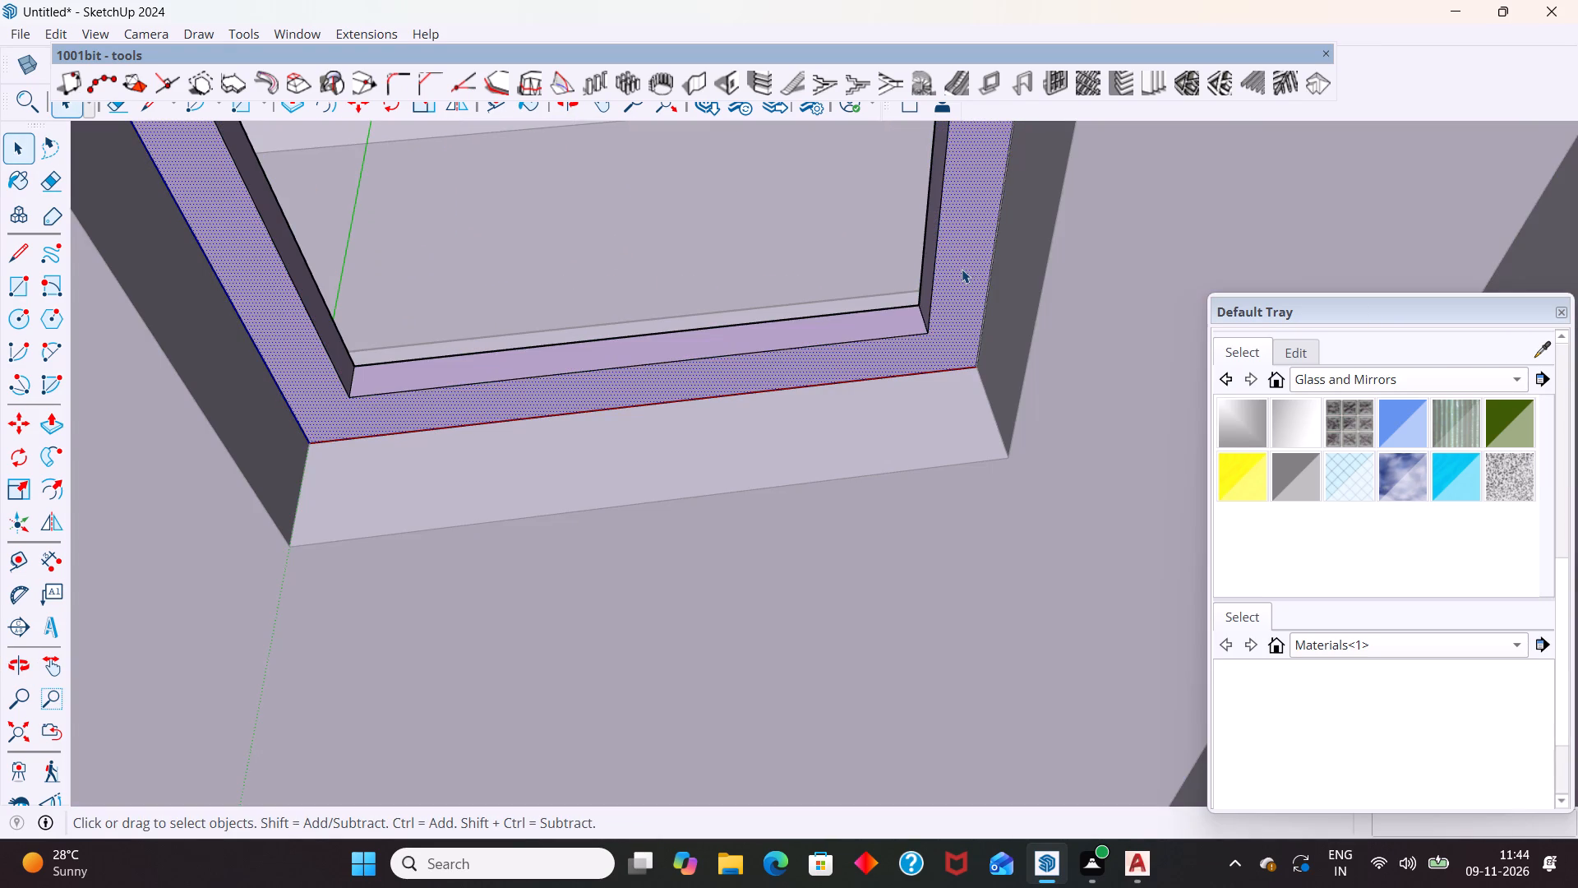
{"action": "key", "text": "p"}
{"action": "left_click", "coordinate": [960, 269]}
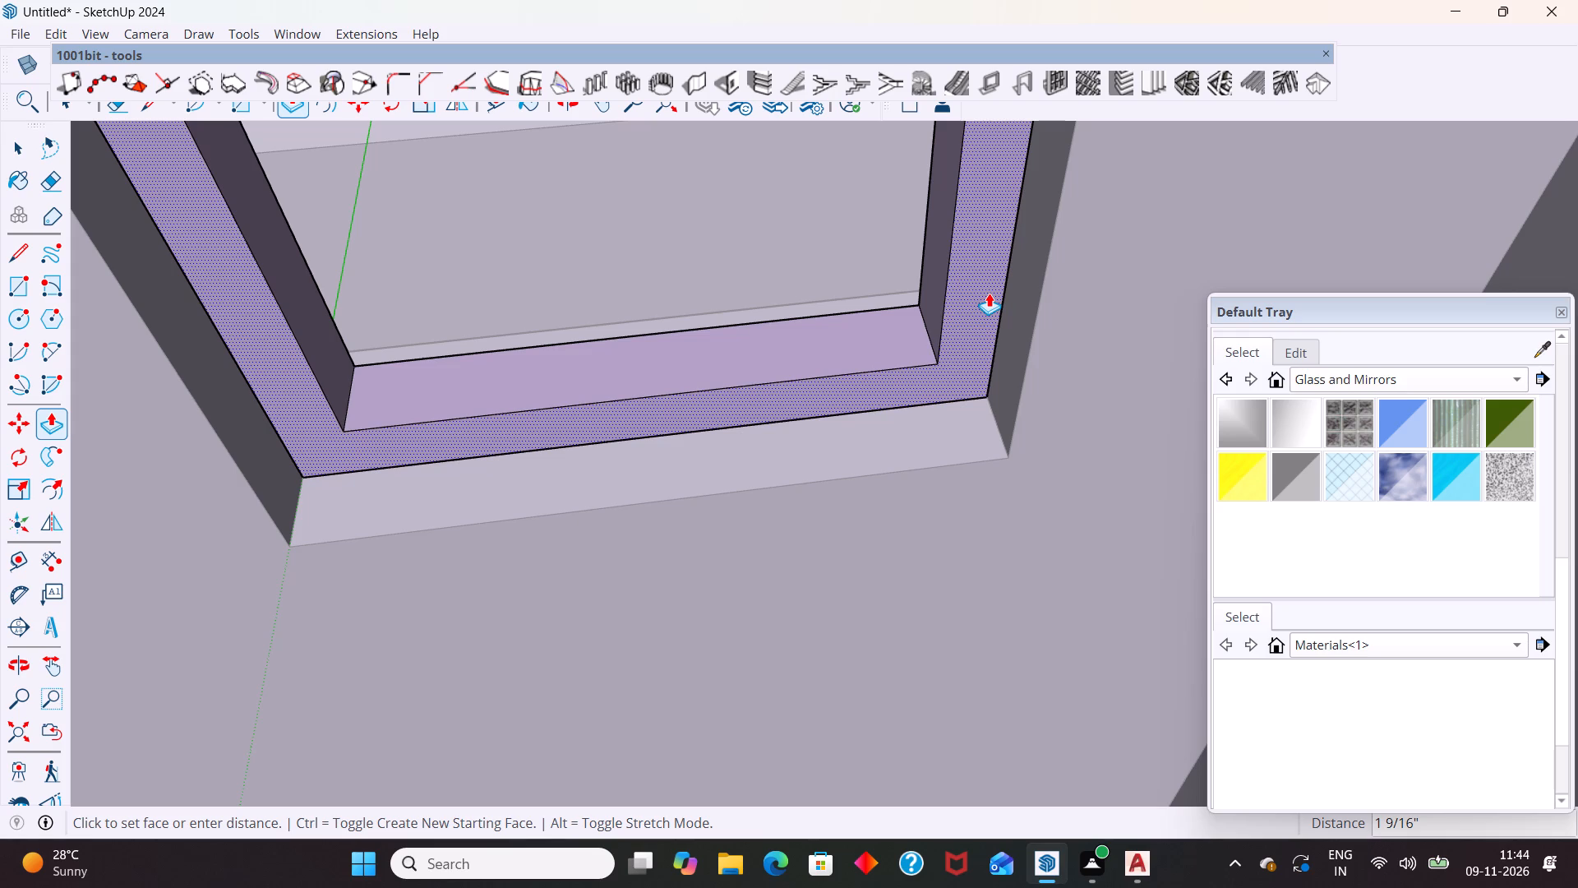
{"action": "type", "text": "1.5\""}
{"action": "key", "text": "Return"}
{"action": "key", "text": "space"}
Draw a vertical 1' 8" by 1' 8" rectangle filling the small window frame midway through its depth, and exit the frame group.
{"action": "middle_click_drag", "start_coordinate": [976, 539], "coordinate": [854, 613]}
{"action": "scroll", "coordinate": [816, 664], "scroll_direction": "down", "scroll_amount": 2}
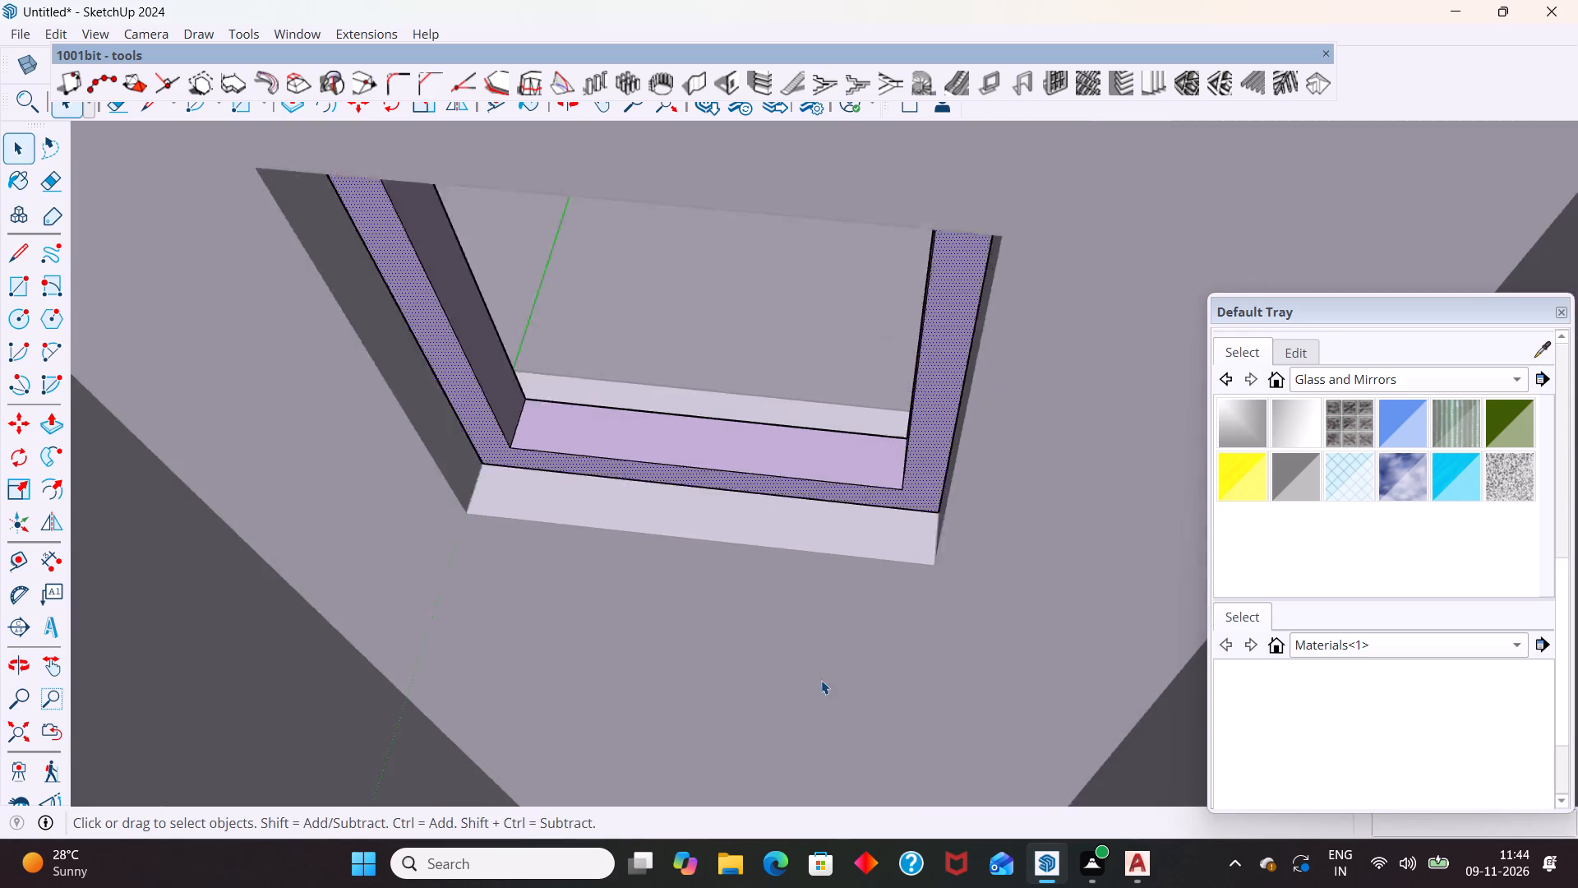
{"action": "scroll", "coordinate": [821, 680], "scroll_direction": "down", "scroll_amount": 7}
{"action": "middle_click_drag", "start_coordinate": [814, 458], "coordinate": [851, 309]}
{"action": "key", "text": "r"}
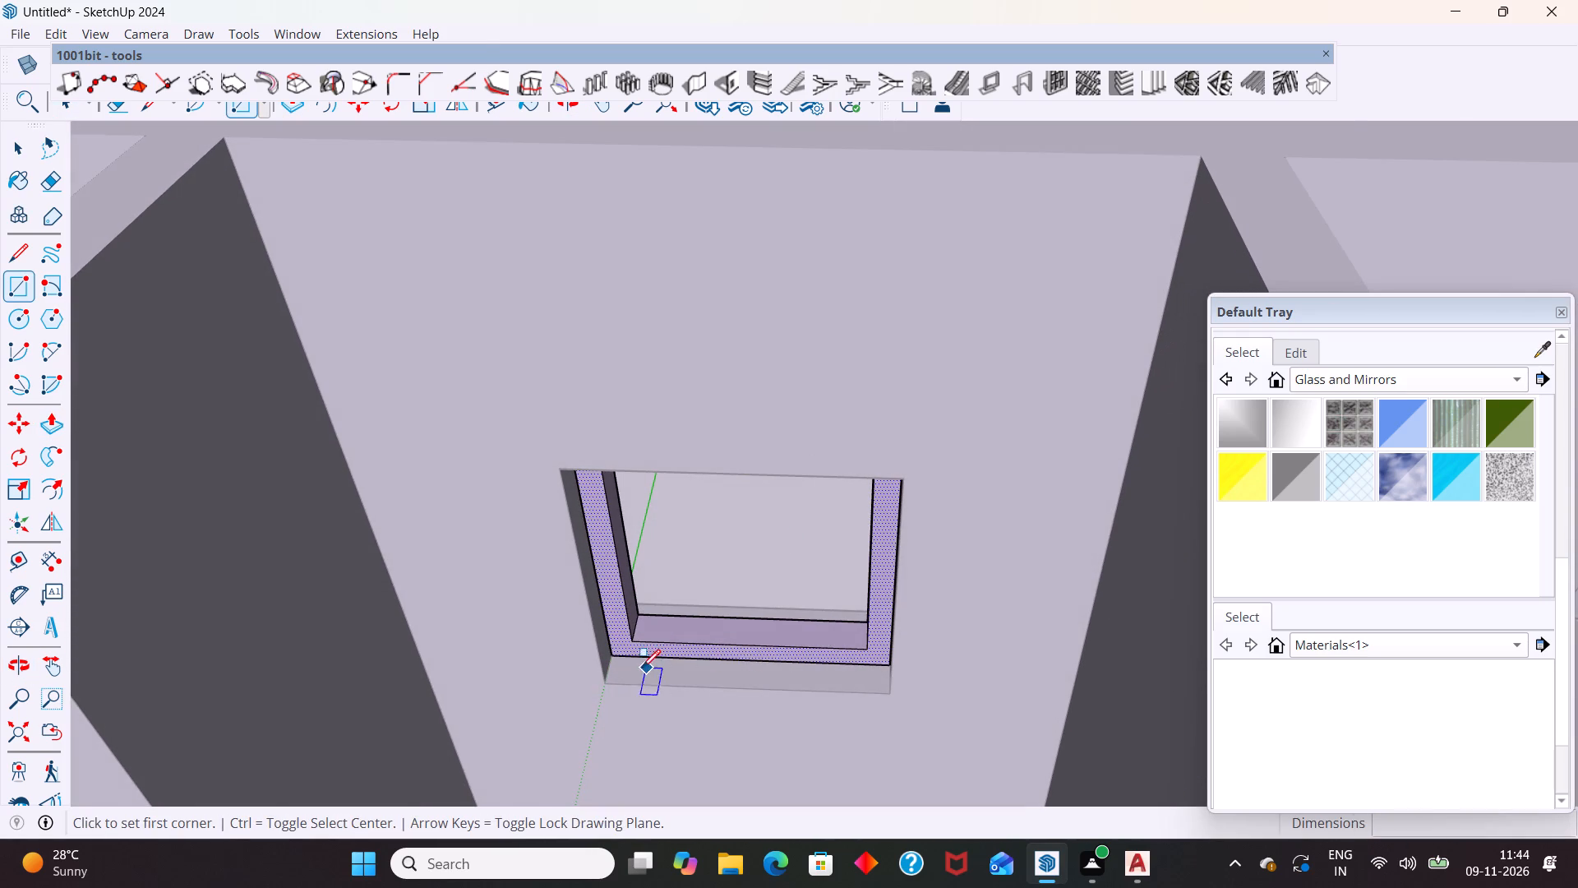
{"action": "scroll", "coordinate": [640, 667], "scroll_direction": "up", "scroll_amount": 5}
{"action": "left_click", "coordinate": [635, 608]}
{"action": "scroll", "coordinate": [863, 613], "scroll_direction": "down", "scroll_amount": 4}
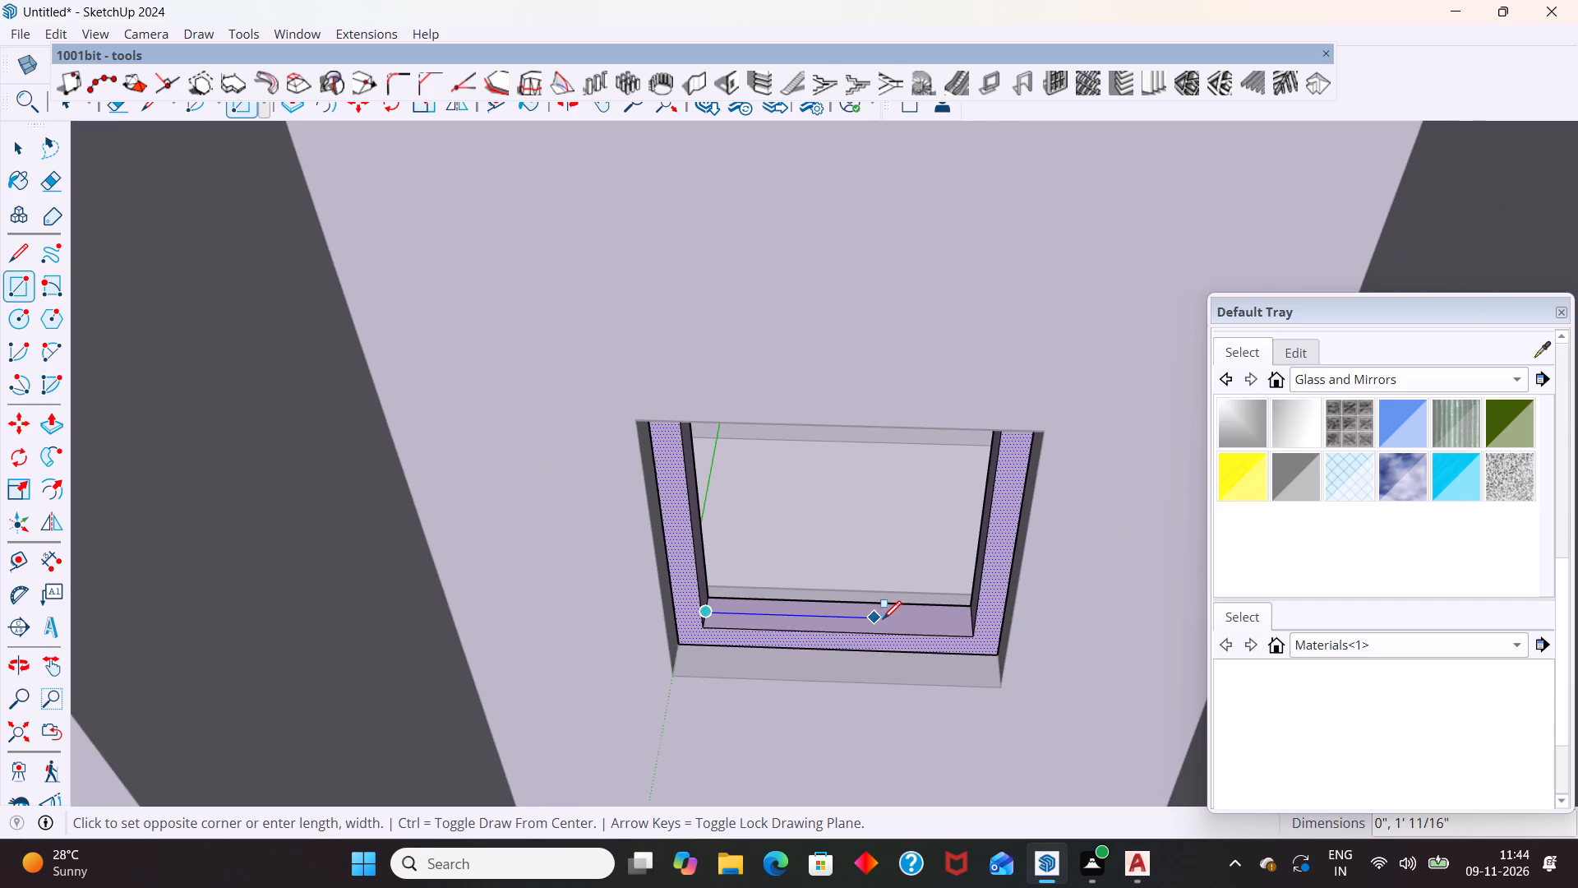
{"action": "key", "text": "Left"}
{"action": "scroll", "coordinate": [964, 563], "scroll_direction": "up", "scroll_amount": 3}
{"action": "middle_click_drag", "start_coordinate": [981, 481], "coordinate": [1034, 383]}
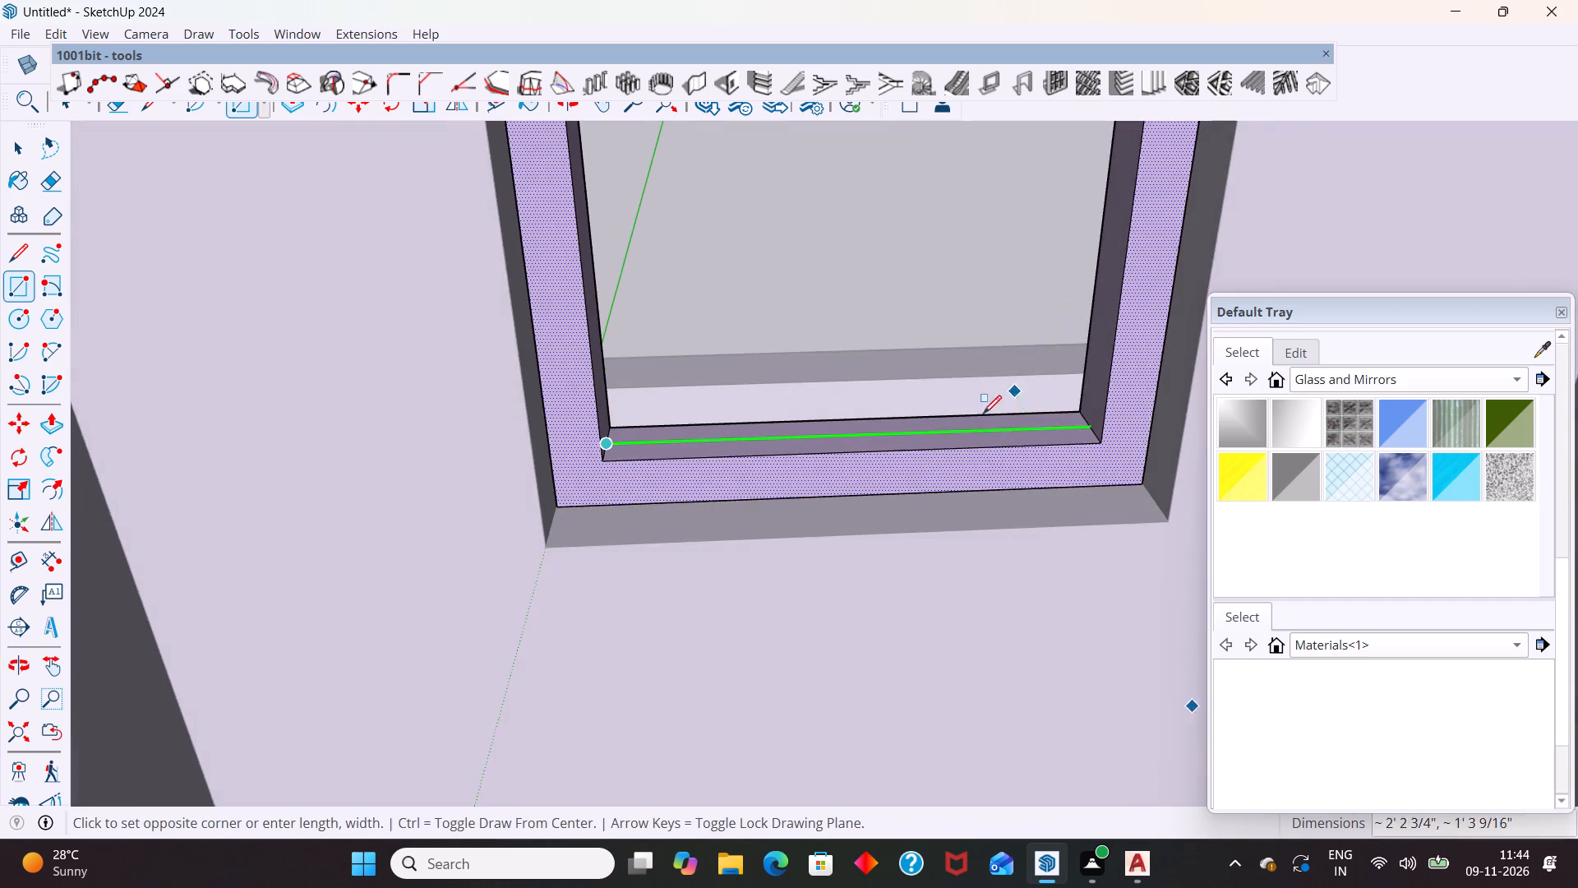
{"action": "scroll", "coordinate": [888, 519], "scroll_direction": "down", "scroll_amount": 11}
{"action": "middle_click_drag", "start_coordinate": [978, 360], "coordinate": [970, 294]}
{"action": "scroll", "coordinate": [970, 294], "scroll_direction": "up", "scroll_amount": 1}
{"action": "scroll", "coordinate": [953, 409], "scroll_direction": "down", "scroll_amount": 1}
{"action": "middle_click_drag", "start_coordinate": [953, 409], "coordinate": [953, 427]}
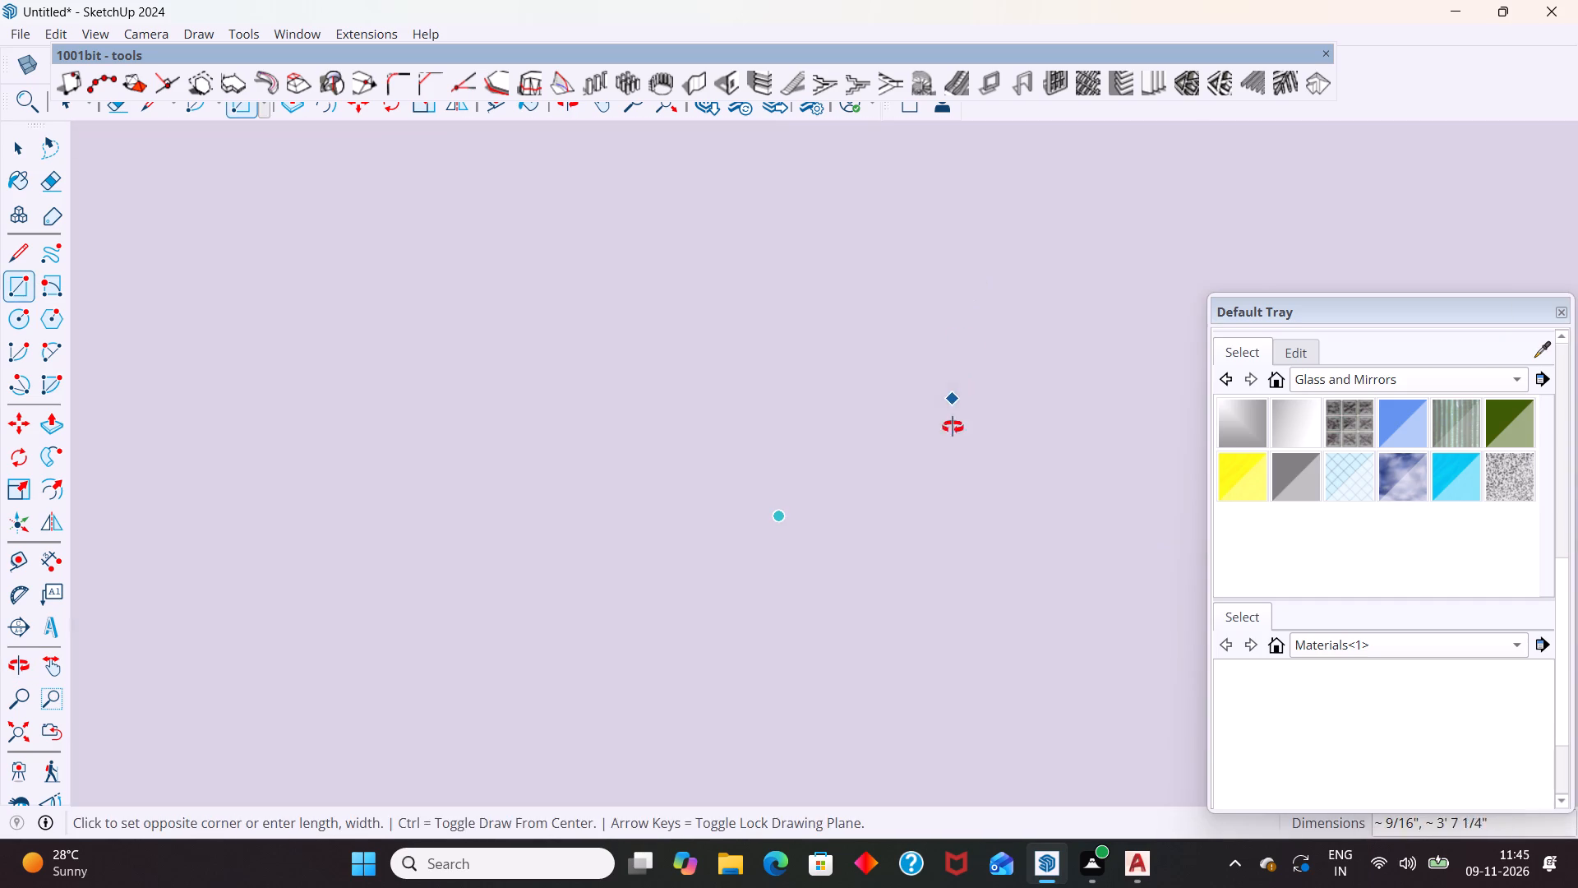
{"action": "middle_click_drag", "start_coordinate": [953, 427], "coordinate": [911, 696]}
{"action": "scroll", "coordinate": [903, 626], "scroll_direction": "down", "scroll_amount": 17}
{"action": "scroll", "coordinate": [966, 321], "scroll_direction": "up", "scroll_amount": 2}
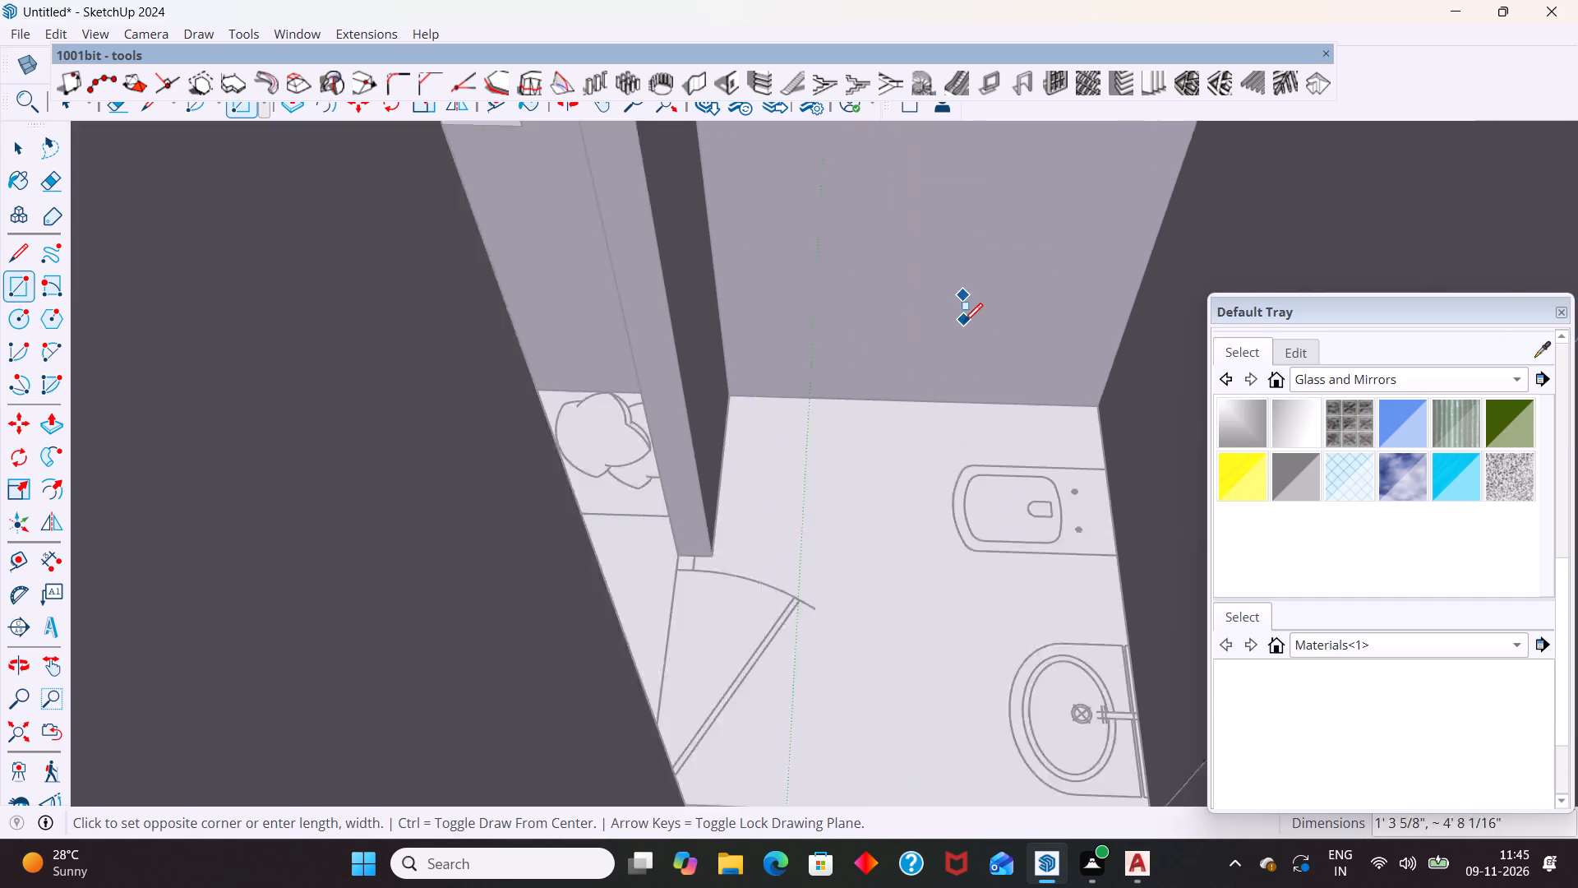
{"action": "scroll", "coordinate": [964, 321], "scroll_direction": "up", "scroll_amount": 2}
{"action": "scroll", "coordinate": [891, 477], "scroll_direction": "down", "scroll_amount": 6}
{"action": "scroll", "coordinate": [946, 389], "scroll_direction": "down", "scroll_amount": 7}
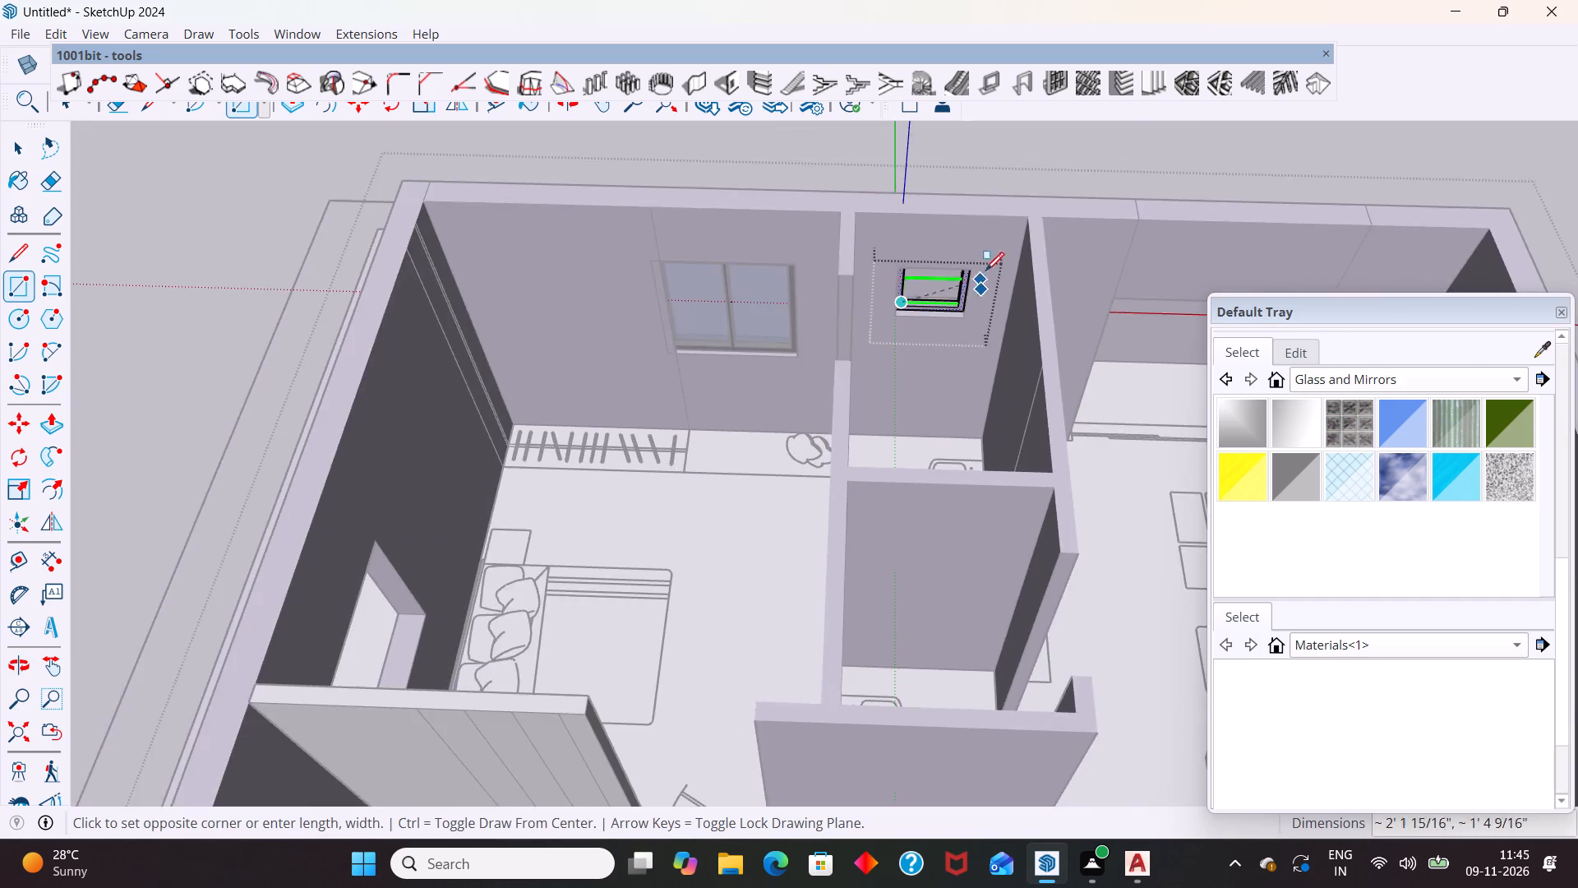
{"action": "scroll", "coordinate": [985, 269], "scroll_direction": "up", "scroll_amount": 16}
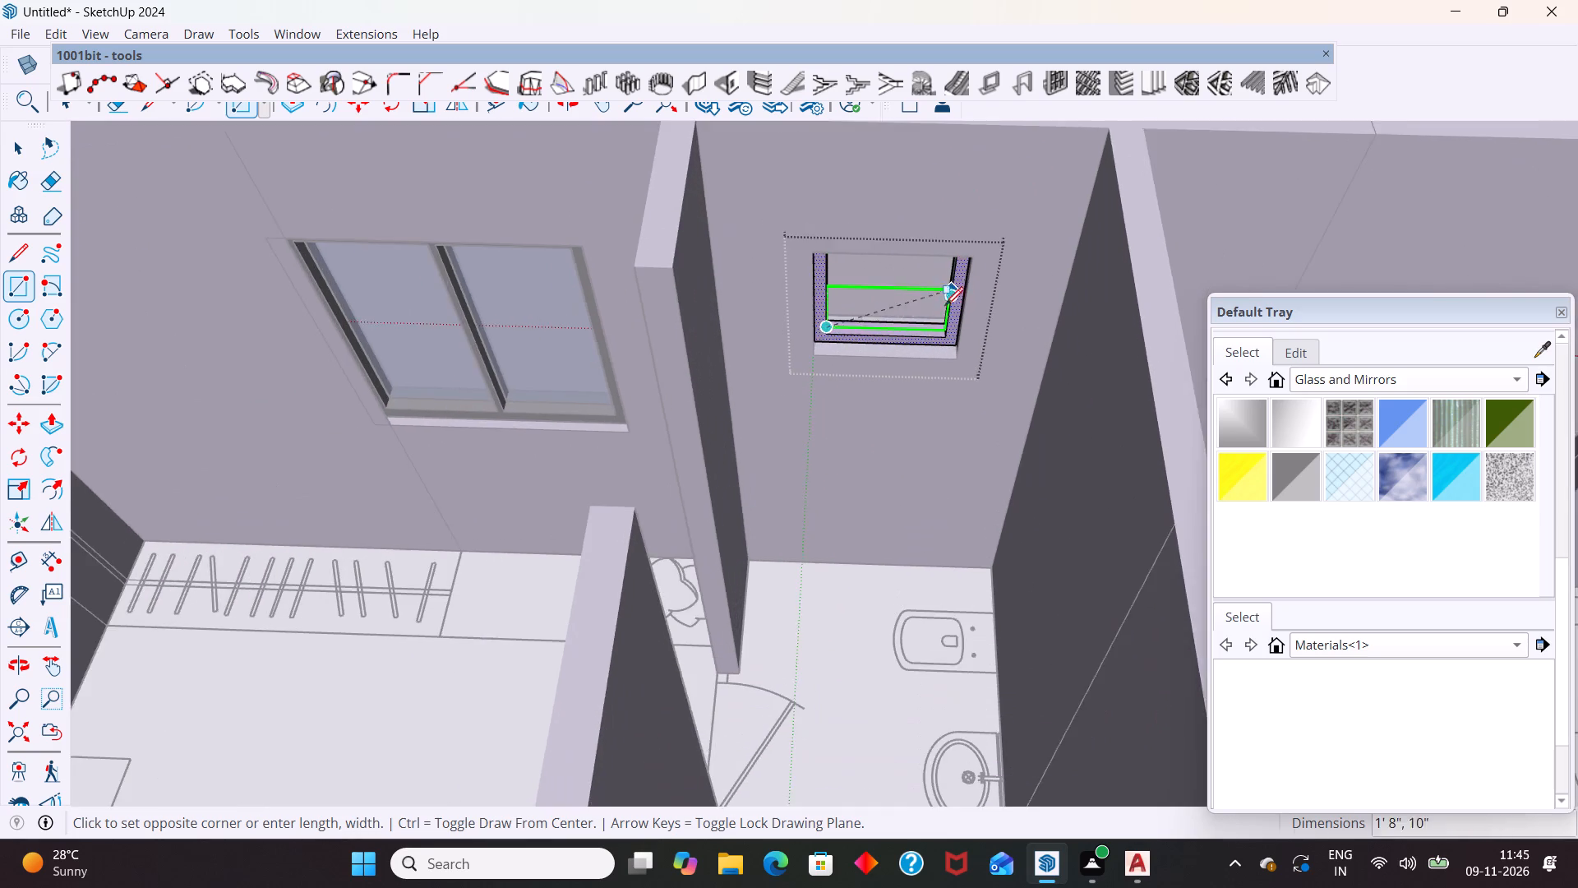
{"action": "middle_click_drag", "start_coordinate": [945, 304], "coordinate": [1002, 234]}
{"action": "scroll", "coordinate": [976, 142], "scroll_direction": "up", "scroll_amount": 8}
{"action": "middle_click_drag", "start_coordinate": [967, 202], "coordinate": [994, 147]}
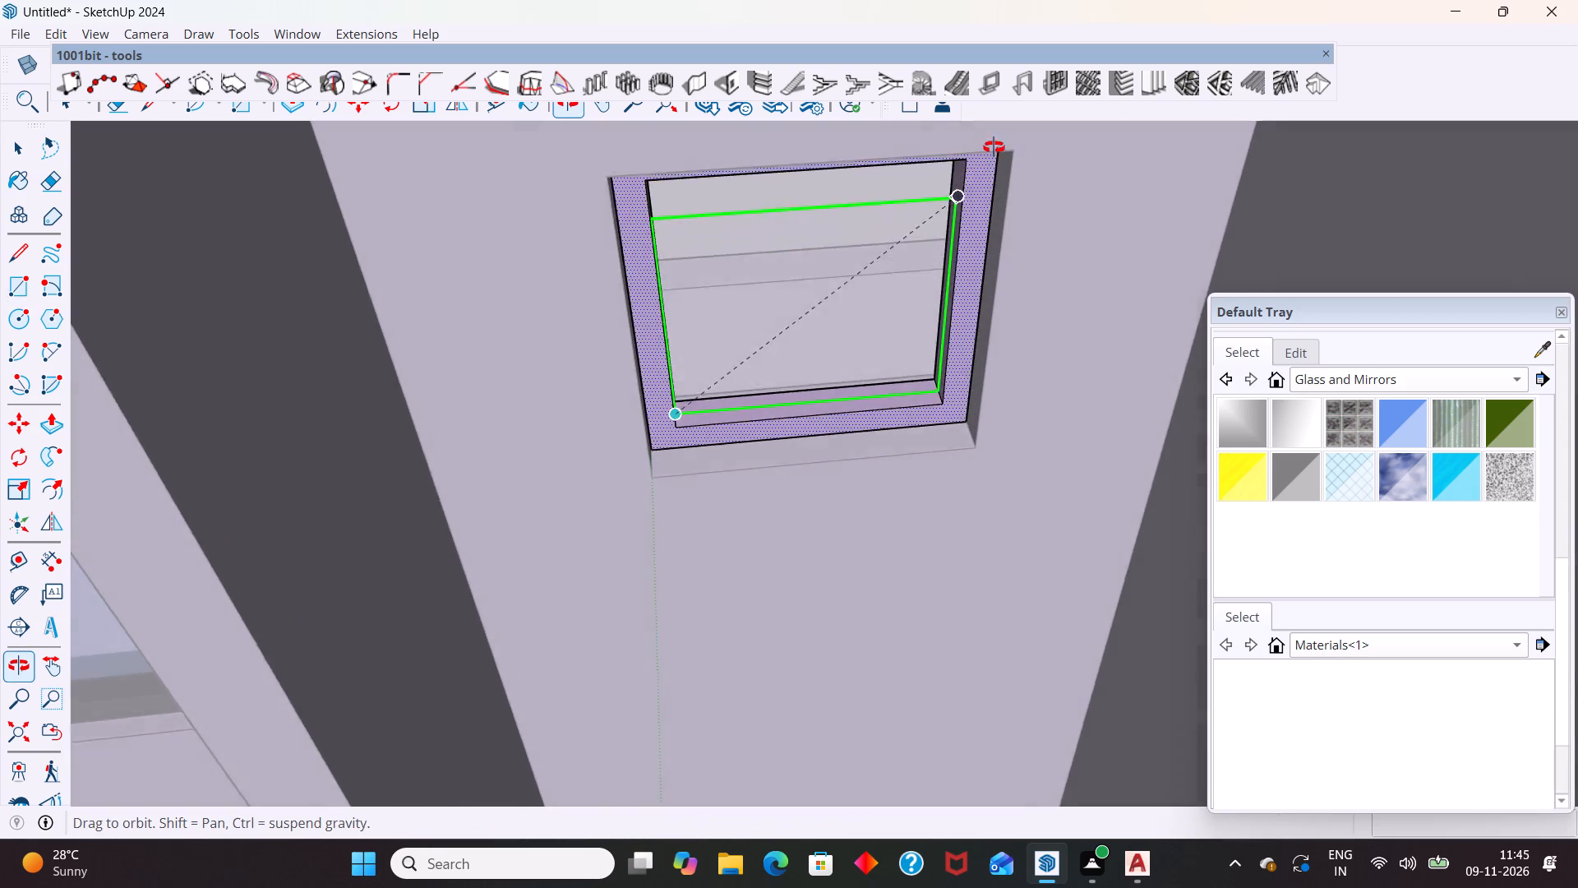
{"action": "middle_click_drag", "start_coordinate": [994, 147], "coordinate": [967, 79]}
{"action": "scroll", "coordinate": [993, 157], "scroll_direction": "up", "scroll_amount": 10}
{"action": "middle_click_drag", "start_coordinate": [941, 153], "coordinate": [939, 153]}
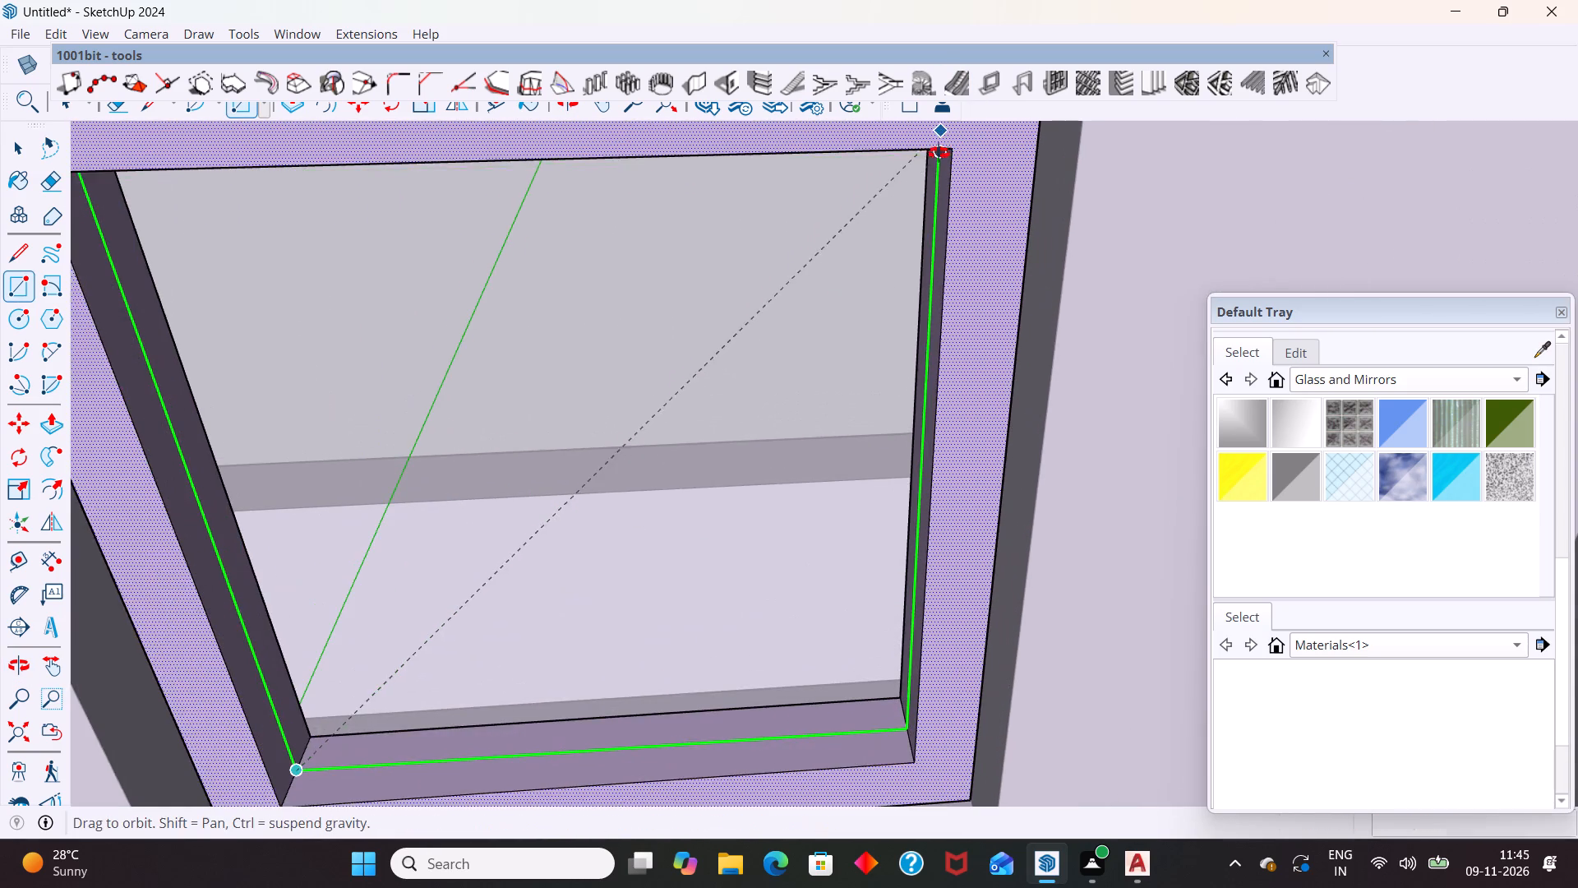
{"action": "middle_click_drag", "start_coordinate": [939, 153], "coordinate": [980, 89]}
{"action": "scroll", "coordinate": [961, 132], "scroll_direction": "up", "scroll_amount": 5}
{"action": "middle_click_drag", "start_coordinate": [890, 172], "coordinate": [885, 115]}
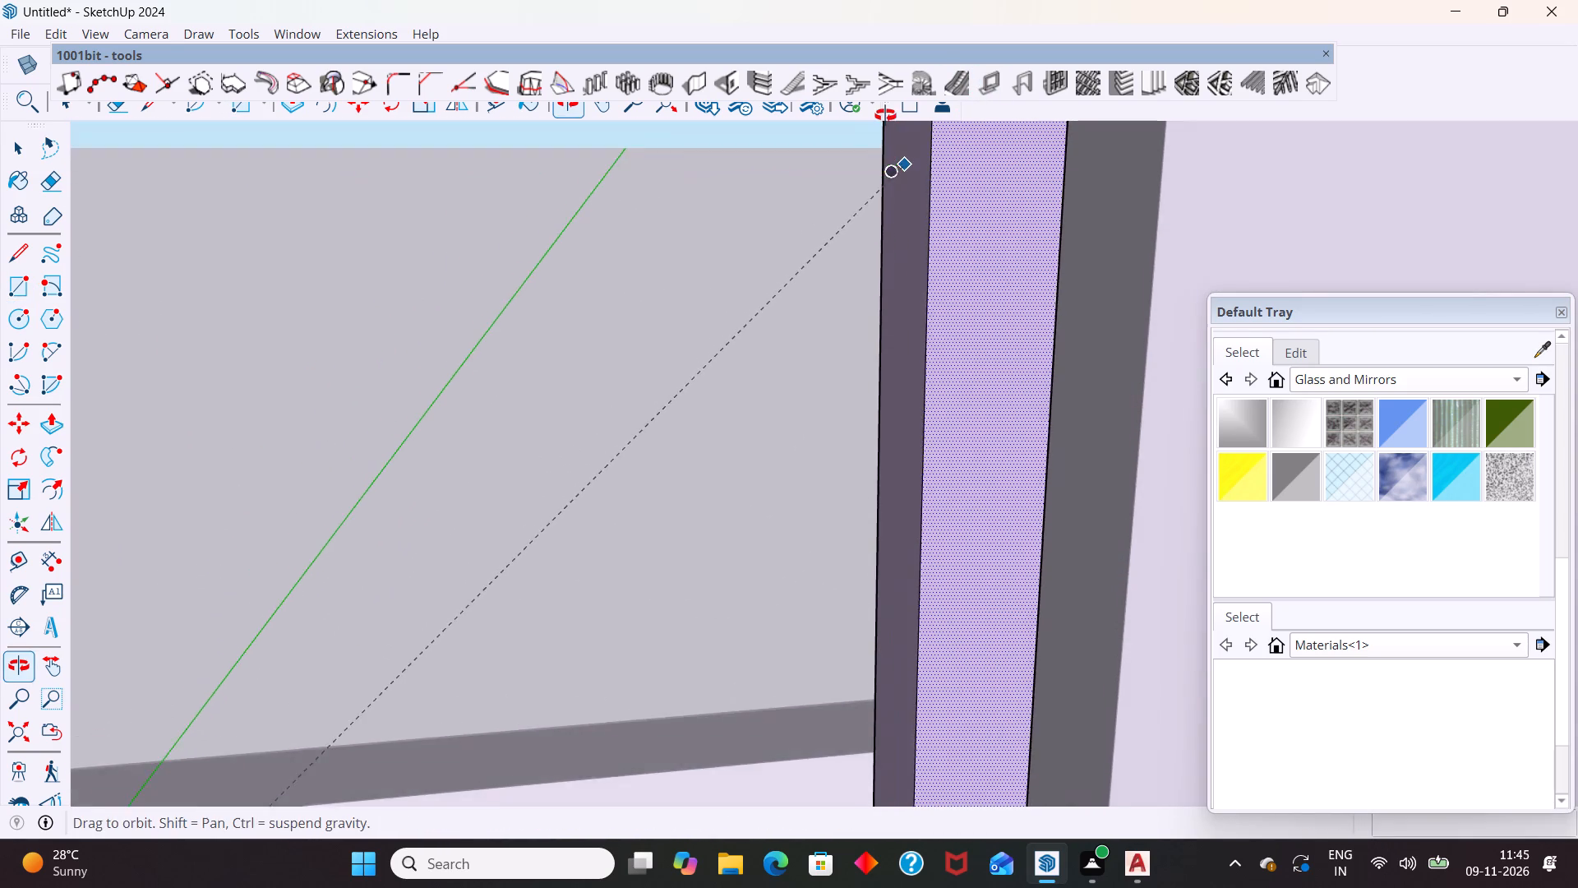
{"action": "middle_click_drag", "start_coordinate": [885, 115], "coordinate": [884, 123]}
{"action": "scroll", "coordinate": [870, 177], "scroll_direction": "up", "scroll_amount": 1}
{"action": "scroll", "coordinate": [827, 363], "scroll_direction": "down", "scroll_amount": 9}
{"action": "middle_click_drag", "start_coordinate": [846, 291], "coordinate": [915, 171]}
{"action": "scroll", "coordinate": [863, 298], "scroll_direction": "up", "scroll_amount": 2}
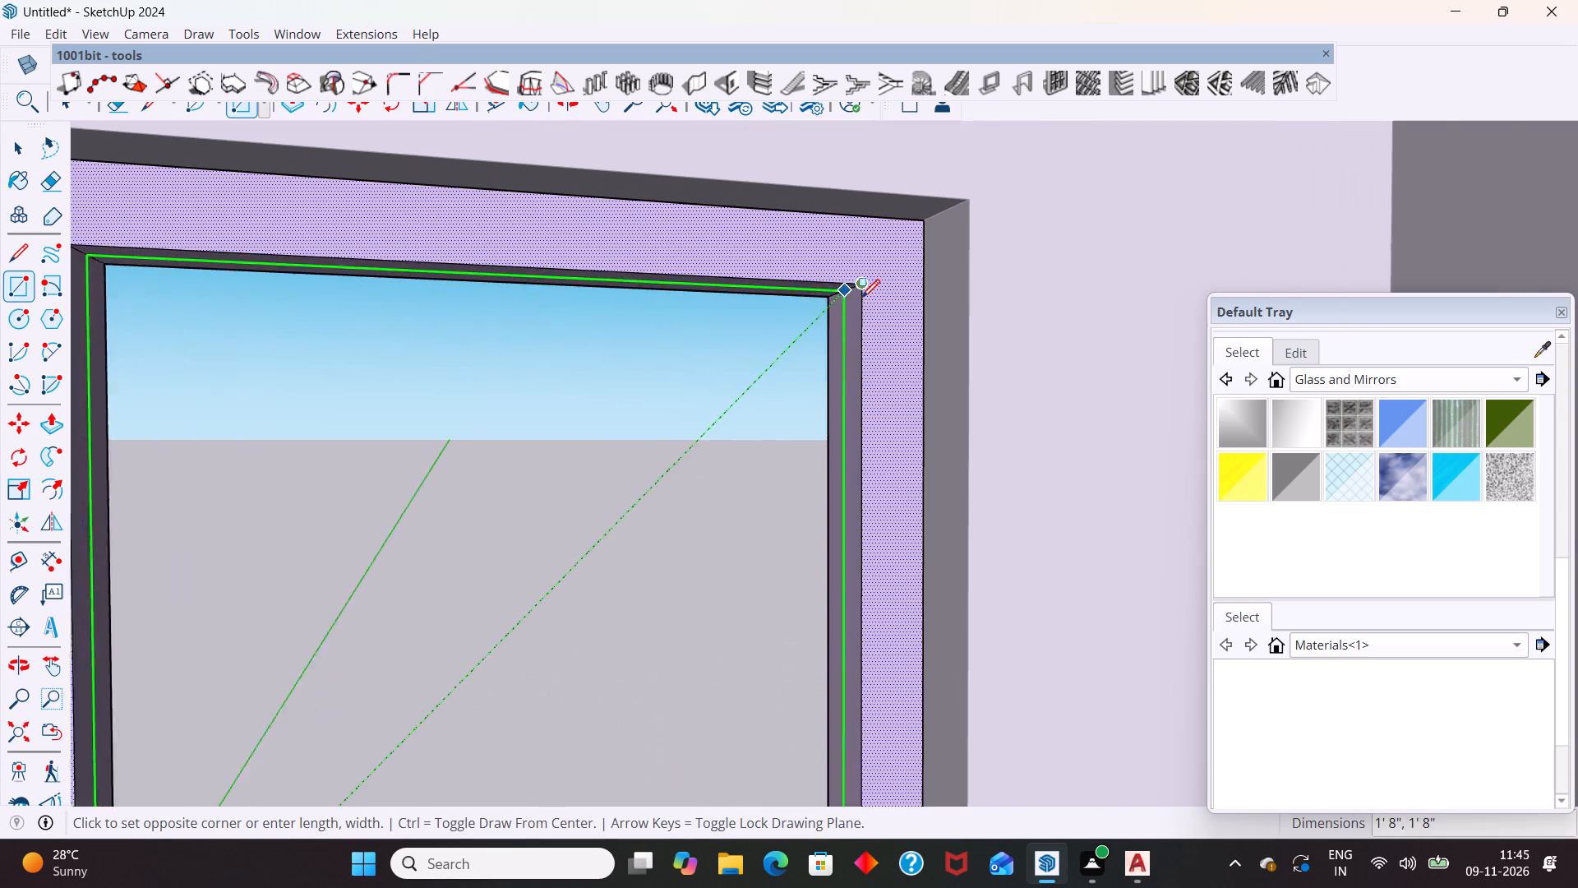
{"action": "scroll", "coordinate": [861, 298], "scroll_direction": "up", "scroll_amount": 2}
{"action": "left_click", "coordinate": [837, 293]}
{"action": "key", "text": "space"}
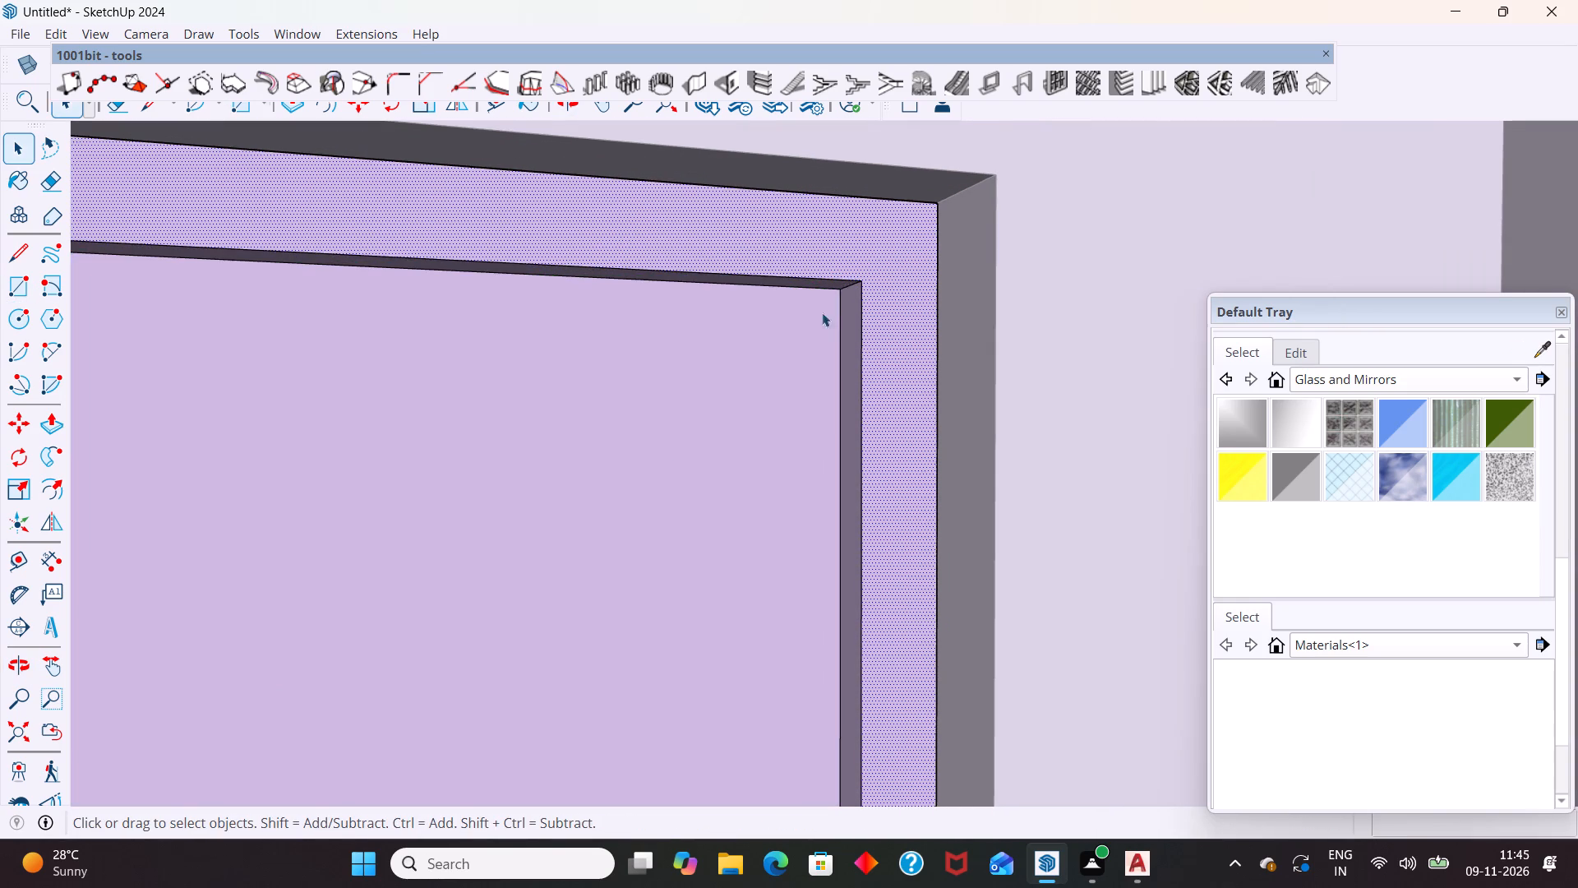
{"action": "scroll", "coordinate": [803, 326], "scroll_direction": "down", "scroll_amount": 20}
{"action": "scroll", "coordinate": [803, 326], "scroll_direction": "down", "scroll_amount": 10}
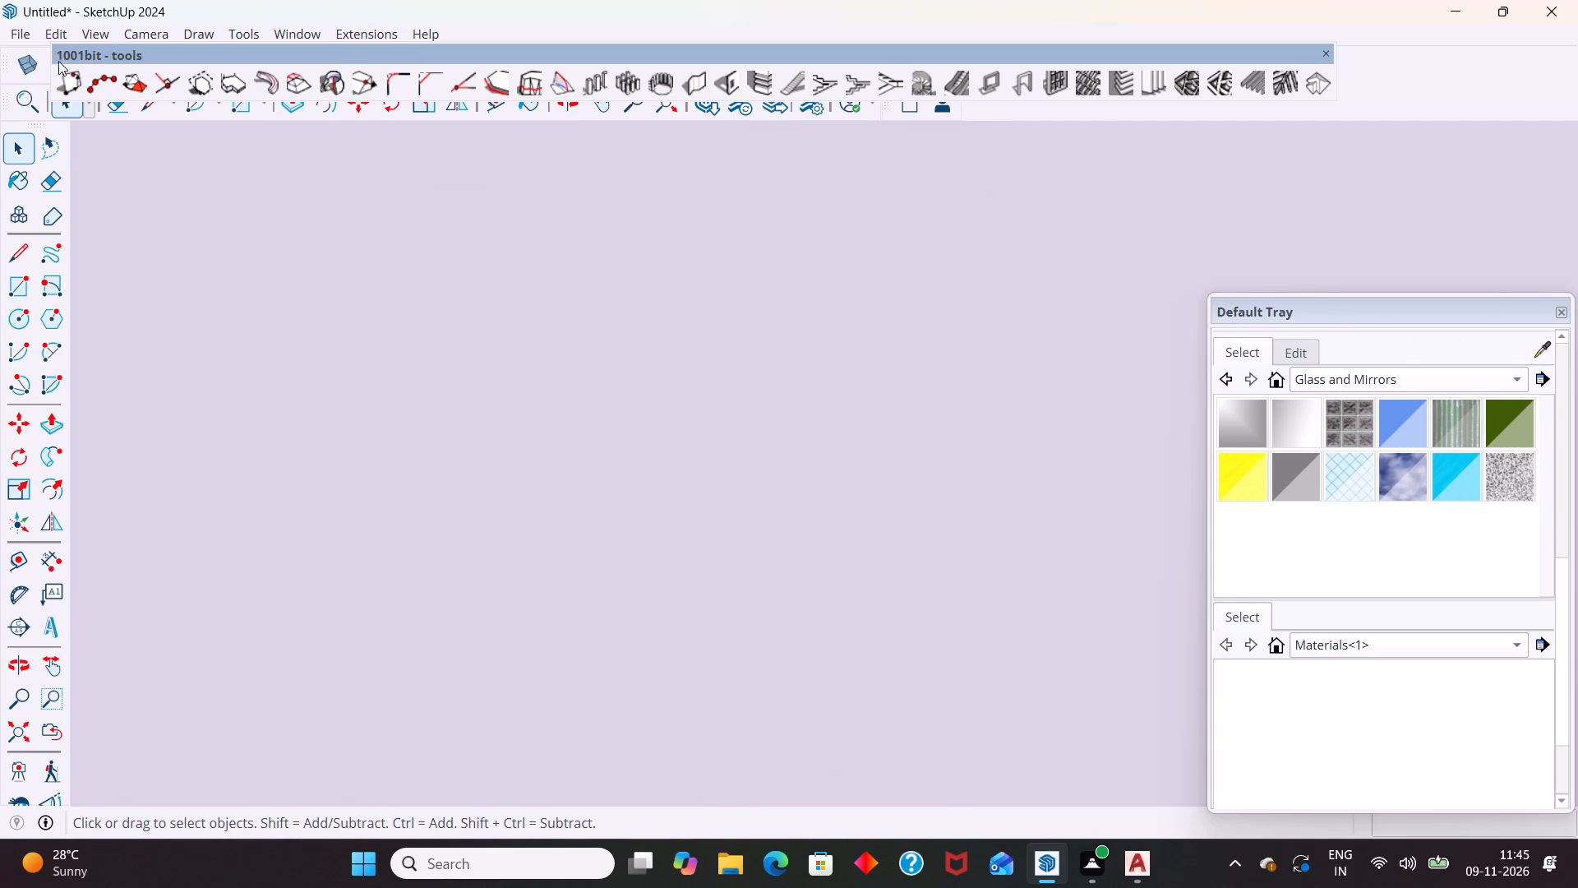
{"action": "left_click_drag", "start_coordinate": [62, 49], "coordinate": [73, 83]}
{"action": "left_click", "coordinate": [310, 64]}
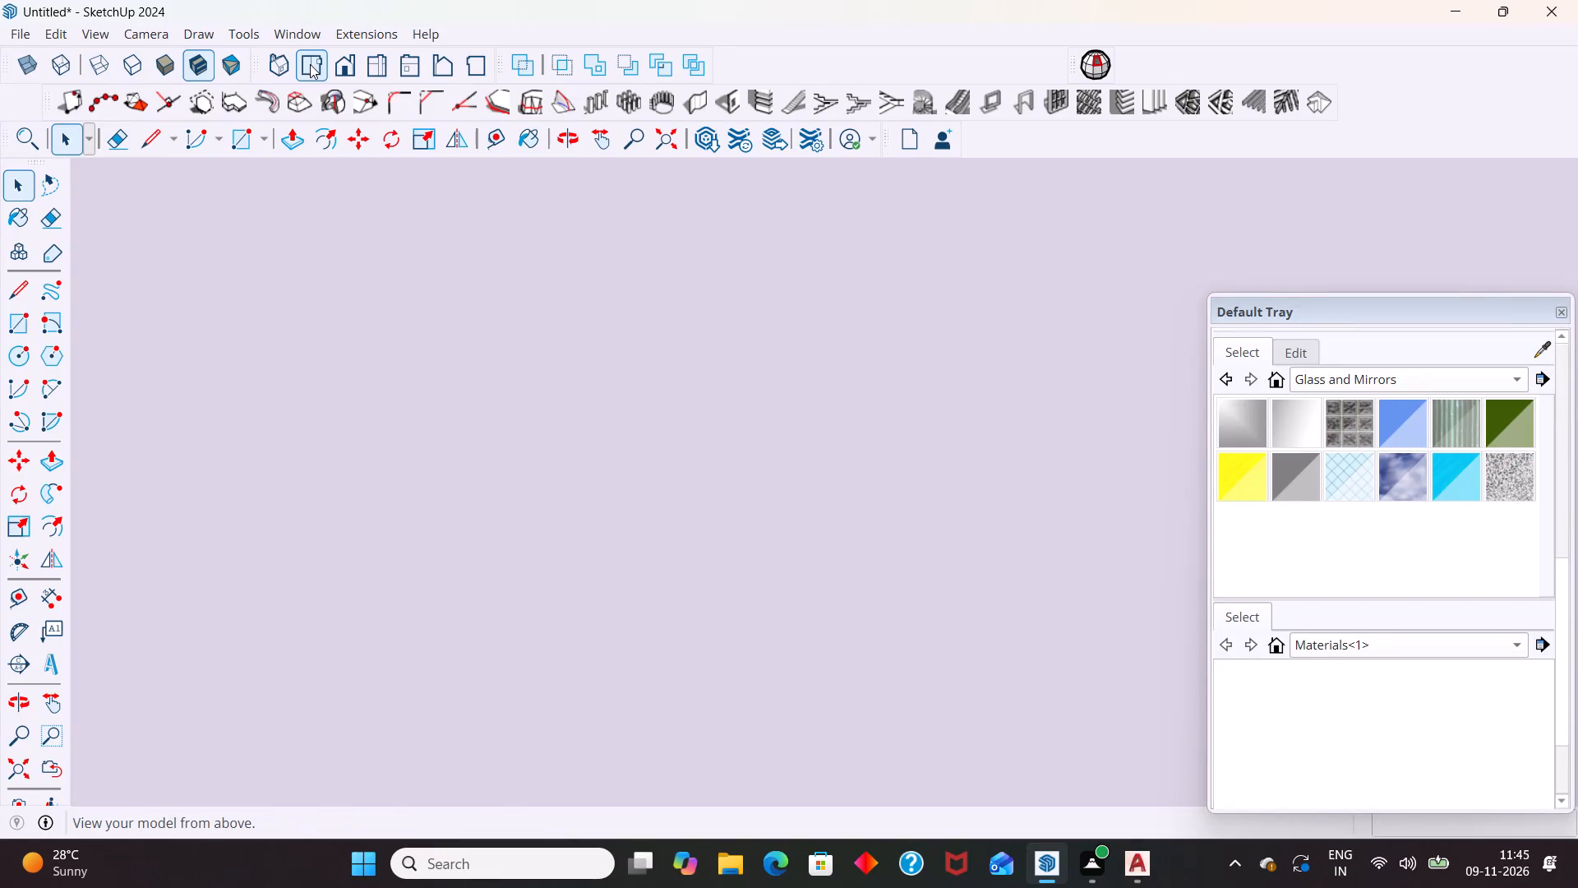
{"action": "scroll", "coordinate": [643, 380], "scroll_direction": "down", "scroll_amount": 20}
{"action": "scroll", "coordinate": [643, 380], "scroll_direction": "down", "scroll_amount": 7}
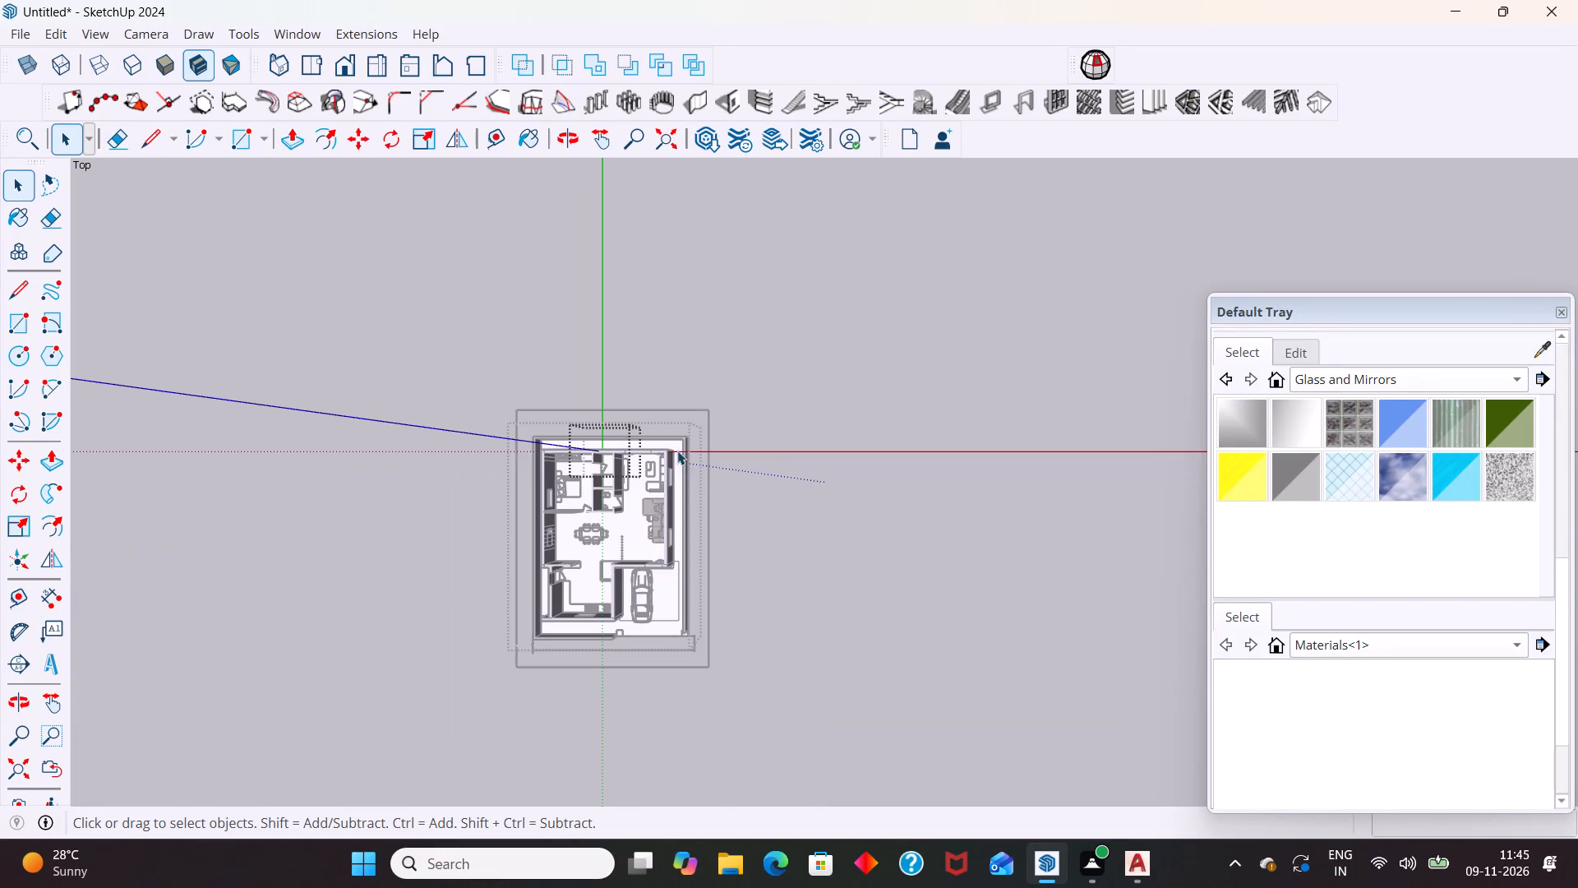
{"action": "key", "text": "space"}
{"action": "left_click", "coordinate": [841, 398]}
From outside, open the small window's frame group and create horizontal louvres on its pane face: depth 3", thickness 5MM, spacing 2.5", location middle.
{"action": "scroll", "coordinate": [638, 469], "scroll_direction": "up", "scroll_amount": 4}
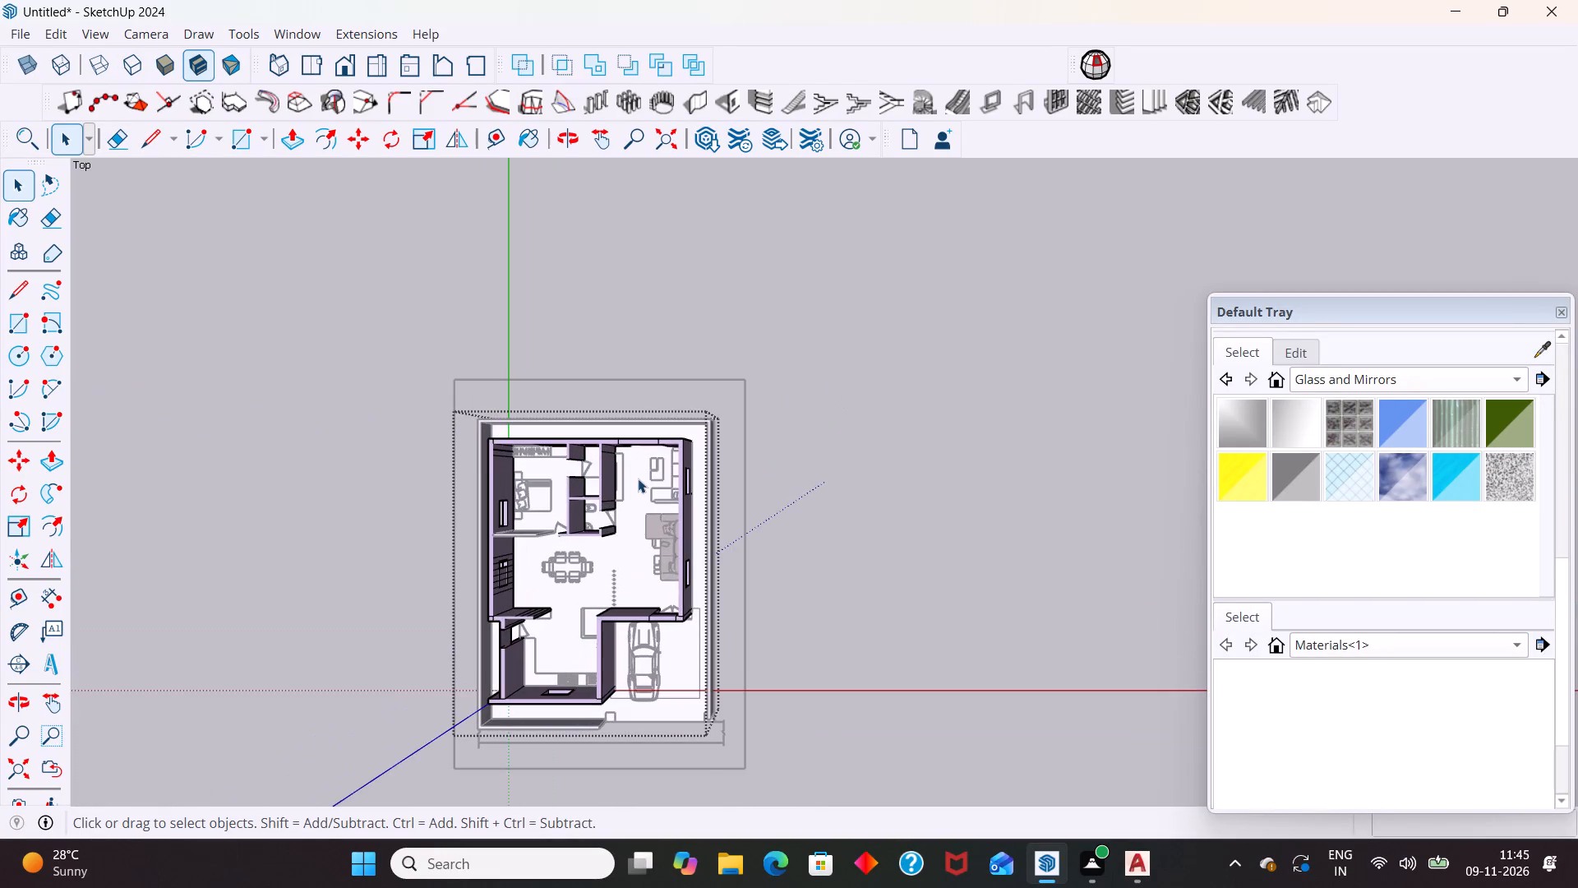
{"action": "middle_click_drag", "start_coordinate": [638, 479], "coordinate": [659, 361]}
{"action": "scroll", "coordinate": [578, 489], "scroll_direction": "up", "scroll_amount": 9}
{"action": "middle_click_drag", "start_coordinate": [785, 488], "coordinate": [265, 487]}
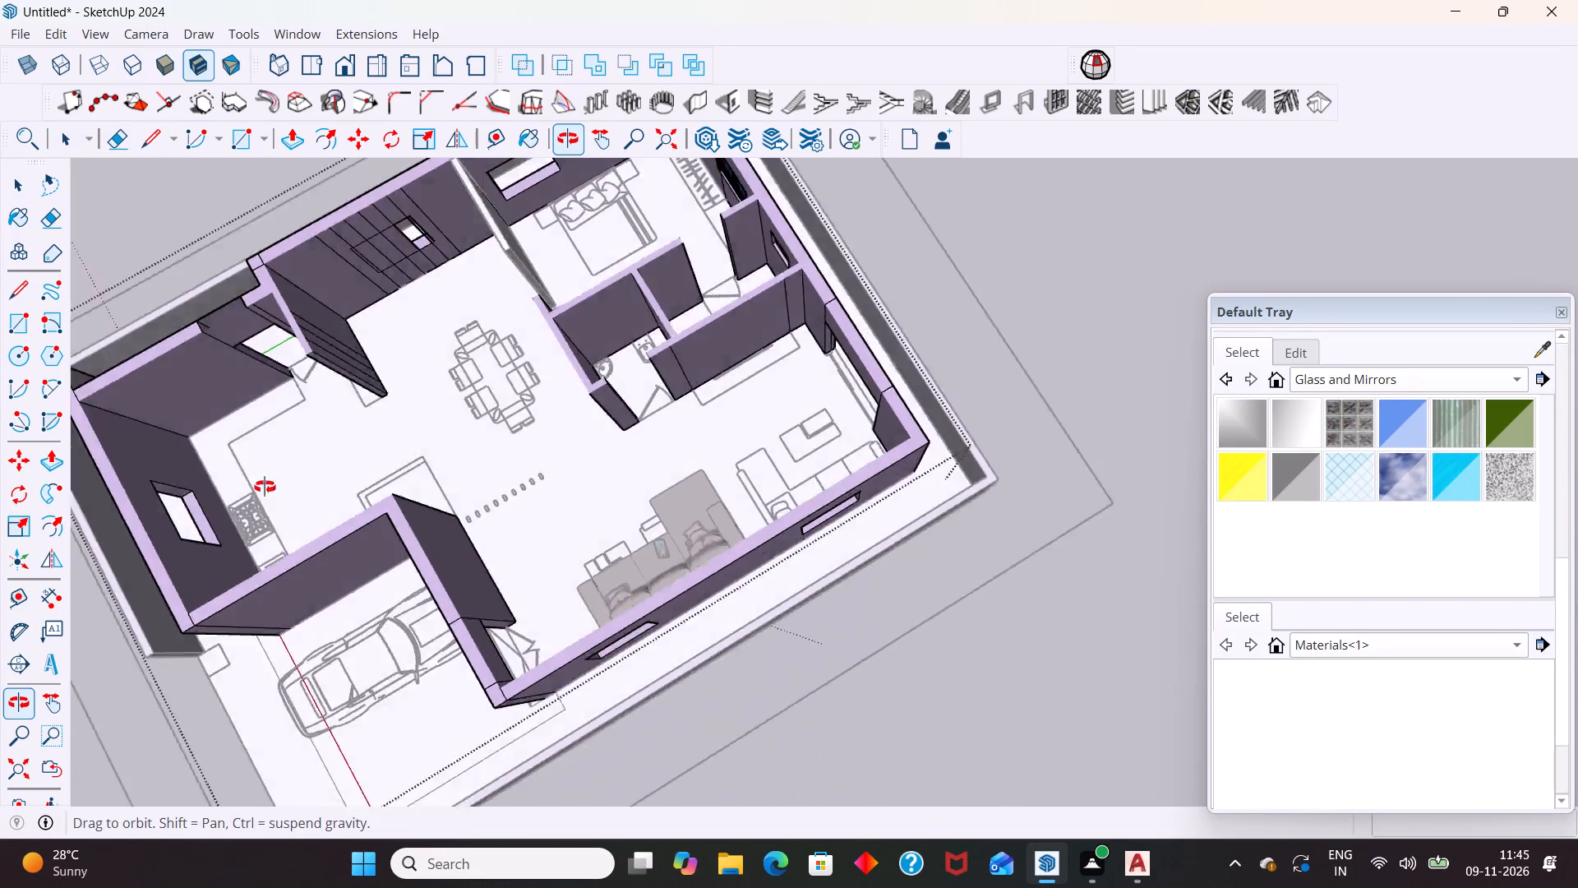
{"action": "middle_click_drag", "start_coordinate": [265, 487], "coordinate": [256, 473]}
{"action": "scroll", "coordinate": [266, 389], "scroll_direction": "down", "scroll_amount": 5}
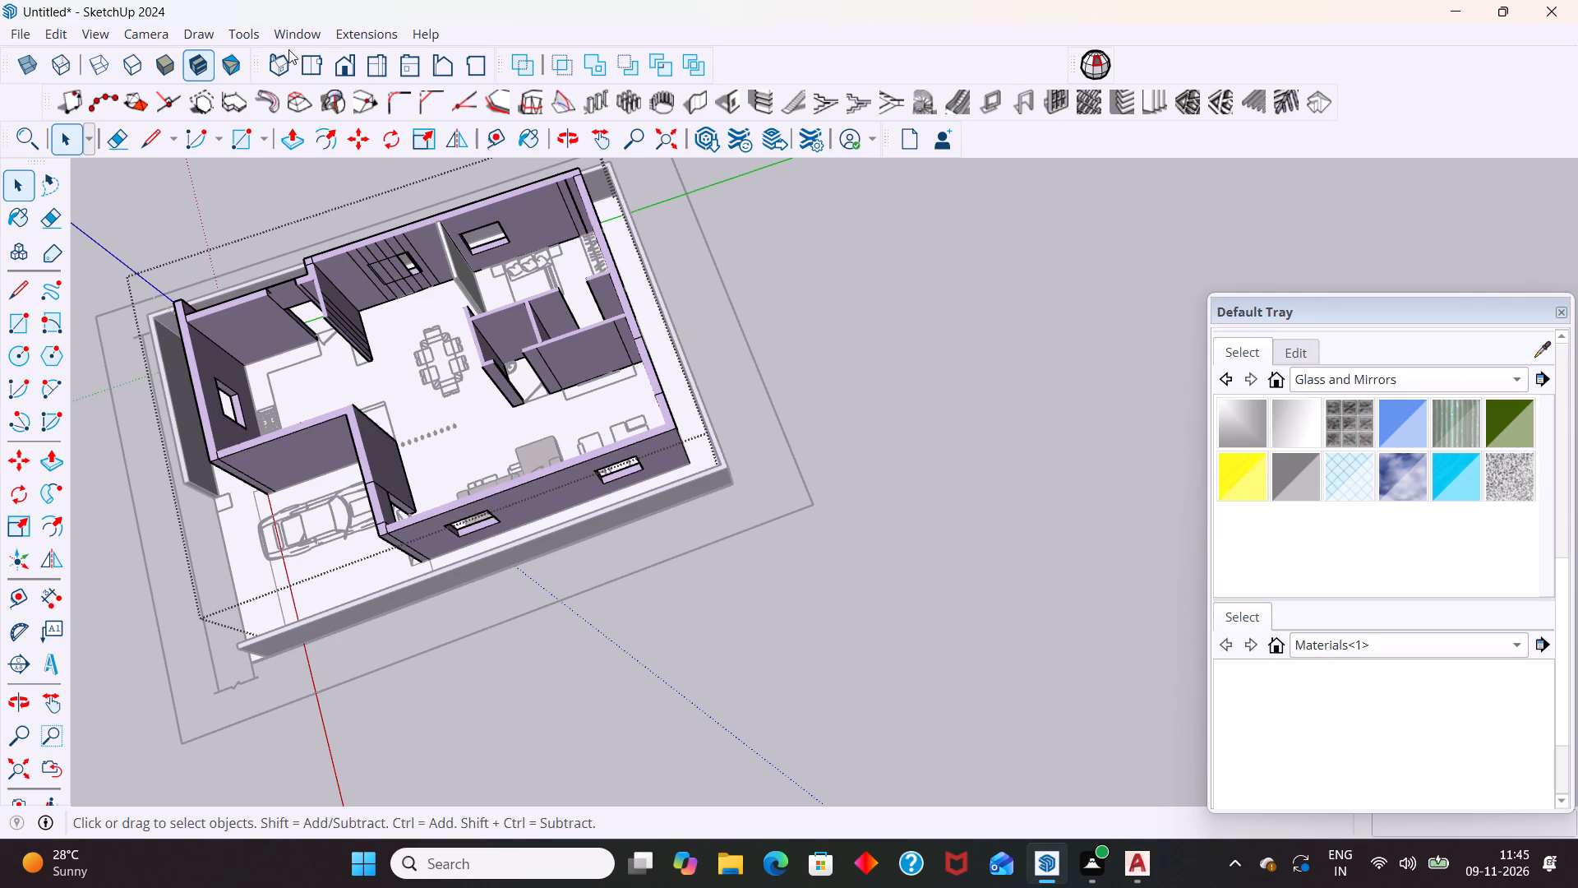
{"action": "left_click", "coordinate": [278, 63]}
{"action": "scroll", "coordinate": [362, 193], "scroll_direction": "down", "scroll_amount": 5}
{"action": "middle_click_drag", "start_coordinate": [553, 414], "coordinate": [746, 420]}
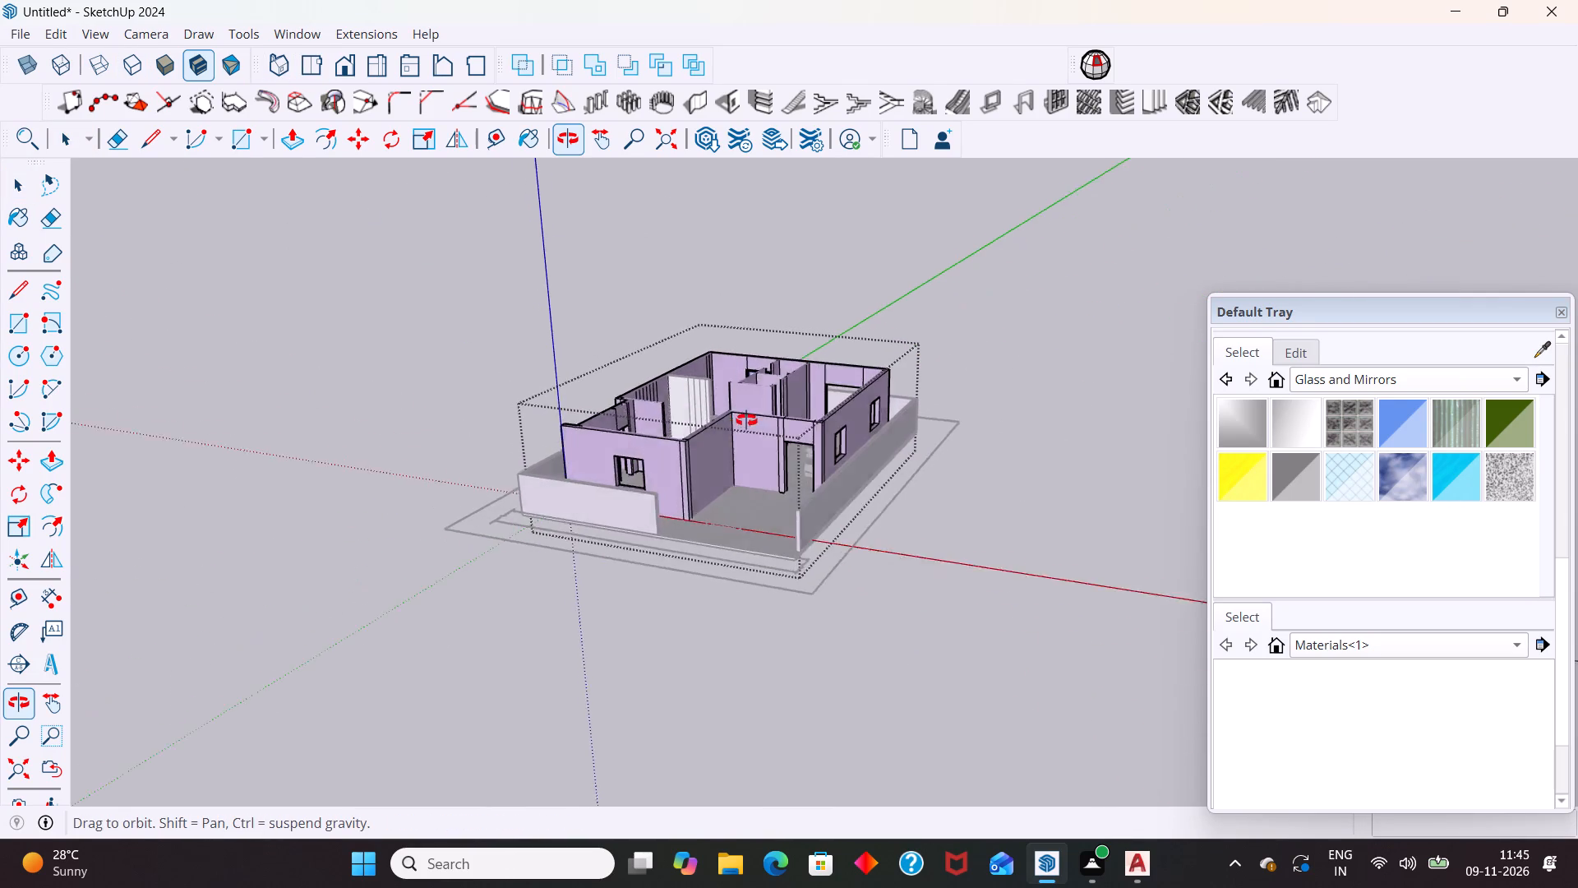
{"action": "middle_click_drag", "start_coordinate": [746, 420], "coordinate": [767, 402]}
{"action": "middle_click_drag", "start_coordinate": [813, 528], "coordinate": [1027, 505]}
{"action": "middle_click_drag", "start_coordinate": [667, 466], "coordinate": [902, 519]}
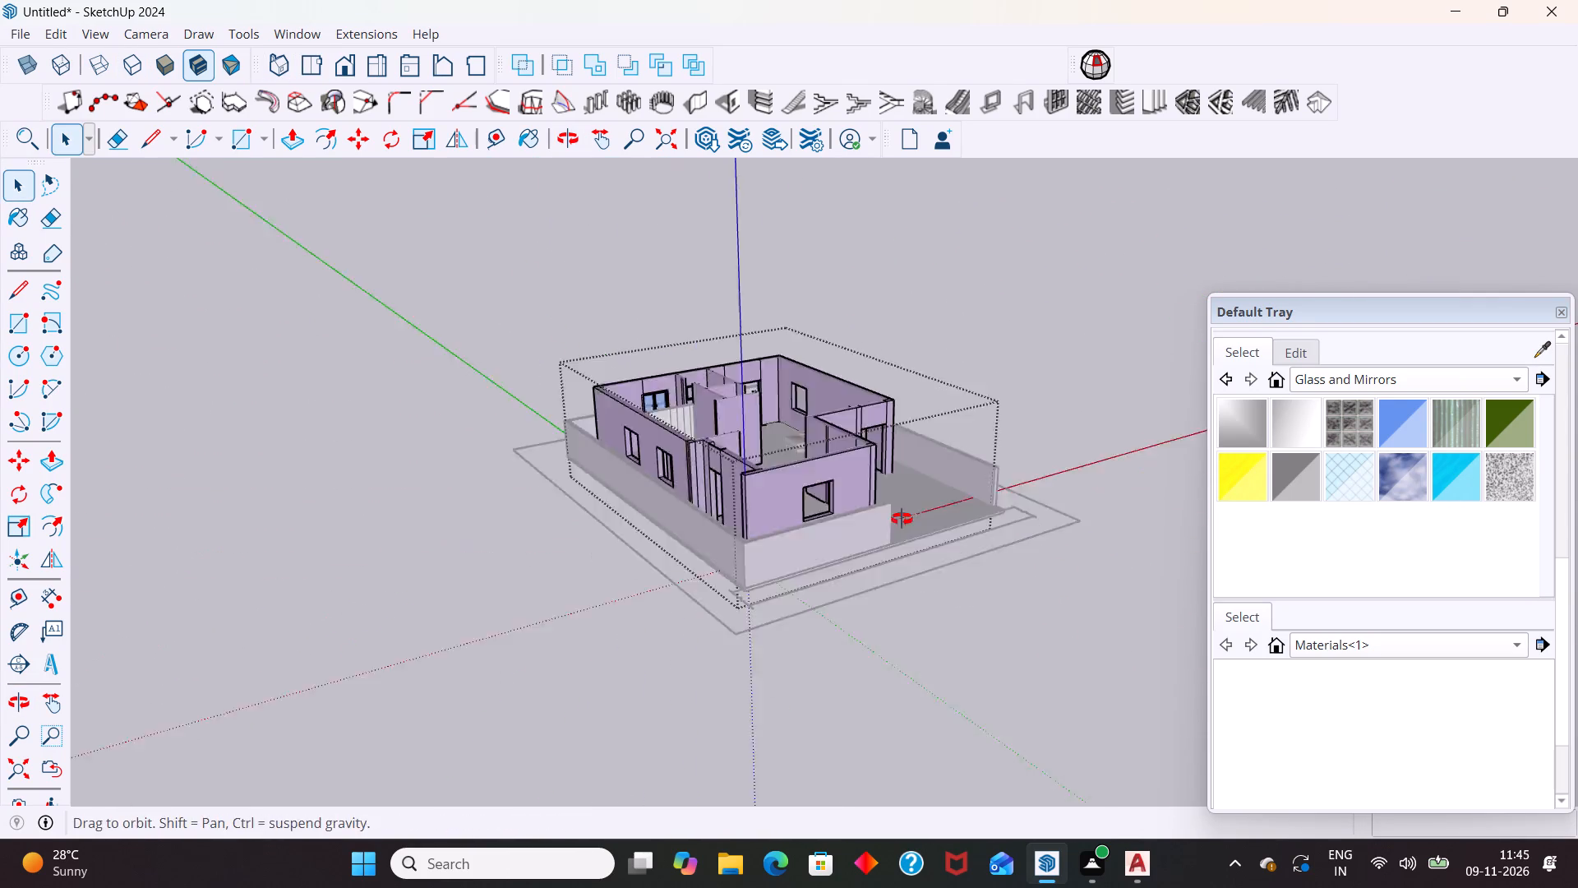
{"action": "middle_click_drag", "start_coordinate": [902, 519], "coordinate": [1054, 483]}
{"action": "middle_click_drag", "start_coordinate": [796, 497], "coordinate": [996, 499]}
{"action": "scroll", "coordinate": [828, 483], "scroll_direction": "up", "scroll_amount": 4}
{"action": "middle_click_drag", "start_coordinate": [626, 509], "coordinate": [1028, 482]}
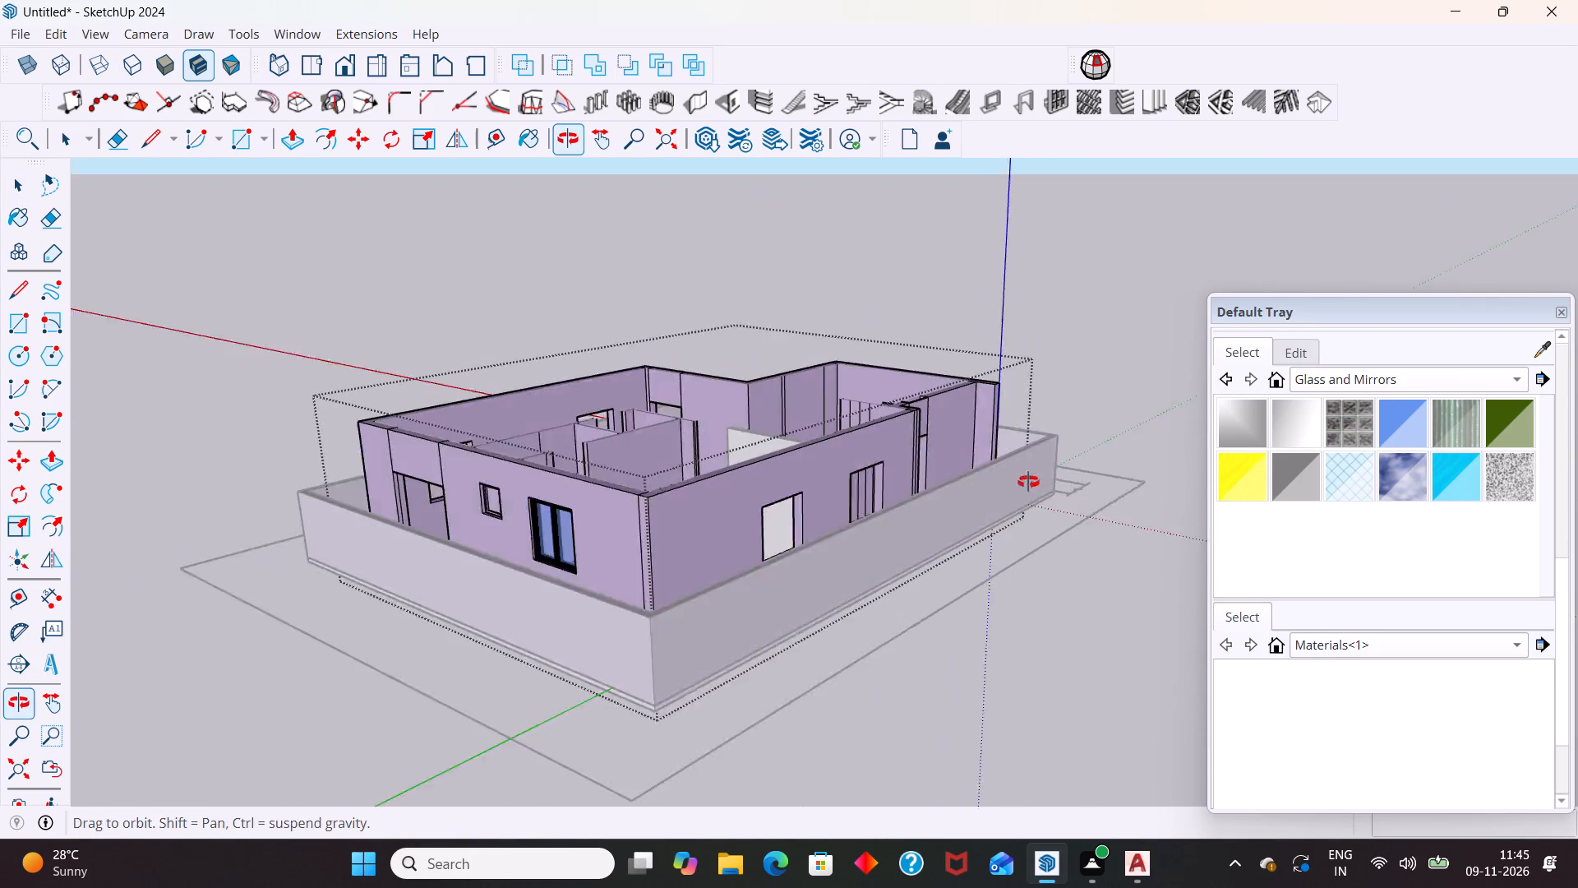
{"action": "middle_click_drag", "start_coordinate": [1028, 482], "coordinate": [1029, 482]}
{"action": "middle_click_drag", "start_coordinate": [625, 526], "coordinate": [885, 538]}
{"action": "scroll", "coordinate": [681, 539], "scroll_direction": "up", "scroll_amount": 10}
{"action": "left_click", "coordinate": [649, 545]}
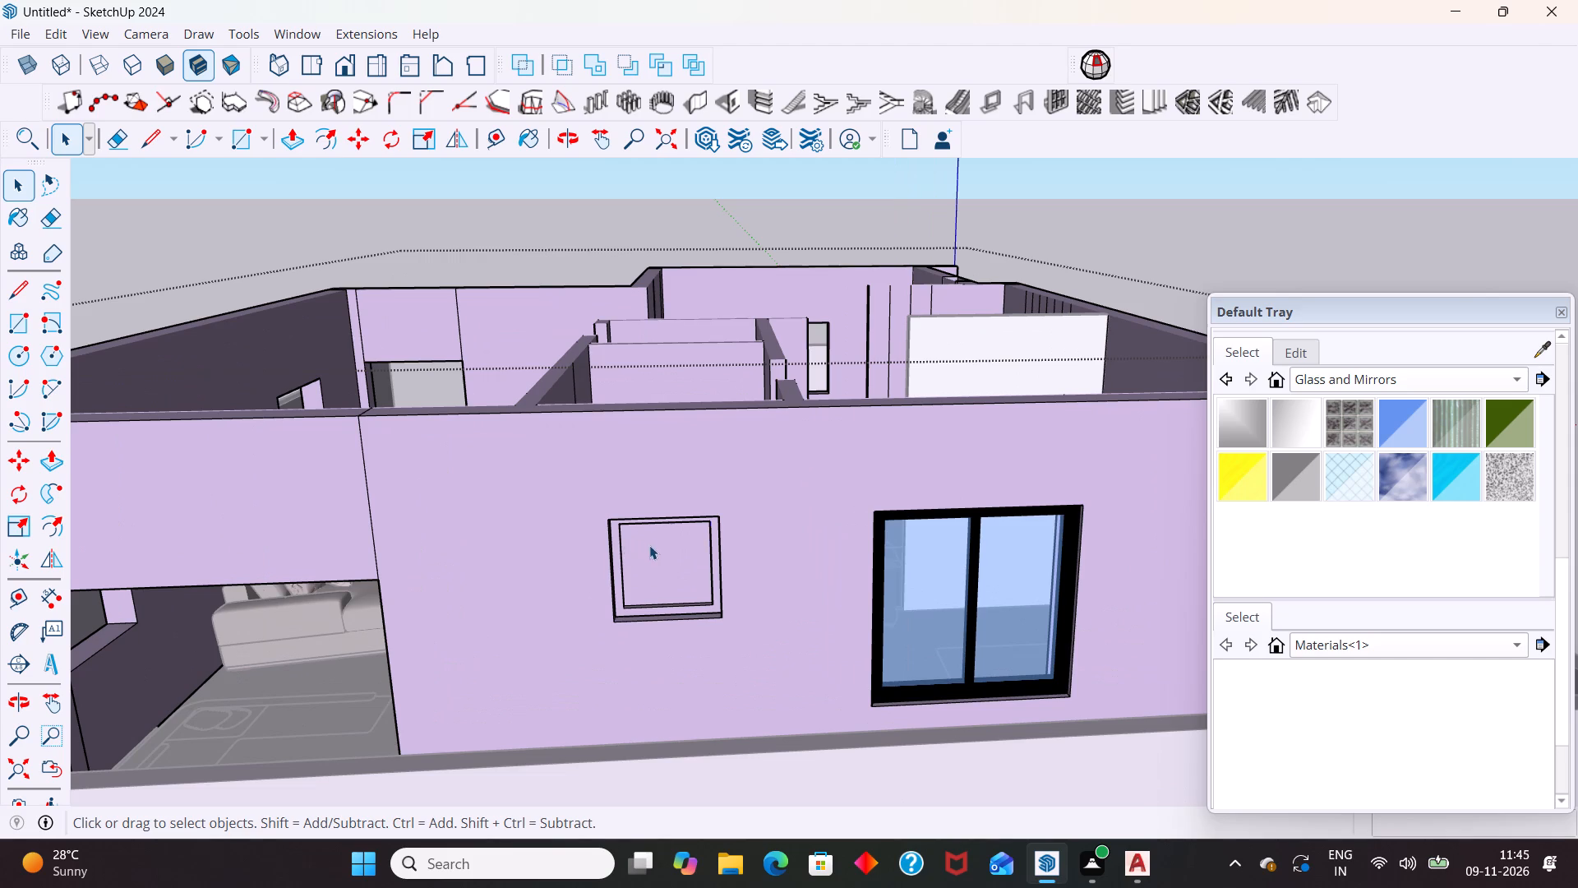
{"action": "scroll", "coordinate": [700, 644], "scroll_direction": "up", "scroll_amount": 10}
{"action": "double_click", "coordinate": [662, 549]}
{"action": "left_click", "coordinate": [654, 544]}
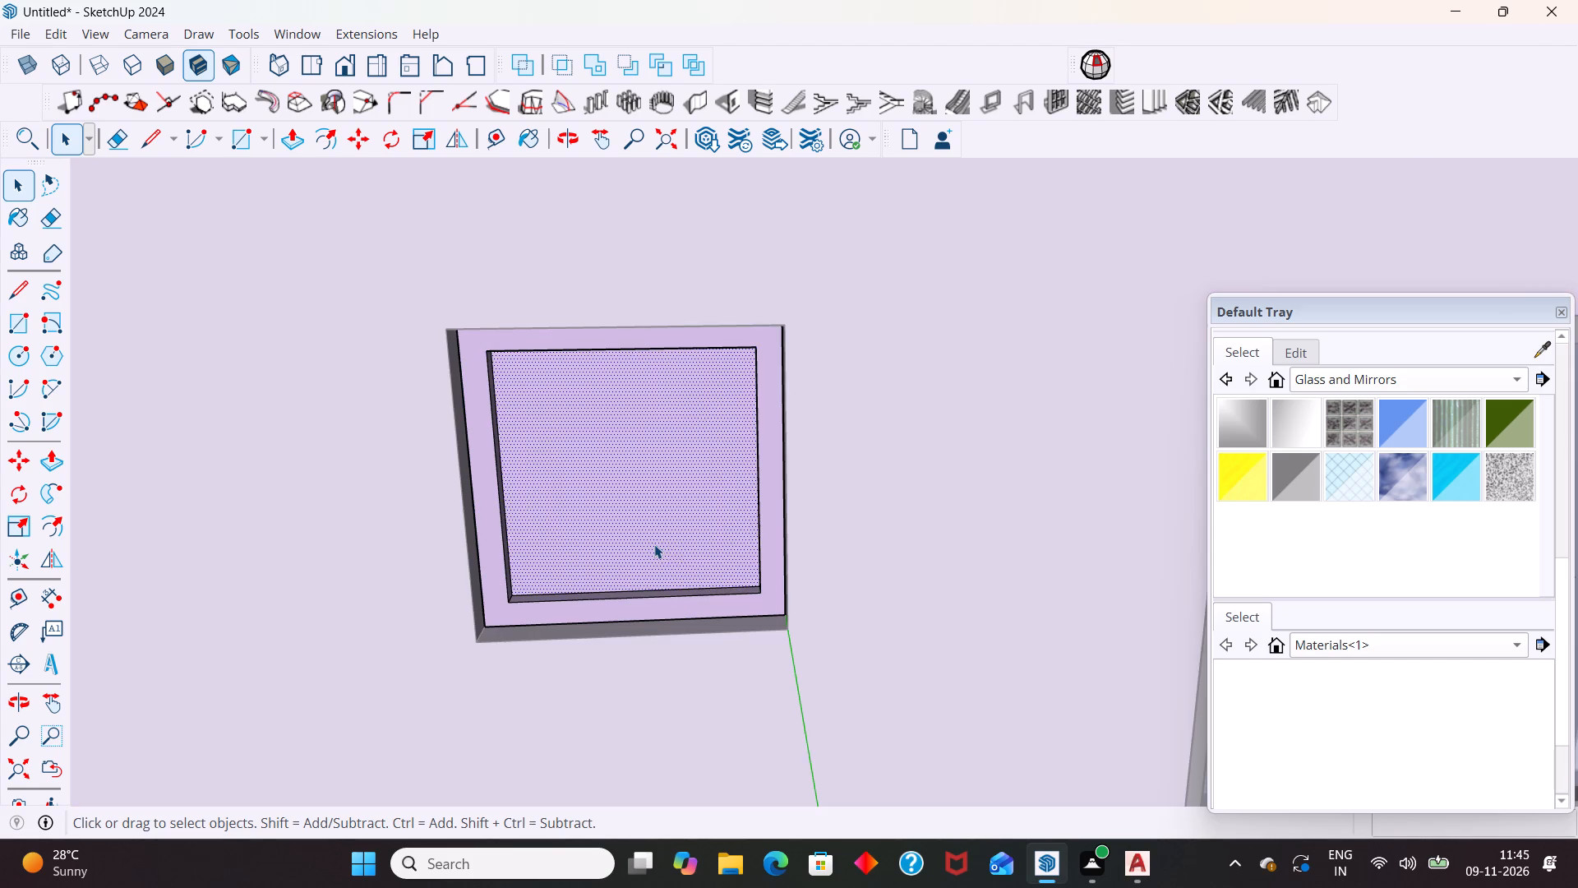
{"action": "middle_click_drag", "start_coordinate": [688, 557], "coordinate": [594, 634]}
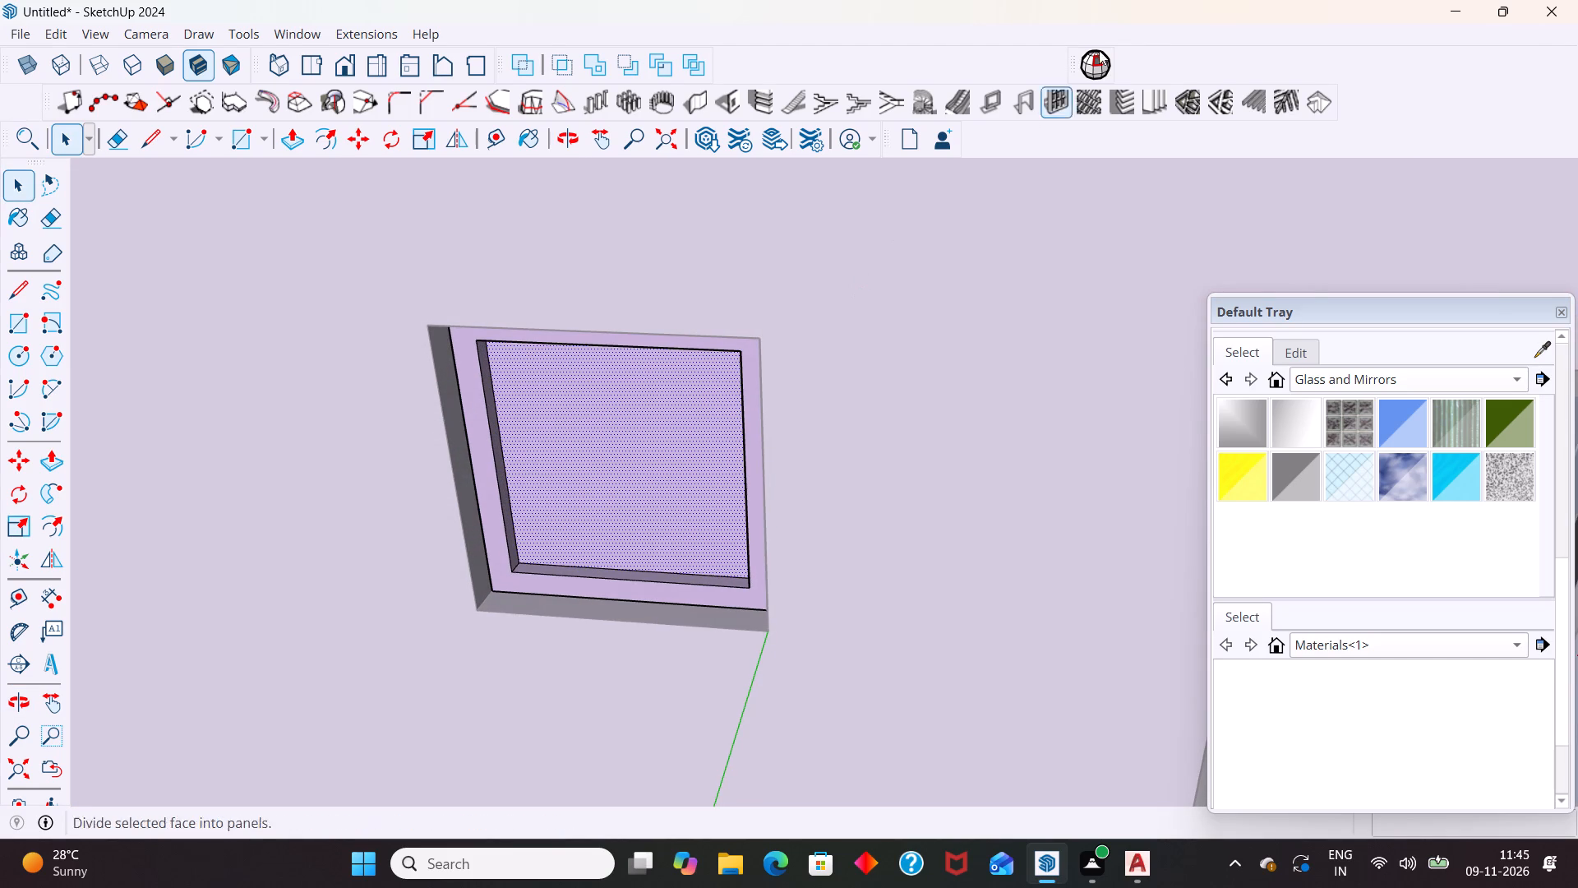
{"action": "left_click", "coordinate": [1115, 84]}
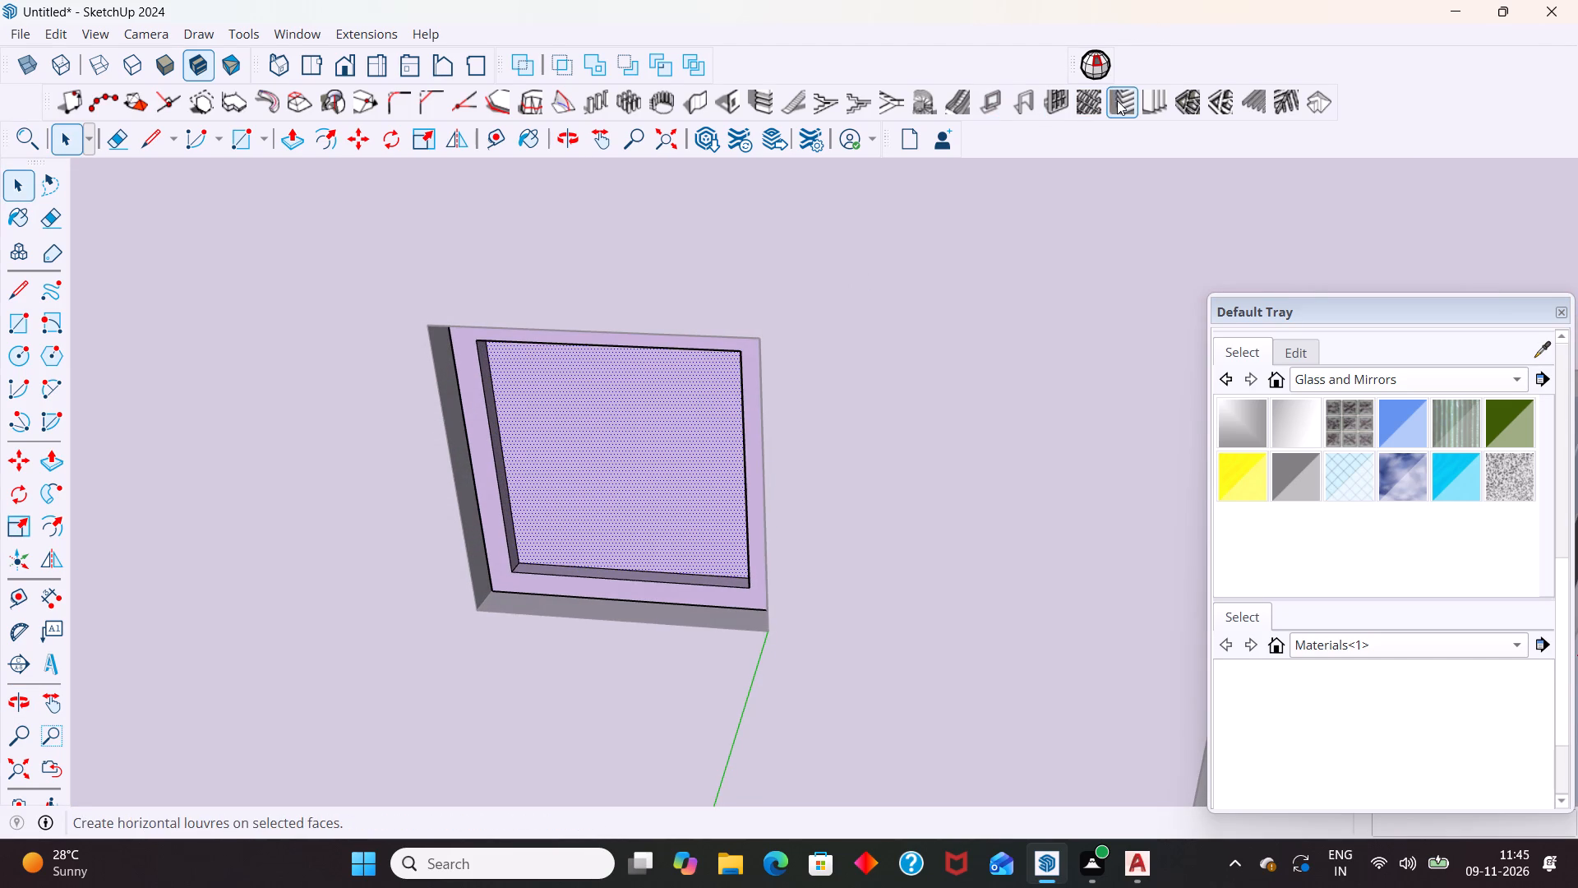
{"action": "left_click", "coordinate": [1117, 100]}
{"action": "left_click", "coordinate": [356, 332]}
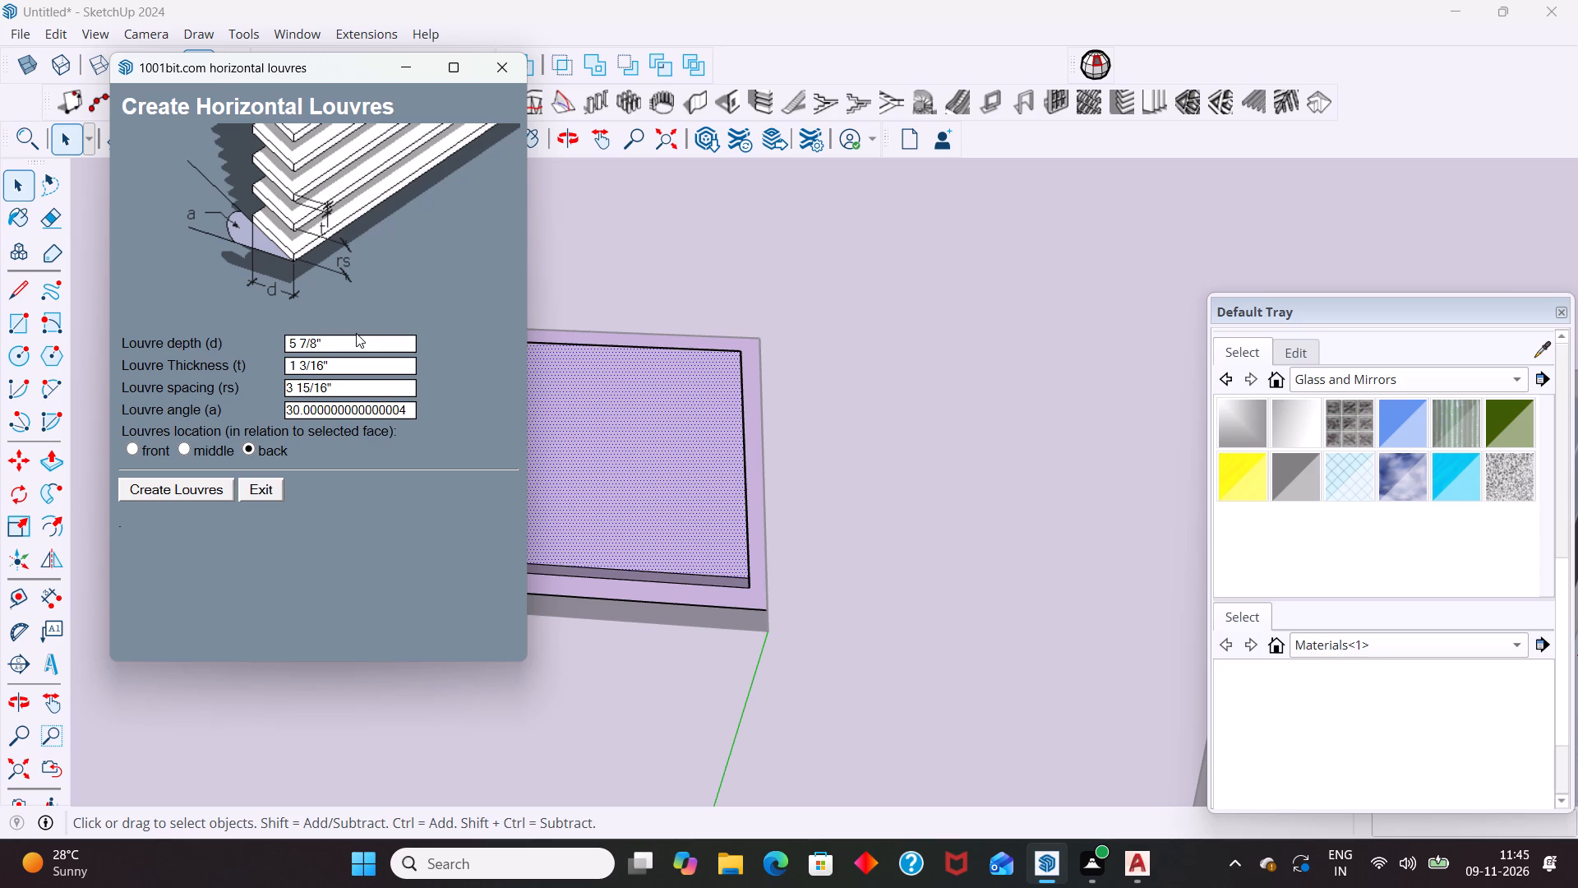
{"action": "left_click", "coordinate": [359, 340]}
{"action": "key", "text": "BackSpace"}
{"action": "type", "text": "3\""}
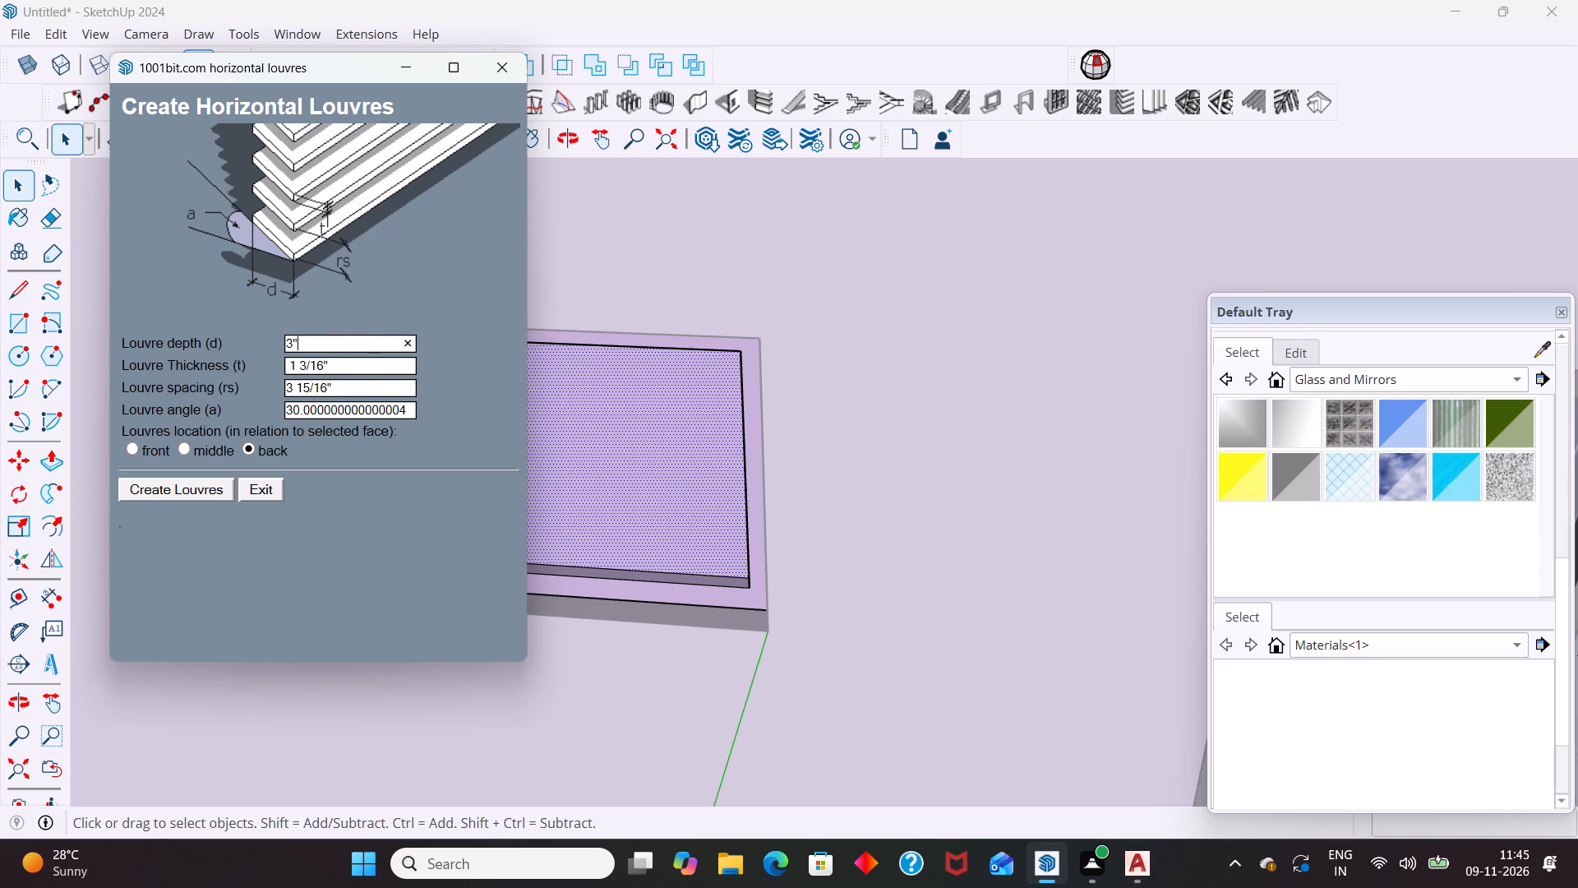
{"action": "left_click", "coordinate": [367, 366]}
{"action": "key", "text": "BackSpace"}
{"action": "key", "text": "5"}
{"action": "type", "text": "MM"}
{"action": "left_click", "coordinate": [387, 391]}
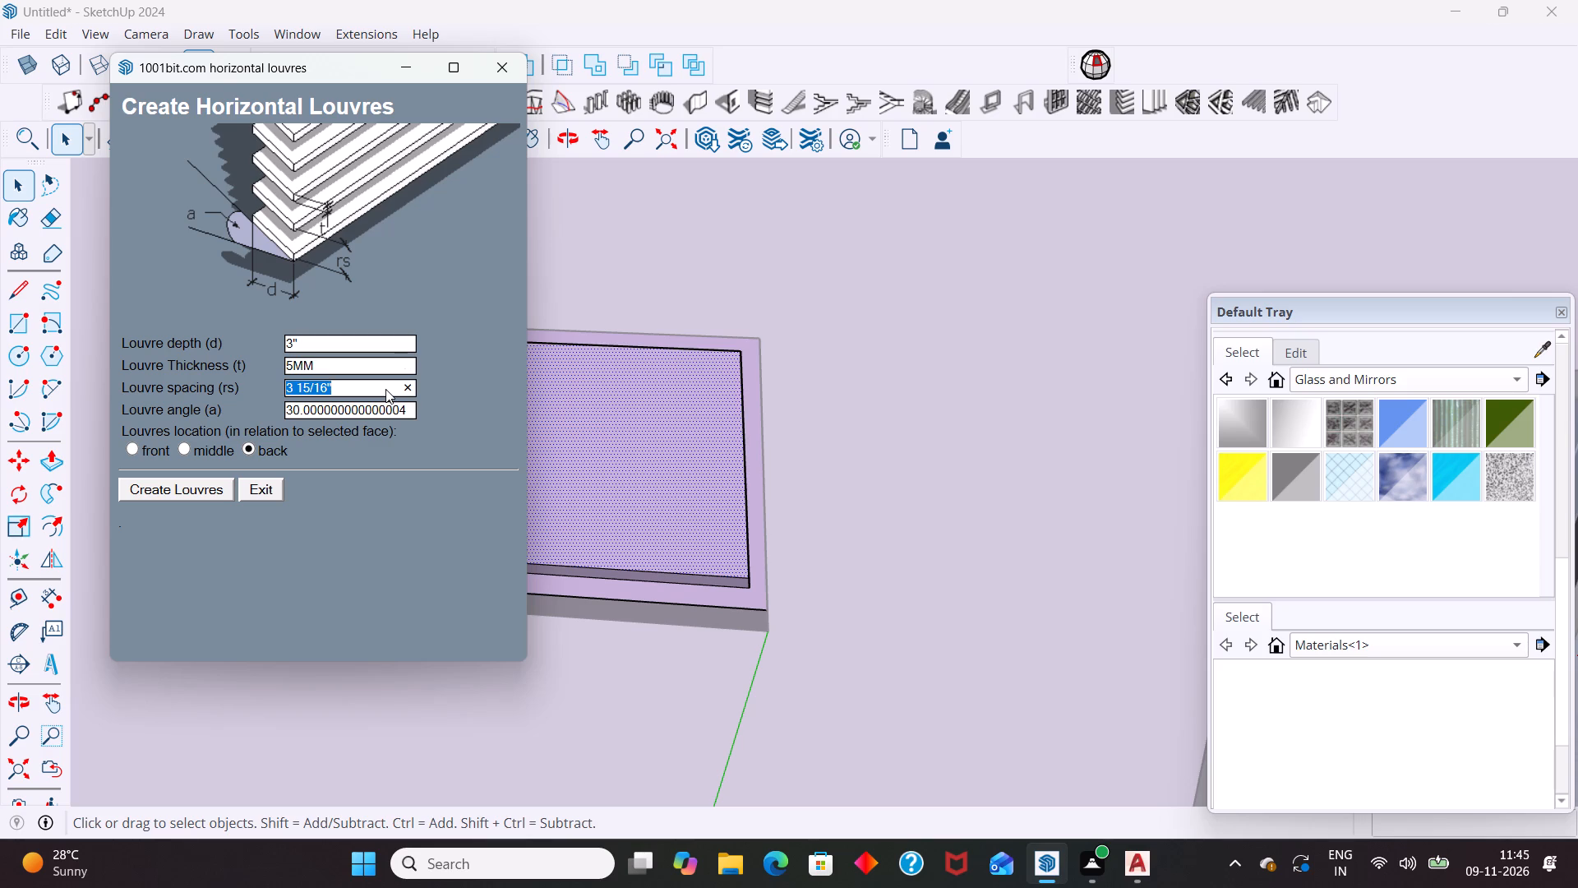
{"action": "key", "text": "BackSpace"}
{"action": "type", "text": "2.5\""}
{"action": "left_click", "coordinate": [183, 451]}
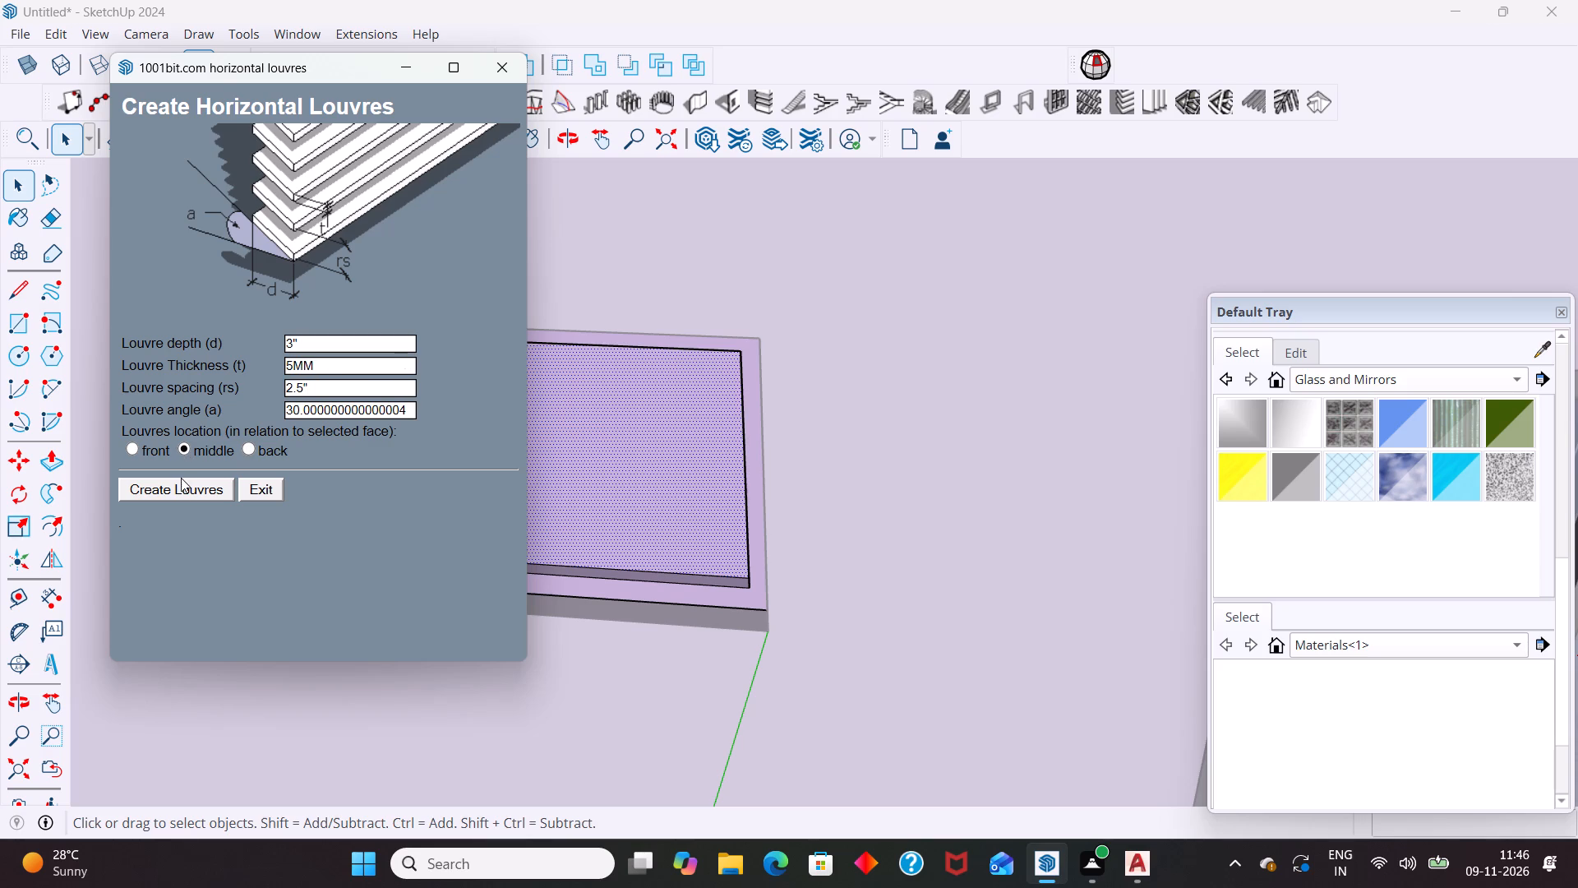
{"action": "left_click", "coordinate": [183, 488]}
{"action": "key", "text": "space"}
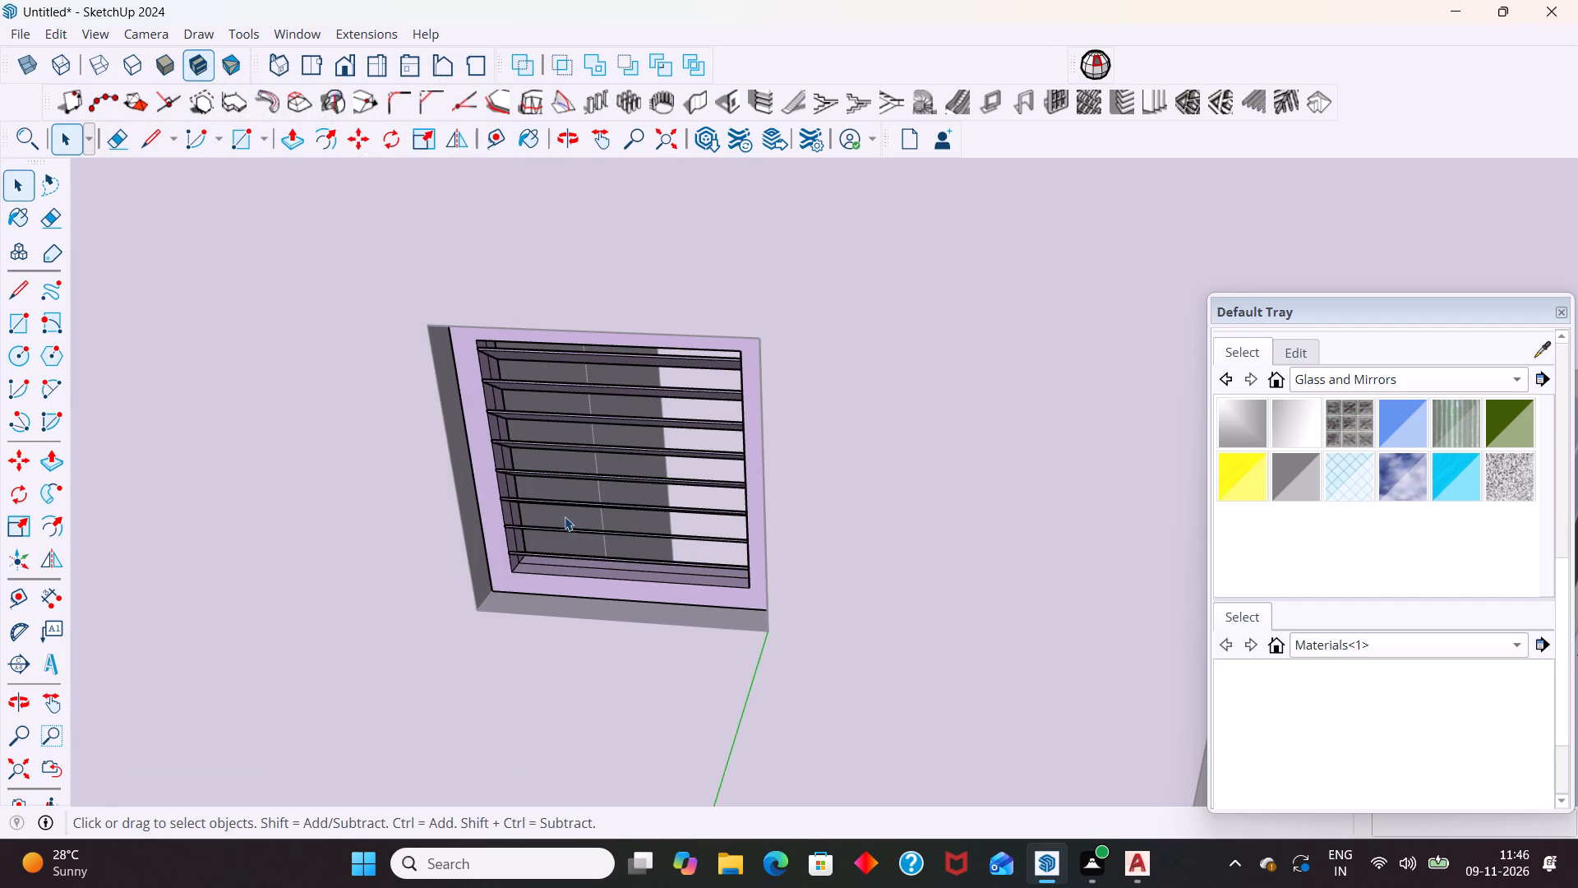
Open the small louvred window's frame group, paint its frame face with black from Colors-Named, and exit the group.
{"action": "middle_click_drag", "start_coordinate": [579, 517], "coordinate": [768, 450]}
{"action": "scroll", "coordinate": [576, 449], "scroll_direction": "down", "scroll_amount": 12}
{"action": "scroll", "coordinate": [925, 441], "scroll_direction": "up", "scroll_amount": 3}
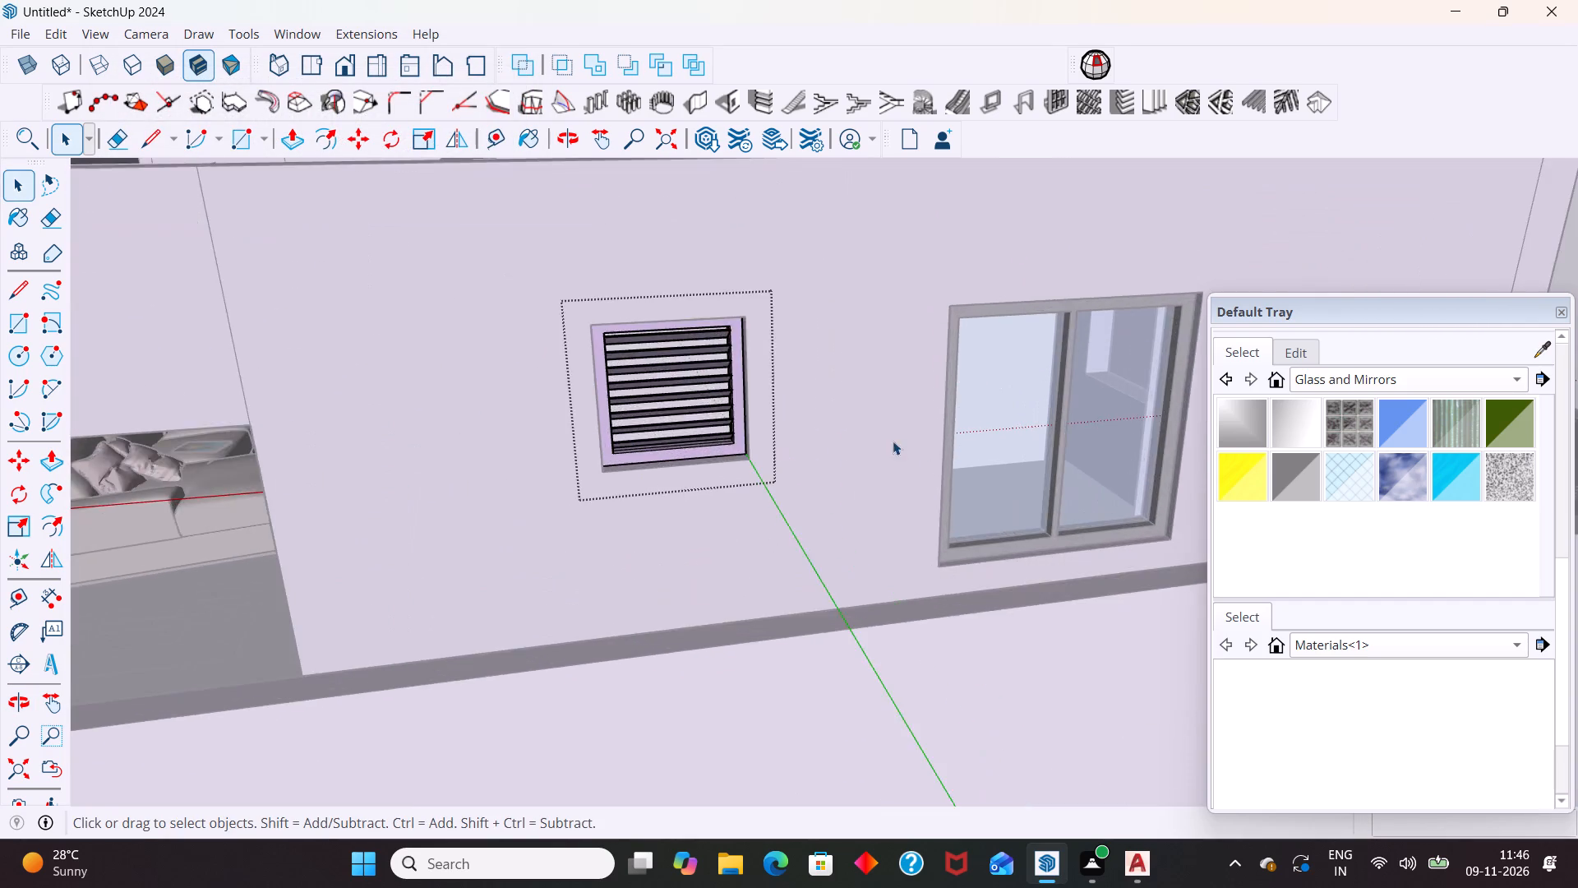
{"action": "scroll", "coordinate": [893, 441], "scroll_direction": "up", "scroll_amount": 6}
{"action": "left_click", "coordinate": [690, 437]}
{"action": "double_click", "coordinate": [696, 442]}
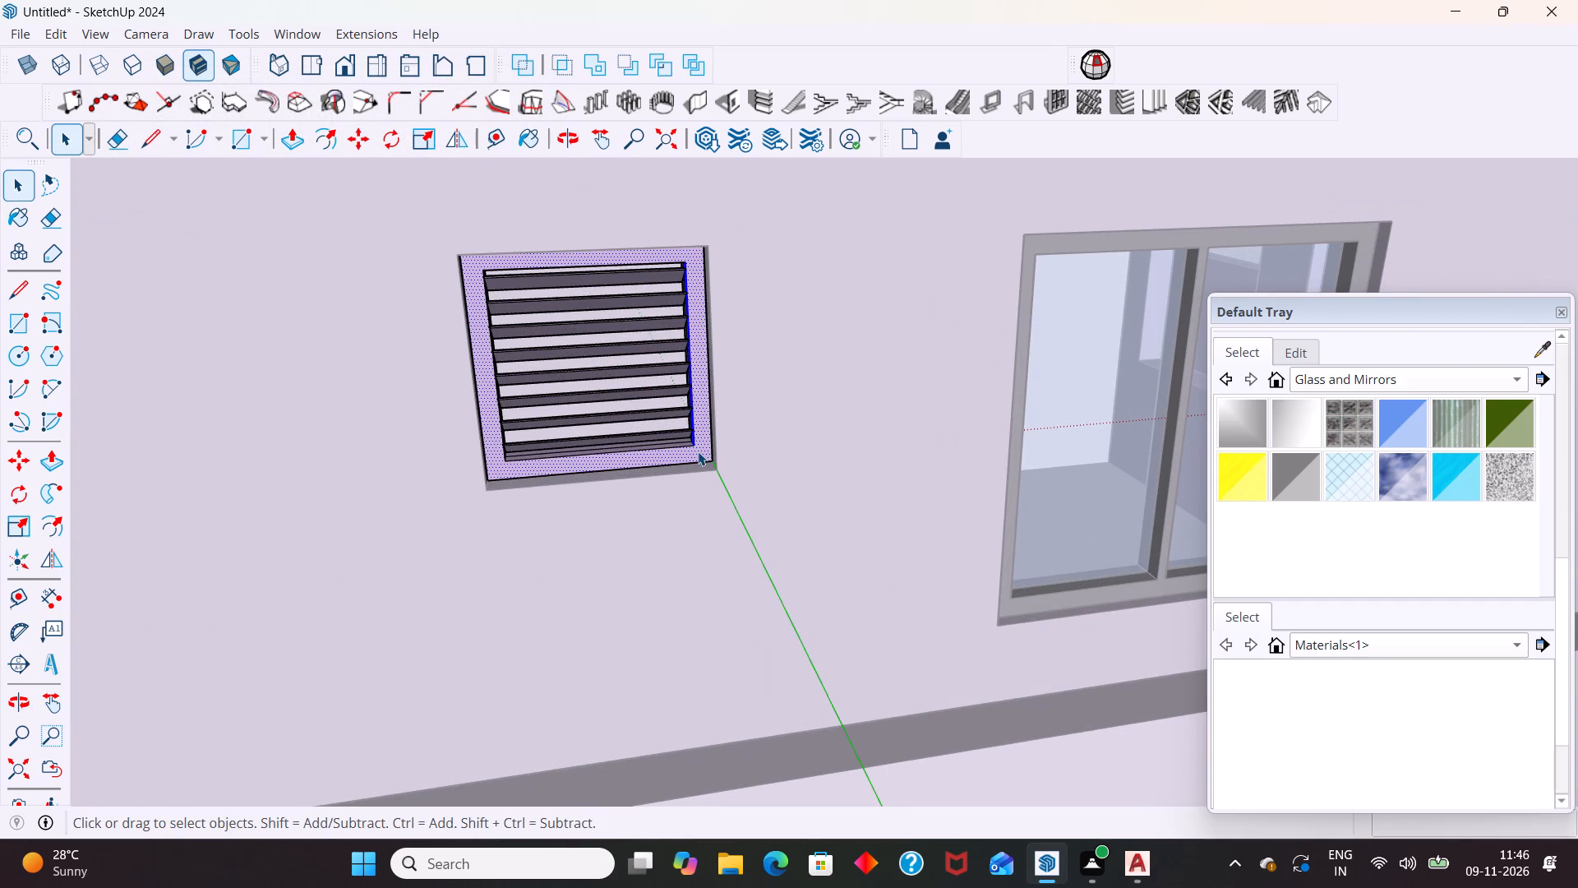
{"action": "left_click", "coordinate": [698, 451]}
{"action": "scroll", "coordinate": [518, 477], "scroll_direction": "down", "scroll_amount": 12}
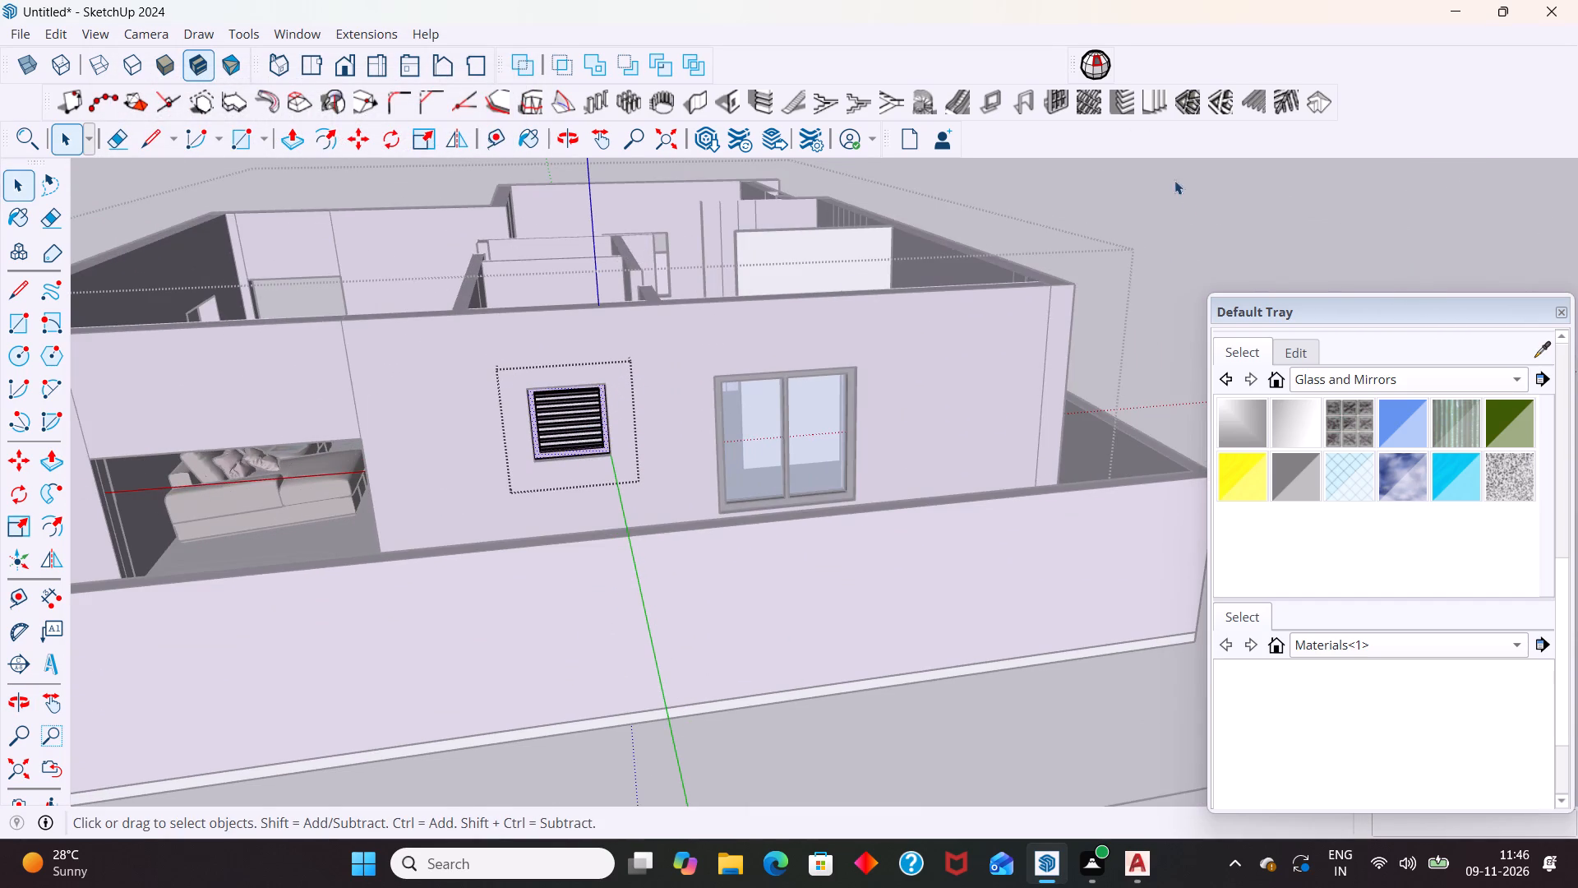
{"action": "left_click", "coordinate": [1187, 205]}
{"action": "scroll", "coordinate": [681, 439], "scroll_direction": "up", "scroll_amount": 9}
{"action": "left_click", "coordinate": [574, 450]}
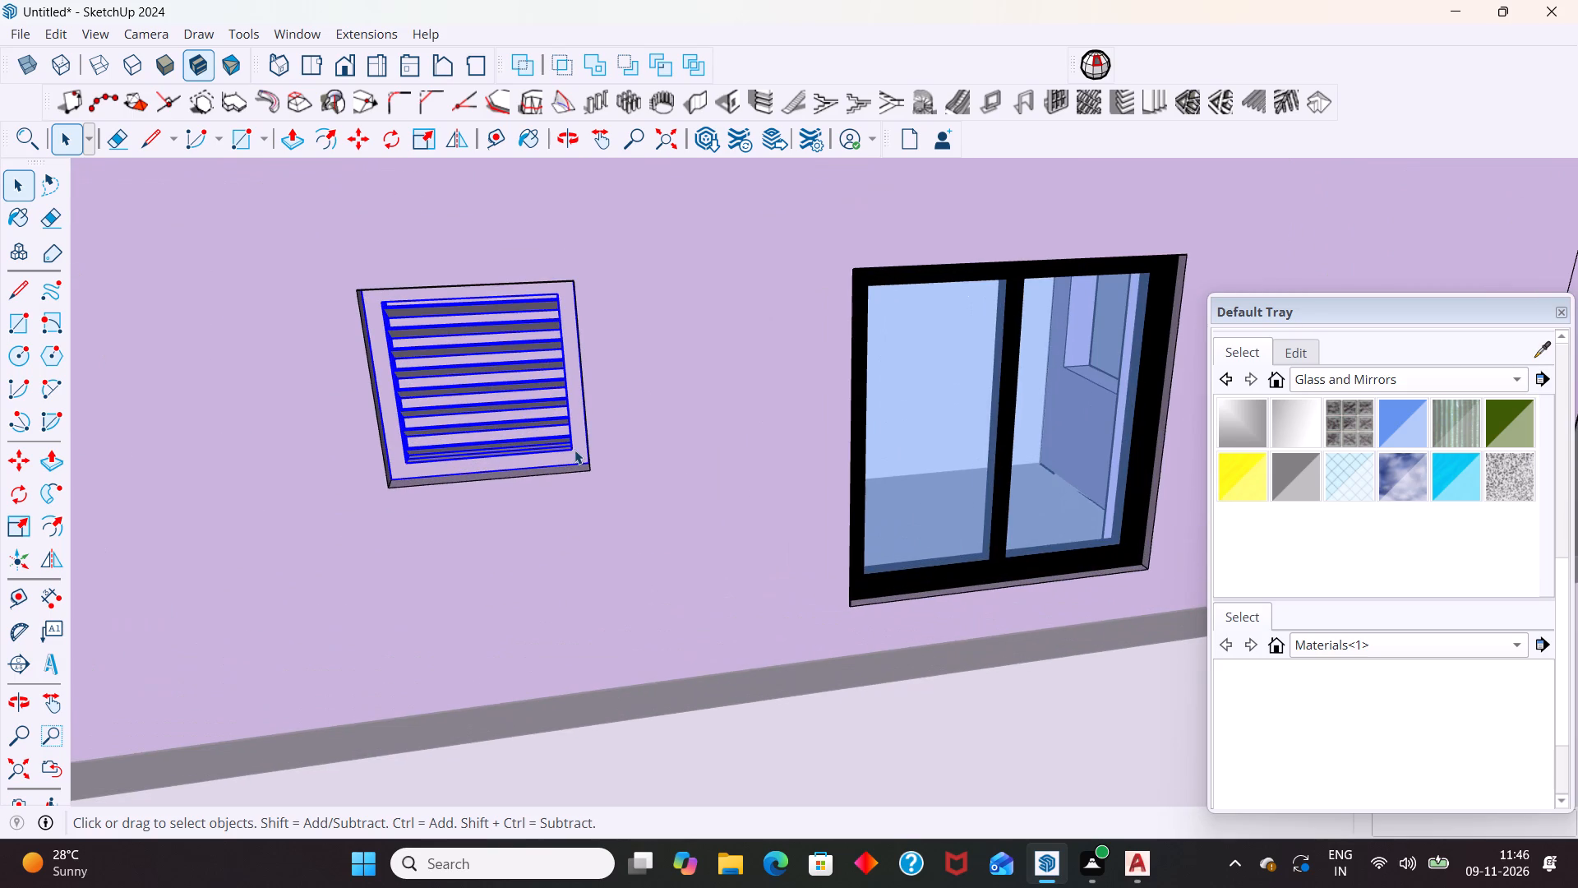
{"action": "scroll", "coordinate": [579, 434], "scroll_direction": "up", "scroll_amount": 3}
{"action": "left_click", "coordinate": [581, 437]}
{"action": "double_click", "coordinate": [575, 437]}
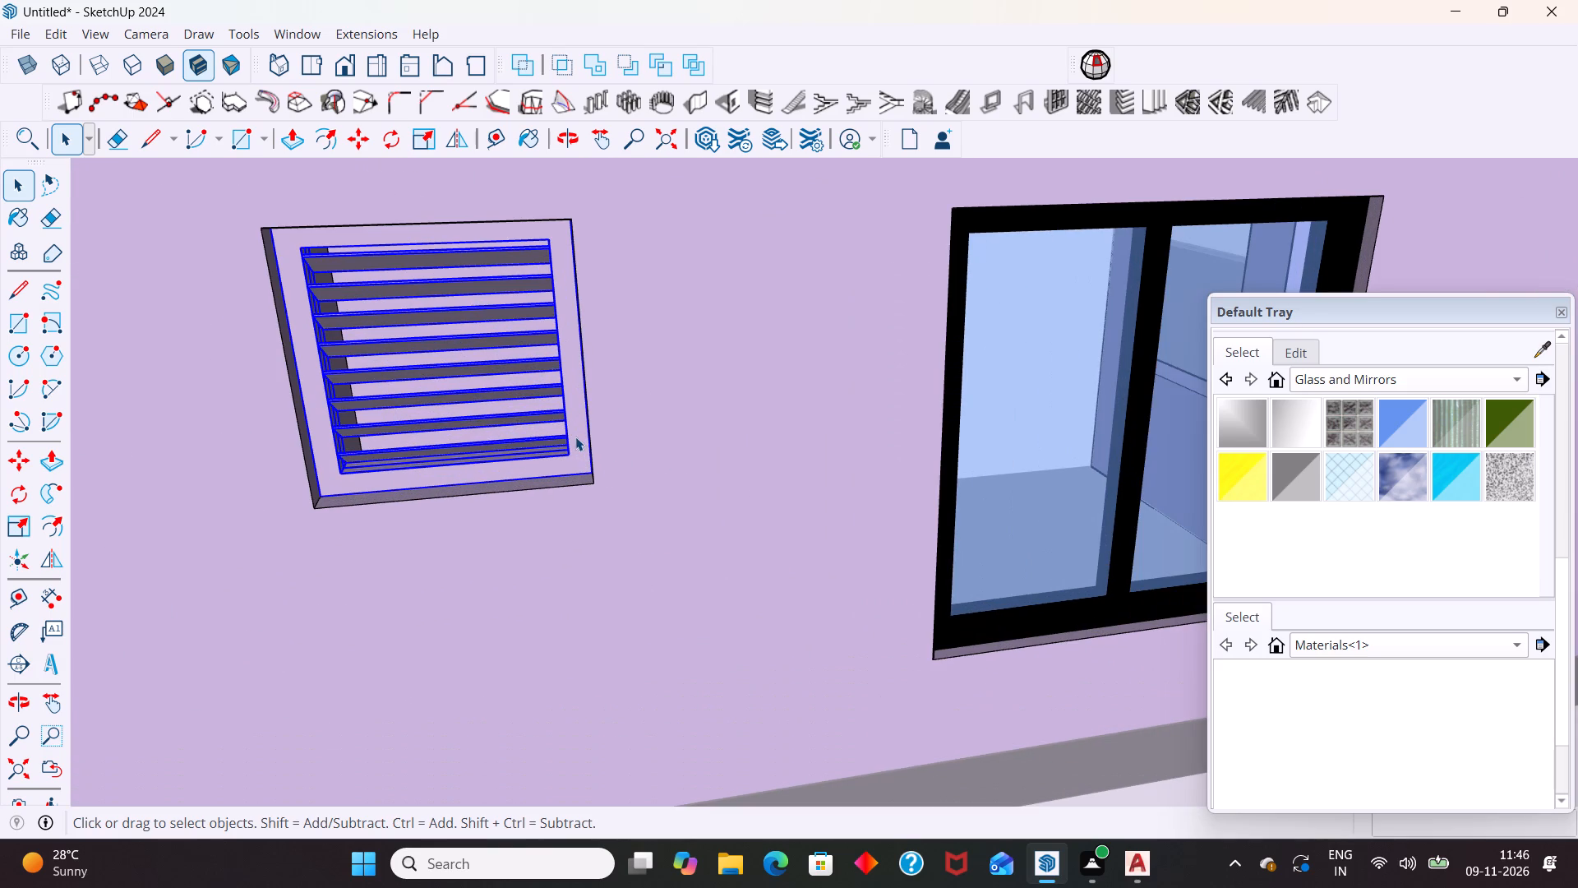
{"action": "left_click", "coordinate": [575, 437]}
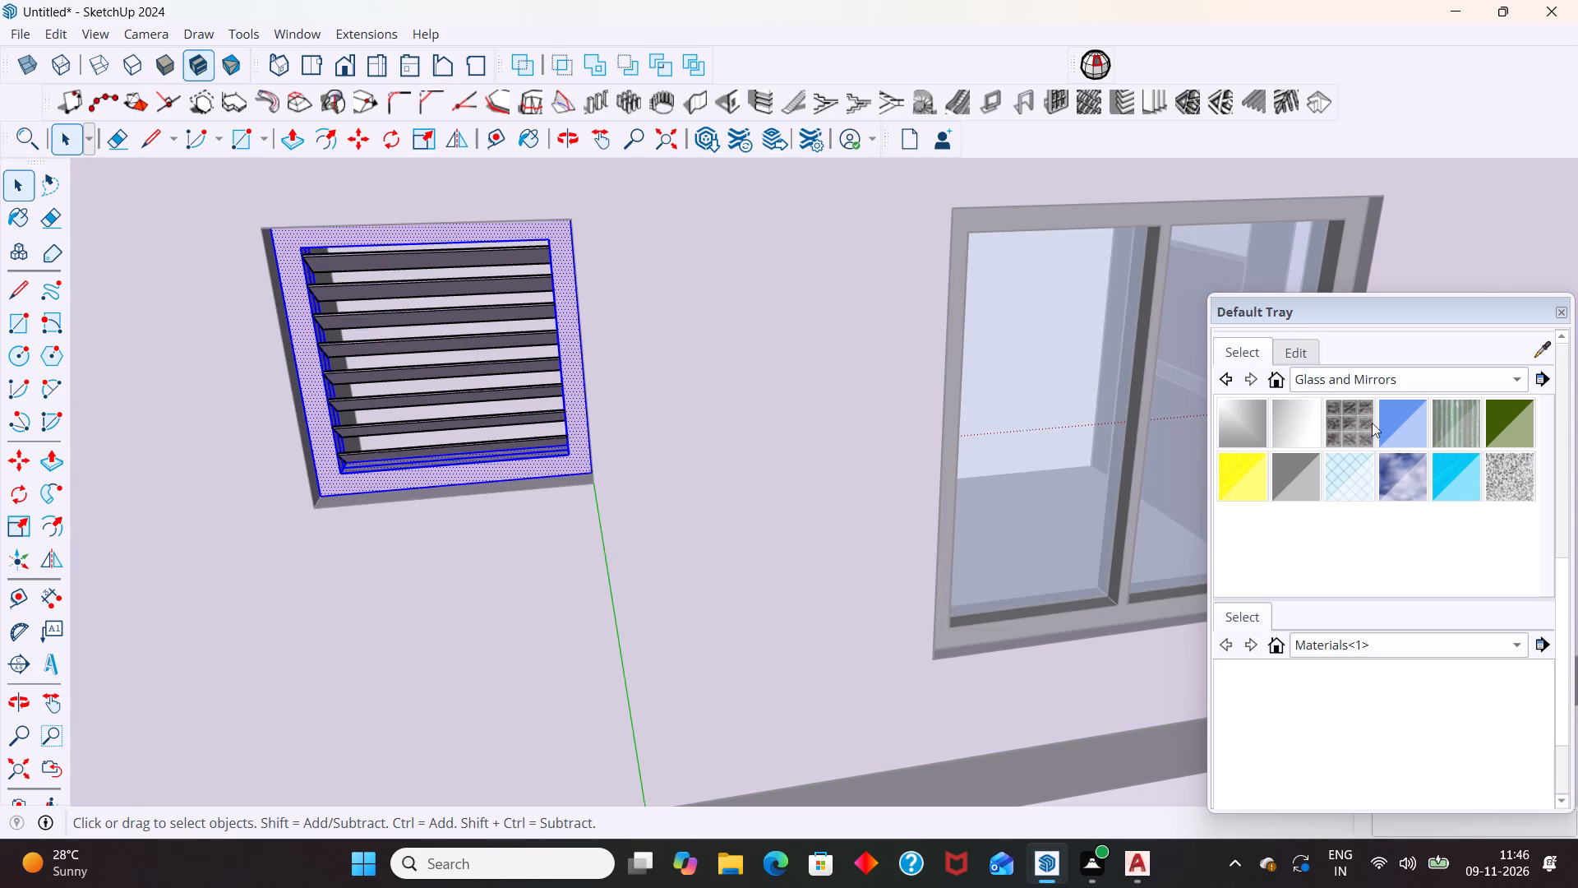
{"action": "left_click", "coordinate": [1384, 381]}
{"action": "scroll", "coordinate": [1365, 437], "scroll_direction": "down", "scroll_amount": 4}
{"action": "left_click", "coordinate": [1413, 352]}
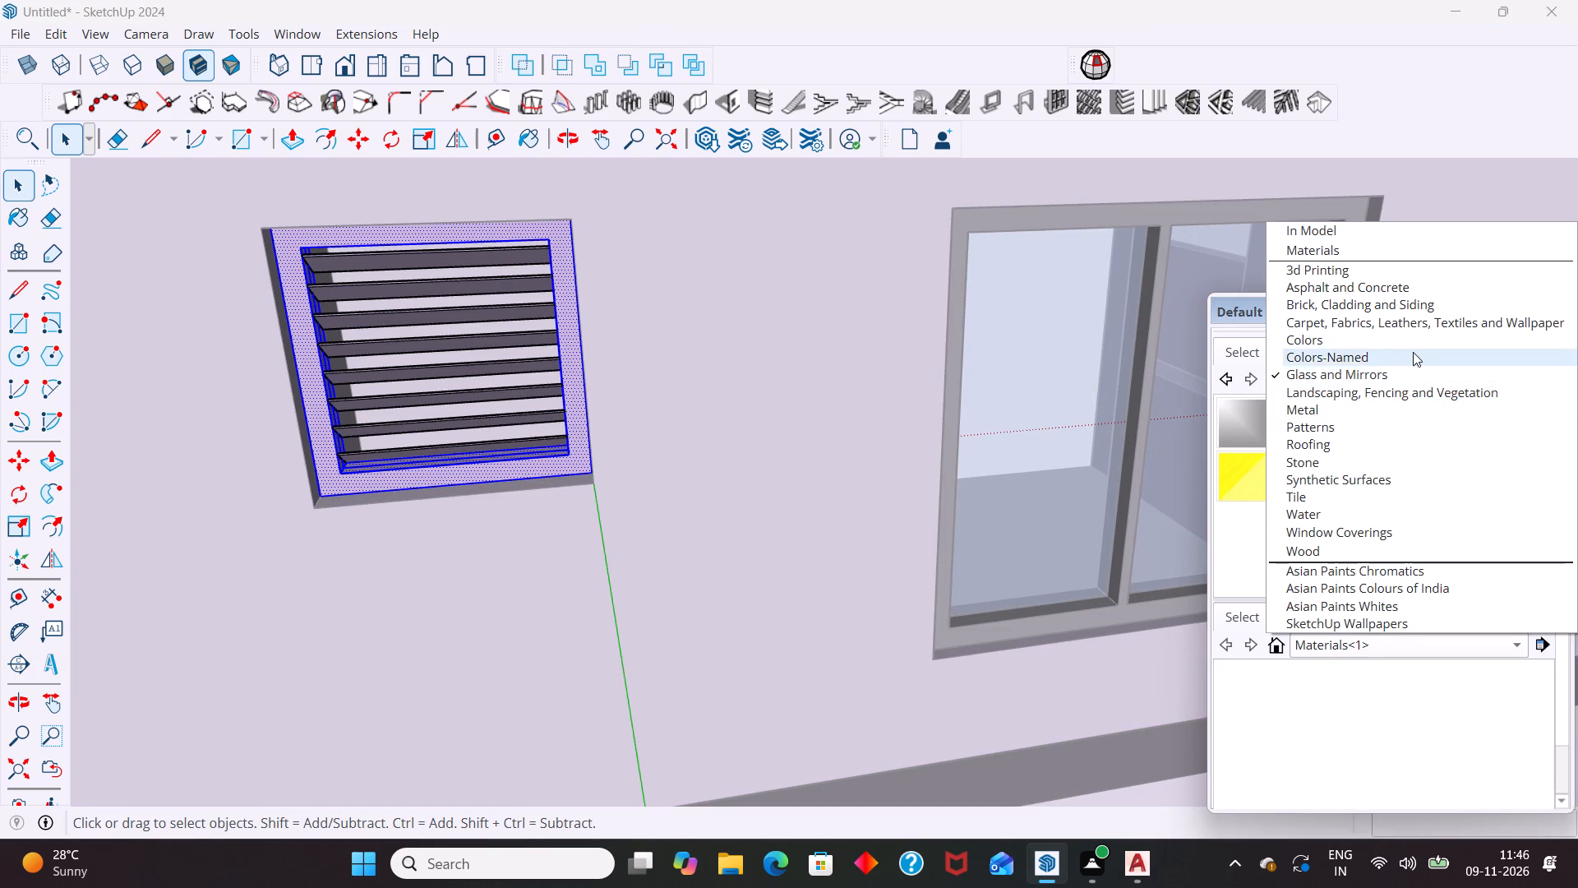
{"action": "scroll", "coordinate": [1411, 466], "scroll_direction": "down", "scroll_amount": 18}
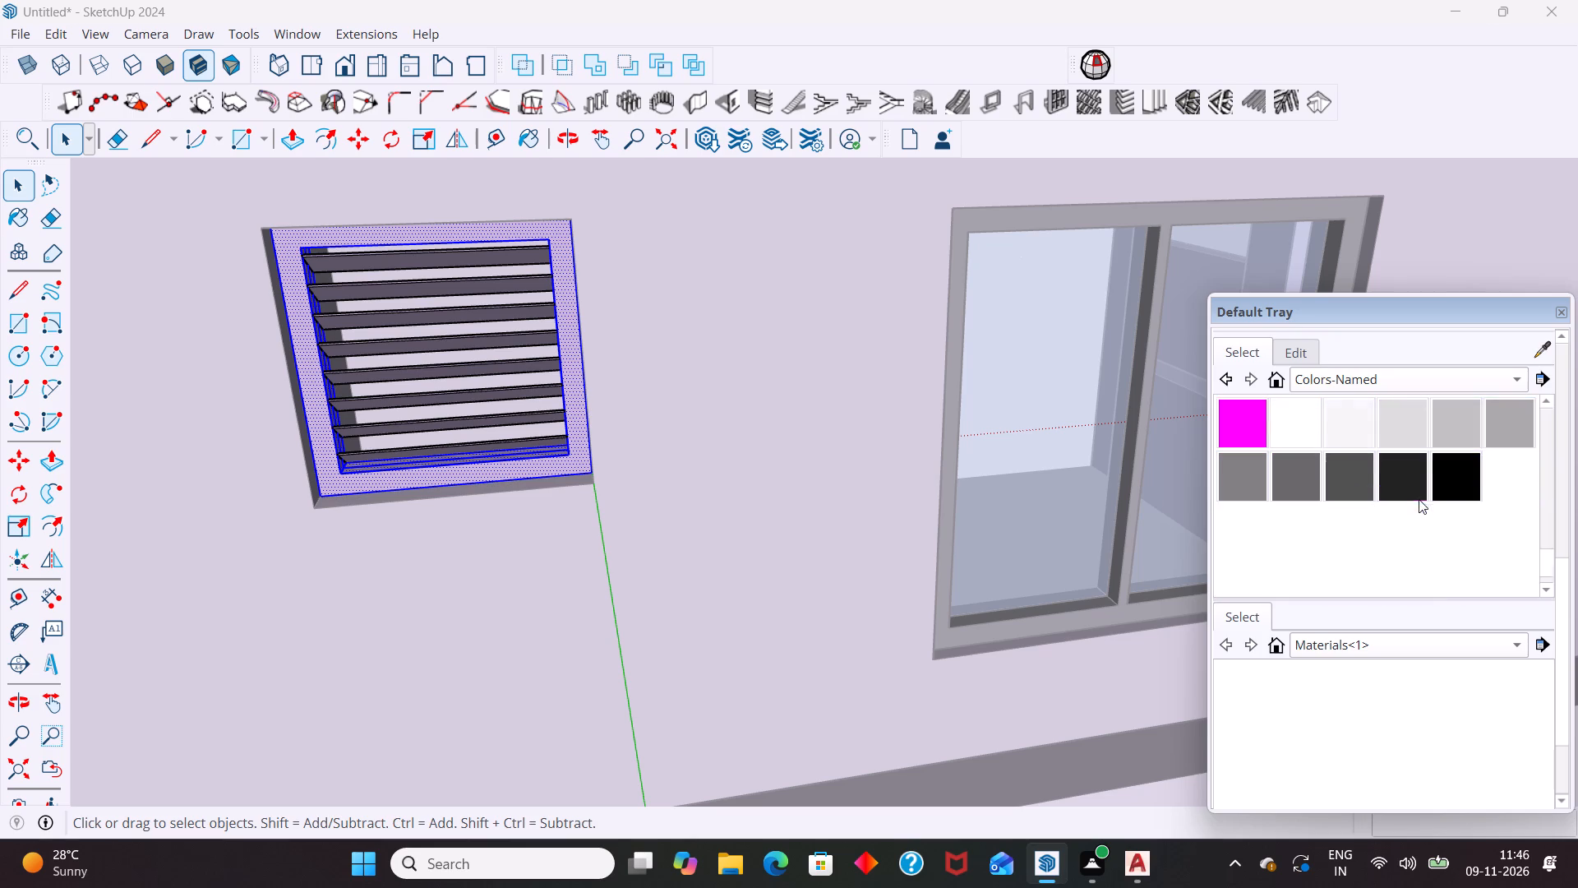
{"action": "scroll", "coordinate": [1419, 499], "scroll_direction": "down", "scroll_amount": 6}
{"action": "left_click", "coordinate": [1460, 423]}
{"action": "scroll", "coordinate": [581, 298], "scroll_direction": "up", "scroll_amount": 4}
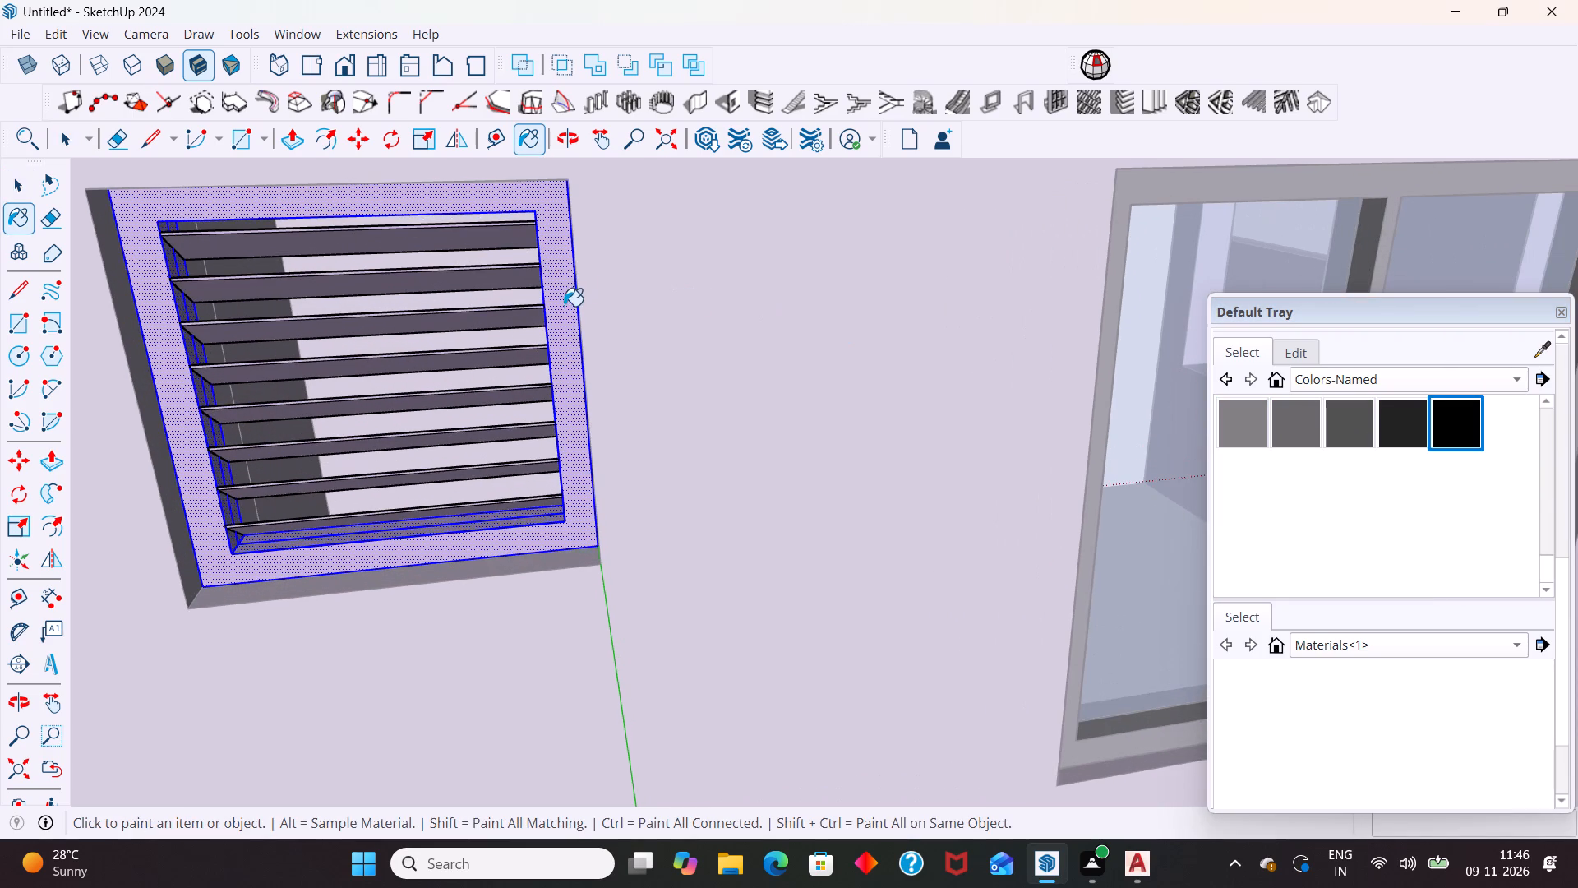
{"action": "left_click", "coordinate": [562, 306]}
{"action": "key", "text": "space"}
{"action": "scroll", "coordinate": [757, 335], "scroll_direction": "down", "scroll_amount": 13}
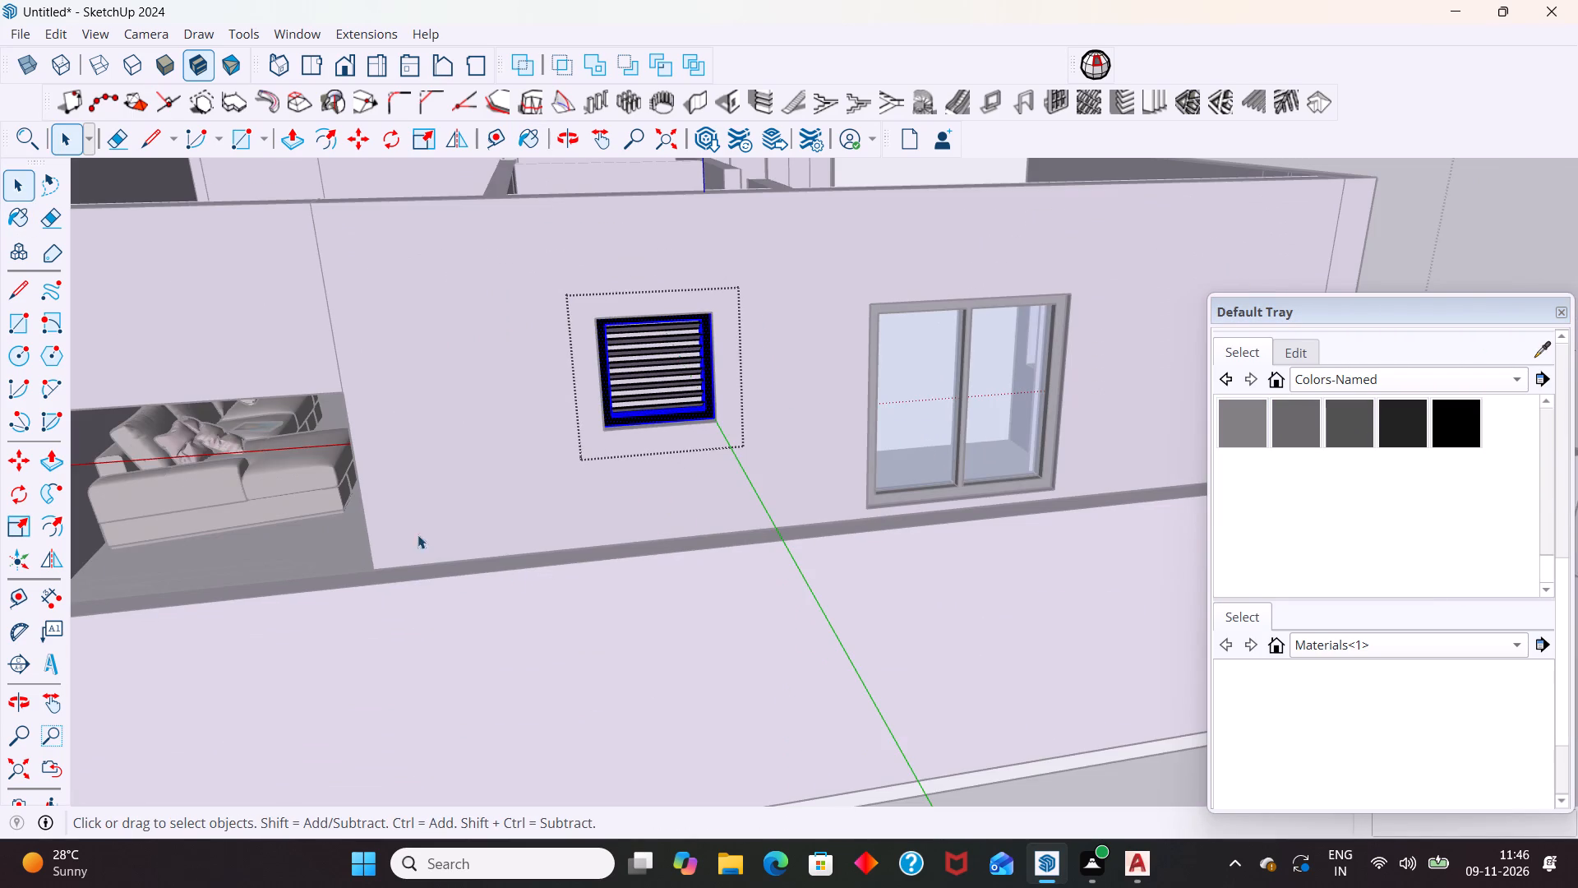
{"action": "left_click", "coordinate": [281, 493]}
Draw a vertical rectangle about 4' wide filling the window opening nearest the corner on the adjacent outer wall, midway through the wall's thickness.
{"action": "scroll", "coordinate": [775, 375], "scroll_direction": "up", "scroll_amount": 4}
{"action": "middle_click_drag", "start_coordinate": [639, 396], "coordinate": [660, 502]}
{"action": "scroll", "coordinate": [695, 391], "scroll_direction": "down", "scroll_amount": 6}
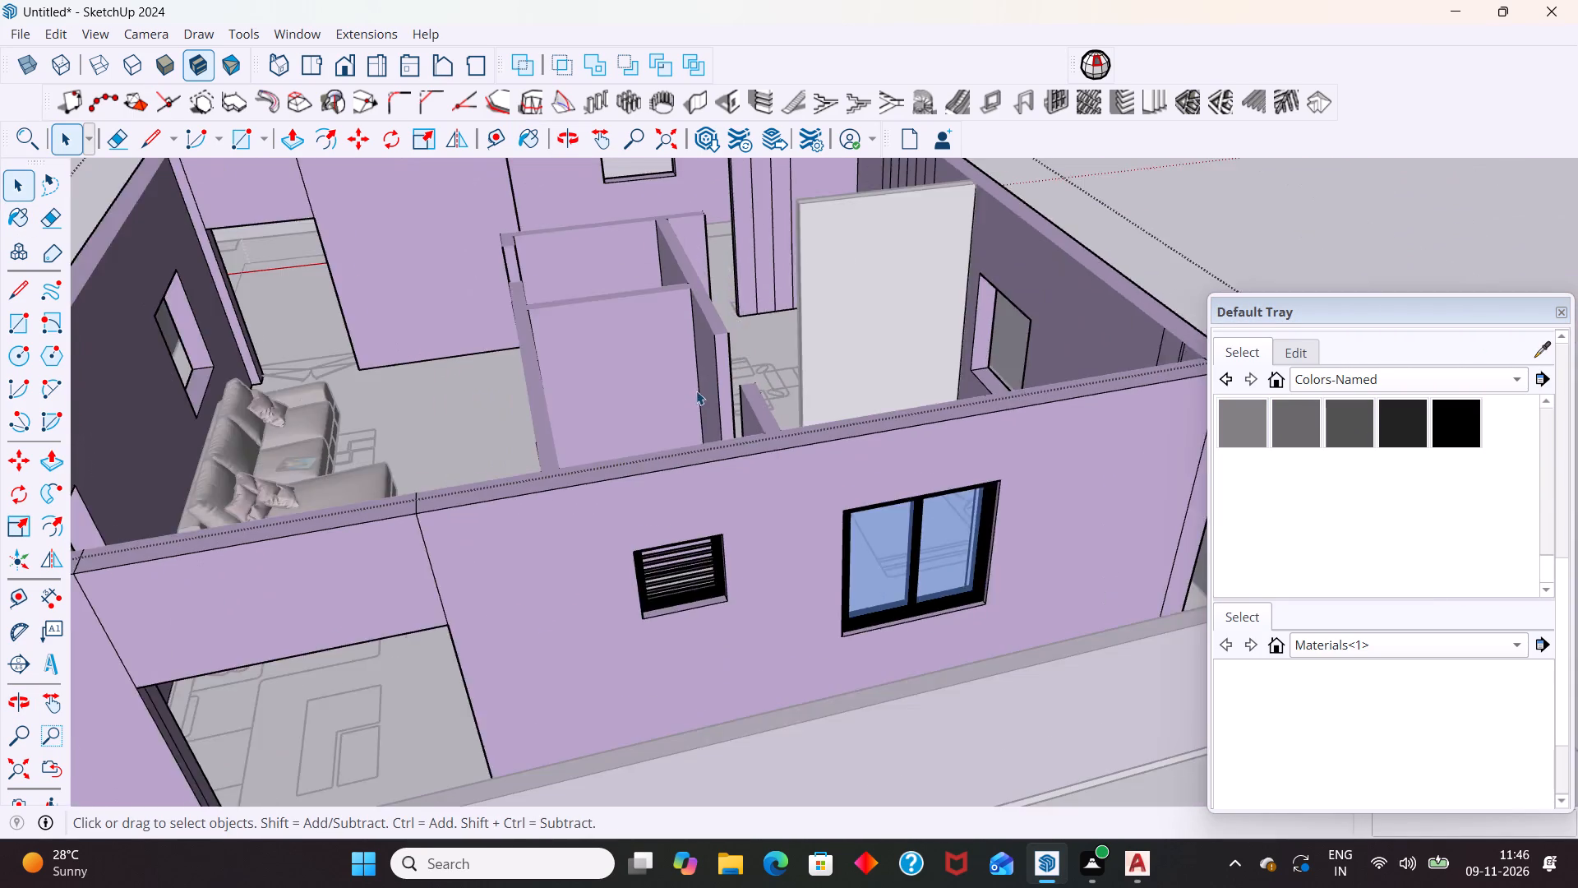
{"action": "scroll", "coordinate": [701, 373], "scroll_direction": "down", "scroll_amount": 11}
{"action": "middle_click_drag", "start_coordinate": [625, 430], "coordinate": [866, 363]}
{"action": "middle_click_drag", "start_coordinate": [637, 473], "coordinate": [864, 437]}
{"action": "scroll", "coordinate": [801, 473], "scroll_direction": "up", "scroll_amount": 4}
{"action": "middle_click_drag", "start_coordinate": [717, 508], "coordinate": [717, 531]}
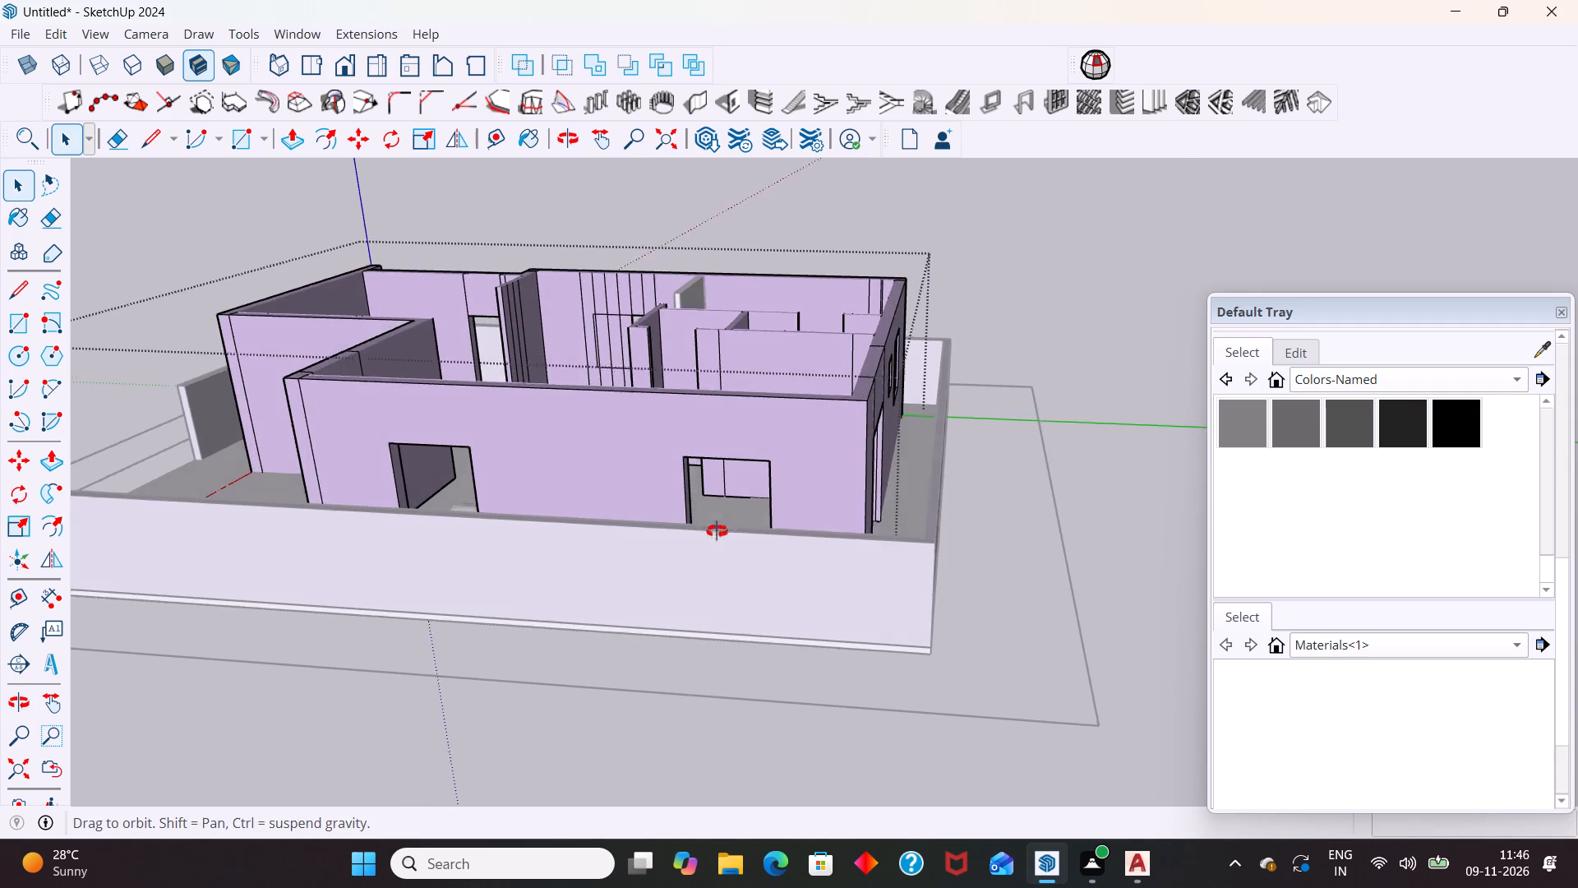
{"action": "middle_click_drag", "start_coordinate": [717, 531], "coordinate": [690, 613]}
{"action": "scroll", "coordinate": [676, 613], "scroll_direction": "up", "scroll_amount": 5}
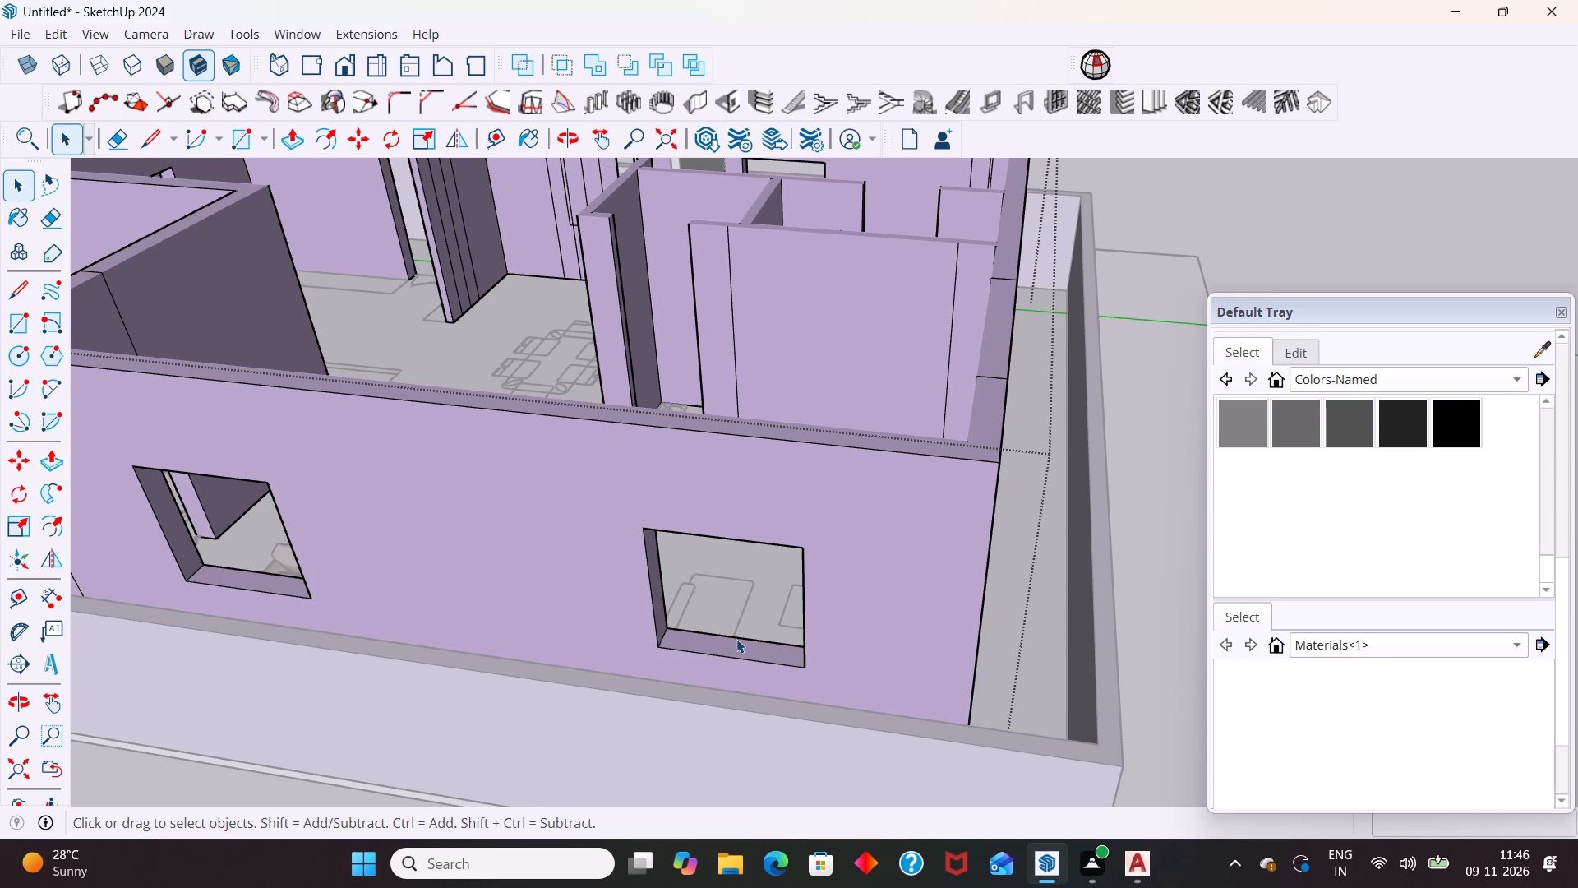
{"action": "scroll", "coordinate": [736, 639], "scroll_direction": "up", "scroll_amount": 2}
{"action": "triple_click", "coordinate": [751, 654]}
{"action": "scroll", "coordinate": [910, 563], "scroll_direction": "down", "scroll_amount": 3}
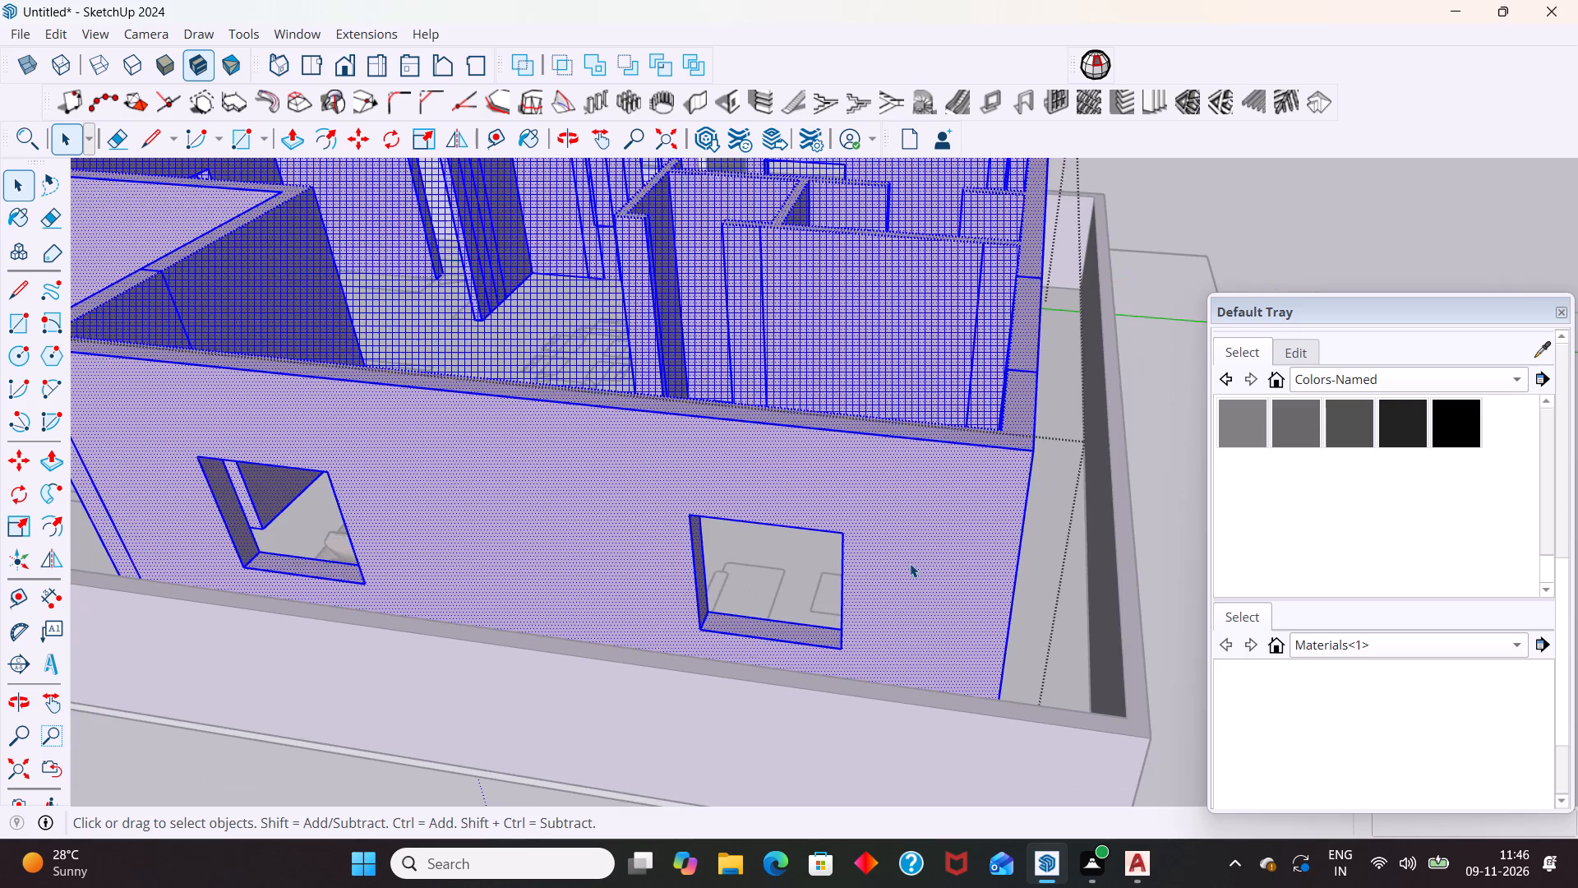
{"action": "double_click", "coordinate": [918, 555]}
{"action": "scroll", "coordinate": [903, 405], "scroll_direction": "down", "scroll_amount": 6}
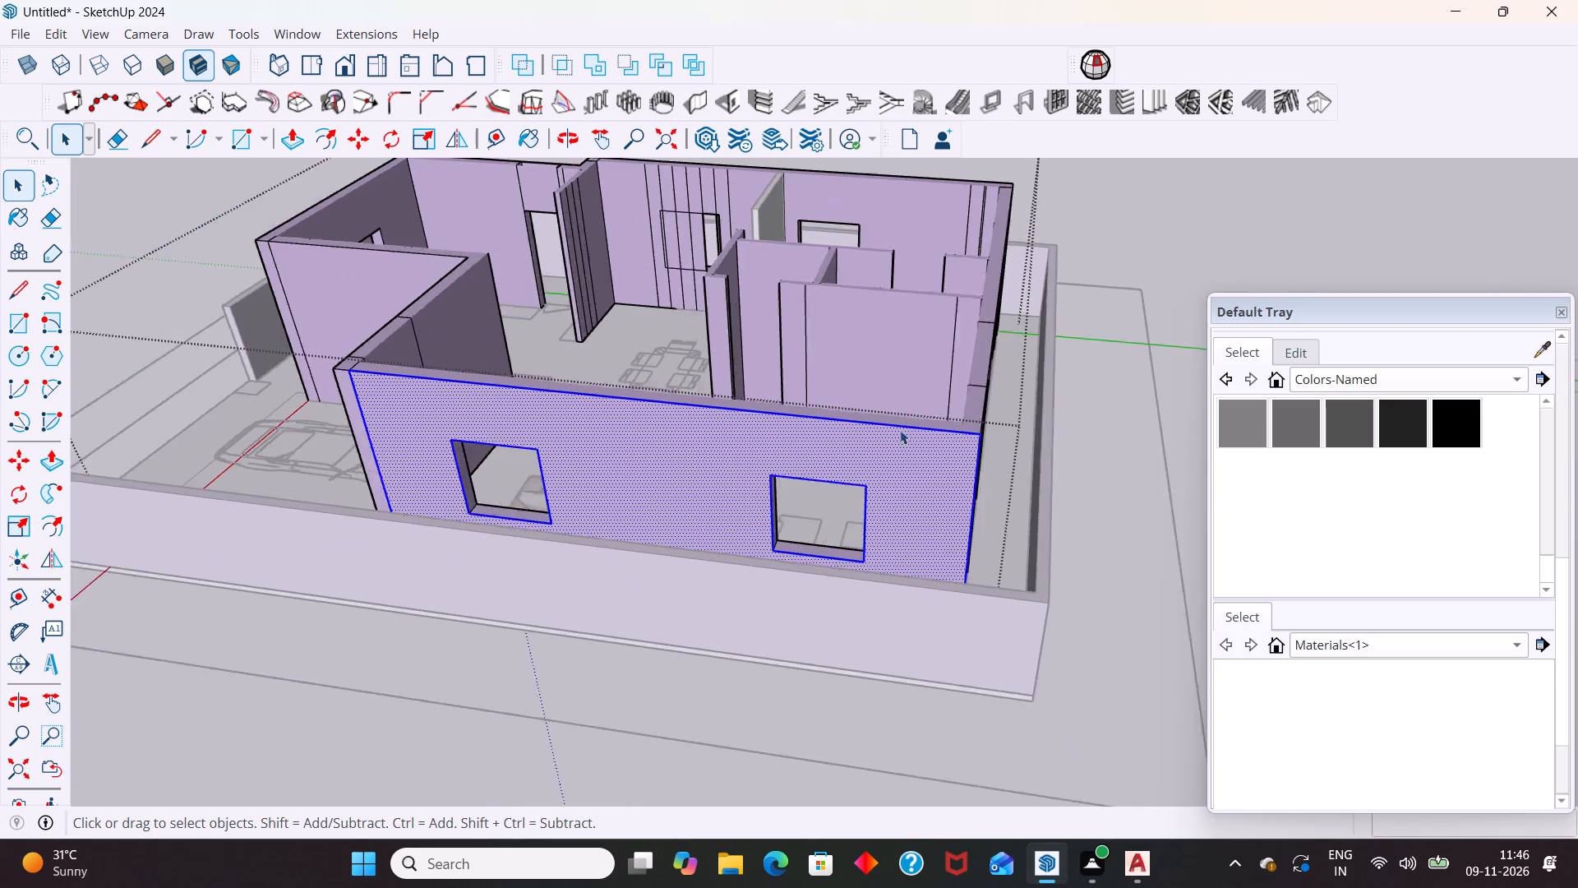
{"action": "scroll", "coordinate": [798, 524], "scroll_direction": "up", "scroll_amount": 8}
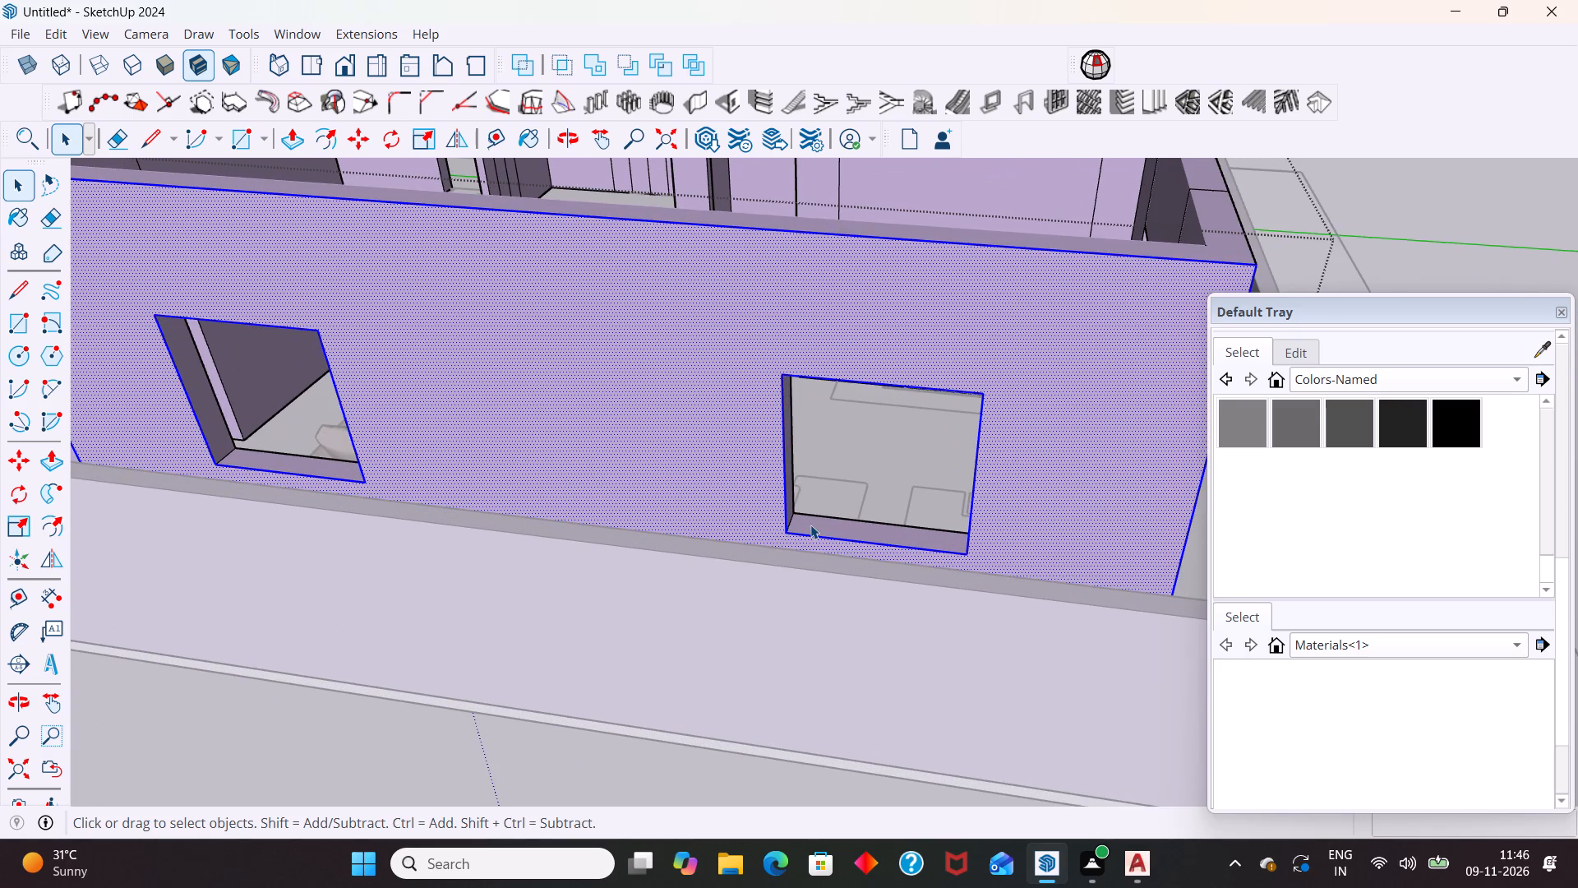
{"action": "key", "text": "r"}
{"action": "scroll", "coordinate": [811, 524], "scroll_direction": "up", "scroll_amount": 9}
{"action": "left_click_drag", "start_coordinate": [756, 520], "coordinate": [772, 526]}
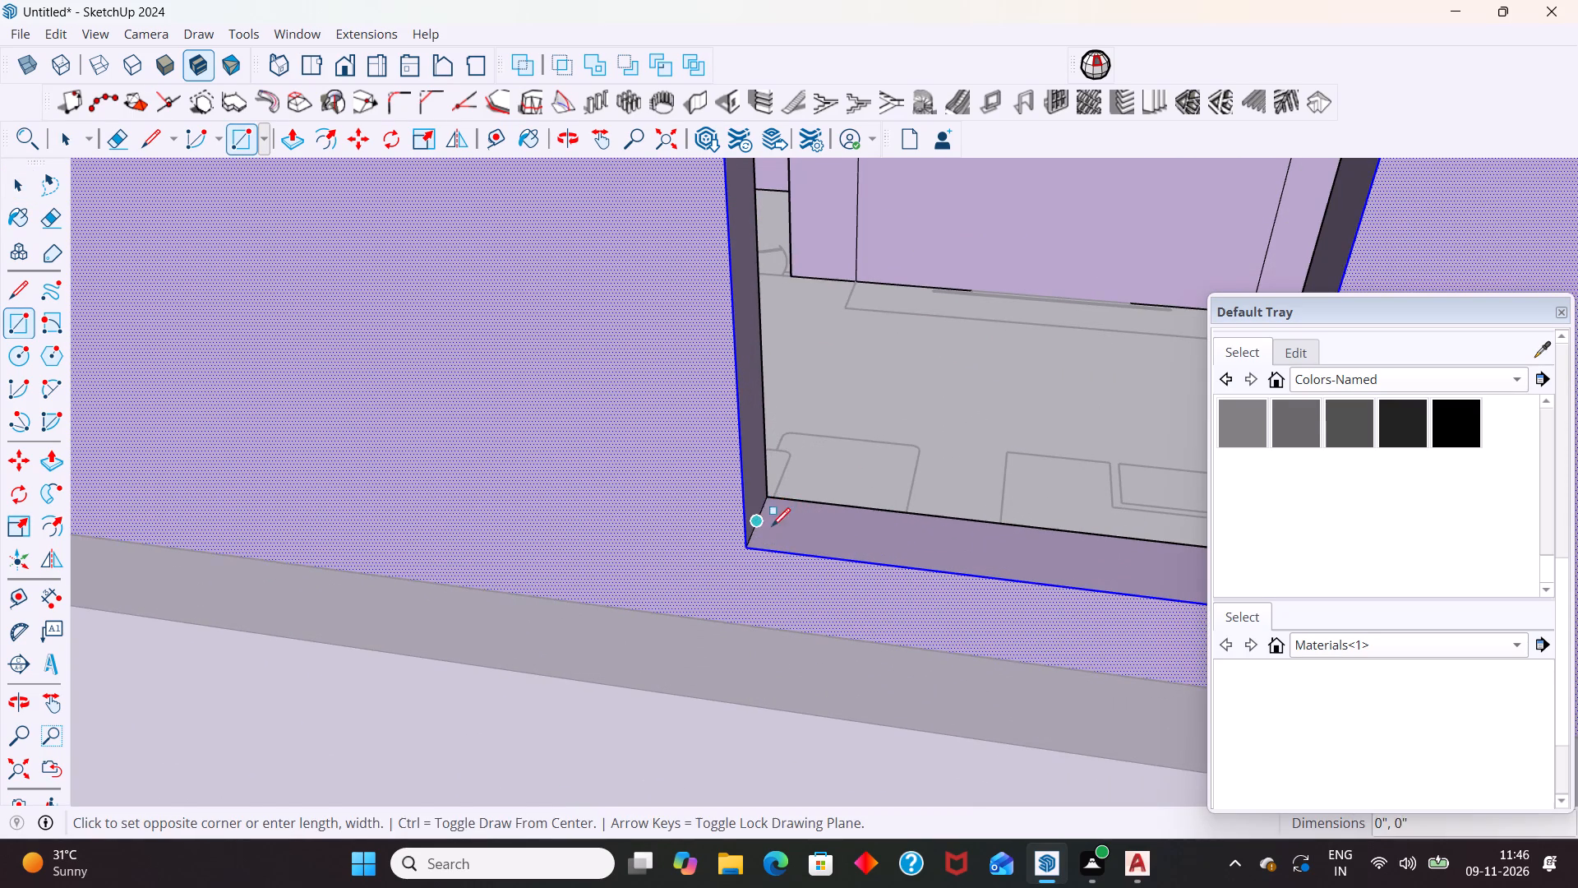
{"action": "left_click_drag", "start_coordinate": [772, 526], "coordinate": [781, 527]}
{"action": "scroll", "coordinate": [843, 534], "scroll_direction": "down", "scroll_amount": 9}
{"action": "key", "text": "Left"}
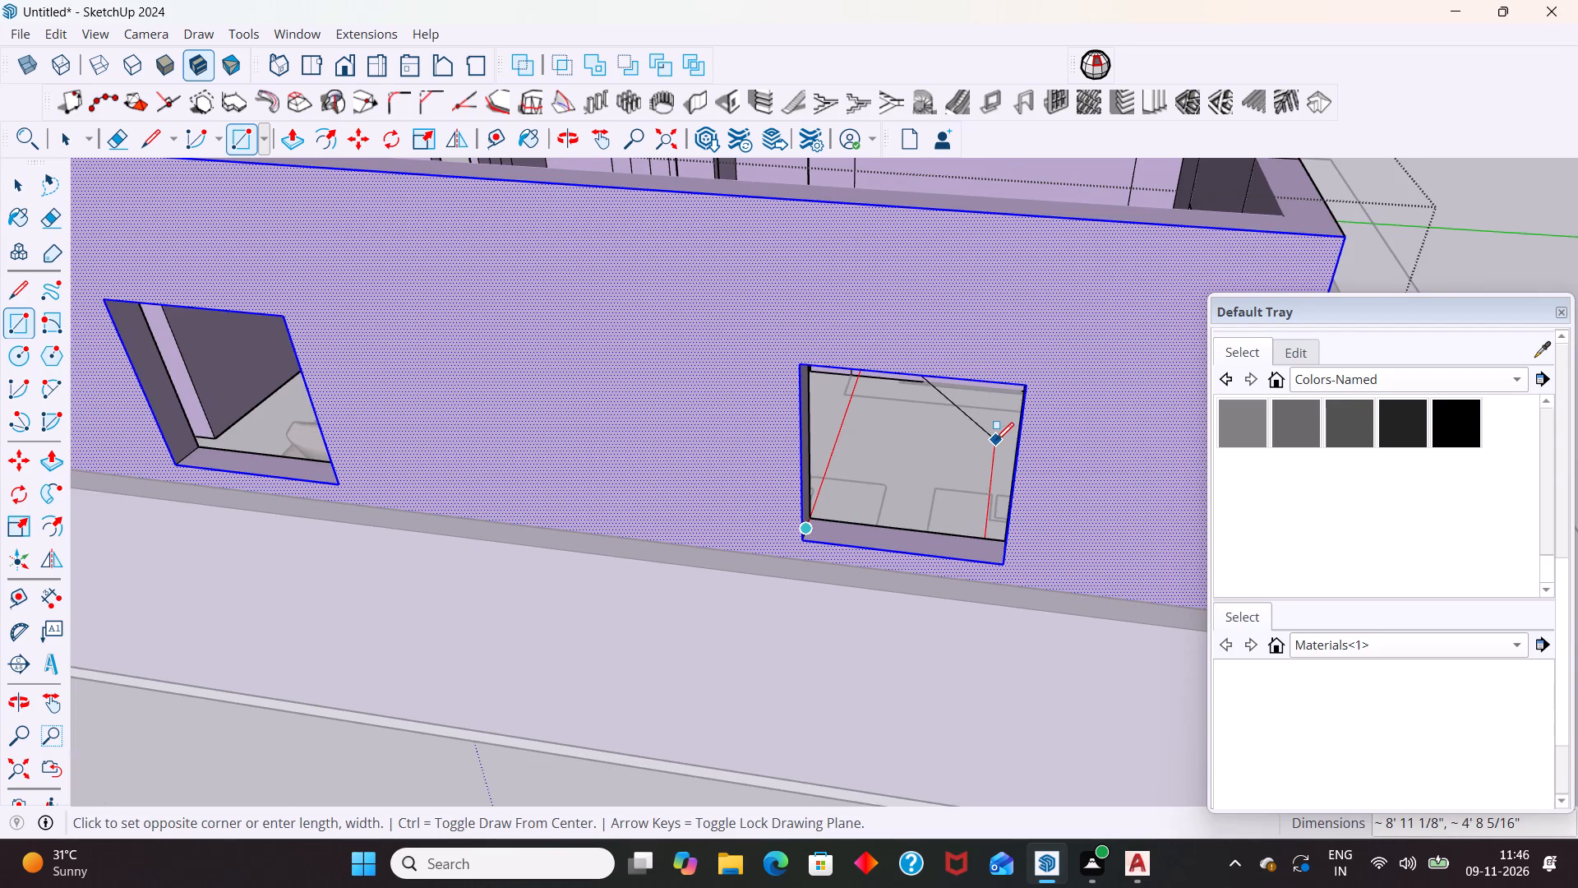
{"action": "scroll", "coordinate": [1046, 383], "scroll_direction": "up", "scroll_amount": 3}
{"action": "middle_click_drag", "start_coordinate": [1006, 386], "coordinate": [1077, 326]}
{"action": "scroll", "coordinate": [990, 379], "scroll_direction": "up", "scroll_amount": 4}
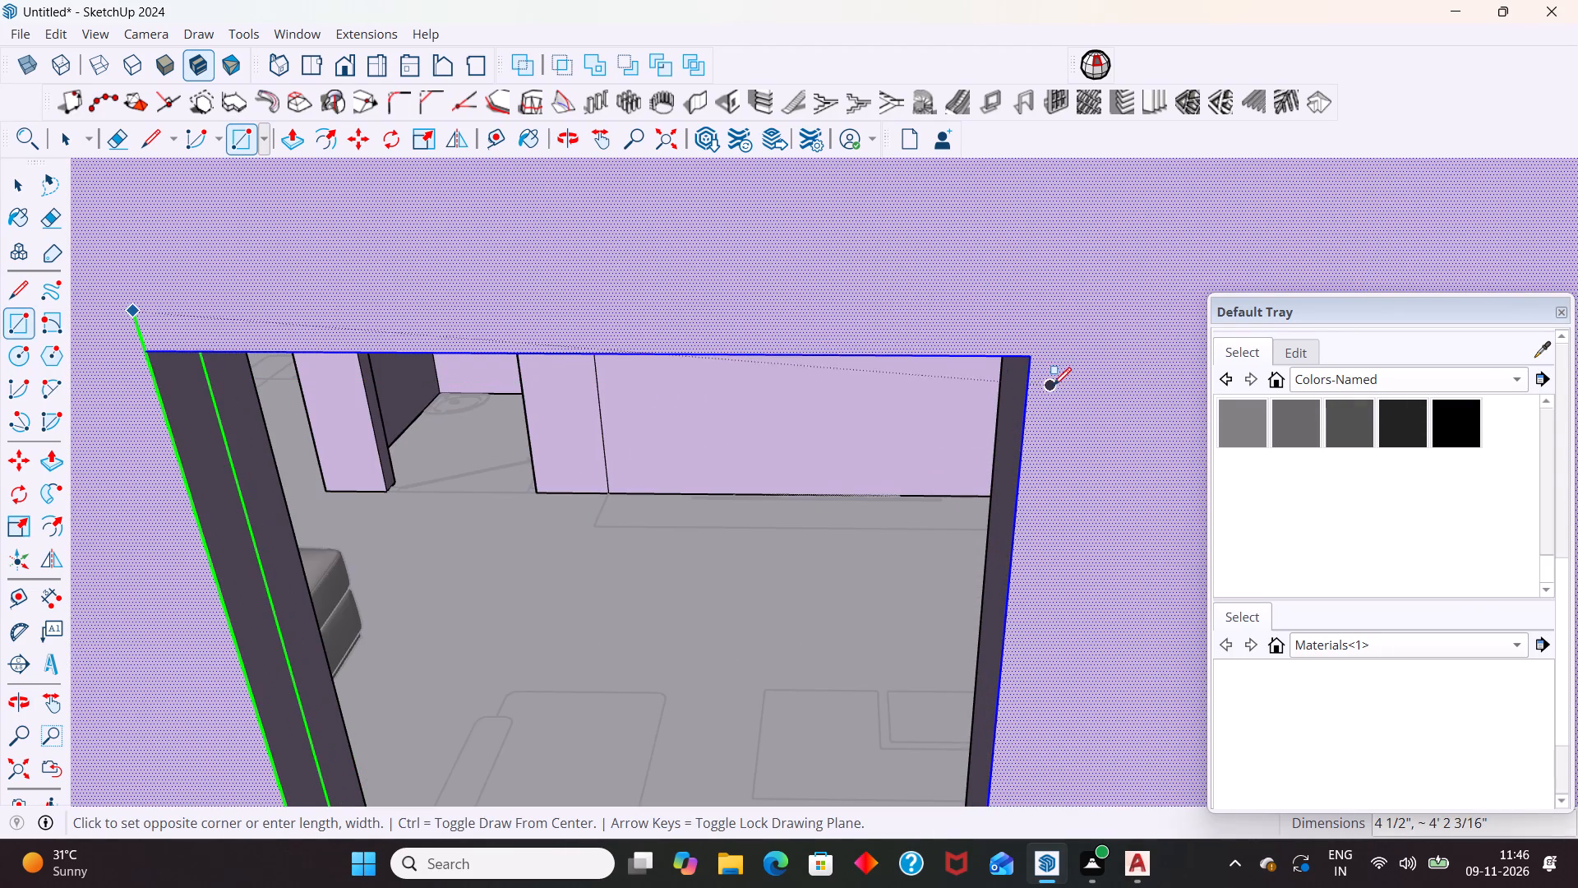
{"action": "key", "text": "Right"}
{"action": "scroll", "coordinate": [941, 381], "scroll_direction": "up", "scroll_amount": 4}
{"action": "scroll", "coordinate": [970, 393], "scroll_direction": "down", "scroll_amount": 5}
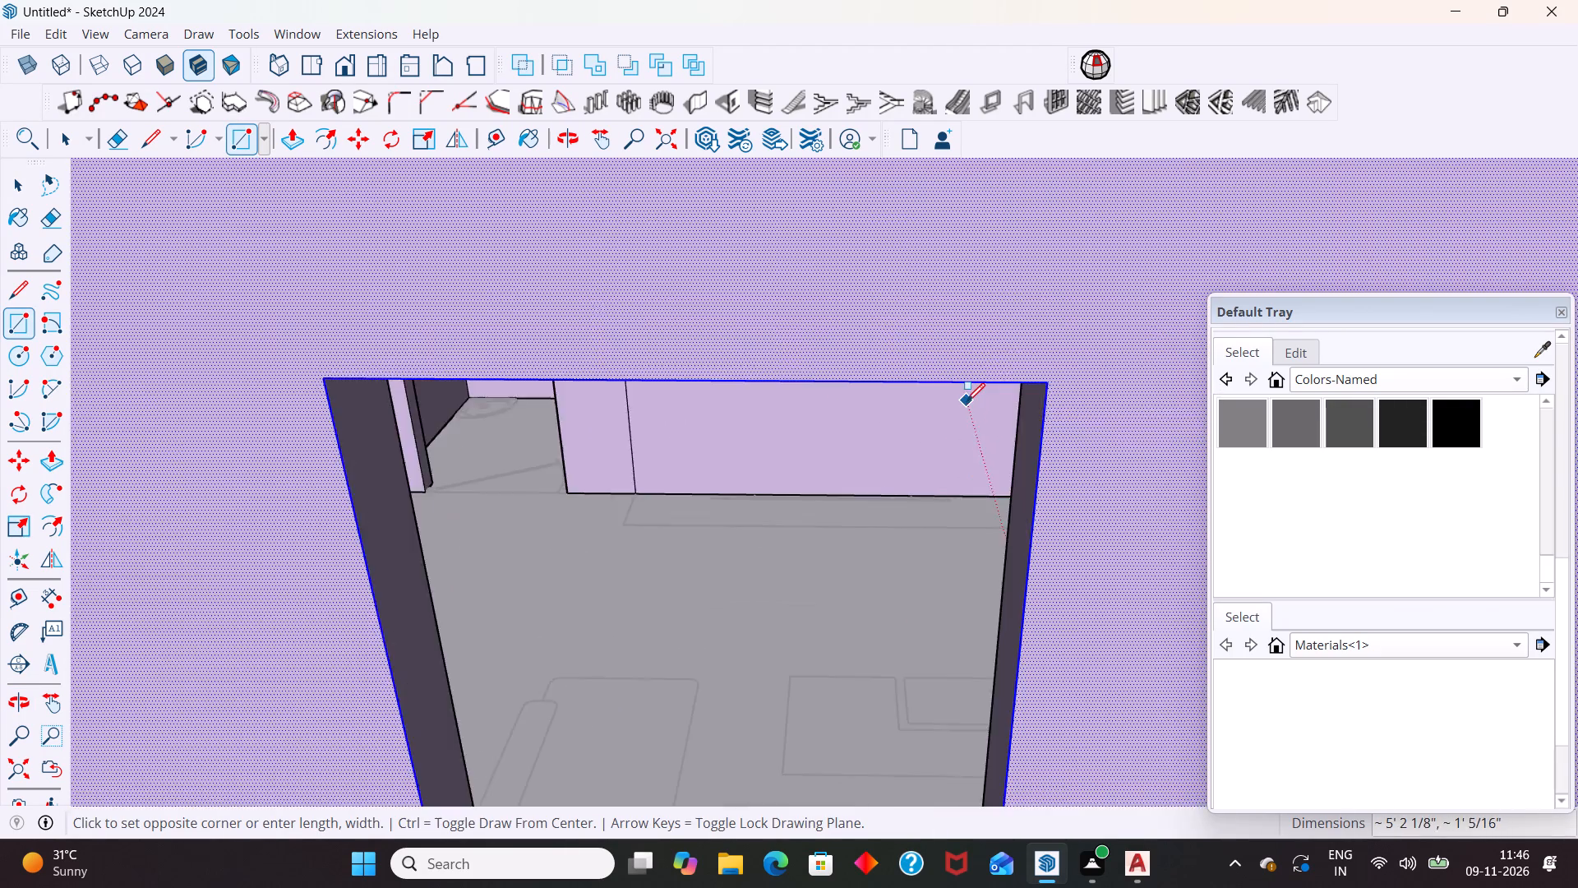
{"action": "scroll", "coordinate": [967, 401], "scroll_direction": "down", "scroll_amount": 5}
{"action": "middle_click_drag", "start_coordinate": [998, 401], "coordinate": [1073, 331]}
{"action": "scroll", "coordinate": [960, 409], "scroll_direction": "up", "scroll_amount": 5}
{"action": "middle_click_drag", "start_coordinate": [975, 404], "coordinate": [1036, 289]}
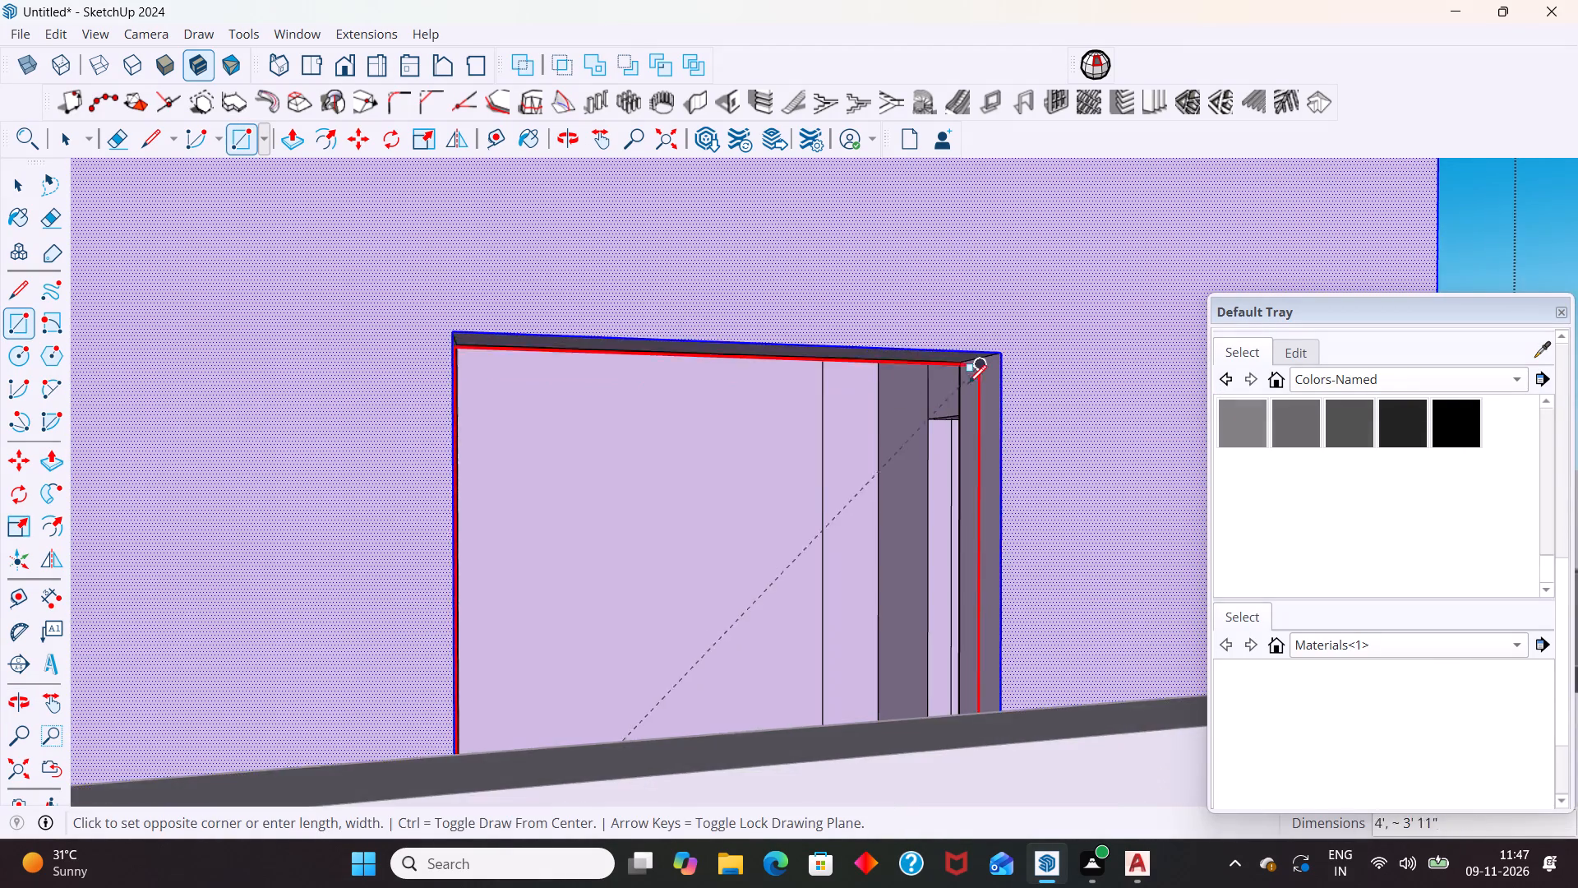
{"action": "scroll", "coordinate": [968, 383], "scroll_direction": "up", "scroll_amount": 4}
{"action": "left_click", "coordinate": [988, 349]}
{"action": "key", "text": "space"}
Divide the new rectangular face in the corner window opening into two framed panels.
{"action": "left_click", "coordinate": [851, 497]}
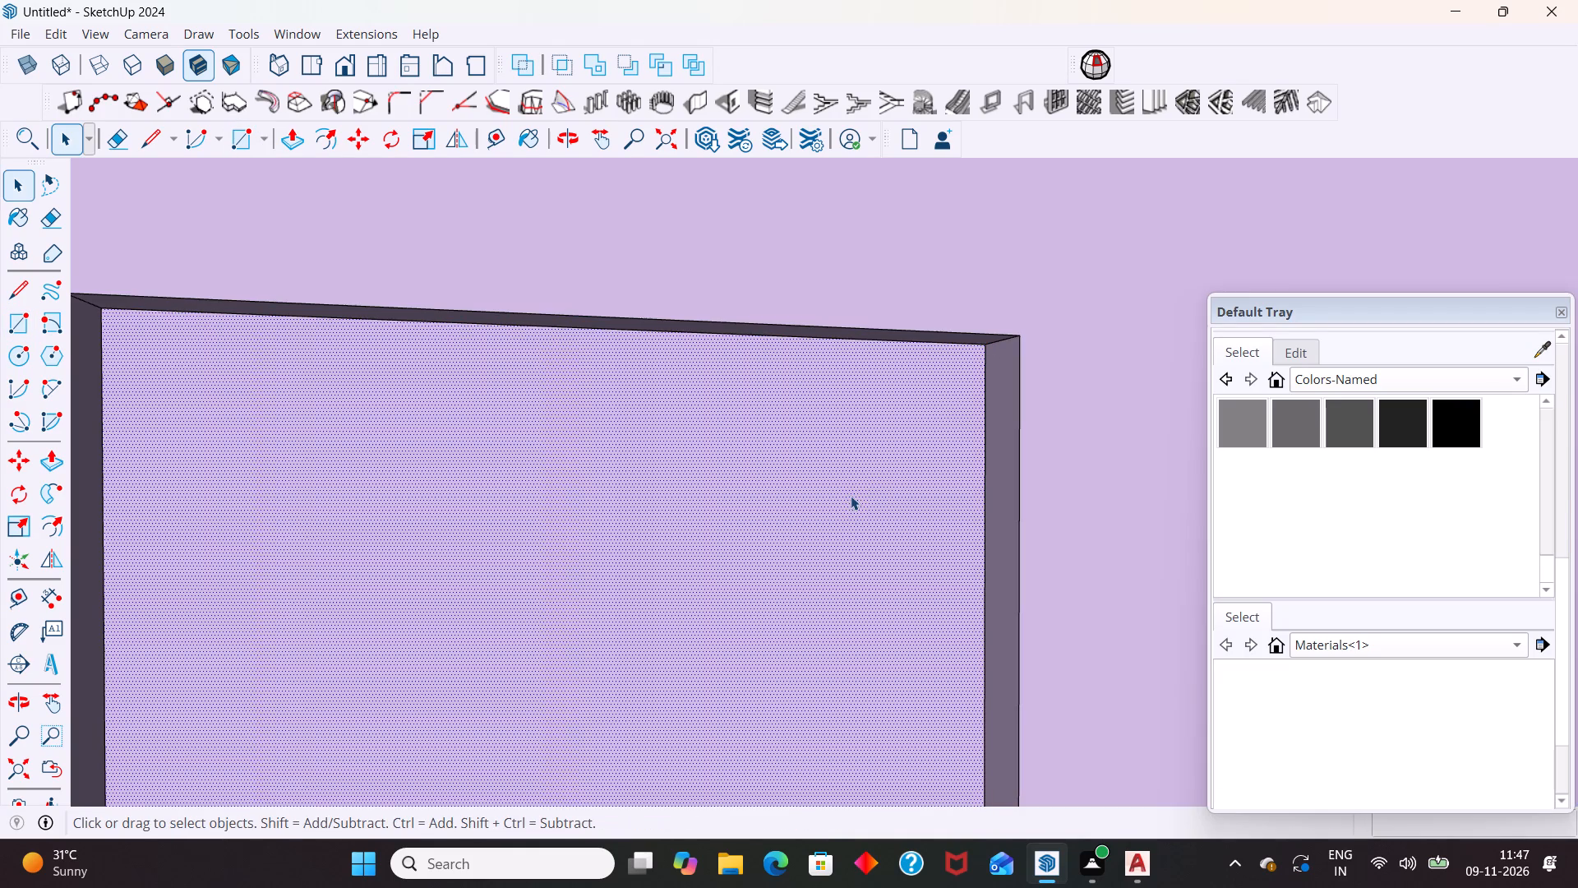
{"action": "left_click", "coordinate": [1053, 101]}
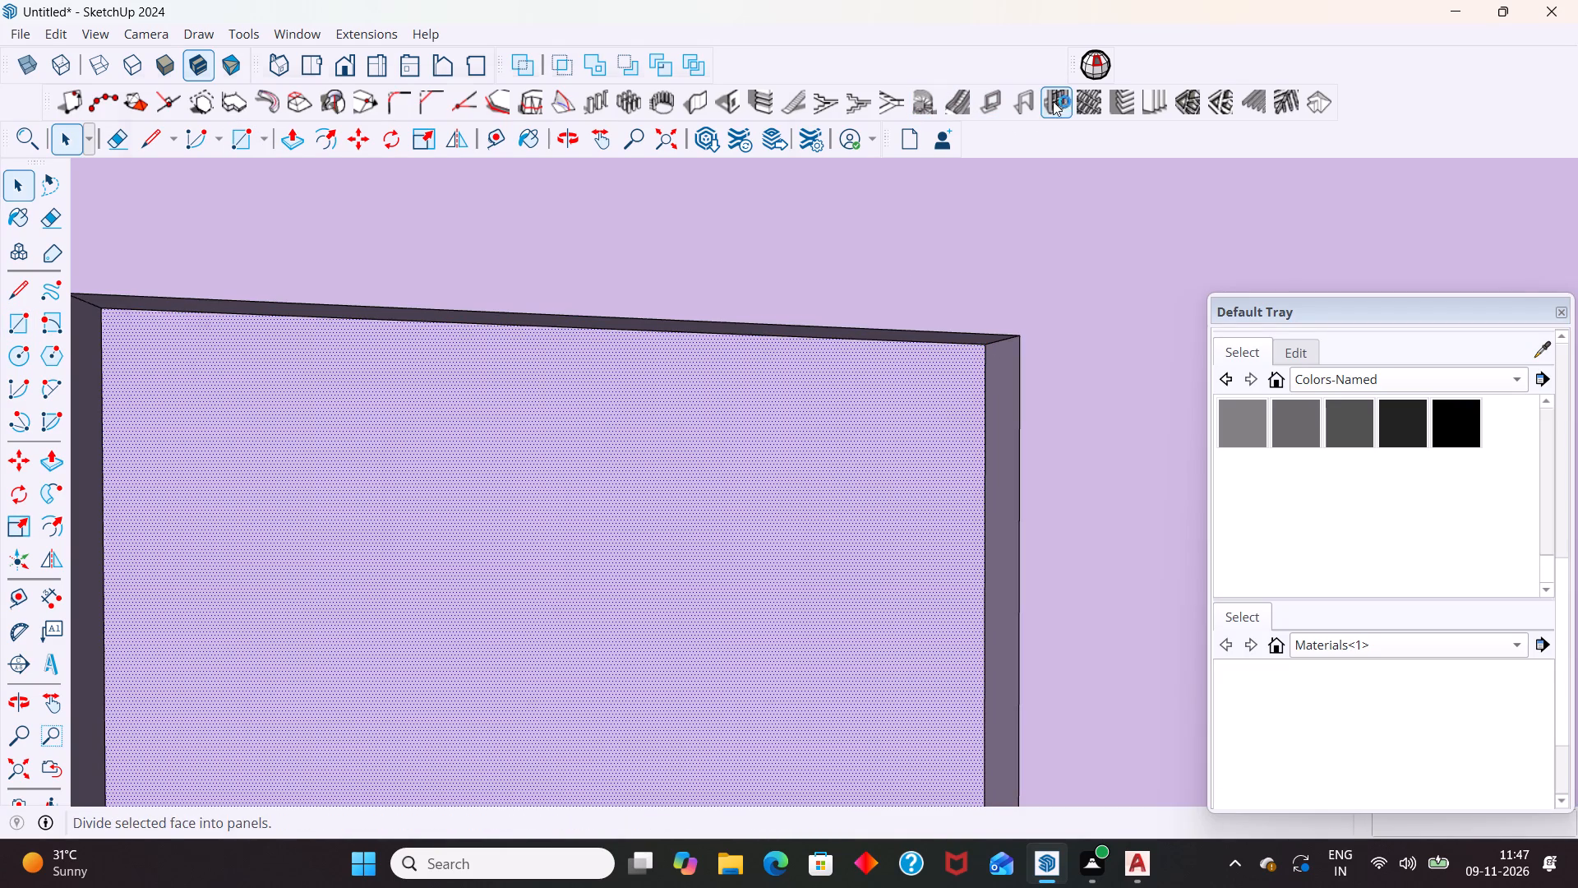
{"action": "left_click", "coordinate": [231, 565]}
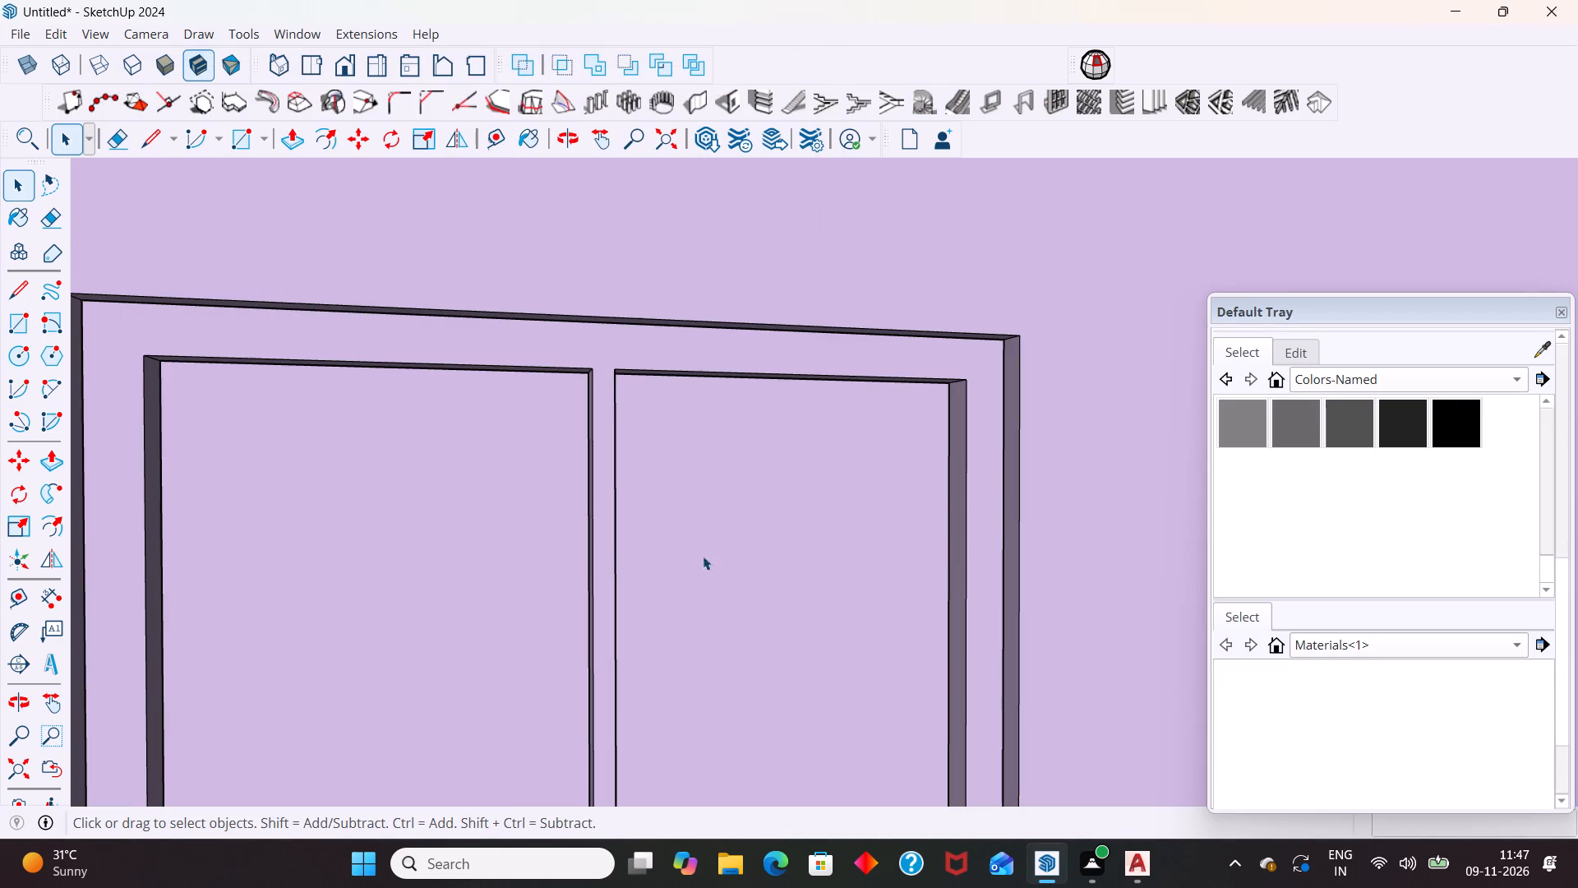
Paint the new two-panel window group with the dark brown material from the Wood collection.
{"action": "scroll", "coordinate": [793, 510], "scroll_direction": "down", "scroll_amount": 13}
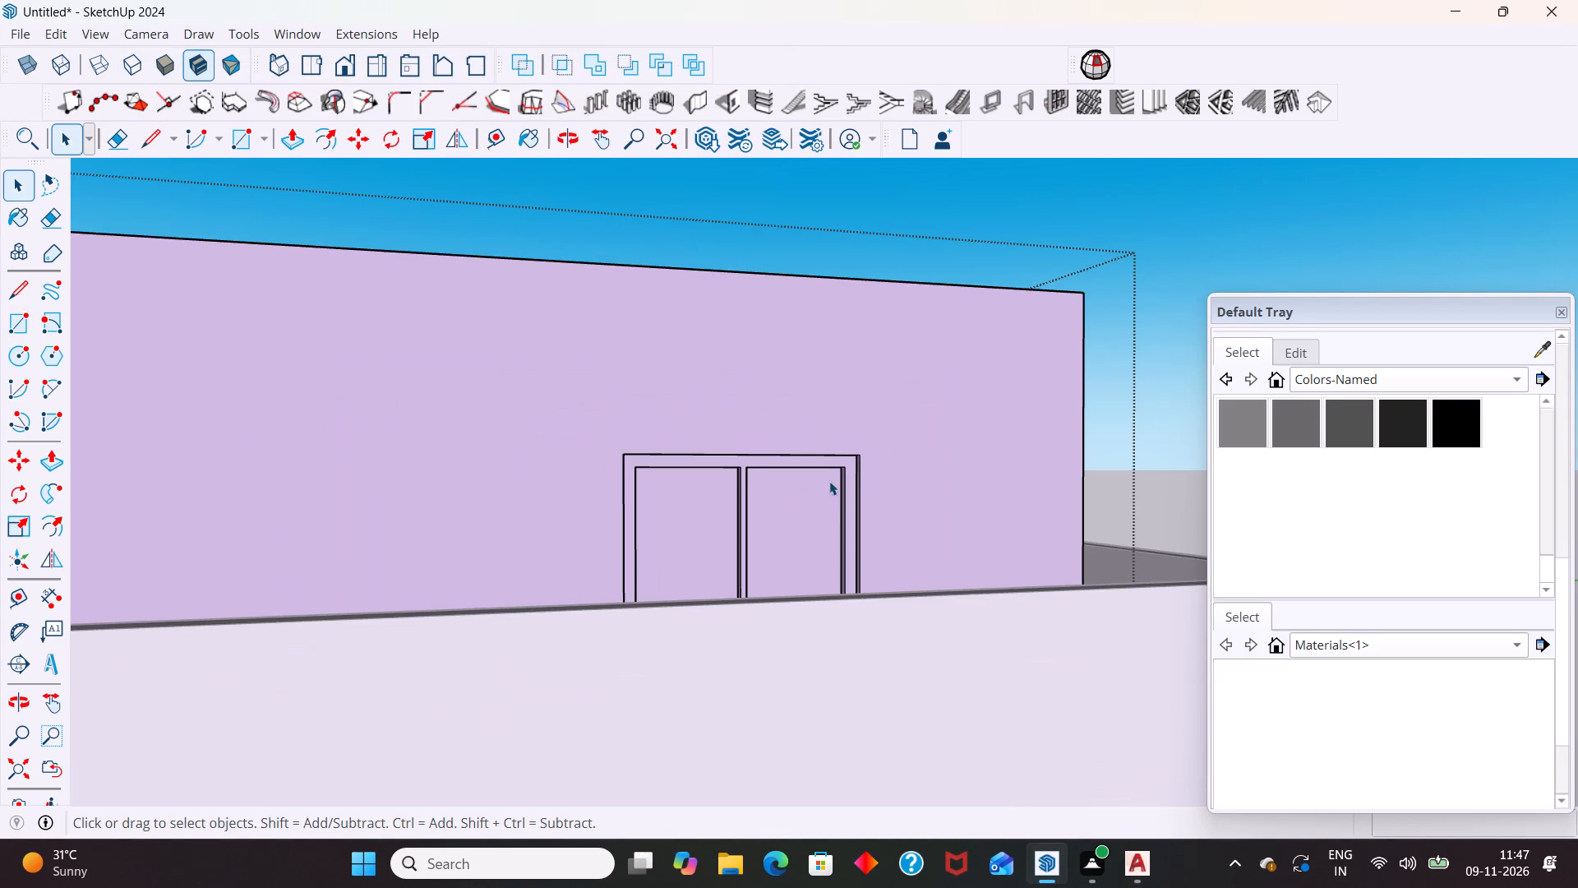
{"action": "middle_click_drag", "start_coordinate": [829, 484], "coordinate": [768, 763]}
{"action": "scroll", "coordinate": [824, 437], "scroll_direction": "down", "scroll_amount": 9}
{"action": "scroll", "coordinate": [769, 697], "scroll_direction": "up", "scroll_amount": 10}
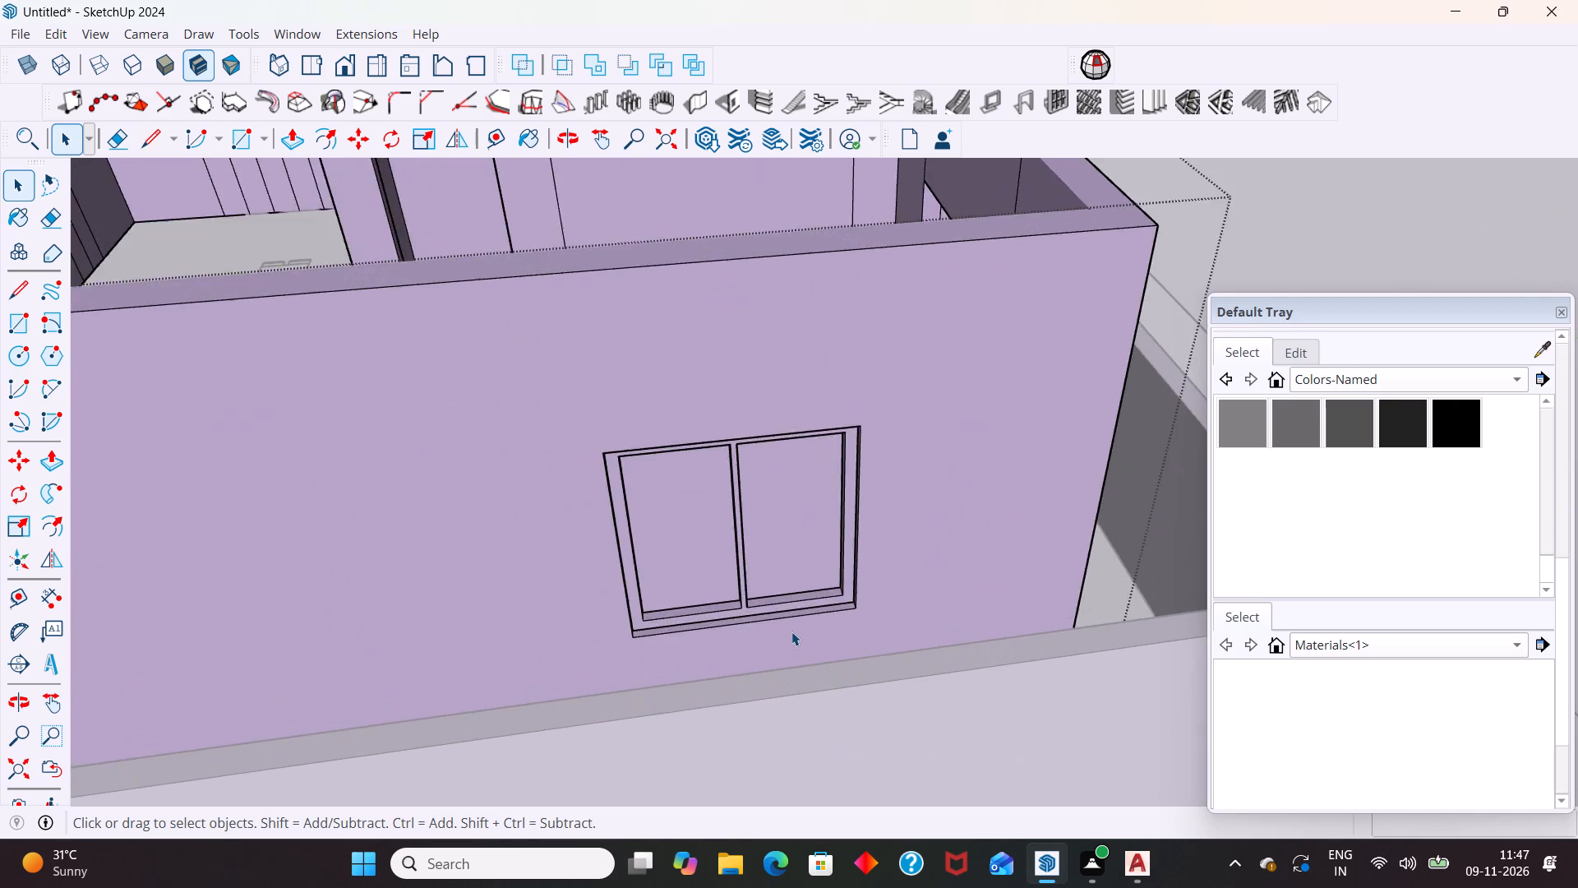
{"action": "scroll", "coordinate": [791, 631], "scroll_direction": "up", "scroll_amount": 6}
{"action": "left_click", "coordinate": [804, 586]}
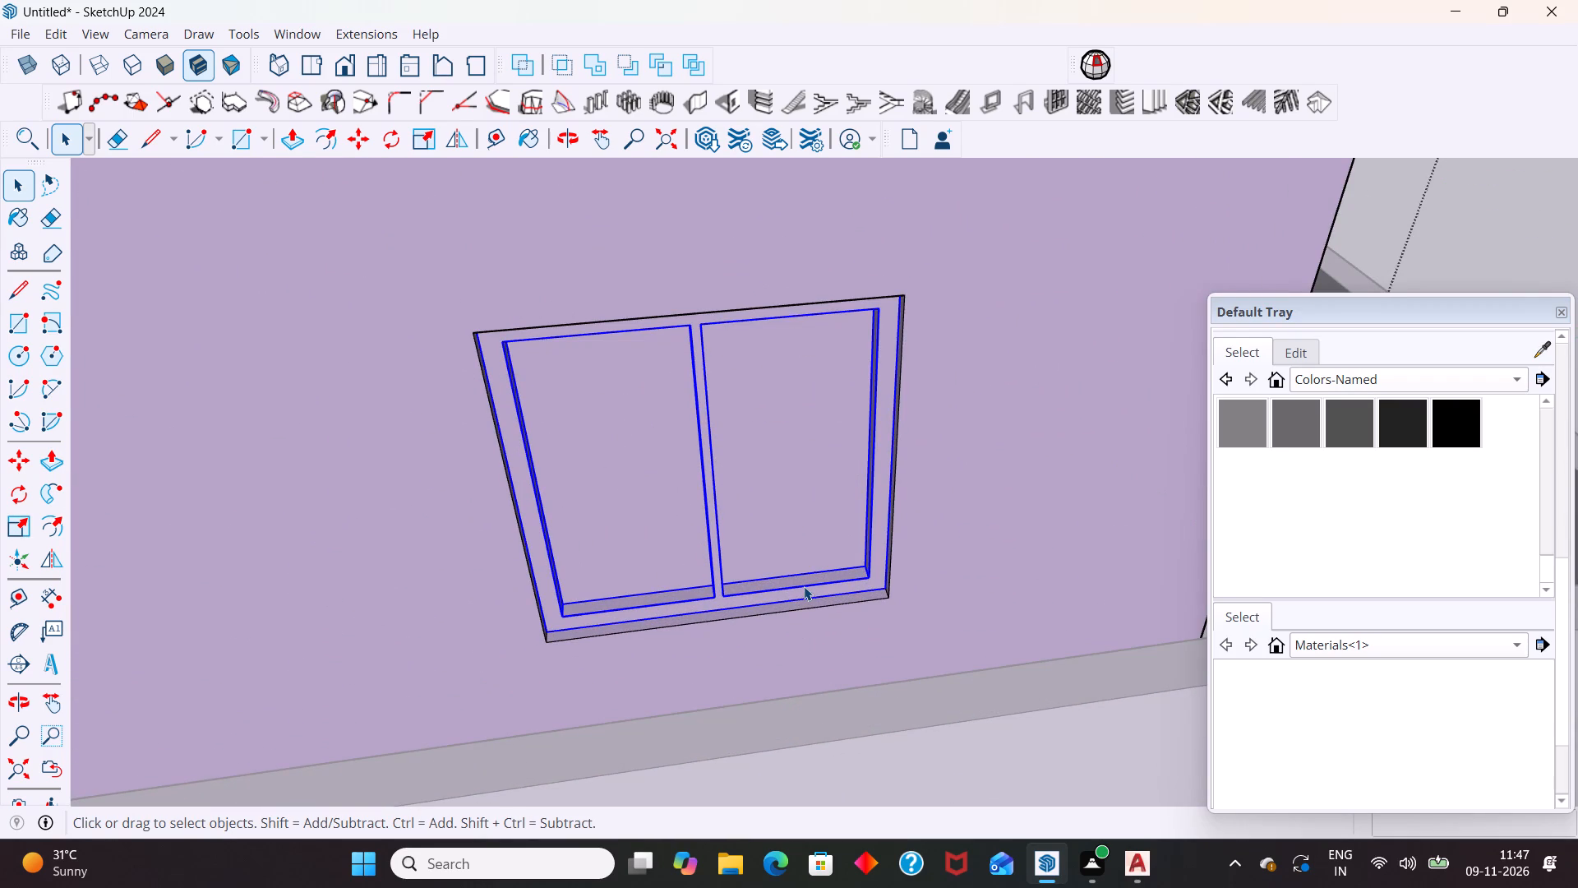
{"action": "double_click", "coordinate": [804, 586]}
{"action": "left_click", "coordinate": [804, 586]}
{"action": "scroll", "coordinate": [807, 575], "scroll_direction": "down", "scroll_amount": 7}
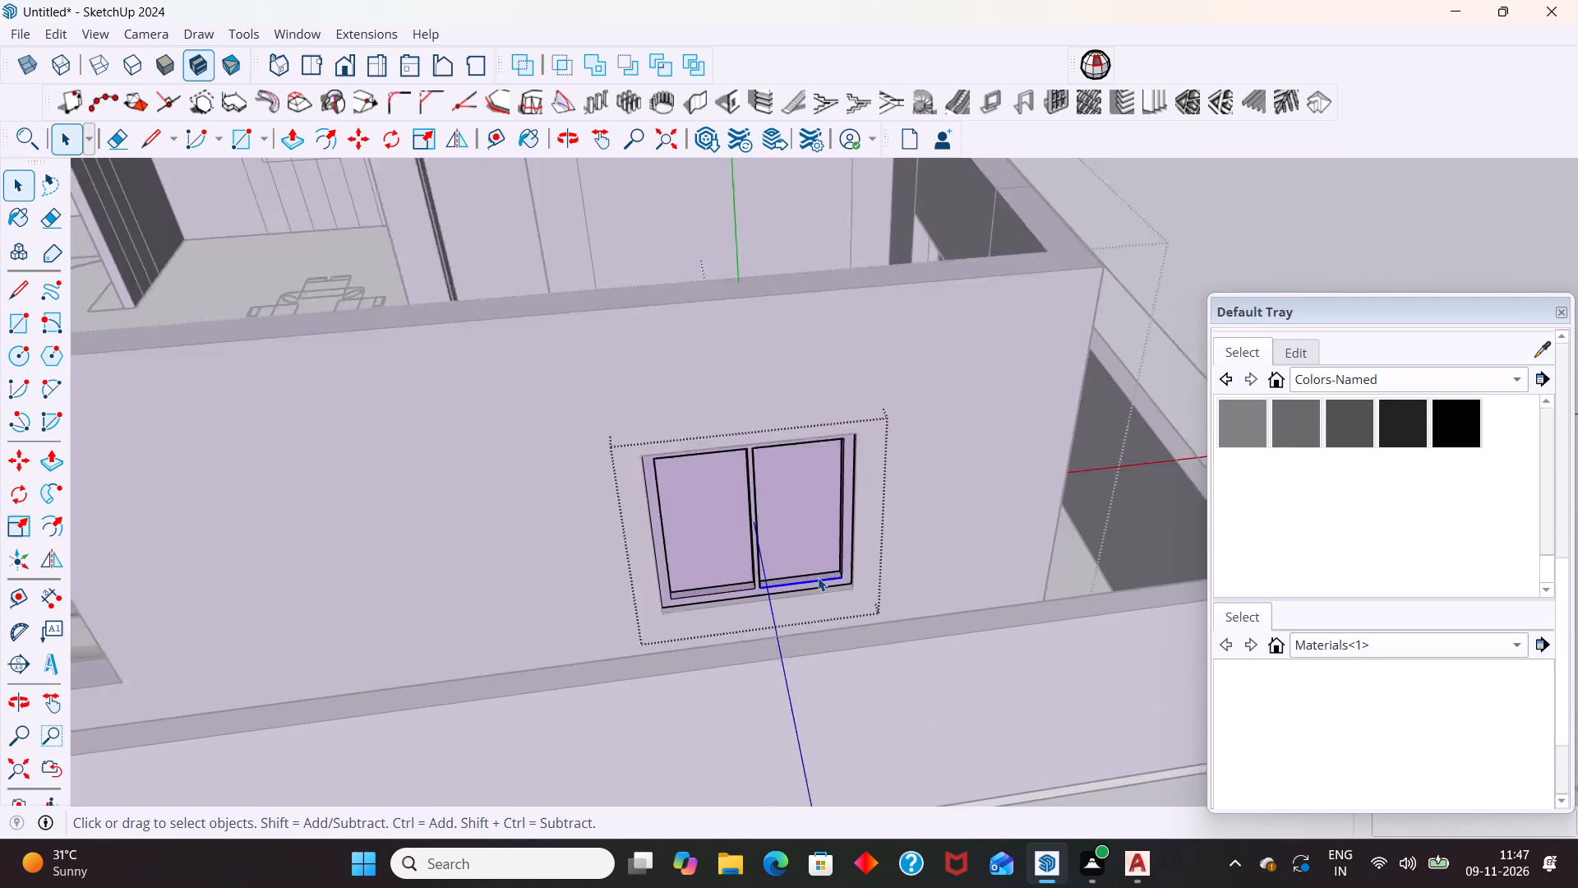
{"action": "scroll", "coordinate": [936, 500], "scroll_direction": "down", "scroll_amount": 3}
{"action": "left_click", "coordinate": [1220, 224]}
{"action": "left_click", "coordinate": [824, 564]}
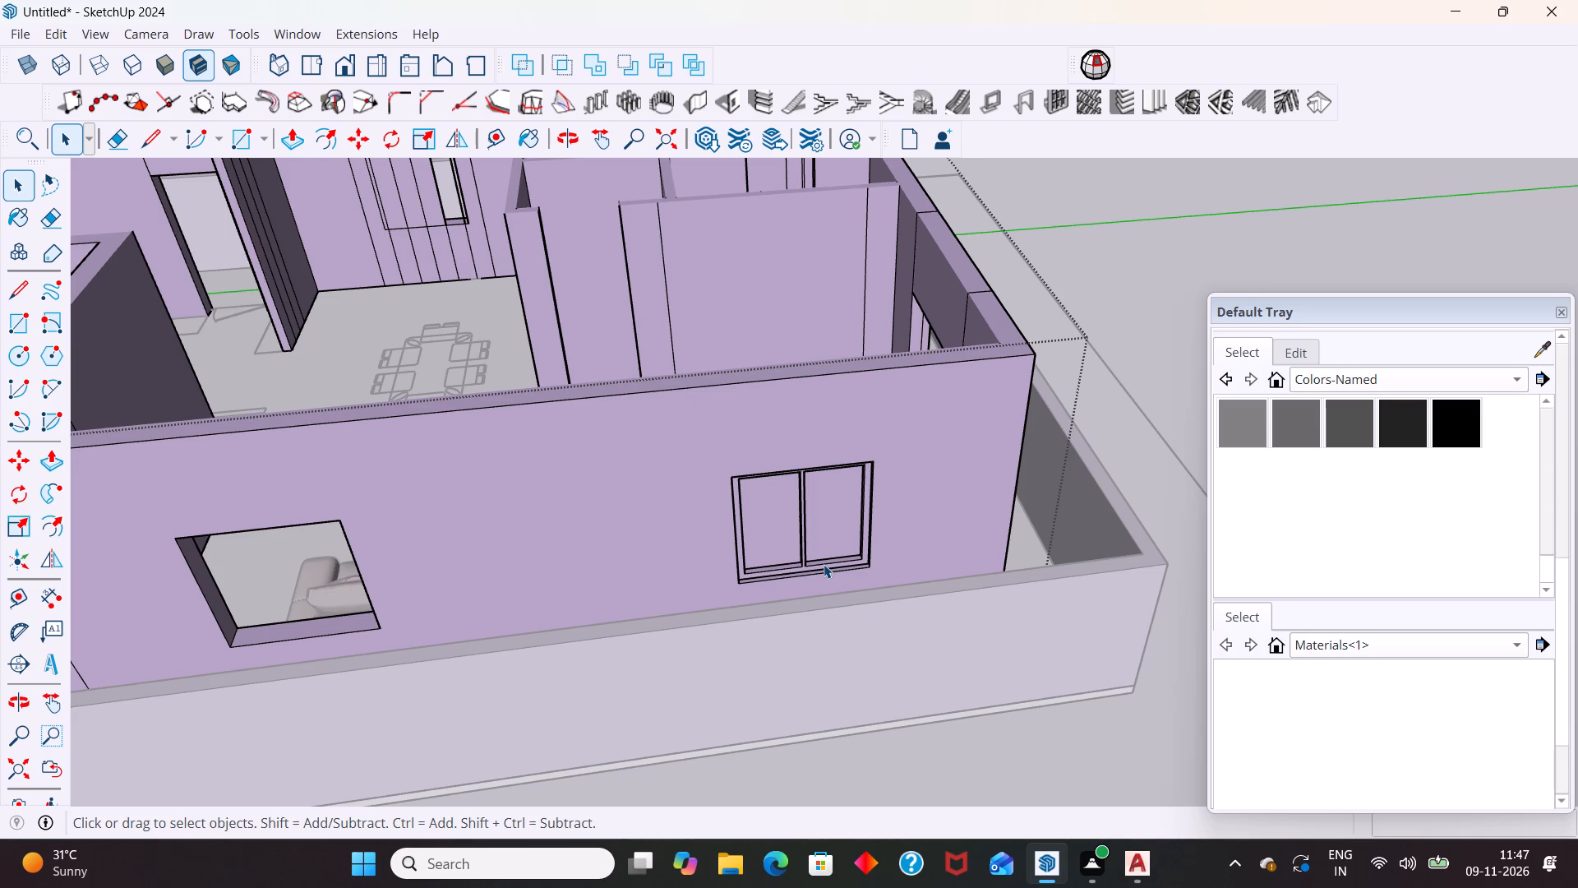
{"action": "scroll", "coordinate": [1424, 394], "scroll_direction": "up", "scroll_amount": 2}
{"action": "left_click", "coordinate": [1427, 380]}
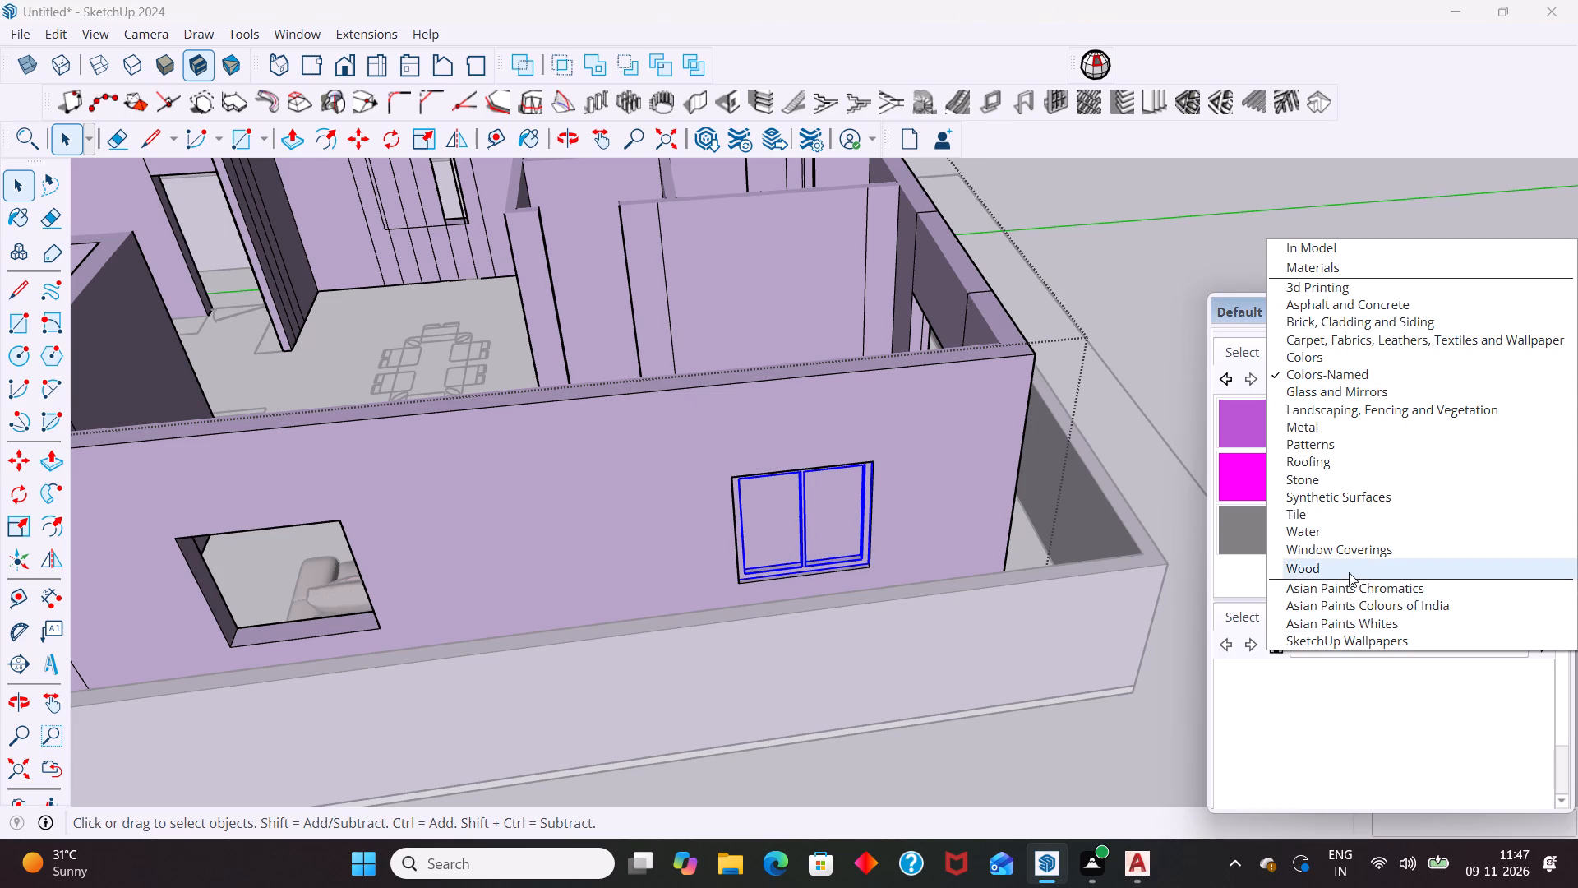
{"action": "left_click", "coordinate": [1349, 572]}
{"action": "left_click", "coordinate": [1457, 463]}
{"action": "left_click", "coordinate": [810, 516]}
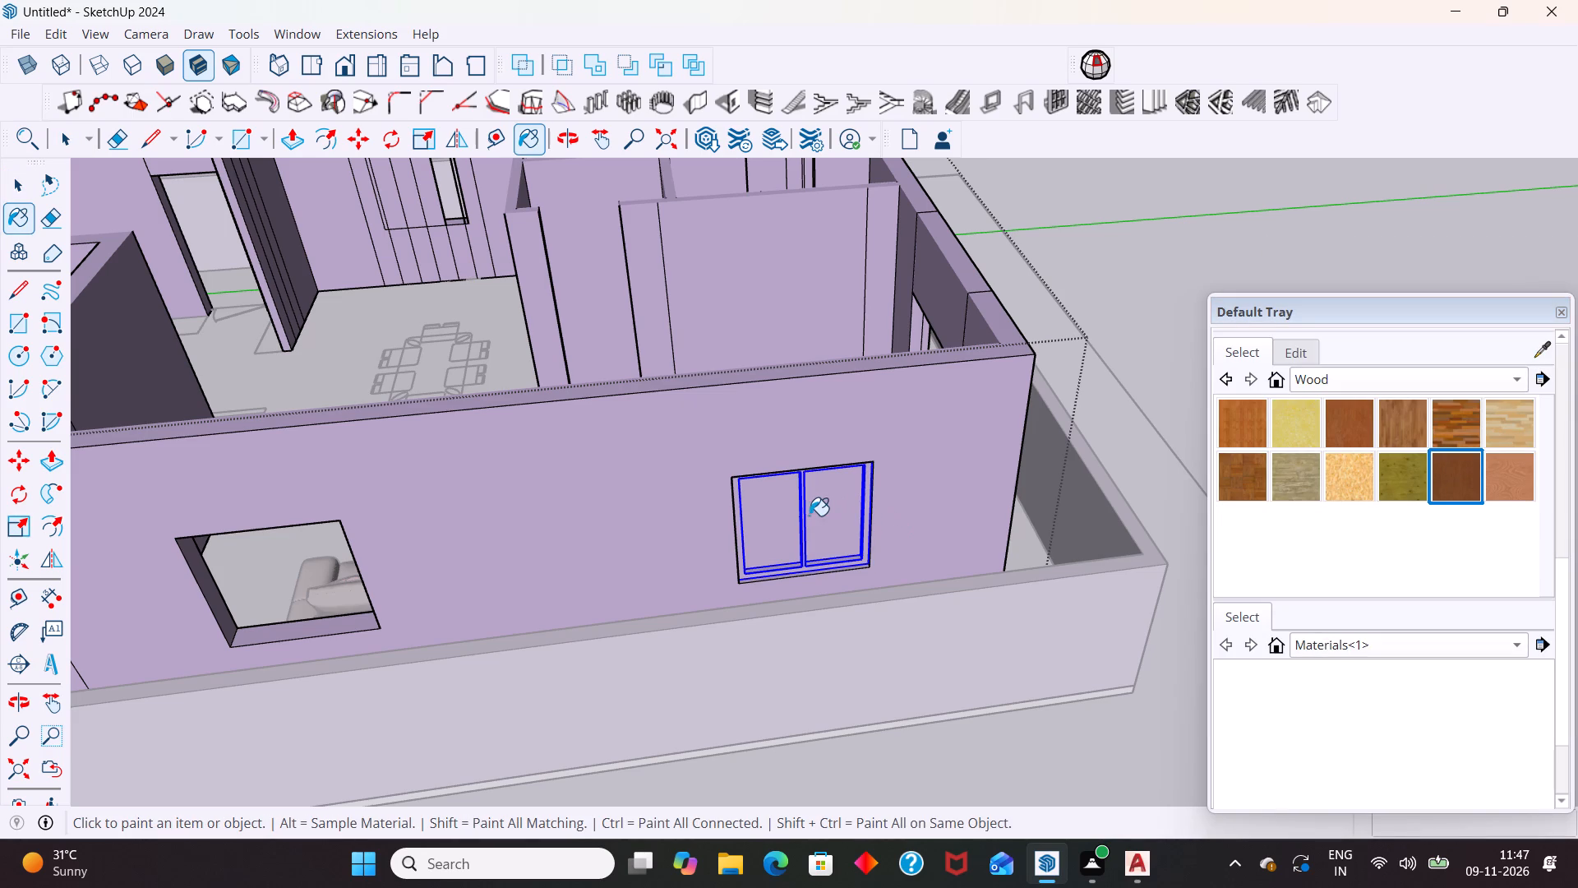
{"action": "key", "text": "space"}
Open the two-panel window group and paint its pane face with the translucent blue material from Glass and Mirrors.
{"action": "double_click", "coordinate": [807, 516]}
{"action": "left_click", "coordinate": [829, 512]}
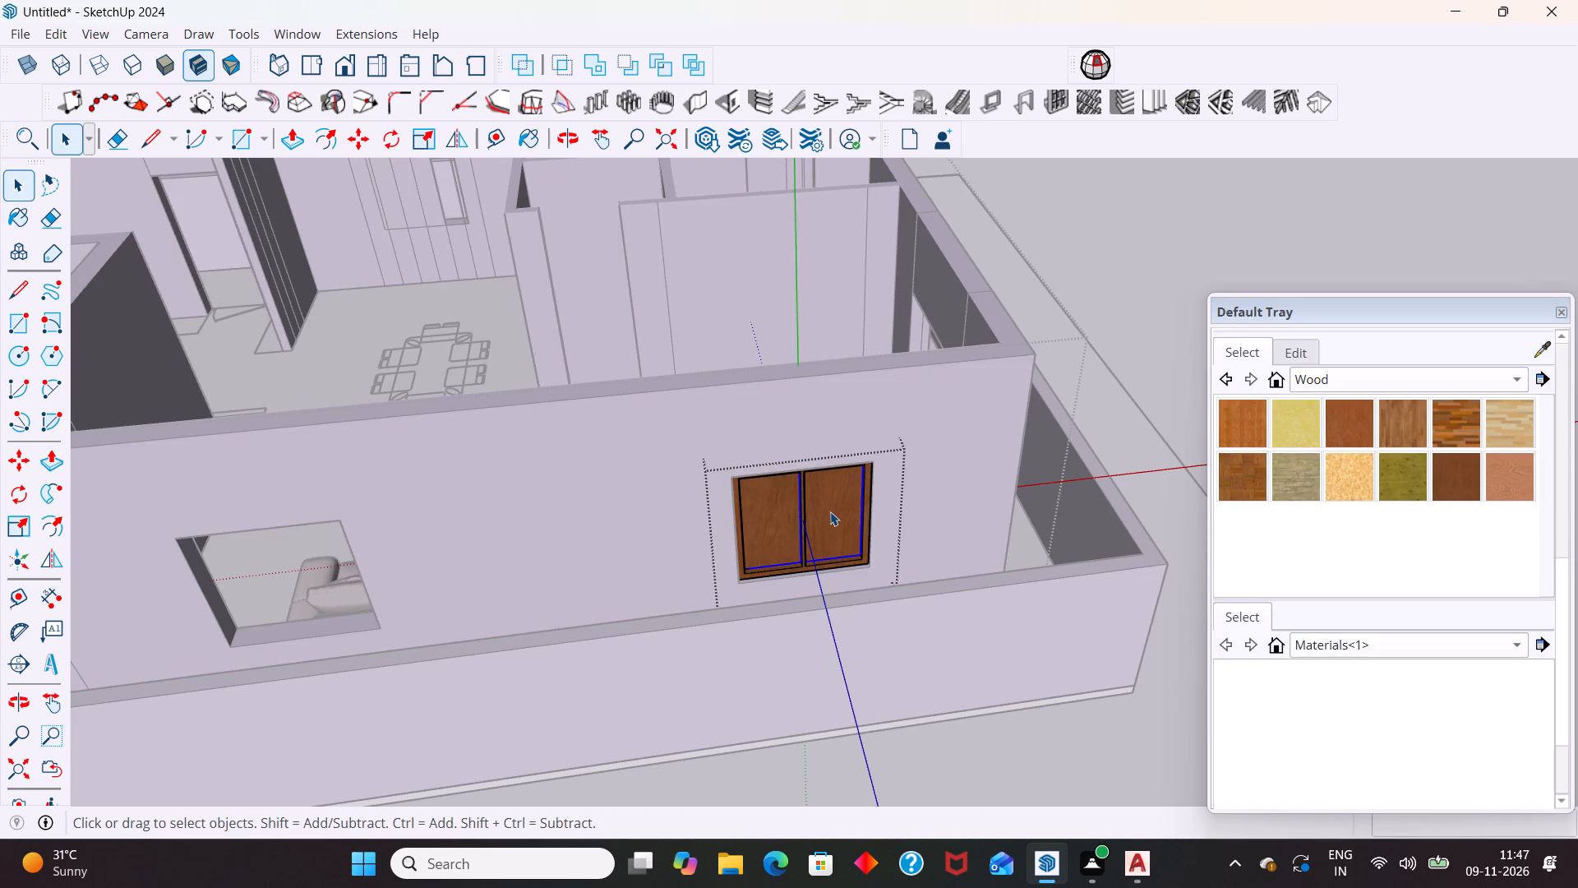
{"action": "left_click", "coordinate": [1360, 382]}
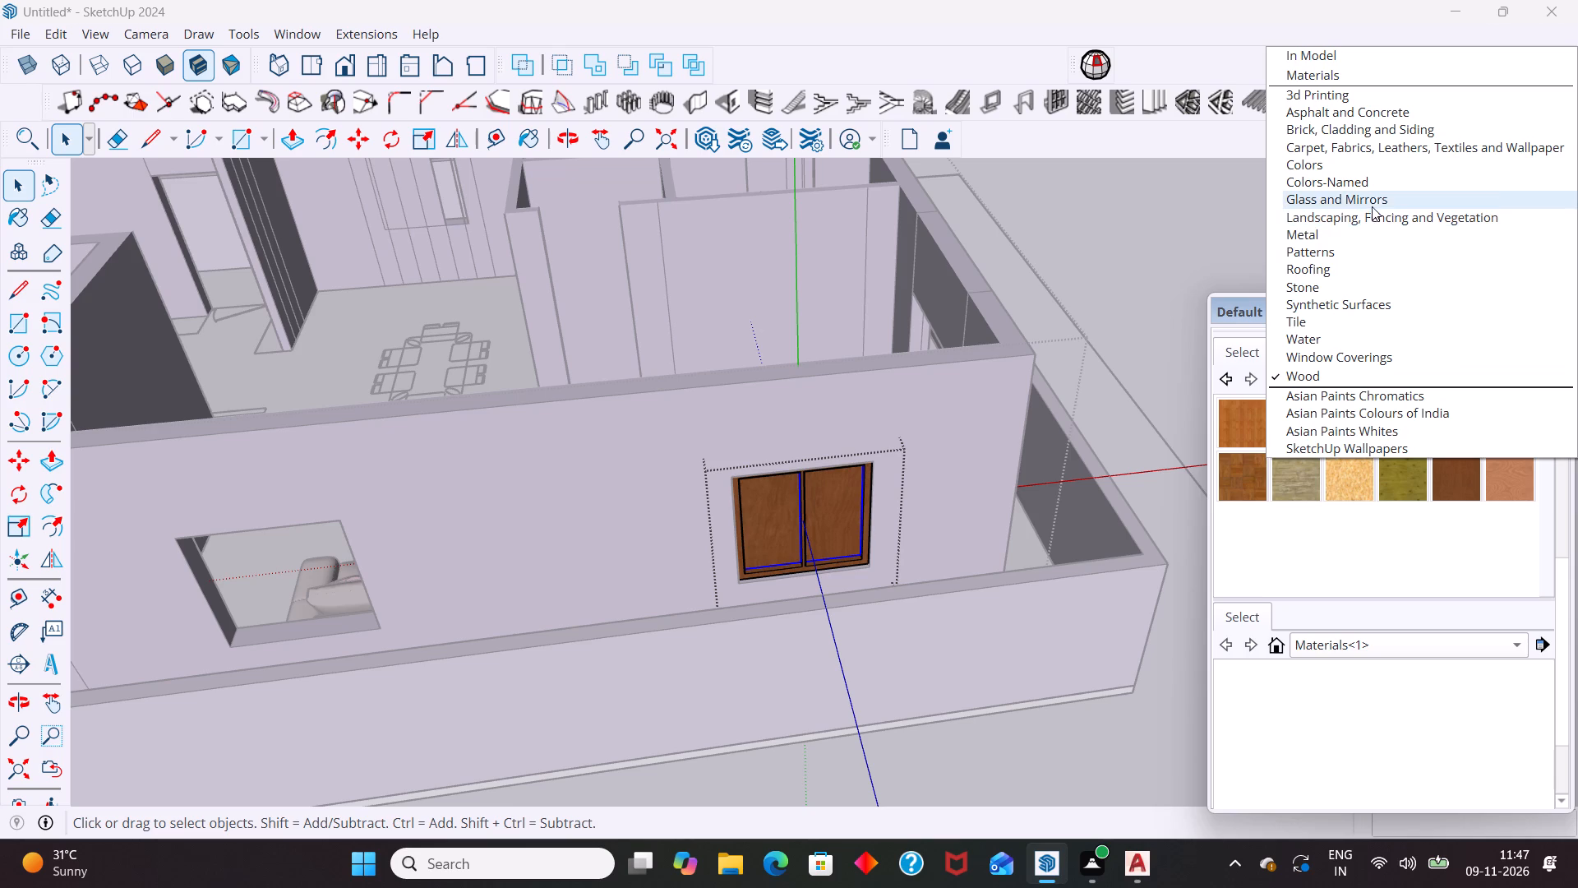
{"action": "left_click", "coordinate": [1376, 199]}
{"action": "left_click", "coordinate": [1394, 426]}
{"action": "left_click", "coordinate": [828, 522]}
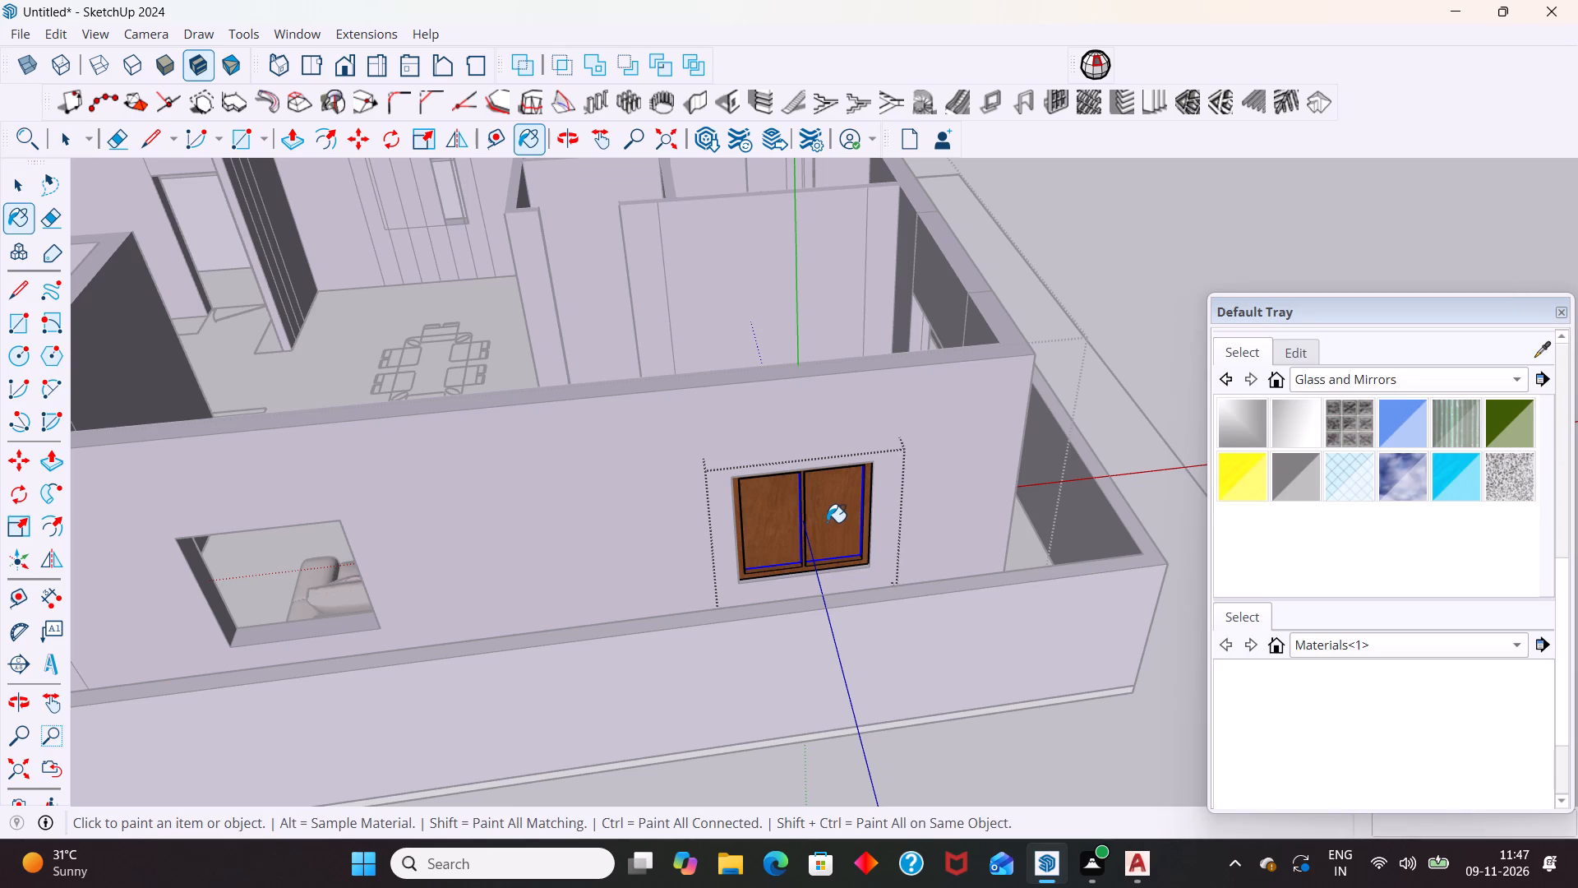
{"action": "key", "text": "space"}
{"action": "scroll", "coordinate": [824, 534], "scroll_direction": "down", "scroll_amount": 7}
{"action": "middle_click_drag", "start_coordinate": [1071, 598], "coordinate": [531, 668]}
{"action": "scroll", "coordinate": [919, 423], "scroll_direction": "up", "scroll_amount": 5}
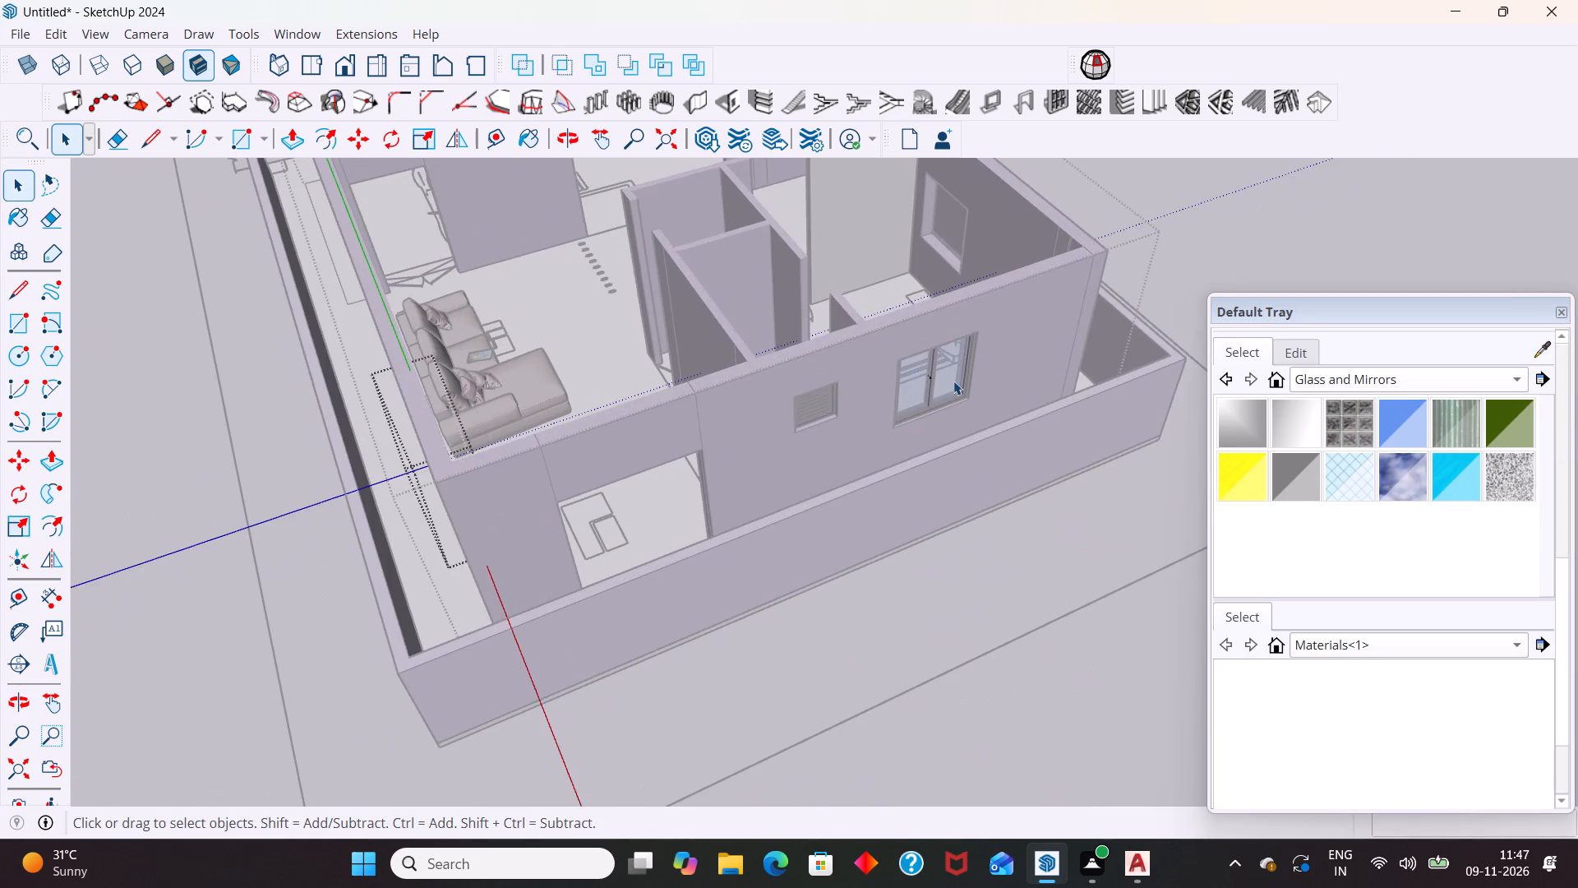
Paint the frame of the two-panel window beside the louvred opening with the dark brown material from the Wood collection.
{"action": "left_click", "coordinate": [952, 379]}
{"action": "scroll", "coordinate": [953, 380], "scroll_direction": "up", "scroll_amount": 11}
{"action": "left_click", "coordinate": [952, 420]}
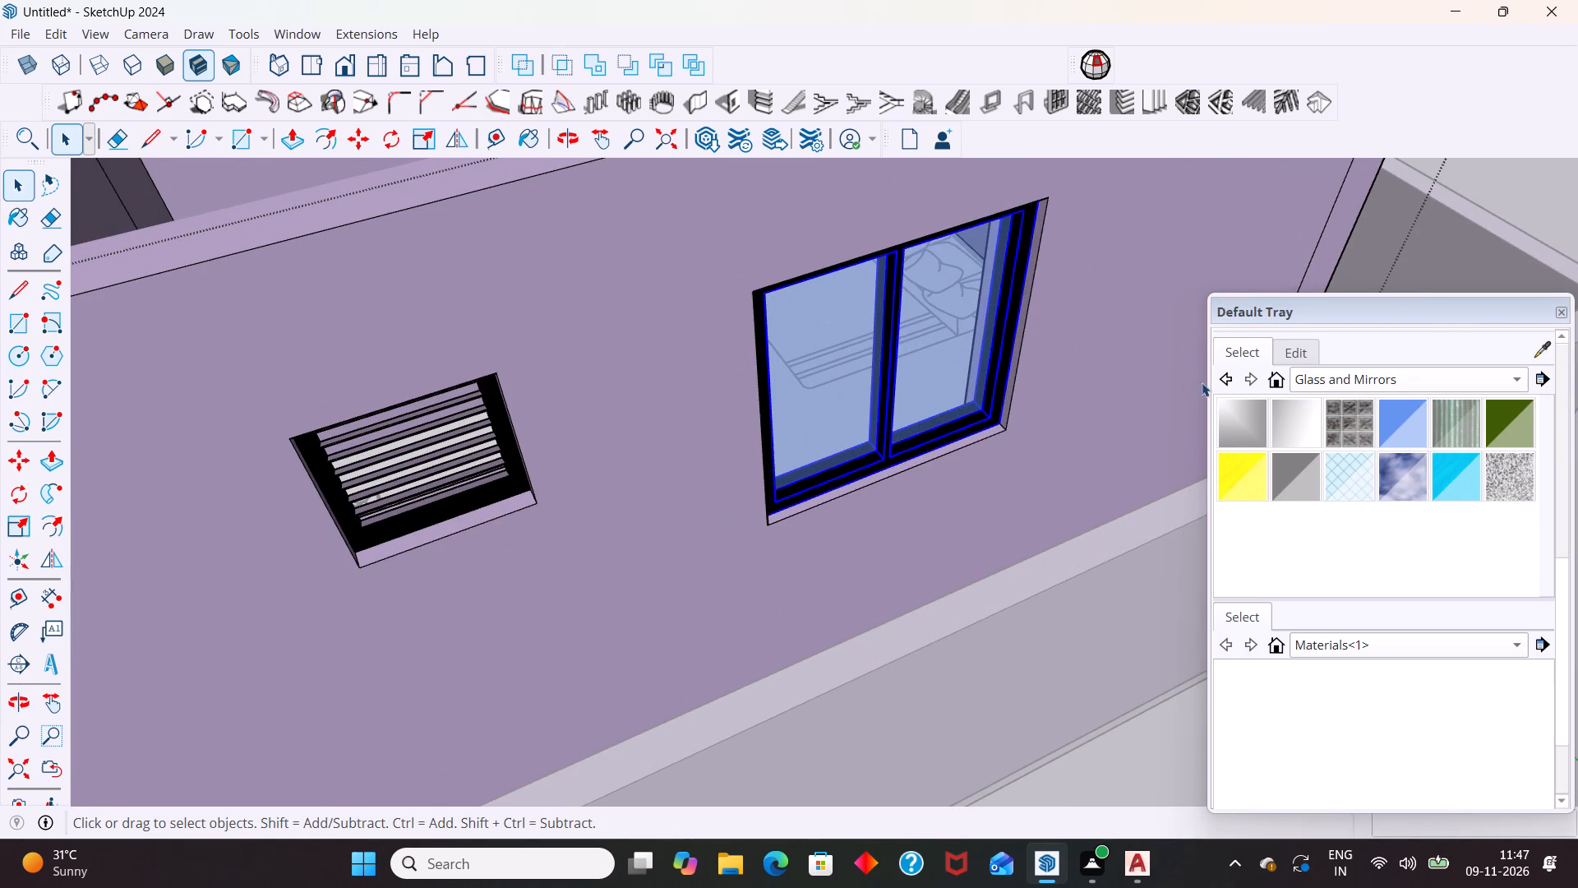
{"action": "left_click", "coordinate": [1424, 383]}
{"action": "left_click", "coordinate": [1340, 565]}
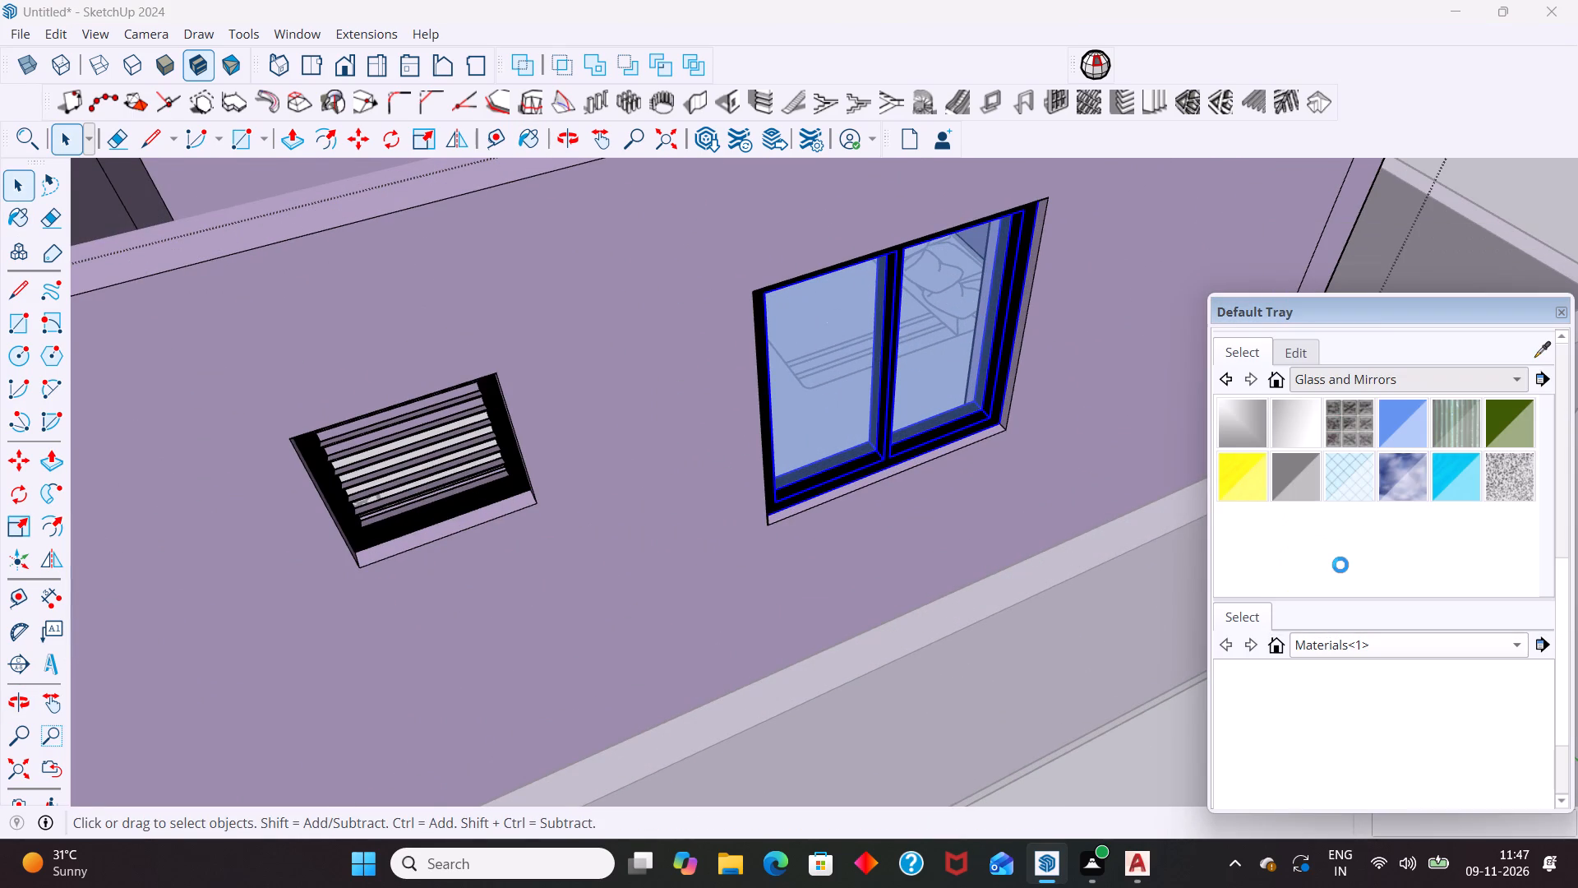
{"action": "left_click", "coordinate": [1380, 378]}
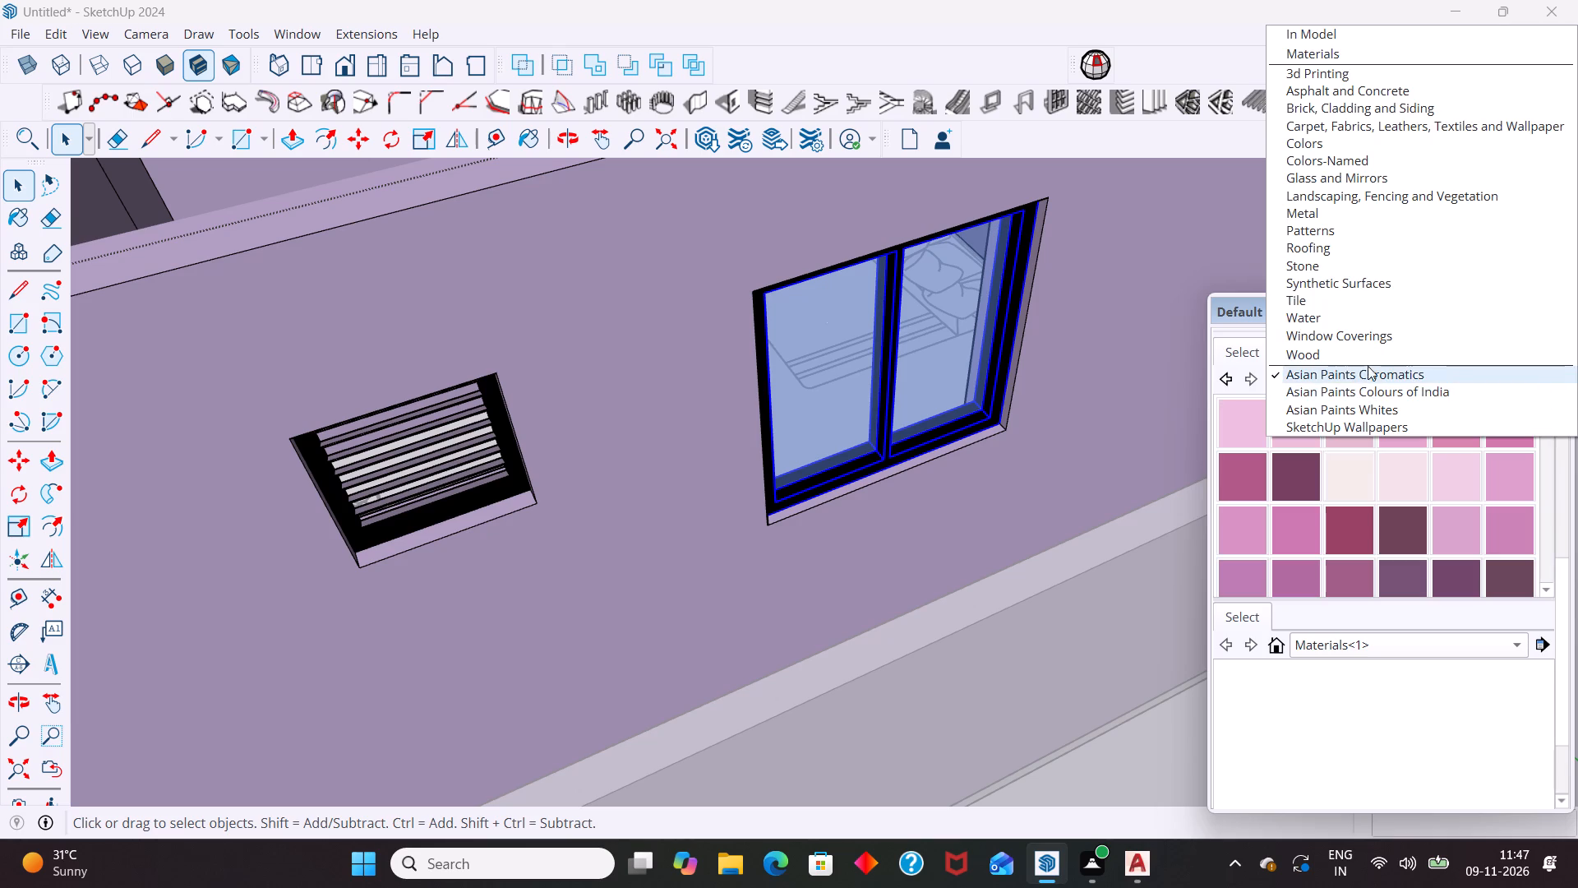
{"action": "left_click", "coordinate": [1373, 358]}
{"action": "left_click", "coordinate": [1447, 466]}
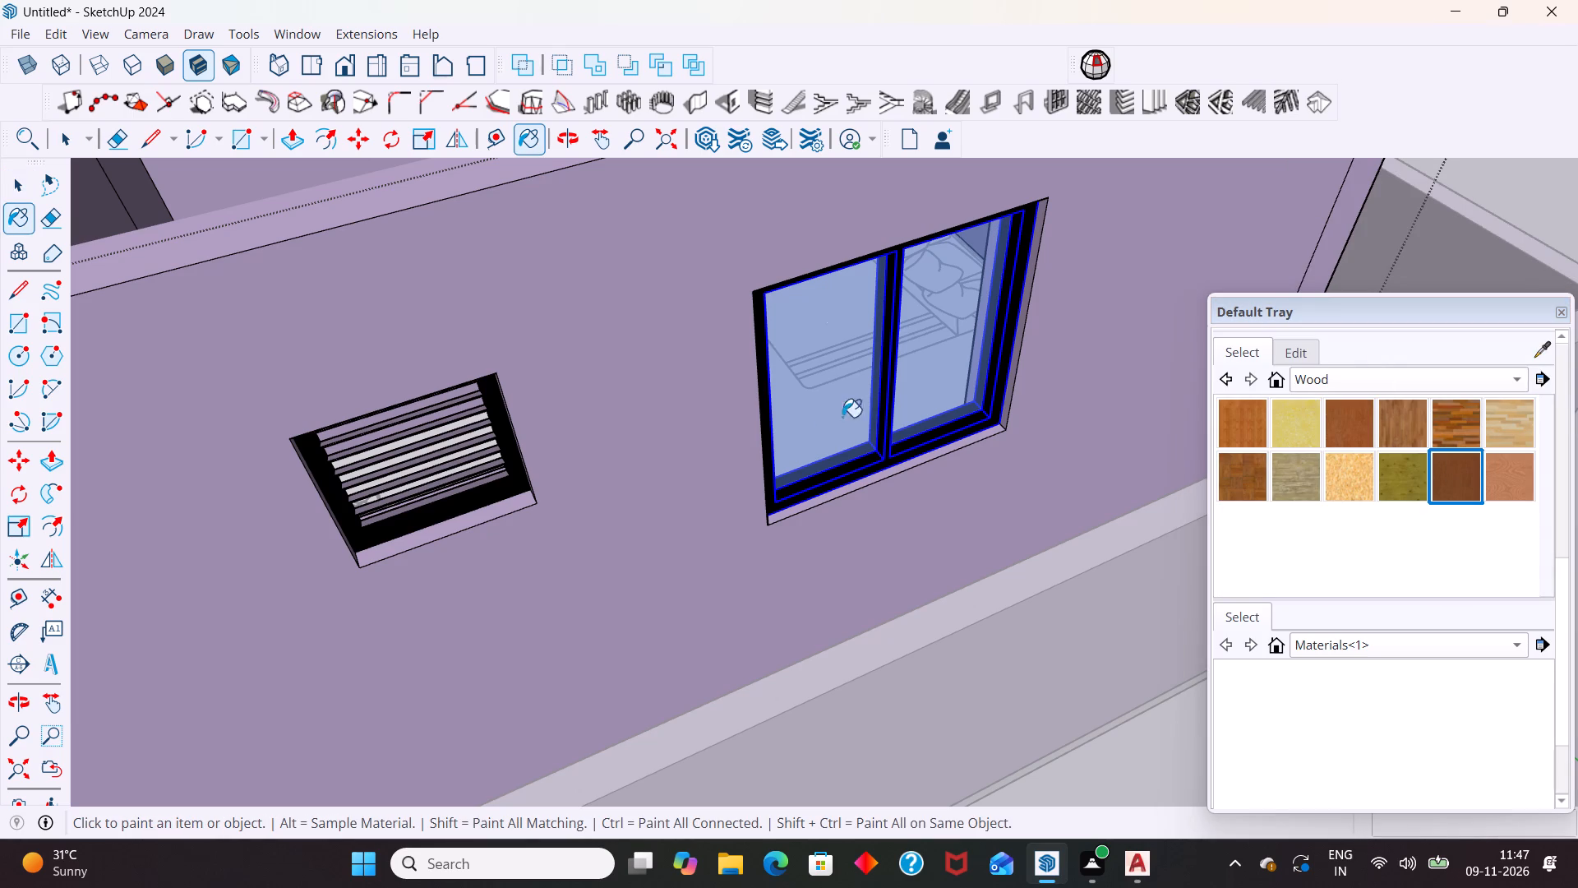
{"action": "left_click", "coordinate": [888, 431]}
{"action": "key", "text": "space"}
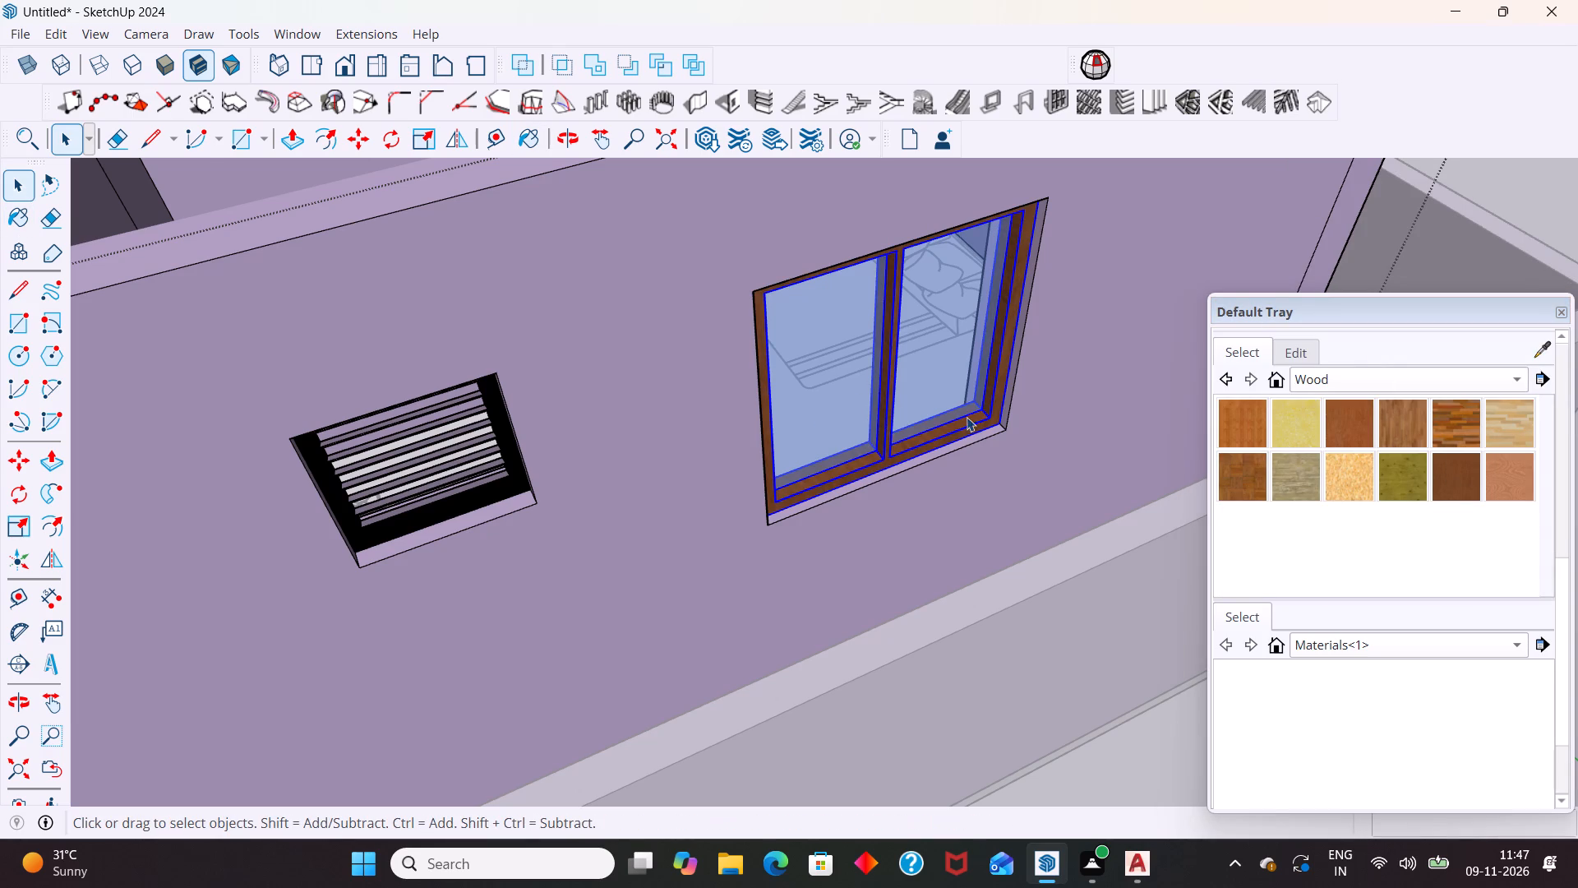
{"action": "scroll", "coordinate": [968, 417], "scroll_direction": "down", "scroll_amount": 6}
{"action": "left_click", "coordinate": [1331, 190]}
Draw a vertical 4' by 4' rectangle filling the empty window opening beside the sofa, midway through the outer wall's thickness.
{"action": "middle_click_drag", "start_coordinate": [980, 529], "coordinate": [824, 385]}
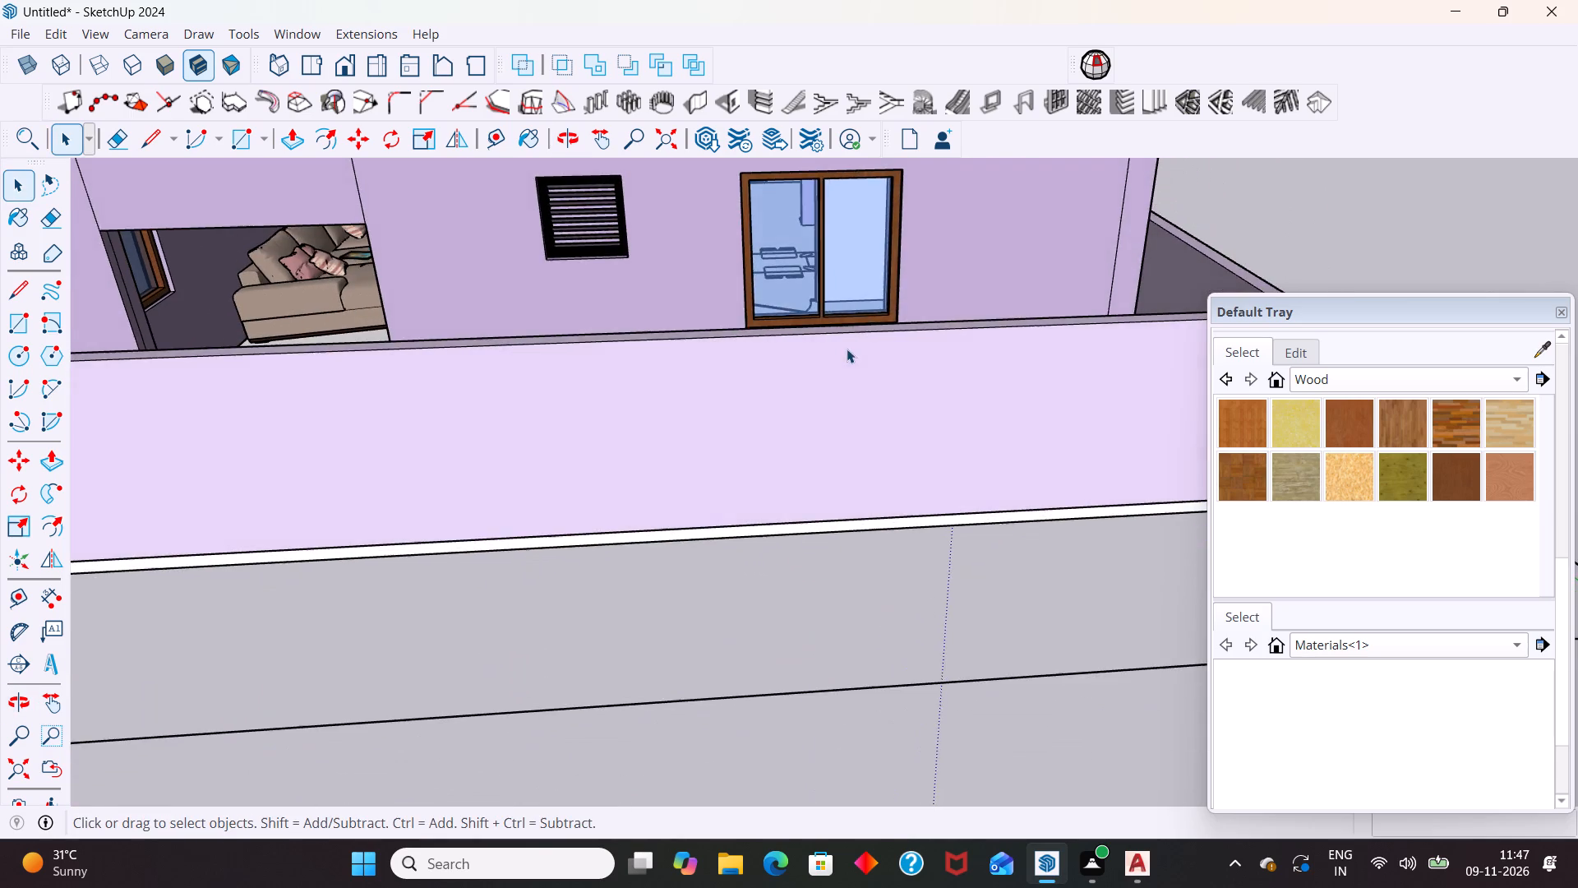
{"action": "scroll", "coordinate": [858, 405], "scroll_direction": "down", "scroll_amount": 10}
{"action": "middle_click_drag", "start_coordinate": [726, 497], "coordinate": [1088, 463]}
{"action": "middle_click_drag", "start_coordinate": [736, 502], "coordinate": [1022, 446]}
{"action": "scroll", "coordinate": [738, 399], "scroll_direction": "up", "scroll_amount": 4}
{"action": "middle_click_drag", "start_coordinate": [690, 386], "coordinate": [681, 587]}
{"action": "scroll", "coordinate": [563, 594], "scroll_direction": "up", "scroll_amount": 6}
{"action": "double_click", "coordinate": [816, 605]}
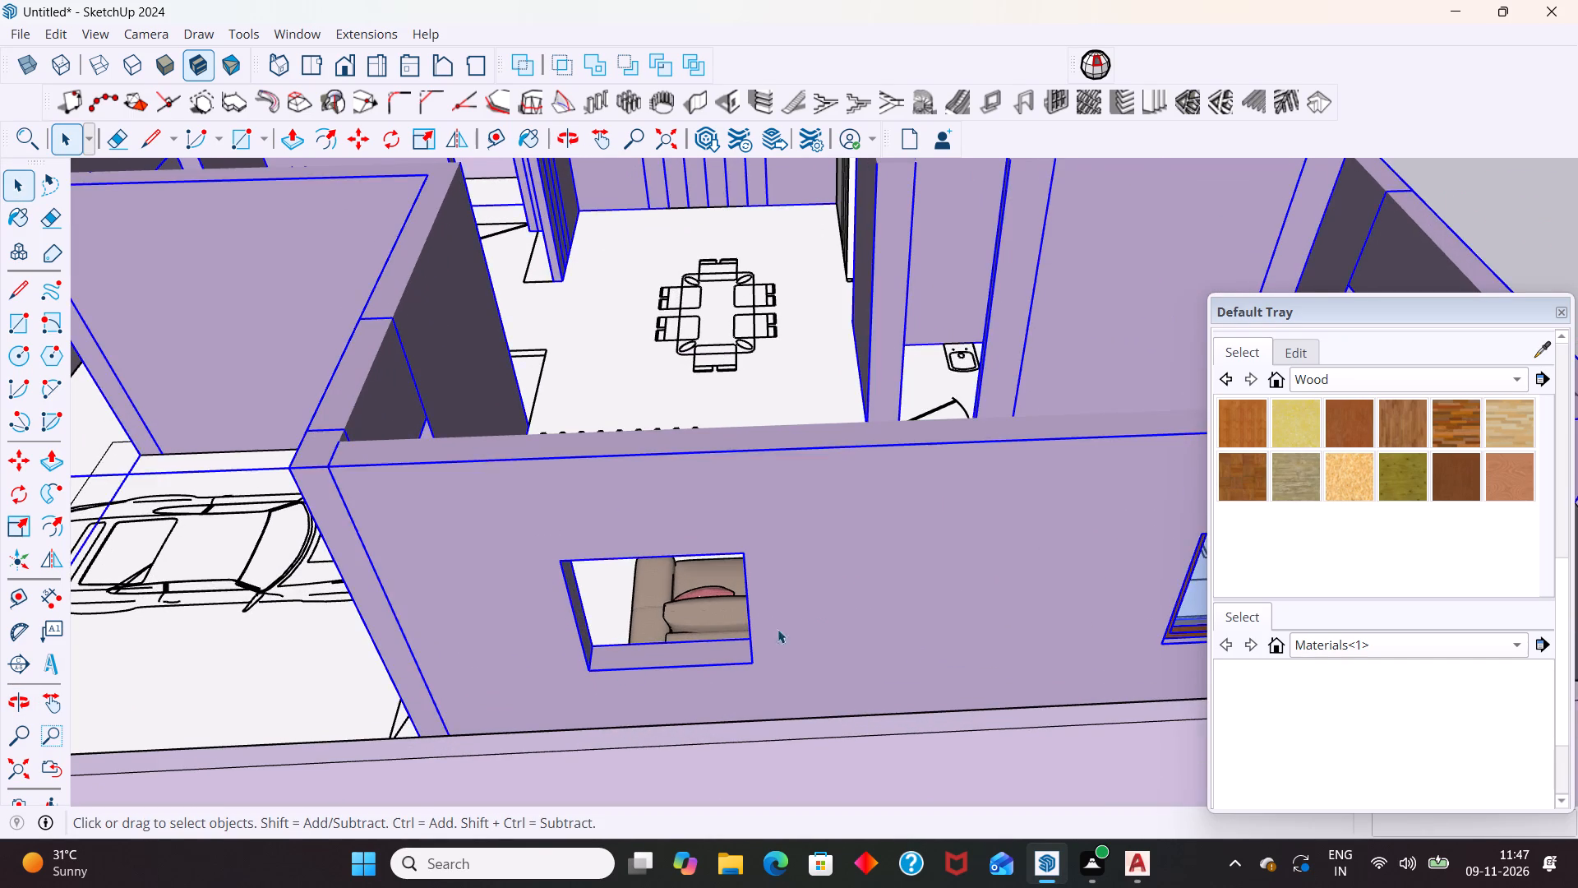
{"action": "scroll", "coordinate": [622, 698], "scroll_direction": "up", "scroll_amount": 3}
{"action": "key", "text": "r"}
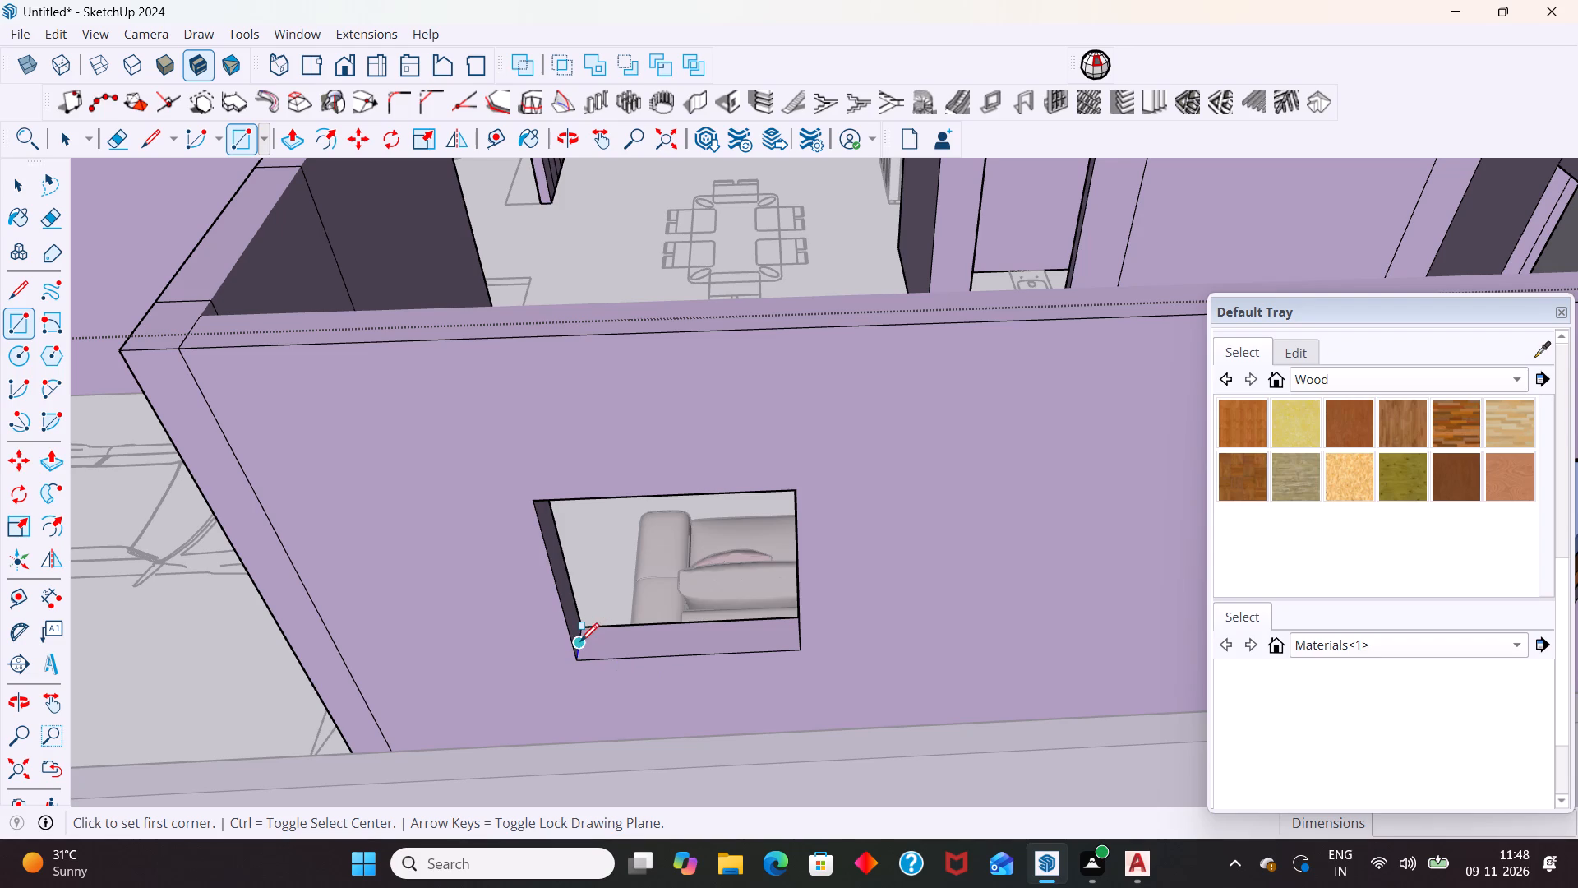
{"action": "left_click", "coordinate": [580, 641]}
{"action": "key", "text": "Right"}
{"action": "scroll", "coordinate": [777, 543], "scroll_direction": "up", "scroll_amount": 2}
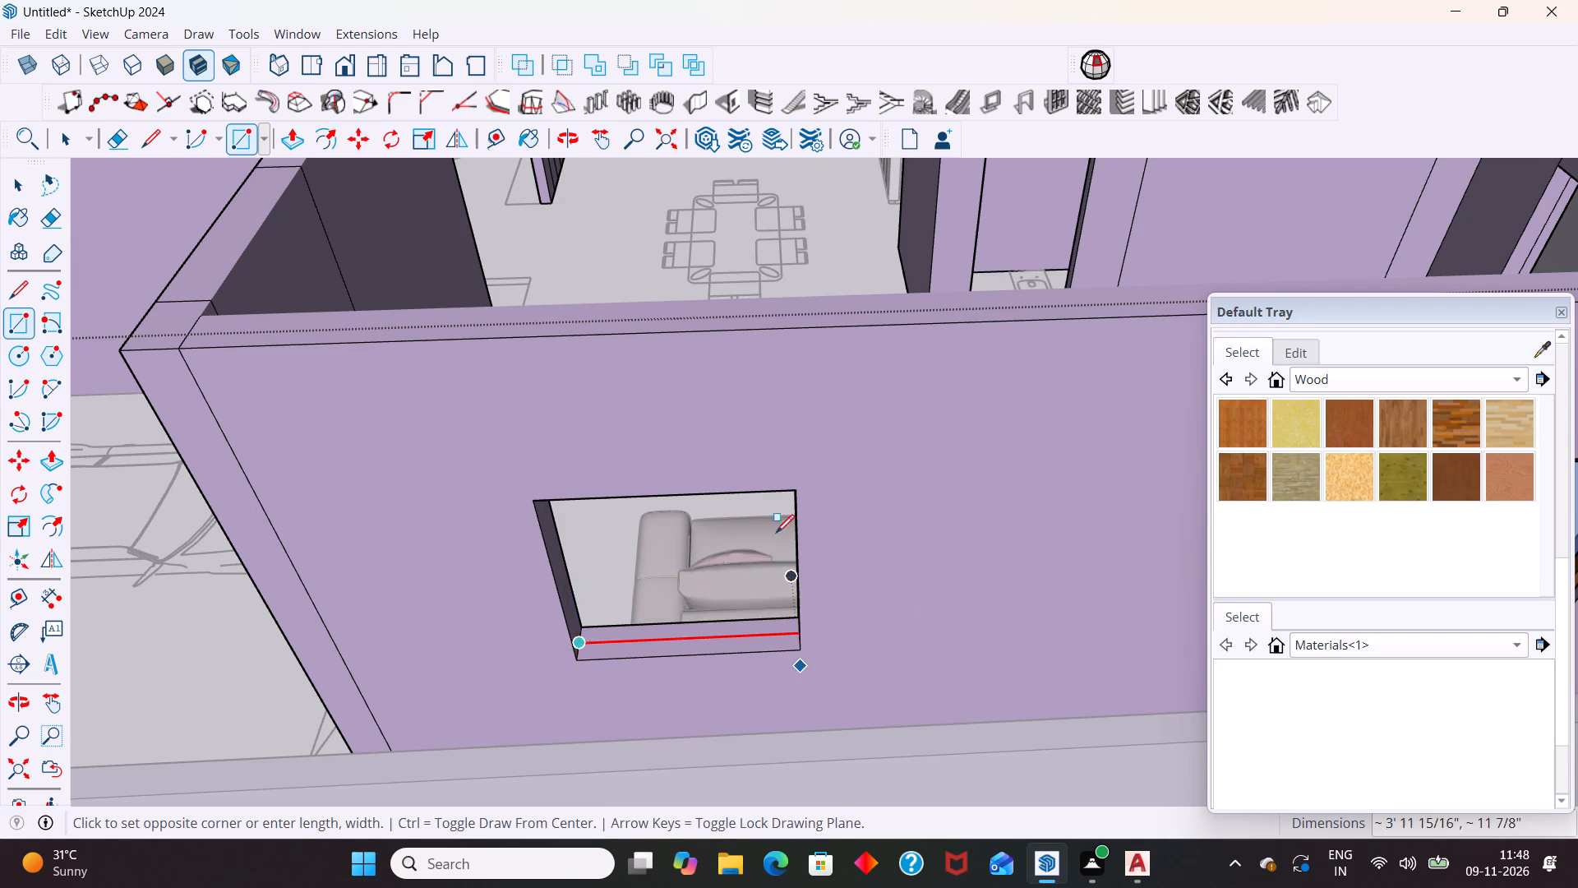
{"action": "scroll", "coordinate": [776, 533], "scroll_direction": "up", "scroll_amount": 1}
{"action": "middle_click_drag", "start_coordinate": [779, 511], "coordinate": [867, 408]}
{"action": "middle_click_drag", "start_coordinate": [916, 313], "coordinate": [931, 287]}
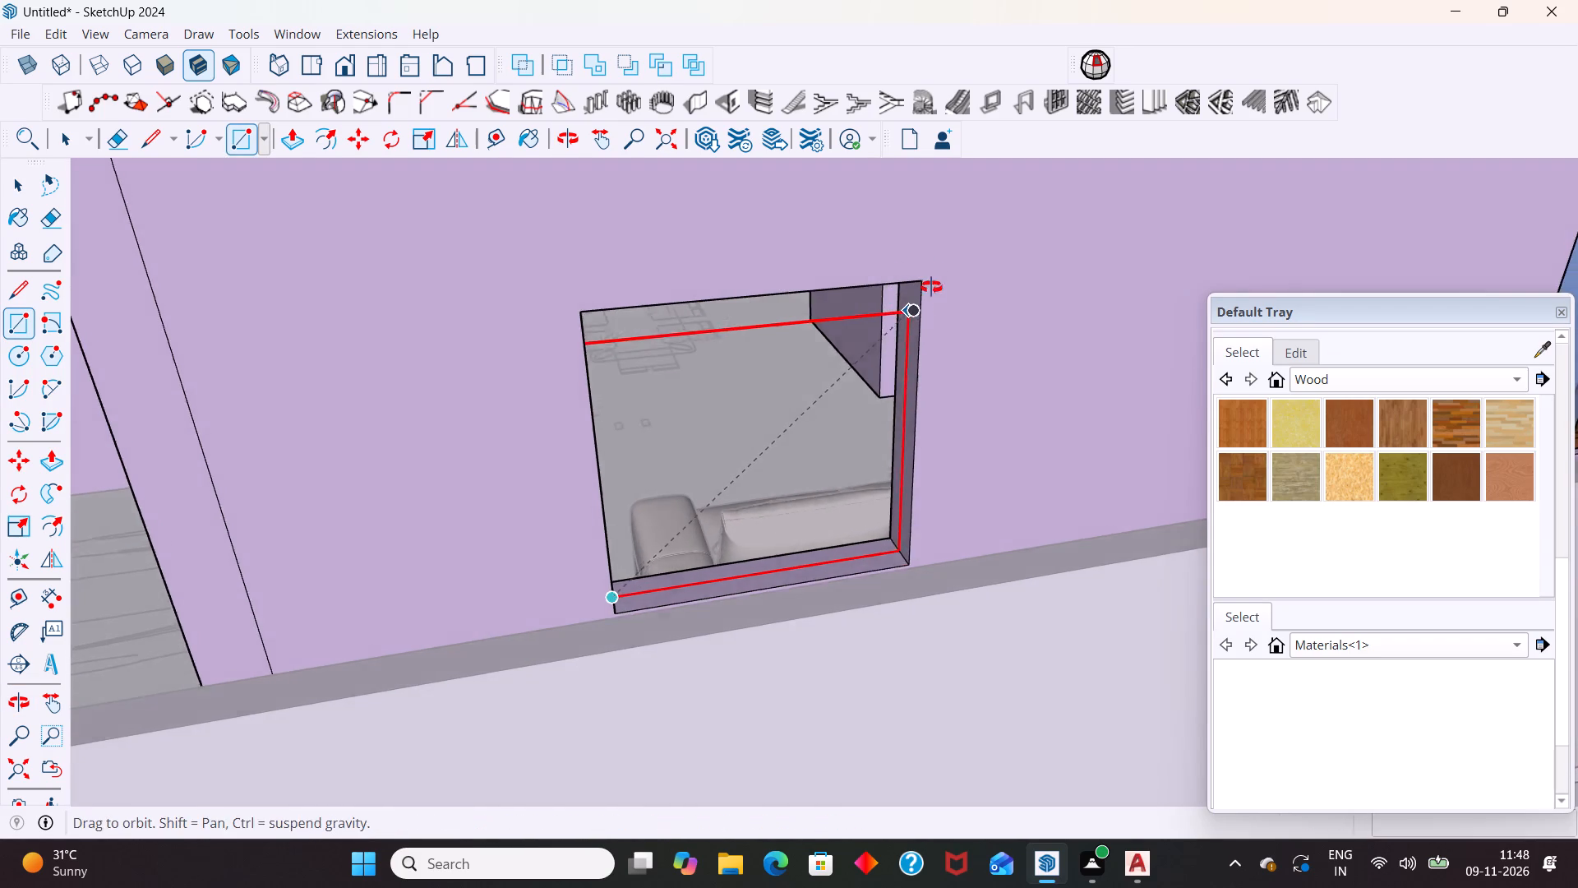
{"action": "middle_click_drag", "start_coordinate": [931, 287], "coordinate": [939, 251]}
{"action": "scroll", "coordinate": [926, 268], "scroll_direction": "up", "scroll_amount": 4}
{"action": "middle_click_drag", "start_coordinate": [907, 309], "coordinate": [959, 166]}
{"action": "scroll", "coordinate": [943, 219], "scroll_direction": "up", "scroll_amount": 5}
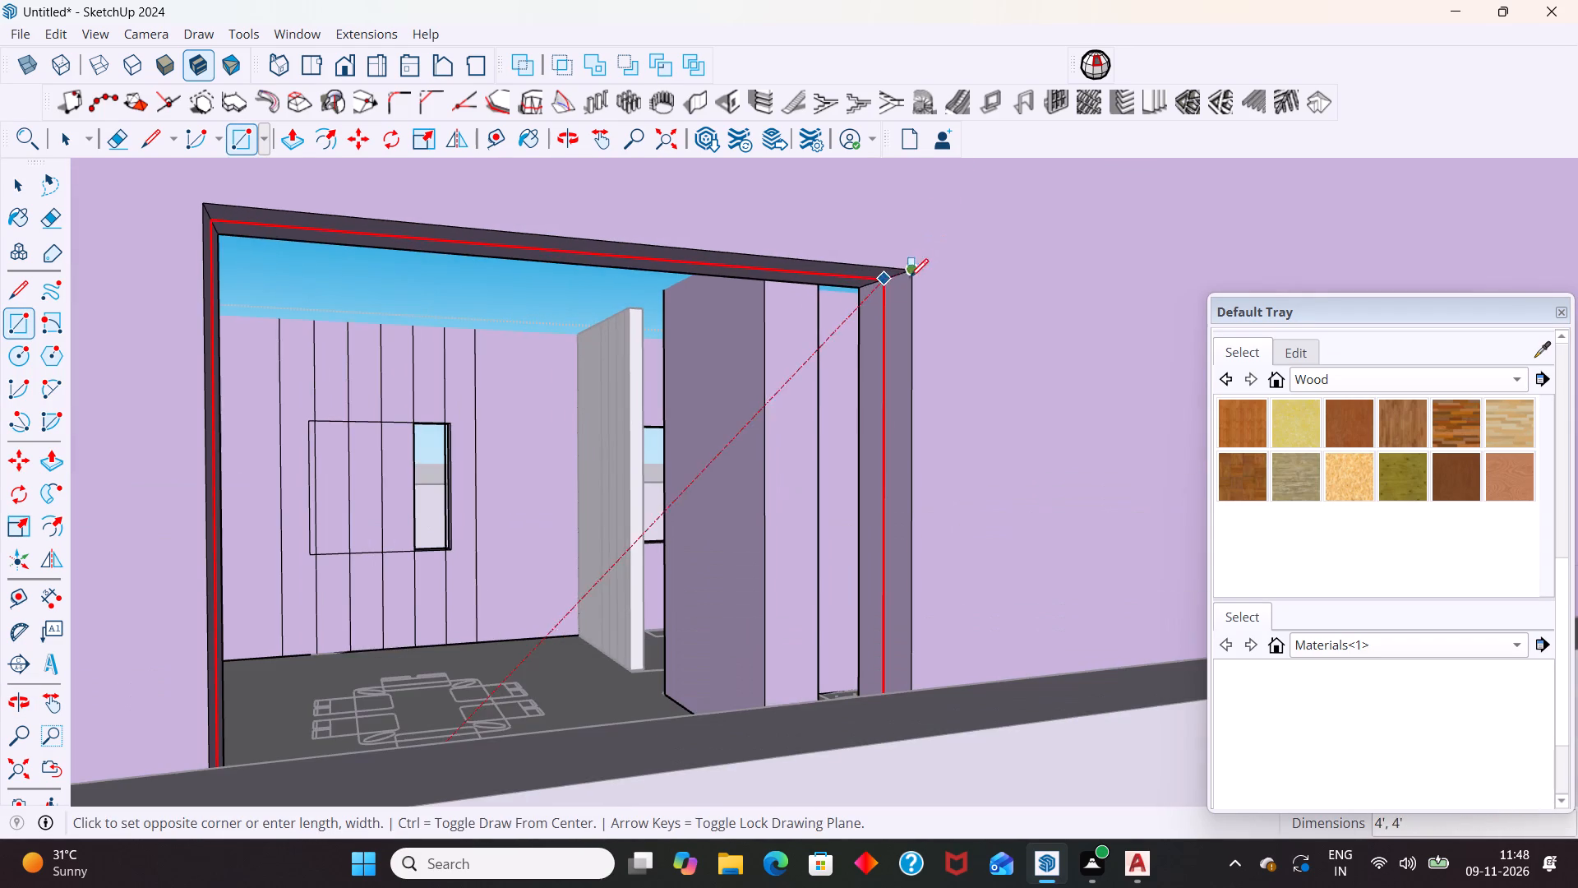
{"action": "left_click", "coordinate": [888, 283]}
Divide the new rectangular face into a framed window of 1 row and 2 columns, with the panel location in the middle.
{"action": "key", "text": "space"}
{"action": "left_click", "coordinate": [771, 409]}
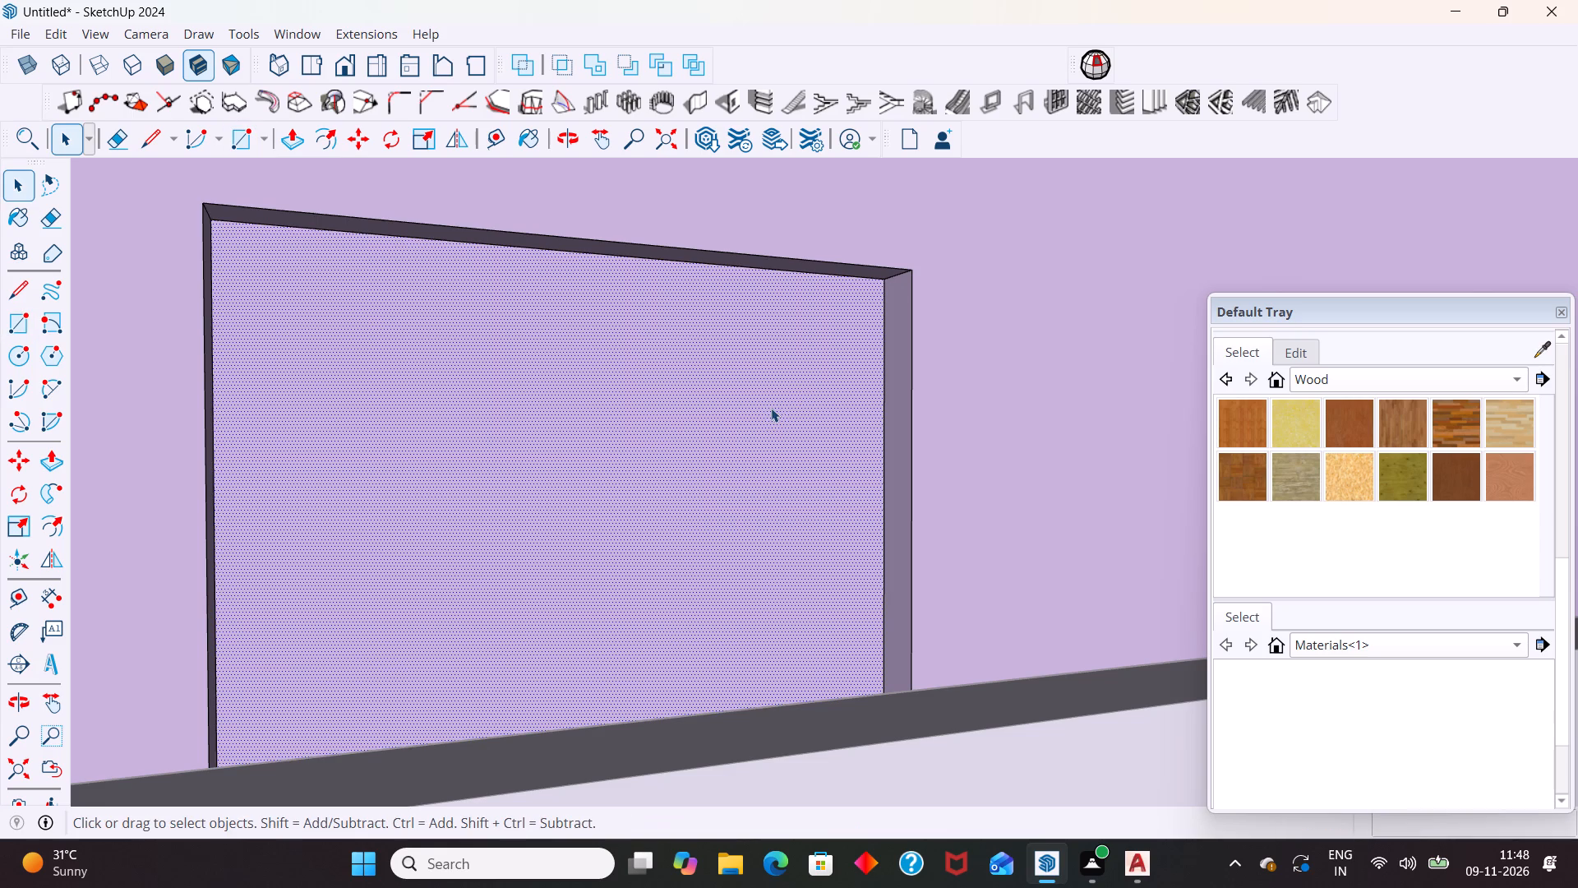
{"action": "left_click", "coordinate": [1059, 88]}
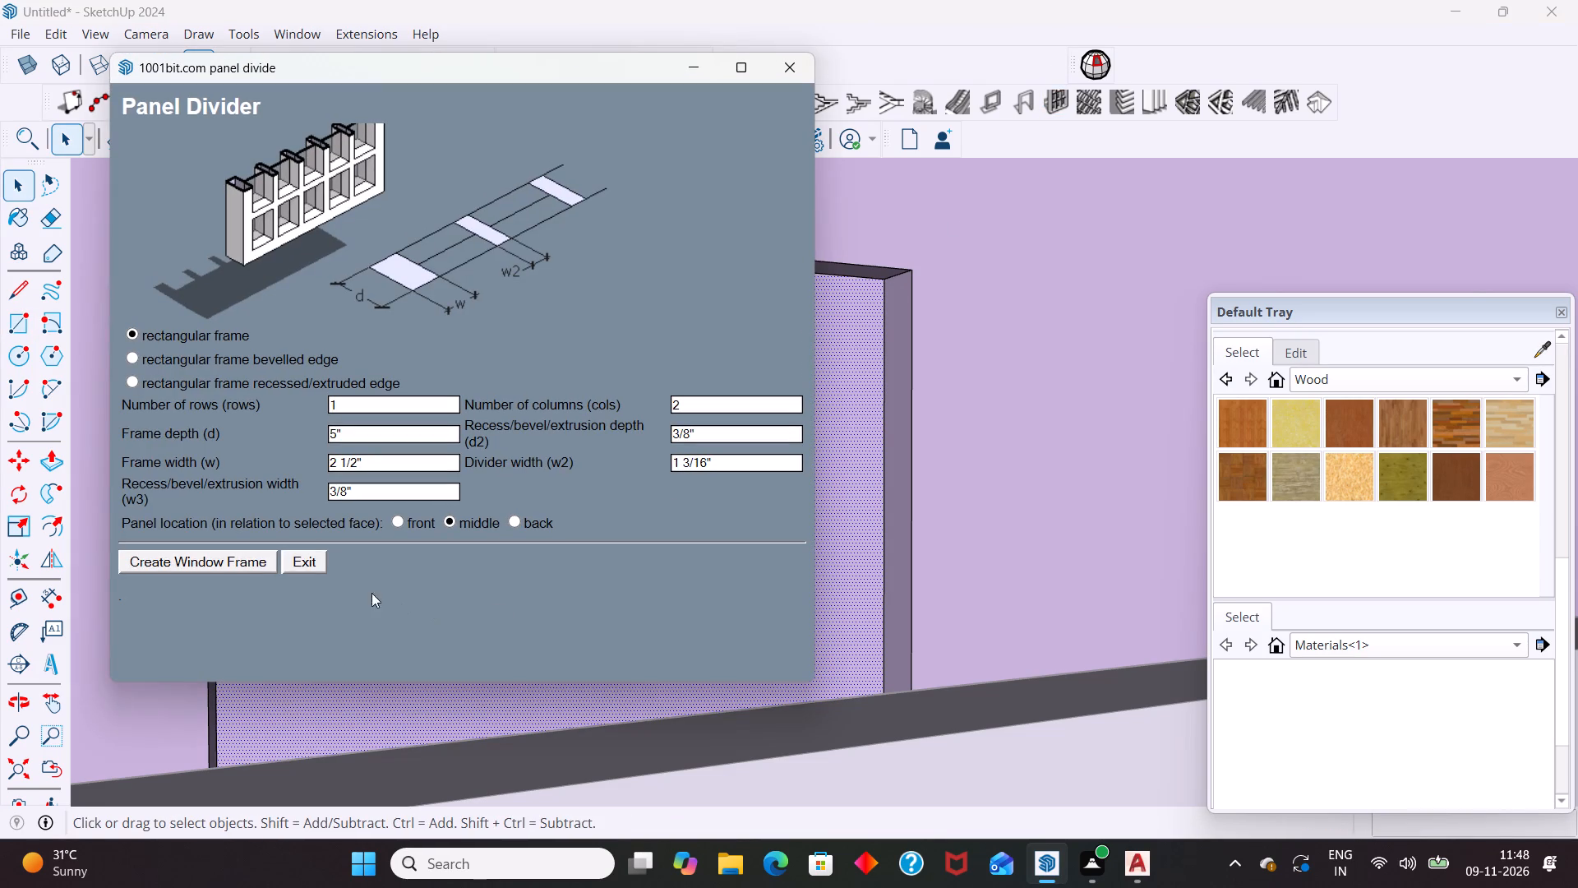
{"action": "left_click", "coordinate": [247, 558]}
{"action": "scroll", "coordinate": [672, 414], "scroll_direction": "down", "scroll_amount": 4}
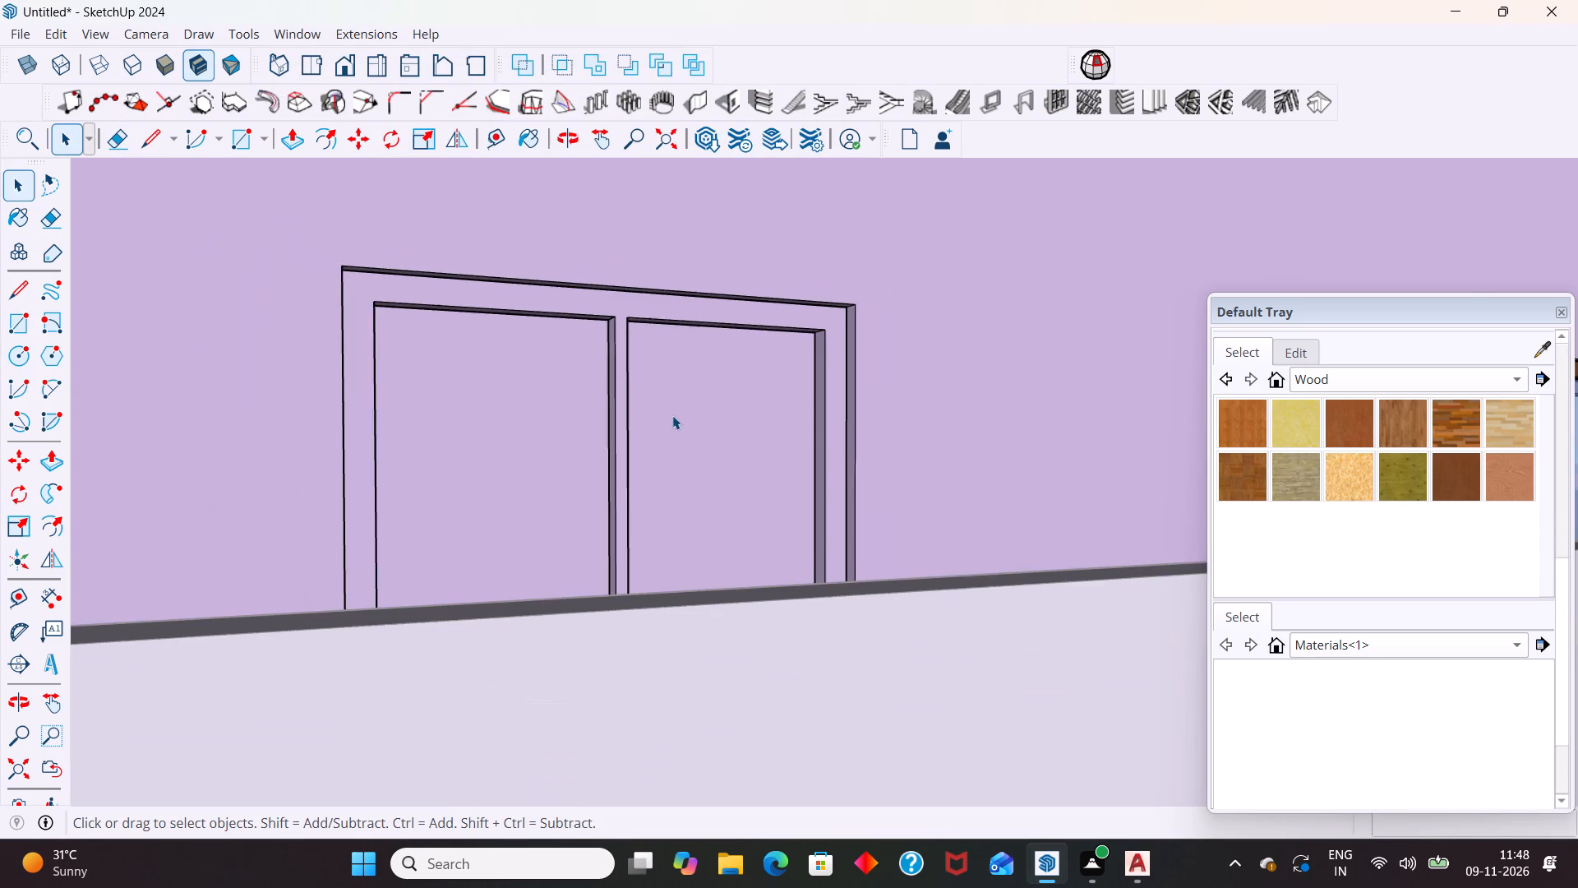
Paint the new two-panel window group with the dark brown Wood material.
{"action": "left_click", "coordinate": [621, 319]}
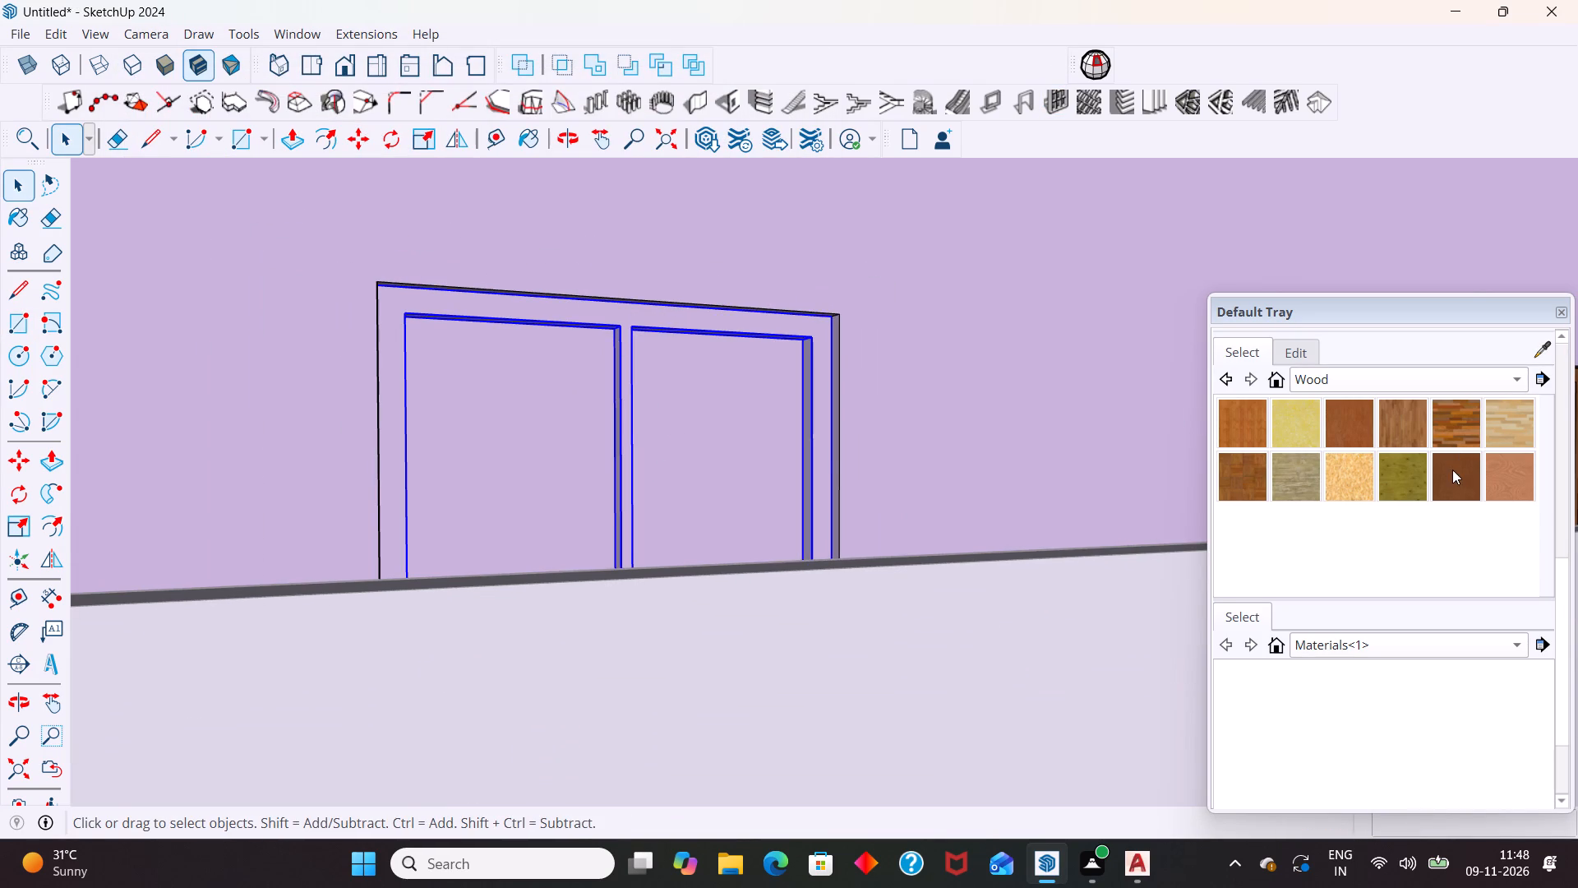
{"action": "left_click", "coordinate": [1452, 470]}
{"action": "left_click", "coordinate": [622, 386]}
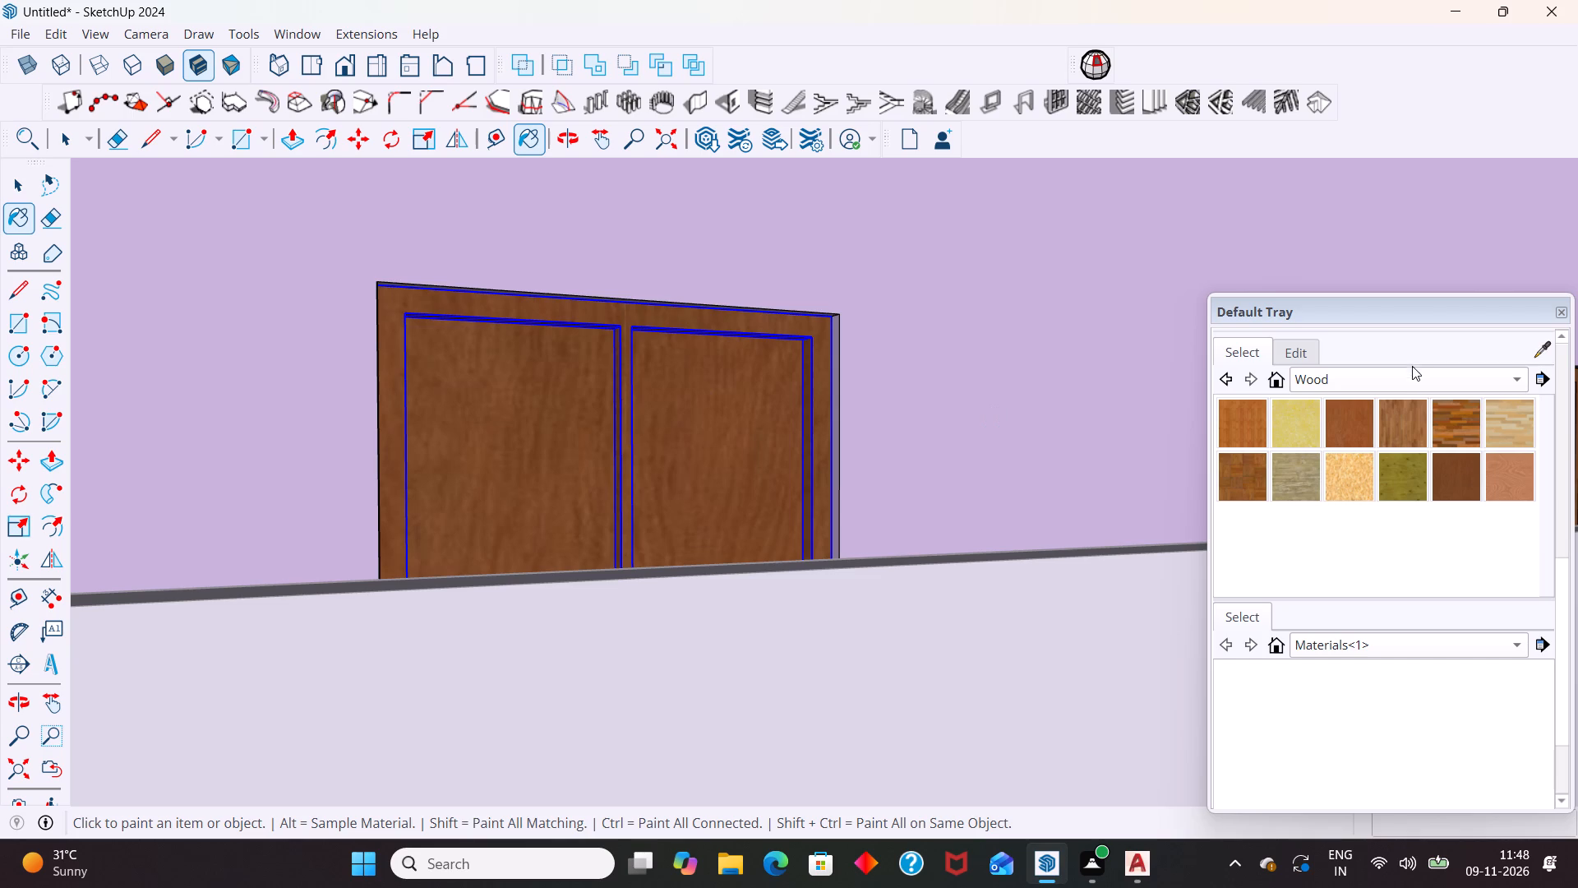
{"action": "left_click", "coordinate": [688, 440]}
Open the new window group for editing and switch to the Glass and Mirrors material collection.
{"action": "key", "text": "space"}
{"action": "double_click", "coordinate": [688, 440]}
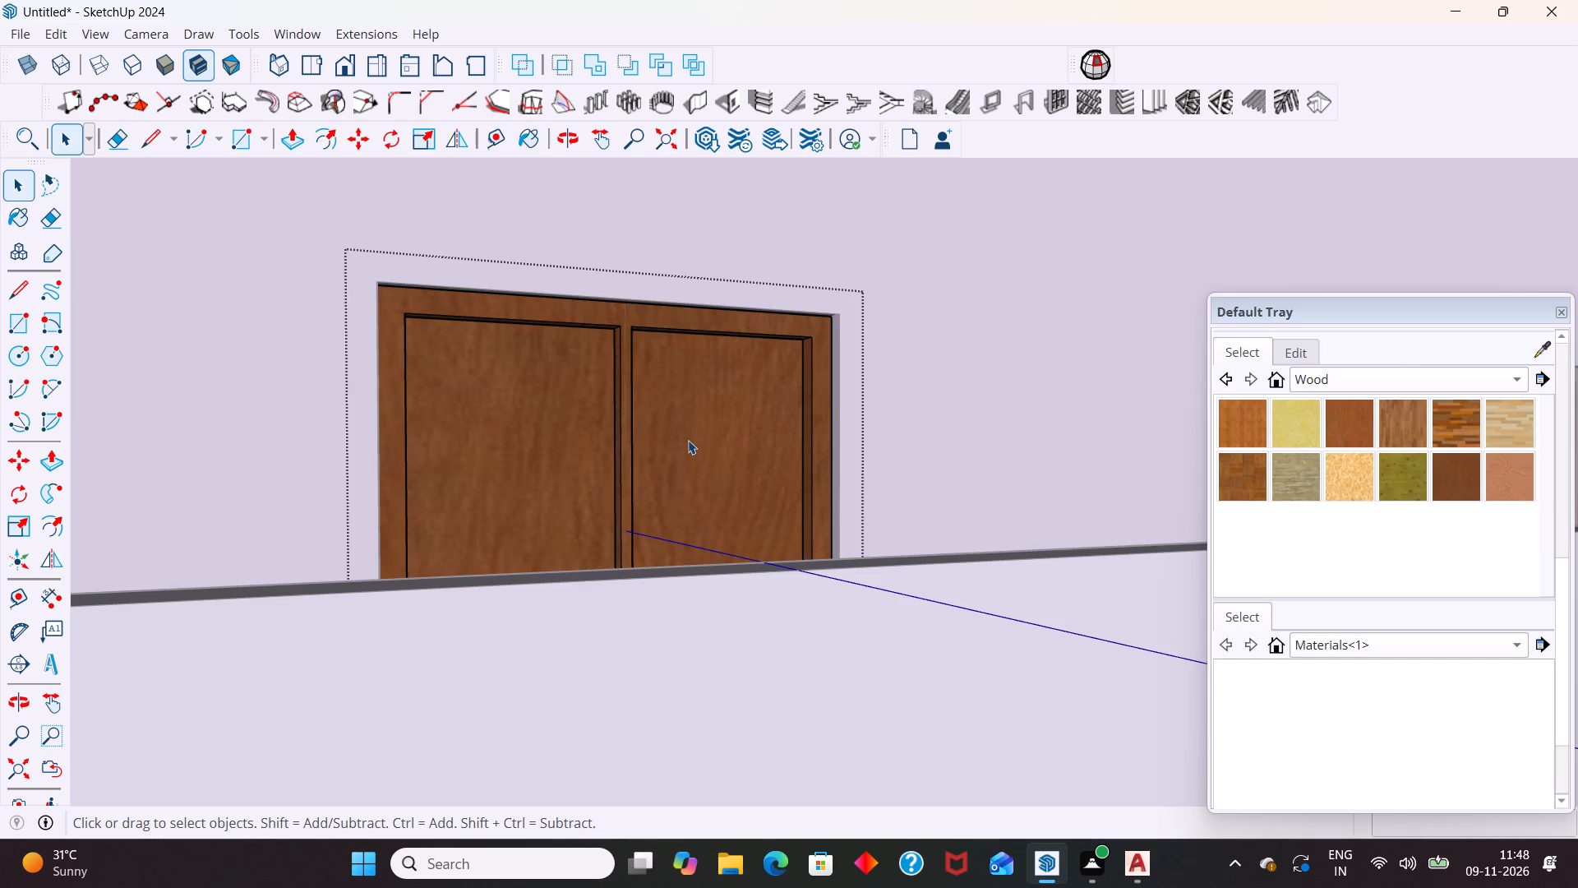
{"action": "left_click", "coordinate": [1307, 378]}
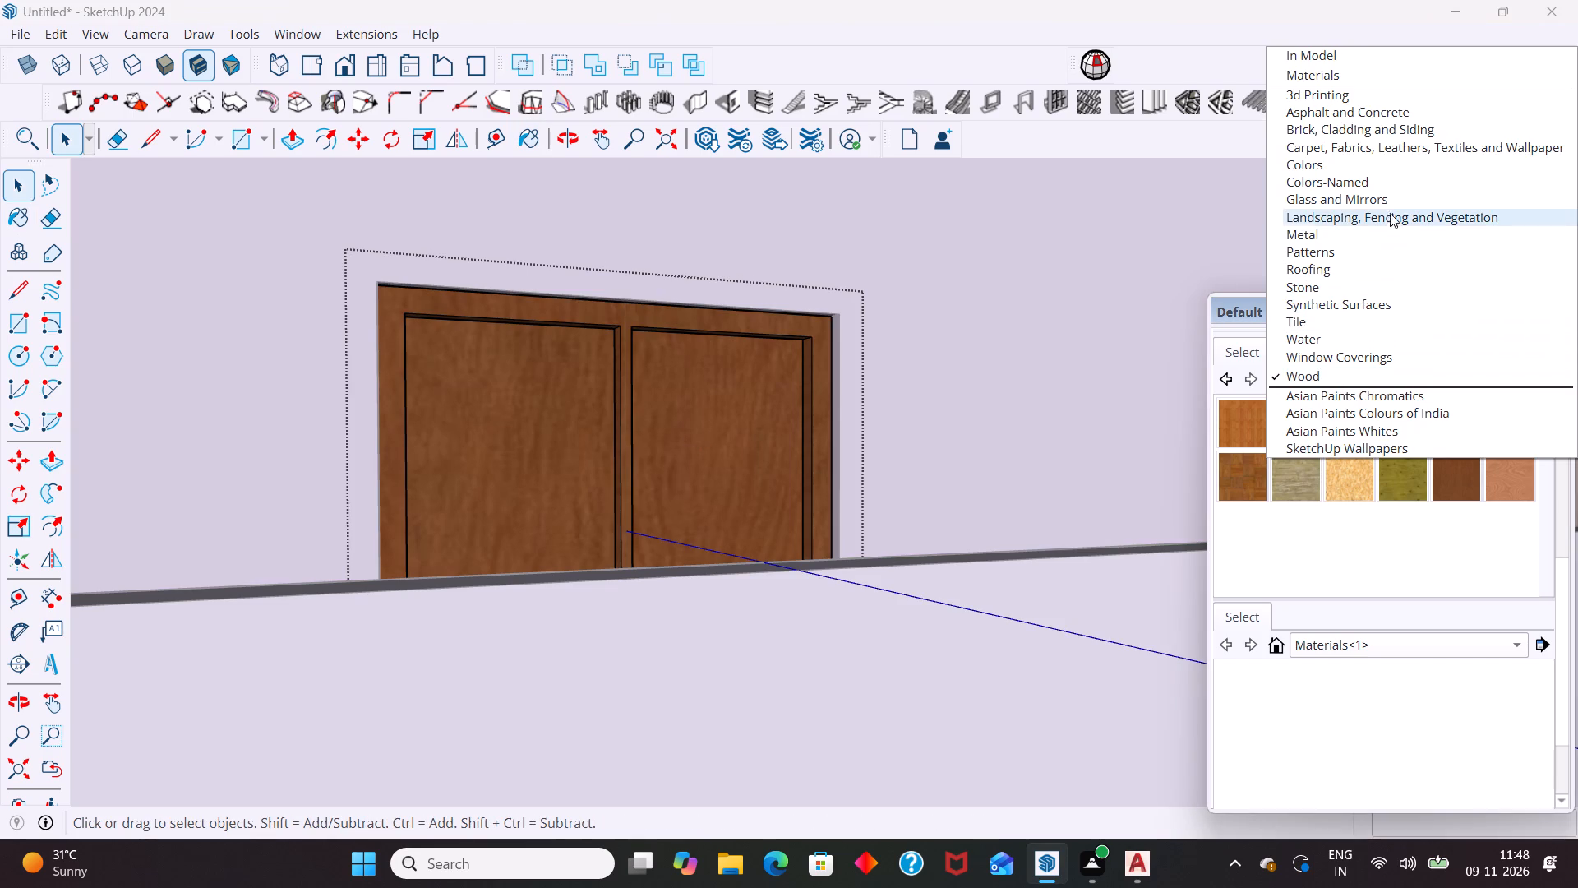
{"action": "left_click", "coordinate": [1410, 188]}
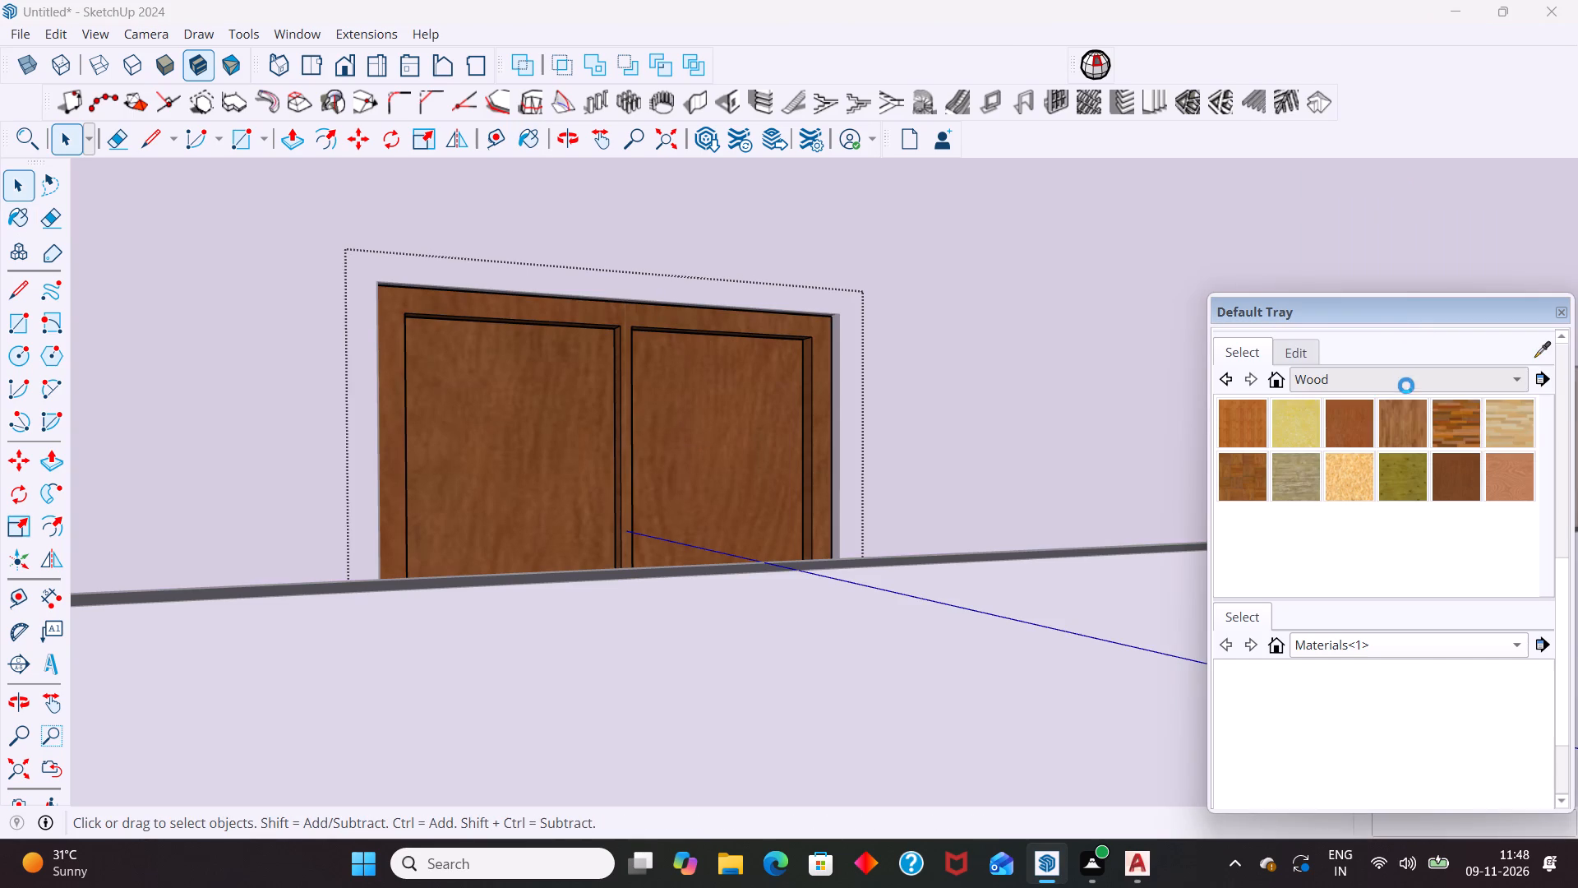
{"action": "left_click", "coordinate": [1406, 384]}
{"action": "left_click", "coordinate": [1402, 393]}
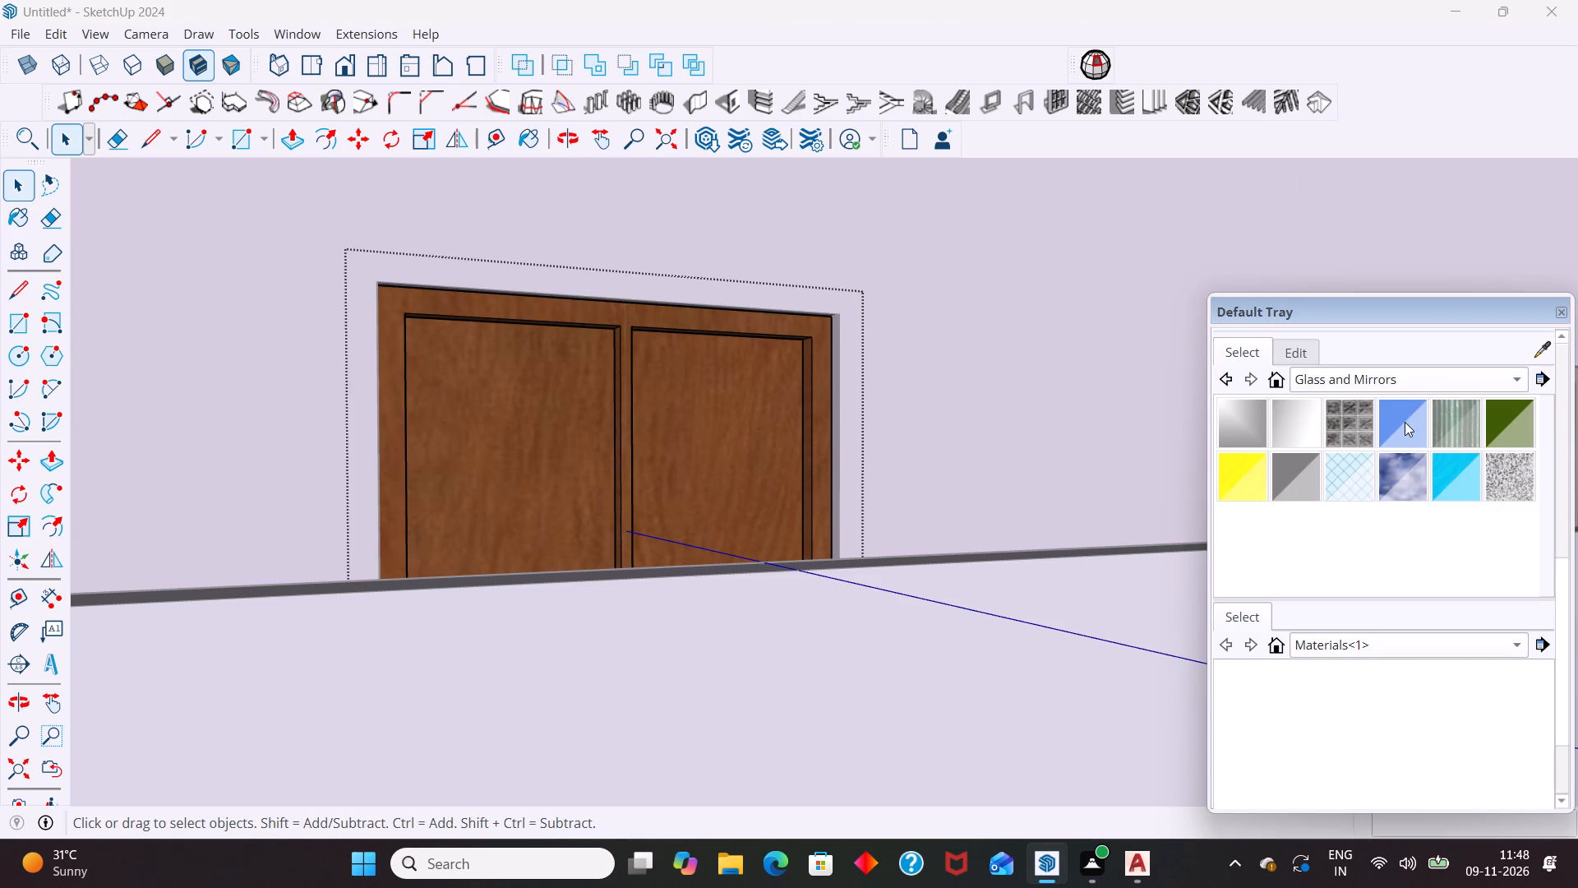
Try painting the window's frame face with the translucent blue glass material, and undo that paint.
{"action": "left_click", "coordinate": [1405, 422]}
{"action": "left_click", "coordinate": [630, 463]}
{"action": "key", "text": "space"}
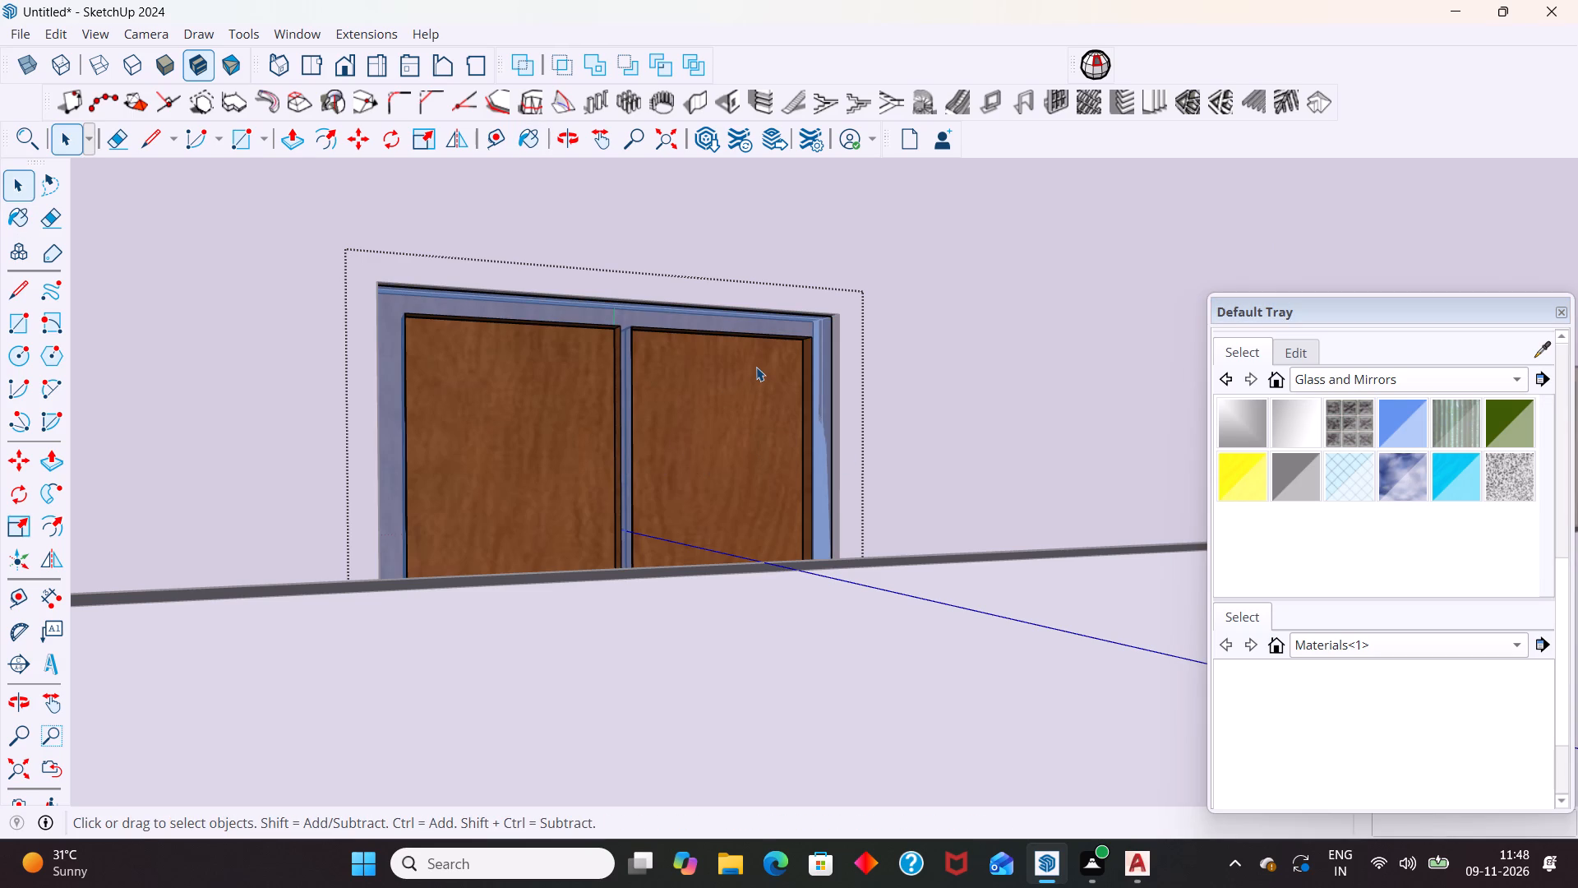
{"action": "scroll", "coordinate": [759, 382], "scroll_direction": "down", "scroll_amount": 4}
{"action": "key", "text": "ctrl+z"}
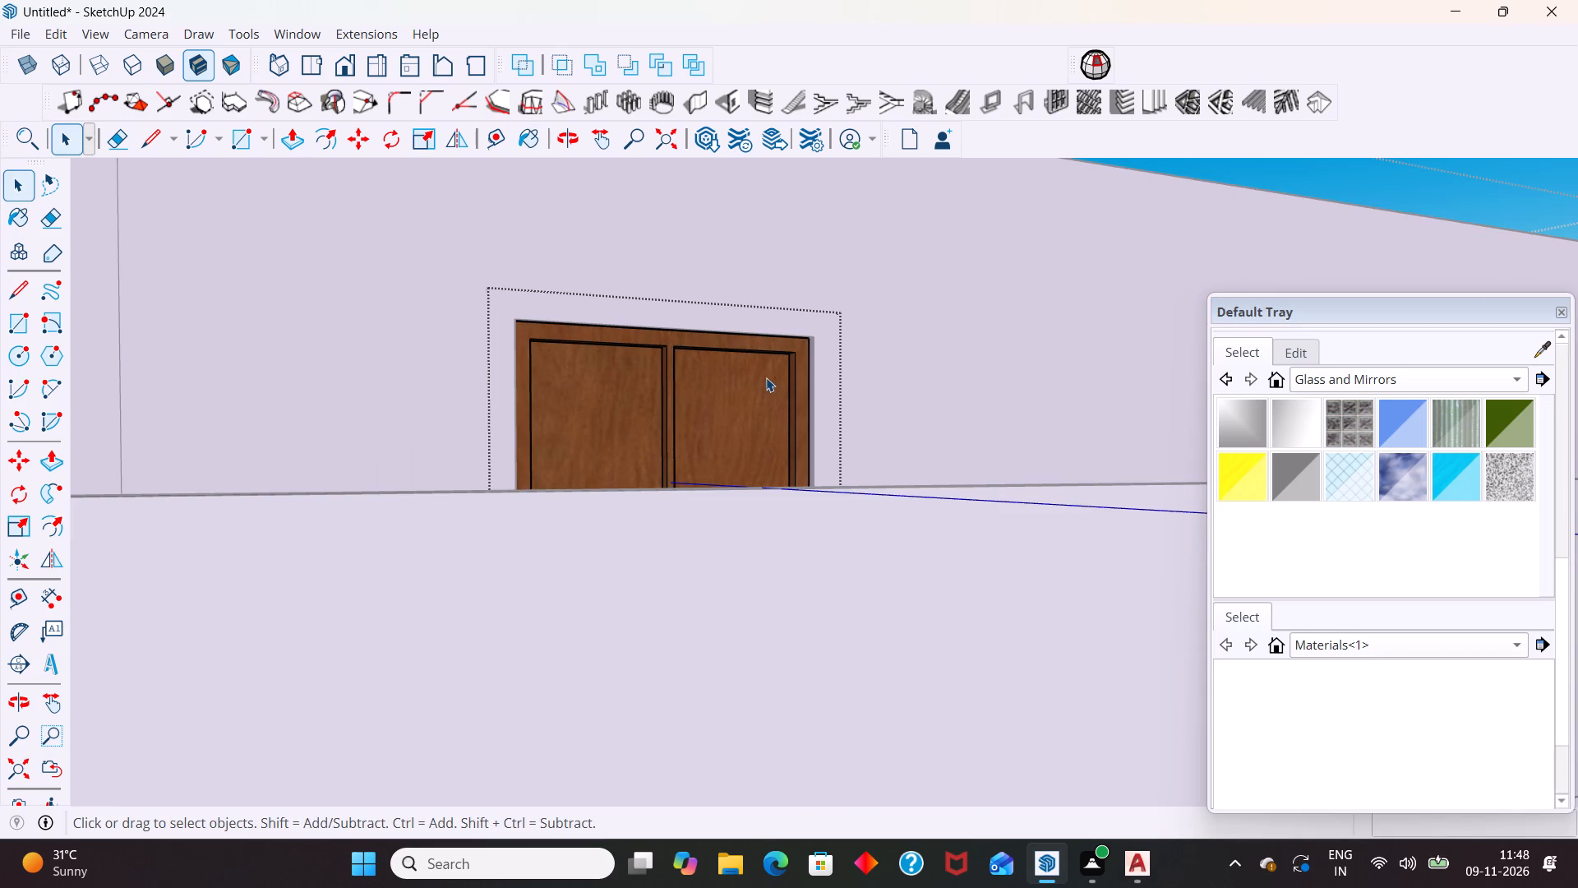
Paint the new window's pane face with the translucent blue material from Glass and Mirrors and leave the window group.
{"action": "left_click", "coordinate": [1415, 414]}
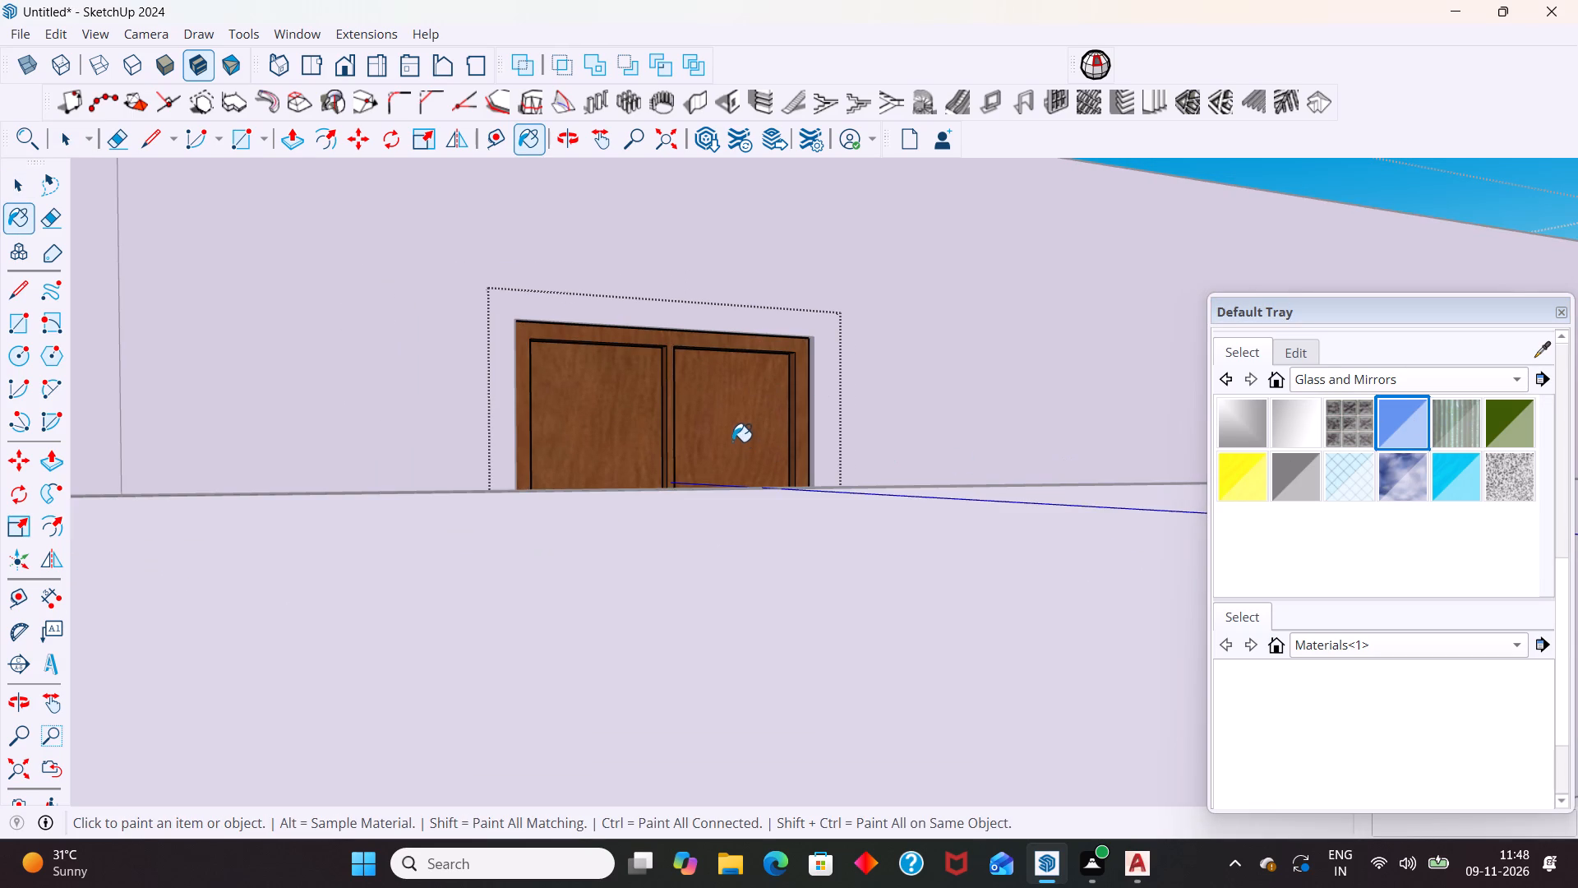
{"action": "left_click", "coordinate": [732, 441]}
{"action": "key", "text": "space"}
{"action": "scroll", "coordinate": [849, 308], "scroll_direction": "down", "scroll_amount": 12}
{"action": "middle_click_drag", "start_coordinate": [746, 420], "coordinate": [820, 526]}
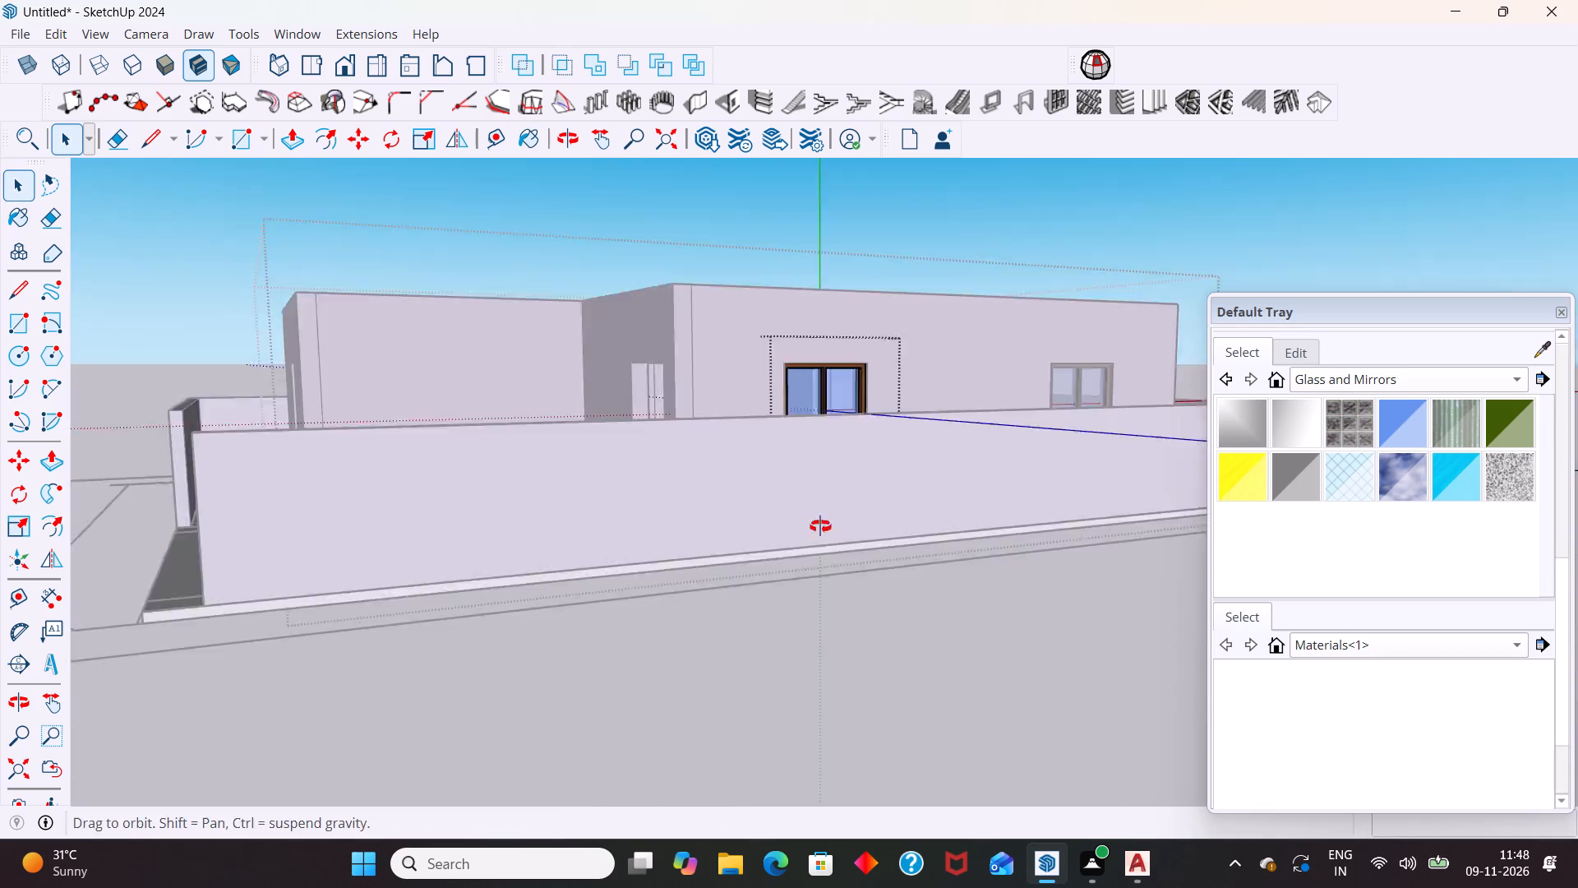
{"action": "middle_click_drag", "start_coordinate": [820, 526], "coordinate": [950, 616]}
{"action": "scroll", "coordinate": [916, 628], "scroll_direction": "up", "scroll_amount": 4}
{"action": "left_click", "coordinate": [870, 374]}
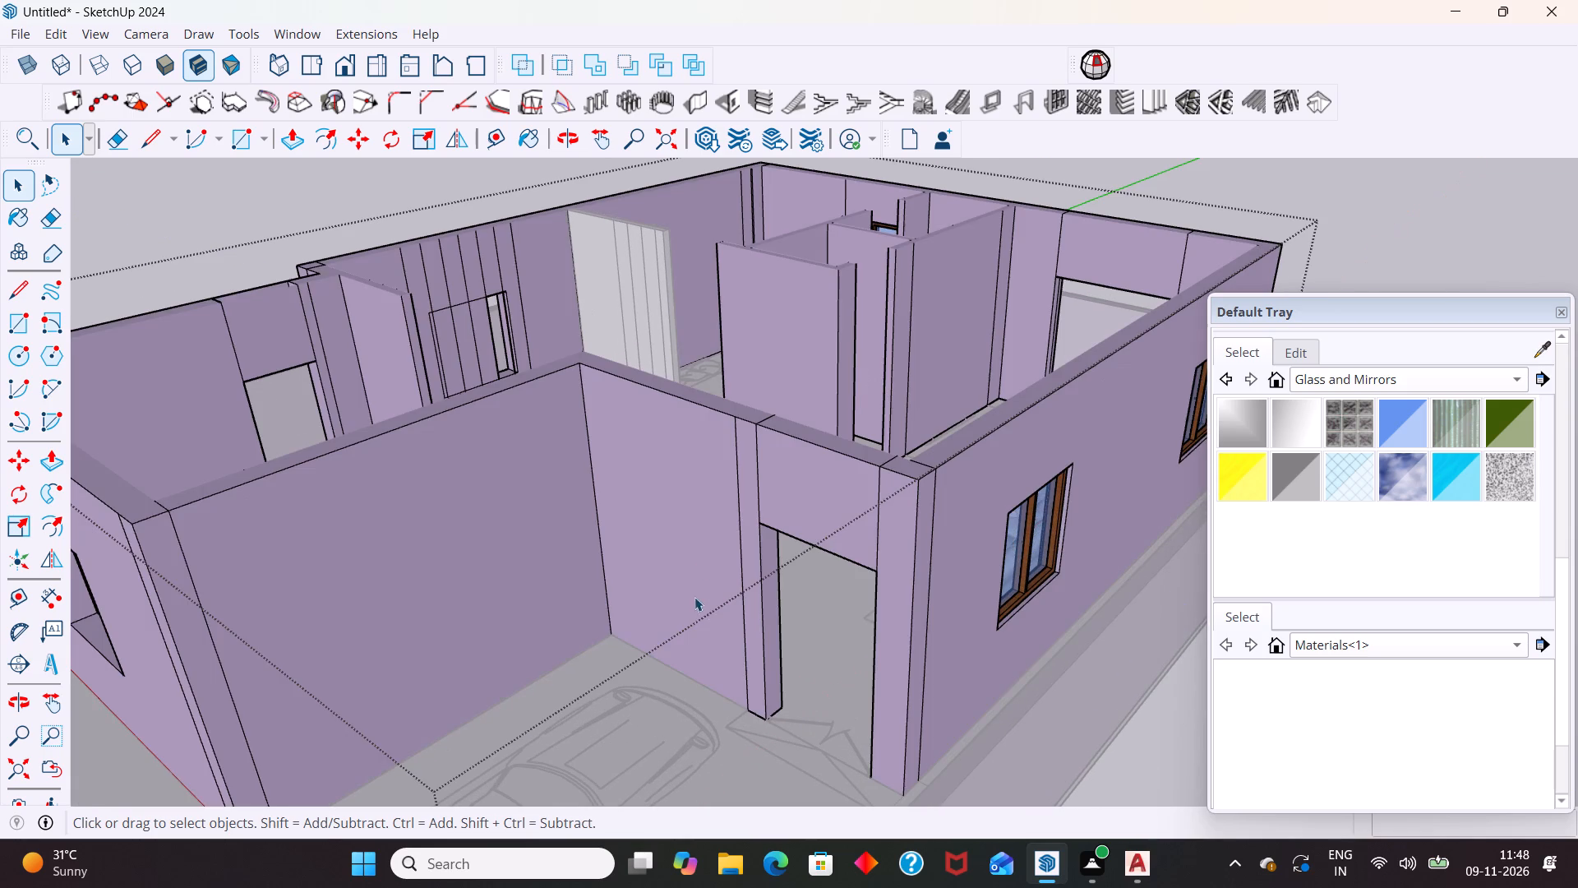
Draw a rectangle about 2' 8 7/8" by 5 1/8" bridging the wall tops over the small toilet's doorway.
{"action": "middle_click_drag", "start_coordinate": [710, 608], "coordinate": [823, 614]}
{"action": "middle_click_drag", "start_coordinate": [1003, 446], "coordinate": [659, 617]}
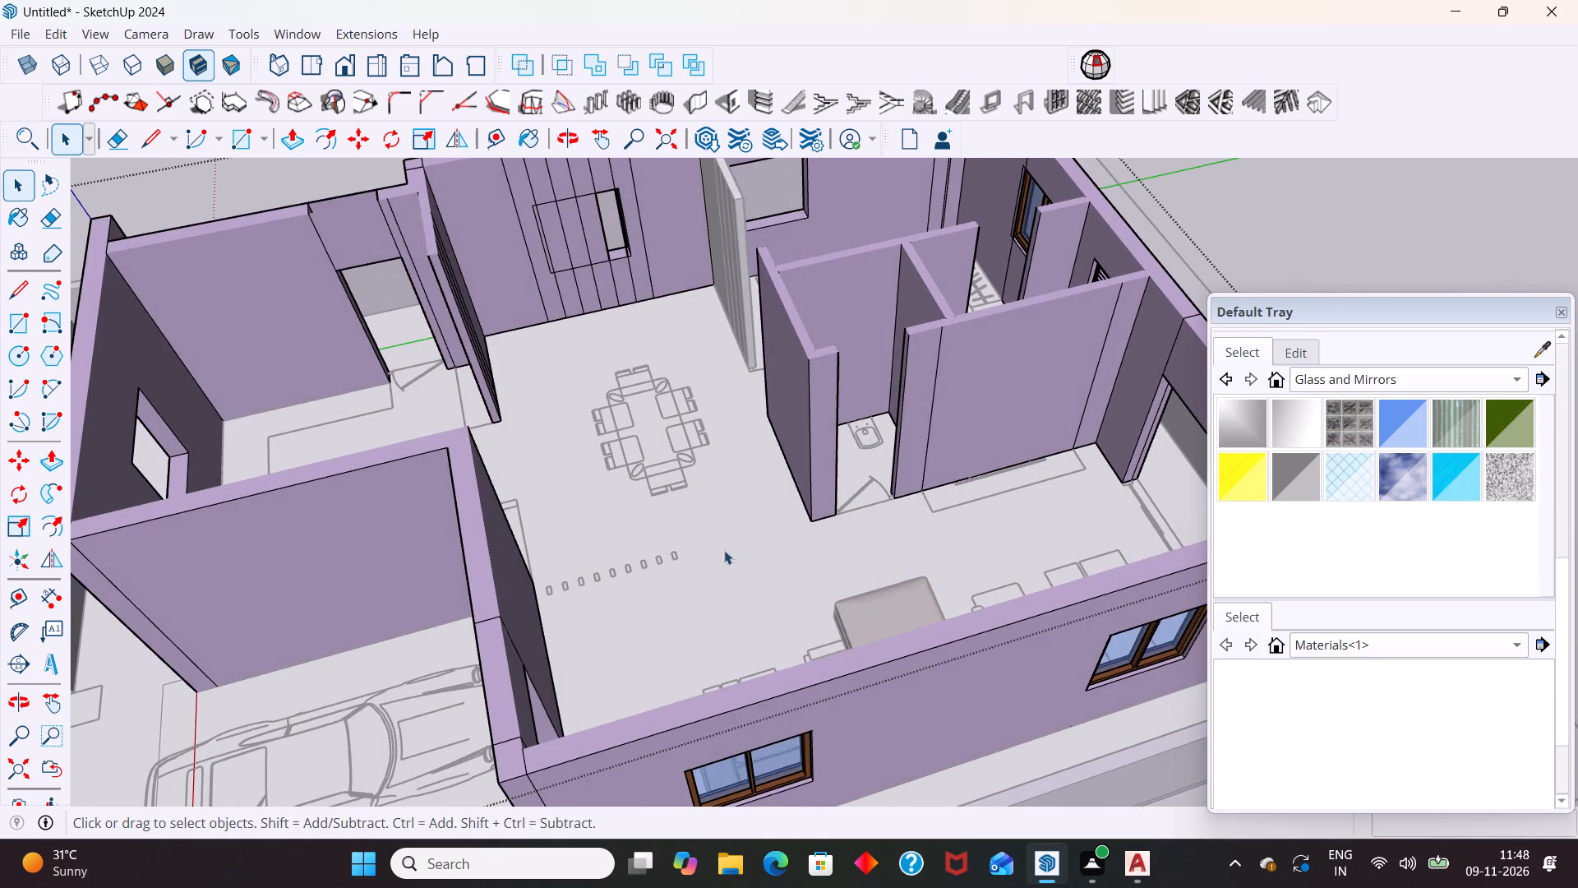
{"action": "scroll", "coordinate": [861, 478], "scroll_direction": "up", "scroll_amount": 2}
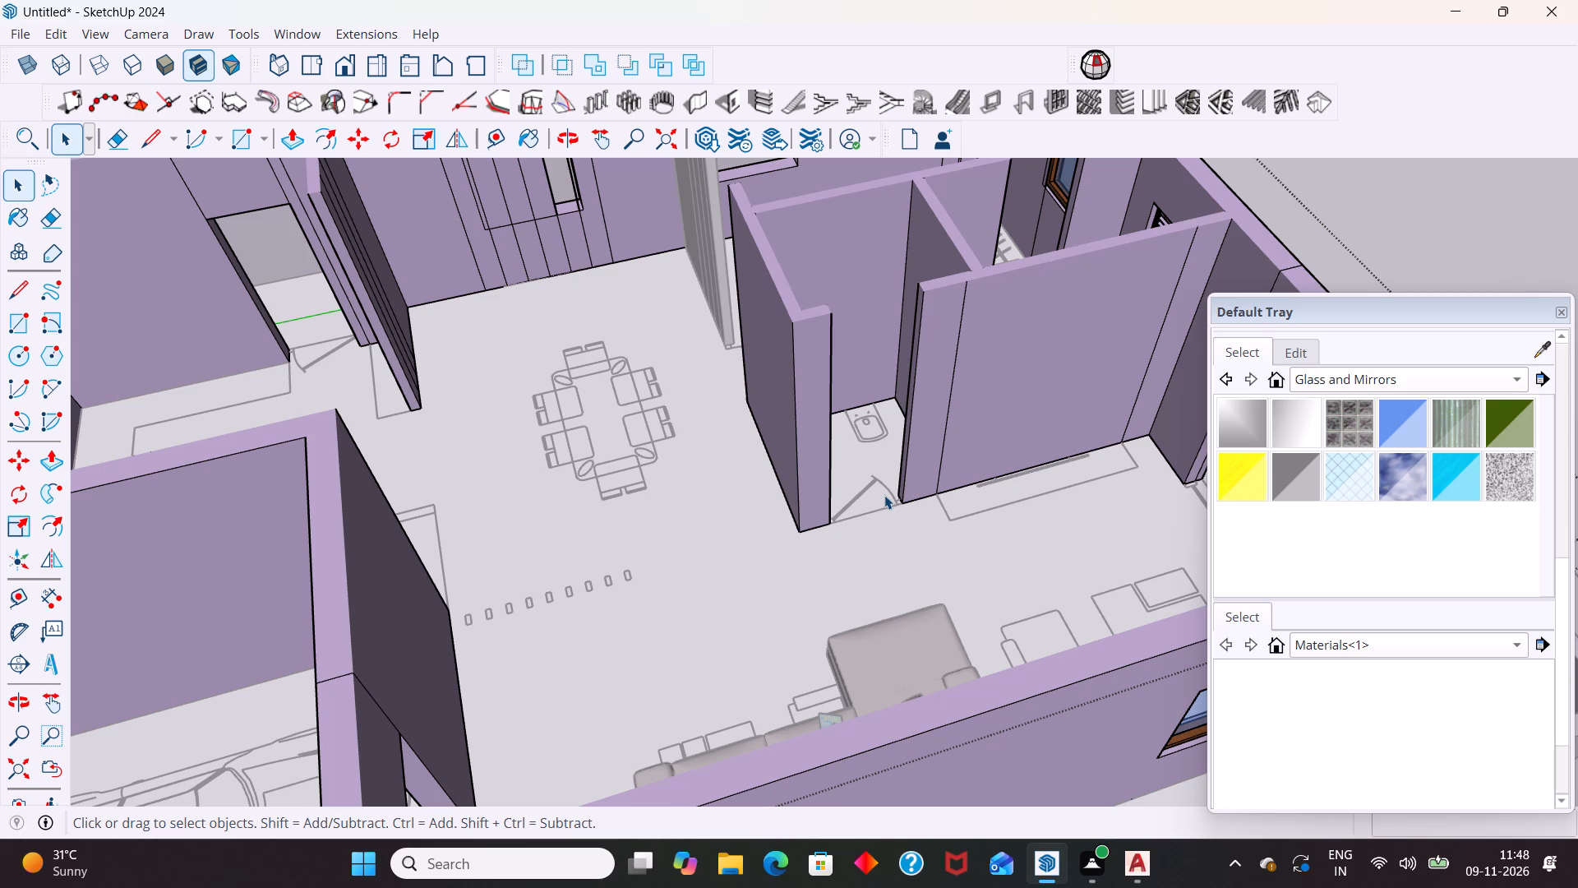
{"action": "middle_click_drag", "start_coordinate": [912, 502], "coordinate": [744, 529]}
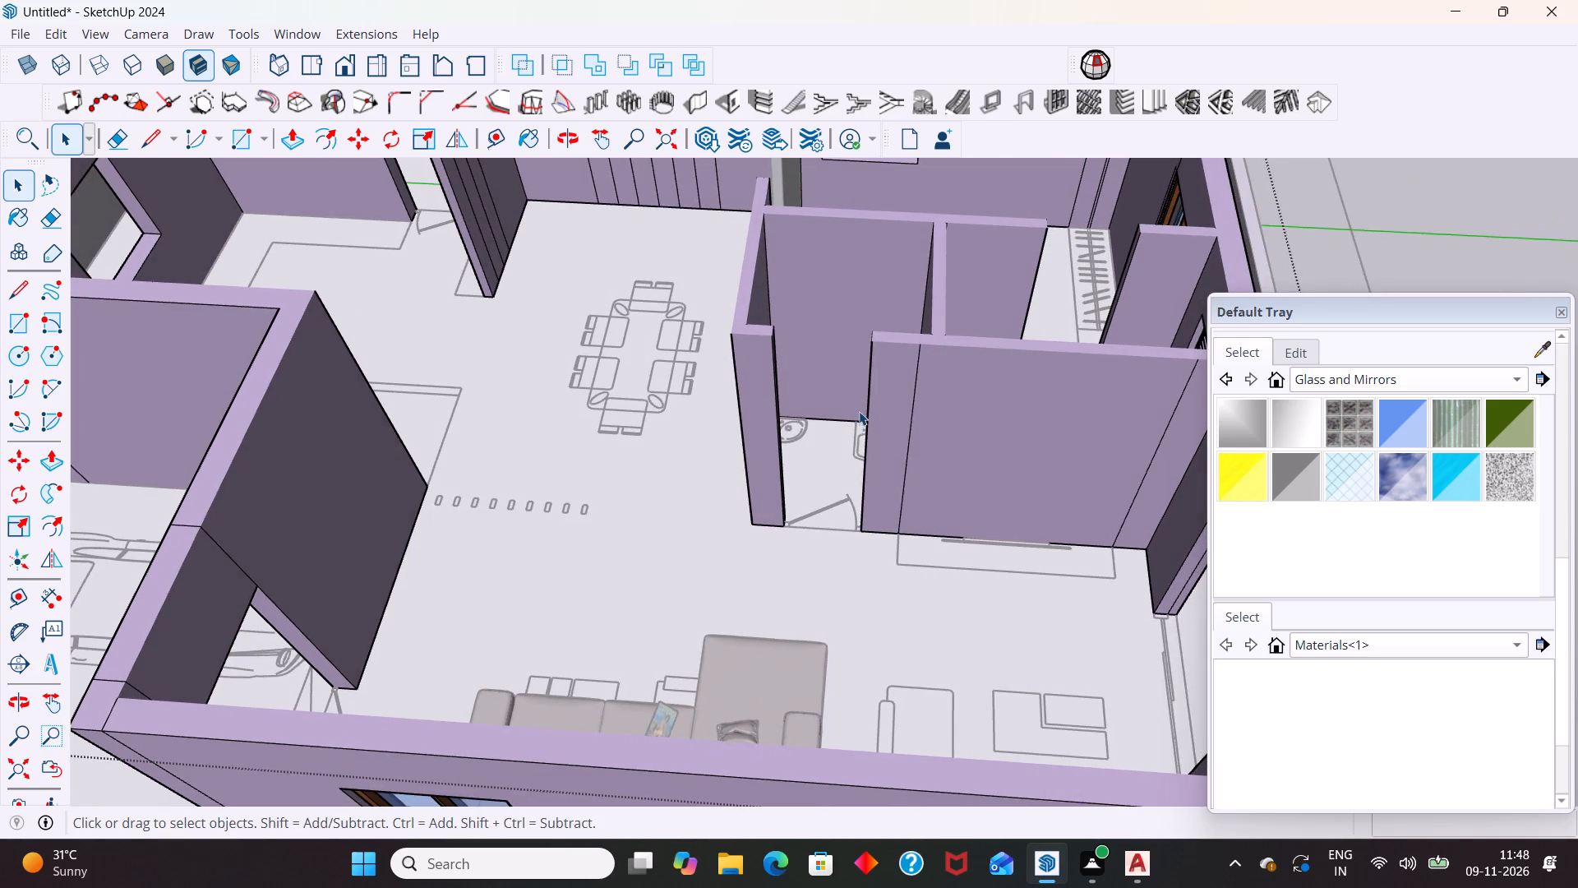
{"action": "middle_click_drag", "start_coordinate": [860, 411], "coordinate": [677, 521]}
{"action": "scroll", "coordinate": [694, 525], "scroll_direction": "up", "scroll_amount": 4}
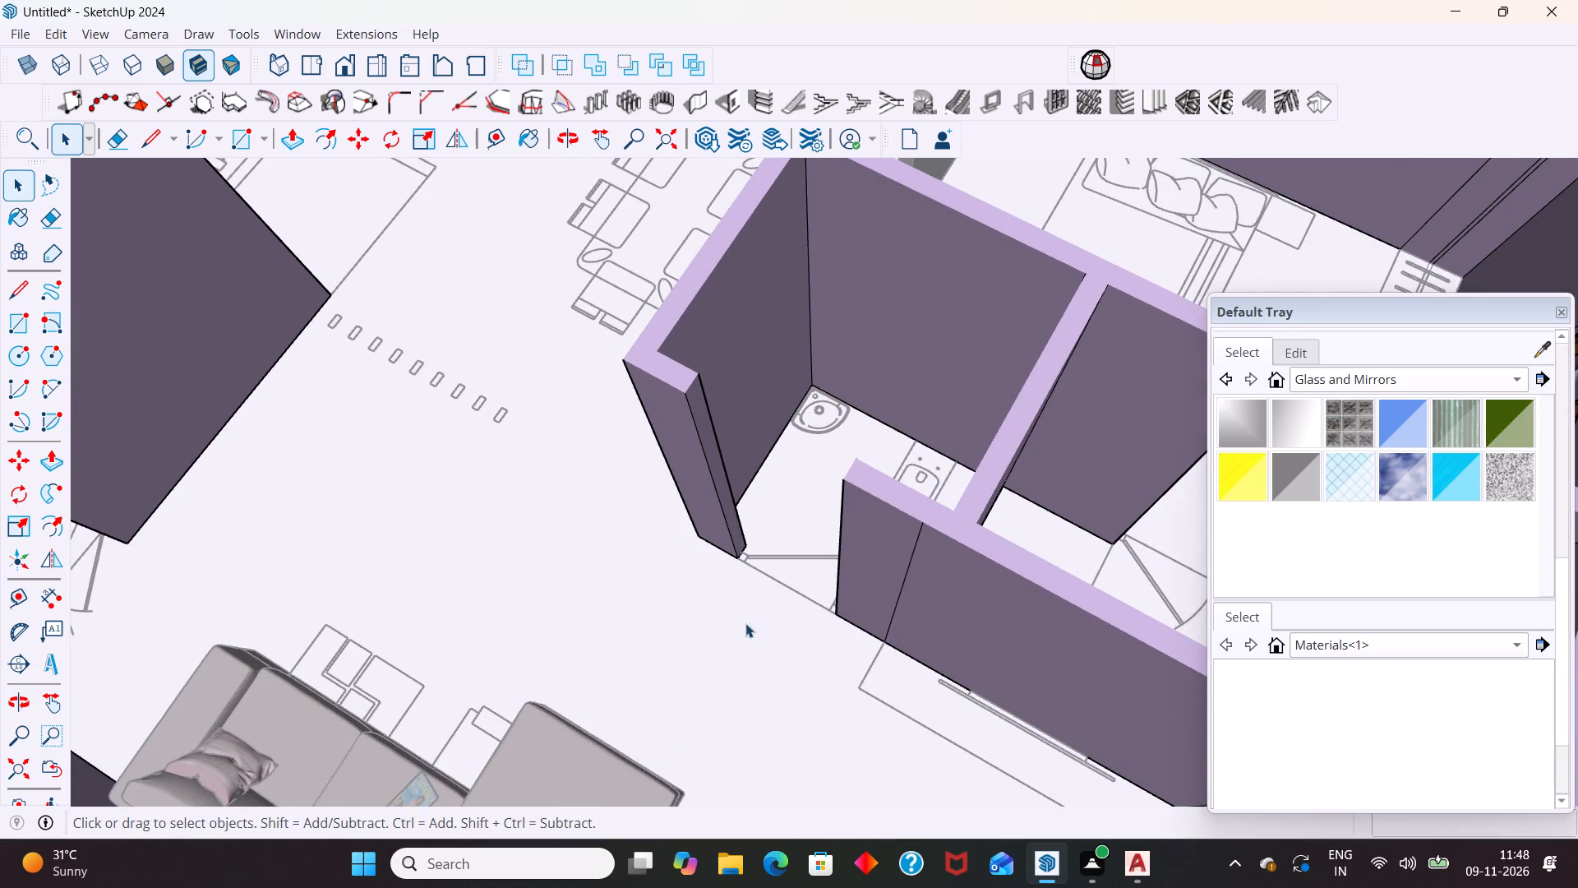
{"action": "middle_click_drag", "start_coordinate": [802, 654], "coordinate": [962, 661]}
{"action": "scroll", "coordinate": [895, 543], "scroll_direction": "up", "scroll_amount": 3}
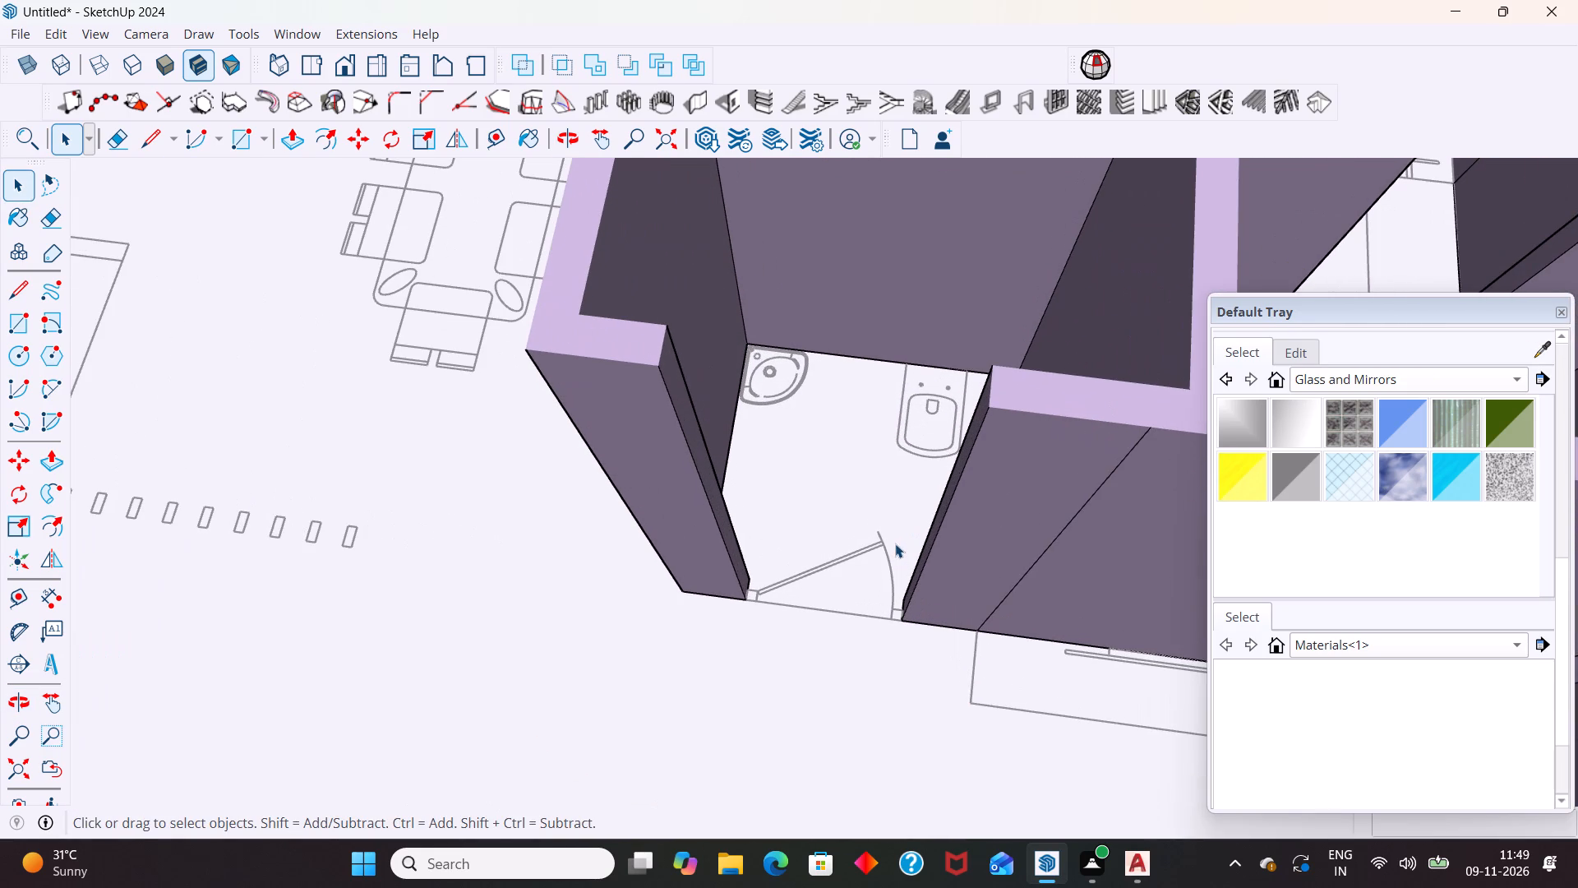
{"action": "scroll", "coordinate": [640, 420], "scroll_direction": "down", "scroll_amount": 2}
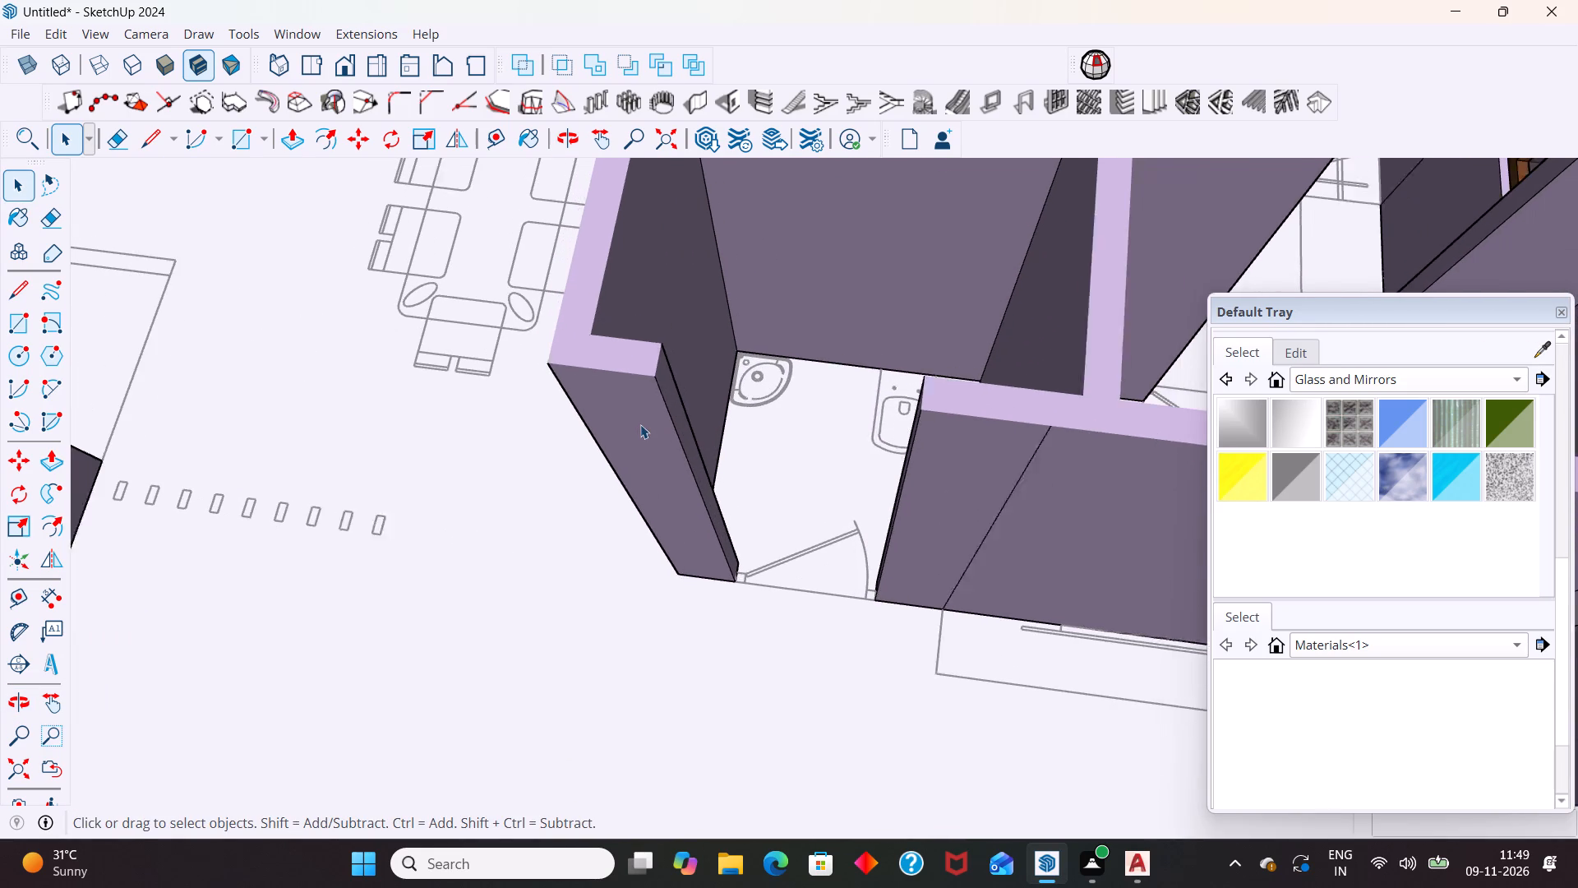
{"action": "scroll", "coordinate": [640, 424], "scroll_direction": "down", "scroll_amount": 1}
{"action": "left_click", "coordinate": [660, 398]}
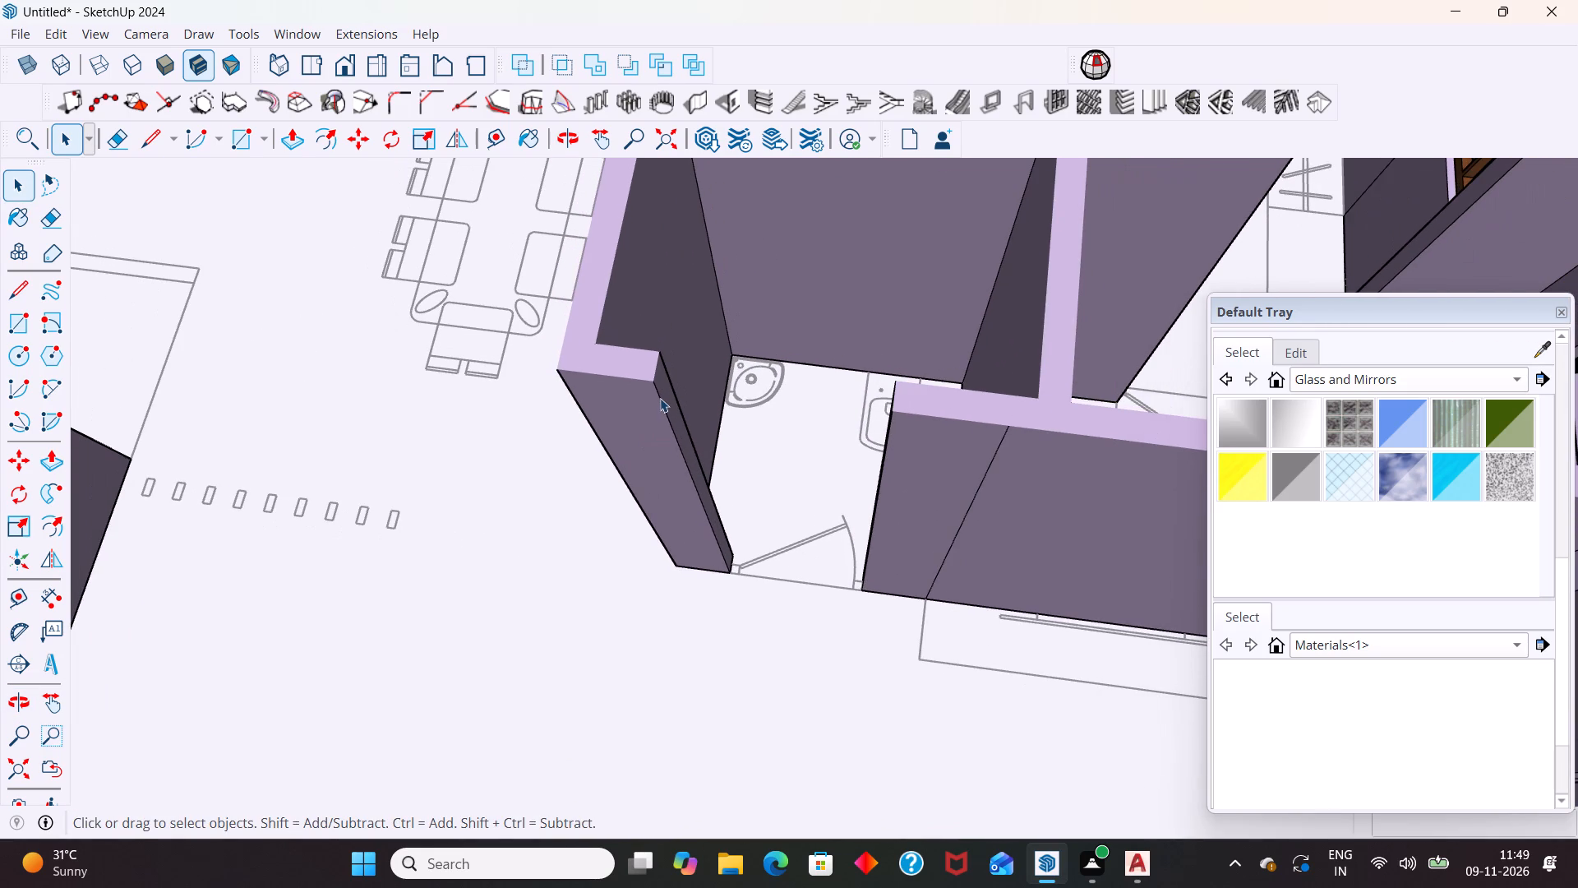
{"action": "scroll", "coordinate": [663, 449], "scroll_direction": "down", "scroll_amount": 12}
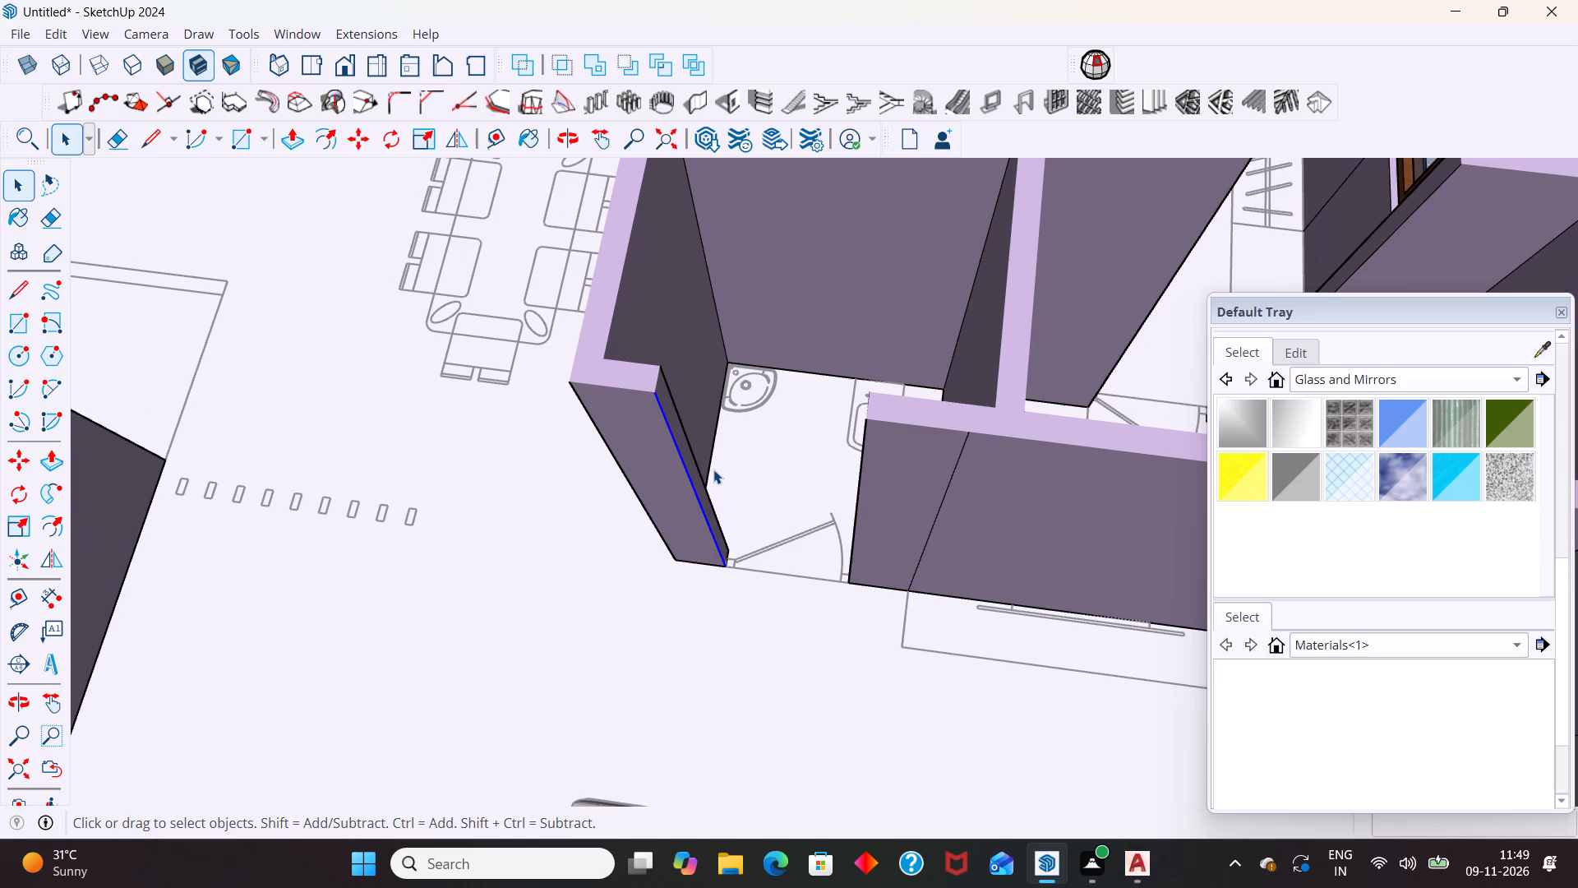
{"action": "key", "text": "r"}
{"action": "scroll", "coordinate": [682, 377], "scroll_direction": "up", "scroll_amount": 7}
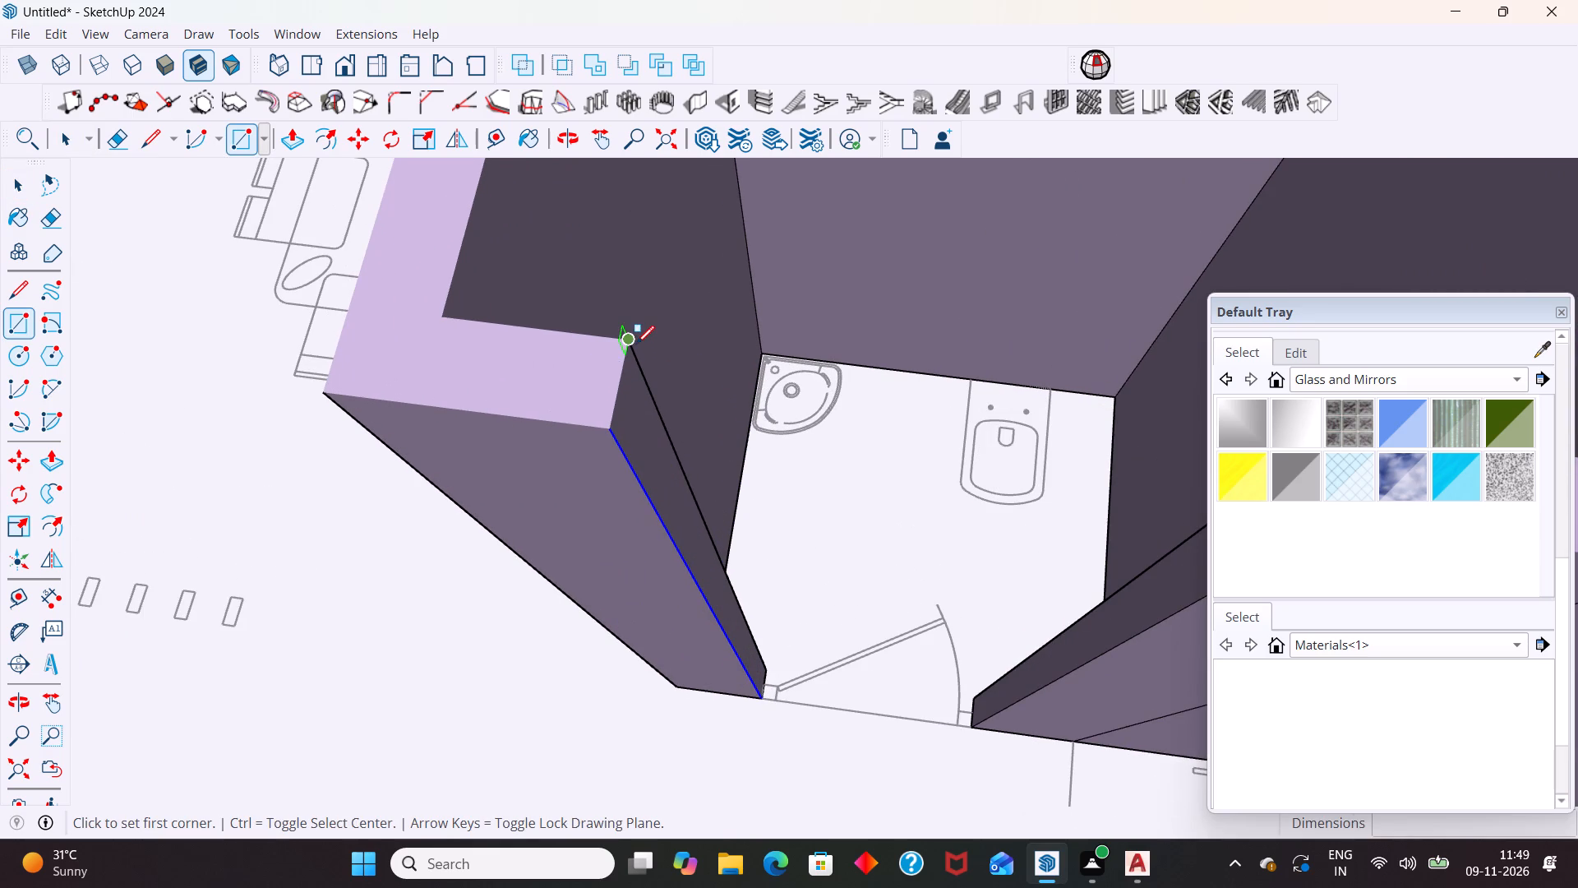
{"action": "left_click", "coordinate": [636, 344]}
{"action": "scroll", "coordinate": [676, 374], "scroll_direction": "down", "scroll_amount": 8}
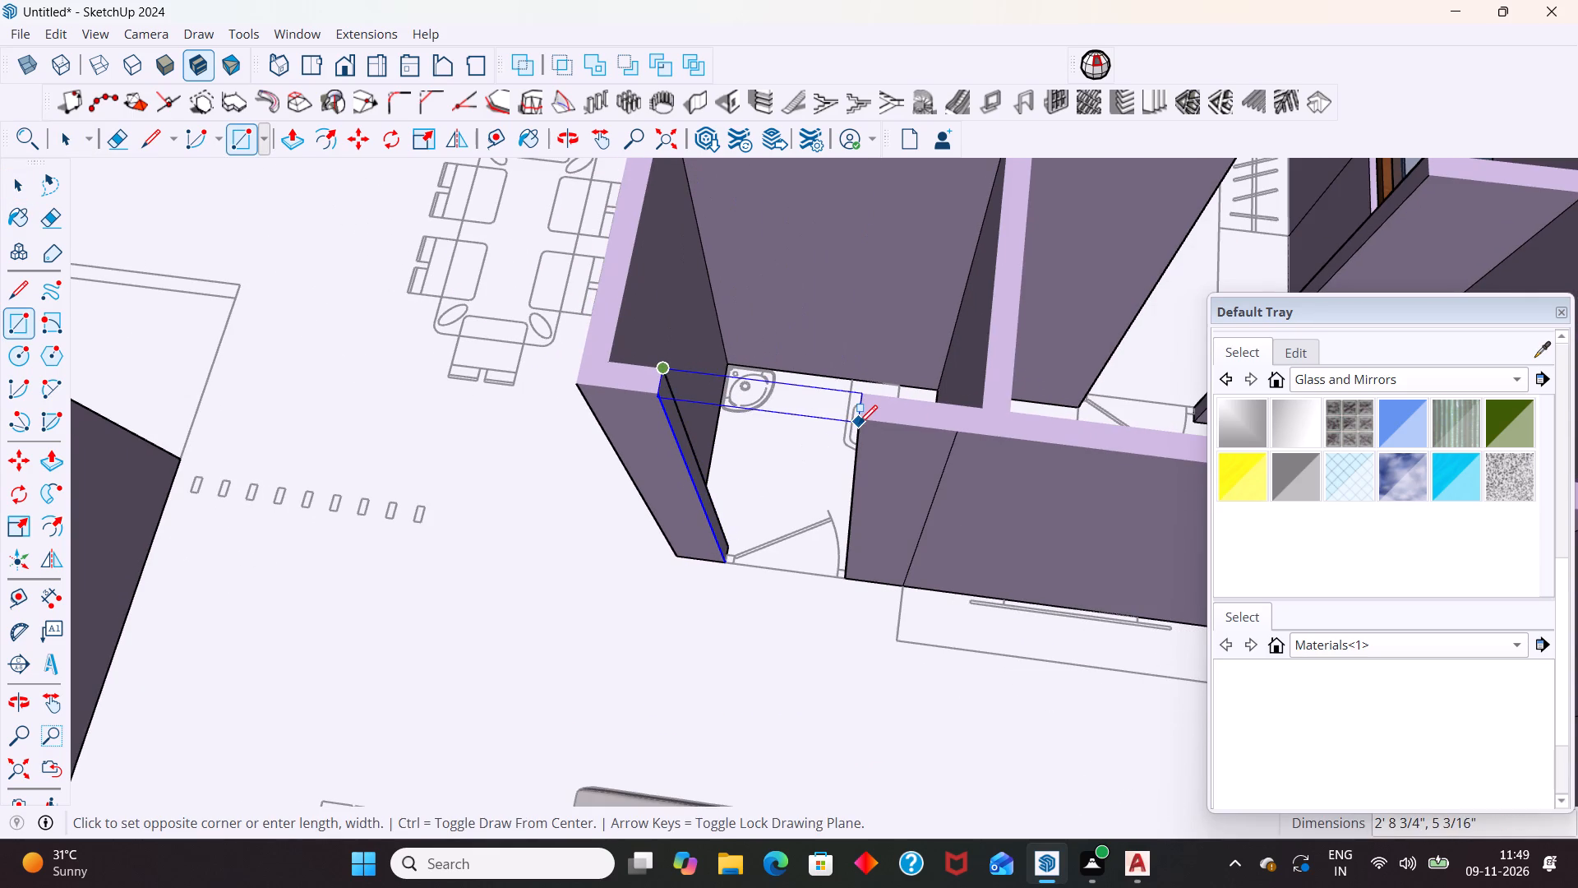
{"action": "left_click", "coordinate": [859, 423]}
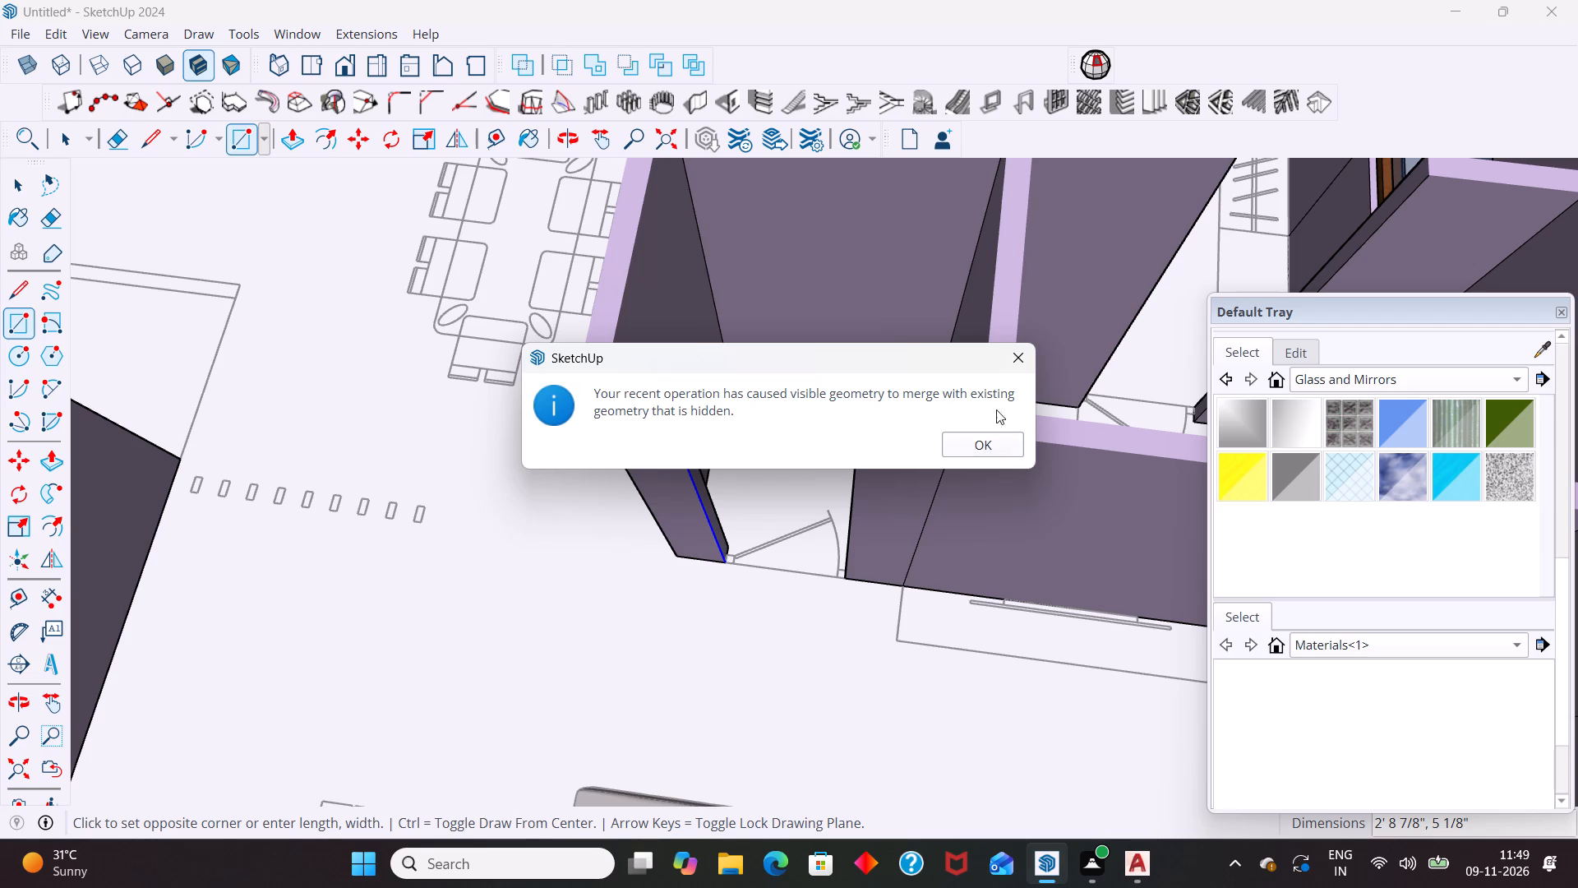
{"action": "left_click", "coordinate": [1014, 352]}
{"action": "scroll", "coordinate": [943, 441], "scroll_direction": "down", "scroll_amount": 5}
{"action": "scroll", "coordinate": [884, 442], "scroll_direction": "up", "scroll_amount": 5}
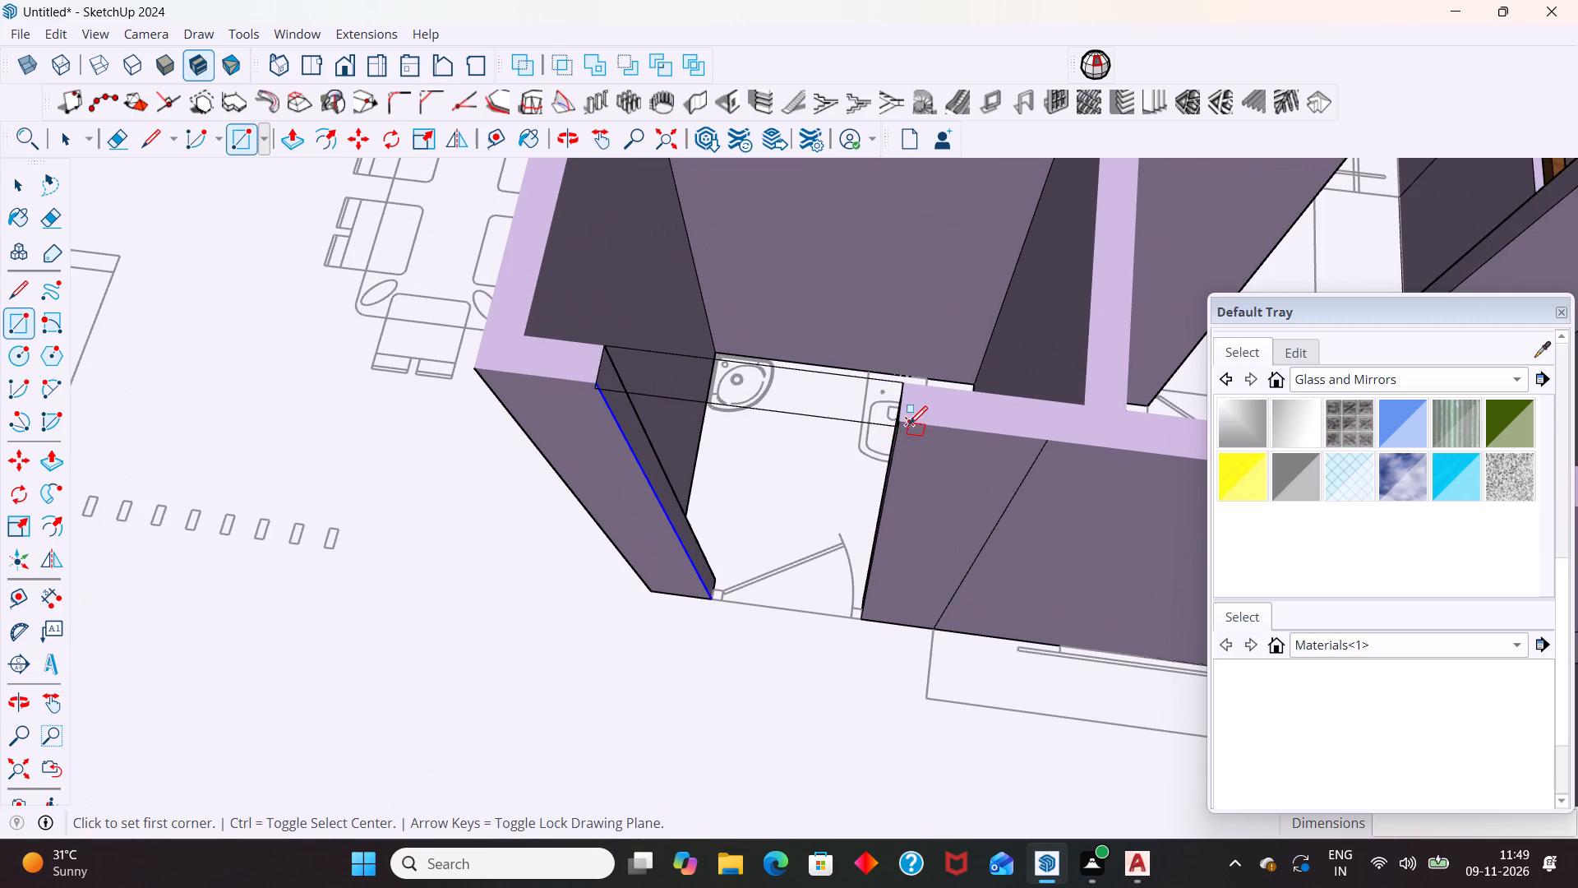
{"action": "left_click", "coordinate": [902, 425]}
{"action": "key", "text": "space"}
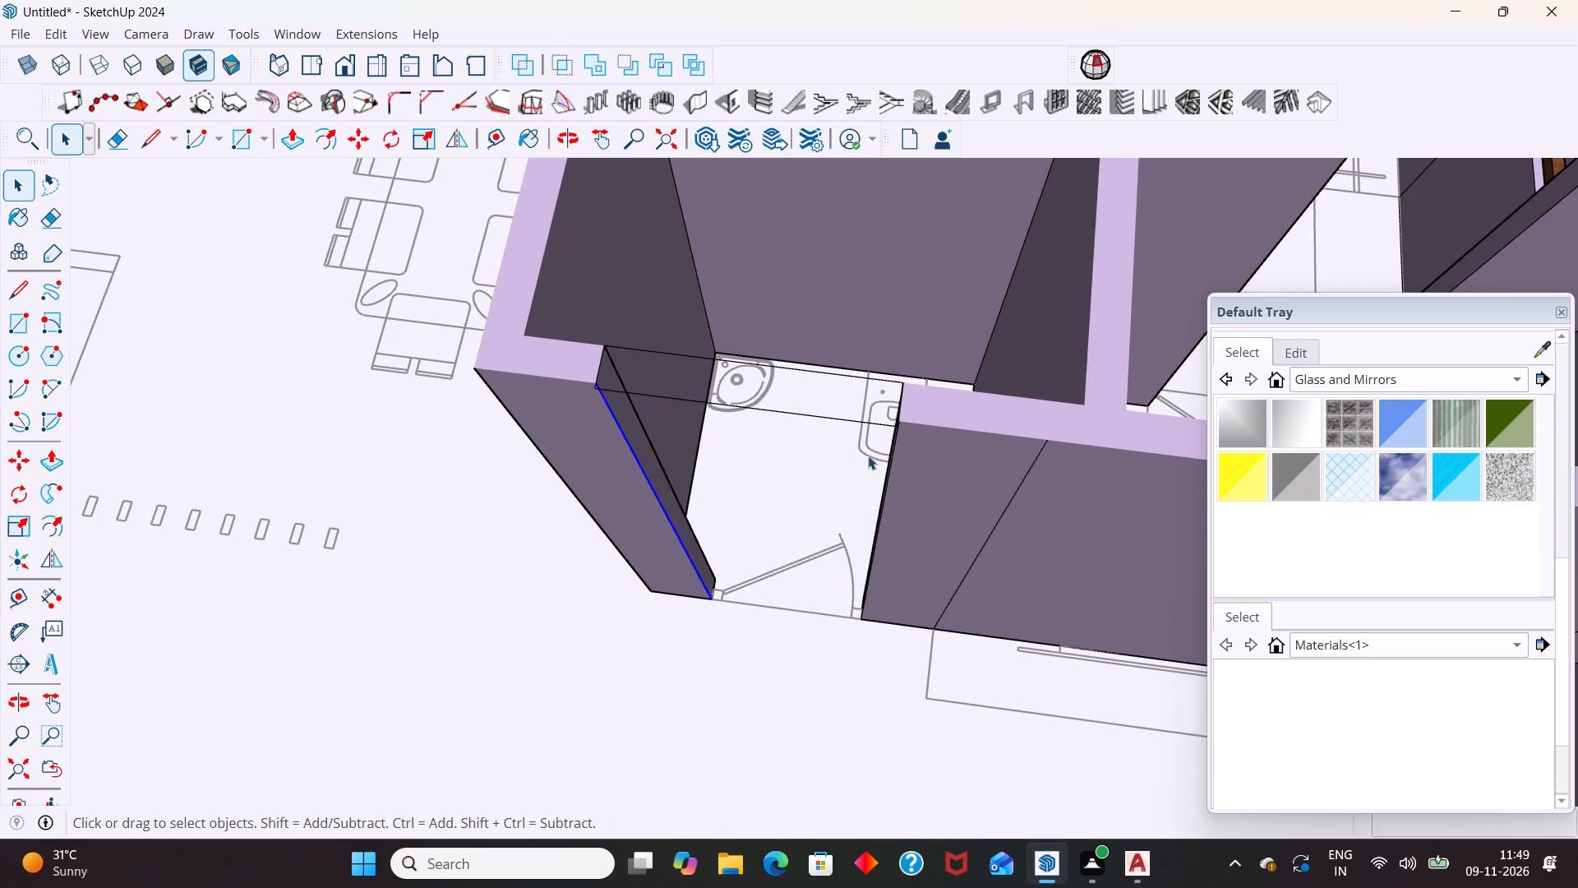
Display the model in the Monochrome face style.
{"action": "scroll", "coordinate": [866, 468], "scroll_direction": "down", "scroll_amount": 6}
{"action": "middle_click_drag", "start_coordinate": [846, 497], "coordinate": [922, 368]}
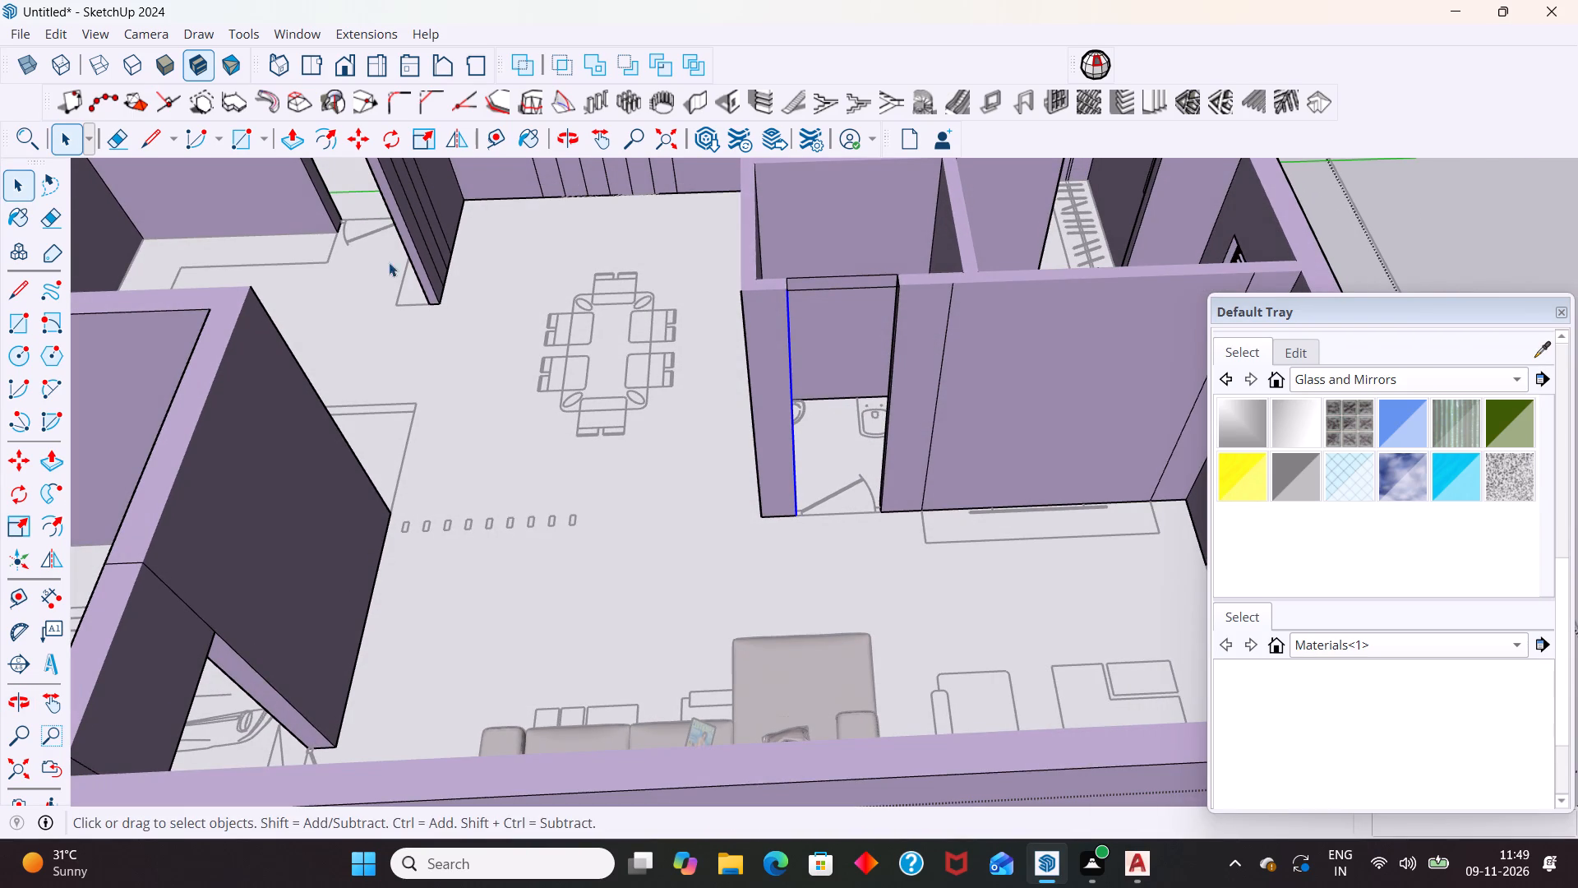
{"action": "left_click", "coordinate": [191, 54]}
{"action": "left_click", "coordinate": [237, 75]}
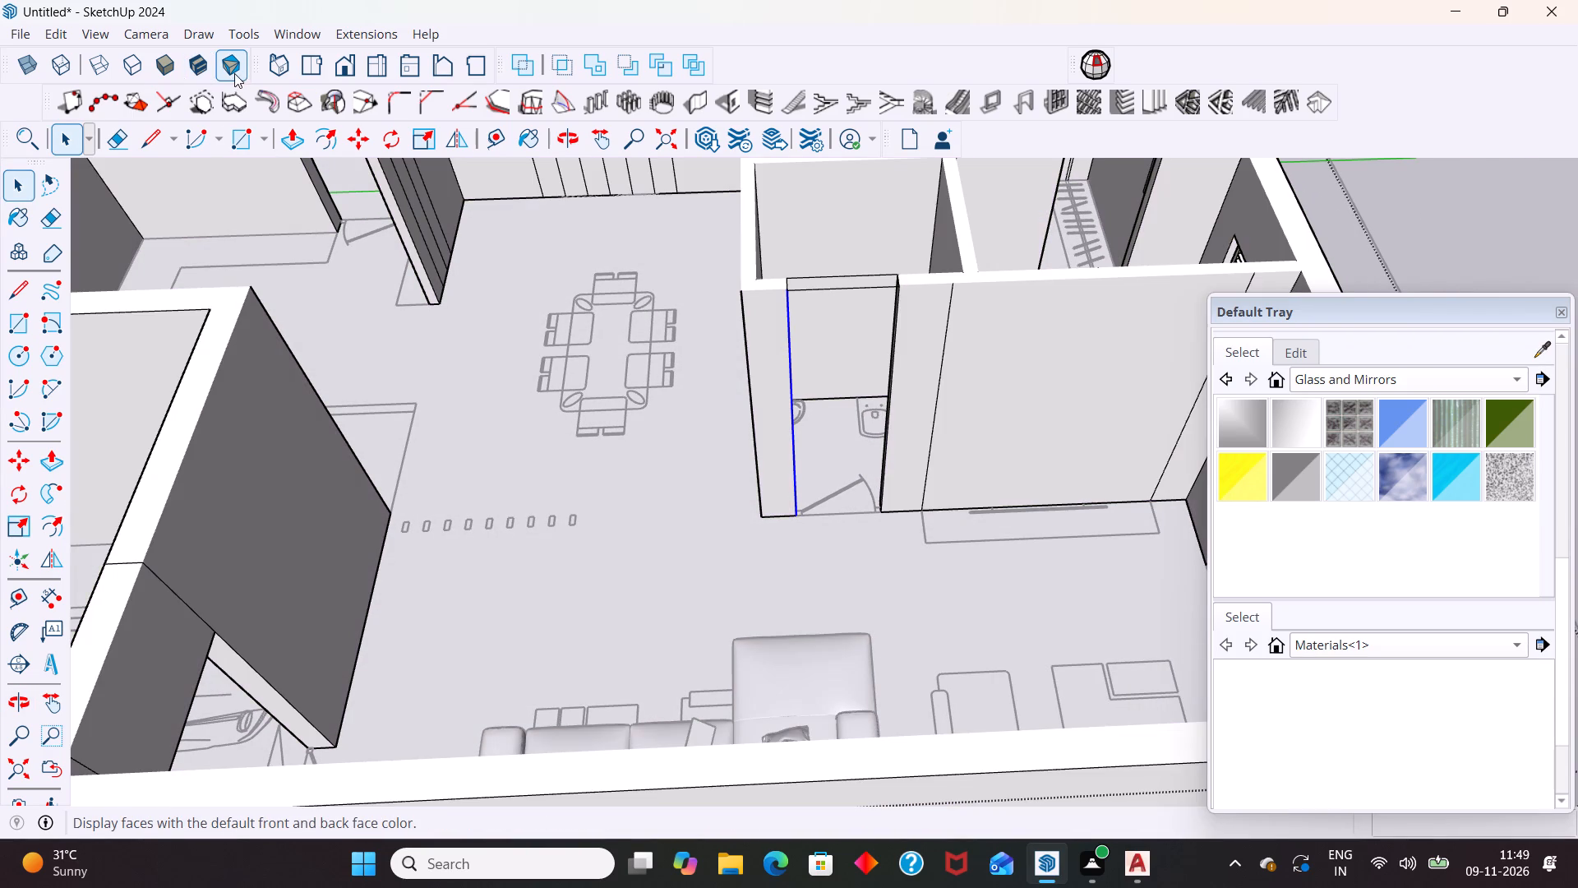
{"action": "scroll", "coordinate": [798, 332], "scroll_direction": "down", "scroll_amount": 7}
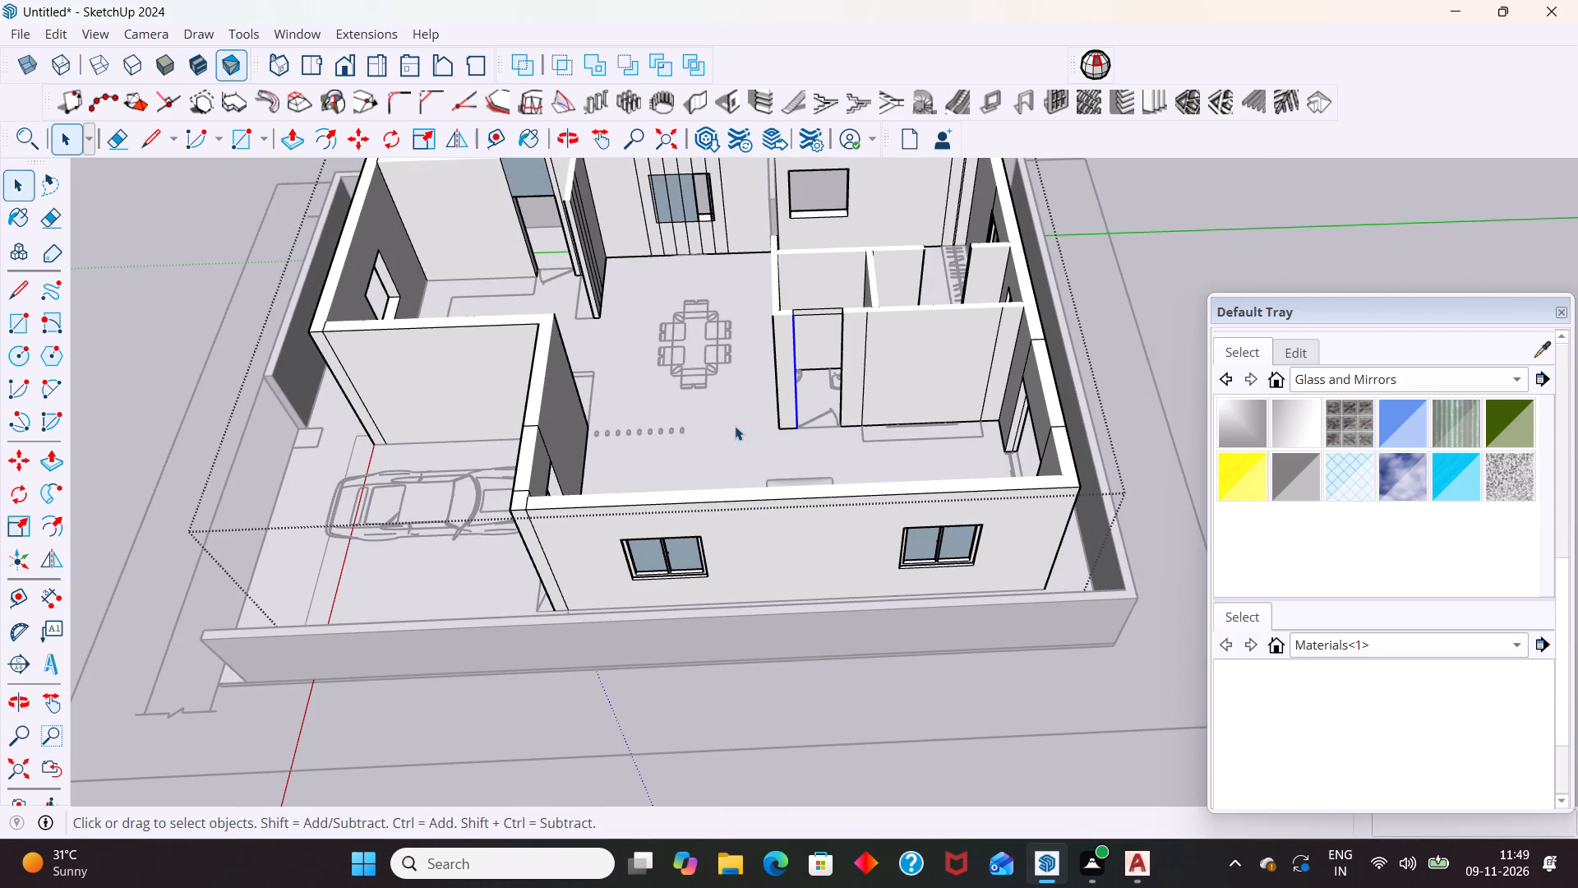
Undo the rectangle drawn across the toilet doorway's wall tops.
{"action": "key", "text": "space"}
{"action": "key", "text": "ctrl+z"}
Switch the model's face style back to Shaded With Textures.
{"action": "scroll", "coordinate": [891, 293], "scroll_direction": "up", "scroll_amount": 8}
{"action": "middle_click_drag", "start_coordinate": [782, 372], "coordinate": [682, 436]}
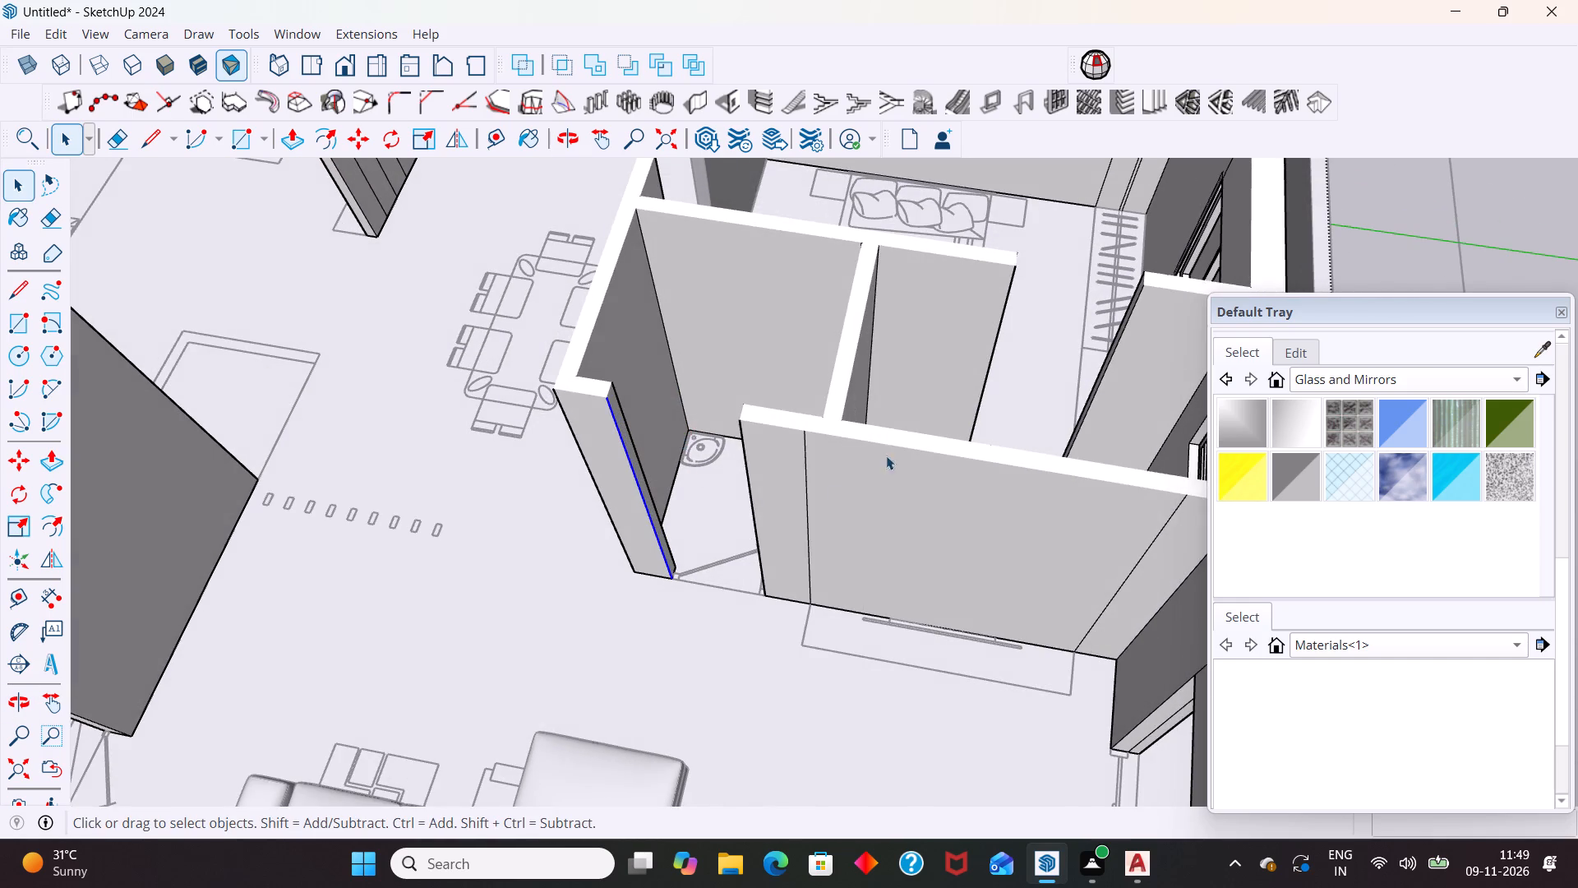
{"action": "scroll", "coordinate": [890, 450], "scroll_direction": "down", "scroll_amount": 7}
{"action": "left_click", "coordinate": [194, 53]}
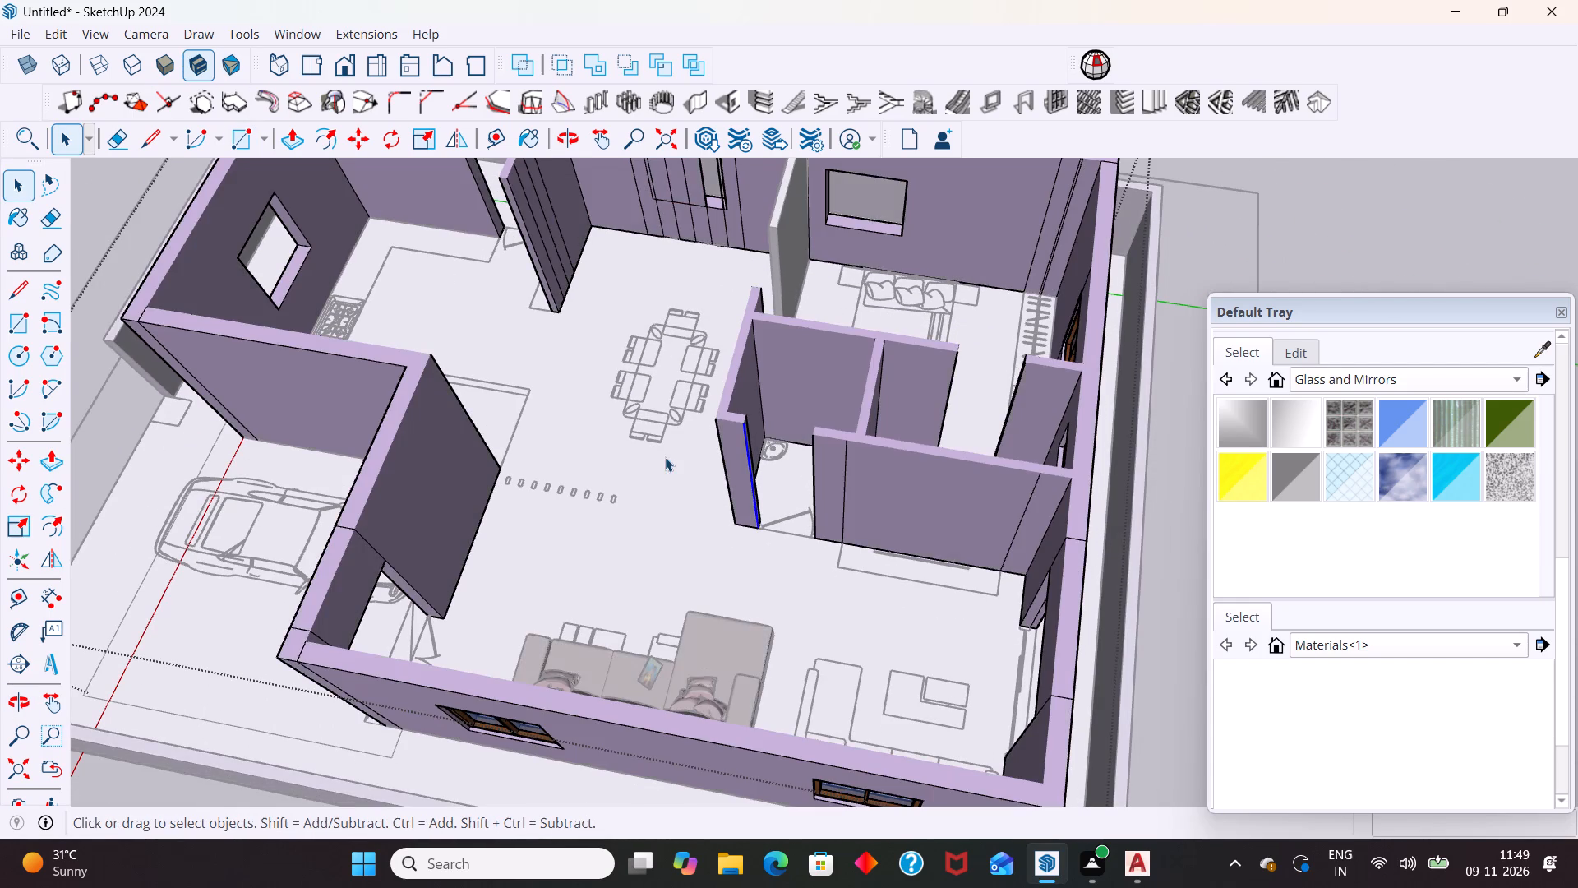
Examine the house from above and around its outer walls for window openings that still lack frames.
{"action": "scroll", "coordinate": [665, 457], "scroll_direction": "up", "scroll_amount": 9}
{"action": "scroll", "coordinate": [852, 500], "scroll_direction": "down", "scroll_amount": 13}
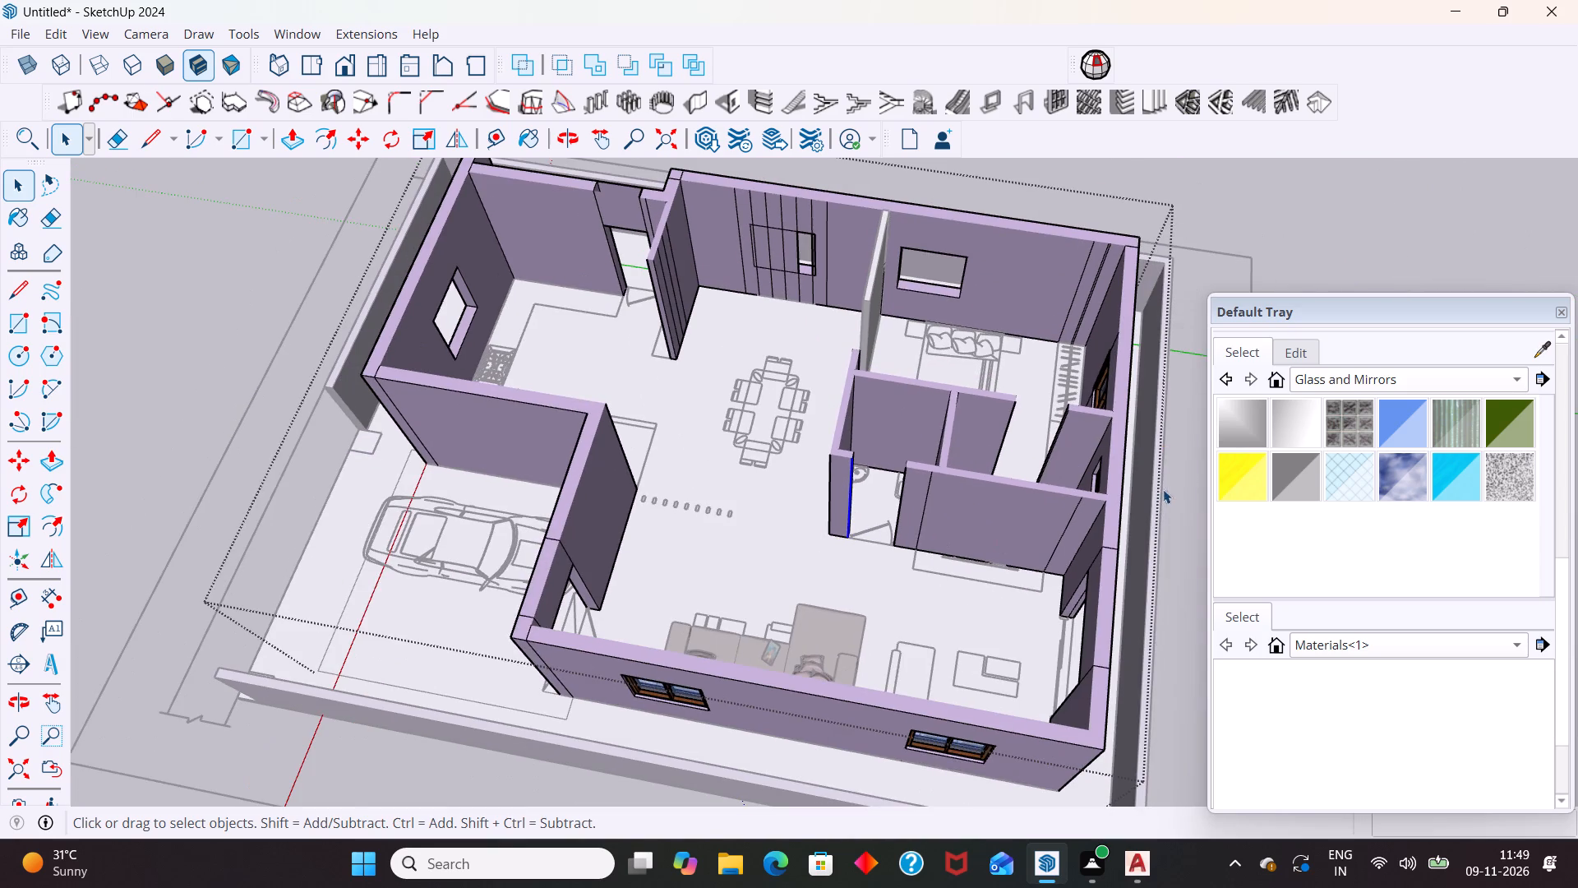
{"action": "middle_click_drag", "start_coordinate": [1150, 498], "coordinate": [934, 585]}
{"action": "scroll", "coordinate": [976, 539], "scroll_direction": "down", "scroll_amount": 4}
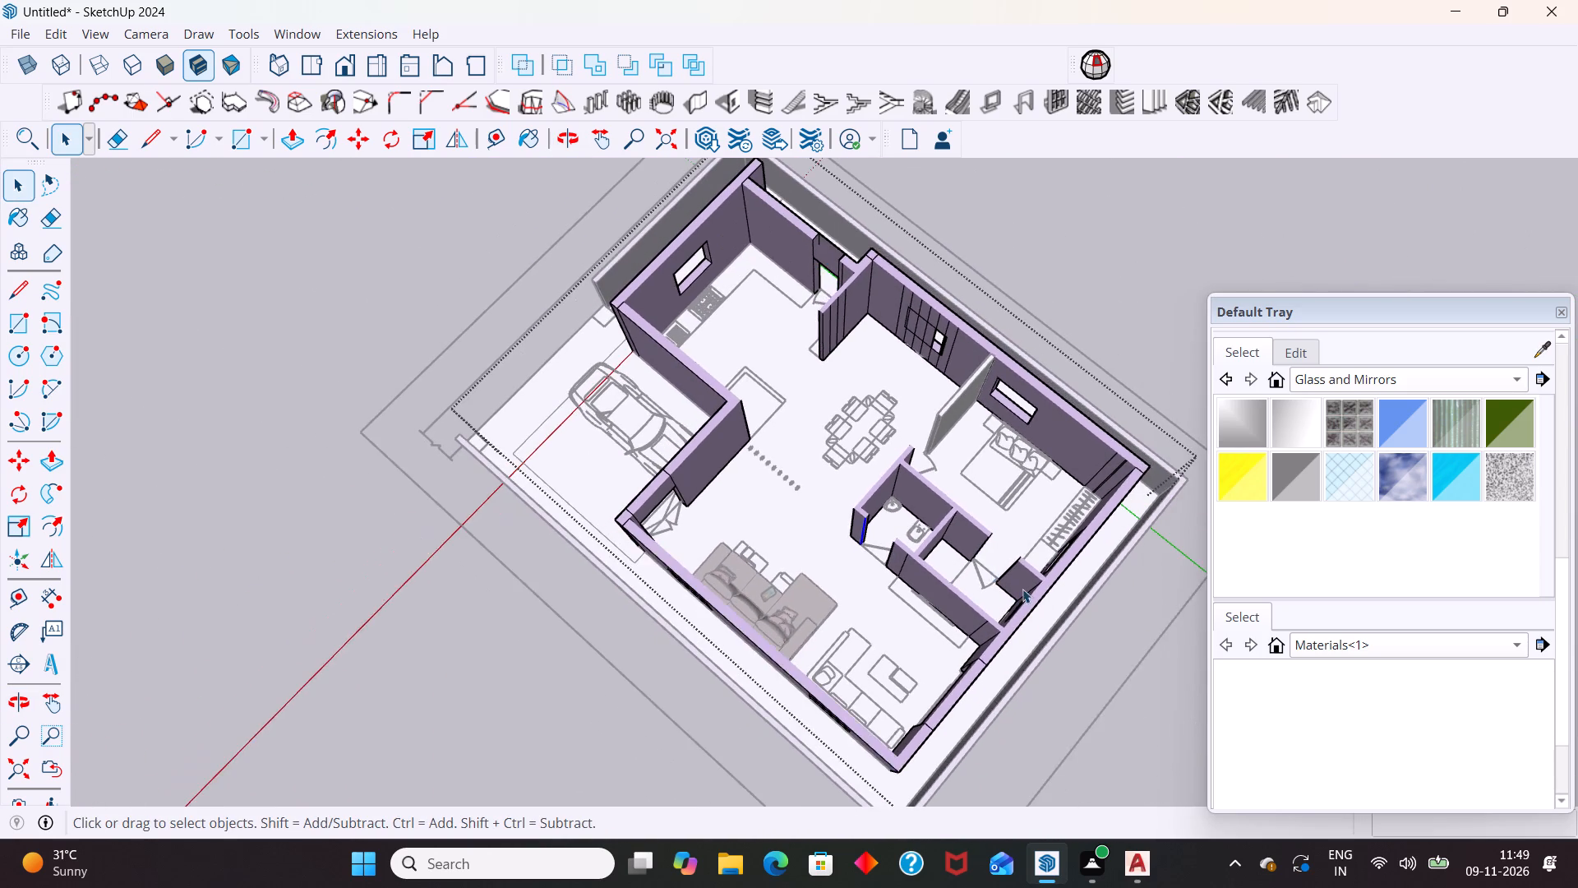
{"action": "middle_click_drag", "start_coordinate": [1022, 591], "coordinate": [557, 528]}
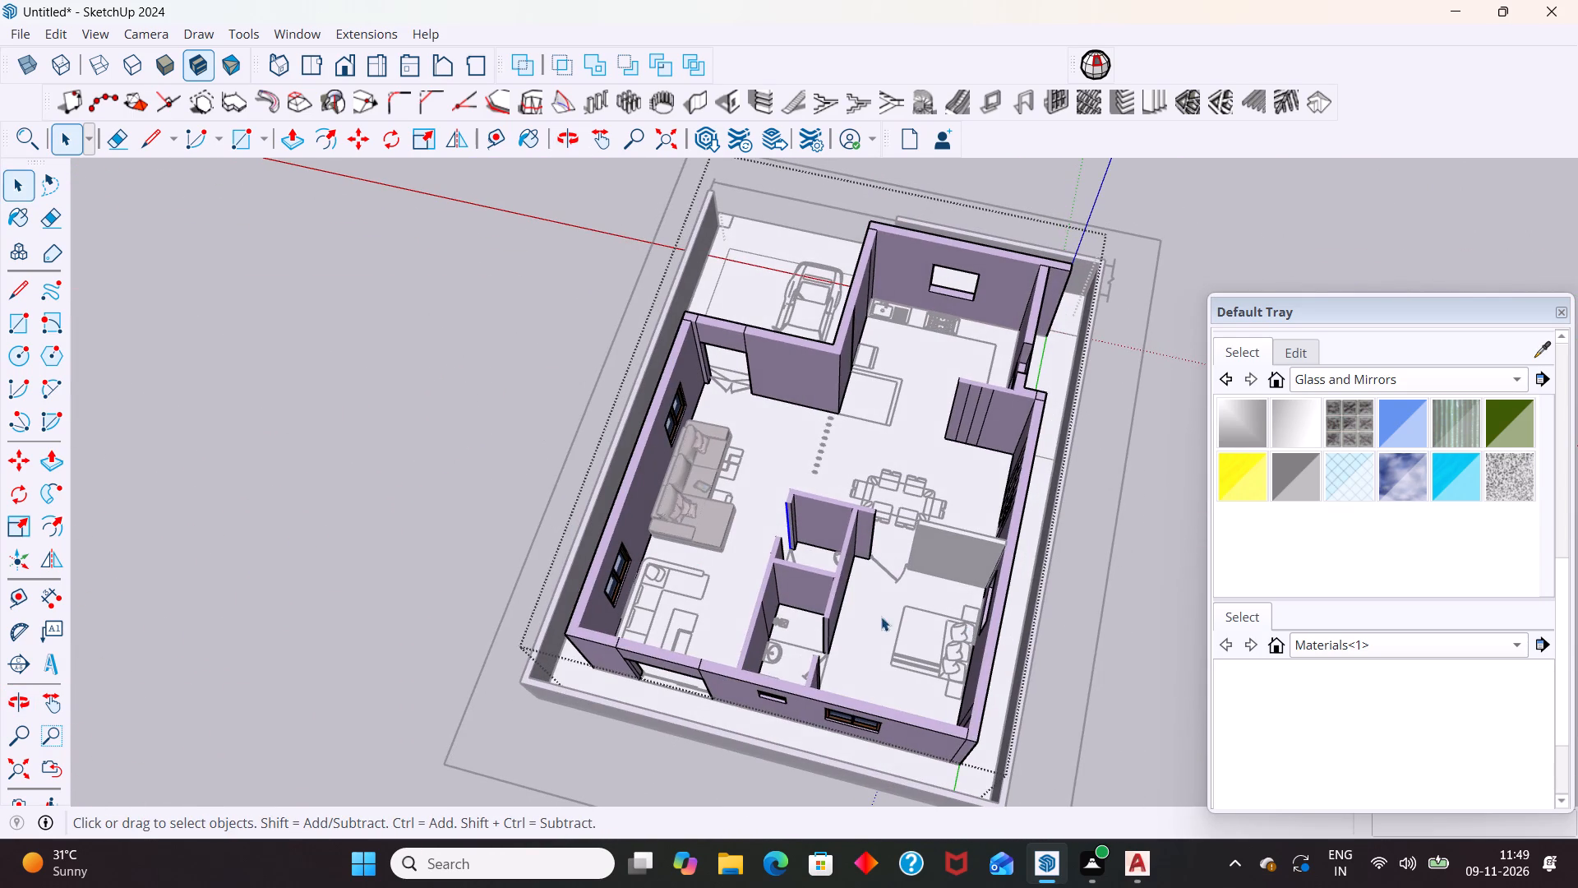
{"action": "scroll", "coordinate": [865, 605], "scroll_direction": "up", "scroll_amount": 5}
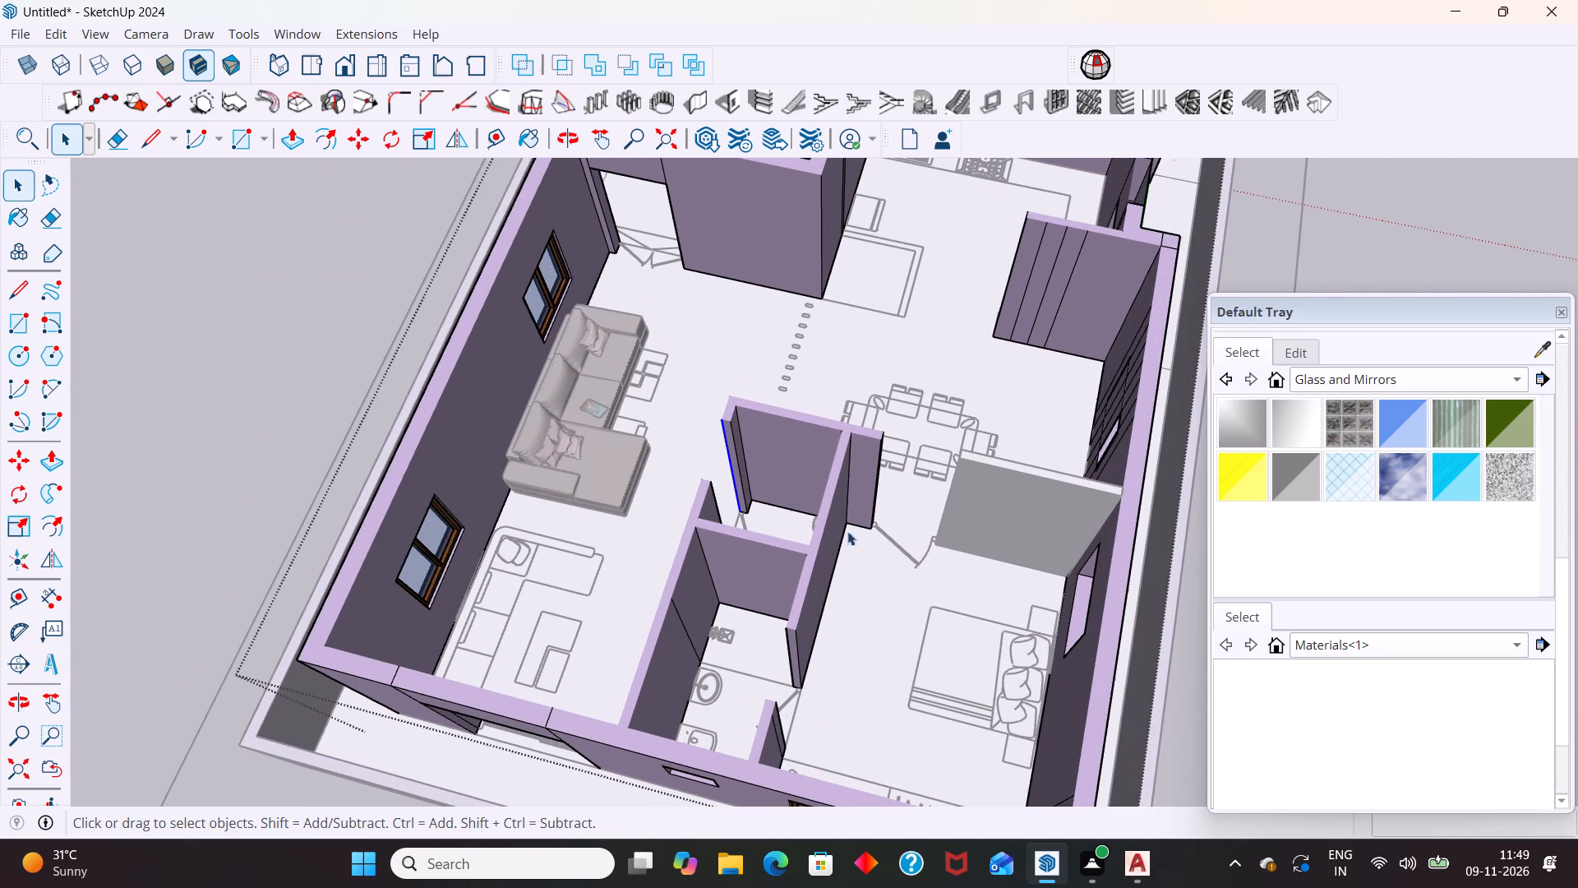
{"action": "middle_click_drag", "start_coordinate": [920, 571], "coordinate": [1096, 473]}
{"action": "middle_click_drag", "start_coordinate": [781, 604], "coordinate": [1077, 641]}
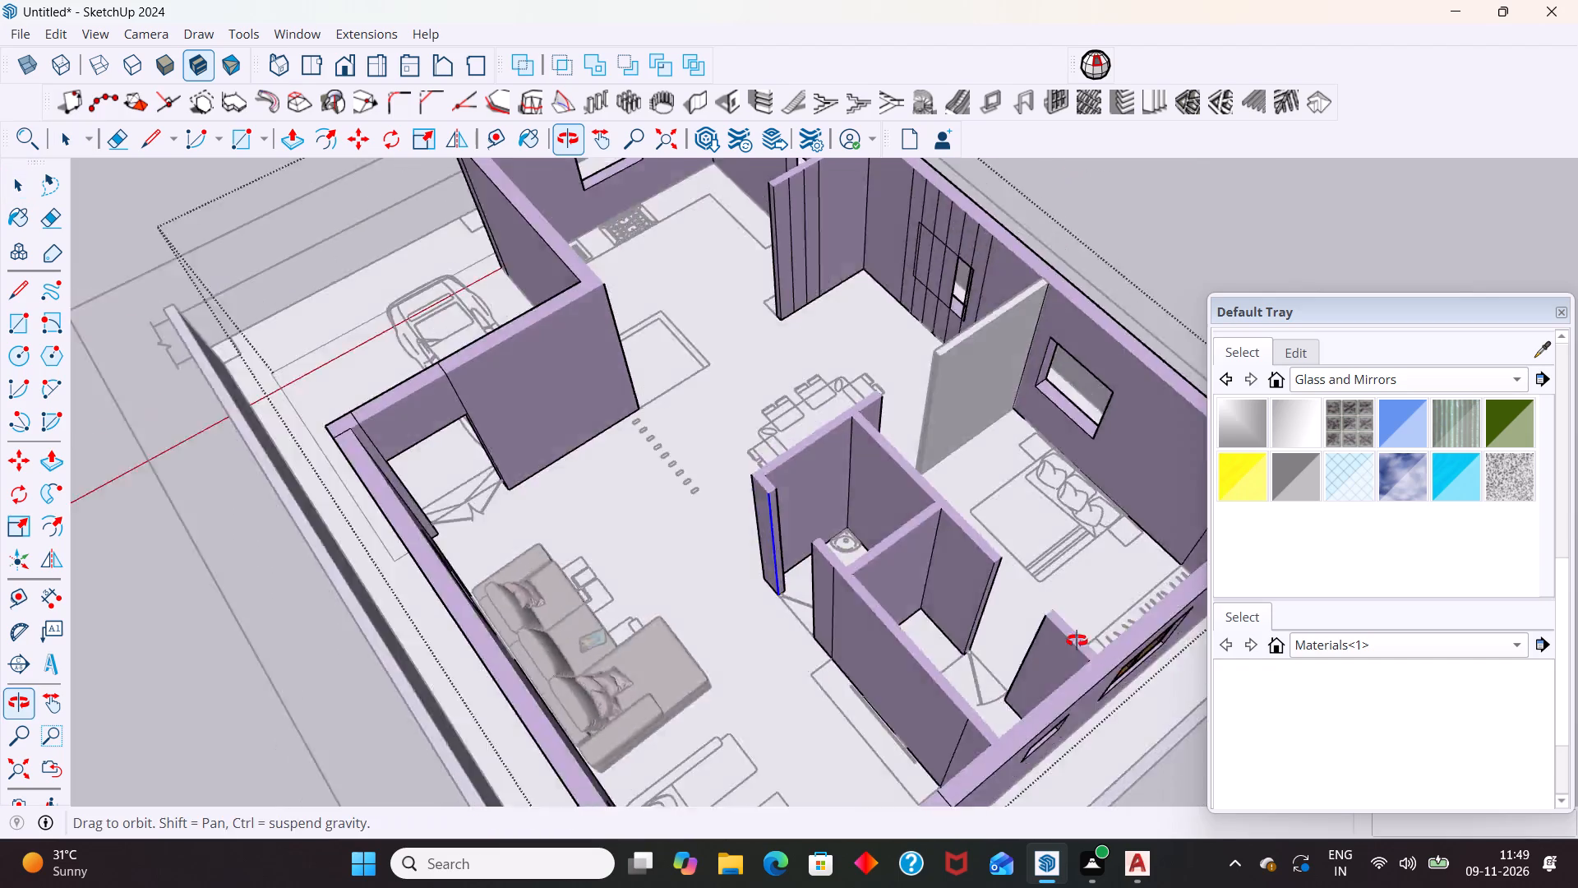
{"action": "middle_click_drag", "start_coordinate": [1077, 641], "coordinate": [1149, 580]}
{"action": "scroll", "coordinate": [990, 309], "scroll_direction": "up", "scroll_amount": 5}
{"action": "scroll", "coordinate": [856, 367], "scroll_direction": "up", "scroll_amount": 4}
{"action": "scroll", "coordinate": [856, 367], "scroll_direction": "down", "scroll_amount": 14}
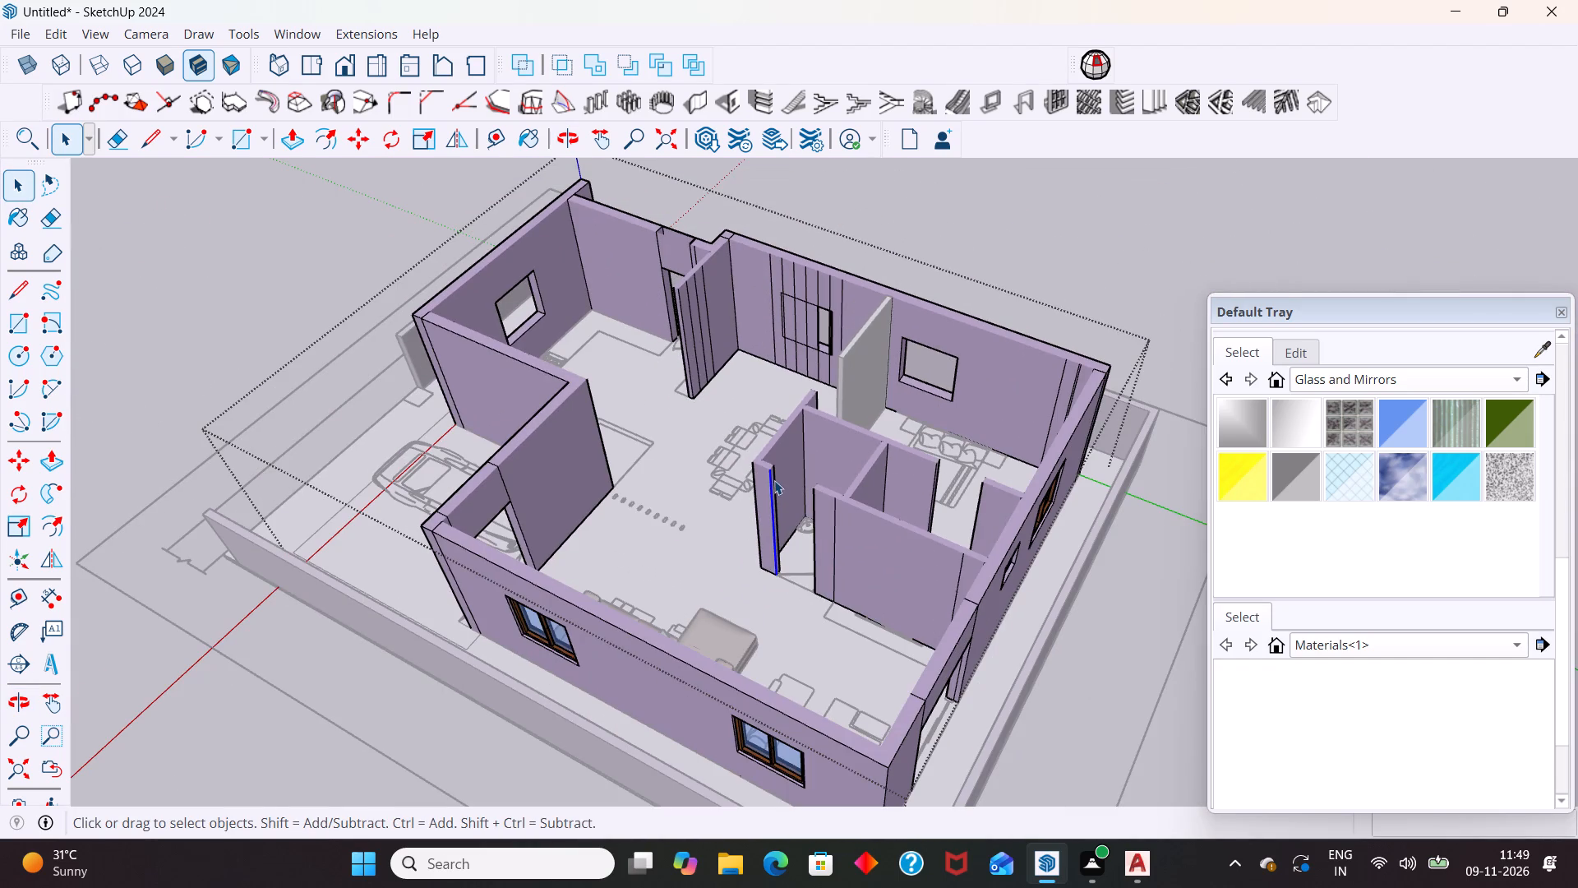
{"action": "middle_click_drag", "start_coordinate": [776, 481], "coordinate": [874, 349]}
{"action": "middle_click_drag", "start_coordinate": [1091, 613], "coordinate": [634, 576]}
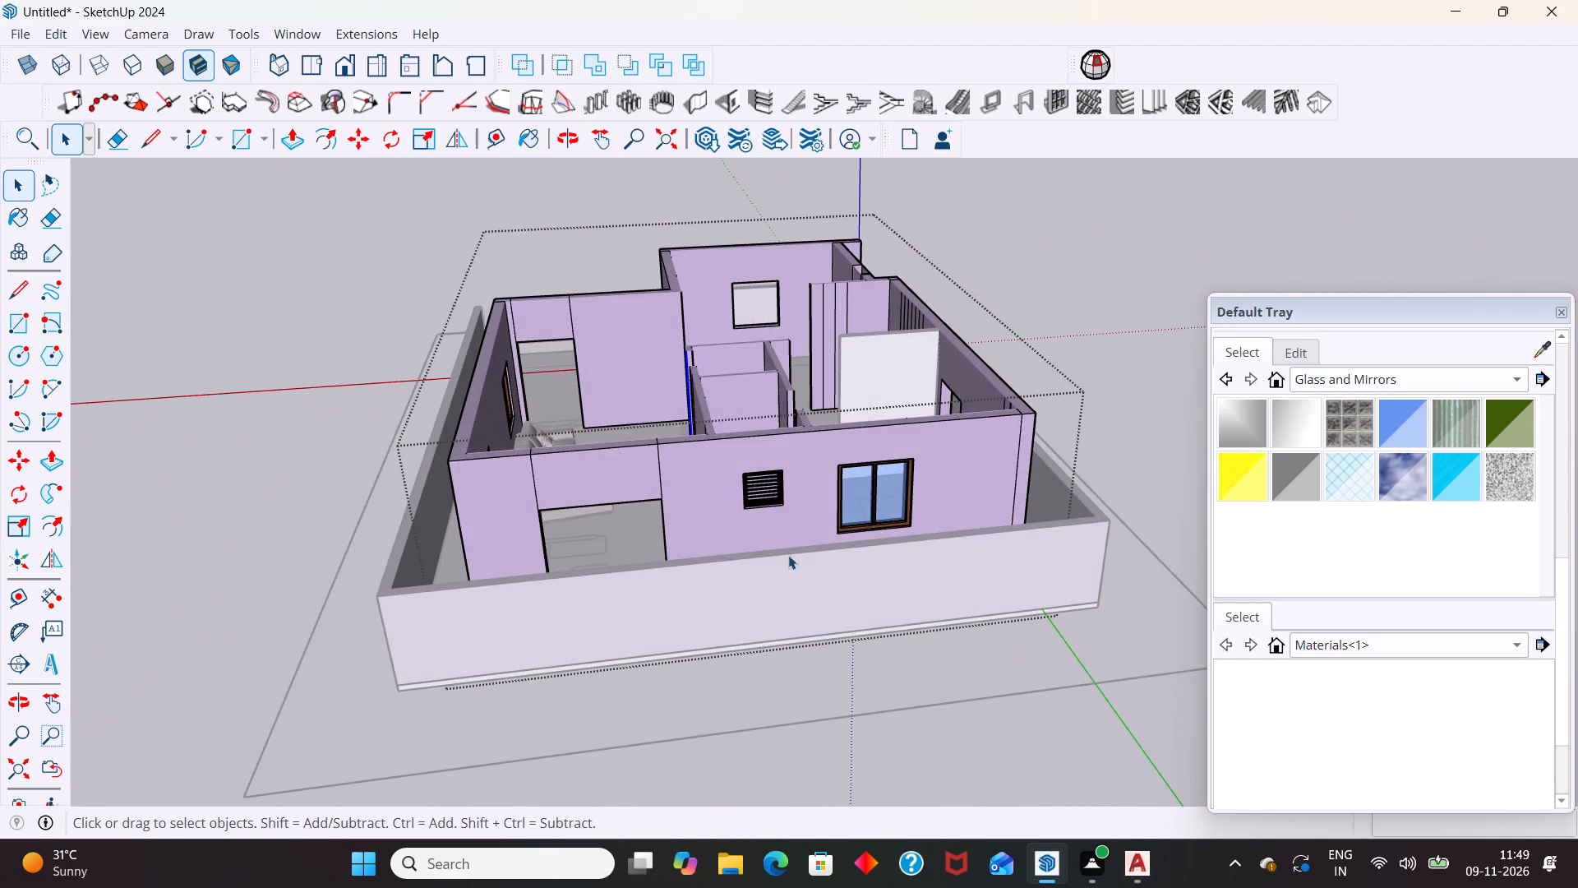
{"action": "middle_click_drag", "start_coordinate": [741, 608], "coordinate": [419, 631]}
{"action": "middle_click_drag", "start_coordinate": [1055, 532], "coordinate": [732, 612]}
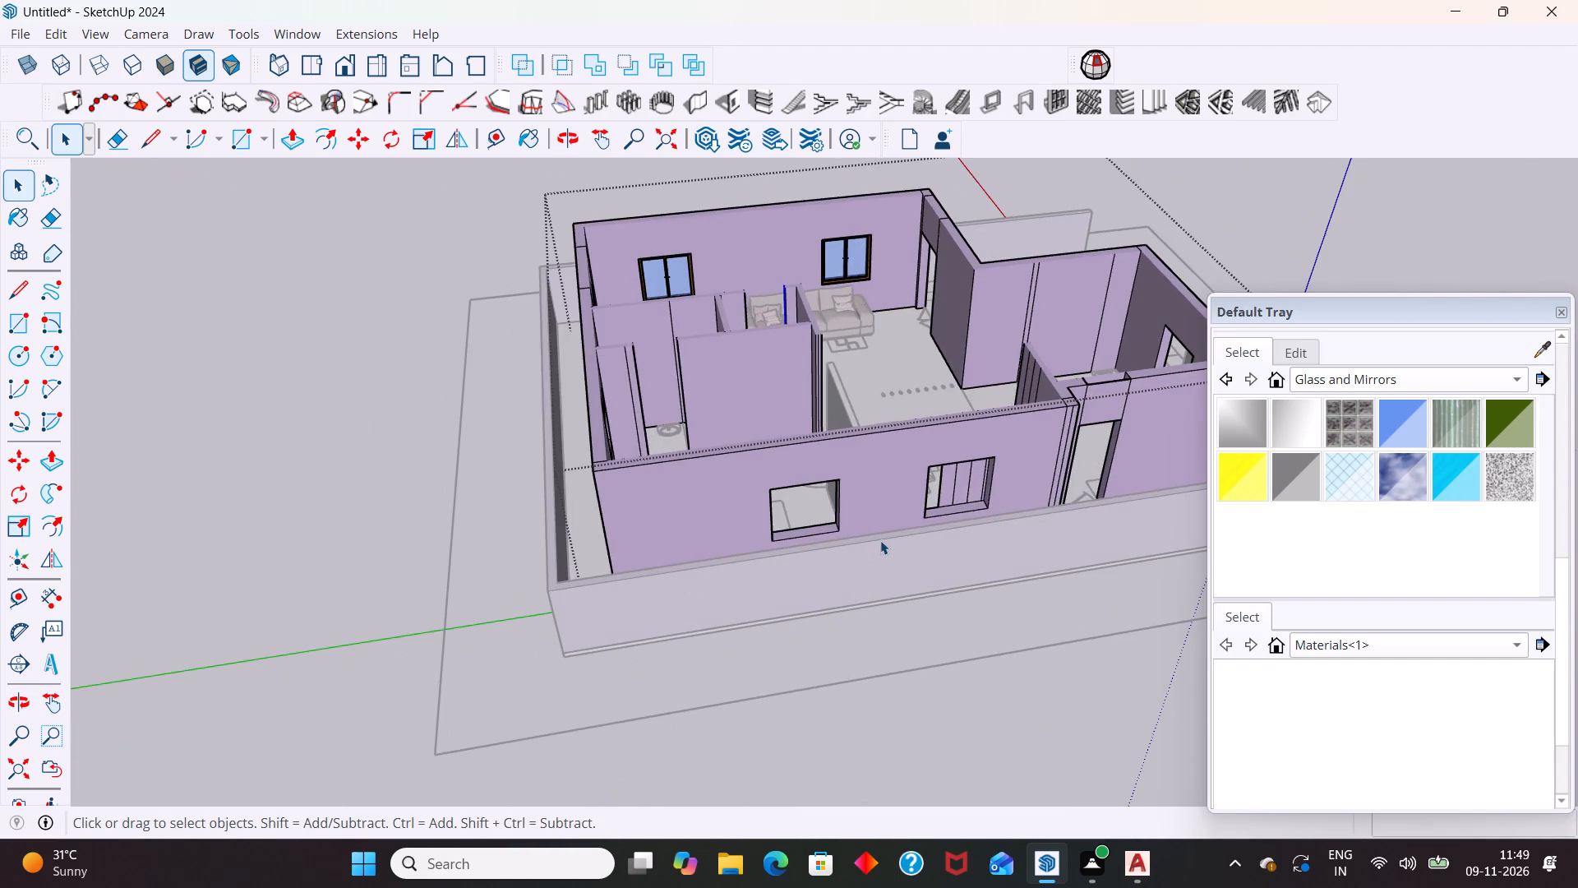
Draw a vertical rectangle filling the empty window opening nearest the corner of the long outer wall, along the middle of its reveal.
{"action": "scroll", "coordinate": [885, 538], "scroll_direction": "up", "scroll_amount": 4}
{"action": "middle_click_drag", "start_coordinate": [871, 556], "coordinate": [686, 623]}
{"action": "scroll", "coordinate": [637, 511], "scroll_direction": "up", "scroll_amount": 5}
{"action": "scroll", "coordinate": [712, 499], "scroll_direction": "up", "scroll_amount": 4}
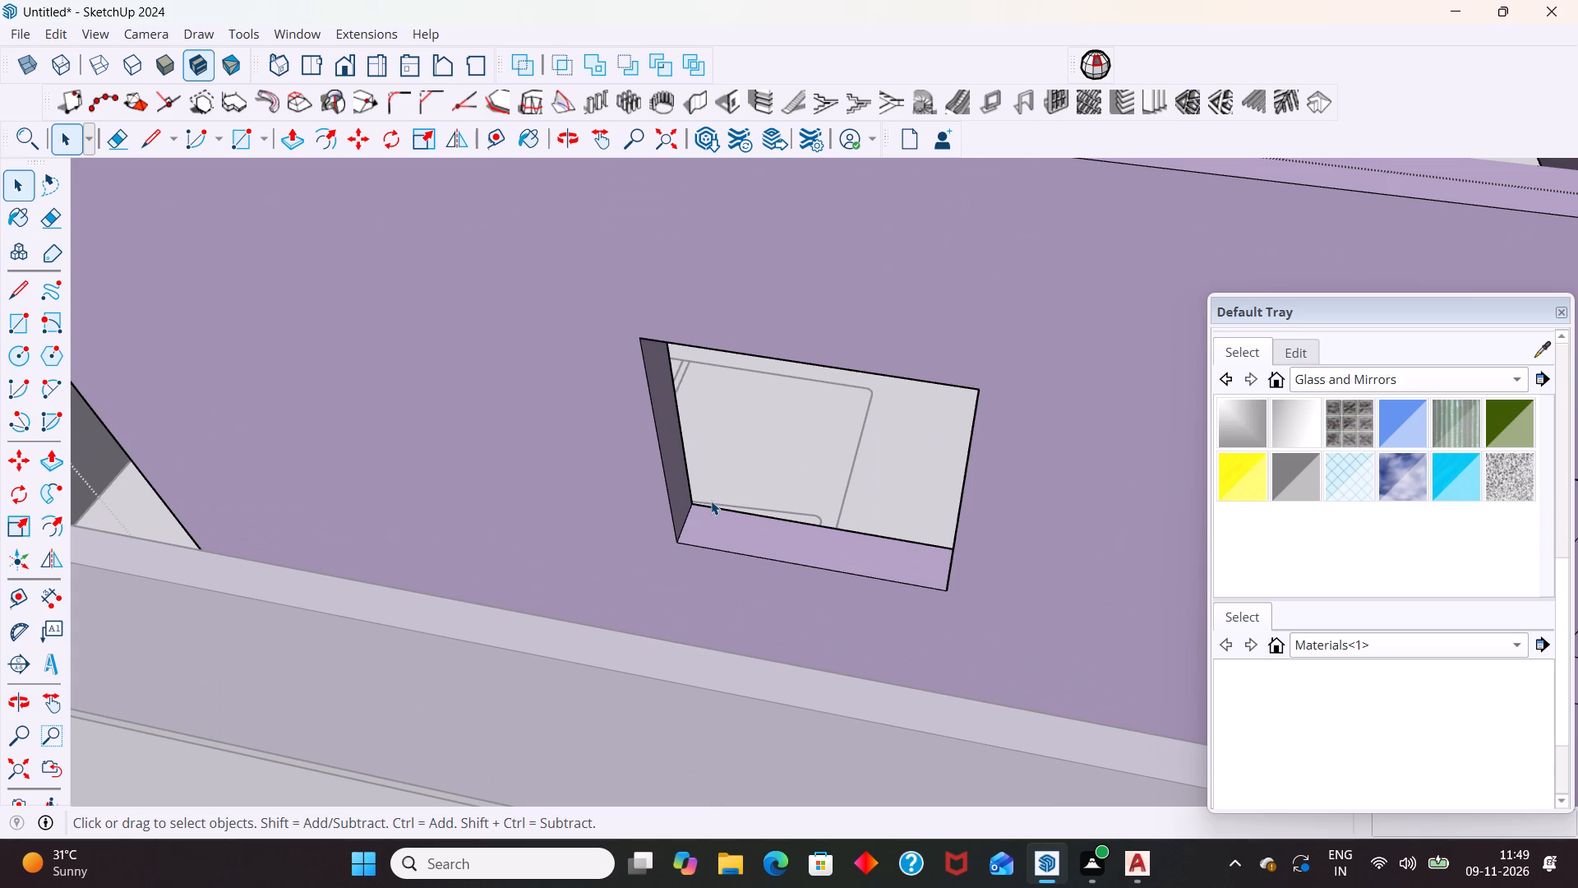
{"action": "key", "text": "r"}
{"action": "left_click_drag", "start_coordinate": [690, 519], "coordinate": [714, 528]}
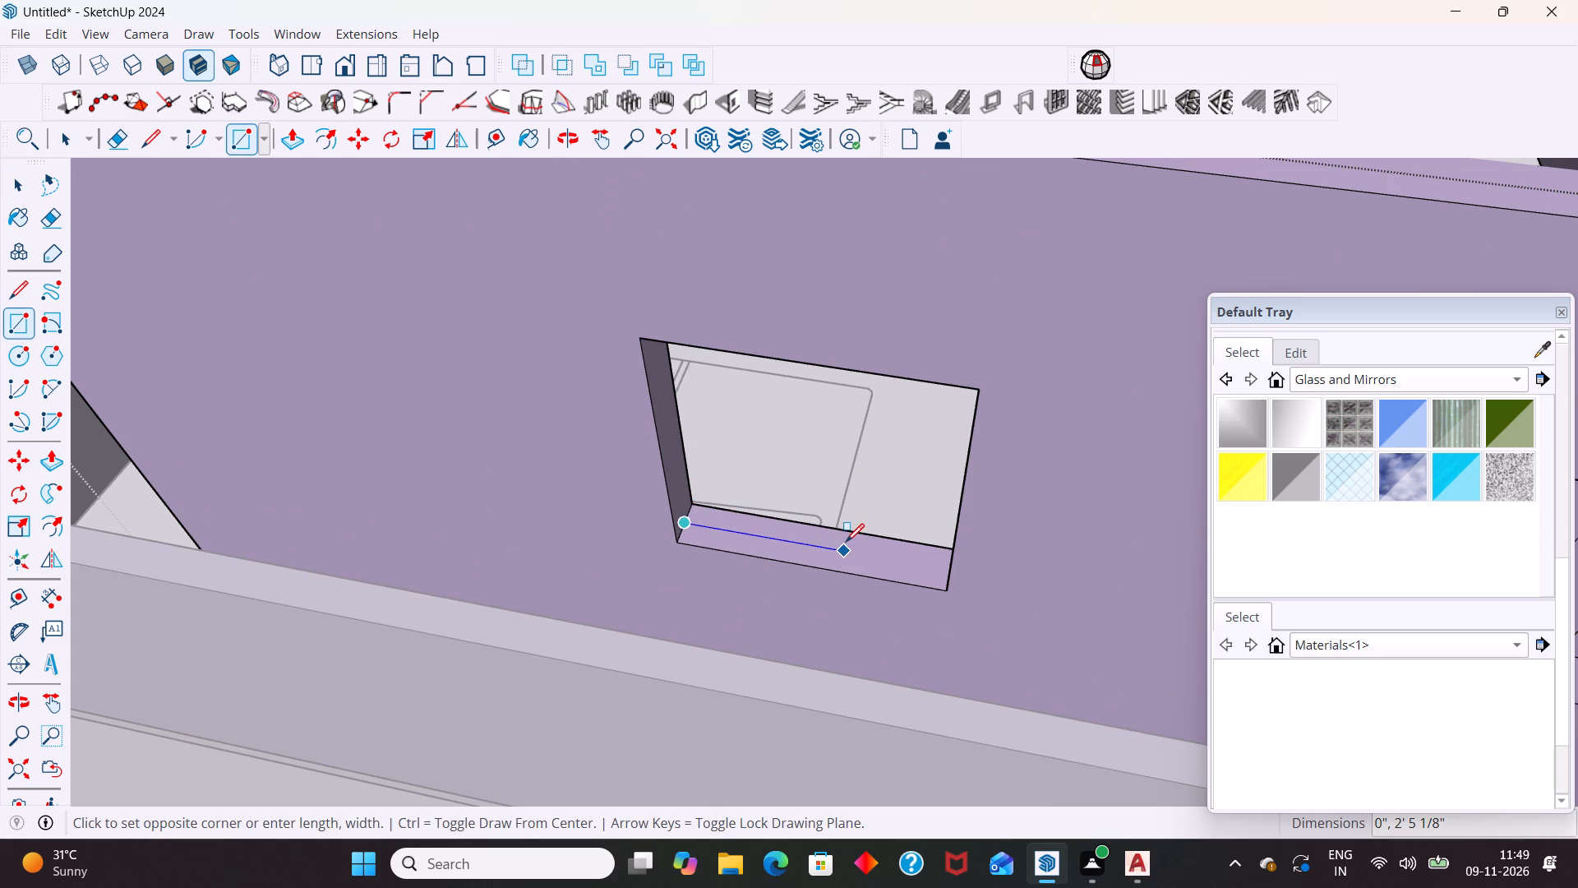
{"action": "key", "text": "Left"}
{"action": "key", "text": "Right"}
{"action": "scroll", "coordinate": [957, 451], "scroll_direction": "up", "scroll_amount": 1}
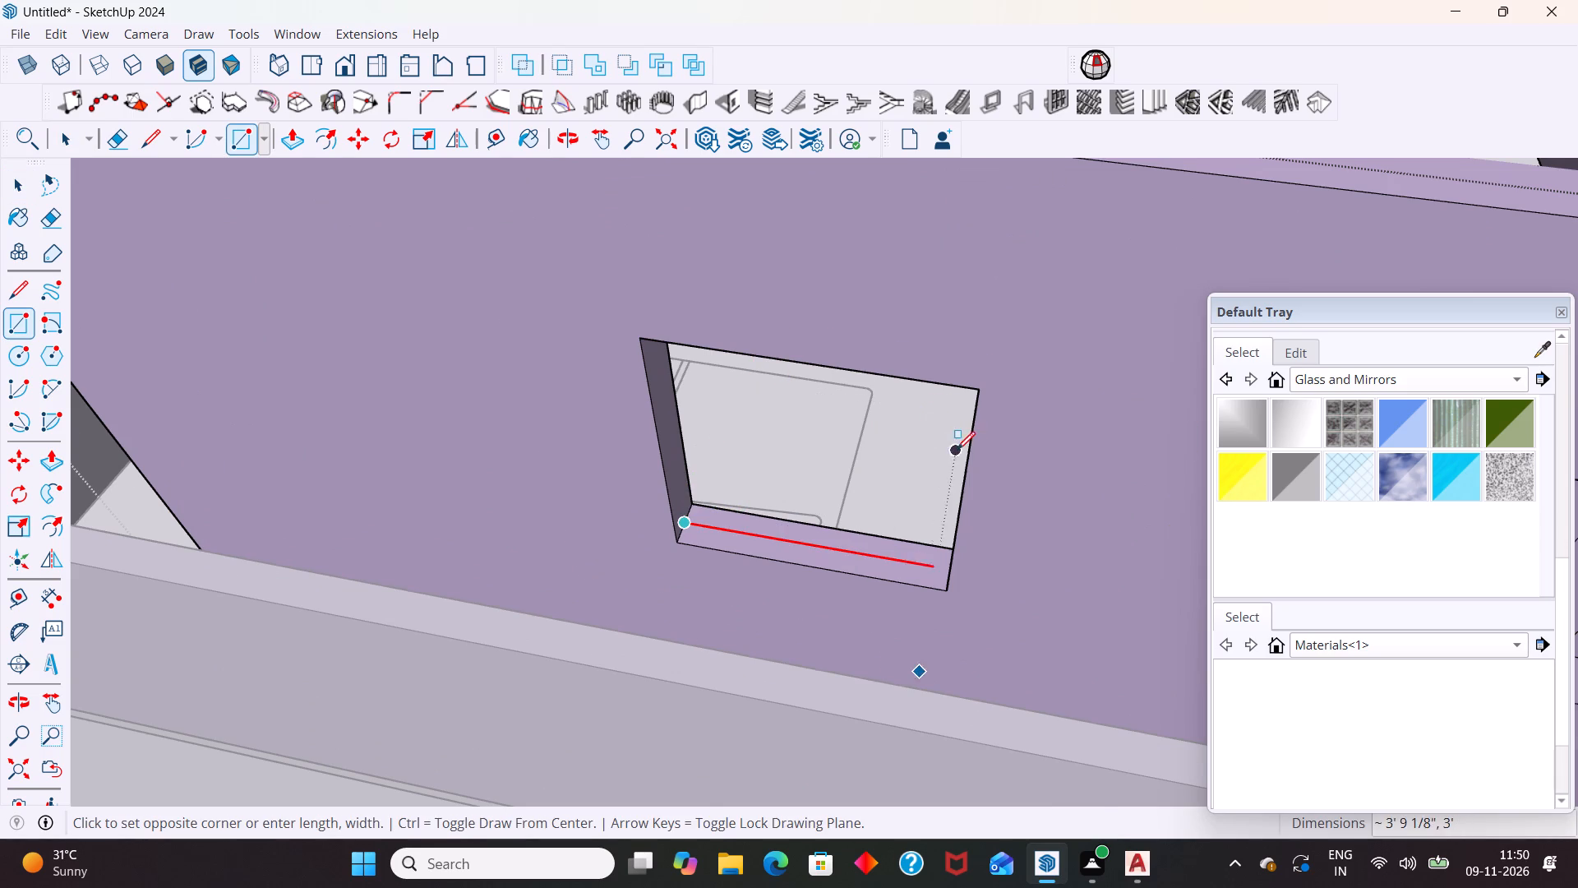
{"action": "scroll", "coordinate": [957, 450], "scroll_direction": "up", "scroll_amount": 2}
{"action": "middle_click_drag", "start_coordinate": [974, 412], "coordinate": [1008, 307]}
{"action": "scroll", "coordinate": [952, 279], "scroll_direction": "down", "scroll_amount": 12}
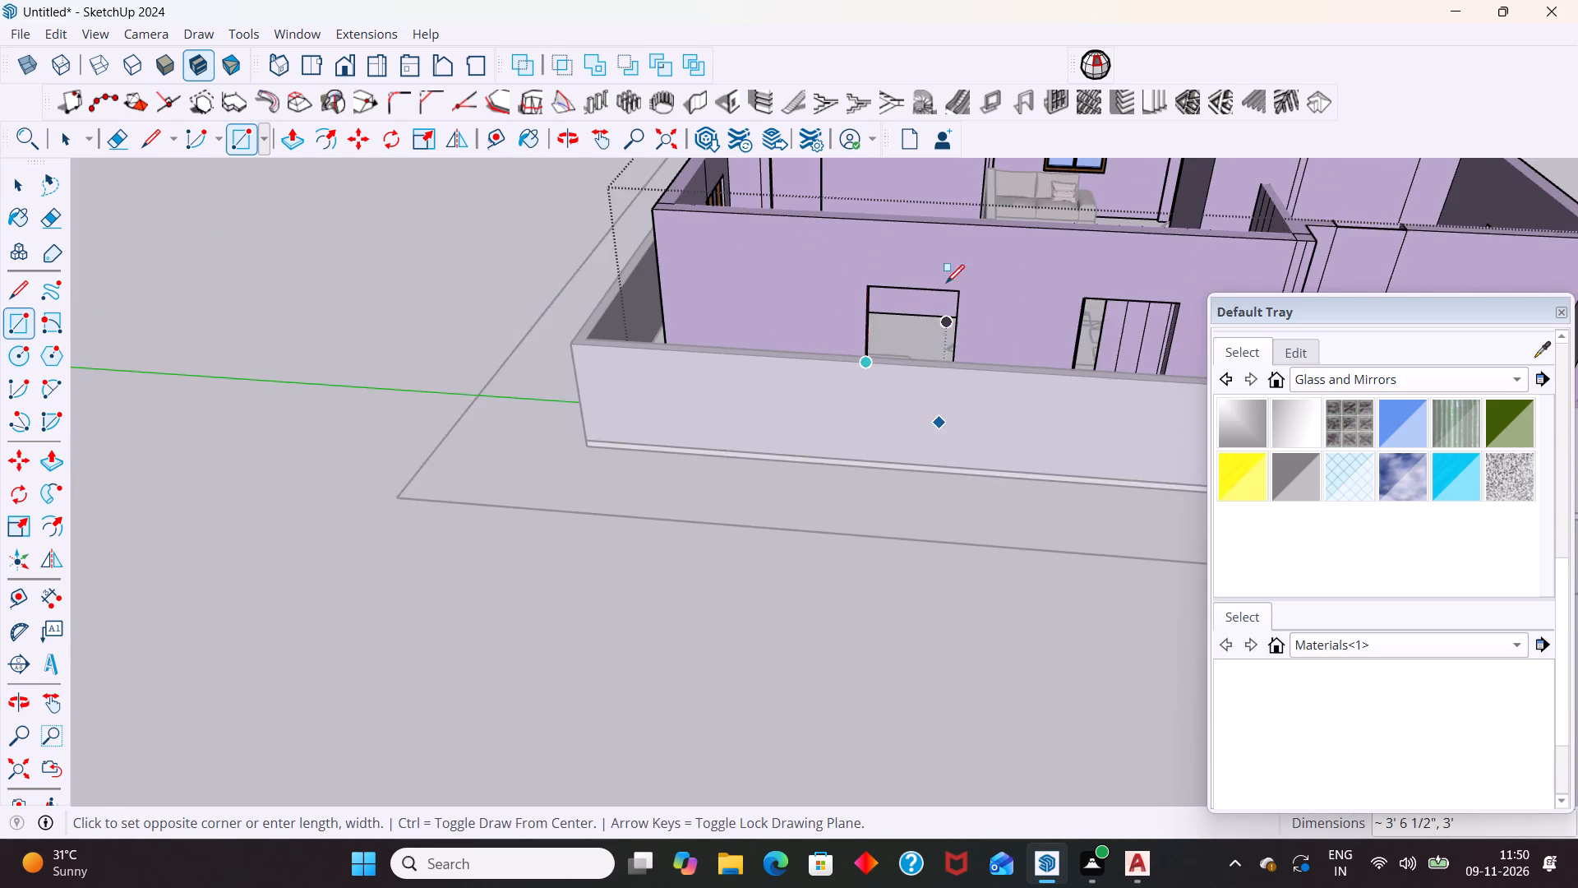
{"action": "scroll", "coordinate": [937, 247], "scroll_direction": "up", "scroll_amount": 14}
{"action": "middle_click_drag", "start_coordinate": [995, 357], "coordinate": [1012, 356]}
{"action": "scroll", "coordinate": [1013, 355], "scroll_direction": "up", "scroll_amount": 1}
{"action": "scroll", "coordinate": [1008, 360], "scroll_direction": "down", "scroll_amount": 8}
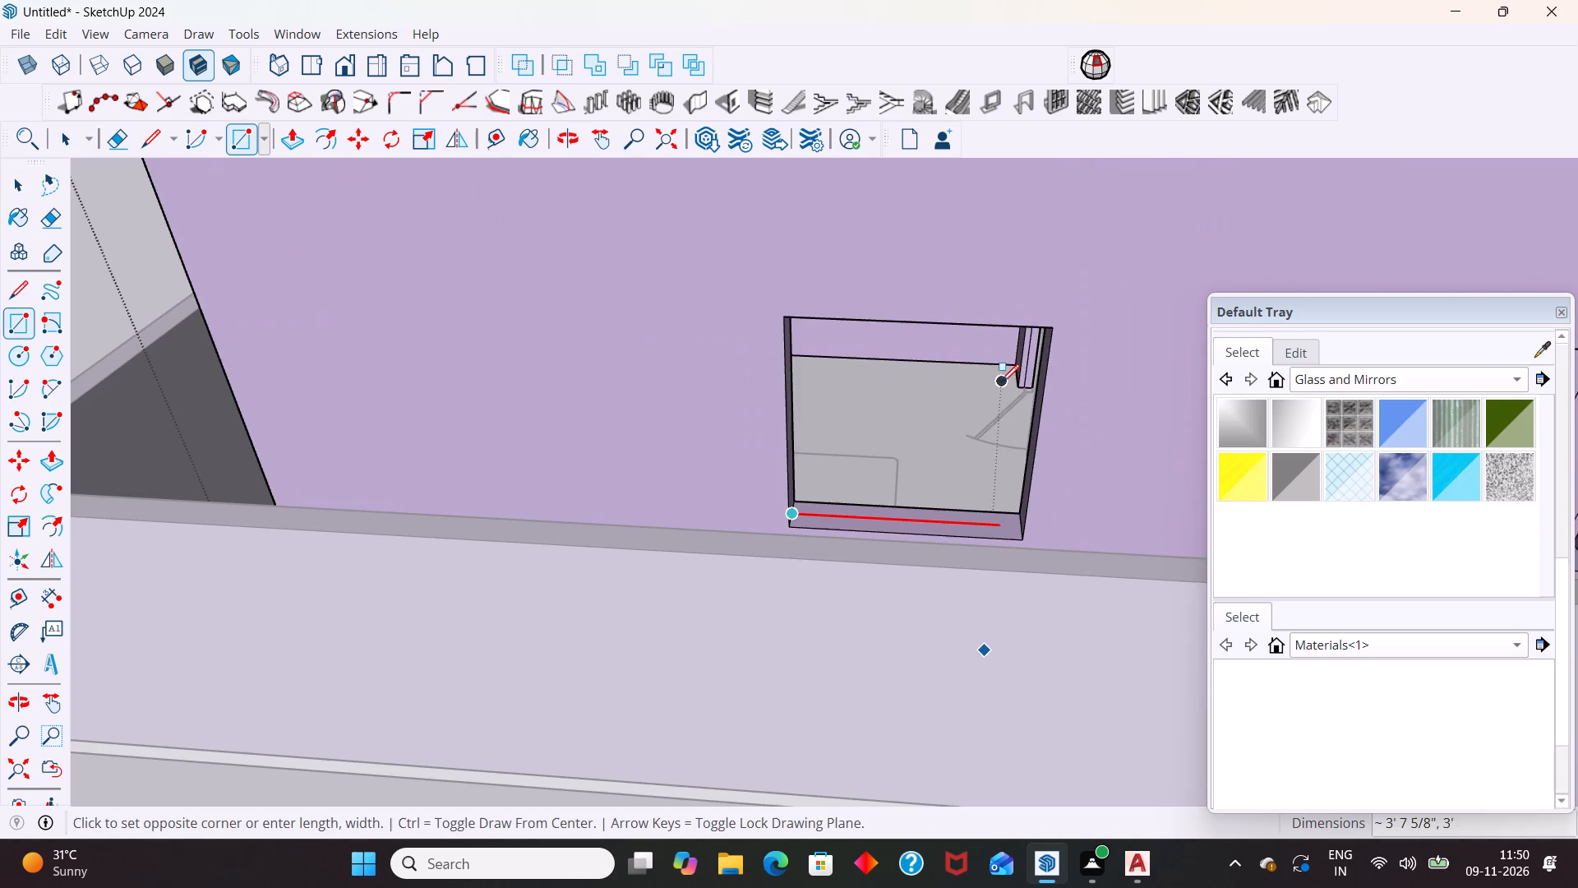
{"action": "middle_click_drag", "start_coordinate": [1032, 351], "coordinate": [1114, 266]}
{"action": "scroll", "coordinate": [1093, 200], "scroll_direction": "up", "scroll_amount": 6}
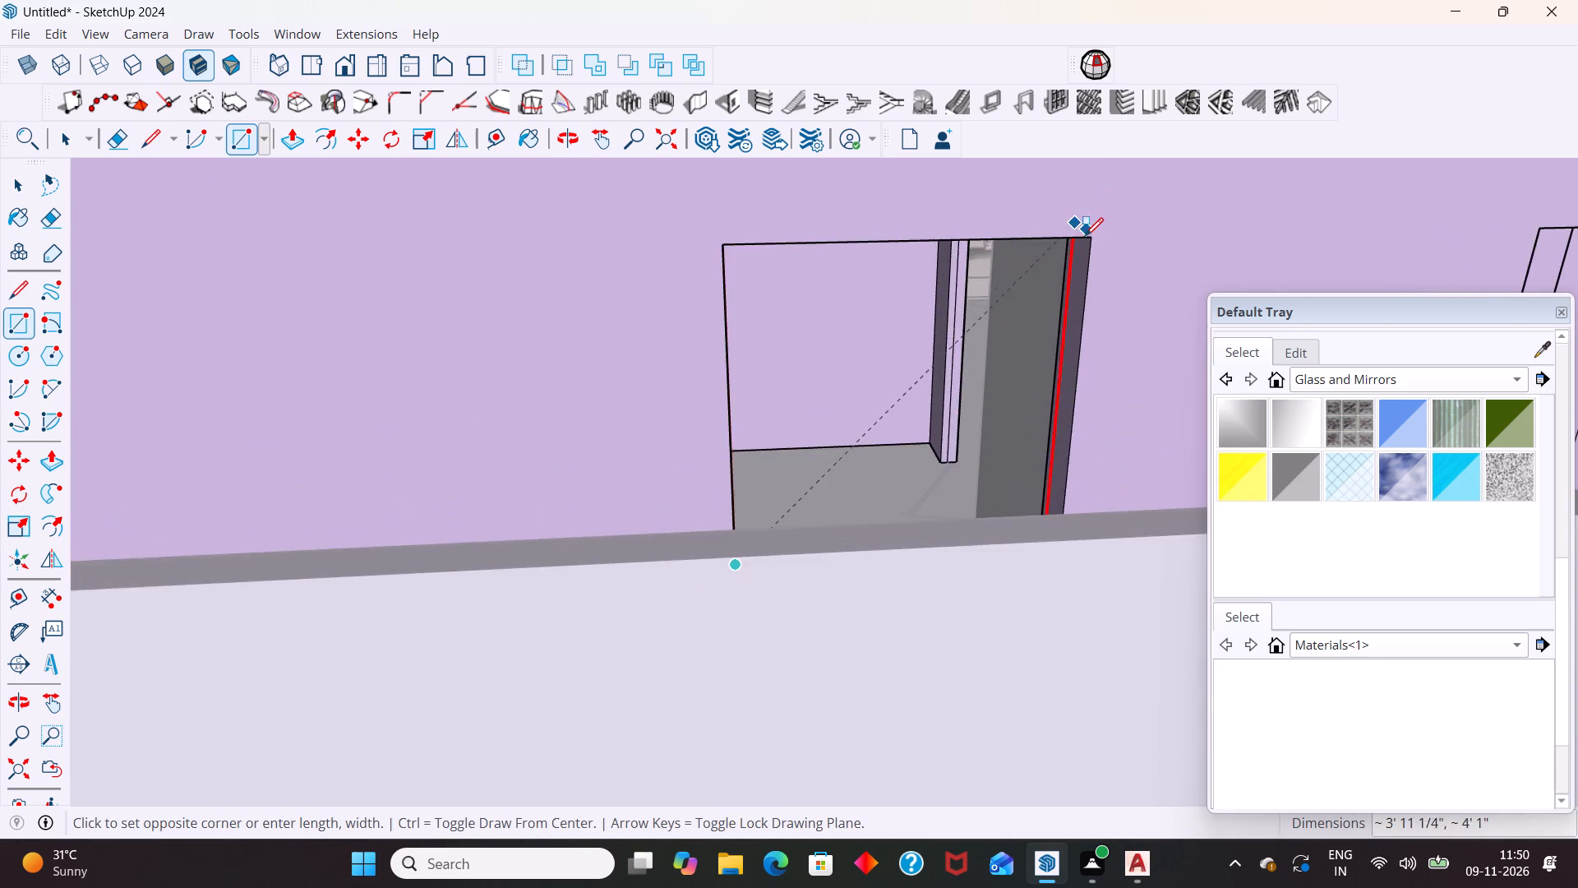
{"action": "scroll", "coordinate": [1085, 236], "scroll_direction": "up", "scroll_amount": 2}
{"action": "middle_click_drag", "start_coordinate": [1082, 267], "coordinate": [1125, 209]}
{"action": "scroll", "coordinate": [1062, 332], "scroll_direction": "down", "scroll_amount": 7}
{"action": "scroll", "coordinate": [1073, 229], "scroll_direction": "up", "scroll_amount": 6}
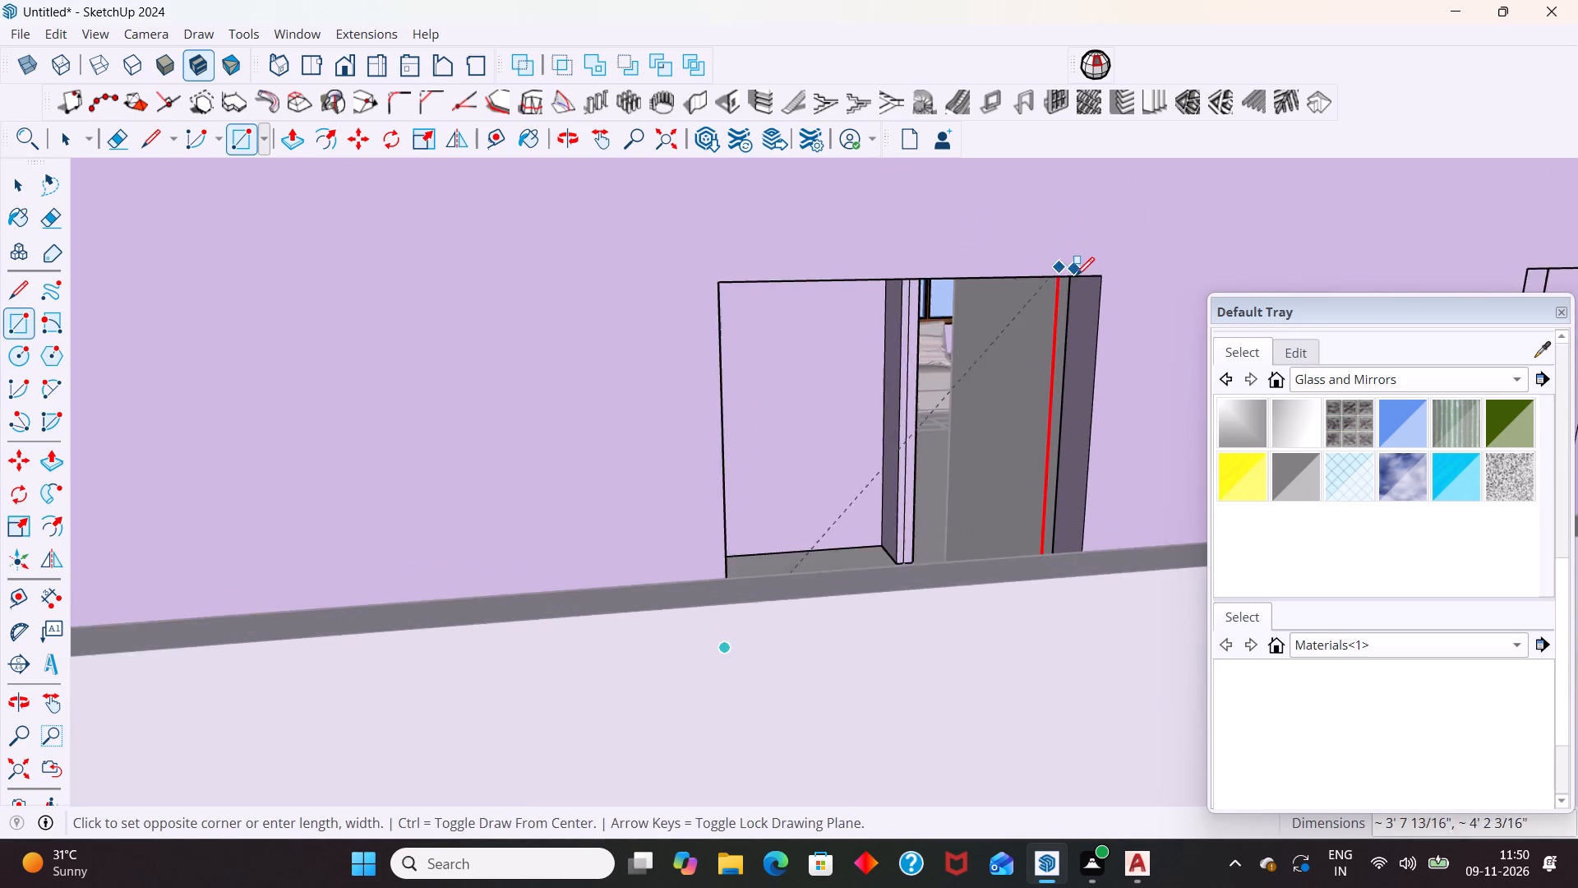
{"action": "scroll", "coordinate": [1076, 275], "scroll_direction": "up", "scroll_amount": 2}
{"action": "middle_click_drag", "start_coordinate": [1100, 298], "coordinate": [1177, 223]}
{"action": "middle_click_drag", "start_coordinate": [1154, 235], "coordinate": [980, 368]}
{"action": "scroll", "coordinate": [985, 331], "scroll_direction": "up", "scroll_amount": 5}
{"action": "scroll", "coordinate": [957, 373], "scroll_direction": "down", "scroll_amount": 4}
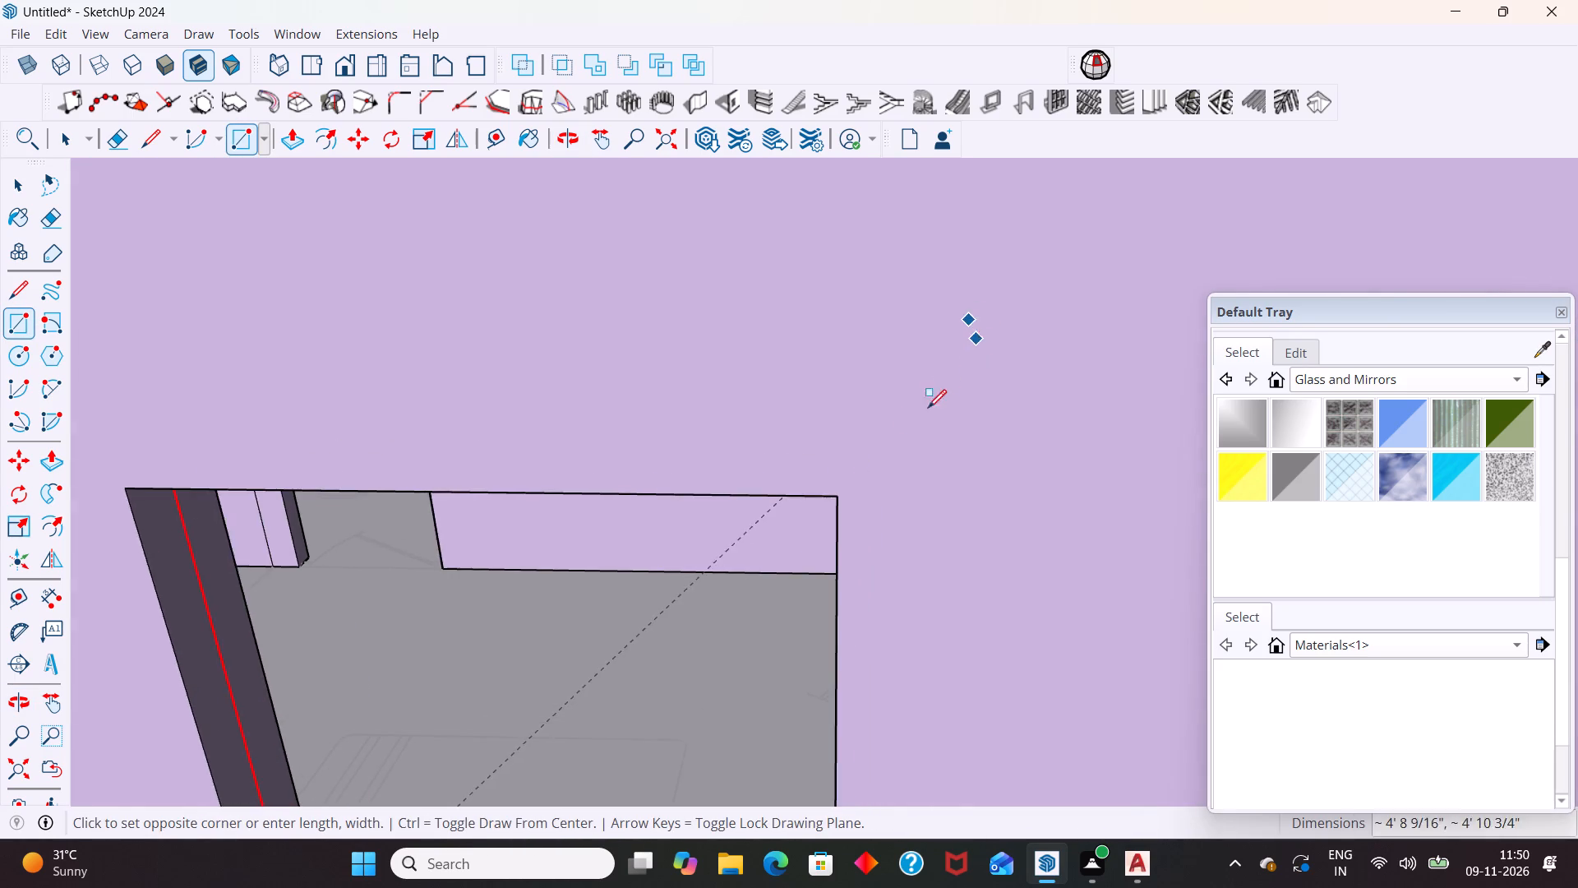
{"action": "scroll", "coordinate": [928, 408], "scroll_direction": "down", "scroll_amount": 2}
{"action": "middle_click_drag", "start_coordinate": [777, 527], "coordinate": [766, 478]}
{"action": "scroll", "coordinate": [786, 469], "scroll_direction": "down", "scroll_amount": 9}
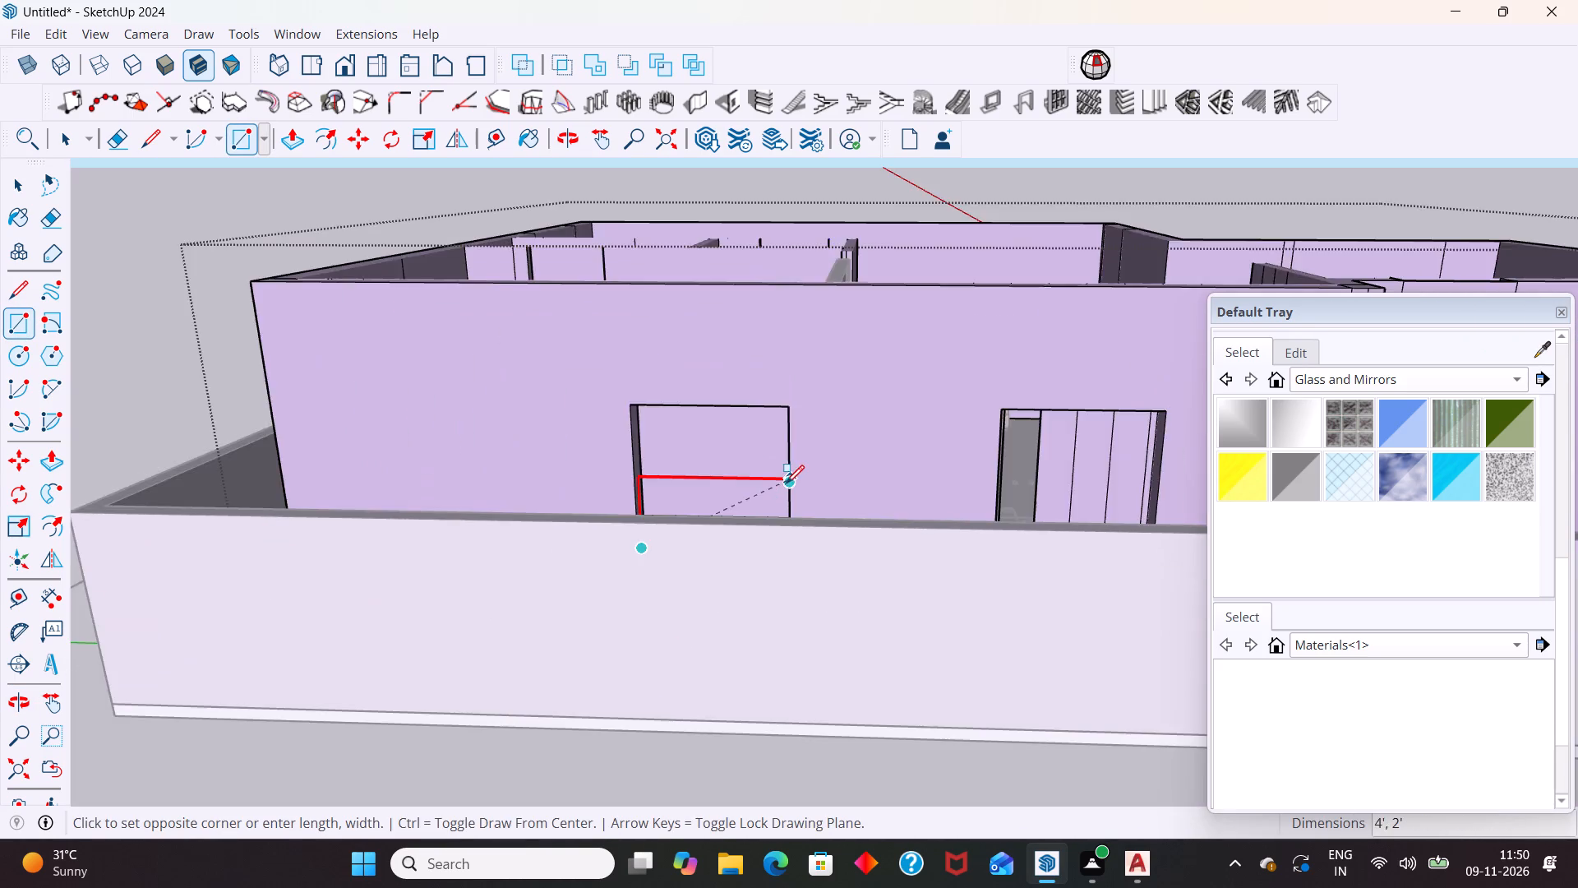
{"action": "scroll", "coordinate": [786, 483], "scroll_direction": "down", "scroll_amount": 2}
{"action": "middle_click_drag", "start_coordinate": [651, 443], "coordinate": [857, 502]}
{"action": "scroll", "coordinate": [916, 479], "scroll_direction": "up", "scroll_amount": 4}
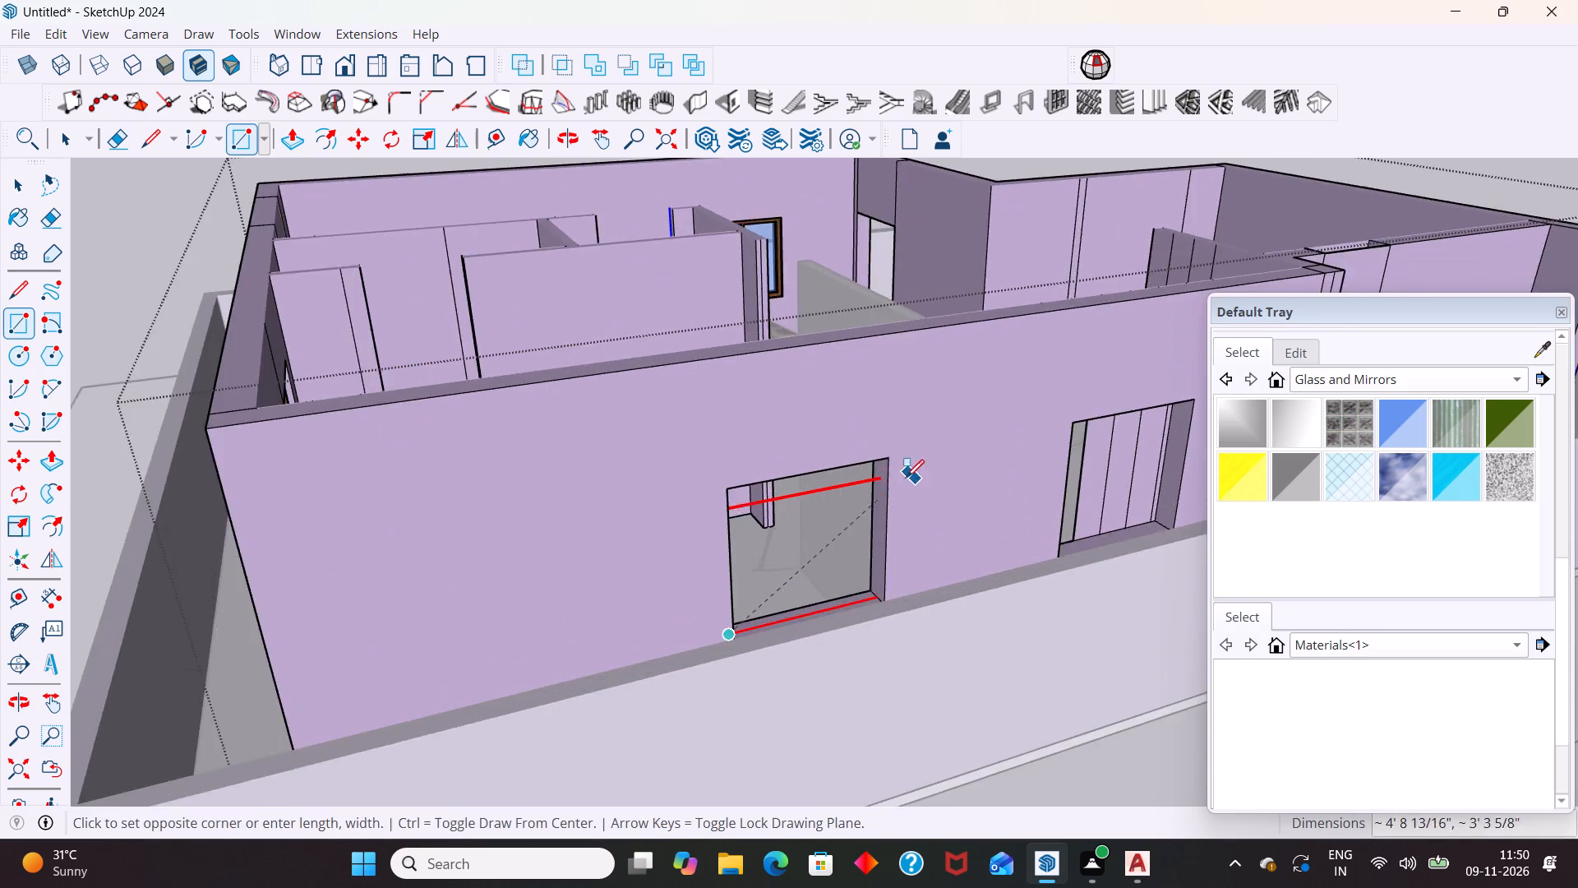
{"action": "scroll", "coordinate": [906, 478], "scroll_direction": "up", "scroll_amount": 12}
{"action": "middle_click_drag", "start_coordinate": [890, 447], "coordinate": [949, 309]}
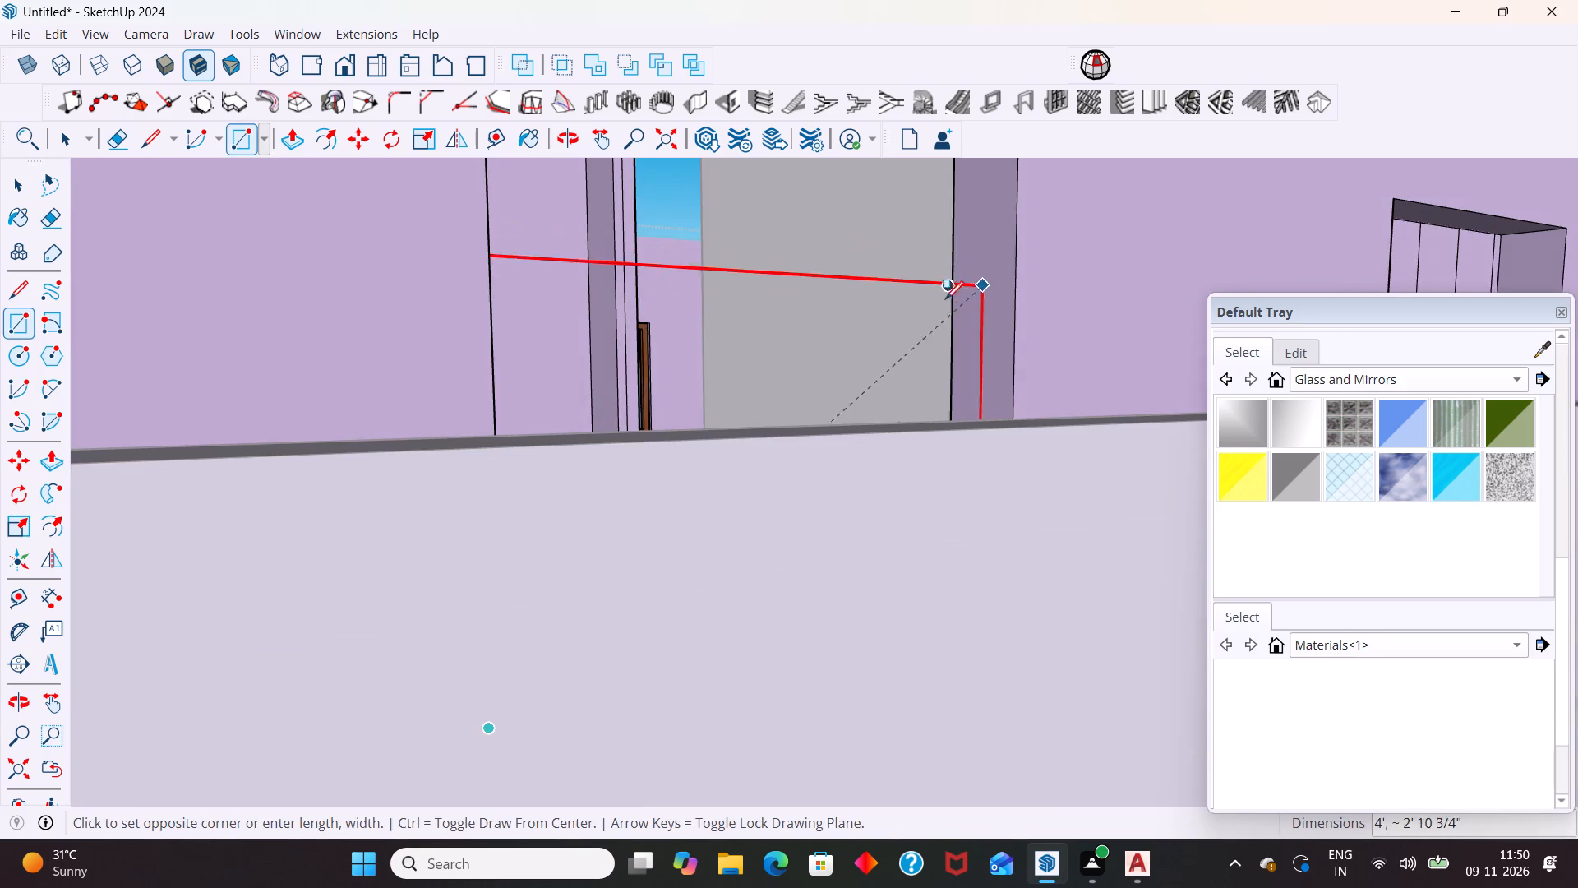
{"action": "scroll", "coordinate": [911, 372], "scroll_direction": "down", "scroll_amount": 4}
{"action": "scroll", "coordinate": [948, 245], "scroll_direction": "up", "scroll_amount": 4}
{"action": "left_click", "coordinate": [958, 229]}
{"action": "key", "text": "space"}
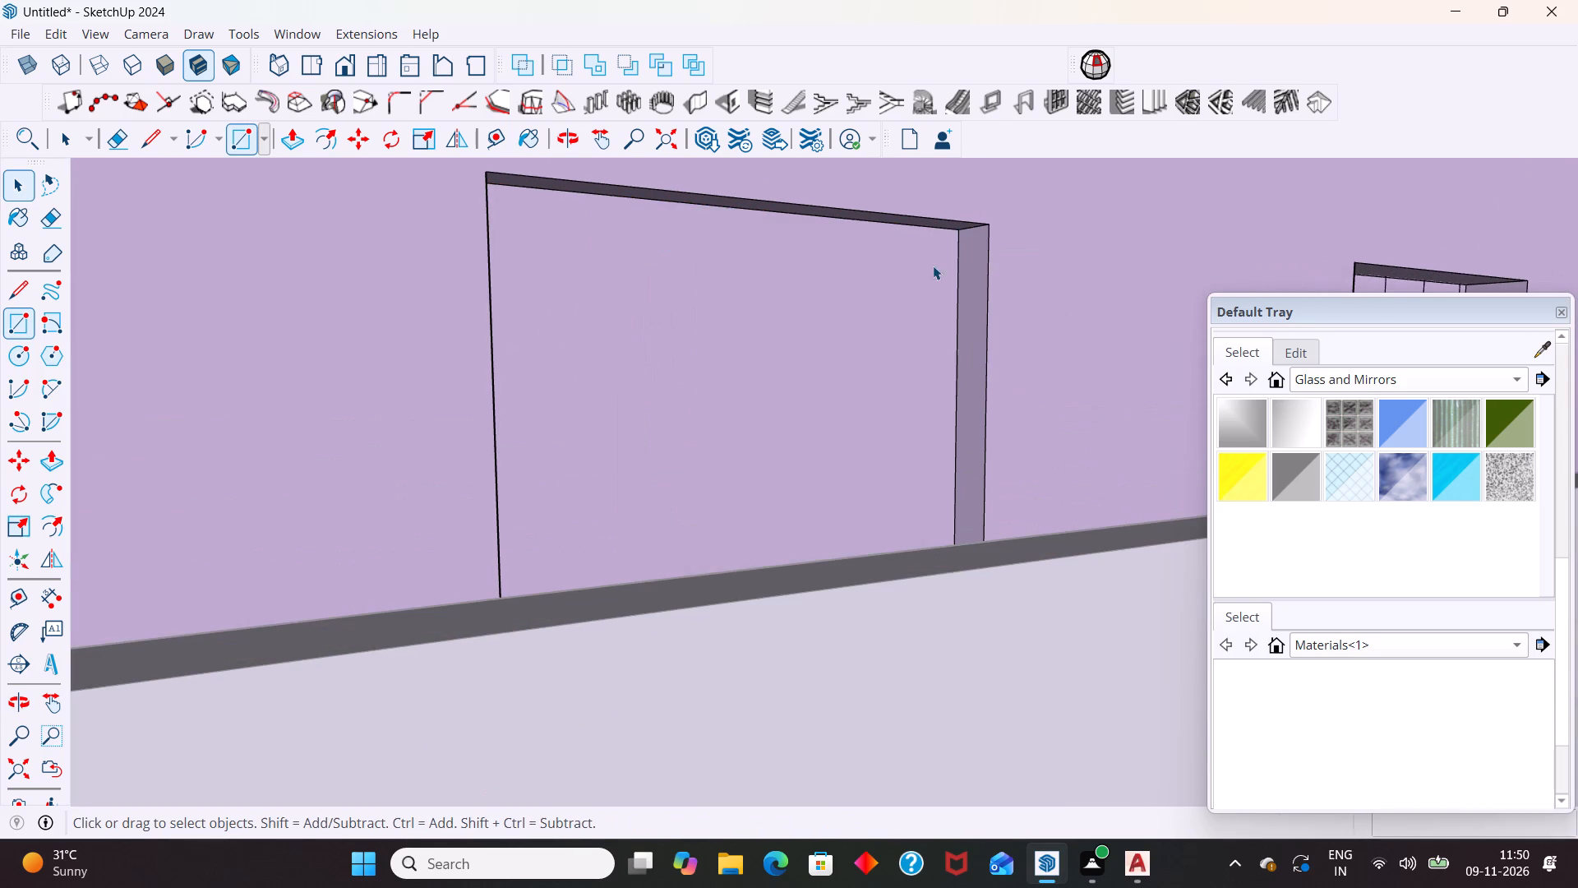
Create a Panel Divider window frame on that face: 1 row, 2 columns, 5" deep, 2 1/2" frame width, 1 3/16" divider, middle location.
{"action": "left_click", "coordinate": [779, 384]}
{"action": "scroll", "coordinate": [763, 365], "scroll_direction": "down", "scroll_amount": 6}
{"action": "middle_click_drag", "start_coordinate": [777, 461], "coordinate": [709, 582]}
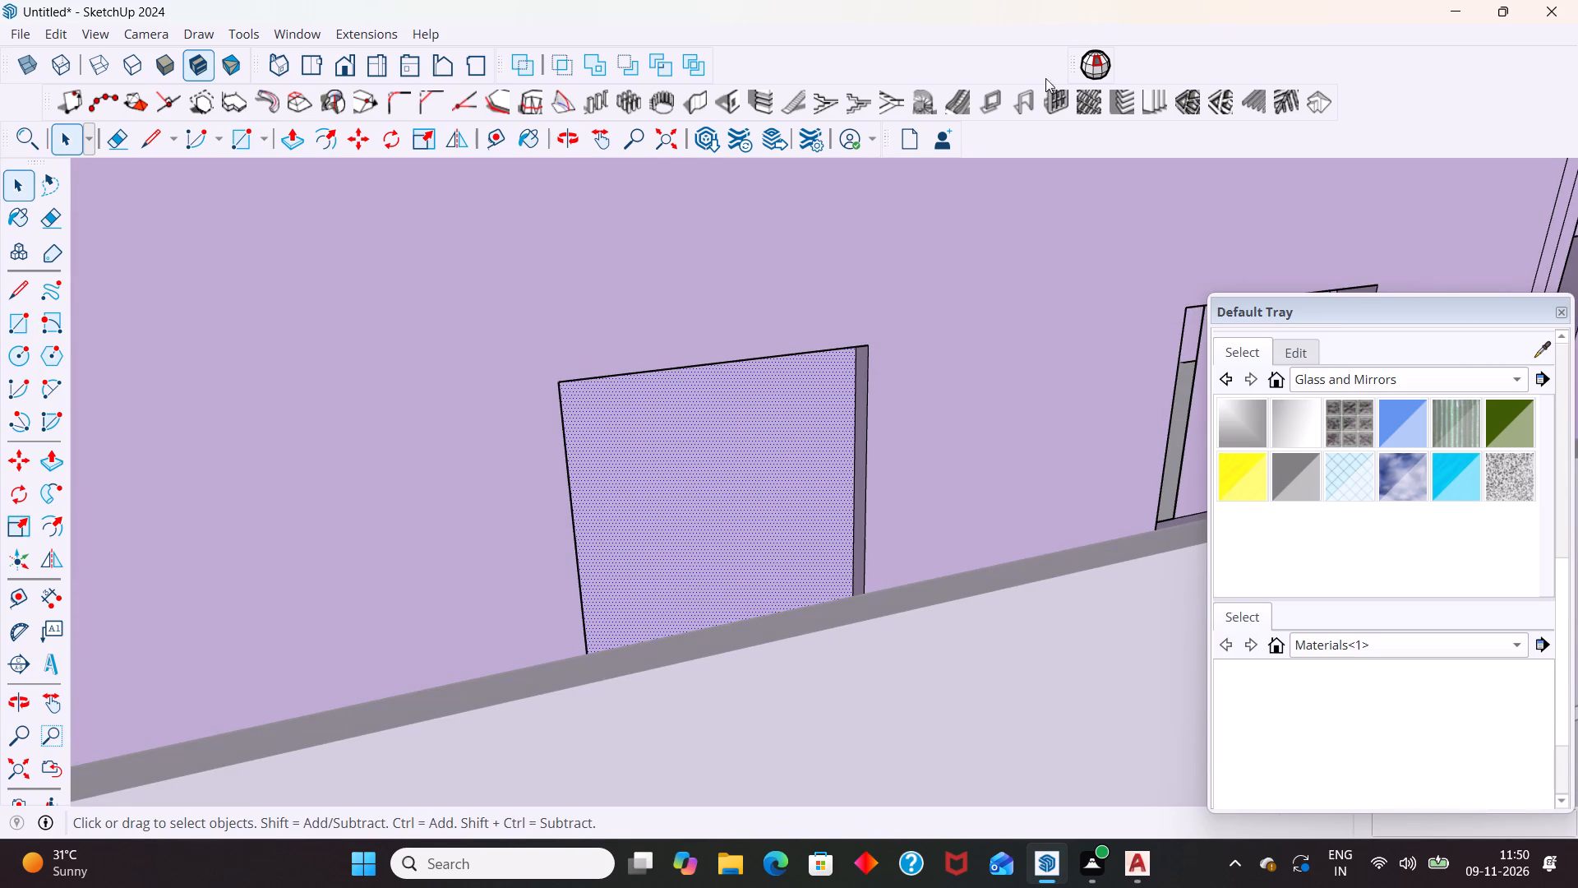
{"action": "left_click", "coordinate": [1059, 95]}
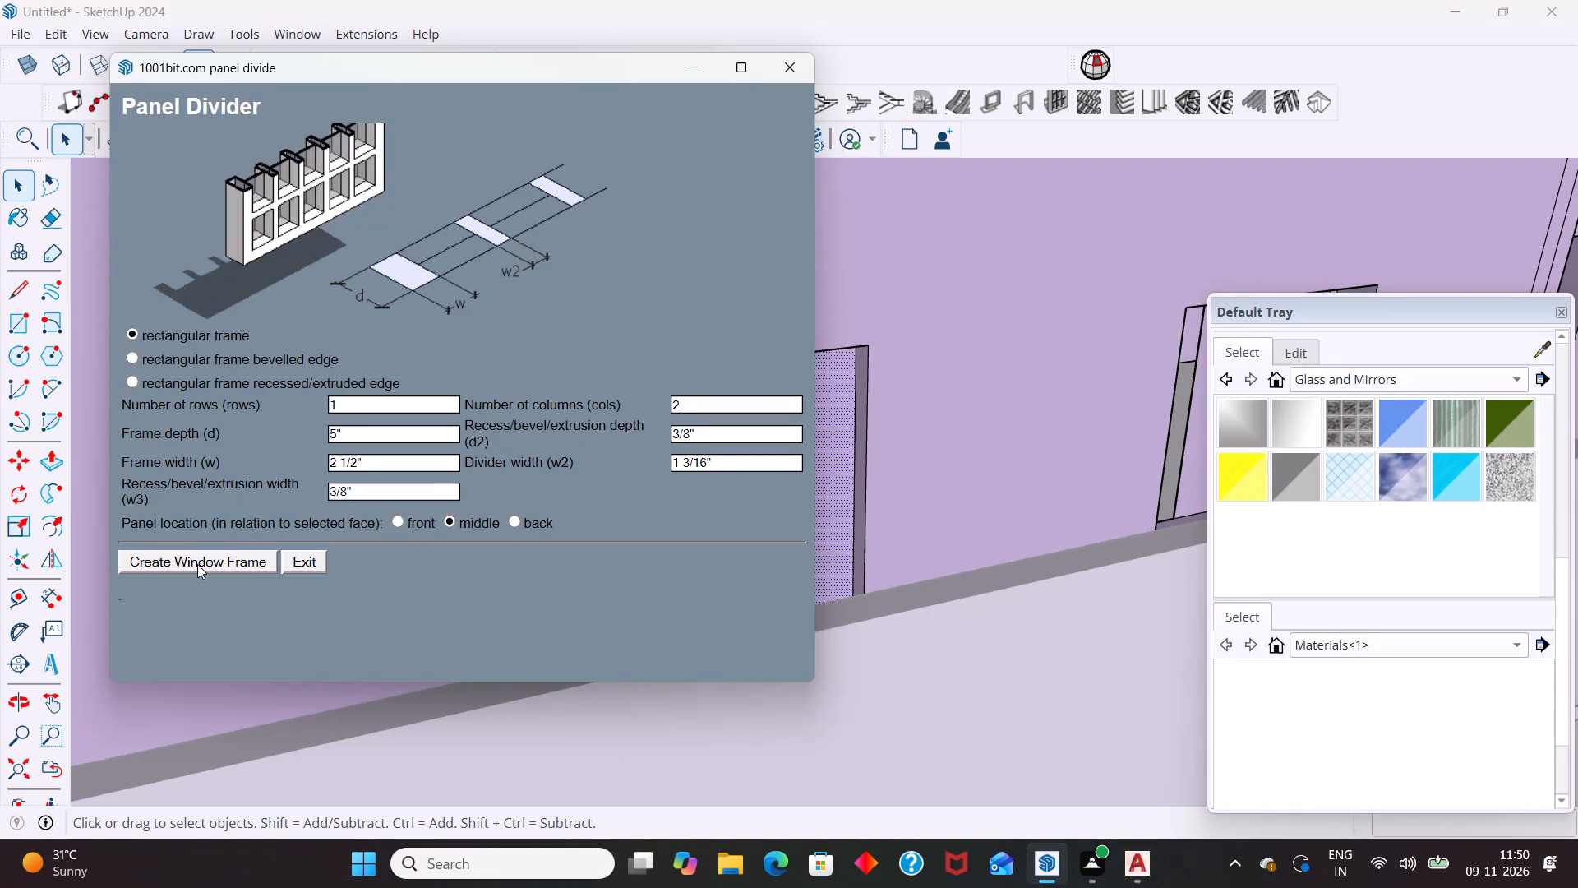
{"action": "left_click", "coordinate": [200, 561]}
Paint the new two-pane window frame with the dark brown Wood material.
{"action": "left_click", "coordinate": [685, 461]}
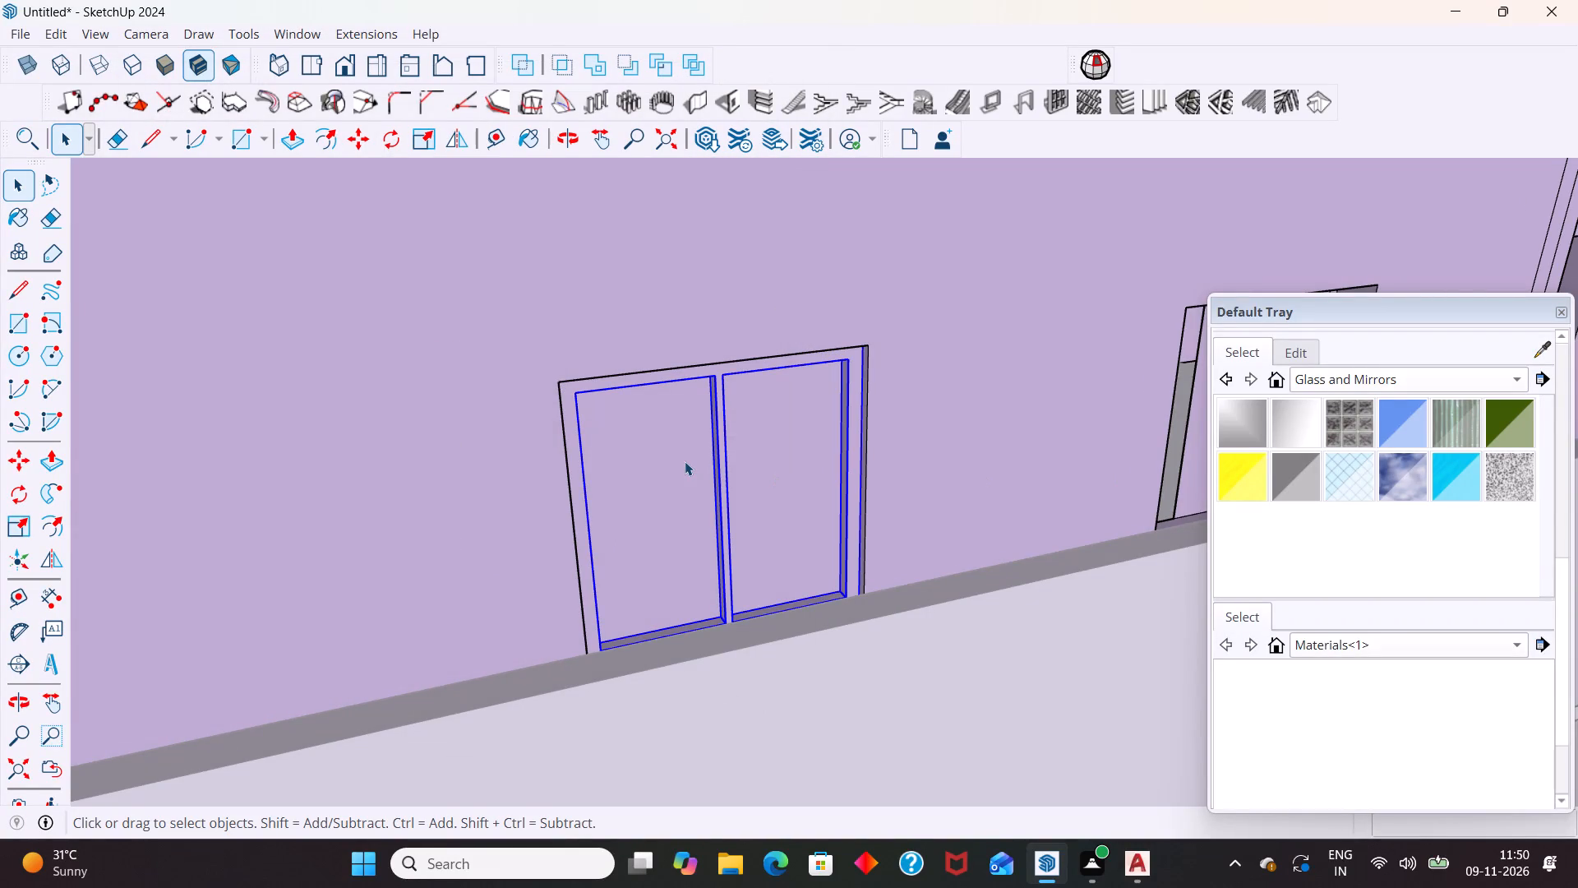
{"action": "left_click", "coordinate": [1361, 376]}
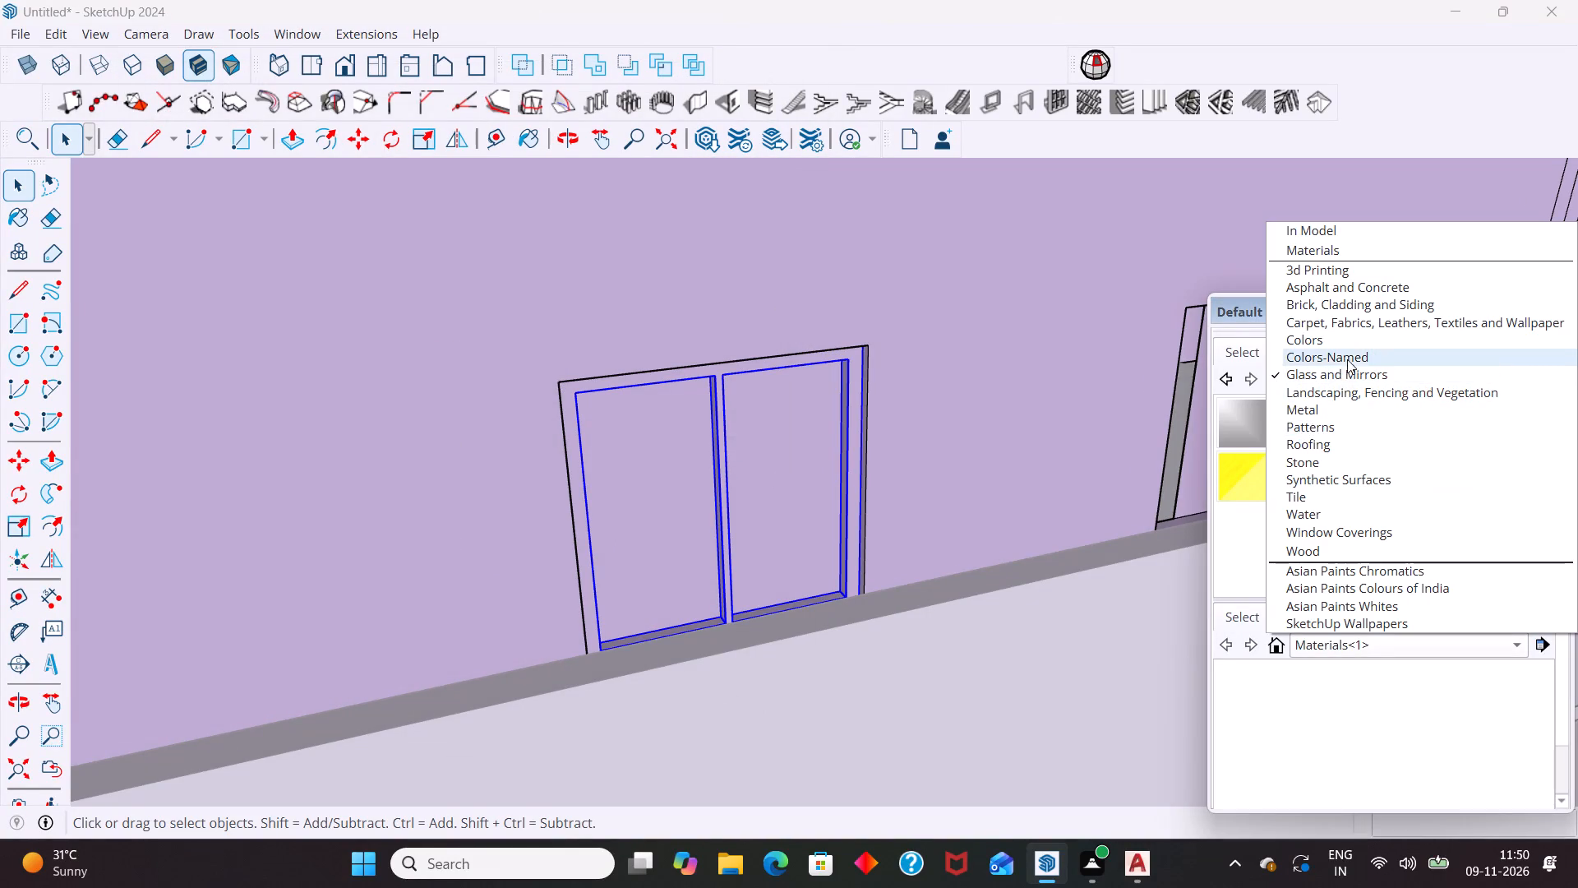
{"action": "left_click", "coordinate": [1350, 356]}
{"action": "scroll", "coordinate": [1375, 442], "scroll_direction": "down", "scroll_amount": 6}
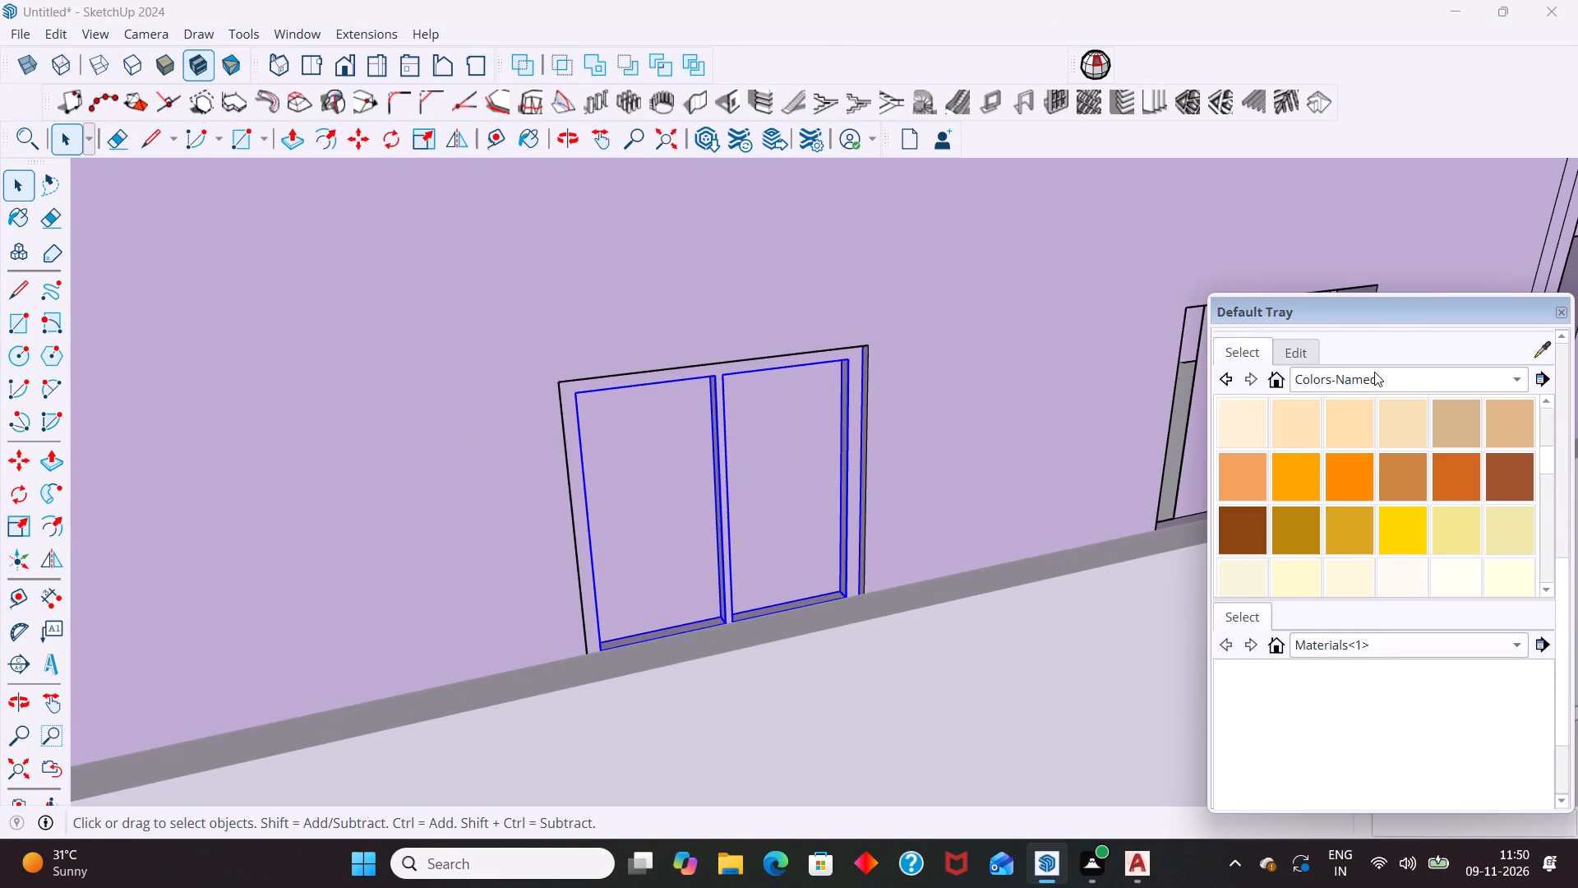
{"action": "left_click", "coordinate": [1374, 372]}
{"action": "scroll", "coordinate": [1326, 565], "scroll_direction": "down", "scroll_amount": 2}
{"action": "left_click", "coordinate": [1342, 559]}
{"action": "left_click", "coordinate": [1437, 465]}
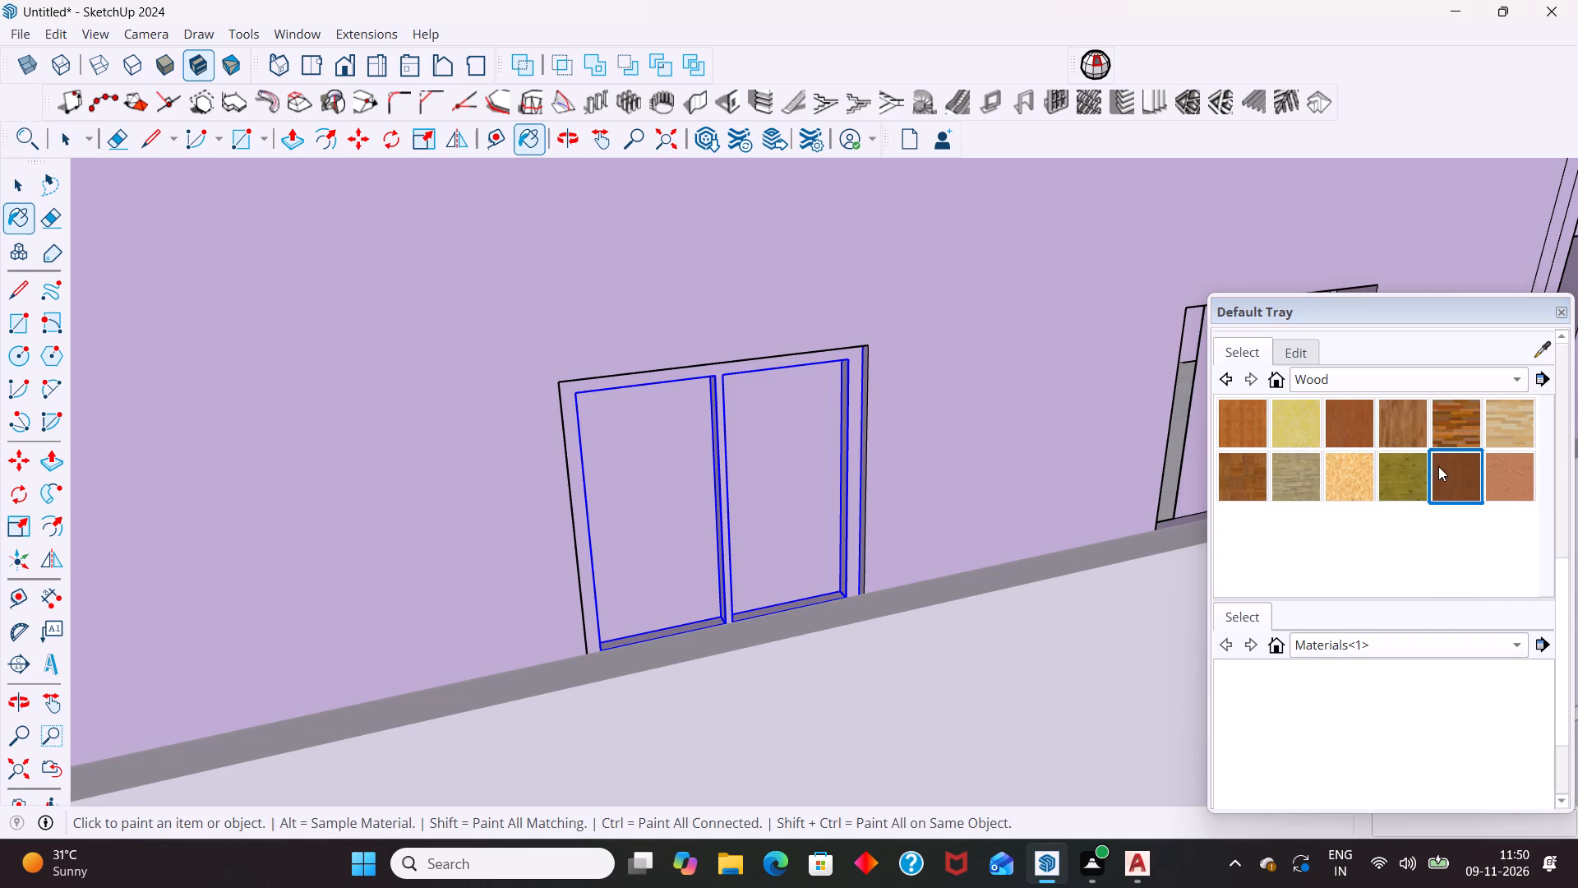
{"action": "left_click", "coordinate": [738, 469]}
{"action": "key", "text": "space"}
Glaze the panes inside the wooden window frame with the translucent blue material from Glass and Mirrors.
{"action": "double_click", "coordinate": [735, 469]}
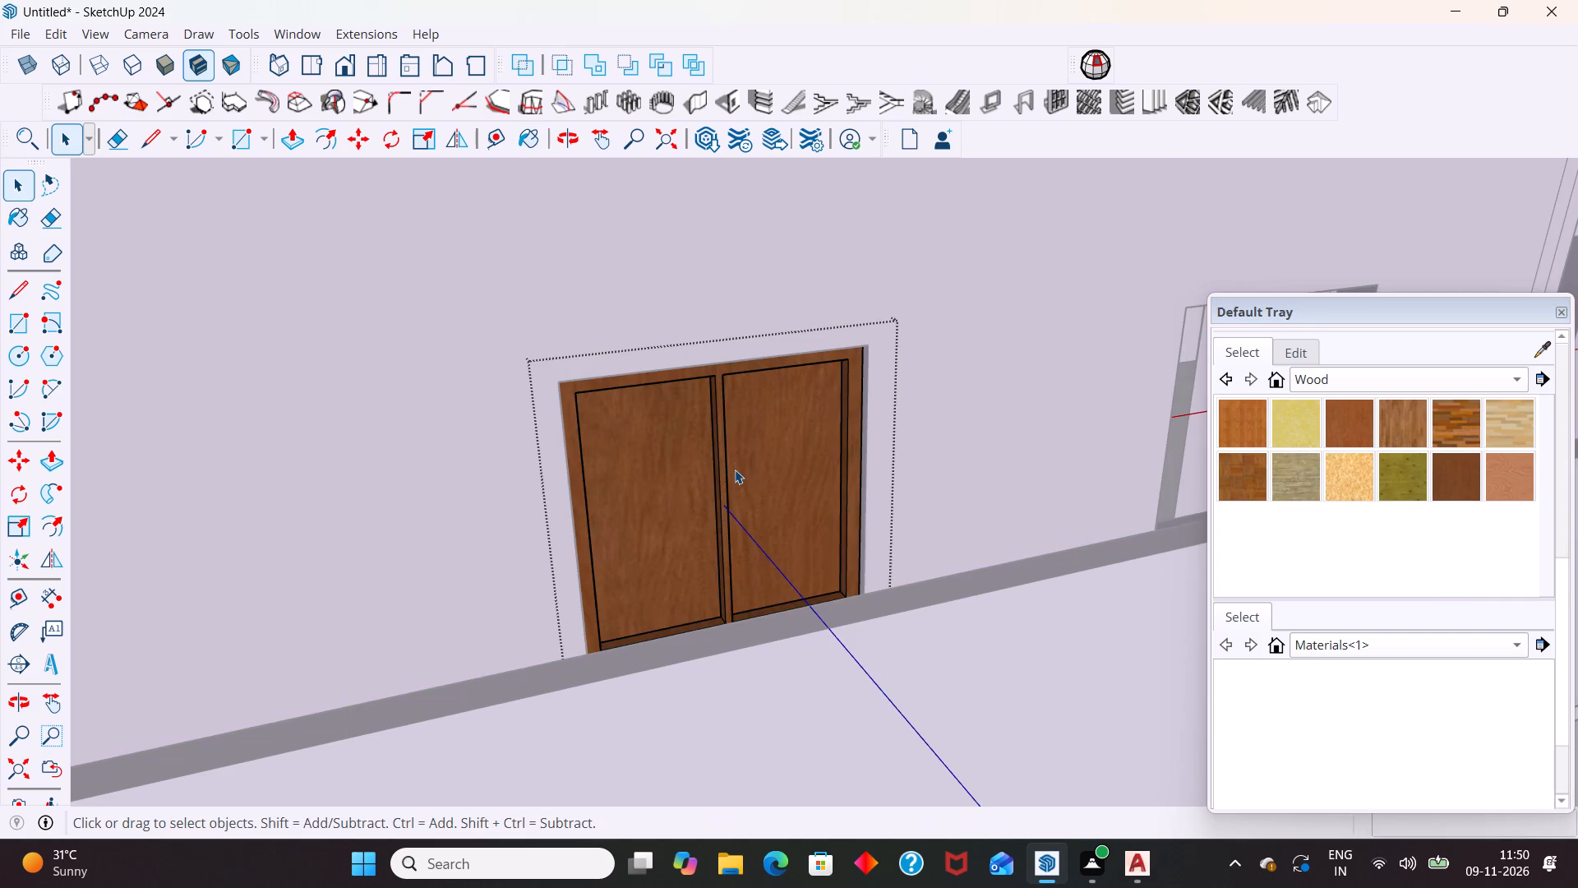
{"action": "left_click", "coordinate": [738, 469]}
{"action": "left_click", "coordinate": [1397, 383]}
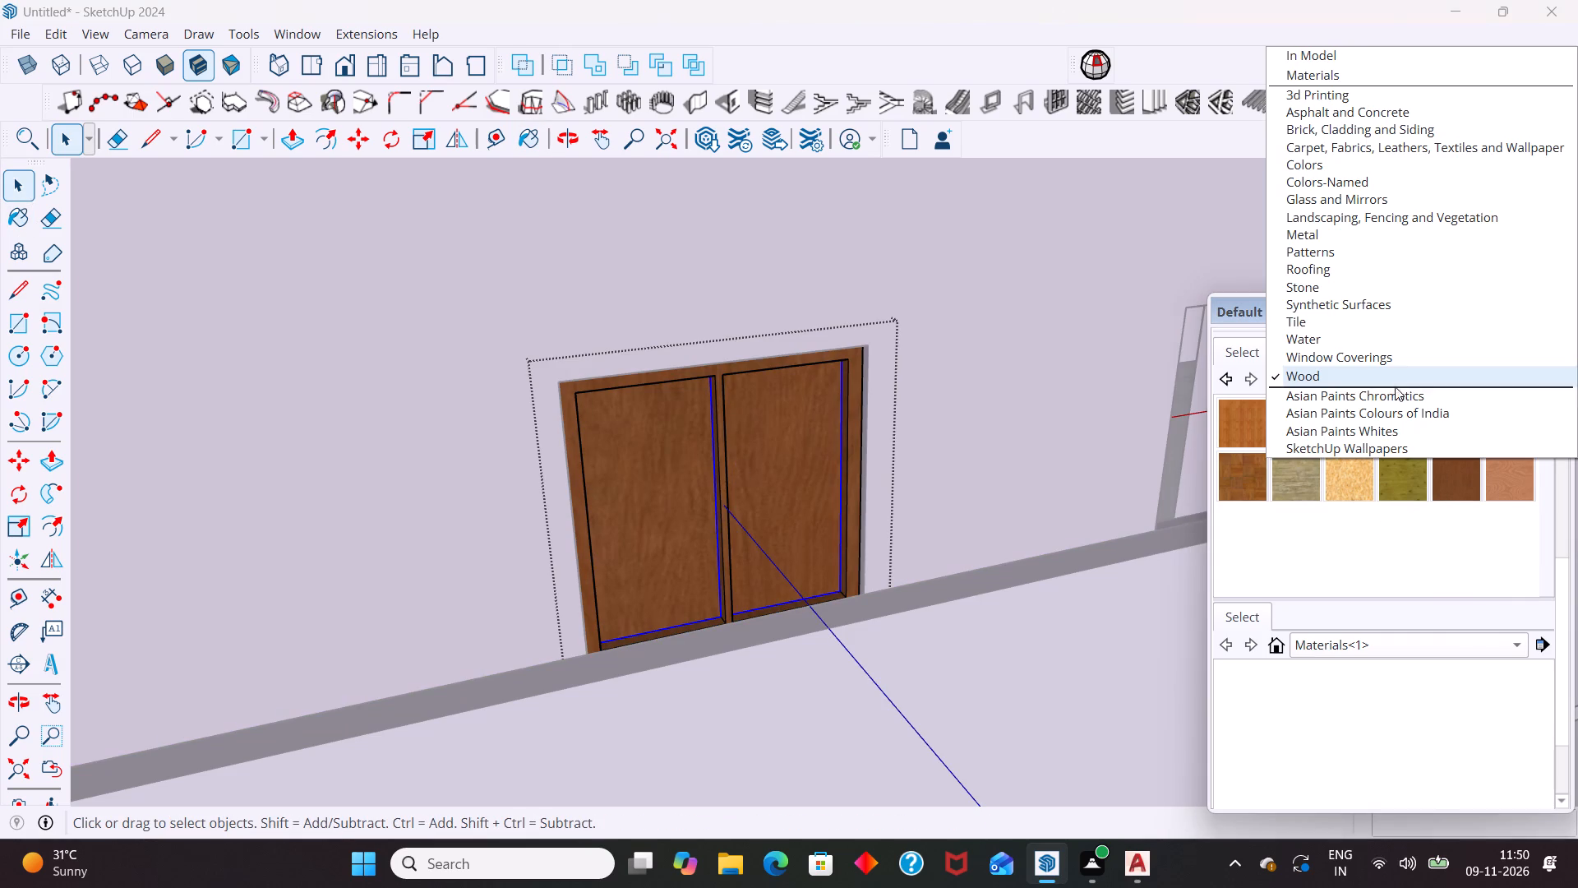
{"action": "left_click", "coordinate": [1423, 197]}
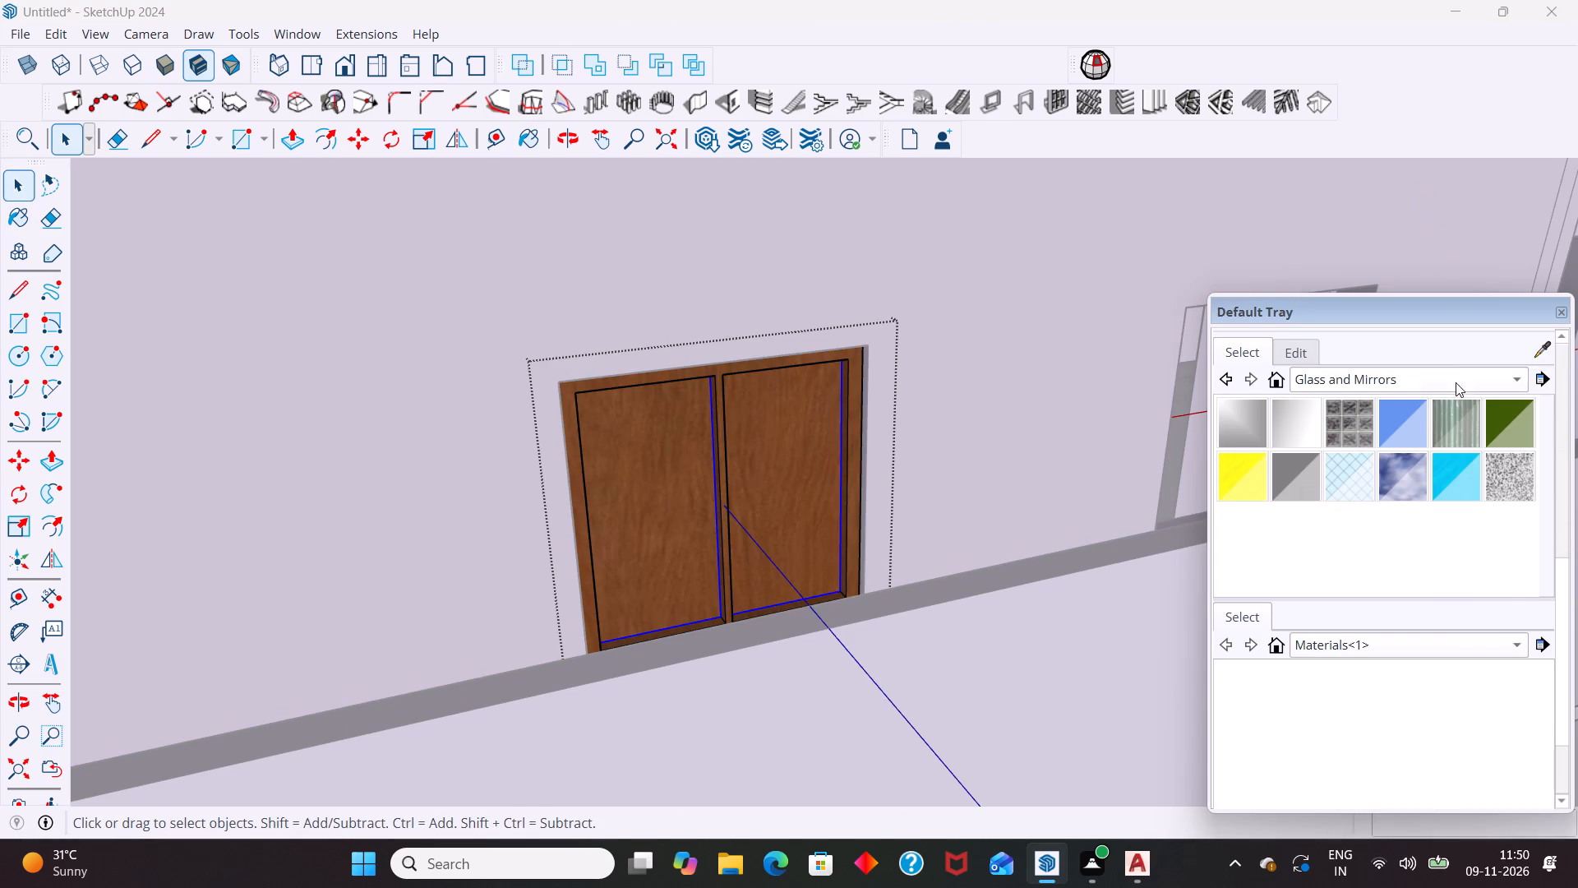
{"action": "left_click", "coordinate": [1407, 419]}
{"action": "left_click", "coordinate": [768, 453]}
{"action": "key", "text": "space"}
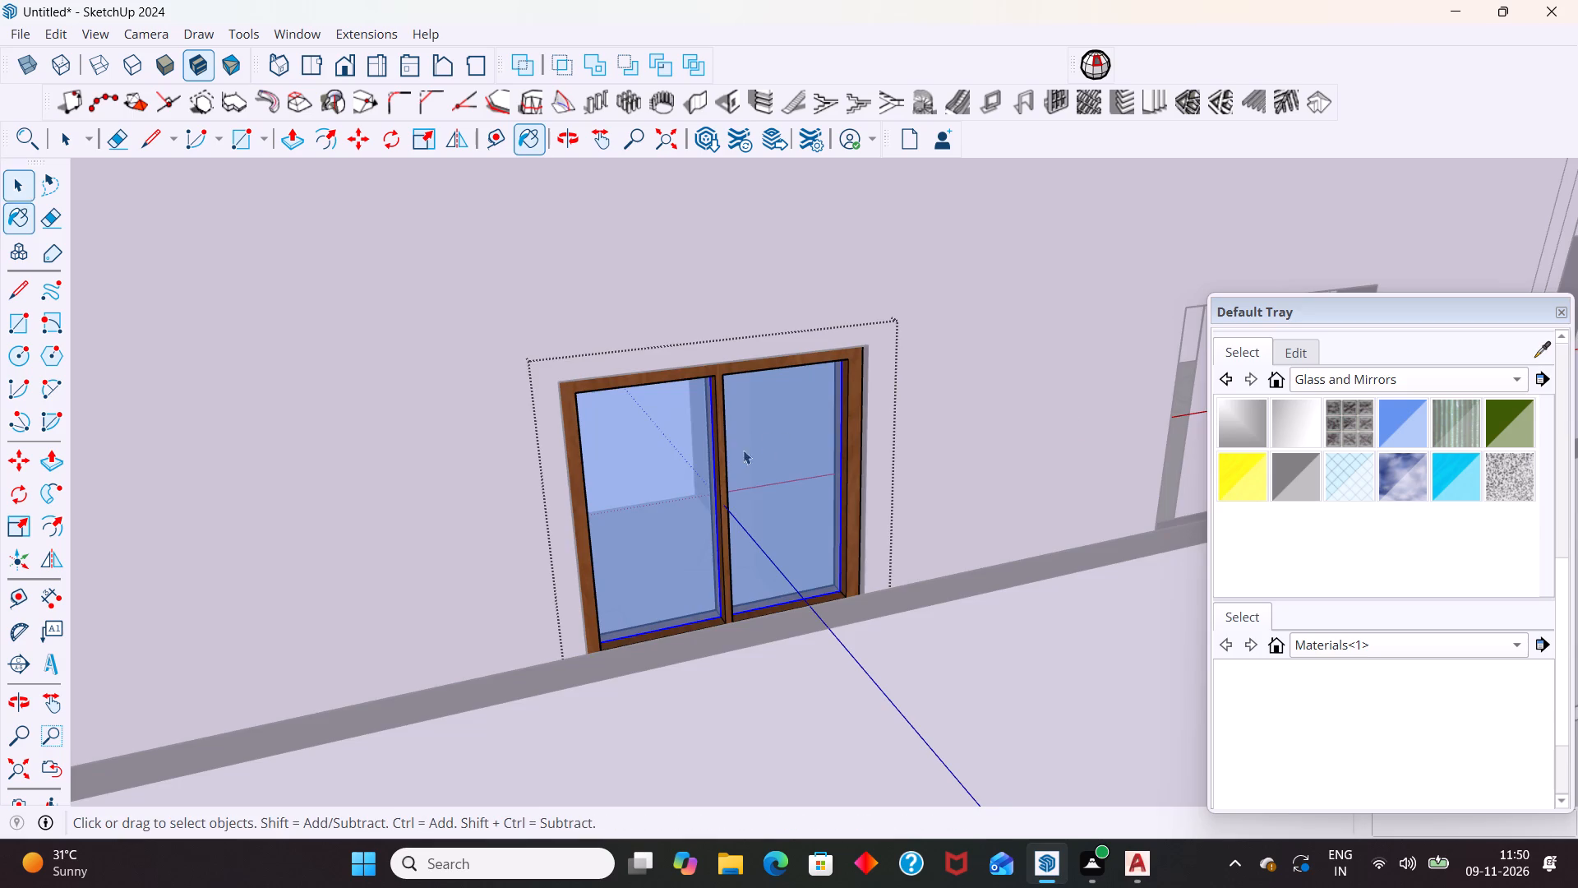
{"action": "scroll", "coordinate": [666, 466], "scroll_direction": "down", "scroll_amount": 11}
{"action": "middle_click_drag", "start_coordinate": [951, 609], "coordinate": [654, 721]}
{"action": "scroll", "coordinate": [812, 526], "scroll_direction": "up", "scroll_amount": 5}
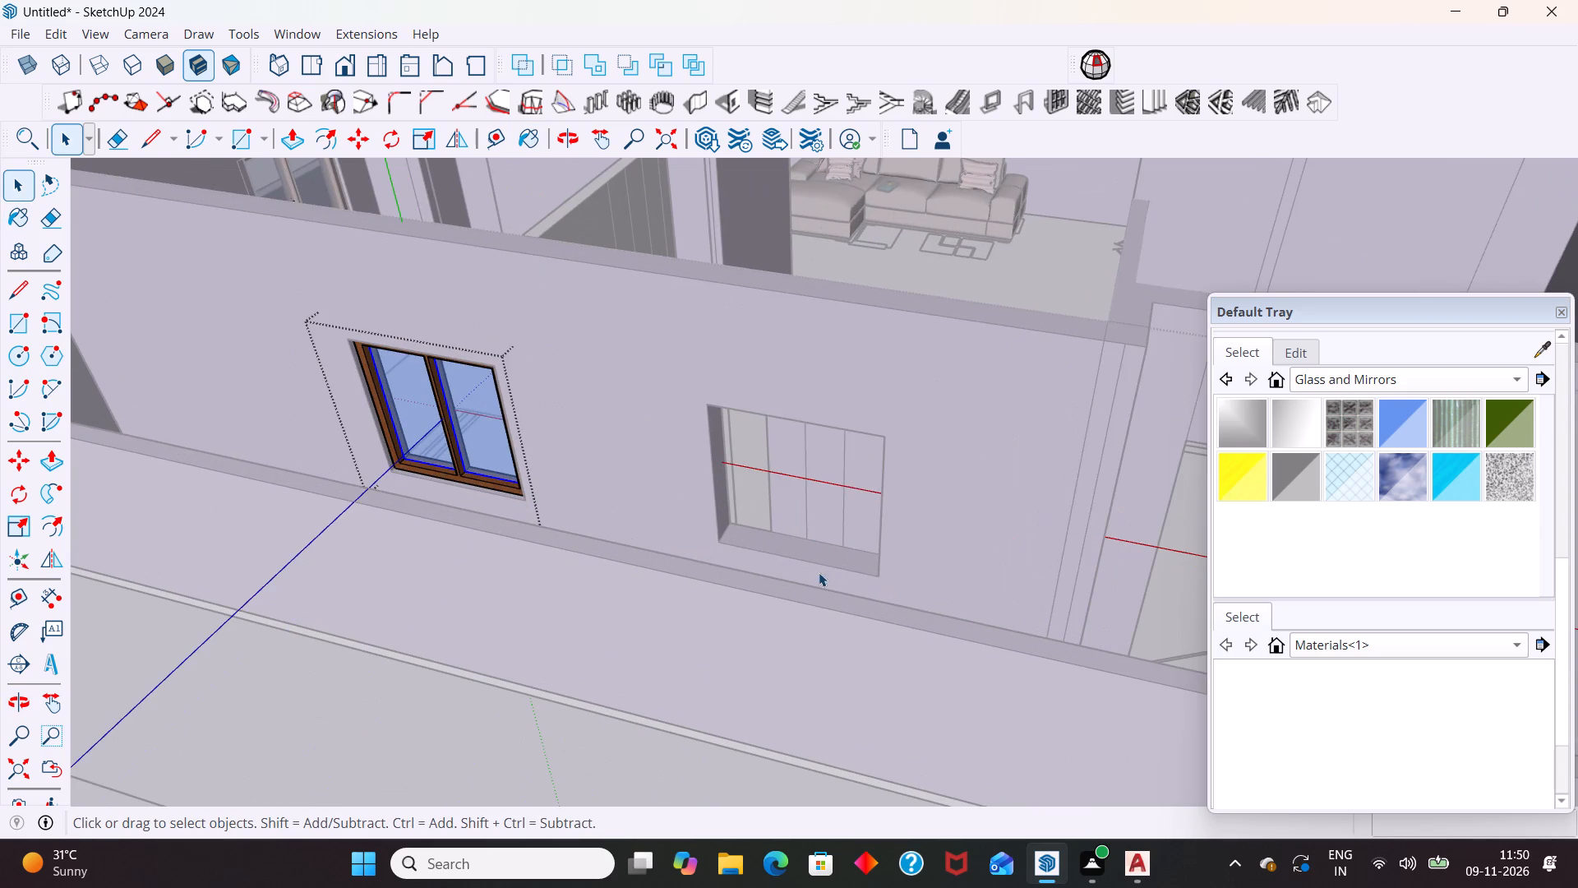
{"action": "left_click", "coordinate": [819, 572]}
Draw a vertical rectangle filling the empty opening between the newly glazed window and the doorway, along the middle of its reveal.
{"action": "scroll", "coordinate": [814, 567], "scroll_direction": "up", "scroll_amount": 4}
{"action": "left_click", "coordinate": [742, 525]}
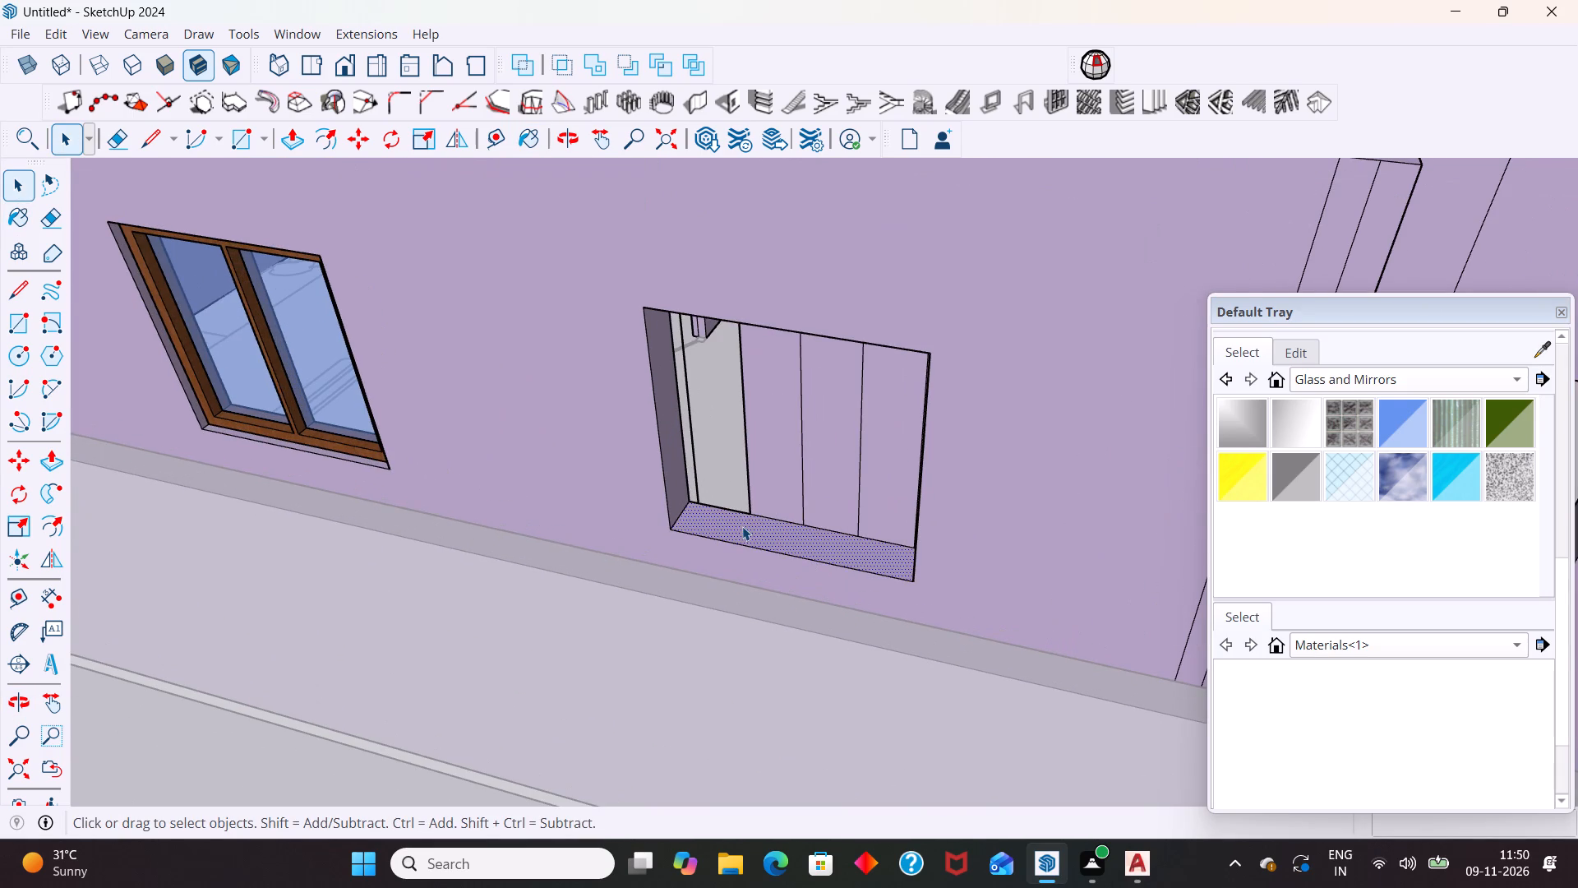
{"action": "scroll", "coordinate": [748, 530], "scroll_direction": "down", "scroll_amount": 12}
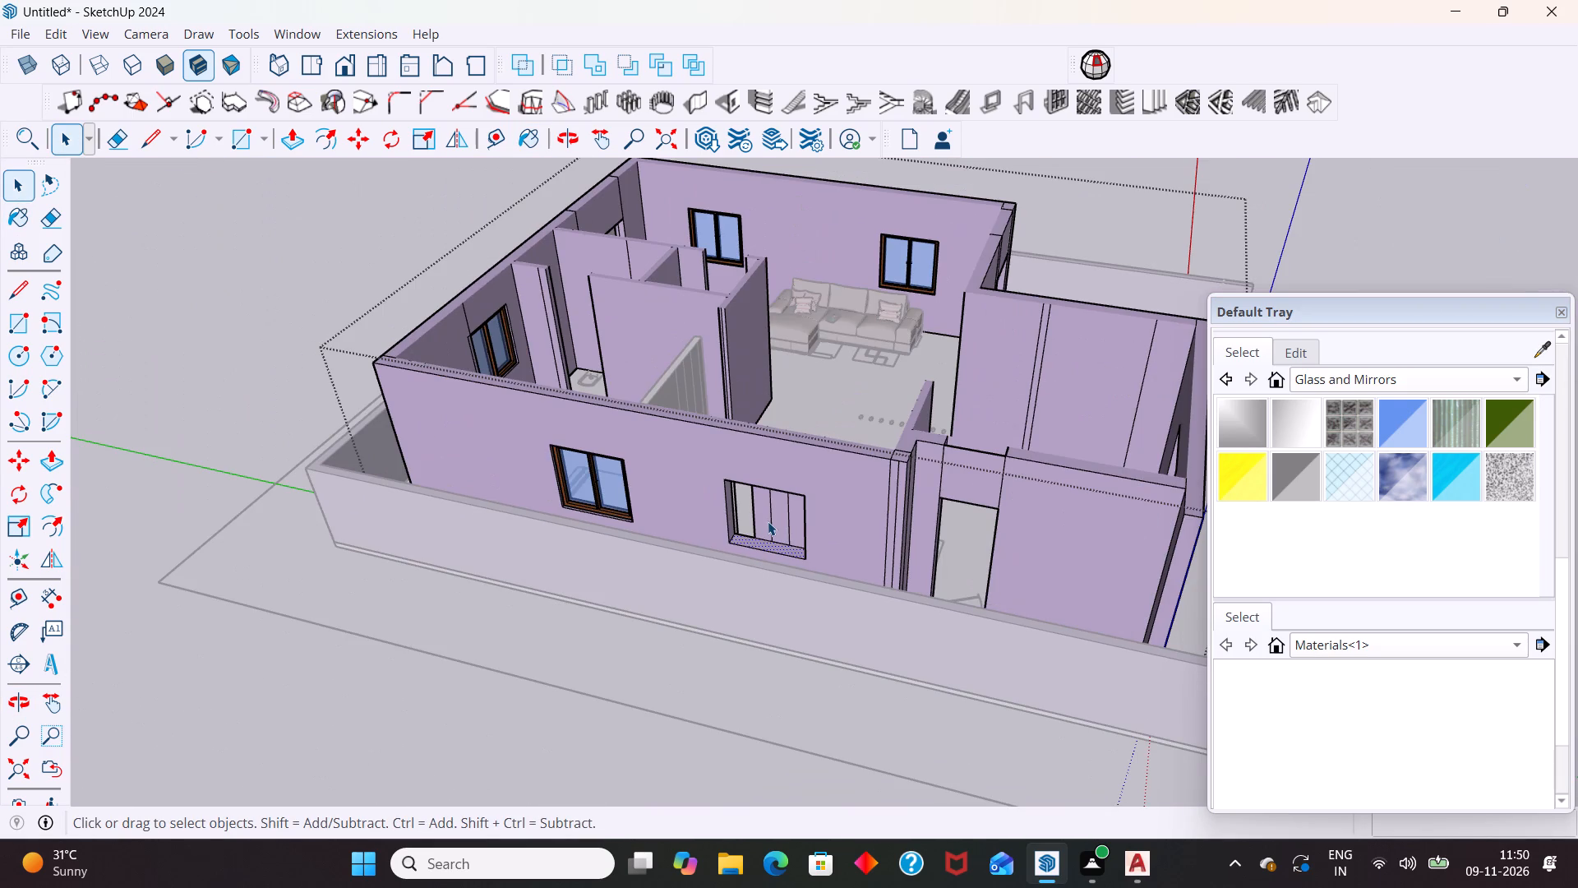
{"action": "key", "text": "r"}
{"action": "scroll", "coordinate": [759, 520], "scroll_direction": "up", "scroll_amount": 9}
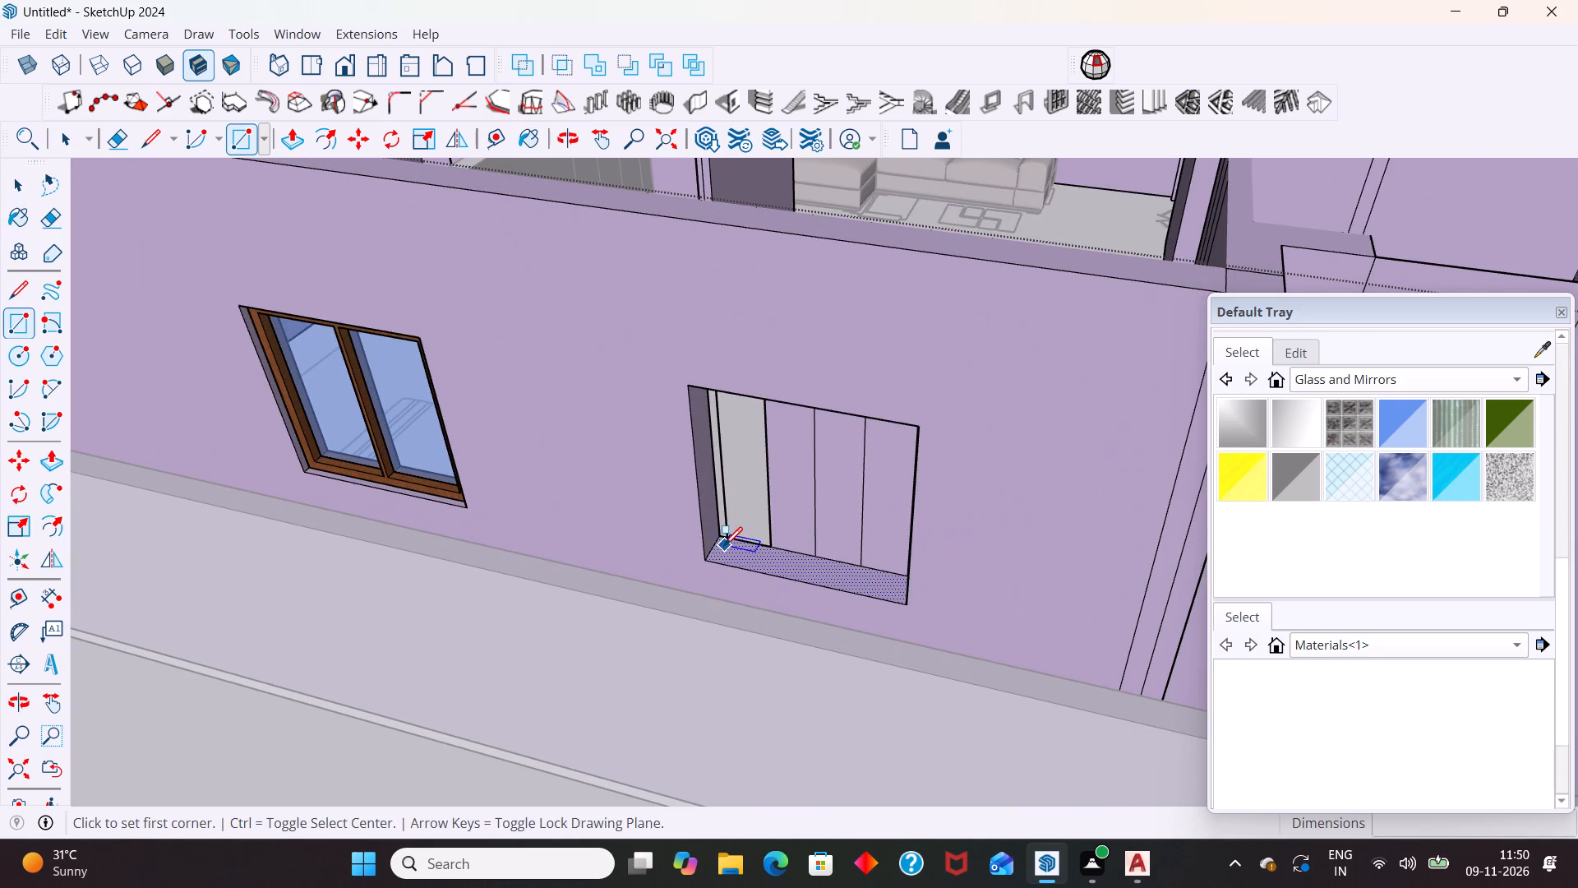
{"action": "left_click", "coordinate": [717, 548]}
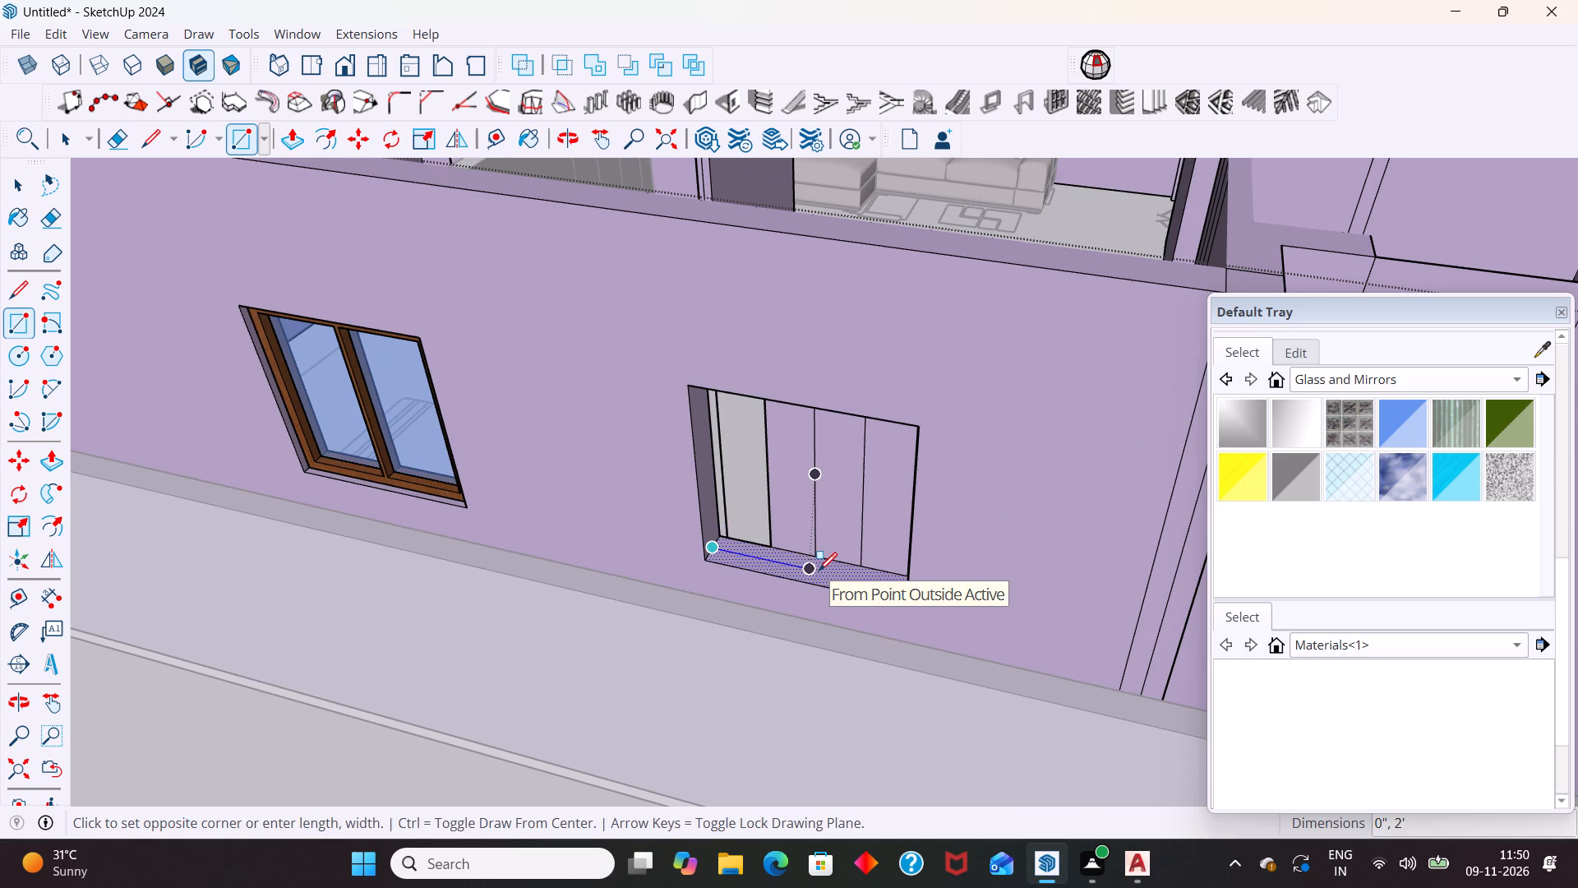
{"action": "key", "text": "Right"}
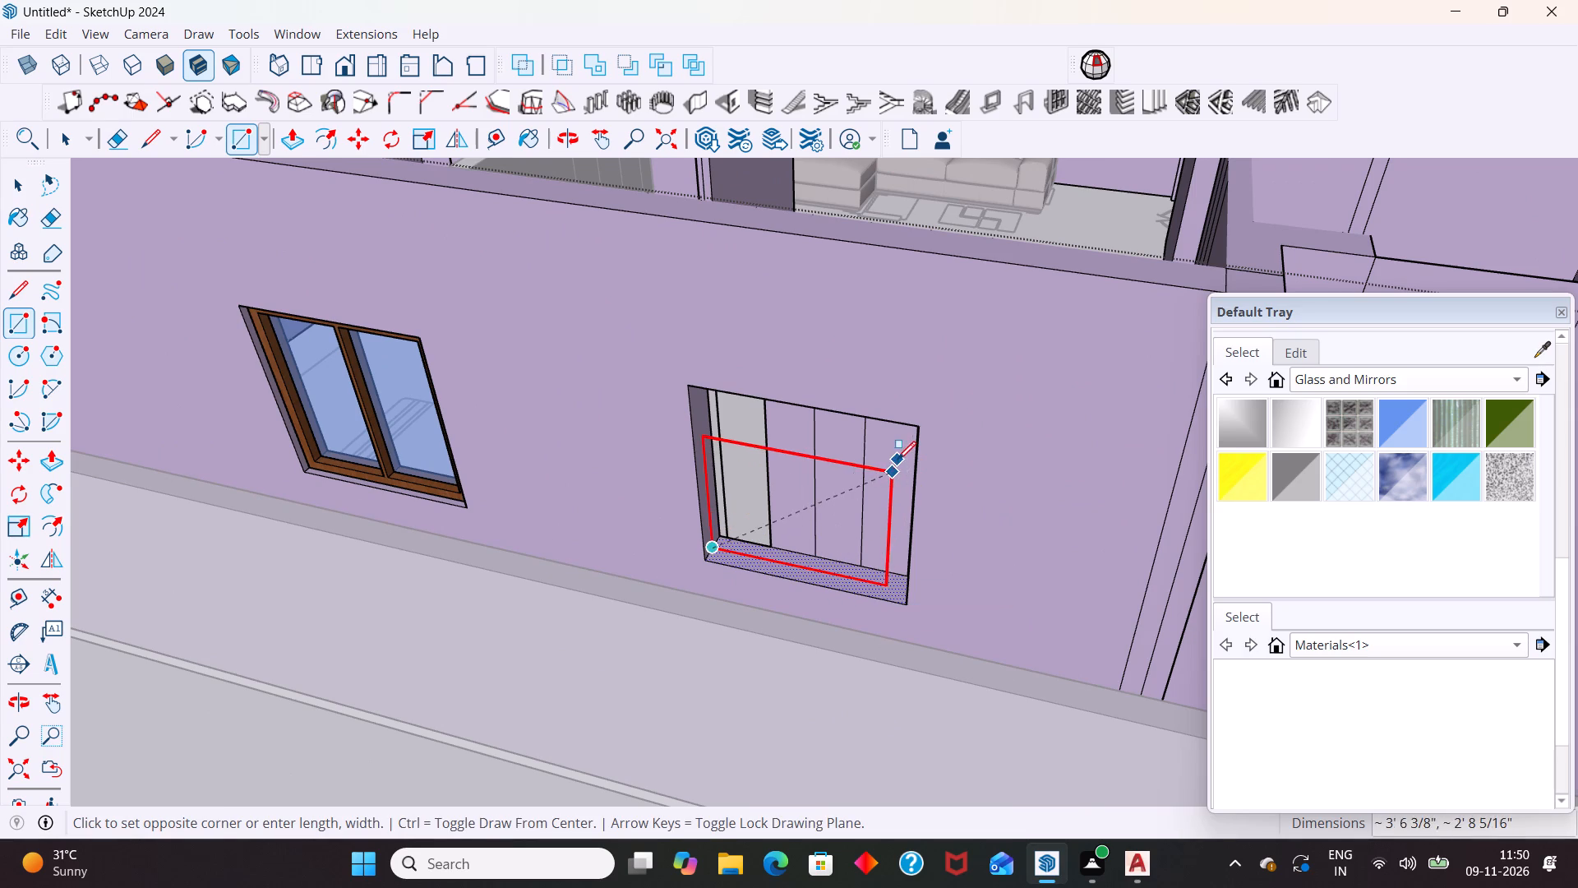
{"action": "middle_click_drag", "start_coordinate": [911, 471], "coordinate": [1093, 370]}
{"action": "scroll", "coordinate": [1089, 266], "scroll_direction": "up", "scroll_amount": 9}
{"action": "middle_click_drag", "start_coordinate": [1016, 331], "coordinate": [1033, 313]}
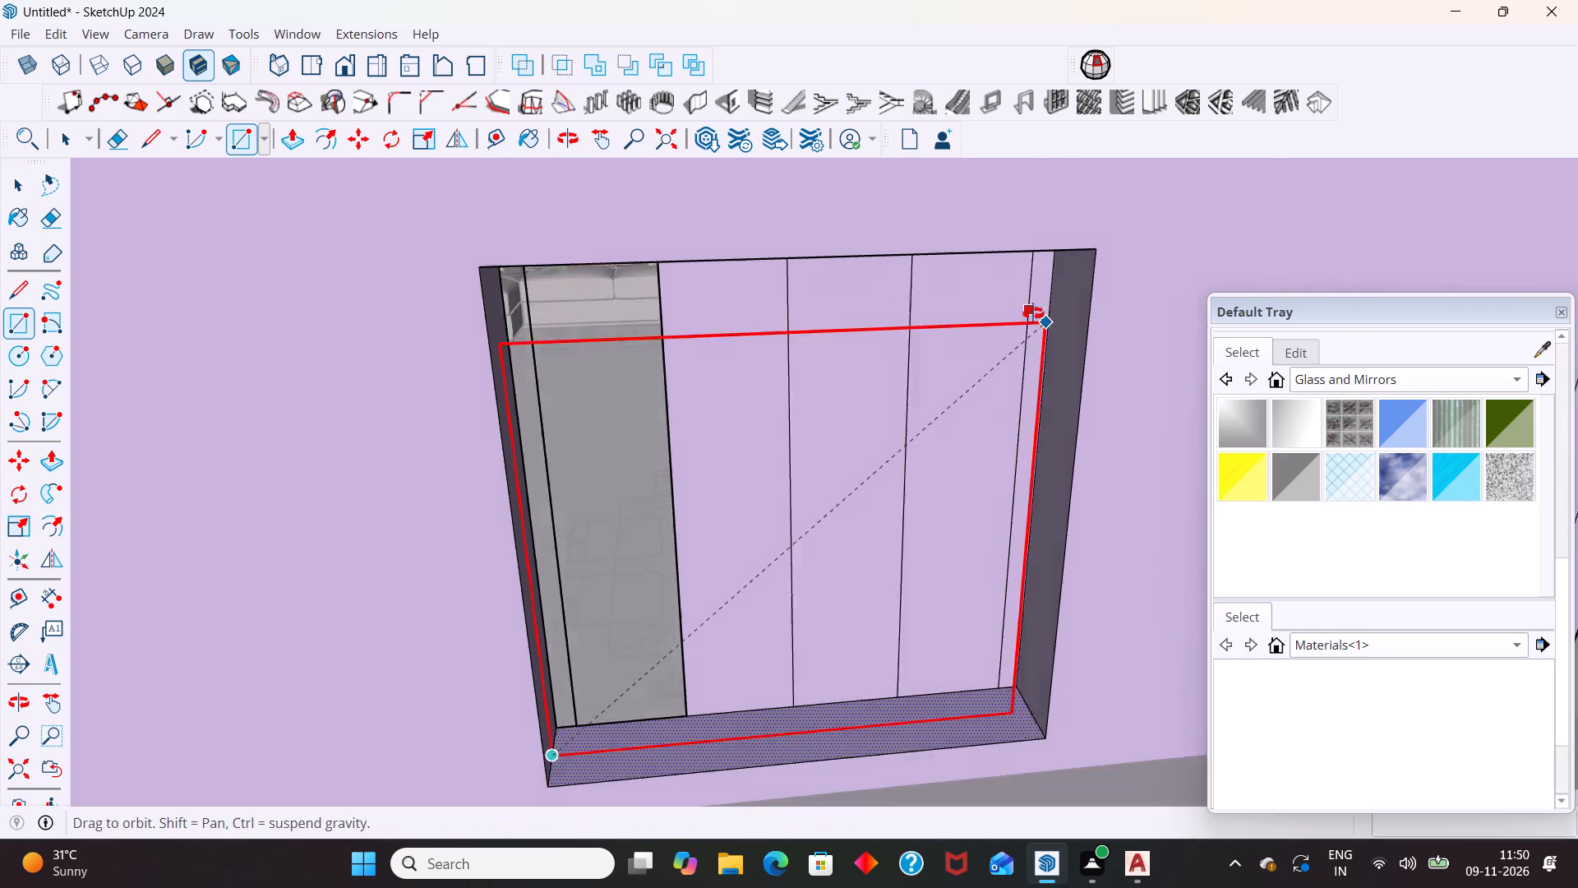
{"action": "middle_click_drag", "start_coordinate": [1033, 313], "coordinate": [1075, 252]}
{"action": "scroll", "coordinate": [1022, 326], "scroll_direction": "down", "scroll_amount": 5}
{"action": "scroll", "coordinate": [1100, 217], "scroll_direction": "up", "scroll_amount": 4}
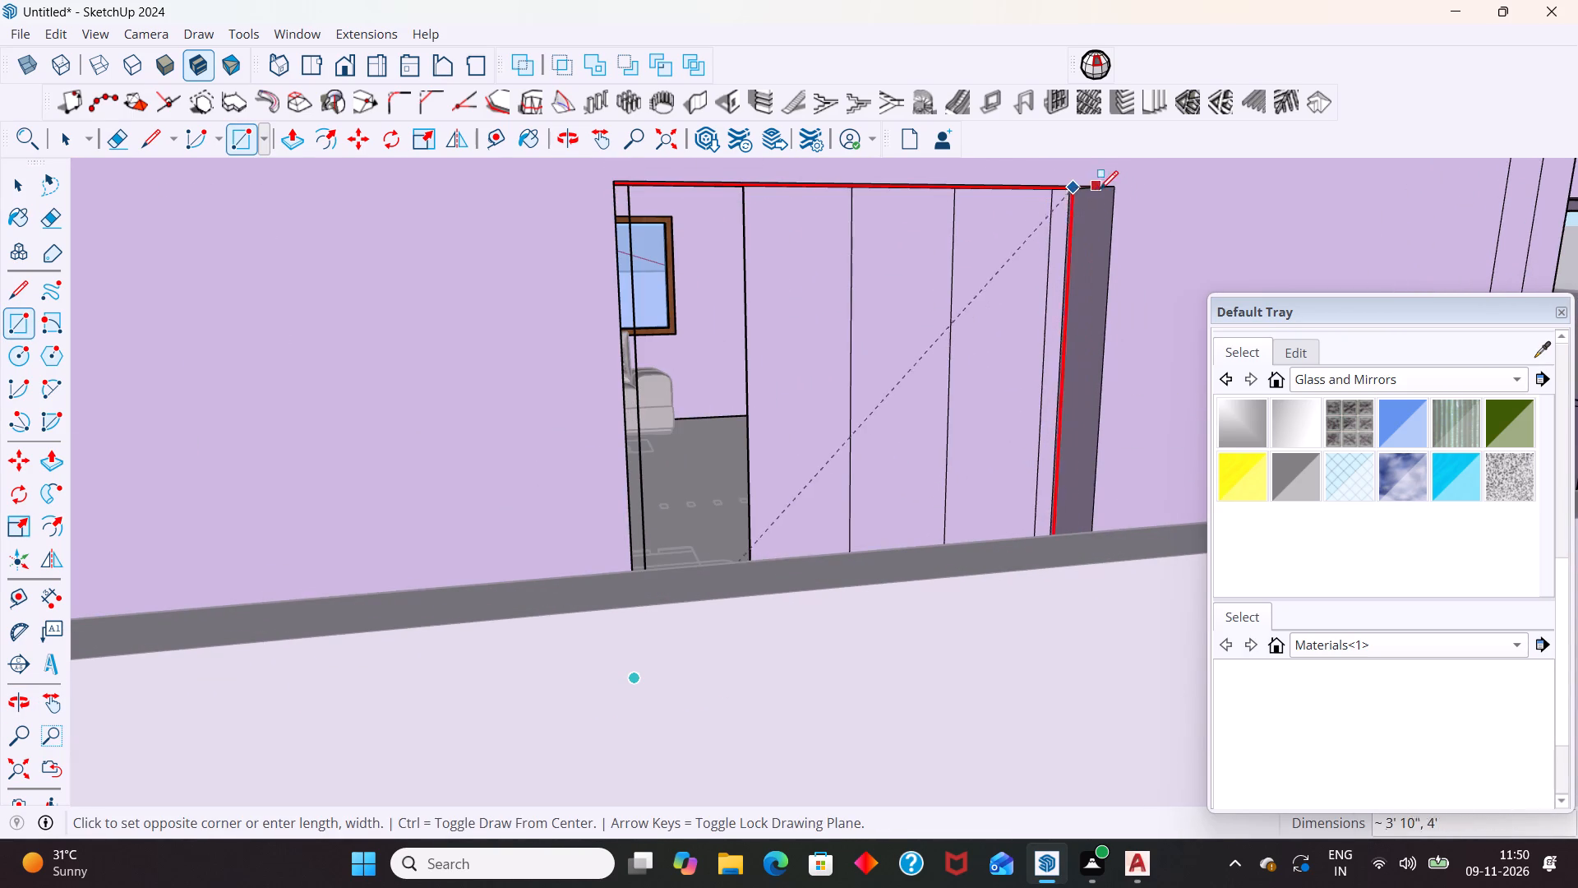
{"action": "scroll", "coordinate": [1015, 303], "scroll_direction": "down", "scroll_amount": 5}
{"action": "middle_click_drag", "start_coordinate": [1066, 220], "coordinate": [1085, 161]}
{"action": "scroll", "coordinate": [1081, 171], "scroll_direction": "up", "scroll_amount": 5}
{"action": "left_click", "coordinate": [1043, 233]}
{"action": "key", "text": "space"}
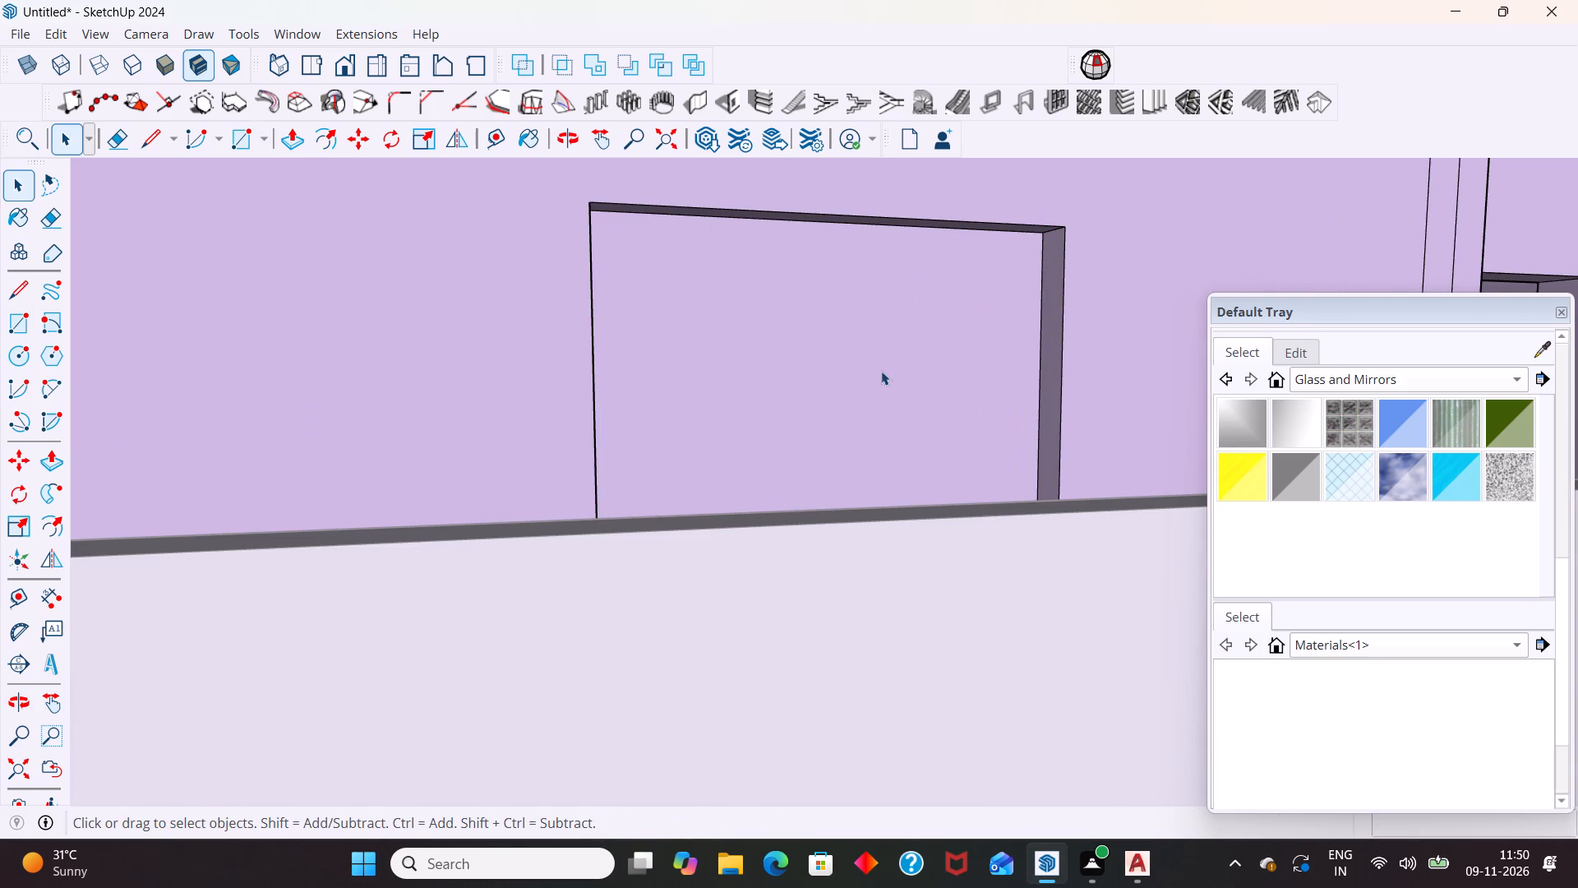
Create a rectangular Panel Divider frame on this face with 1 row, 2 columns, 5" depth, 2 1/2" frame width and 1 3/16" divider.
{"action": "left_click", "coordinate": [881, 371]}
{"action": "left_click", "coordinate": [1064, 91]}
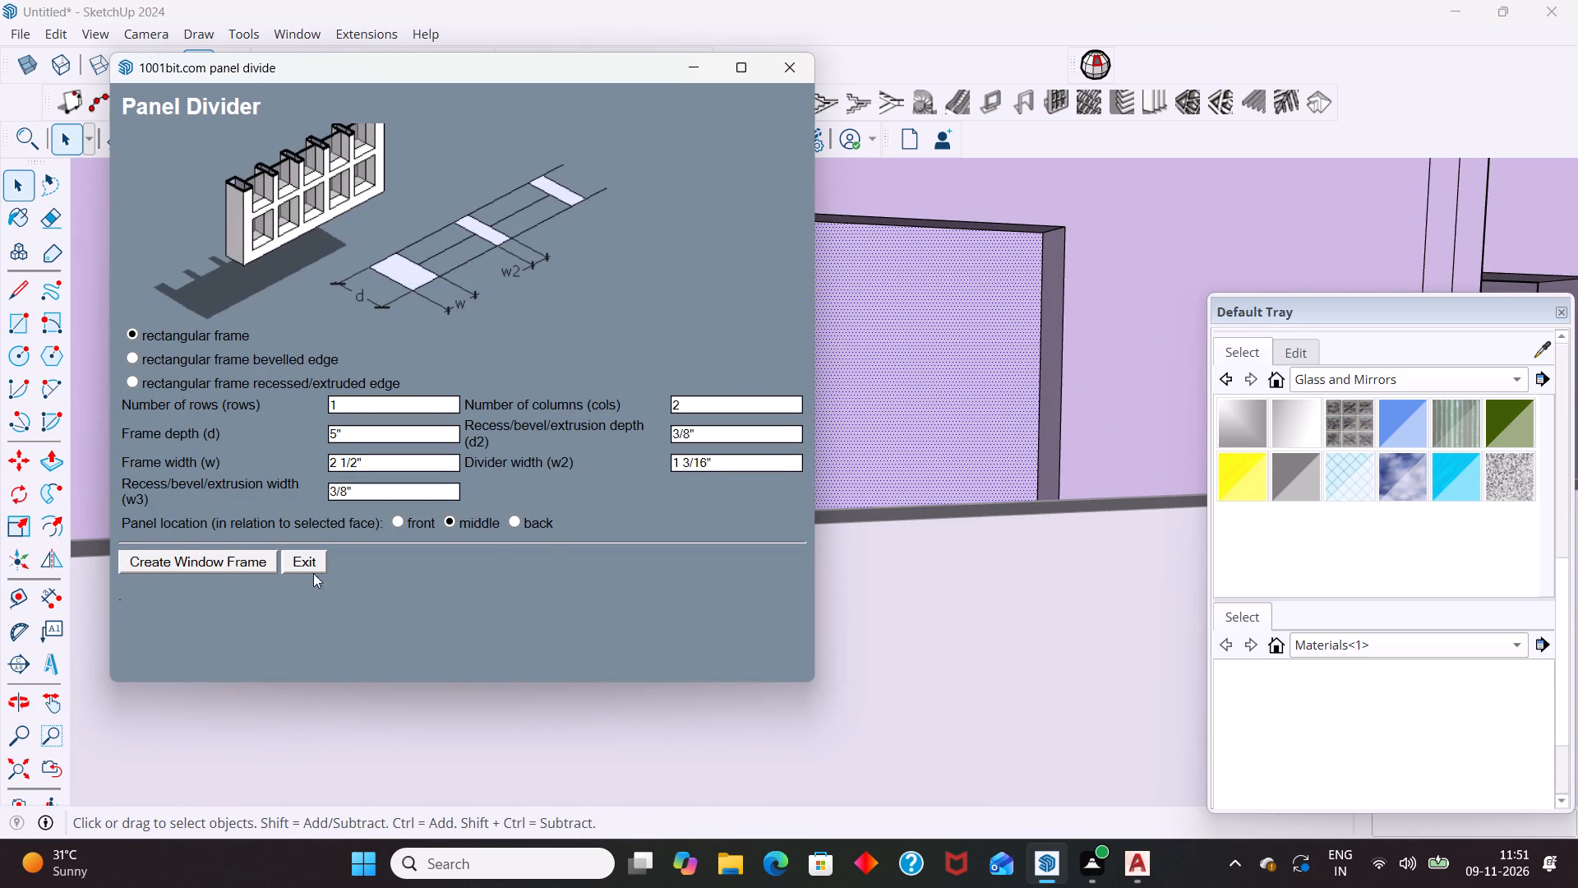
{"action": "left_click", "coordinate": [270, 566]}
Paint the new two-pane window frame beside the doorway with the dark brown Wood material.
{"action": "scroll", "coordinate": [888, 391], "scroll_direction": "down", "scroll_amount": 4}
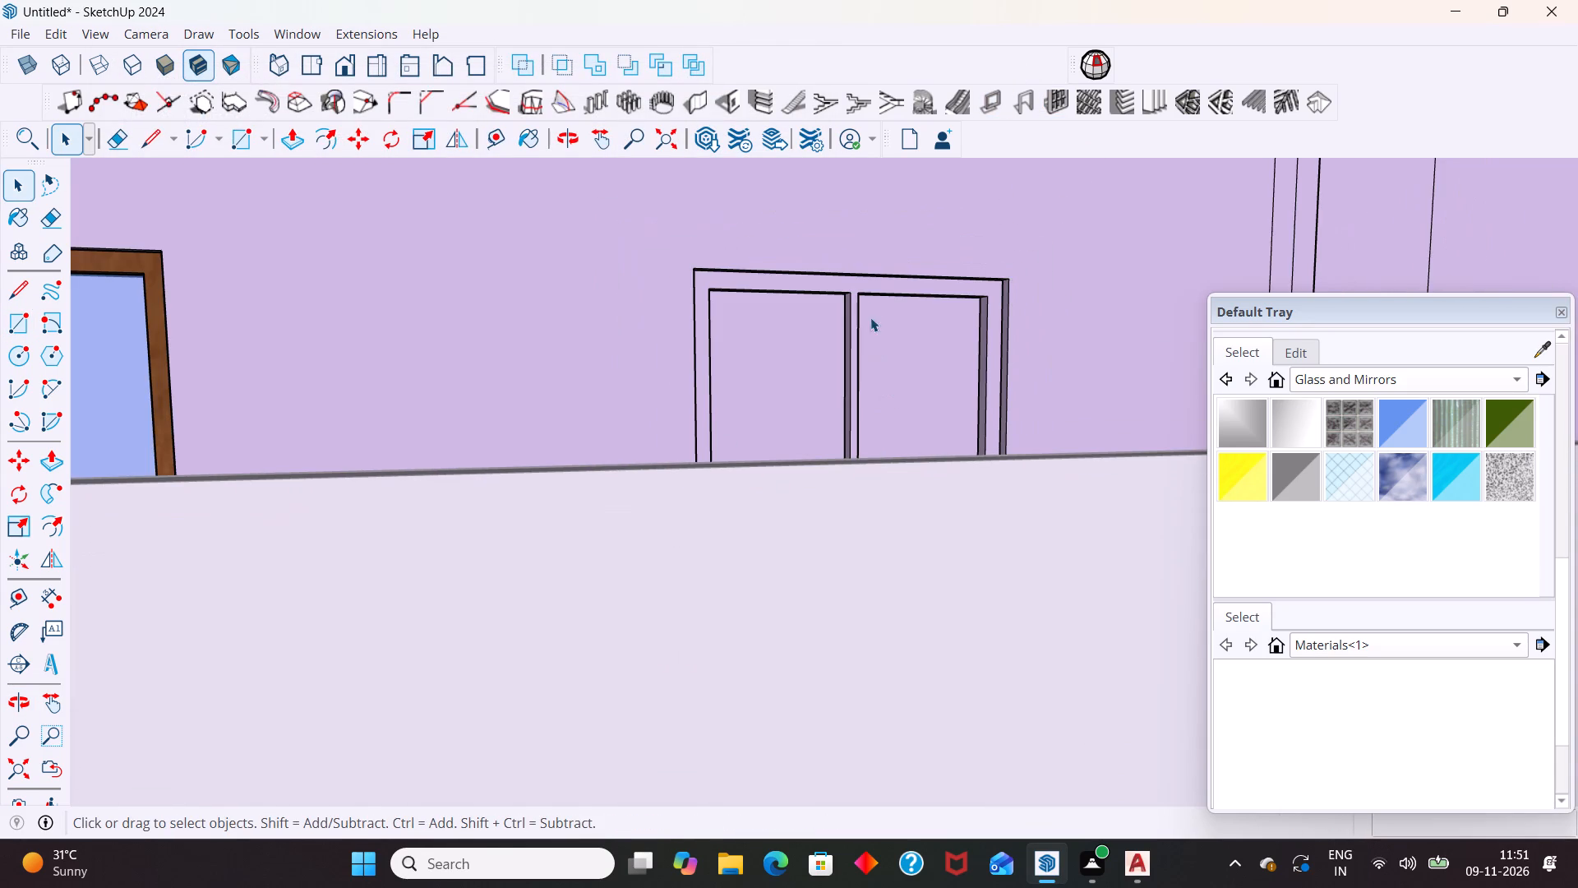
{"action": "left_click", "coordinate": [867, 286]}
{"action": "left_click", "coordinate": [1405, 372]}
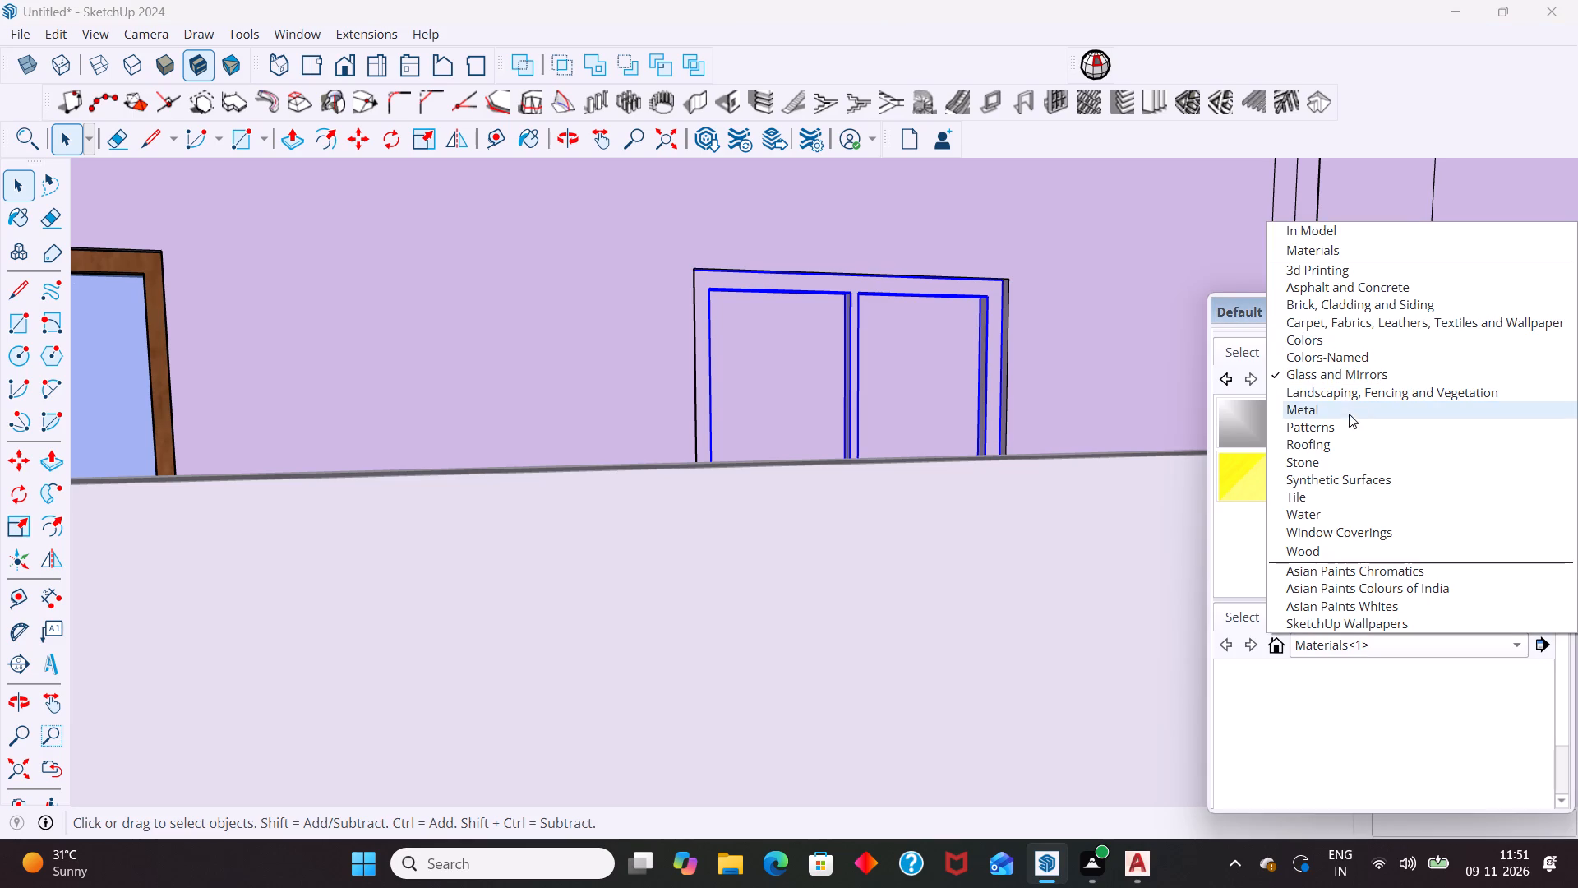
{"action": "left_click", "coordinate": [1306, 555]}
{"action": "left_click", "coordinate": [1450, 471]}
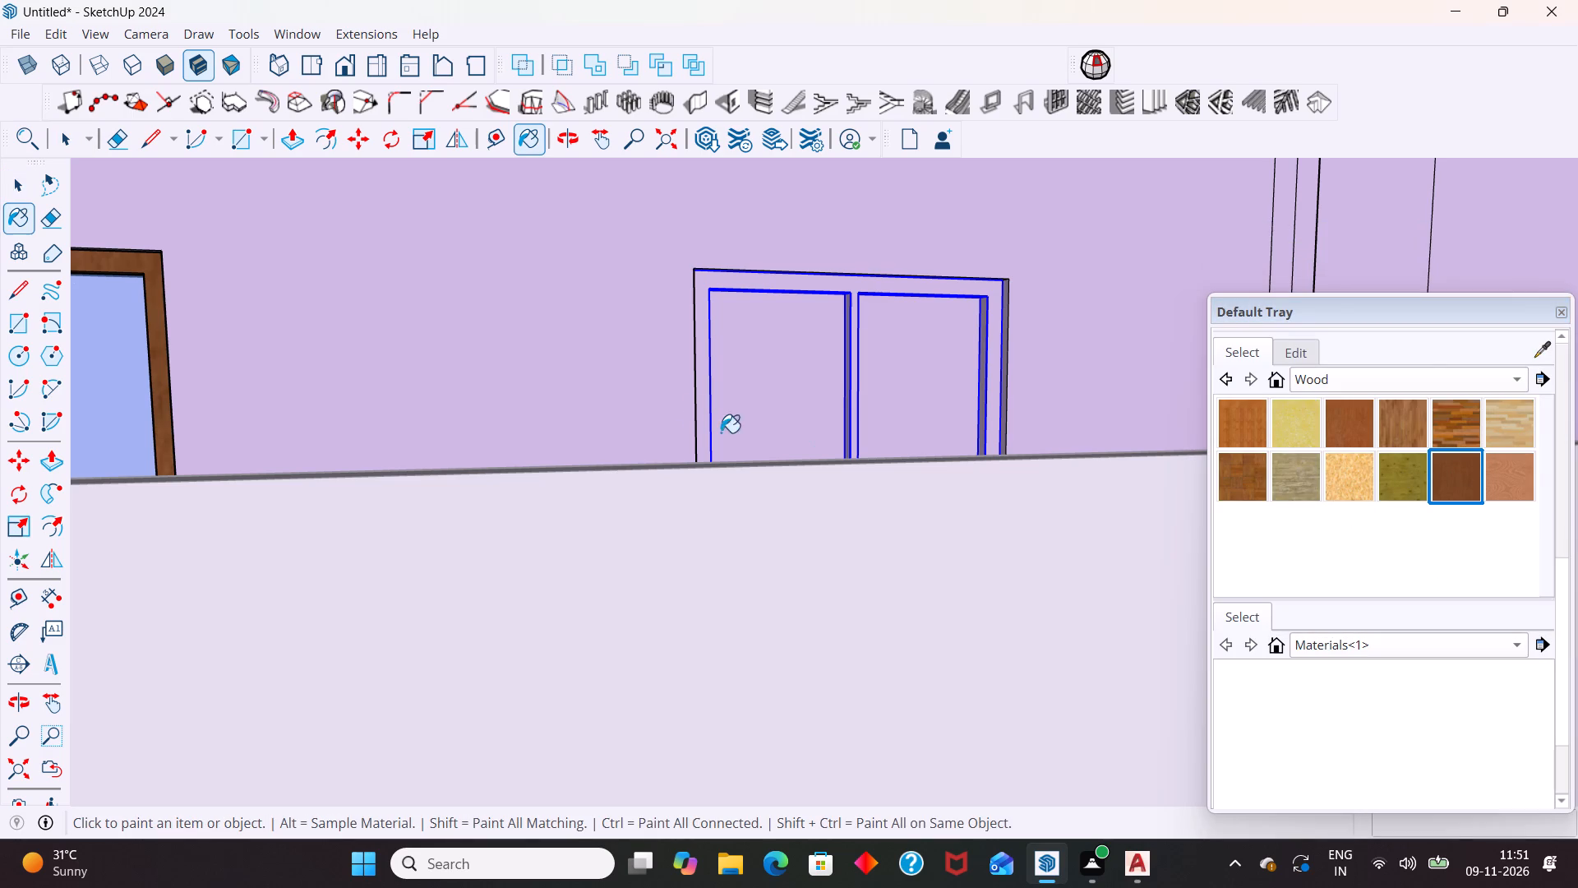
{"action": "left_click", "coordinate": [777, 378]}
Glaze the panes inside this wooden window frame with the translucent blue material from Glass and Mirrors.
{"action": "key", "text": "space"}
{"action": "double_click", "coordinate": [776, 378]}
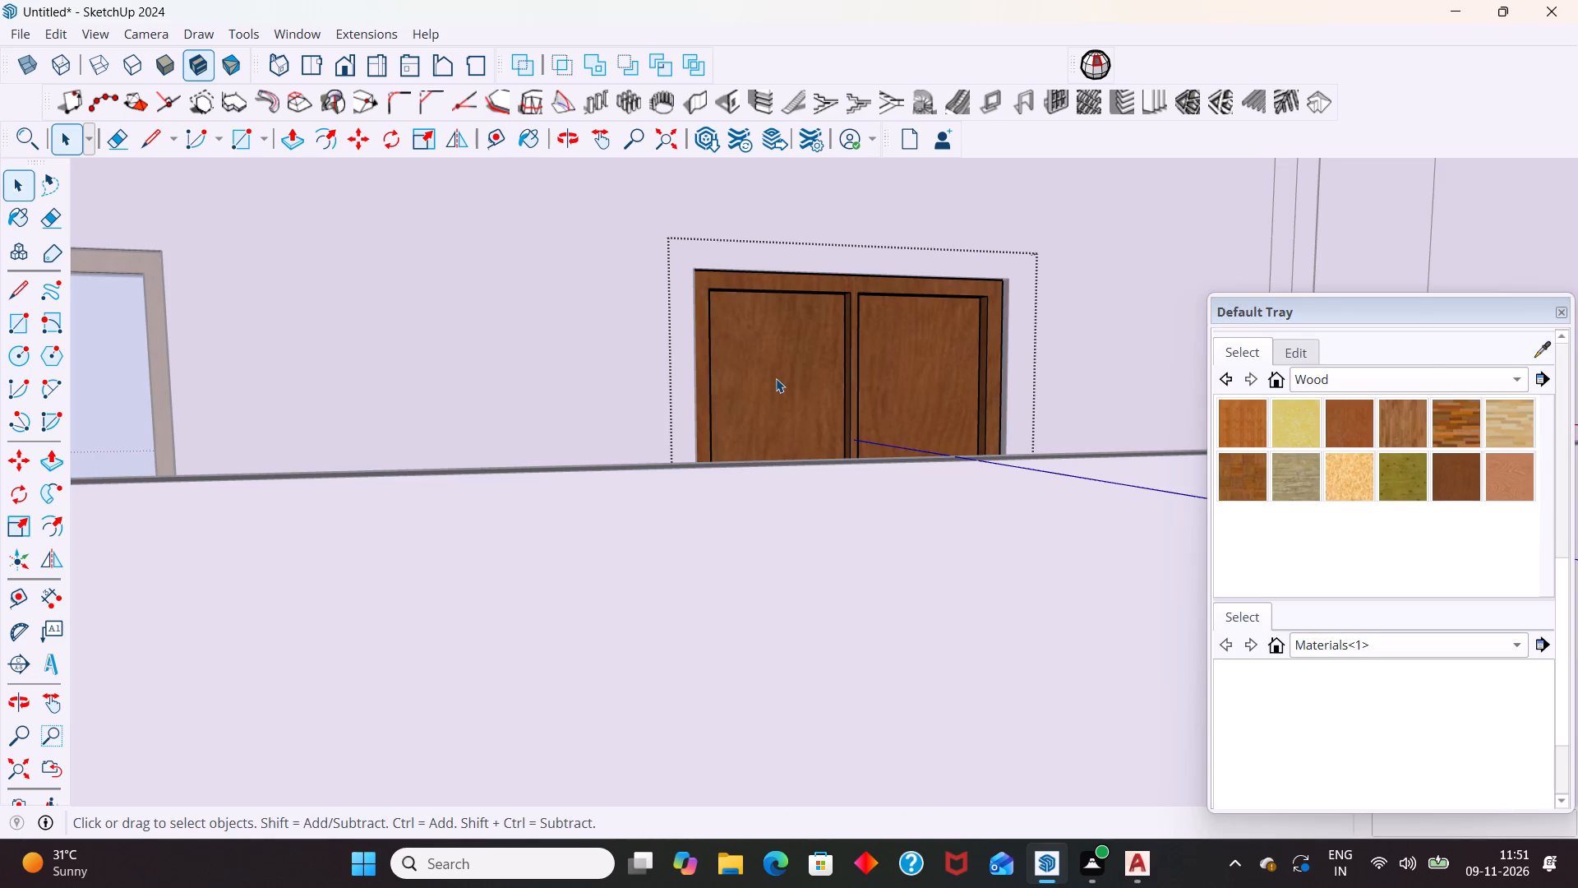
{"action": "left_click", "coordinate": [915, 367]}
{"action": "left_click", "coordinate": [1323, 379]}
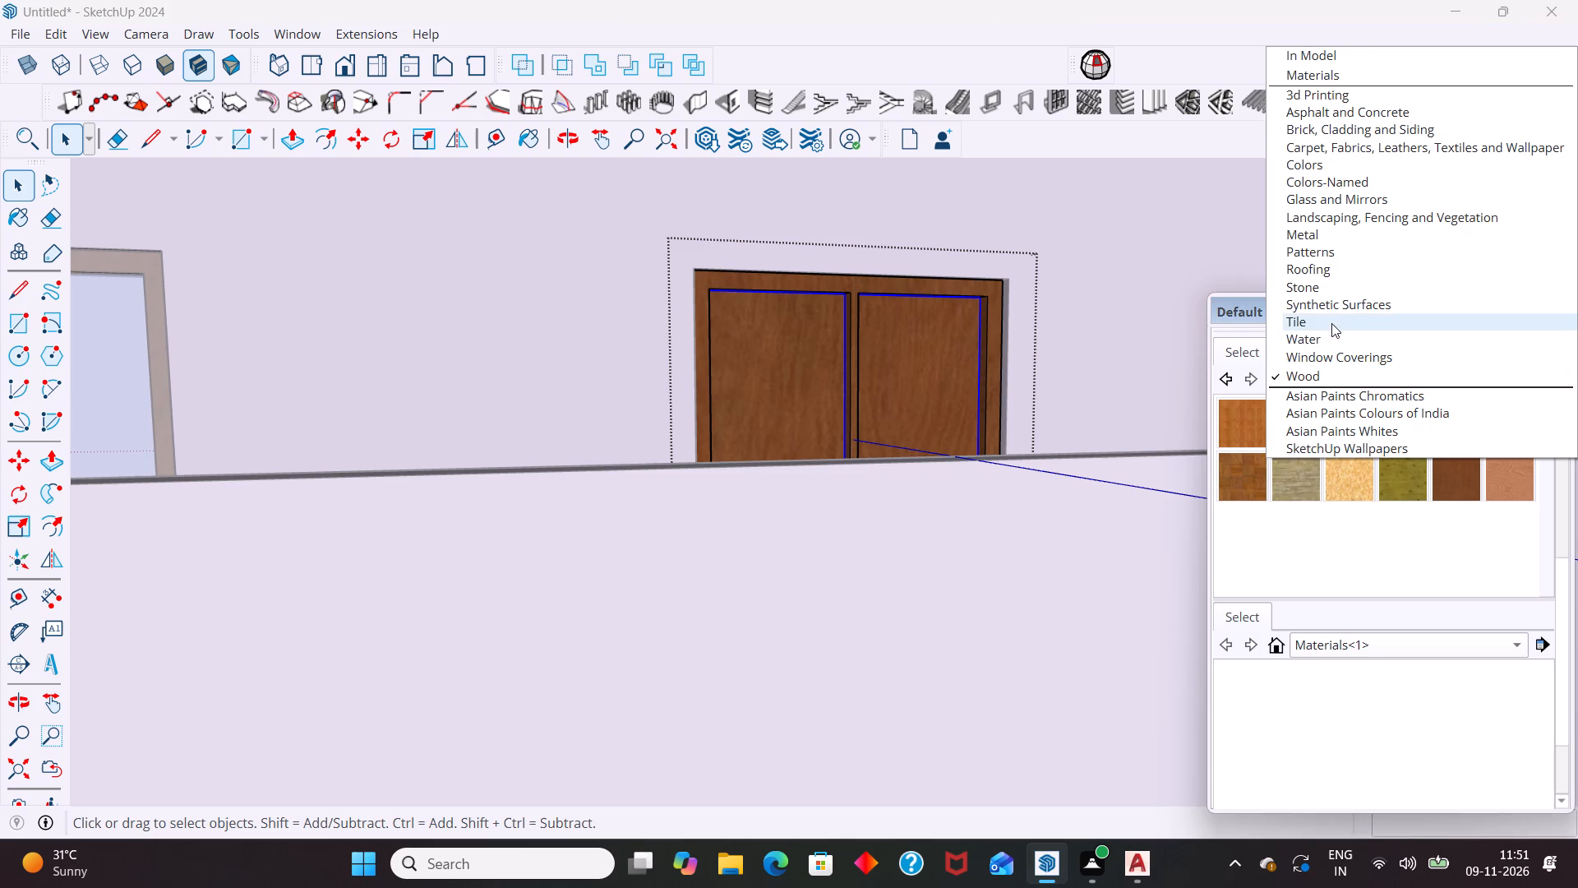
{"action": "left_click", "coordinate": [1366, 179]}
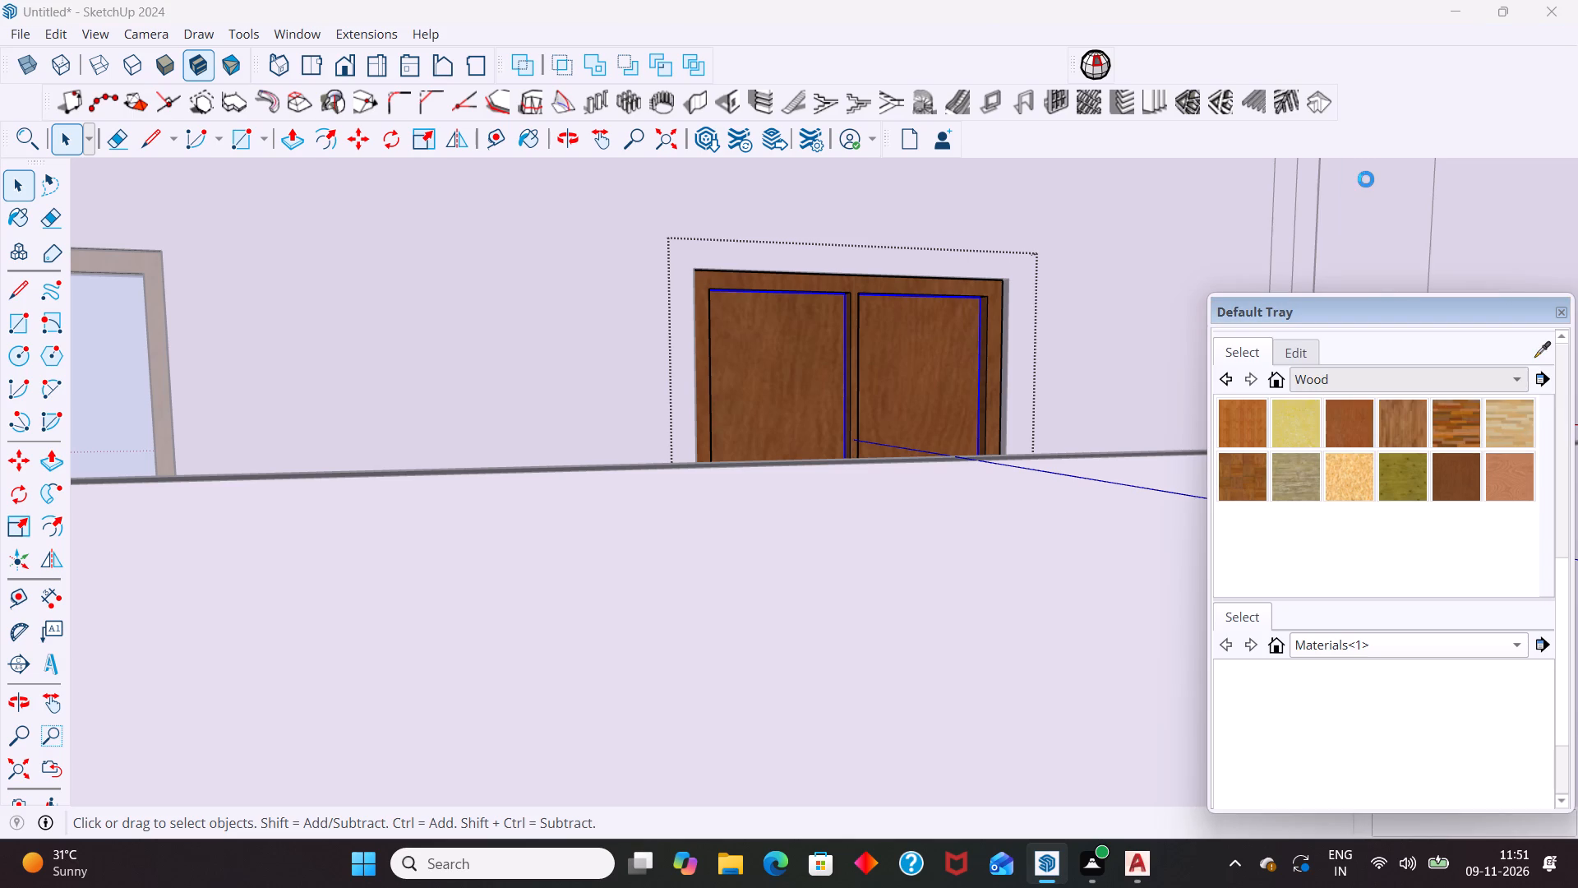
{"action": "left_click", "coordinate": [1363, 379]}
{"action": "left_click", "coordinate": [1352, 394]}
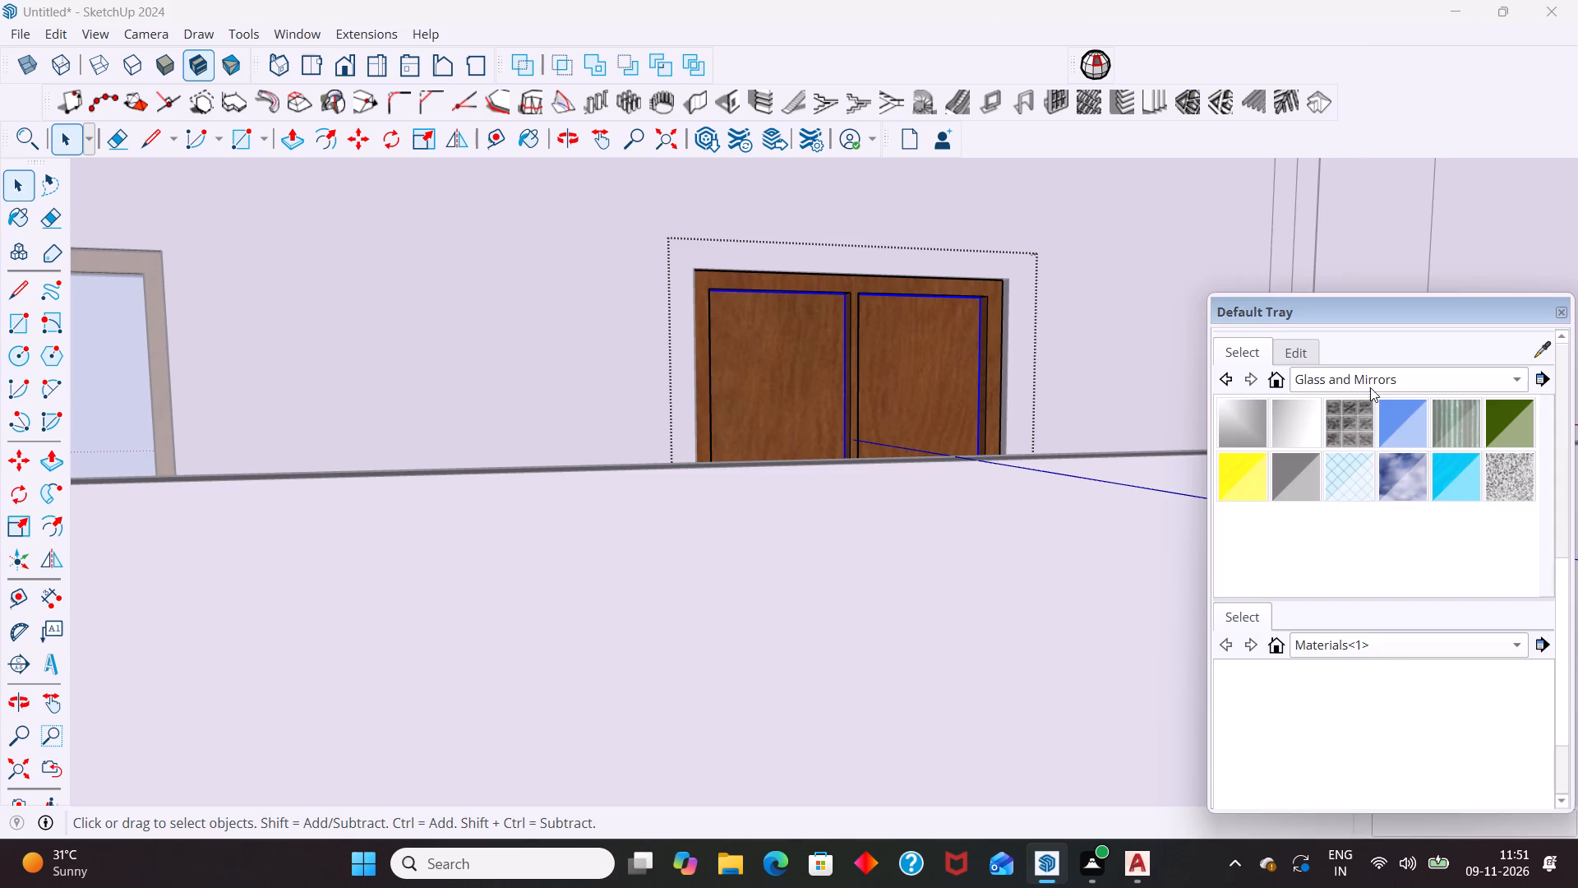
{"action": "left_click", "coordinate": [1396, 422]}
{"action": "left_click", "coordinate": [901, 420]}
{"action": "key", "text": "space"}
{"action": "scroll", "coordinate": [767, 412], "scroll_direction": "down", "scroll_amount": 8}
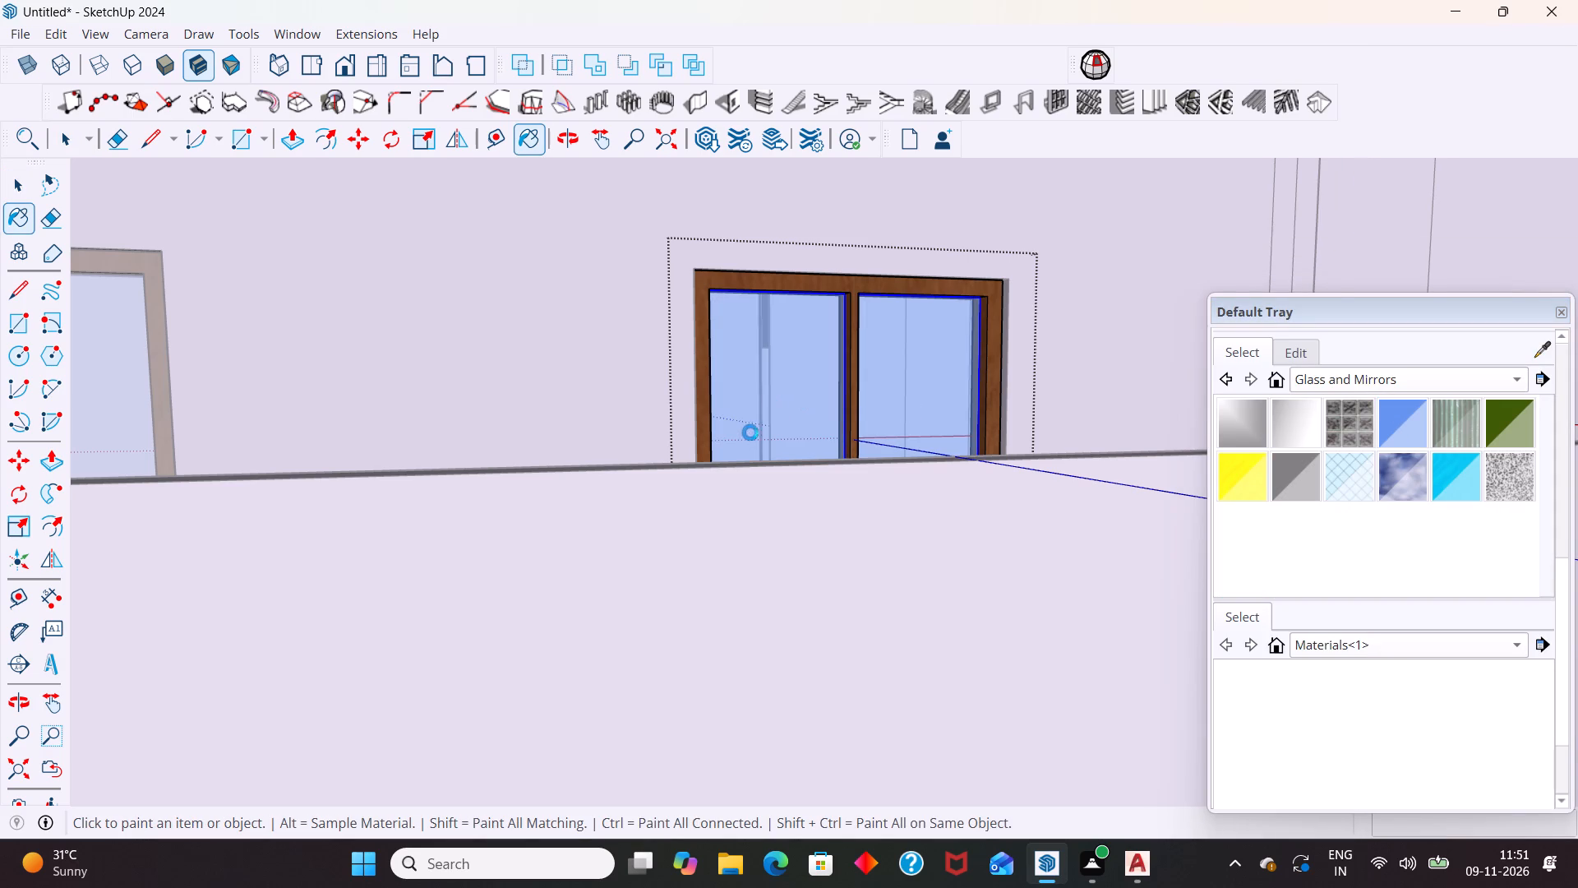
{"action": "scroll", "coordinate": [750, 432], "scroll_direction": "down", "scroll_amount": 5}
{"action": "scroll", "coordinate": [828, 369], "scroll_direction": "down", "scroll_amount": 12}
{"action": "middle_click_drag", "start_coordinate": [836, 502], "coordinate": [547, 699]}
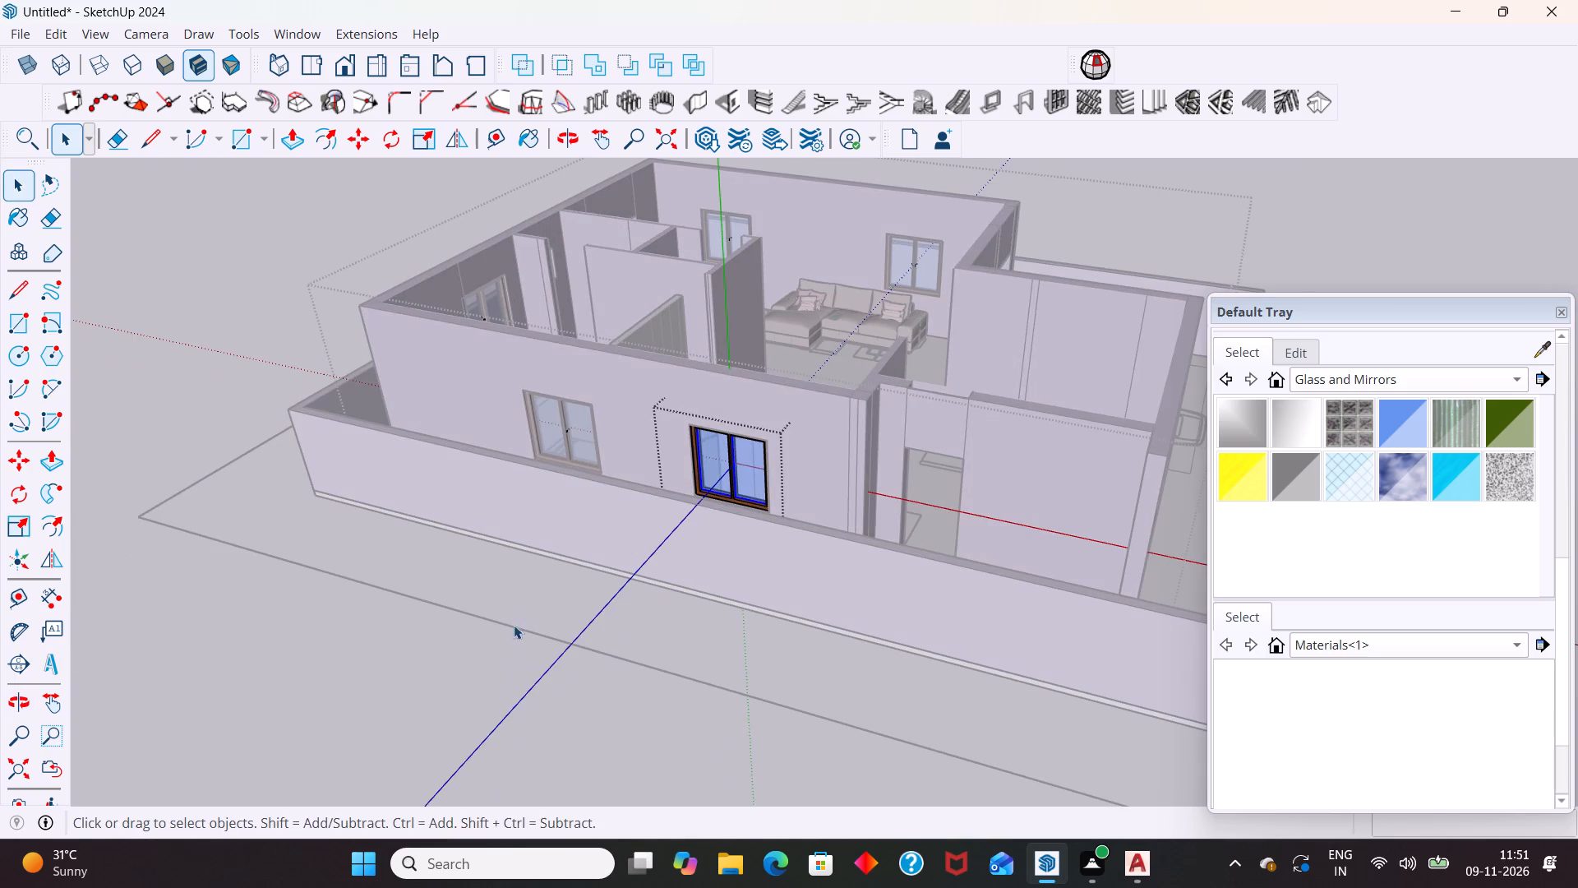
{"action": "left_click", "coordinate": [533, 645]}
Inspect the house from all sides for outer wall openings that still lack a window or door.
{"action": "scroll", "coordinate": [785, 599], "scroll_direction": "up", "scroll_amount": 4}
{"action": "middle_click_drag", "start_coordinate": [971, 551], "coordinate": [947, 578]}
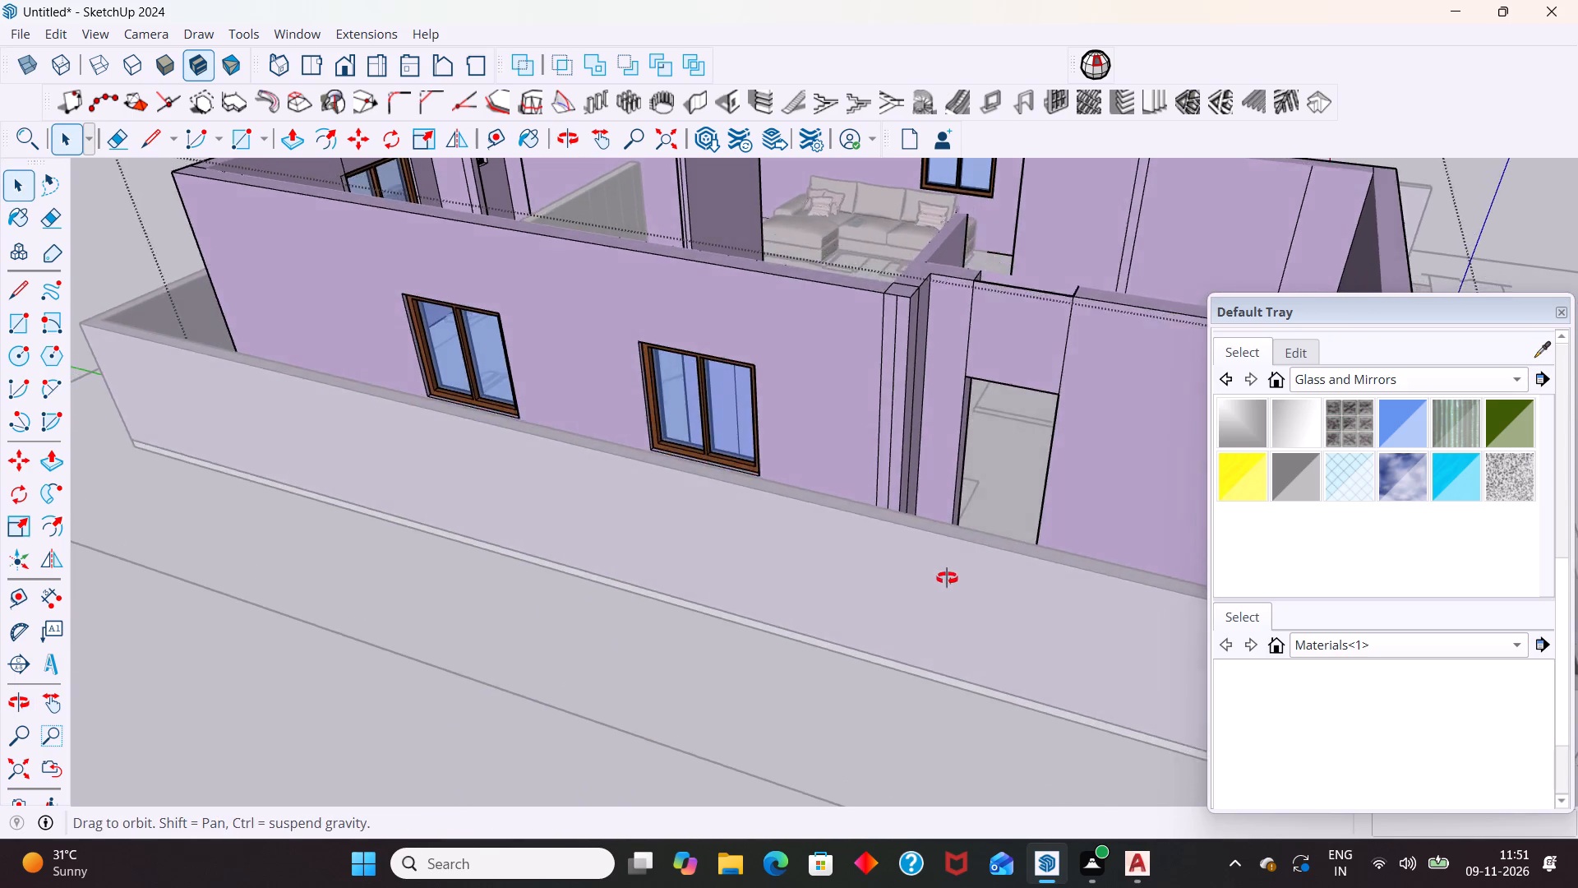
{"action": "middle_click_drag", "start_coordinate": [947, 578], "coordinate": [837, 610]}
{"action": "scroll", "coordinate": [882, 538], "scroll_direction": "up", "scroll_amount": 3}
{"action": "middle_click_drag", "start_coordinate": [907, 581], "coordinate": [920, 583]}
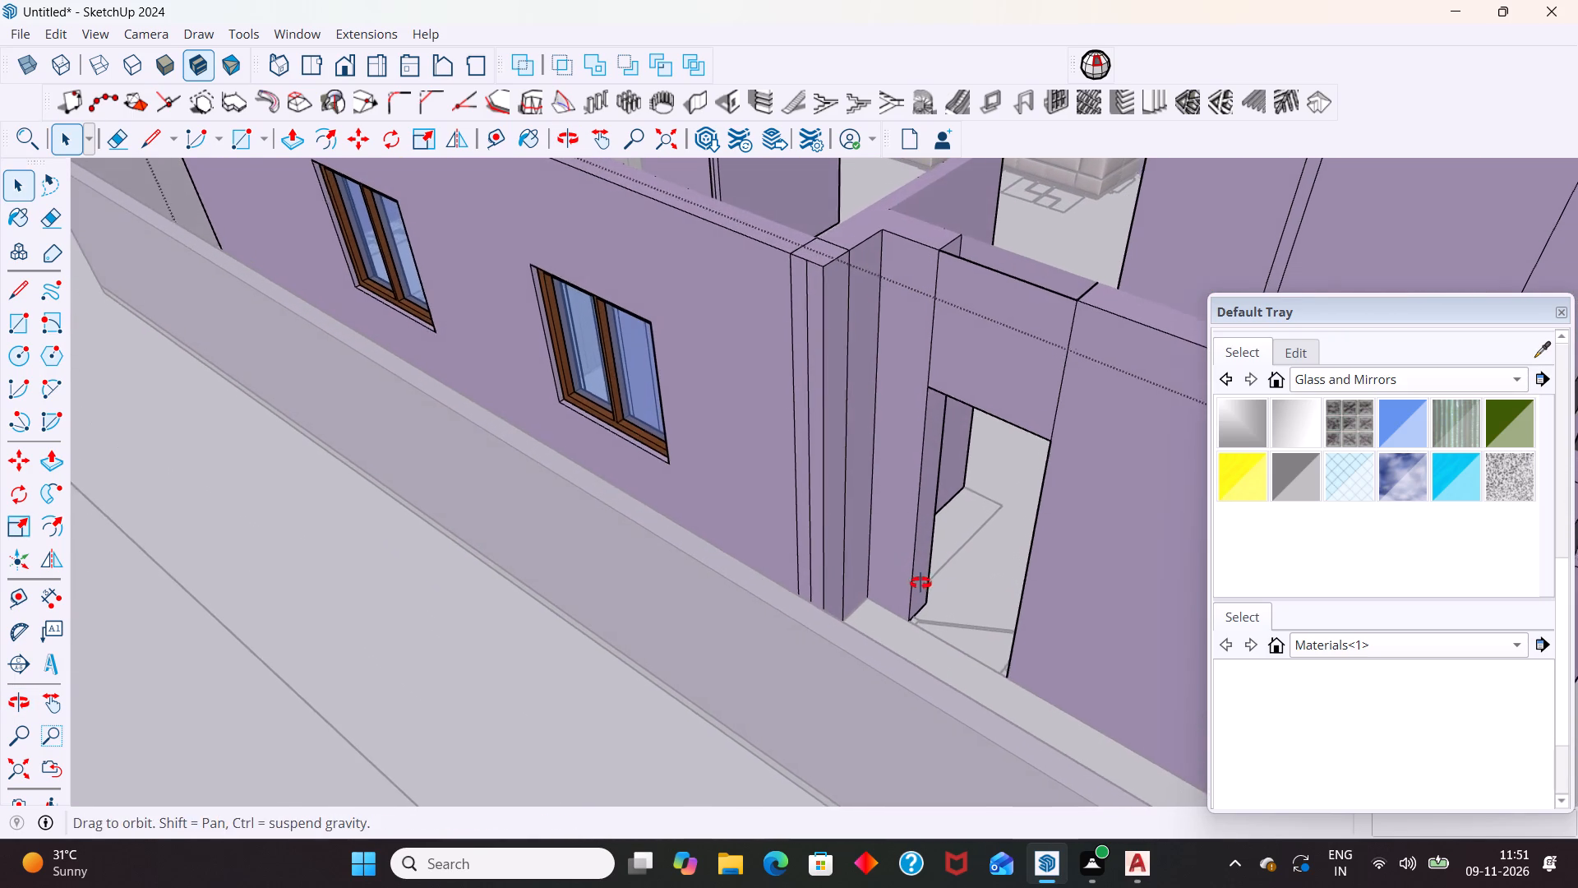
{"action": "middle_click_drag", "start_coordinate": [920, 583], "coordinate": [928, 582]}
{"action": "scroll", "coordinate": [753, 562], "scroll_direction": "down", "scroll_amount": 5}
{"action": "middle_click_drag", "start_coordinate": [847, 627], "coordinate": [869, 628]}
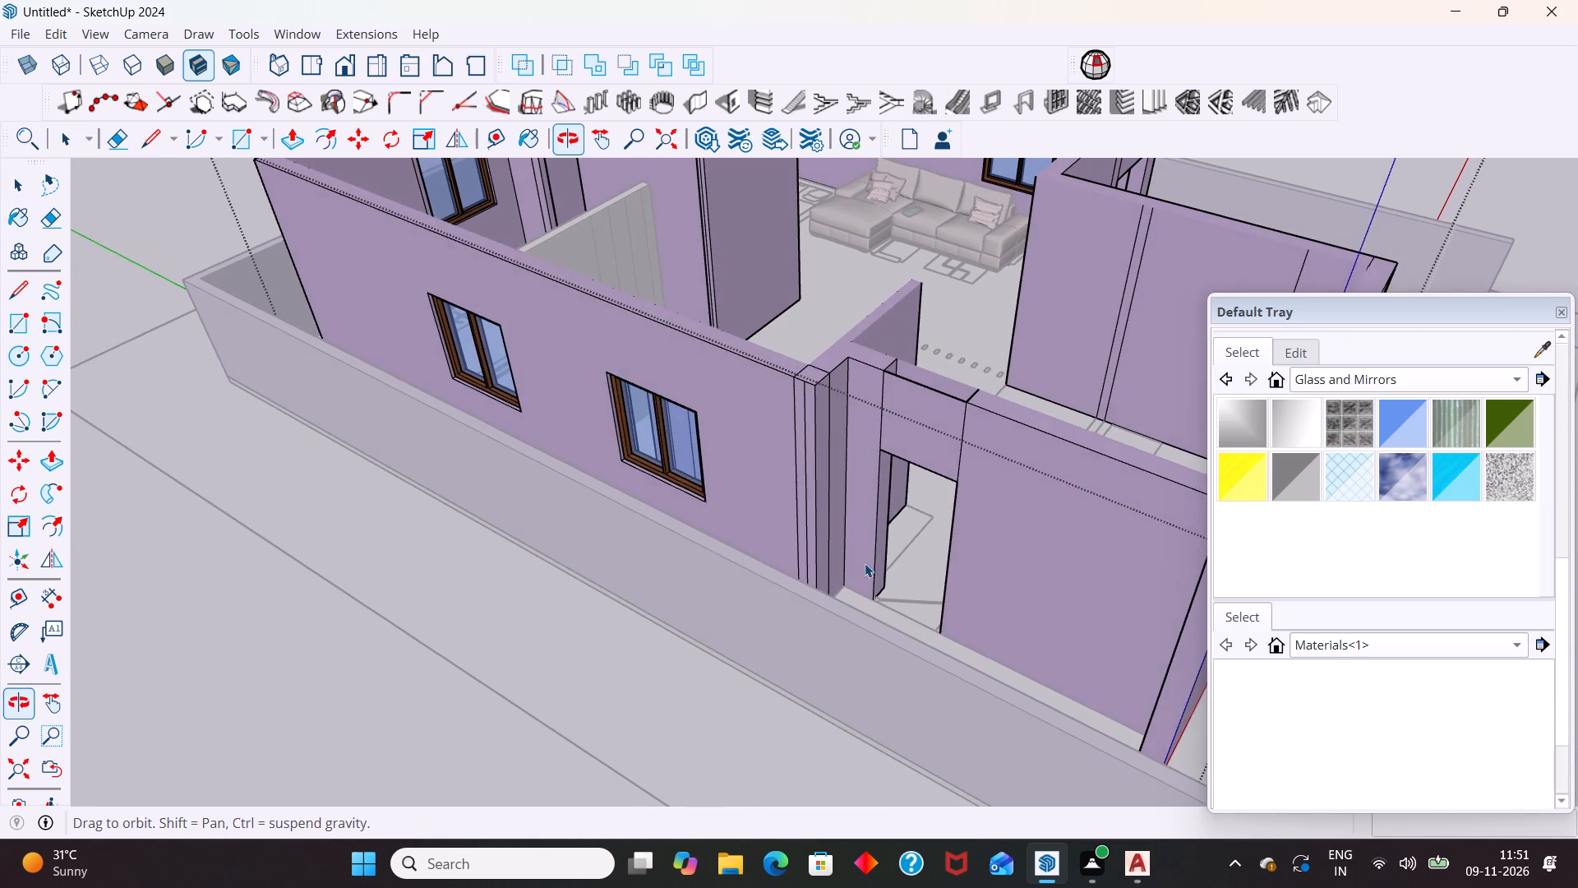
{"action": "middle_click_drag", "start_coordinate": [939, 335], "coordinate": [645, 485]}
{"action": "scroll", "coordinate": [587, 465], "scroll_direction": "down", "scroll_amount": 5}
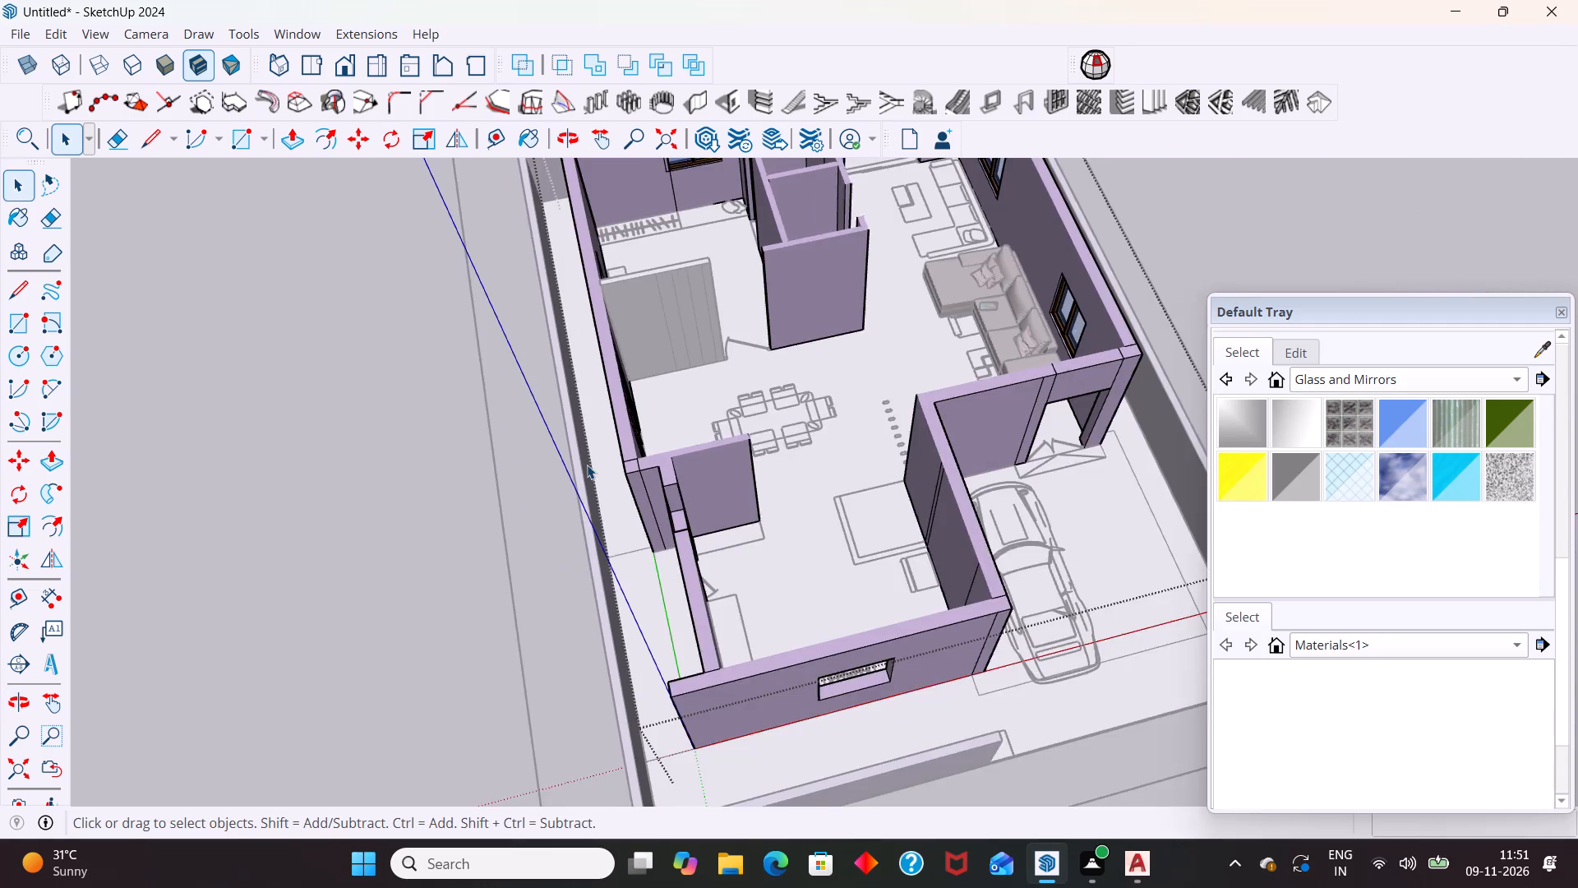
{"action": "scroll", "coordinate": [587, 465], "scroll_direction": "down", "scroll_amount": 2}
{"action": "middle_click_drag", "start_coordinate": [971, 585], "coordinate": [663, 536]}
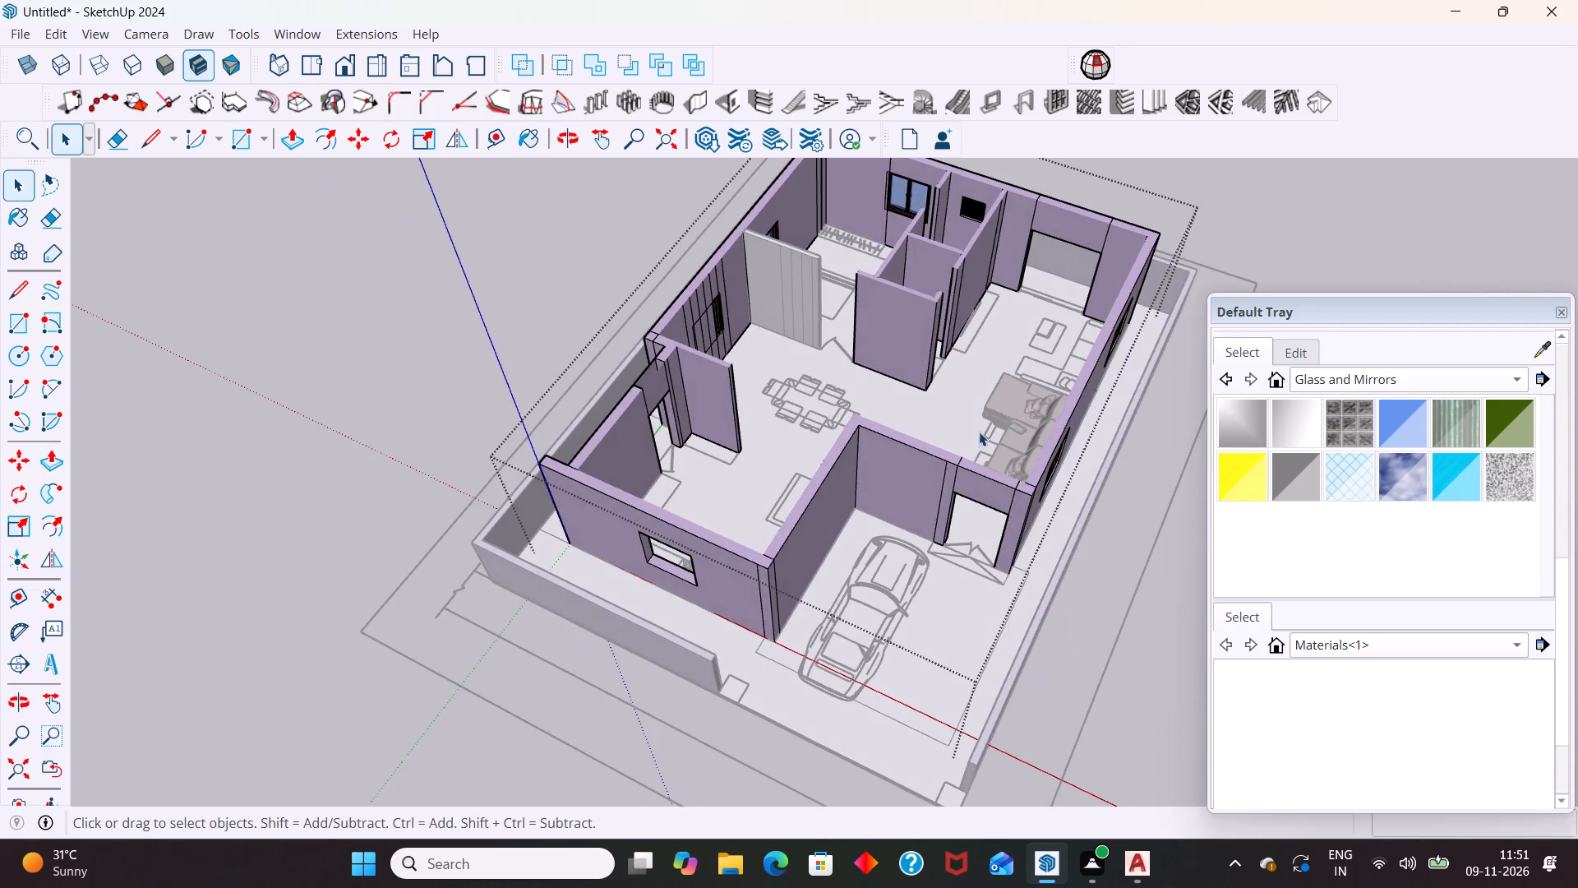
{"action": "middle_click_drag", "start_coordinate": [1078, 477], "coordinate": [500, 585]}
{"action": "middle_click_drag", "start_coordinate": [842, 634], "coordinate": [481, 473]}
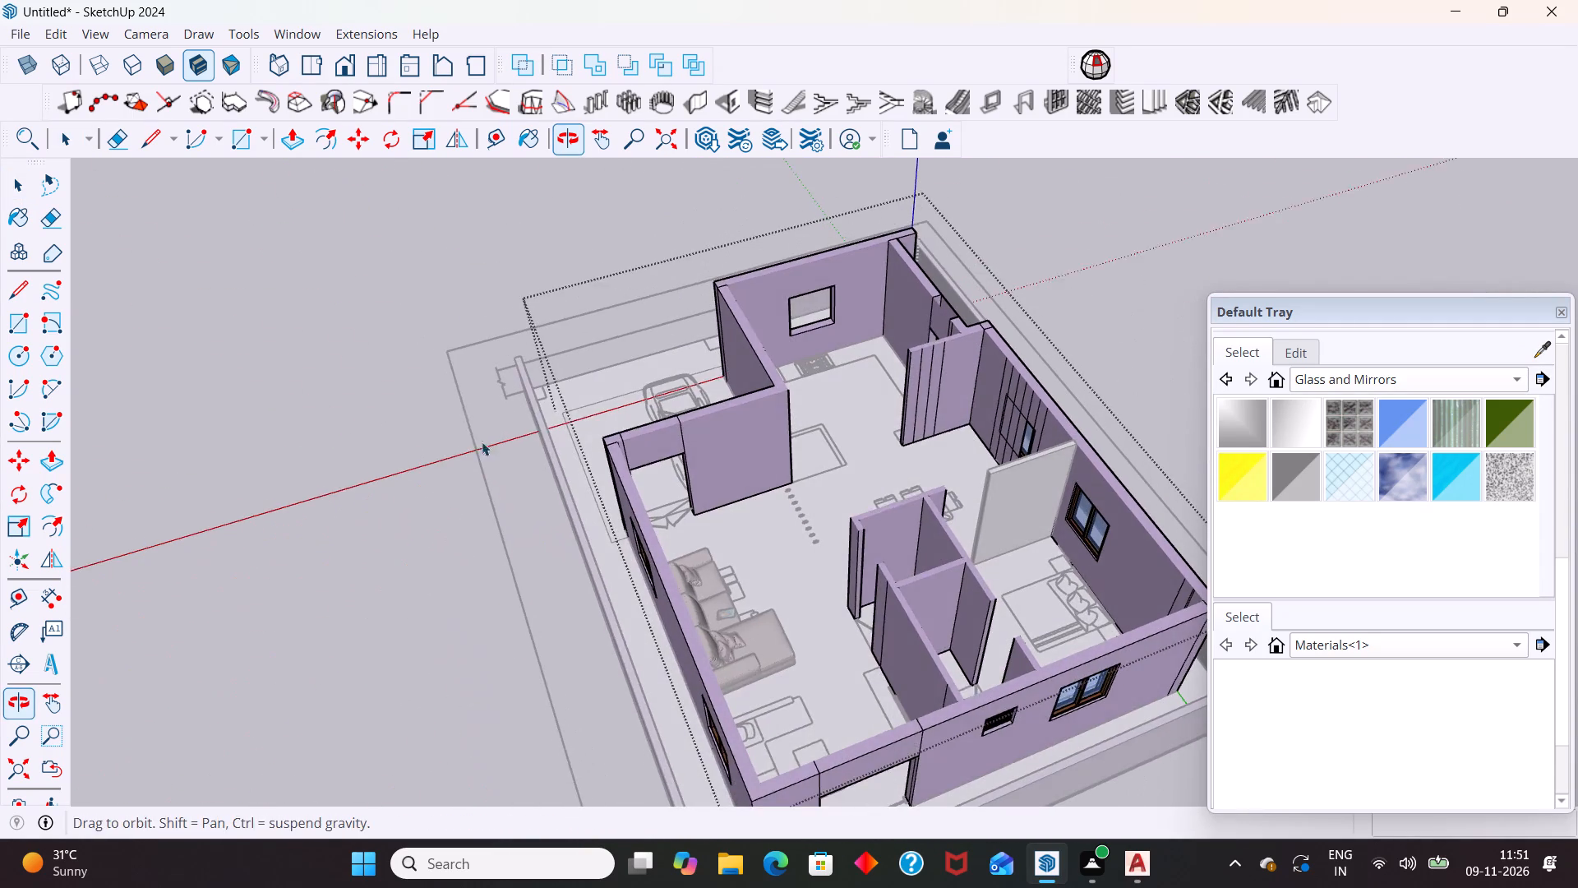
{"action": "middle_click_drag", "start_coordinate": [750, 489], "coordinate": [687, 281]}
{"action": "scroll", "coordinate": [699, 341], "scroll_direction": "down", "scroll_amount": 3}
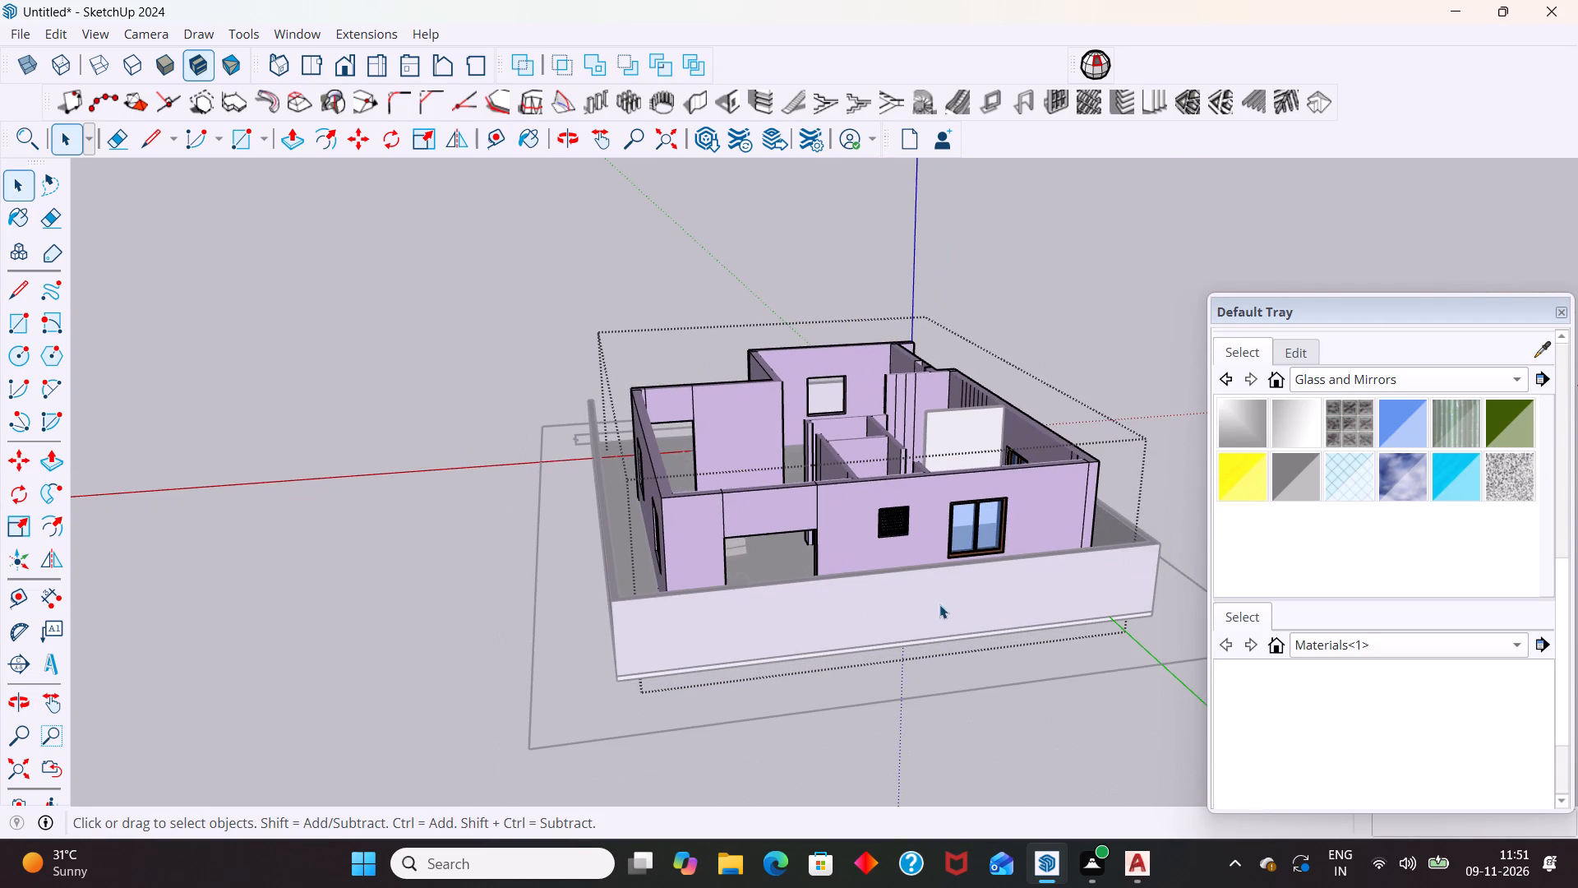
{"action": "middle_click_drag", "start_coordinate": [837, 530], "coordinate": [801, 609]}
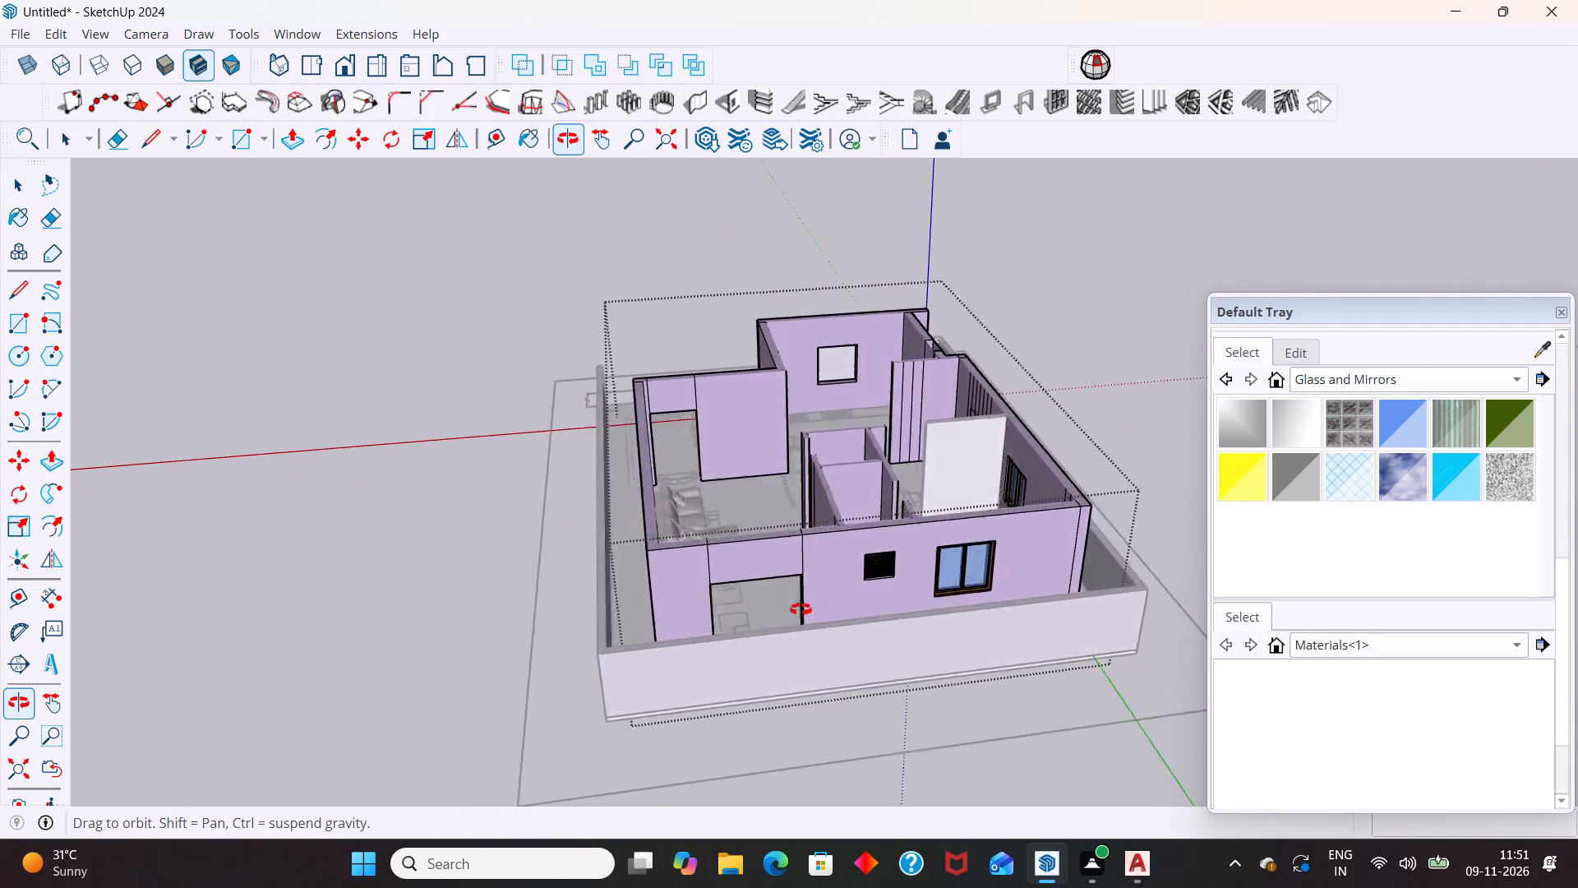
{"action": "middle_click_drag", "start_coordinate": [801, 609], "coordinate": [690, 641]}
{"action": "scroll", "coordinate": [681, 606], "scroll_direction": "up", "scroll_amount": 4}
{"action": "middle_click_drag", "start_coordinate": [685, 652], "coordinate": [680, 732]}
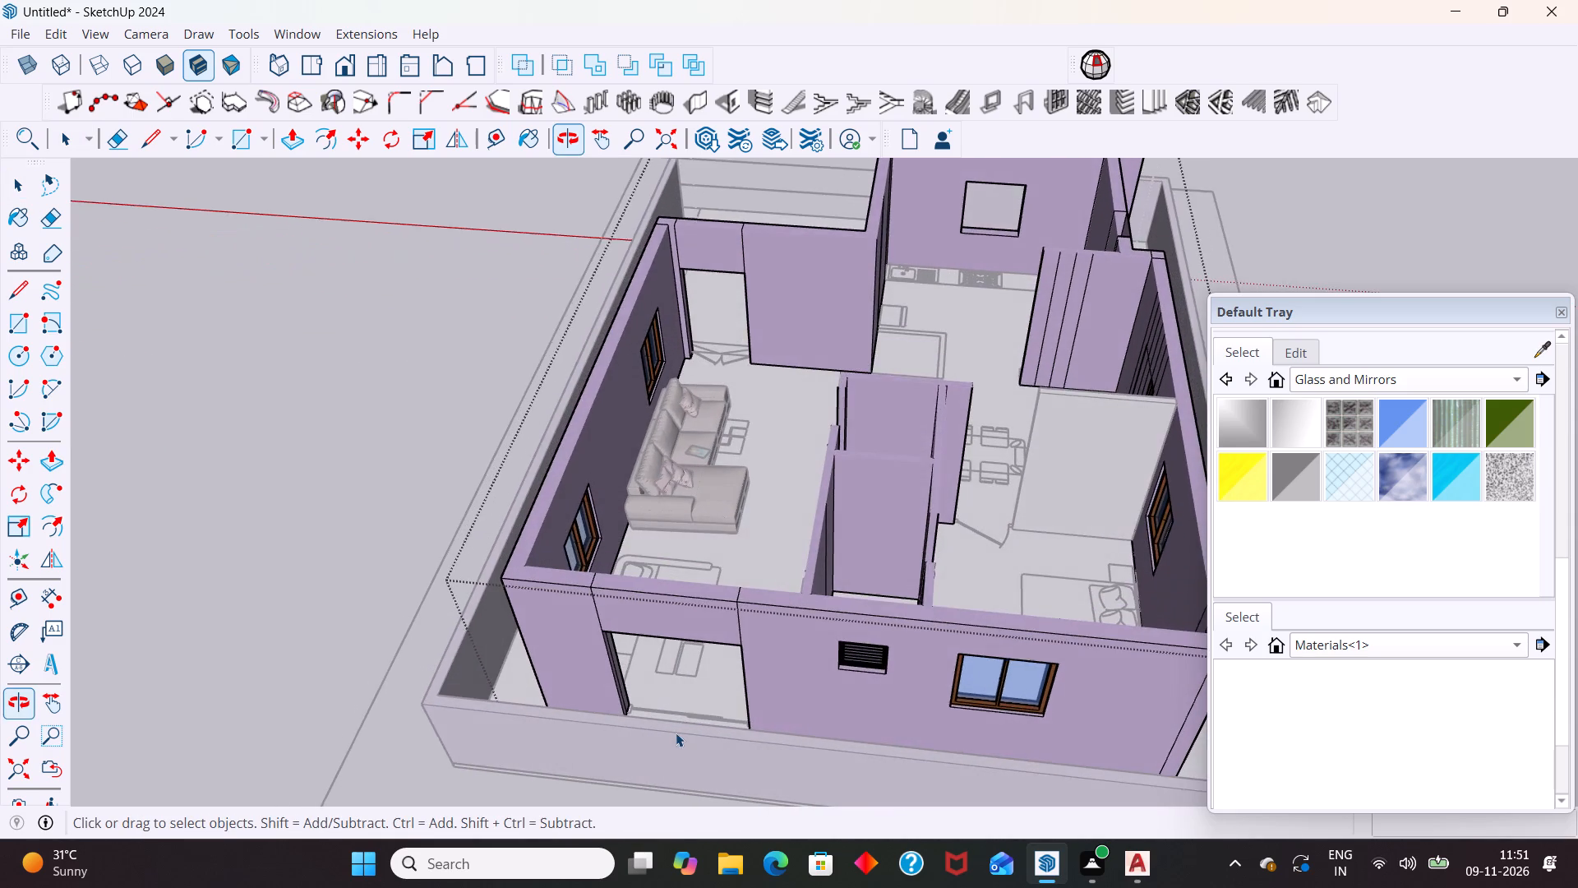
{"action": "scroll", "coordinate": [674, 722], "scroll_direction": "up", "scroll_amount": 4}
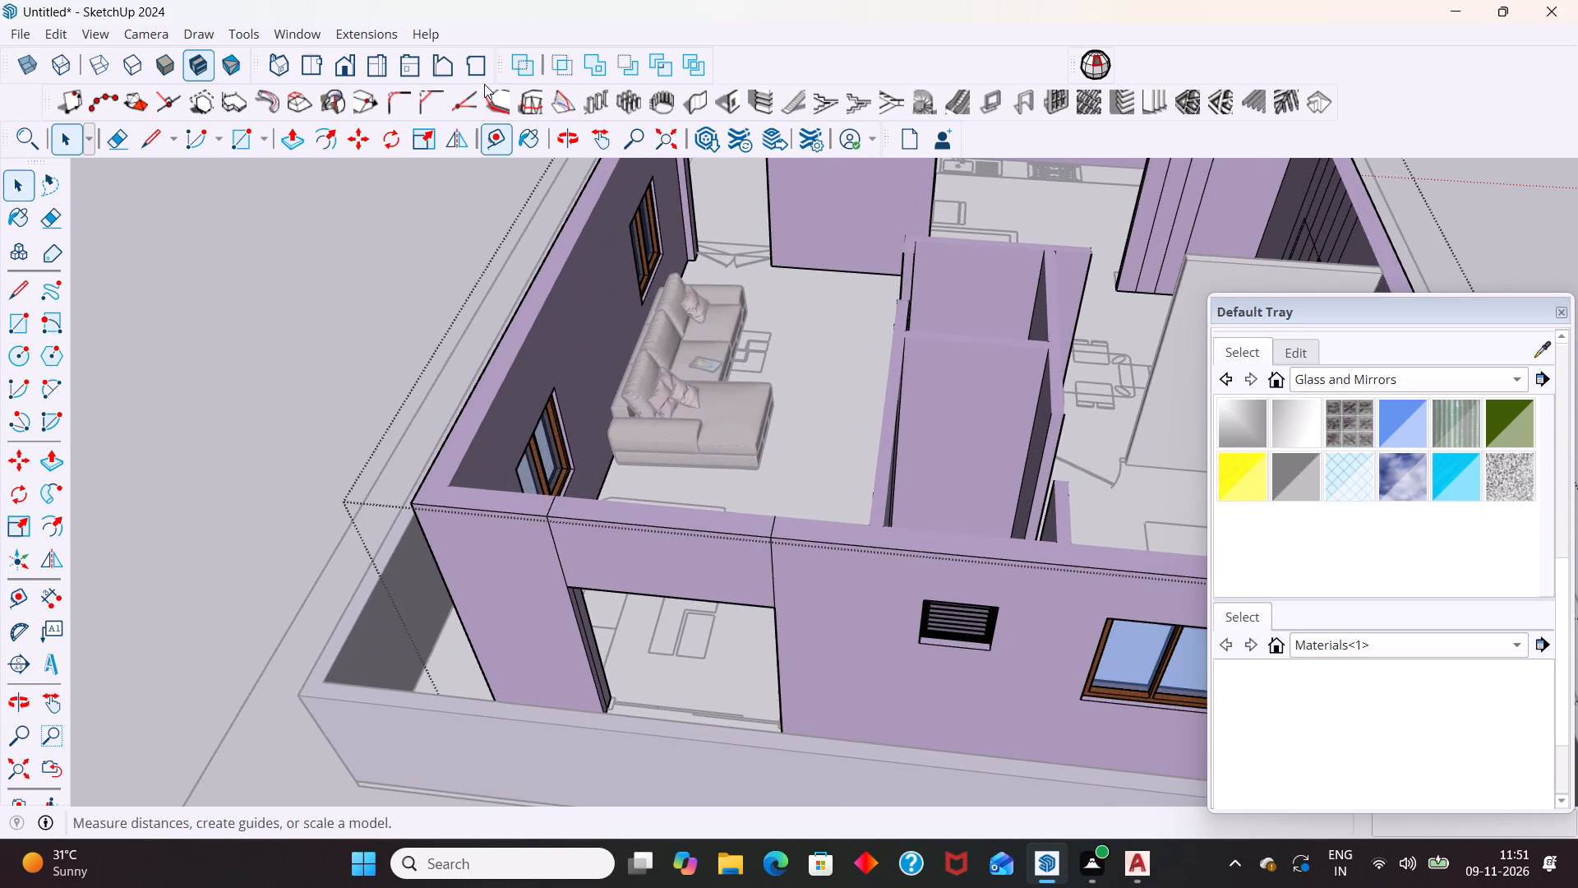
Search 3D Warehouse for SLIDING DOOR.
{"action": "left_click", "coordinate": [370, 25]}
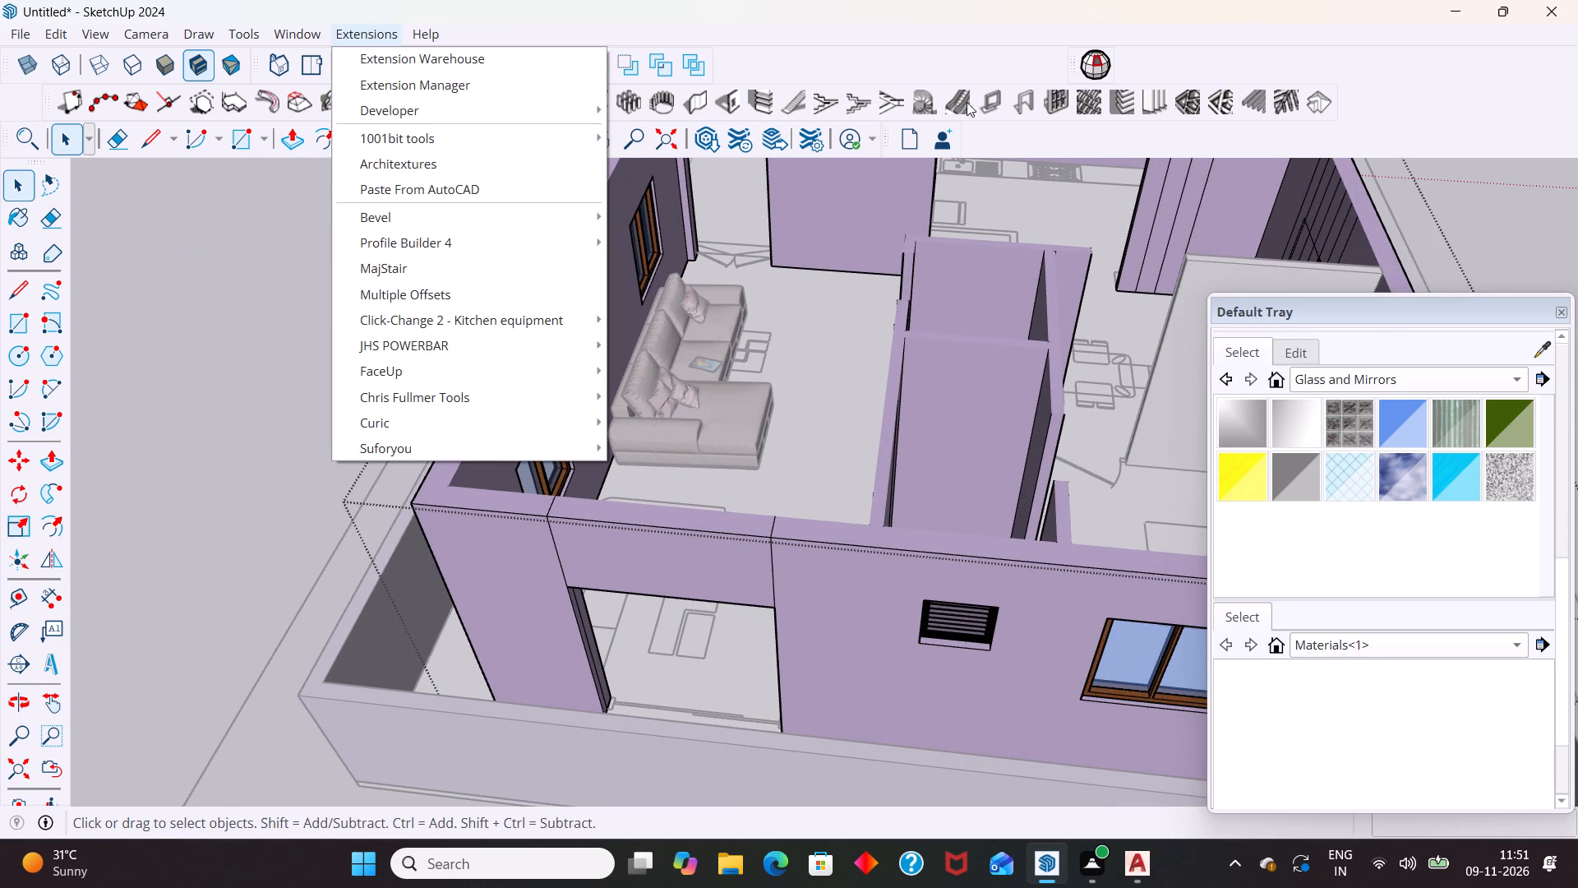
{"action": "left_click", "coordinate": [714, 136]}
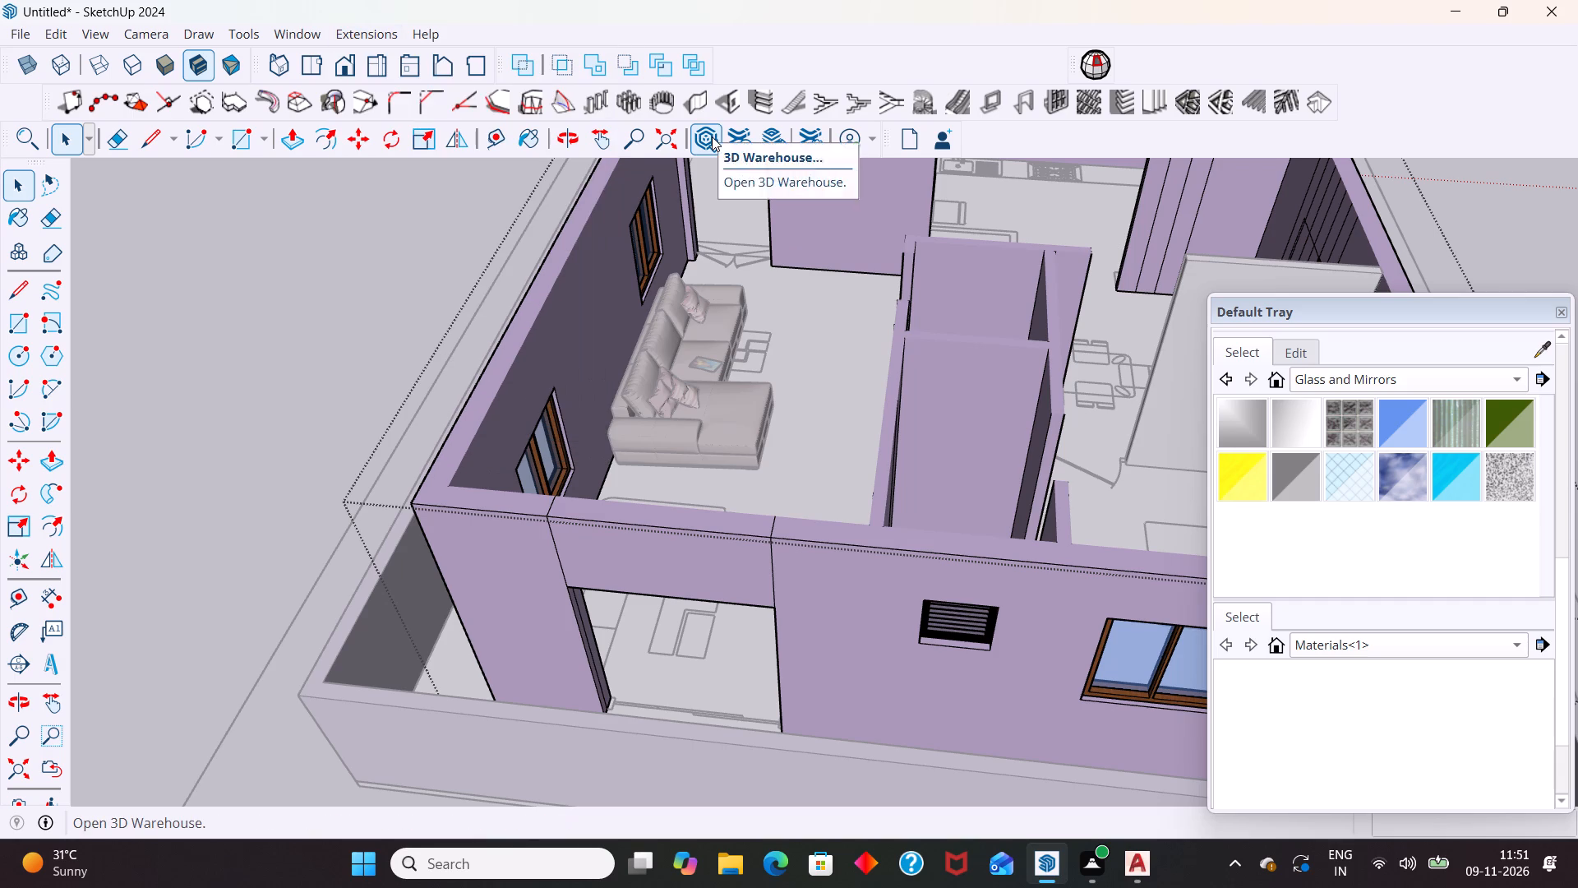
{"action": "double_click", "coordinate": [712, 136]}
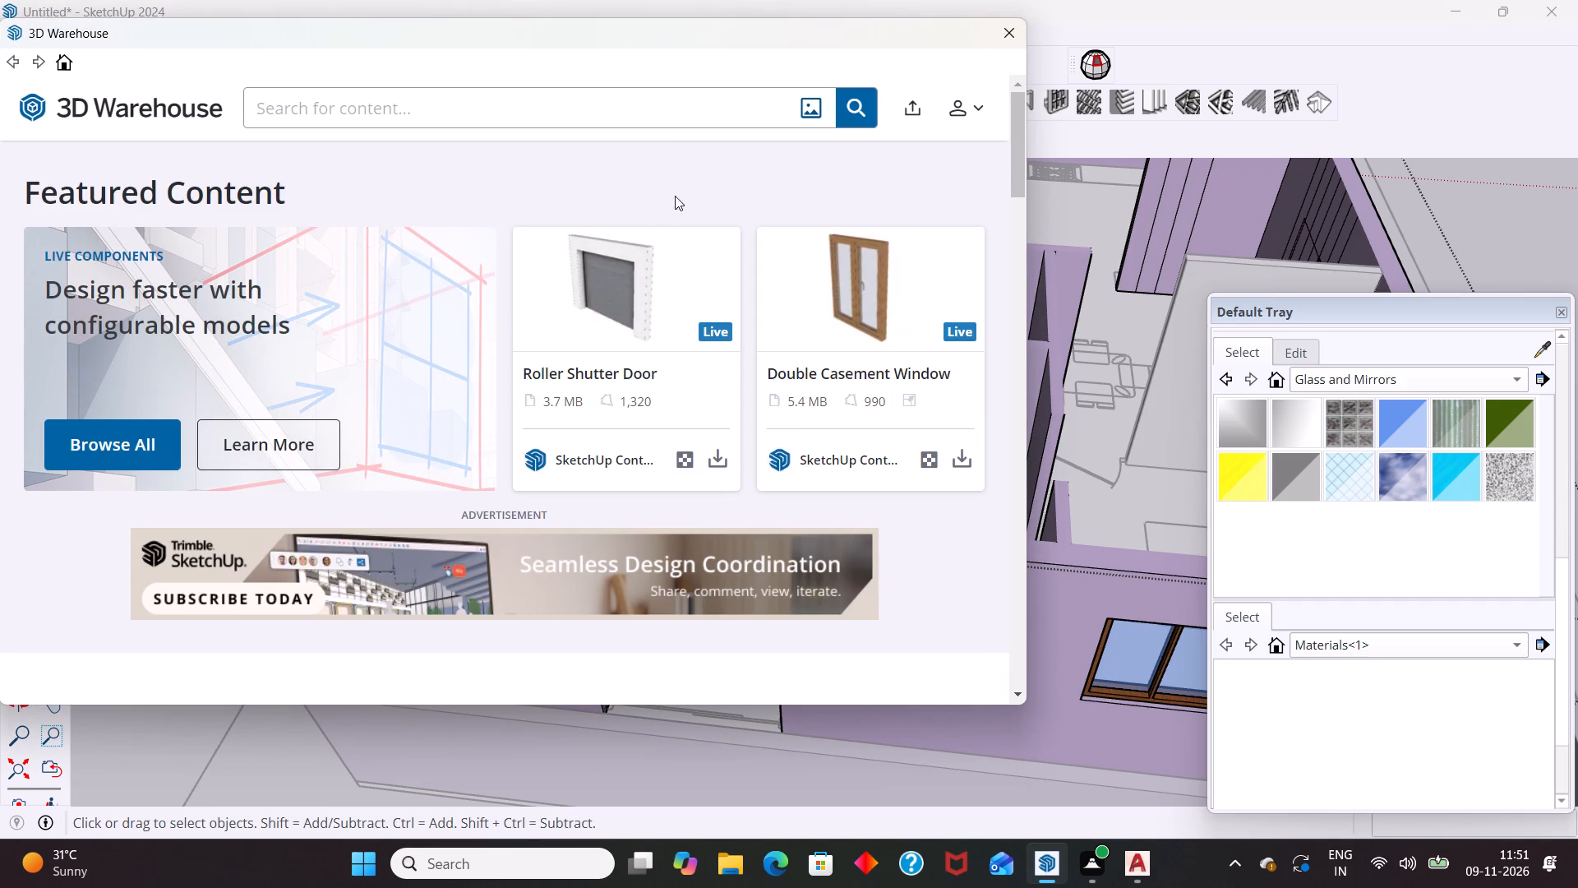
{"action": "left_click", "coordinate": [690, 104]}
{"action": "type", "text": "SK"}
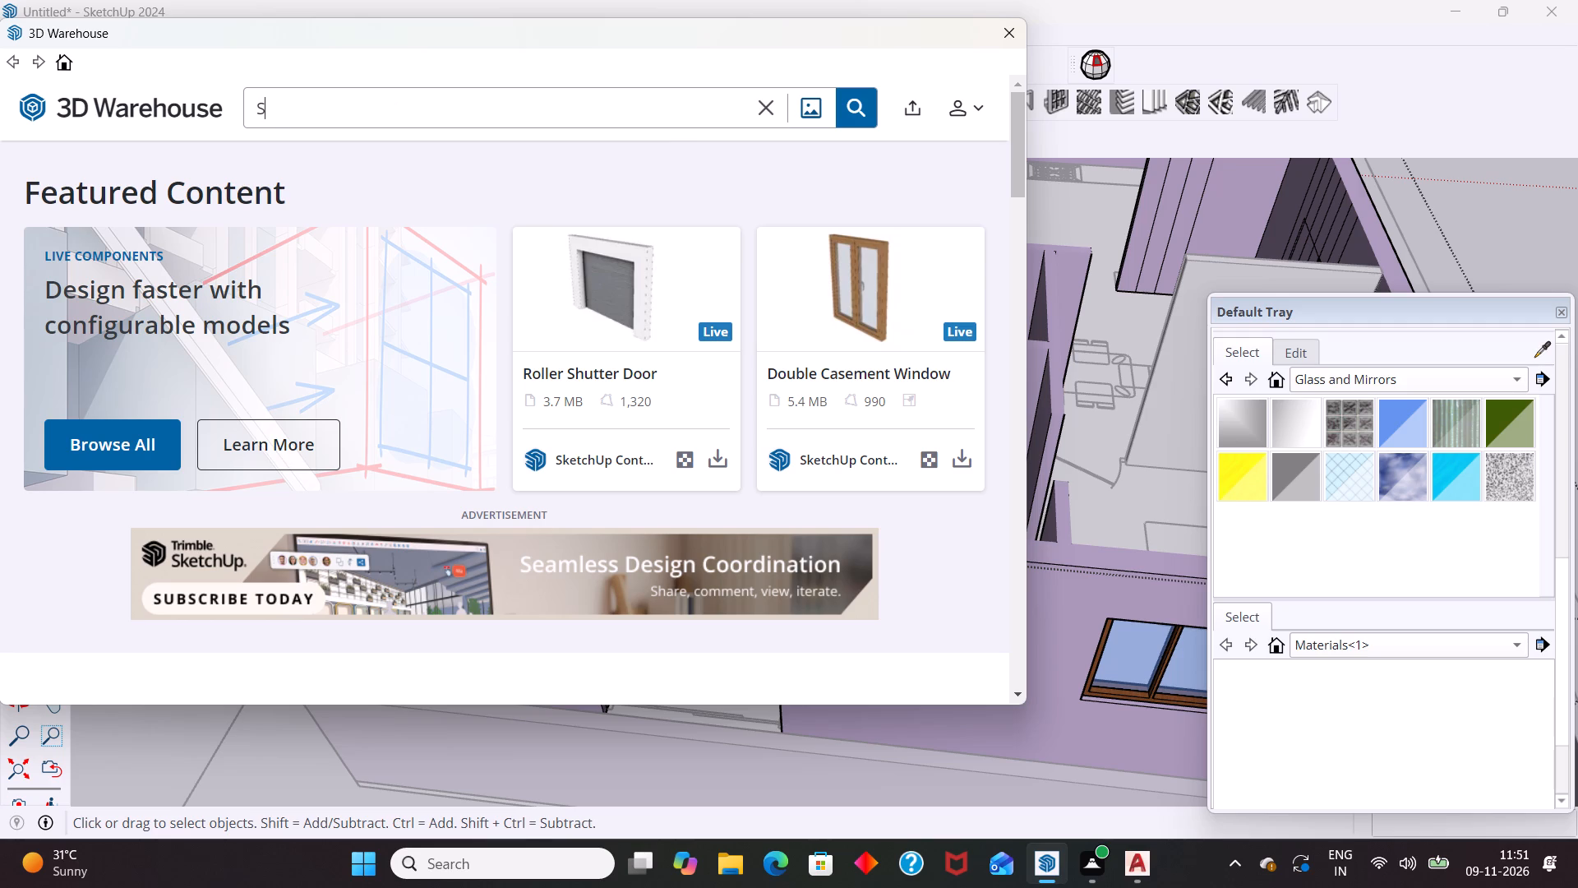
{"action": "key", "text": "BackSpace"}
{"action": "type", "text": "LI"}
{"action": "type", "text": "DING DOOR"}
{"action": "key", "text": "Return"}
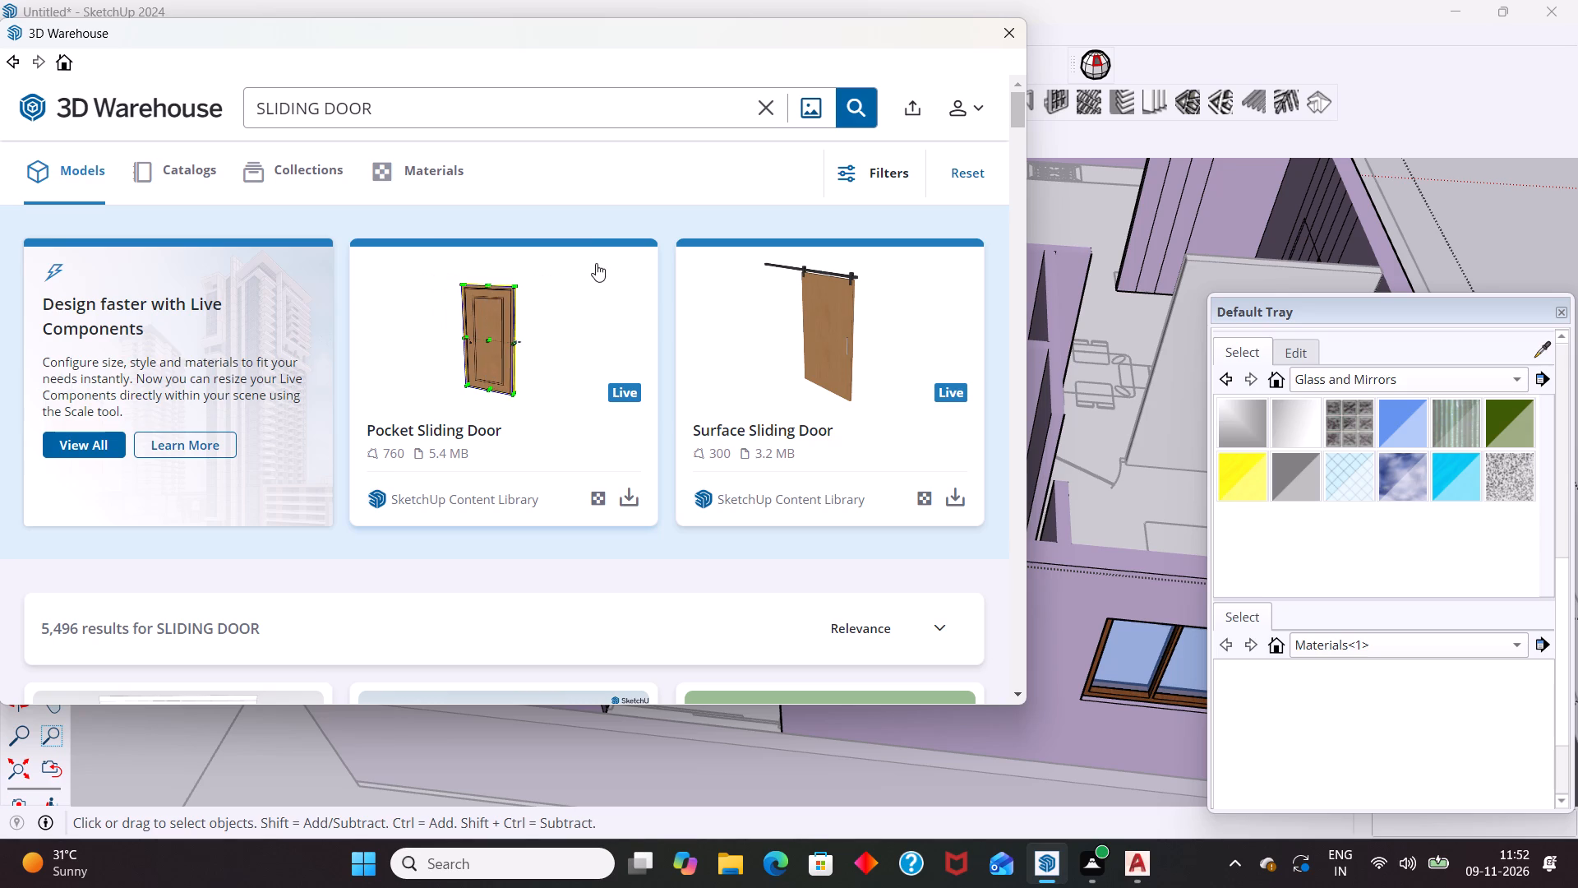
Browse the sliding door models for one that suits the wide opening in the living room's outer wall.
{"action": "scroll", "coordinate": [626, 353], "scroll_direction": "down", "scroll_amount": 3}
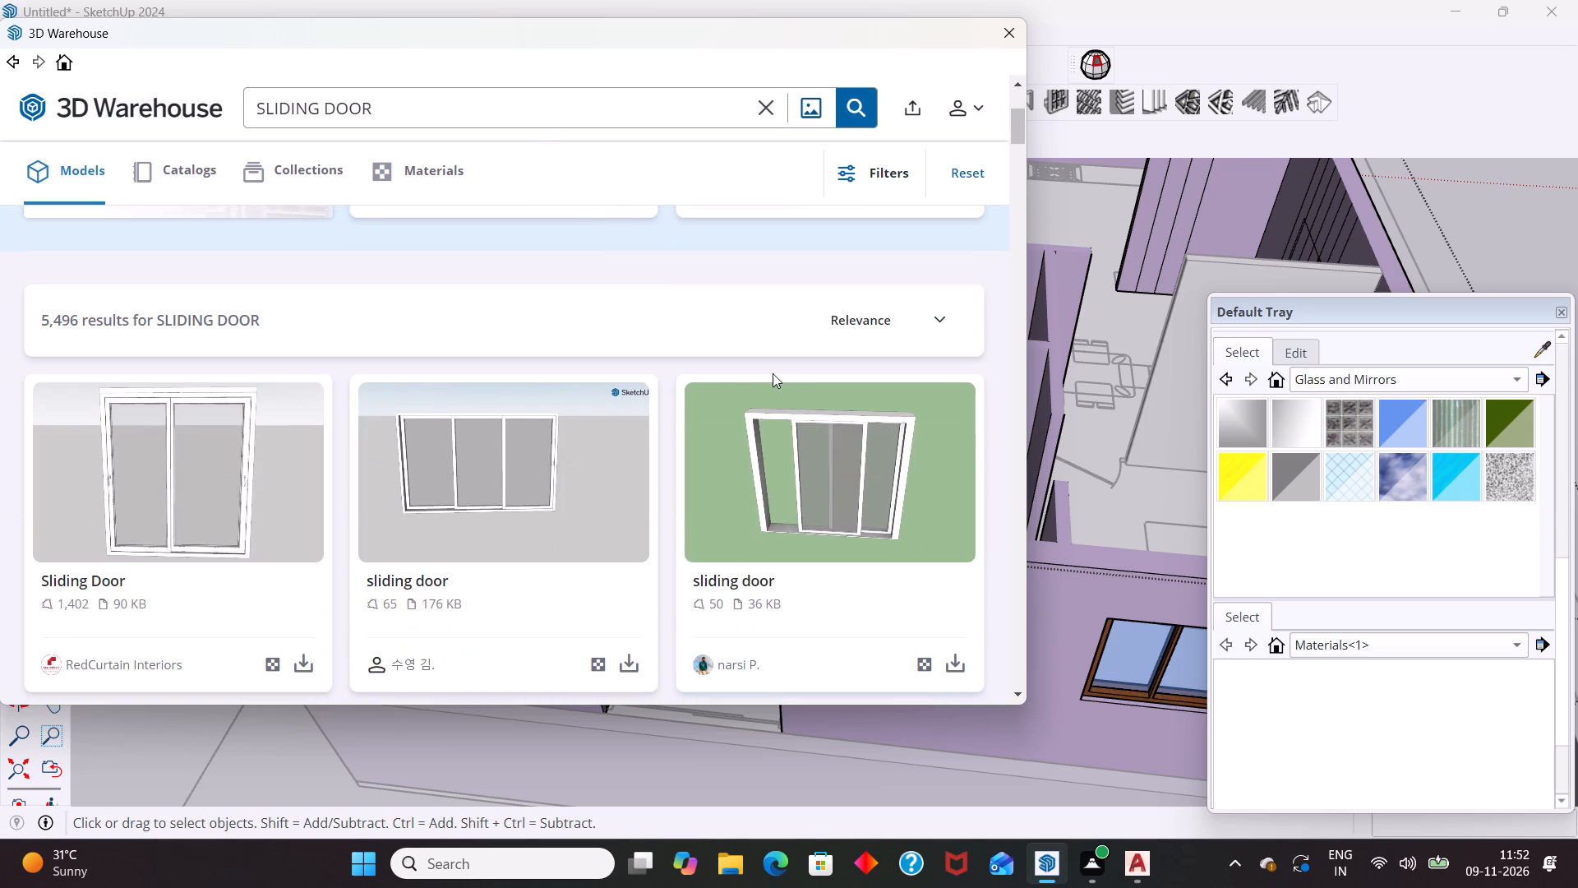
{"action": "scroll", "coordinate": [824, 378], "scroll_direction": "down", "scroll_amount": 3}
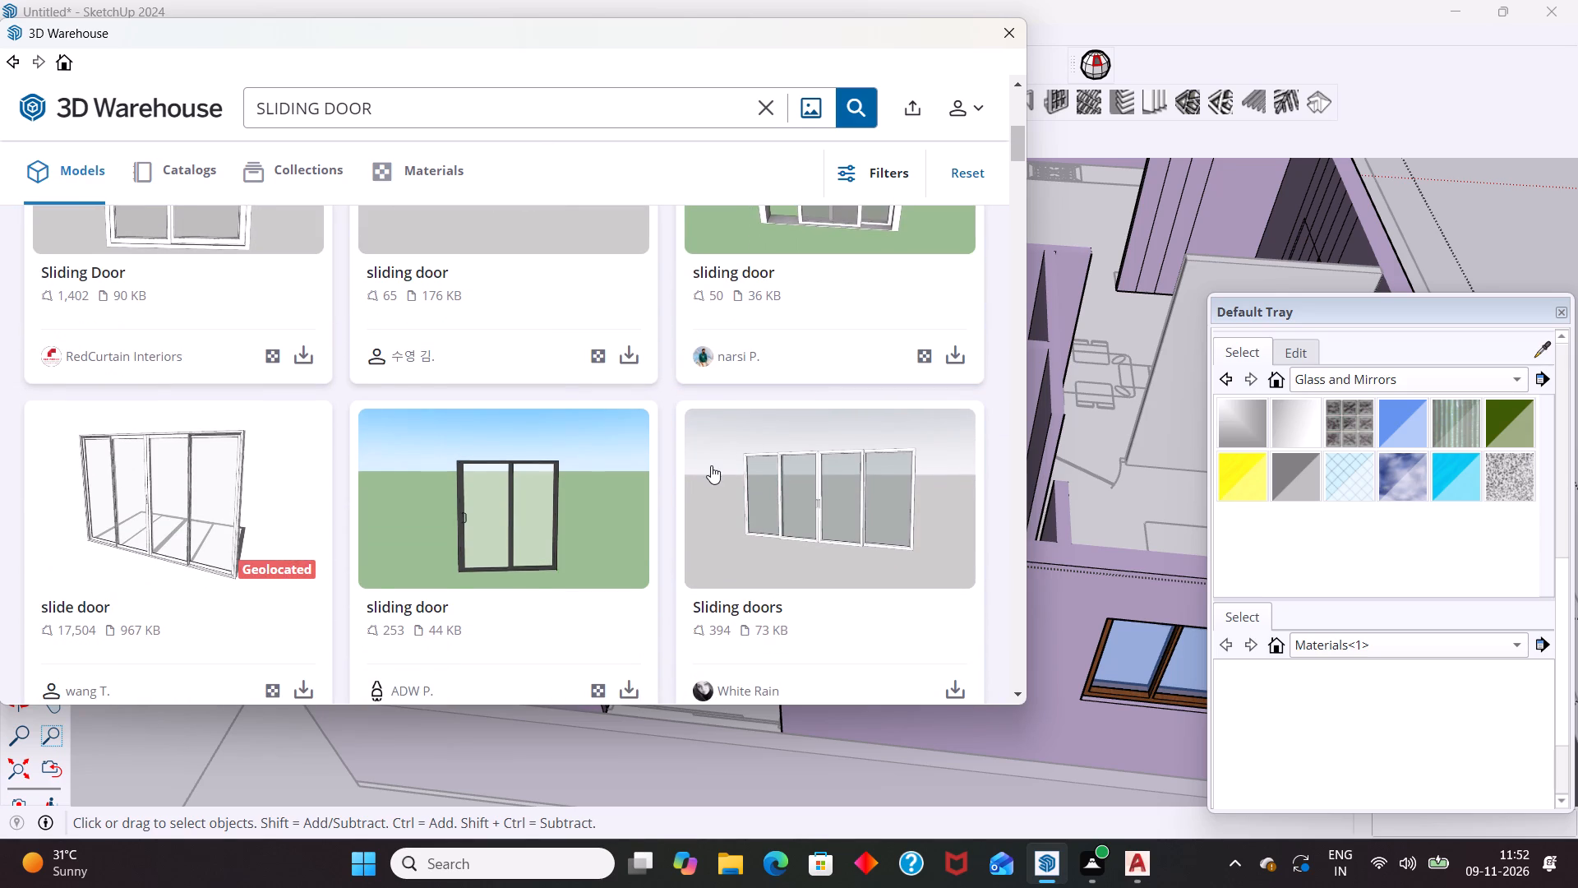
{"action": "scroll", "coordinate": [711, 465], "scroll_direction": "down", "scroll_amount": 7}
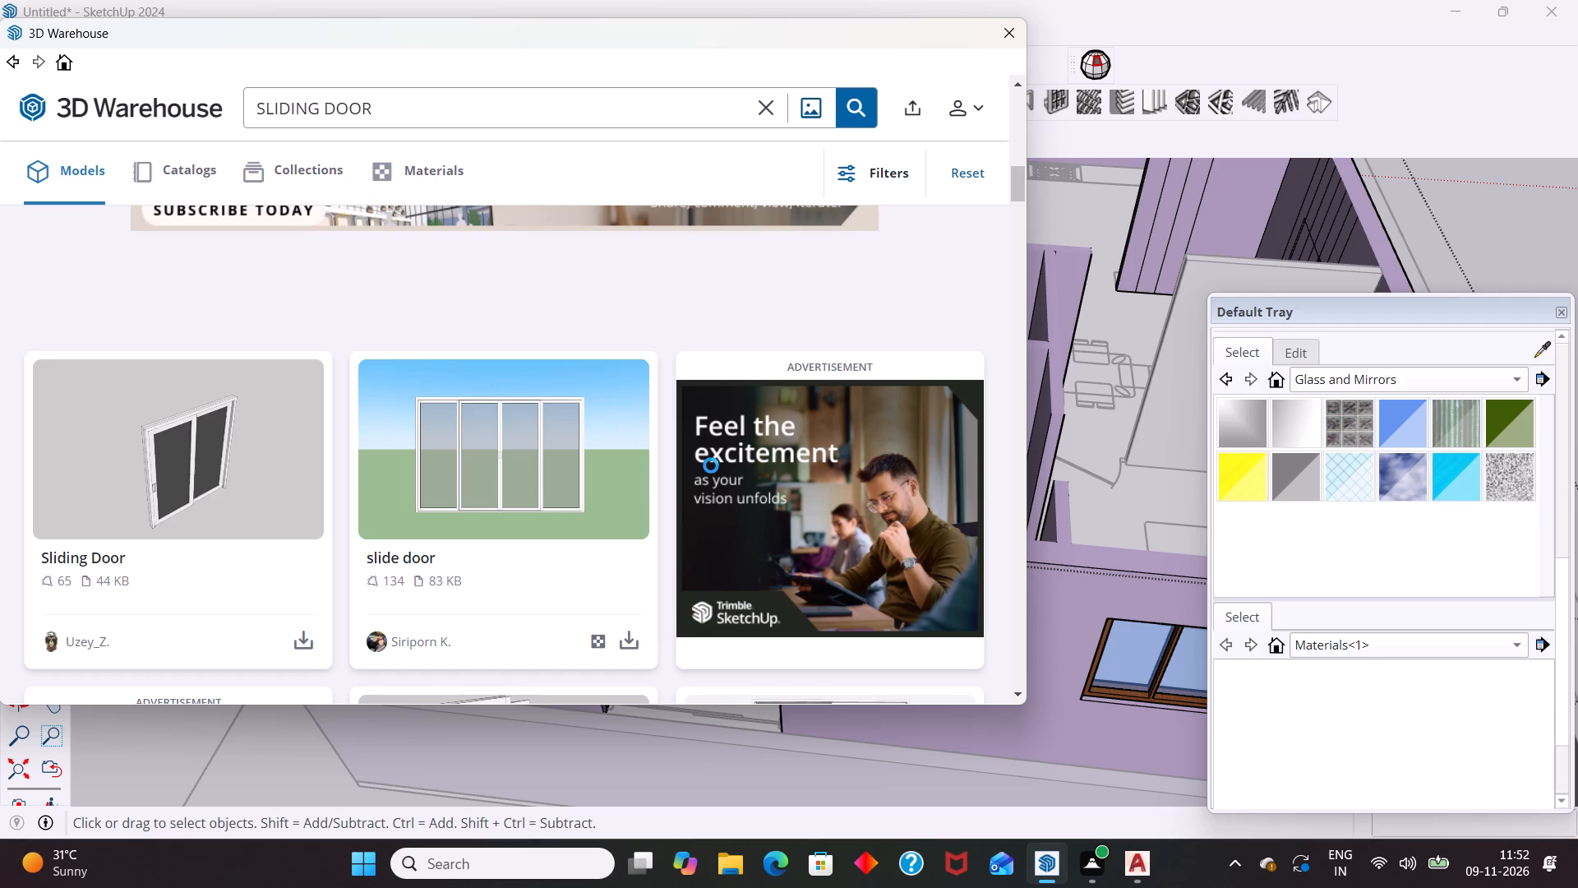
{"action": "scroll", "coordinate": [712, 465], "scroll_direction": "down", "scroll_amount": 6}
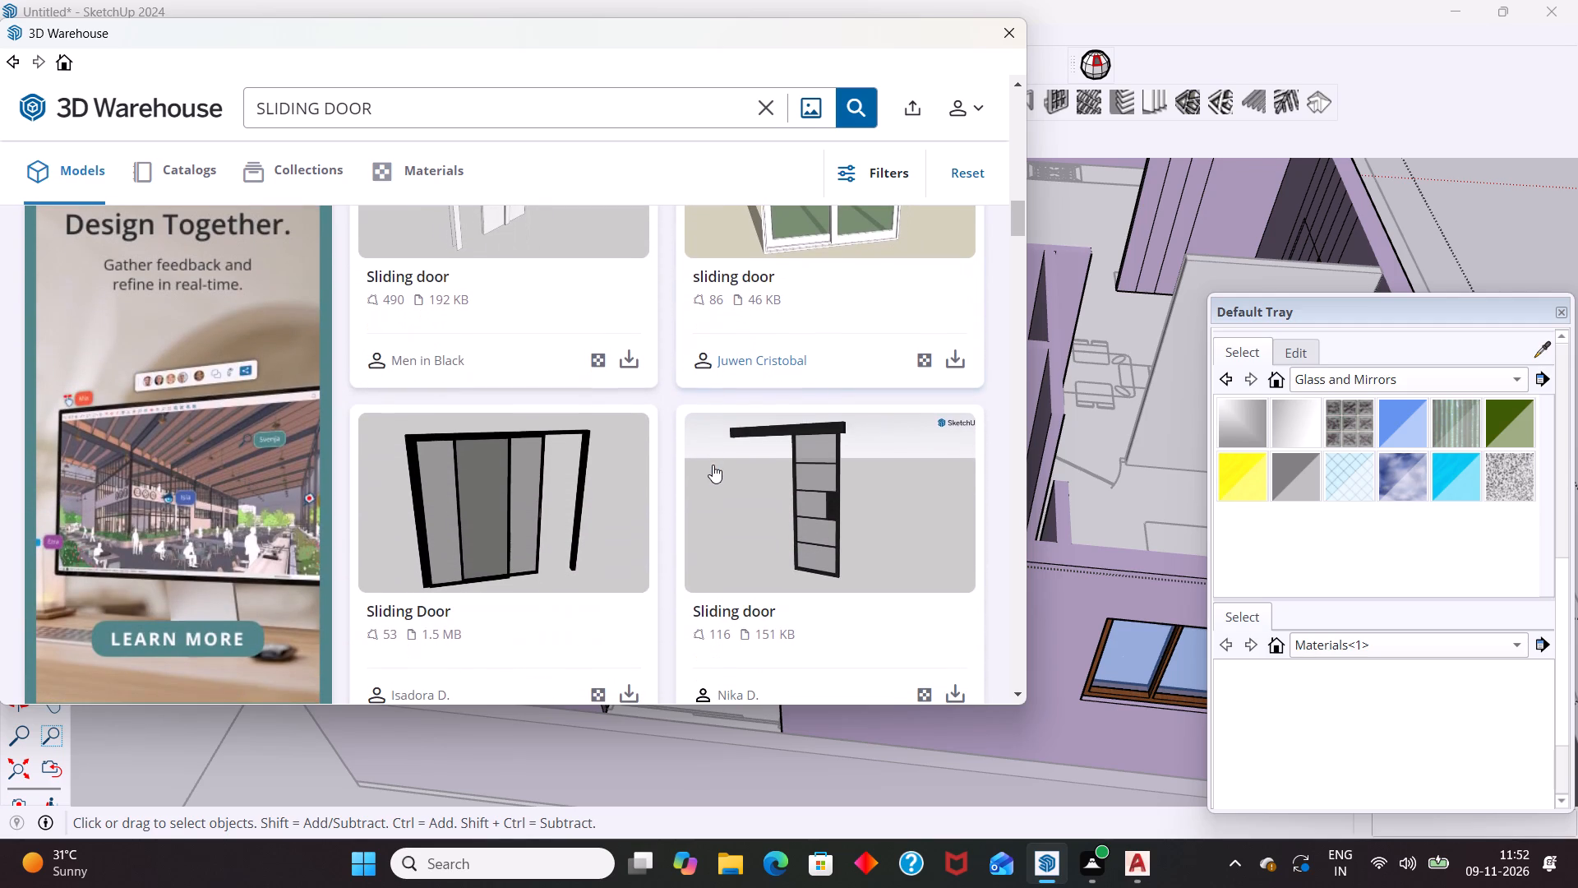
{"action": "scroll", "coordinate": [715, 461], "scroll_direction": "down", "scroll_amount": 7}
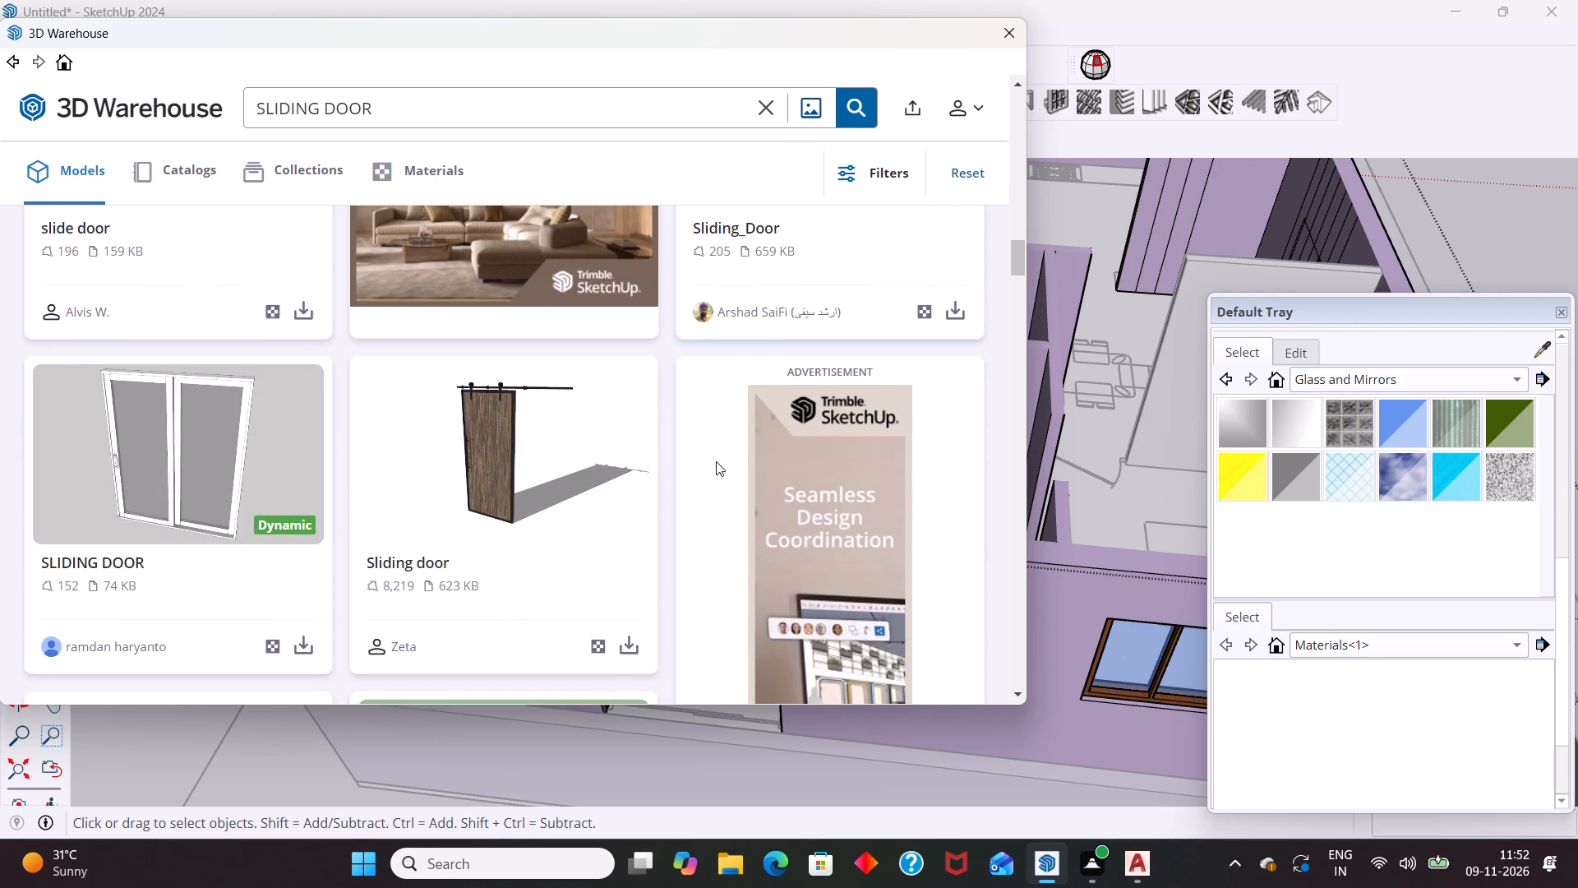
{"action": "scroll", "coordinate": [722, 457], "scroll_direction": "down", "scroll_amount": 9}
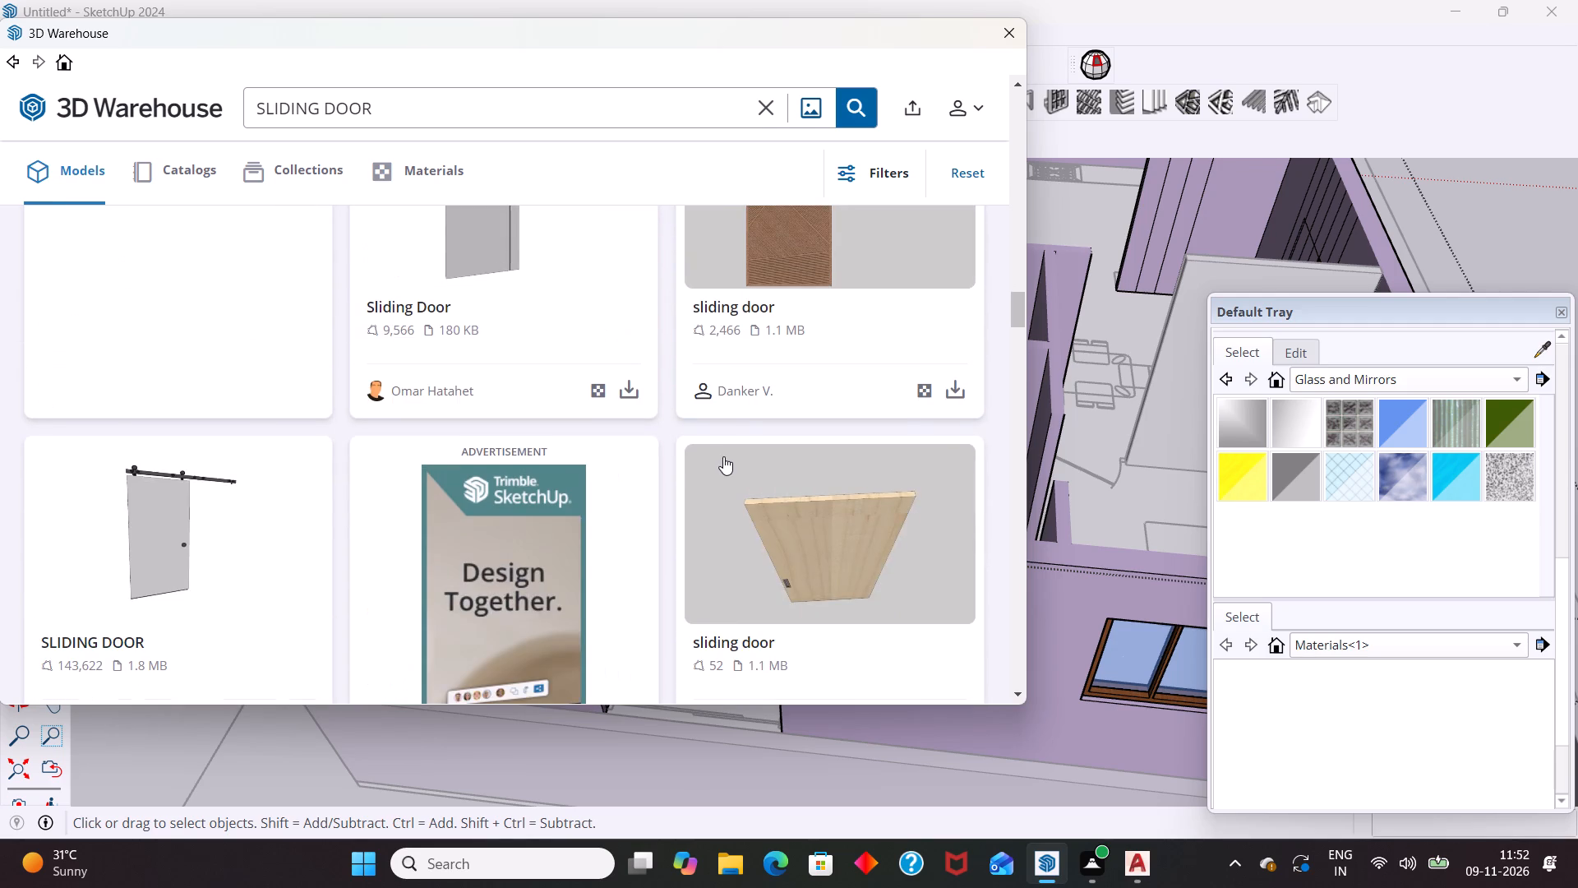
{"action": "scroll", "coordinate": [724, 456], "scroll_direction": "down", "scroll_amount": 12}
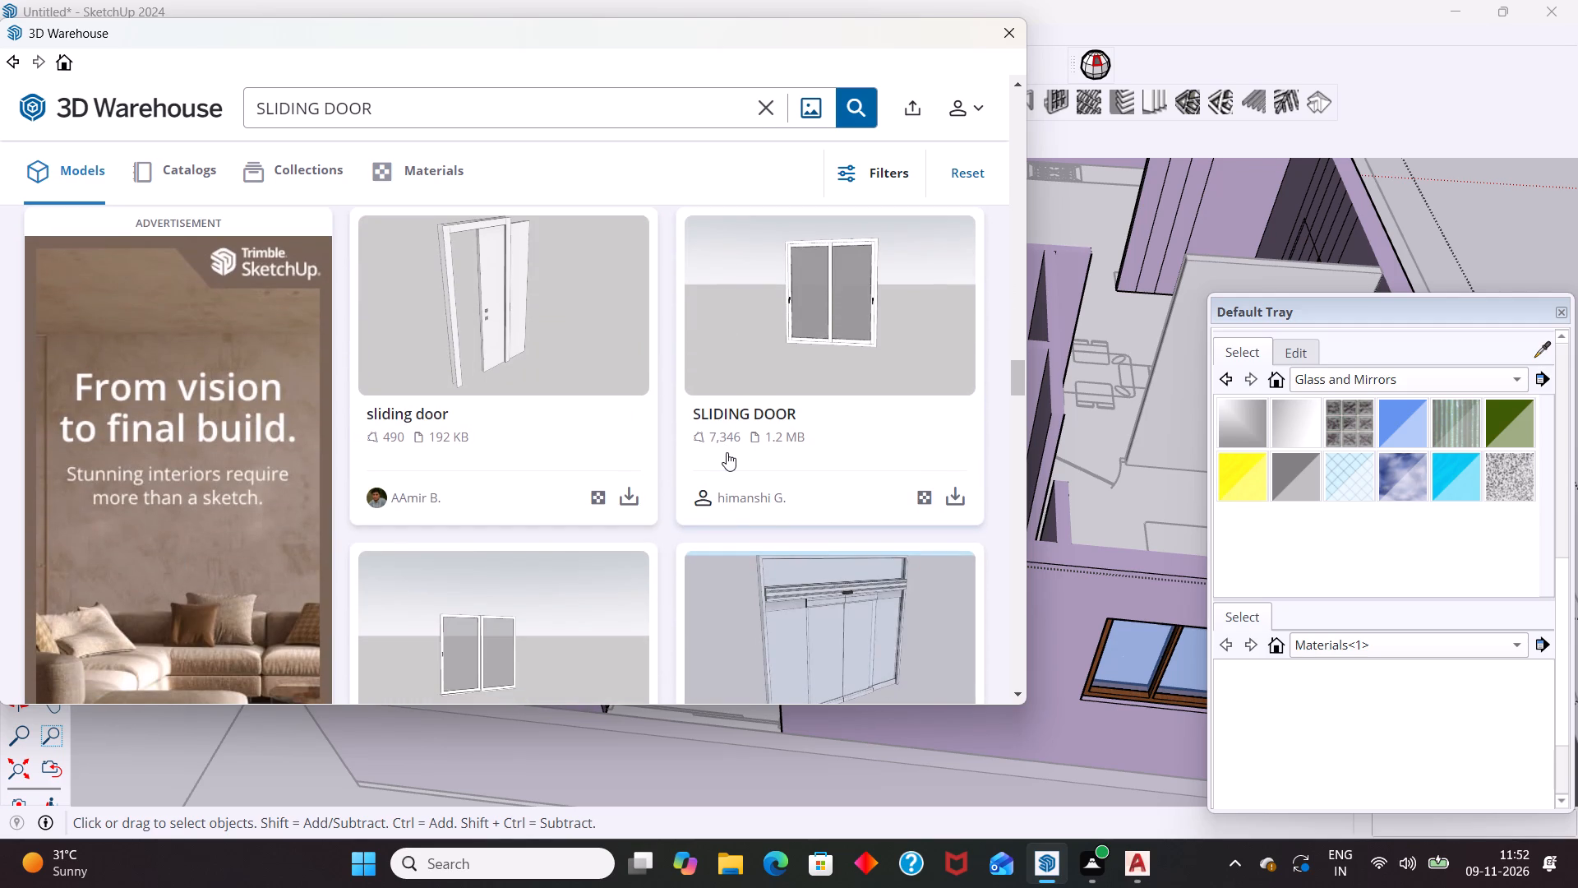
{"action": "scroll", "coordinate": [727, 452], "scroll_direction": "down", "scroll_amount": 7}
{"action": "scroll", "coordinate": [728, 452], "scroll_direction": "up", "scroll_amount": 3}
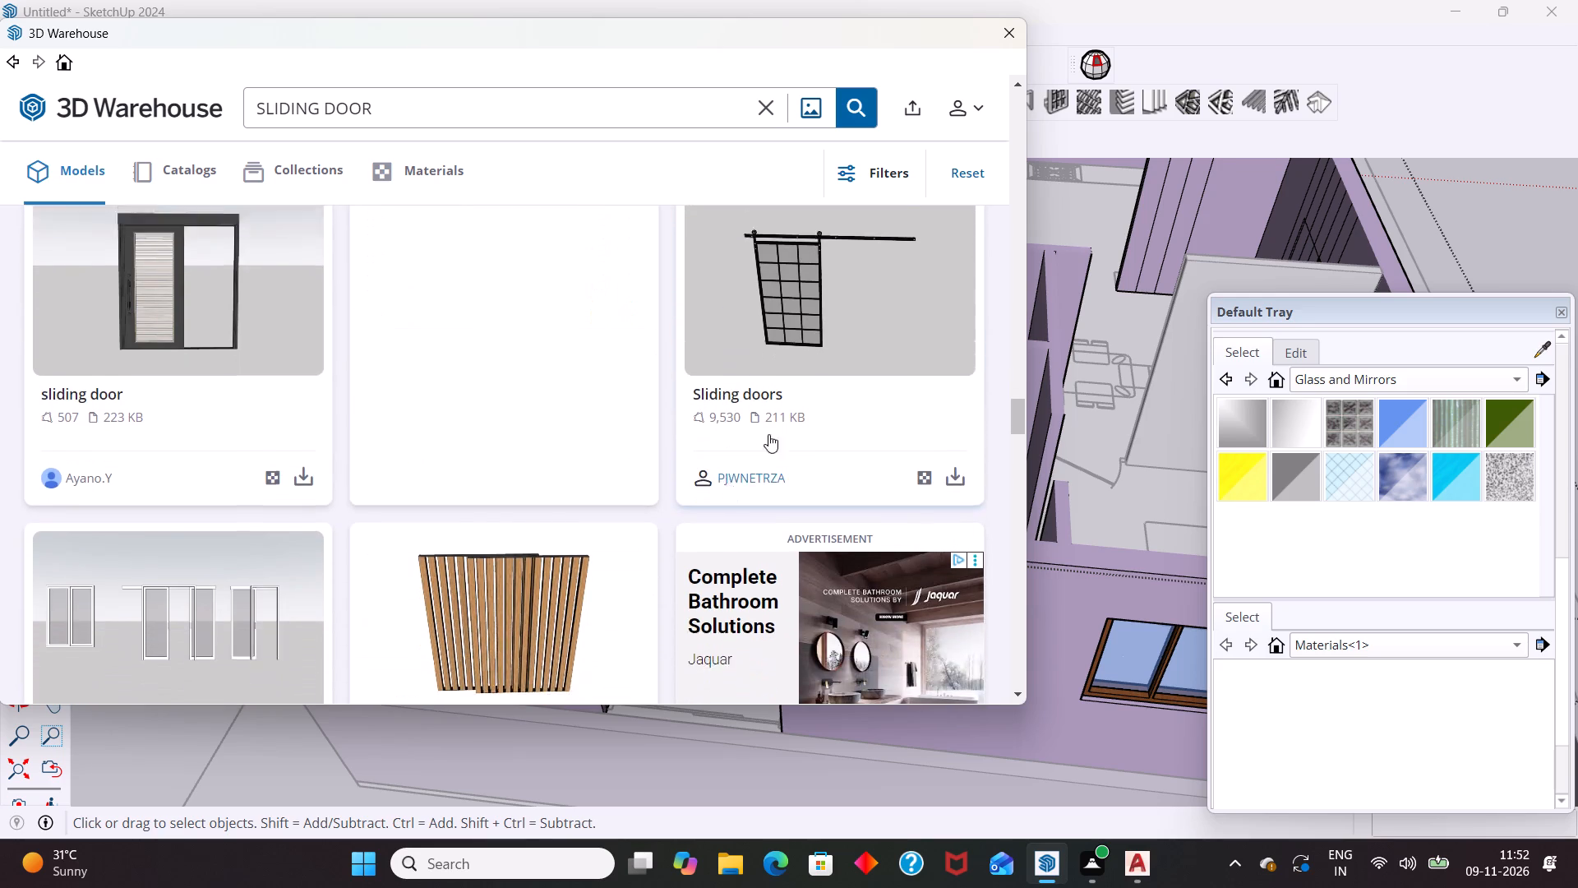
{"action": "scroll", "coordinate": [768, 434], "scroll_direction": "up", "scroll_amount": 20}
{"action": "scroll", "coordinate": [768, 434], "scroll_direction": "up", "scroll_amount": 19}
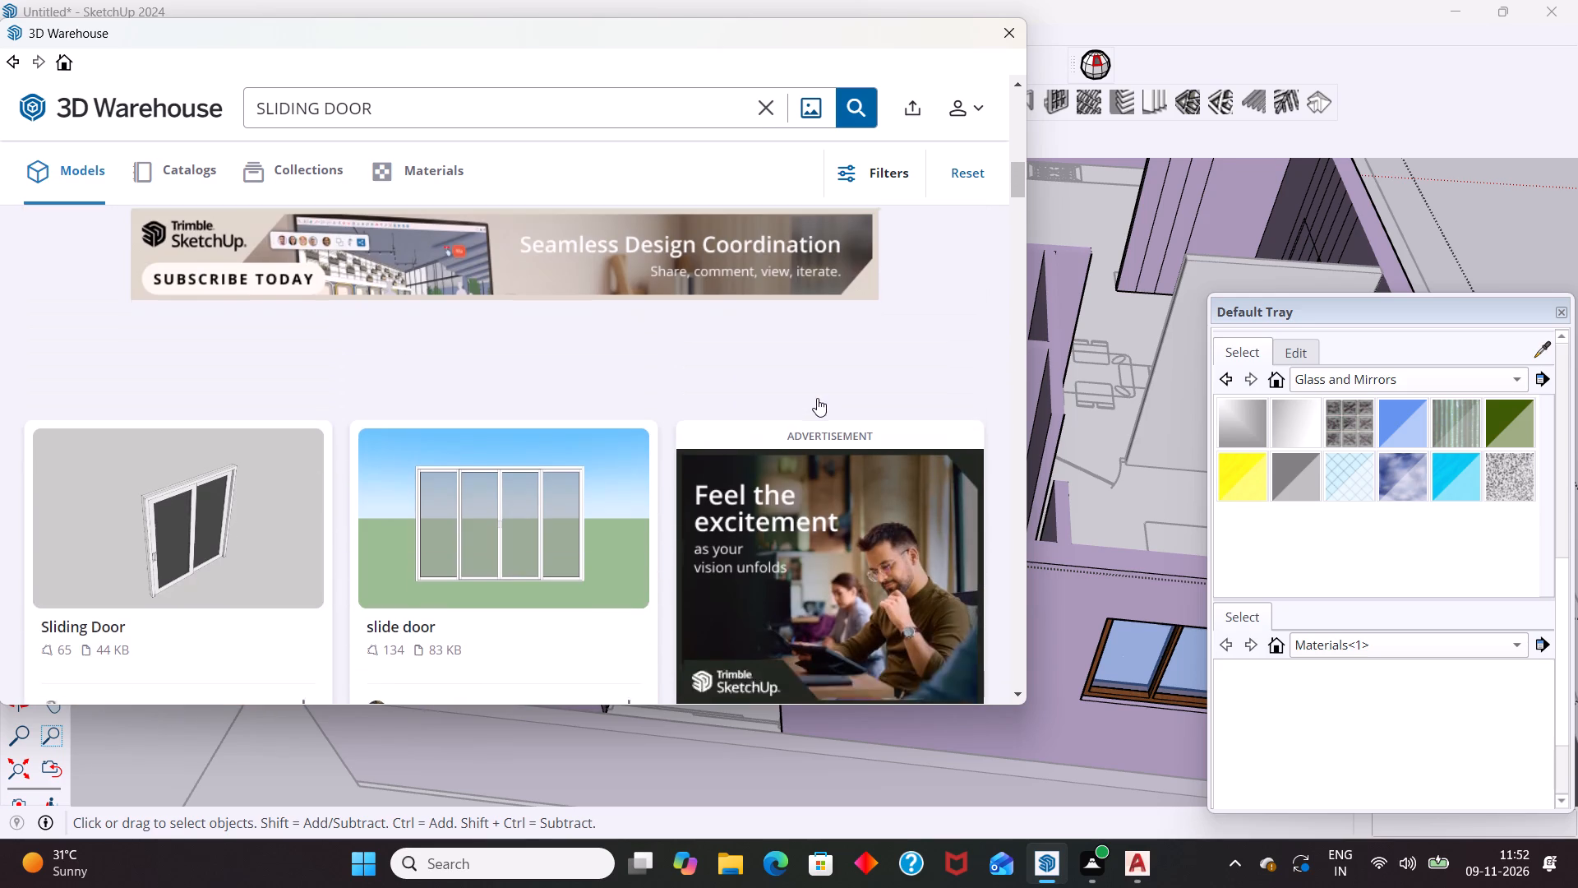
{"action": "scroll", "coordinate": [817, 398], "scroll_direction": "up", "scroll_amount": 4}
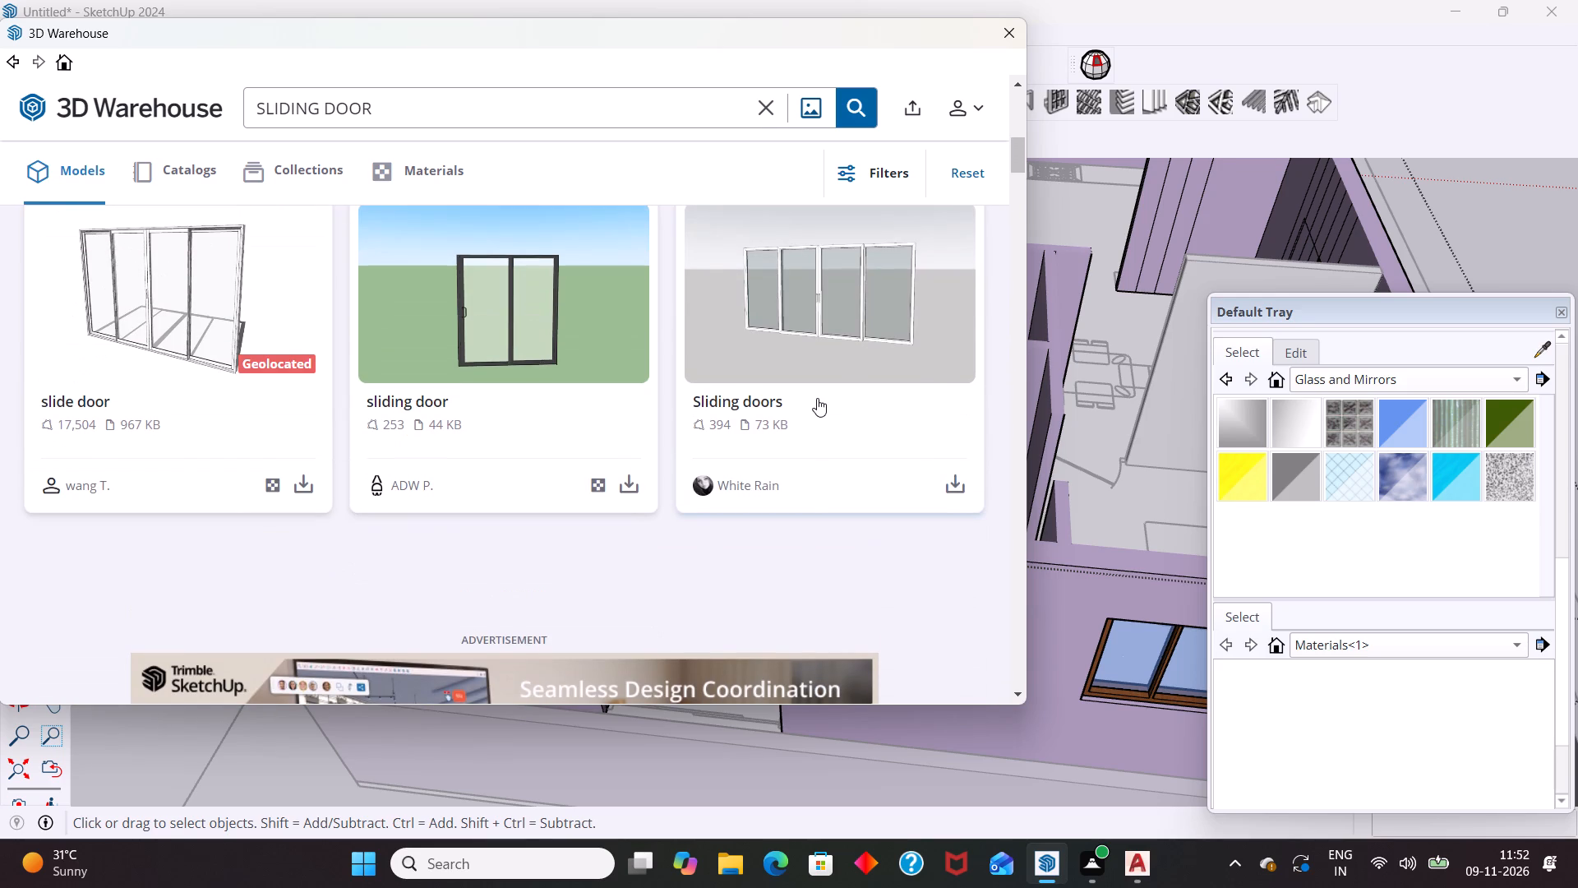
Download the dark-framed two-panel "sliding door" model (44 KB) into the house model, skipping the subscription offer.
{"action": "left_click", "coordinate": [636, 479]}
{"action": "scroll", "coordinate": [793, 335], "scroll_direction": "down", "scroll_amount": 6}
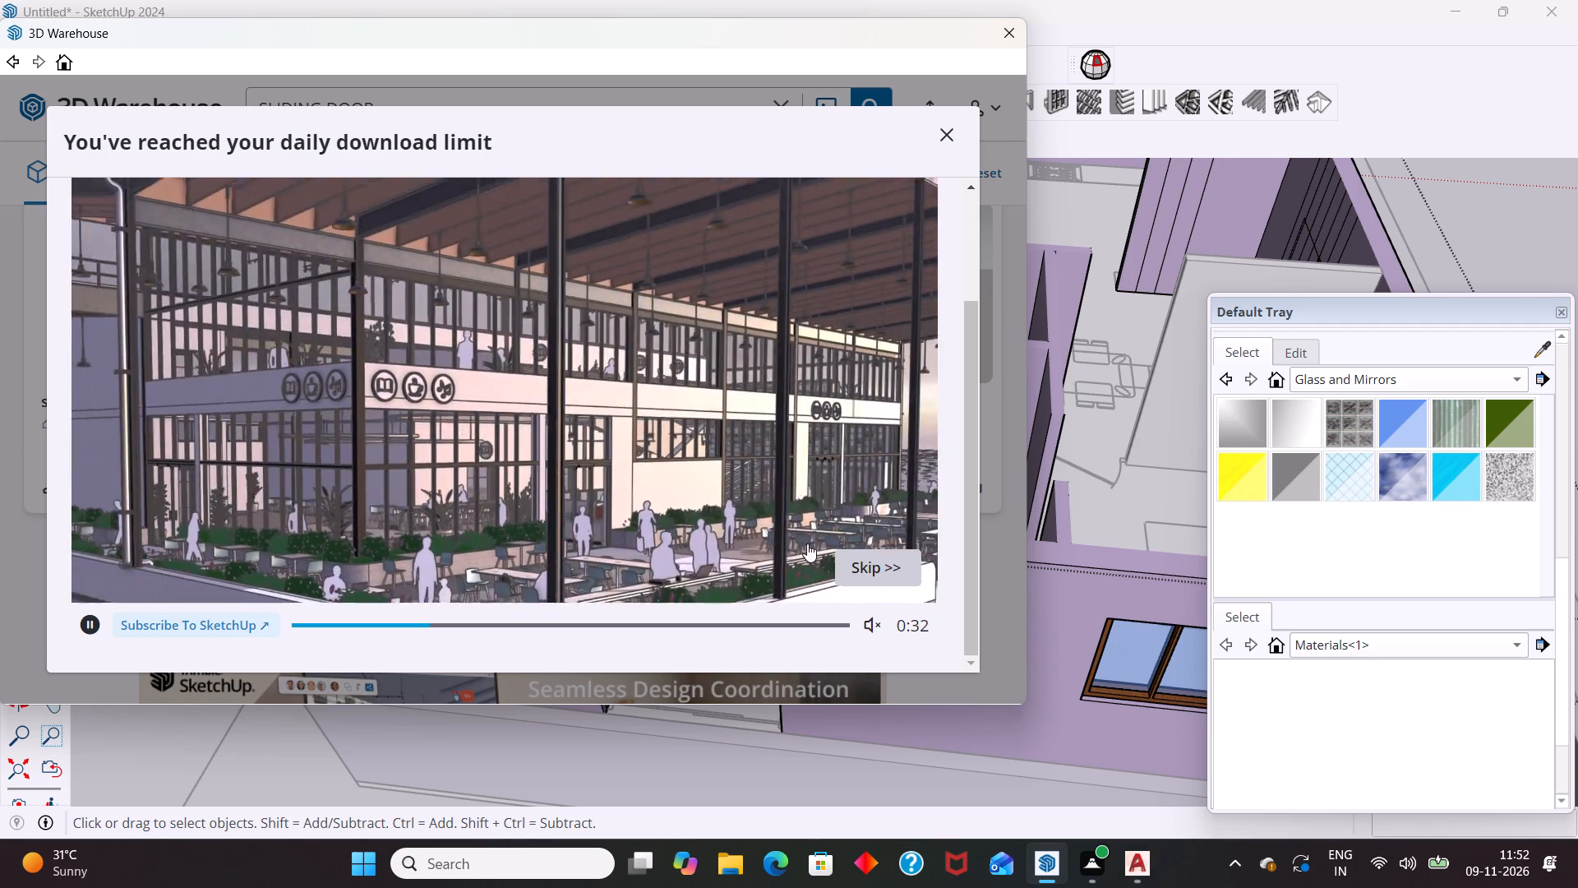
{"action": "left_click", "coordinate": [865, 568]}
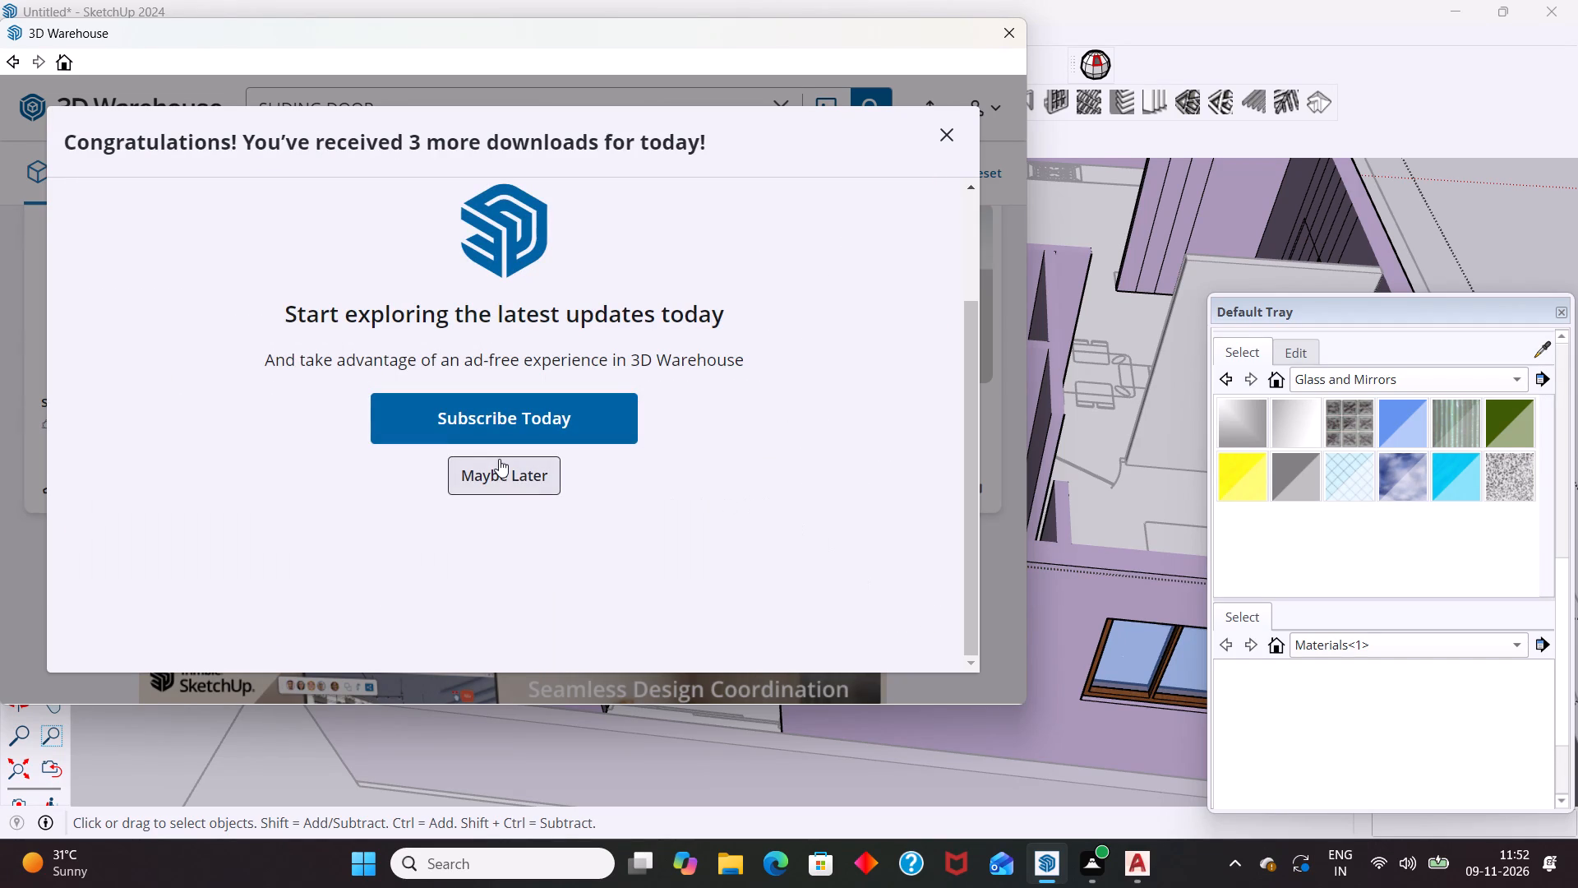
{"action": "left_click", "coordinate": [501, 459]}
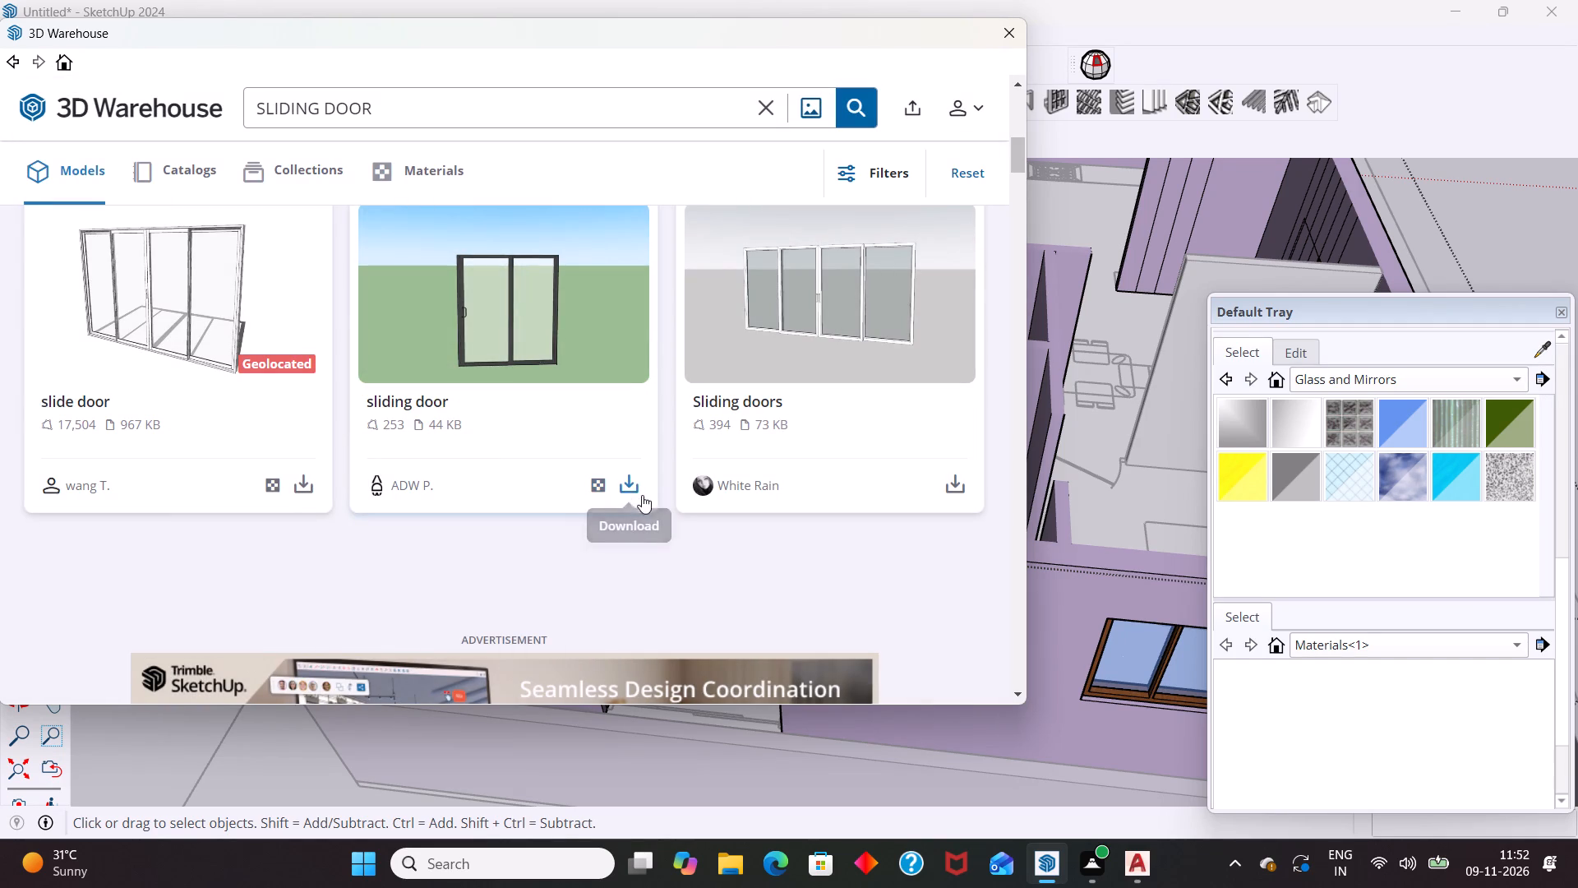
{"action": "left_click", "coordinate": [633, 489]}
{"action": "left_click", "coordinate": [448, 386]}
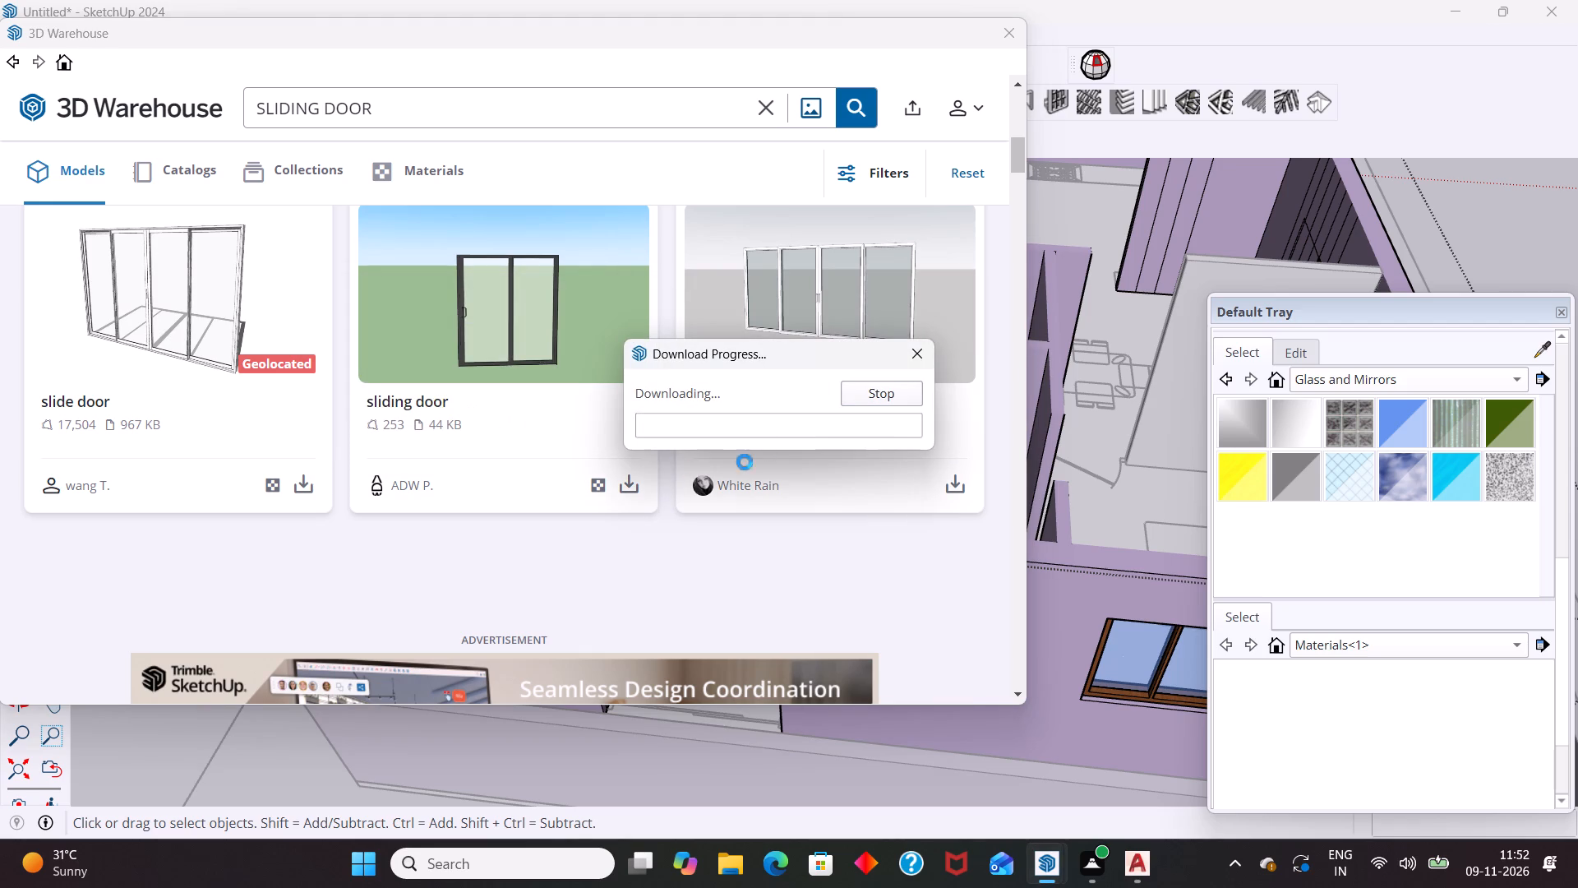
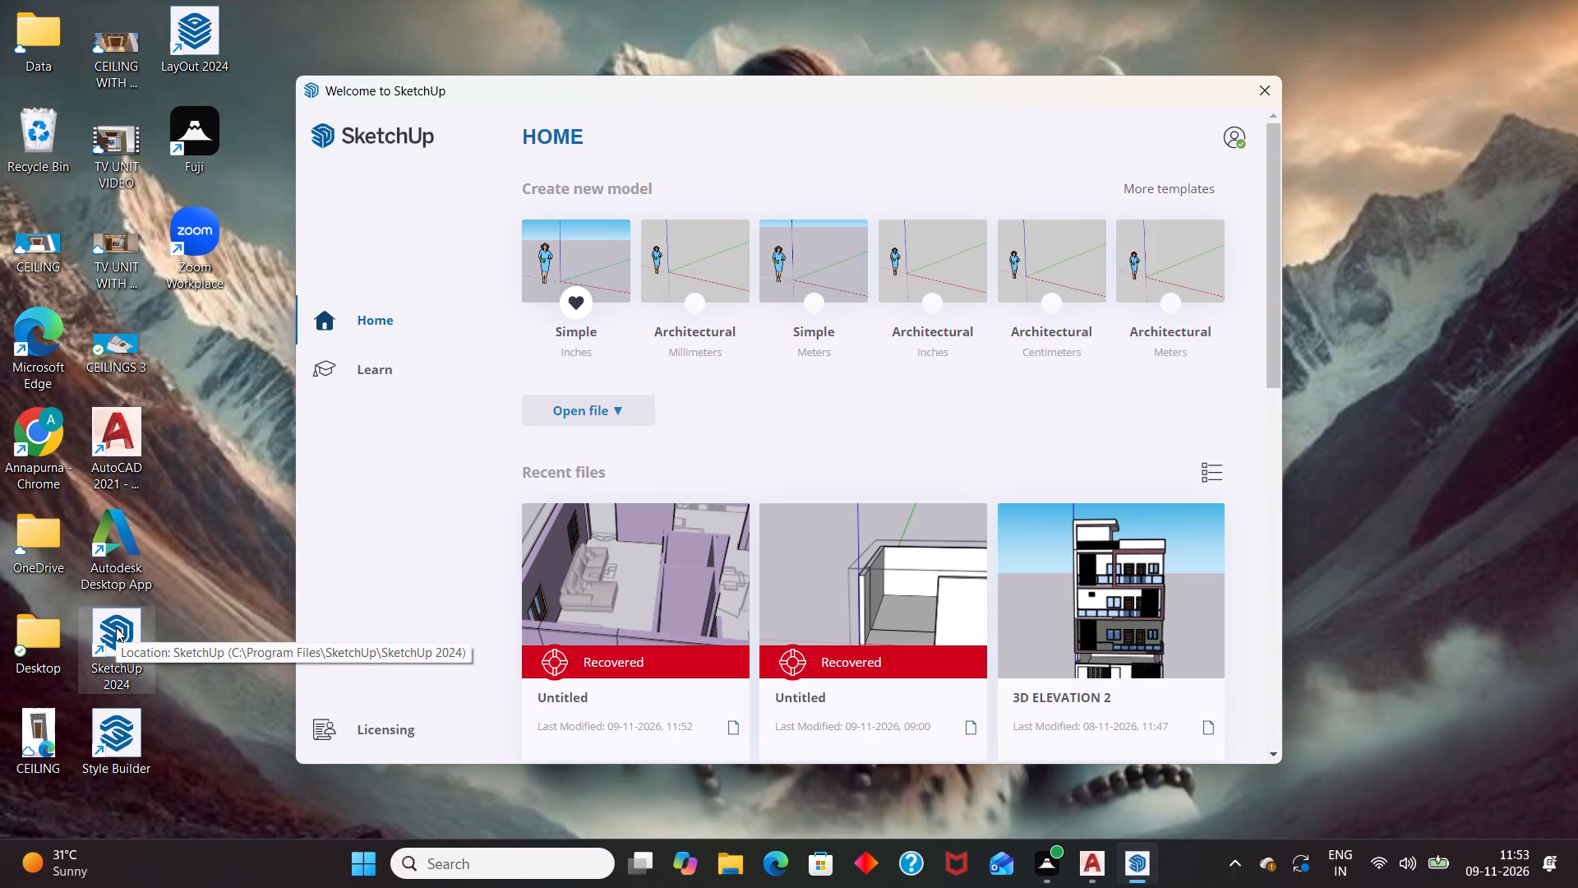
Open the recovered "Untitled" house model last modified 09-11-2026, 11:52 from the recent files.
{"action": "left_click", "coordinate": [664, 571]}
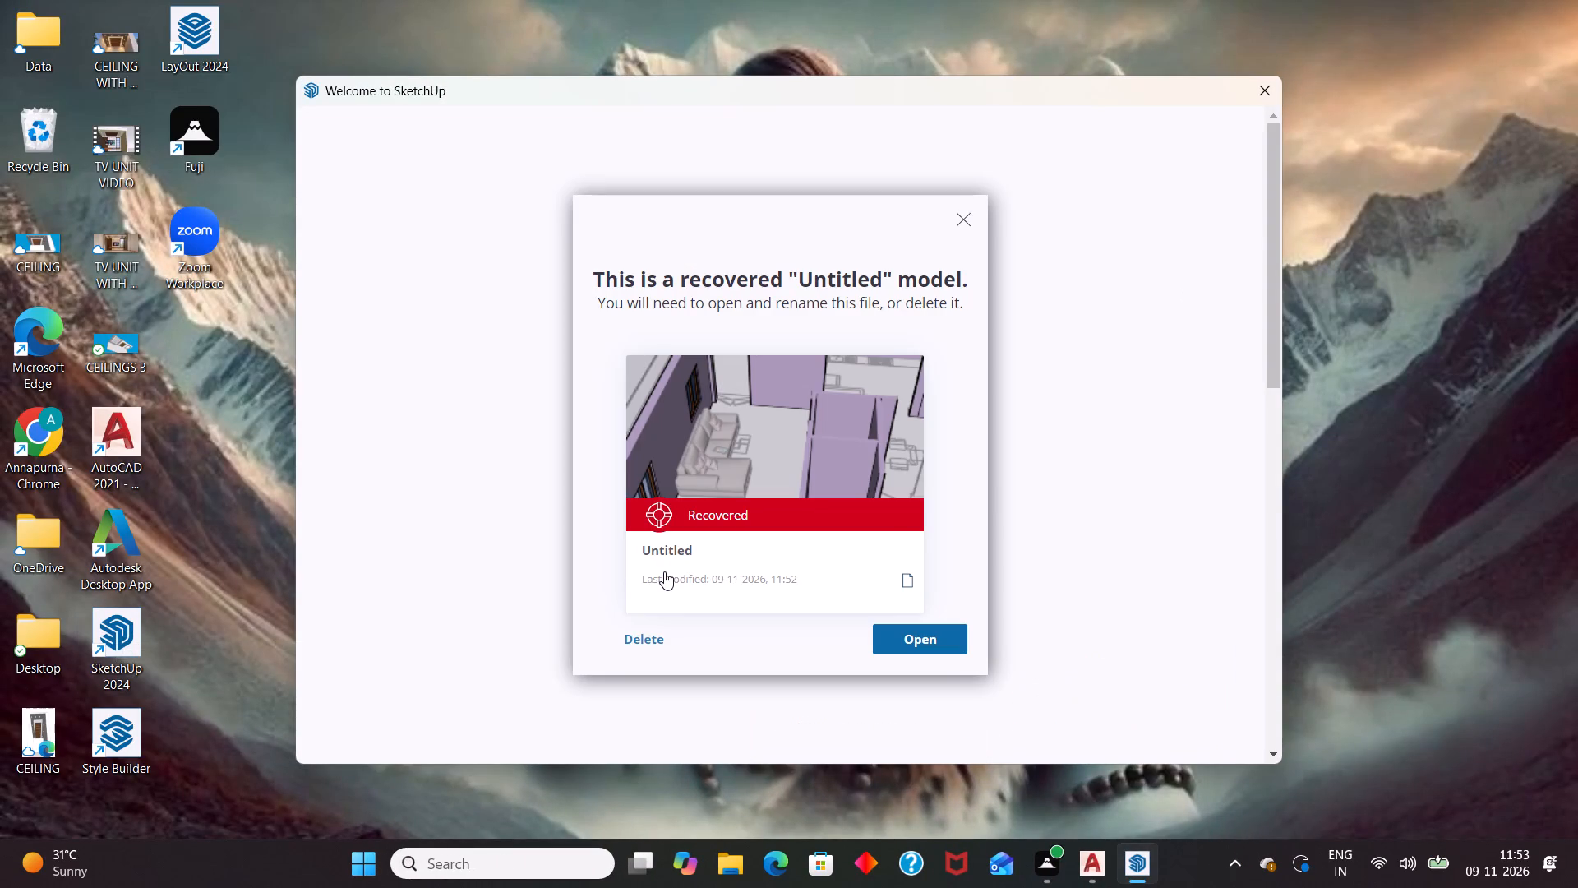
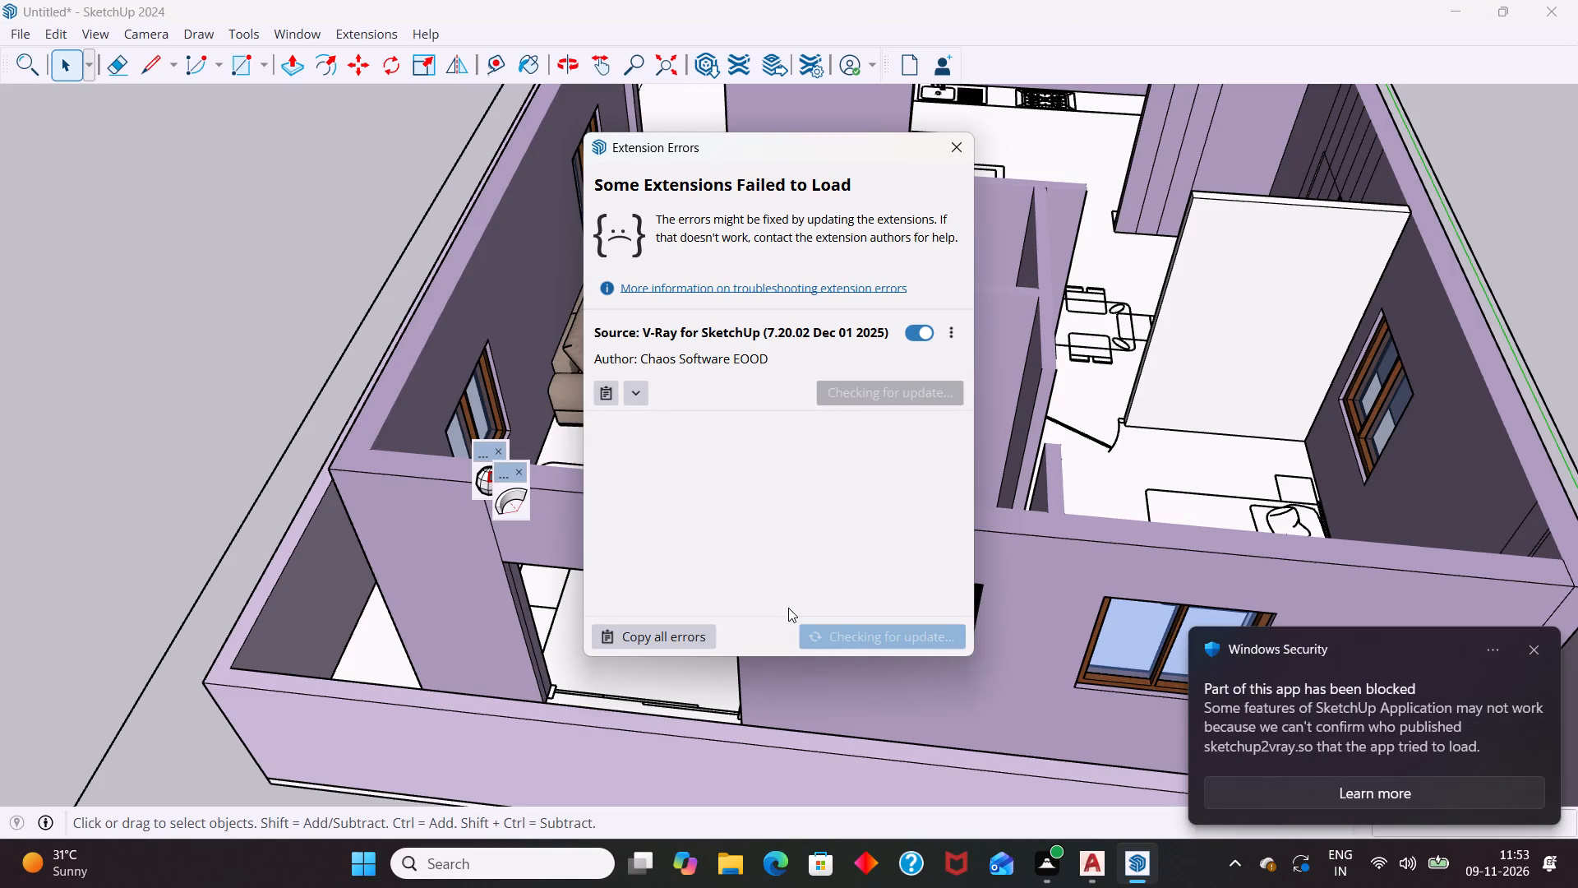
Dismiss the report of extensions that failed to load.
{"action": "left_click", "coordinate": [951, 156]}
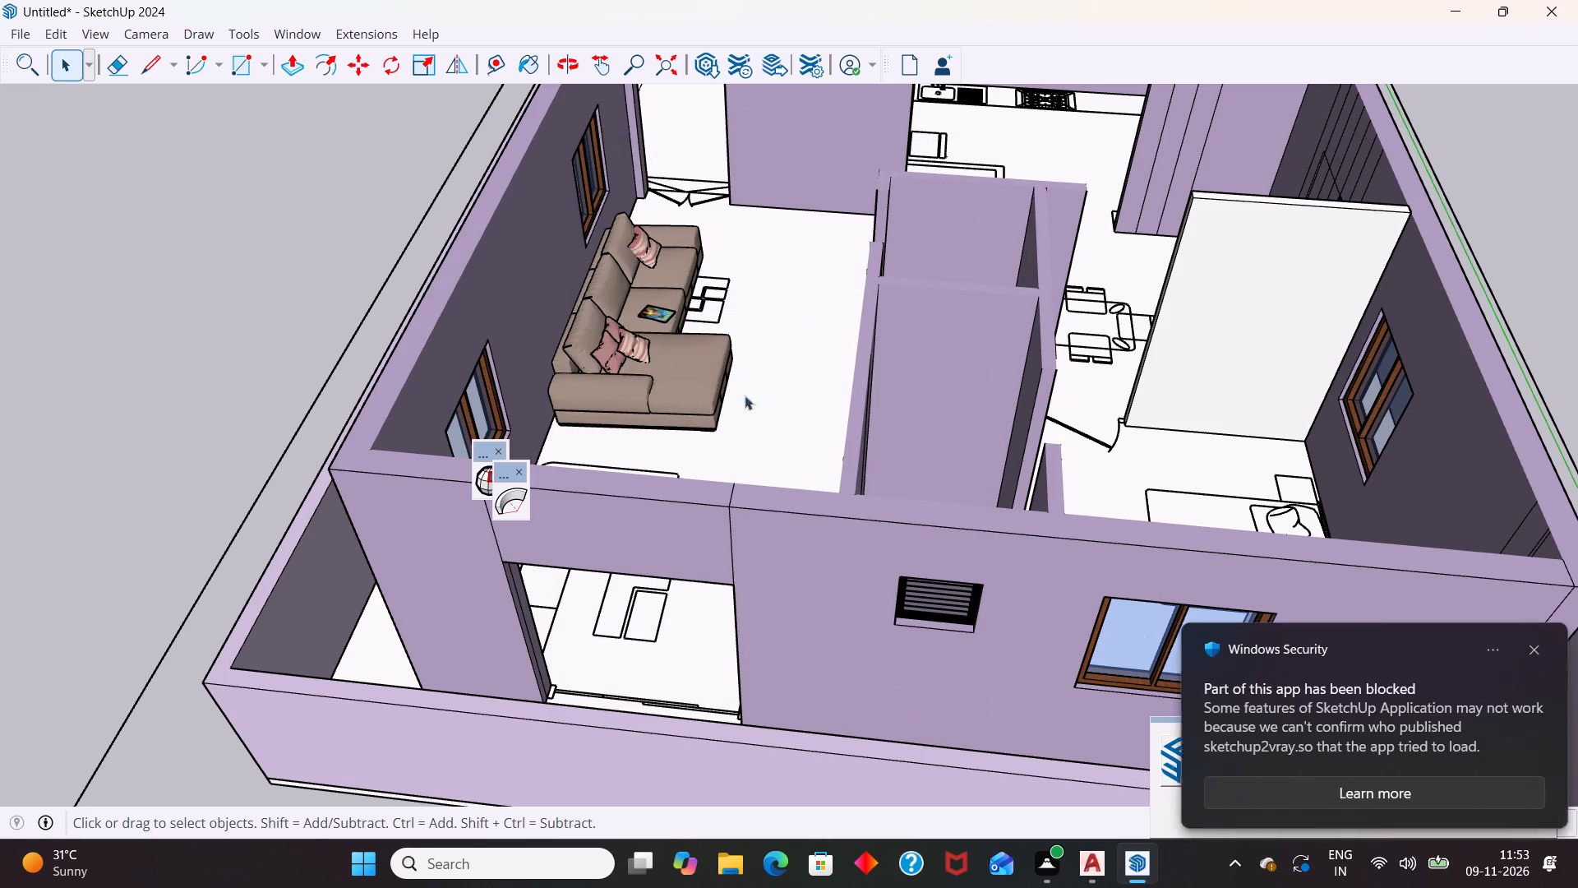
Hide the floating True Bend and Solid Inspector² toolbars.
{"action": "right_click", "coordinate": [1062, 23]}
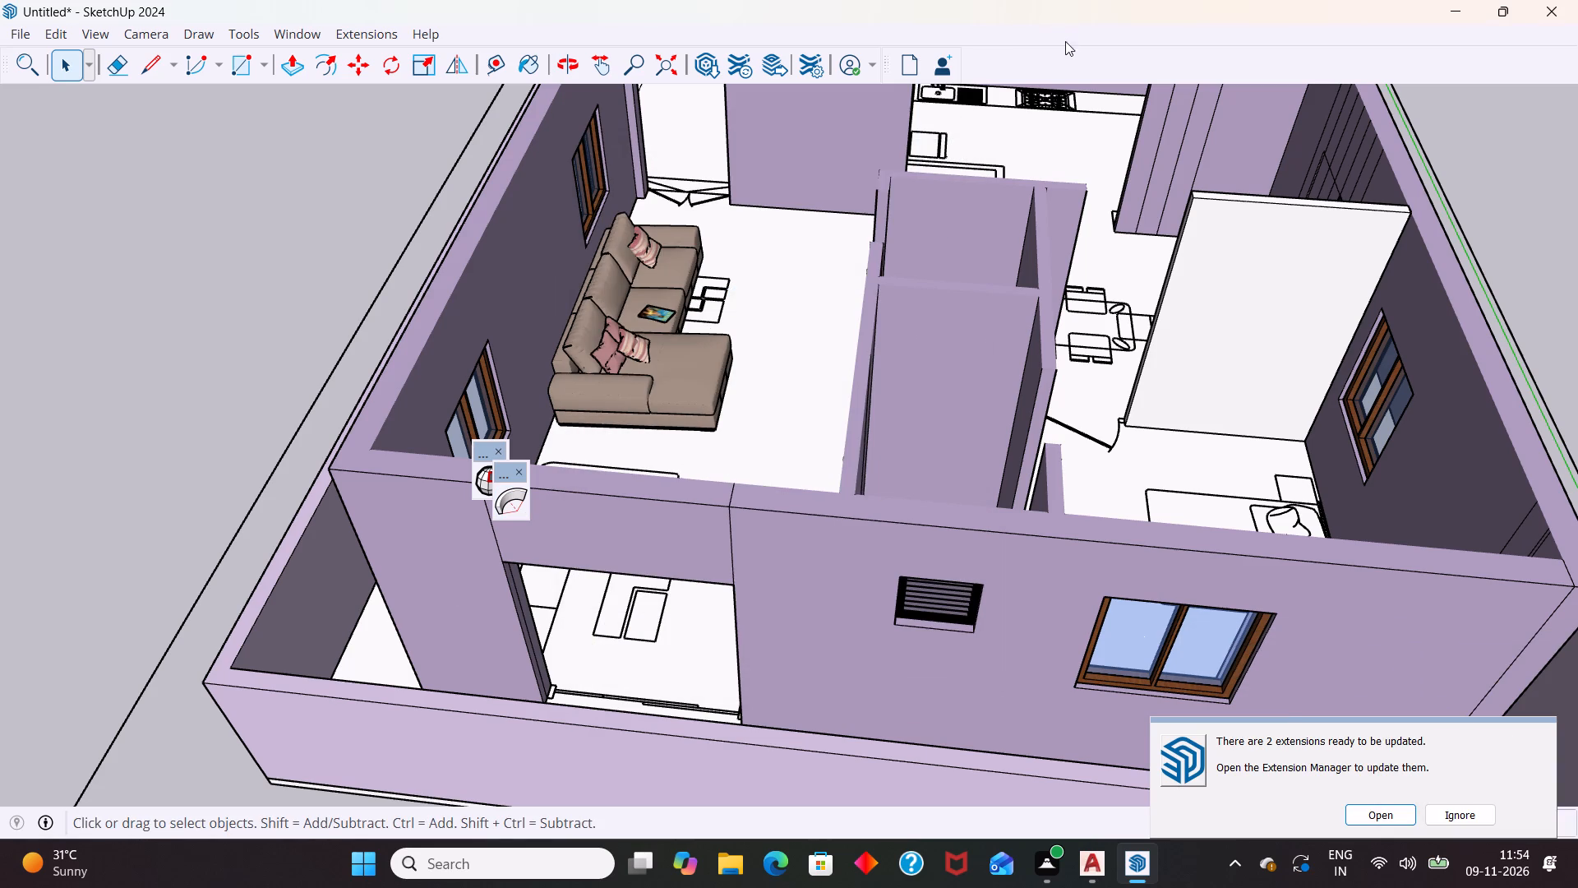
{"action": "right_click", "coordinate": [1068, 53]}
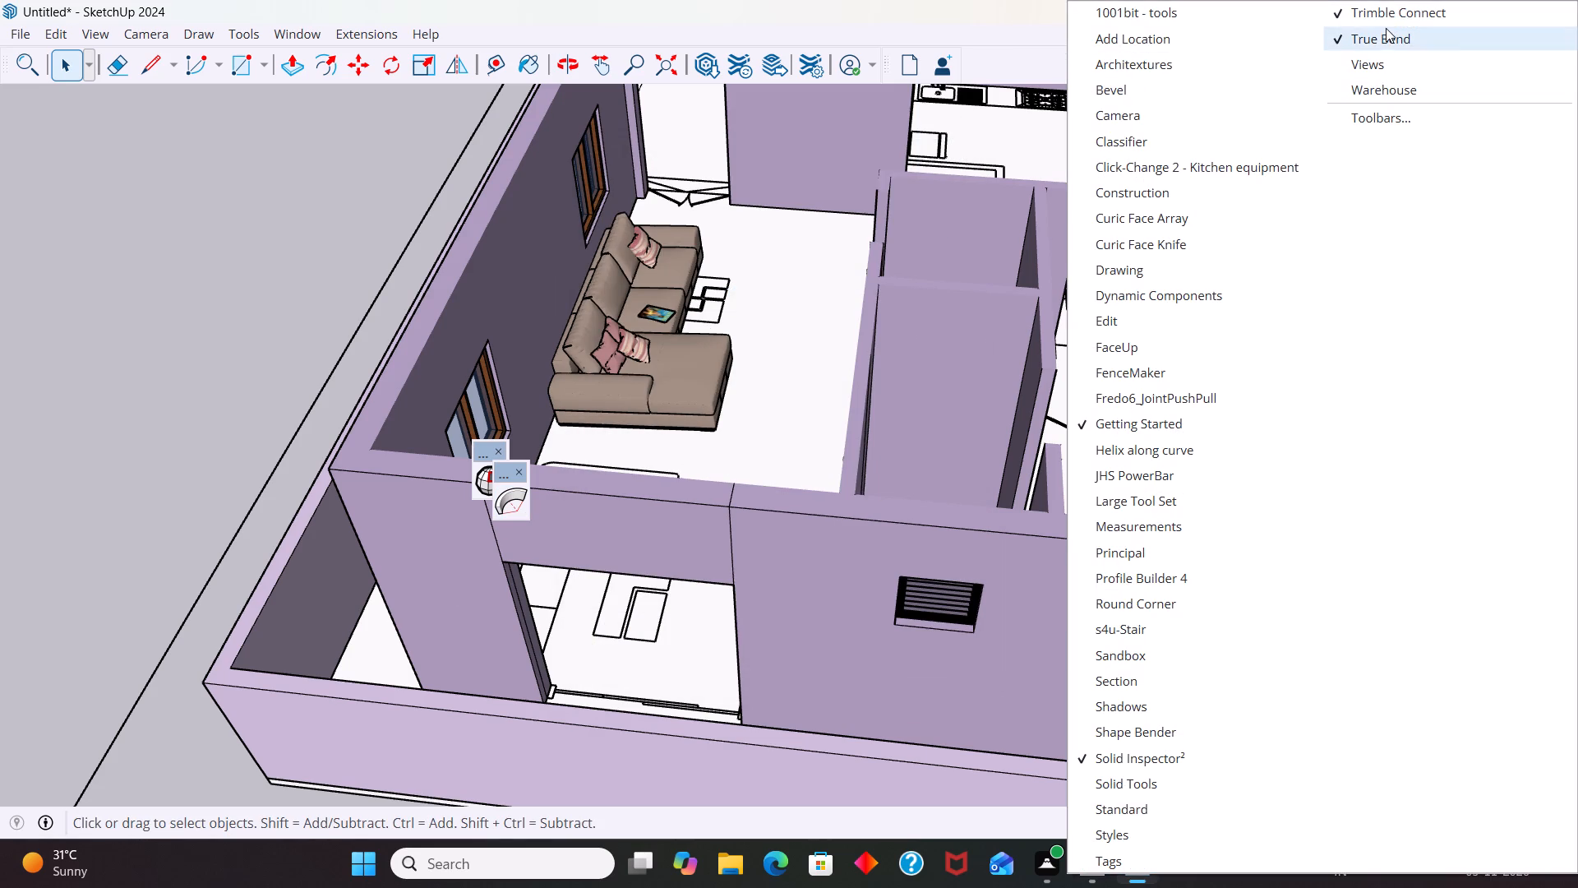
{"action": "left_click", "coordinate": [1386, 29]}
{"action": "right_click", "coordinate": [1210, 40]}
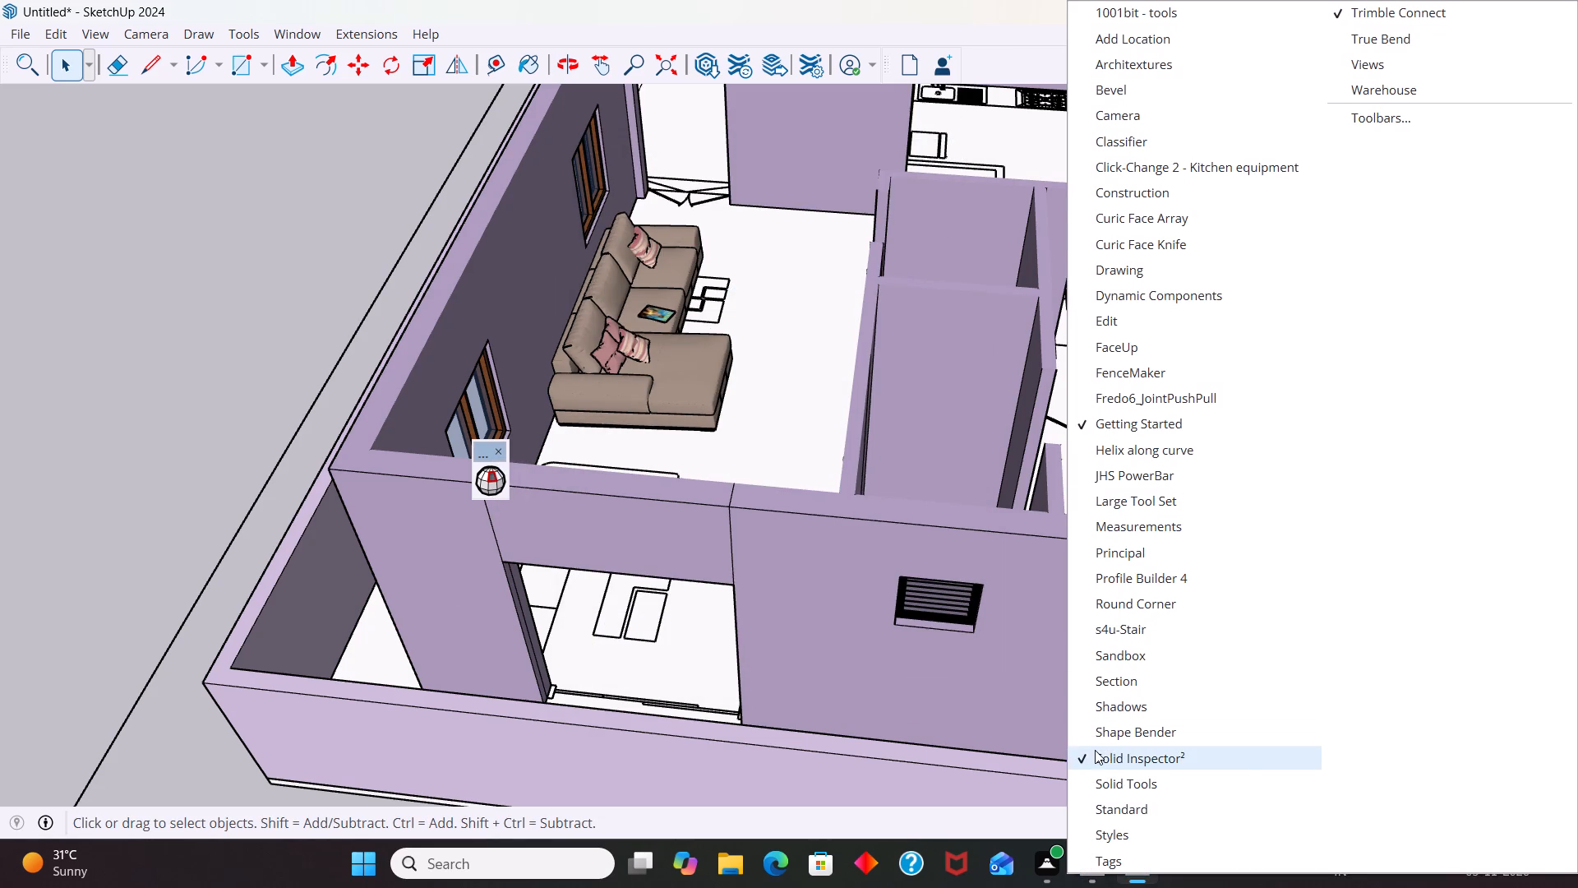
{"action": "left_click", "coordinate": [1093, 753]}
Examine the recovered house model all round, including the empty doorway in the outer wall beside the louvred vent.
{"action": "scroll", "coordinate": [1017, 627], "scroll_direction": "down", "scroll_amount": 7}
{"action": "scroll", "coordinate": [901, 613], "scroll_direction": "down", "scroll_amount": 5}
{"action": "middle_click_drag", "start_coordinate": [933, 631], "coordinate": [993, 581]}
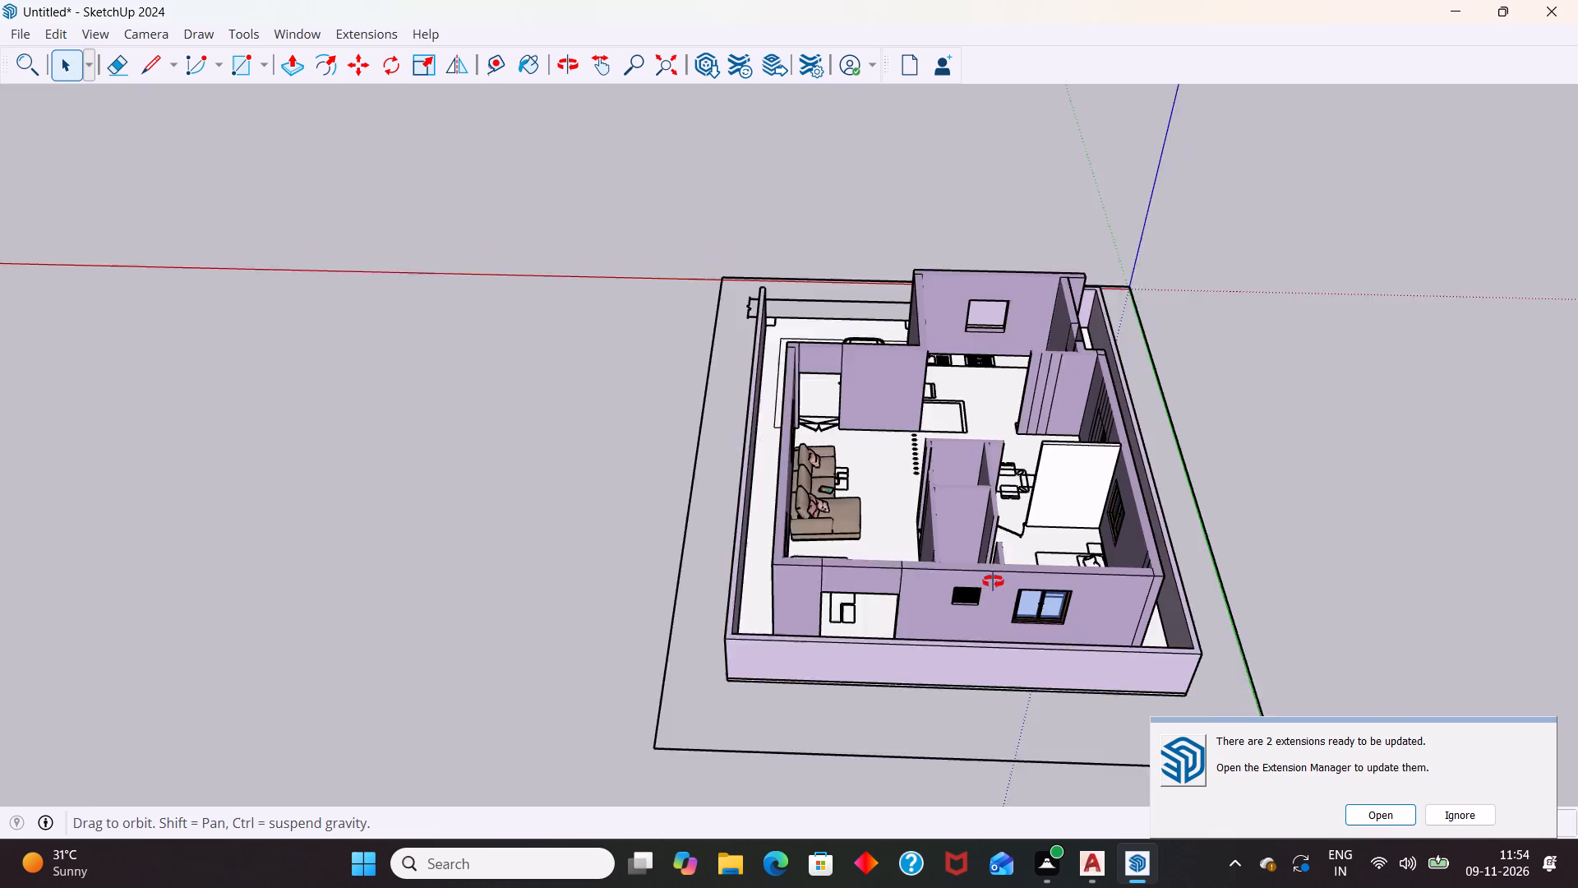
{"action": "middle_click_drag", "start_coordinate": [993, 581], "coordinate": [1035, 505]}
{"action": "scroll", "coordinate": [911, 612], "scroll_direction": "up", "scroll_amount": 5}
{"action": "middle_click_drag", "start_coordinate": [930, 633], "coordinate": [788, 684]}
{"action": "scroll", "coordinate": [740, 617], "scroll_direction": "up", "scroll_amount": 6}
{"action": "middle_click_drag", "start_coordinate": [768, 625], "coordinate": [745, 707]}
{"action": "scroll", "coordinate": [742, 707], "scroll_direction": "up", "scroll_amount": 3}
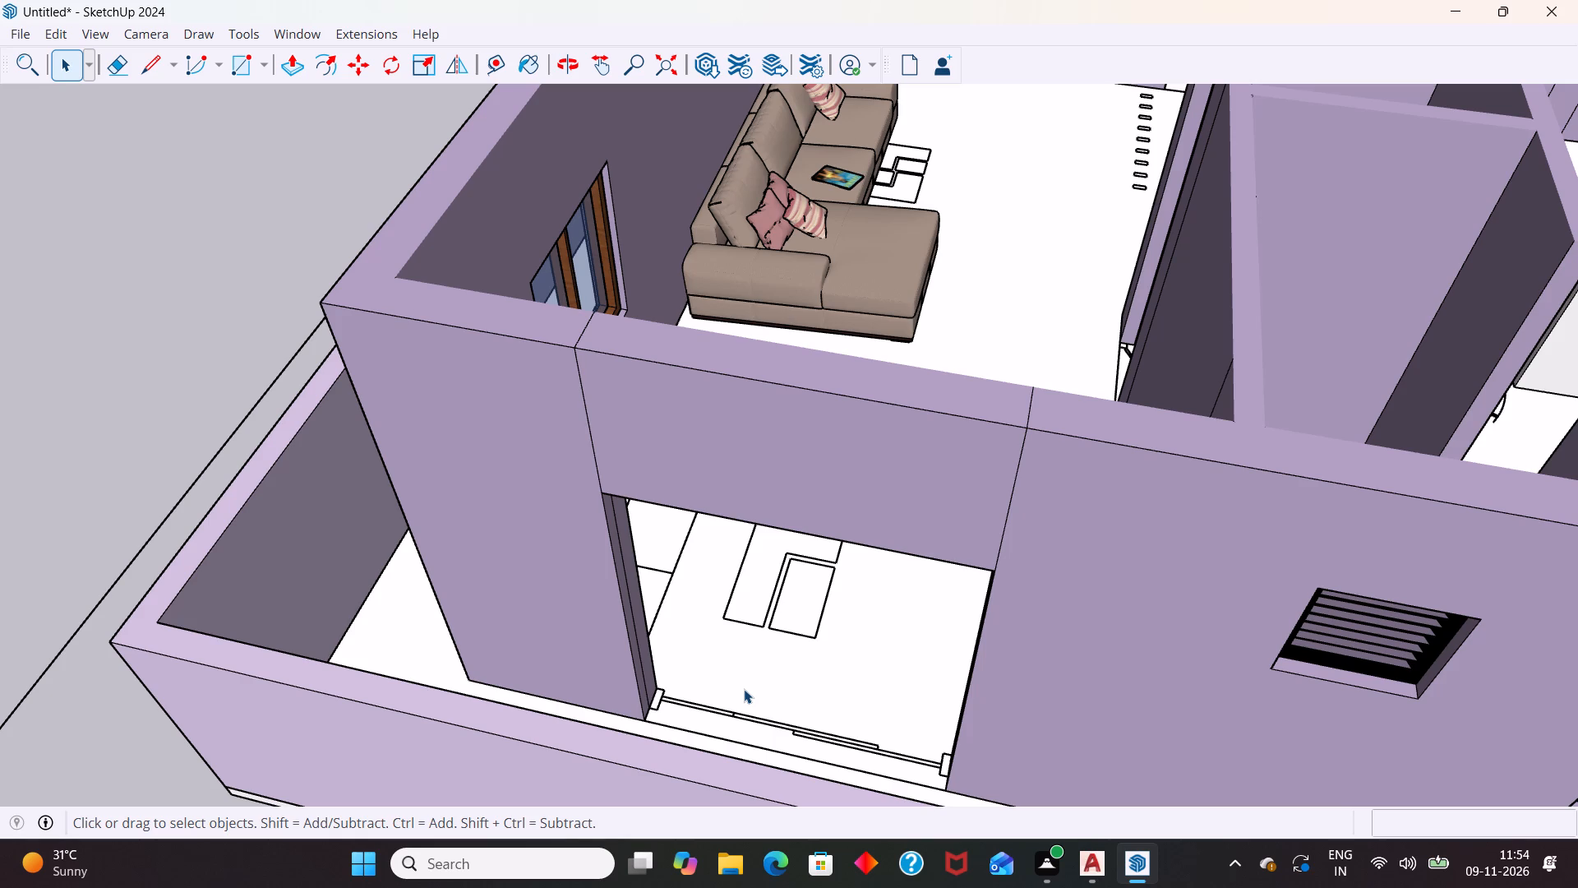
{"action": "scroll", "coordinate": [681, 485], "scroll_direction": "down", "scroll_amount": 11}
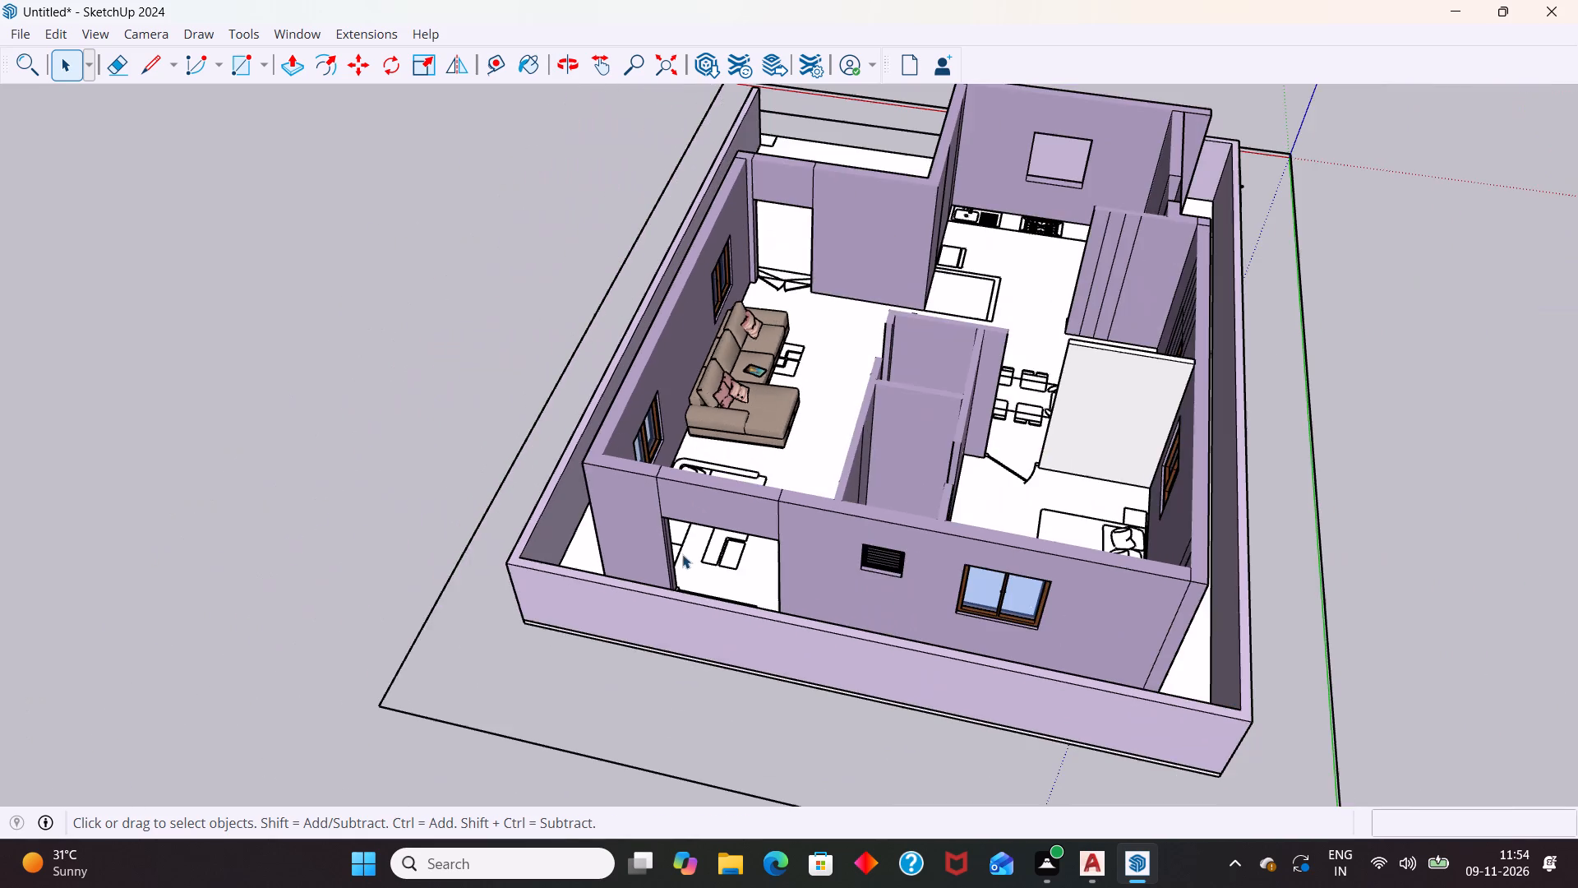
{"action": "middle_click_drag", "start_coordinate": [680, 589], "coordinate": [796, 524]}
{"action": "scroll", "coordinate": [790, 506], "scroll_direction": "down", "scroll_amount": 3}
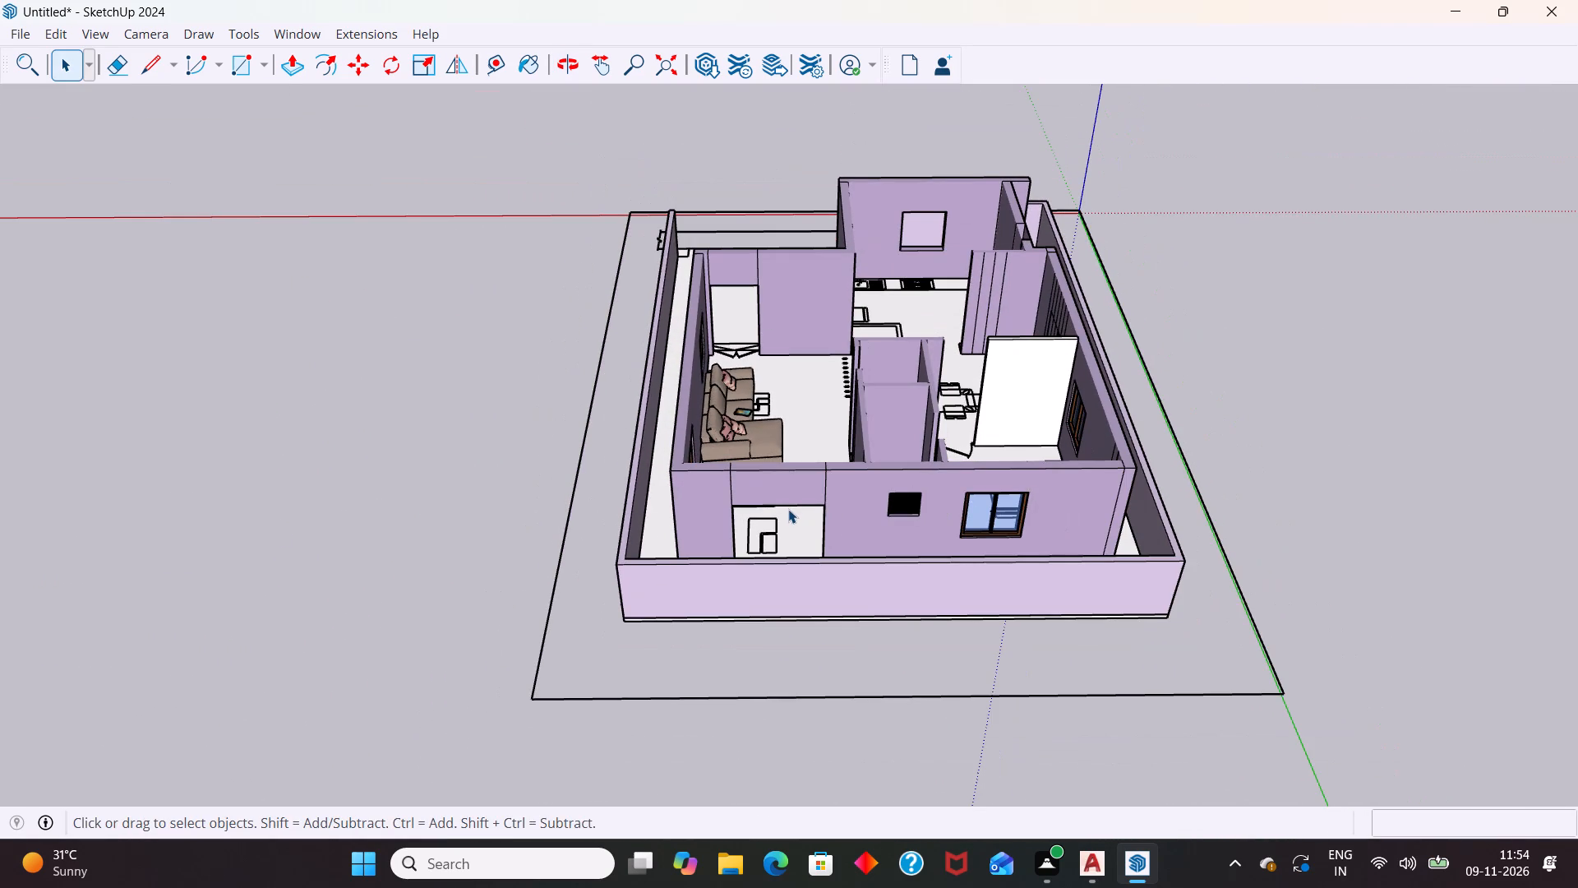
Save the model in the Documents folder as 3D HOUSE.
{"action": "key", "text": "ctrl+s"}
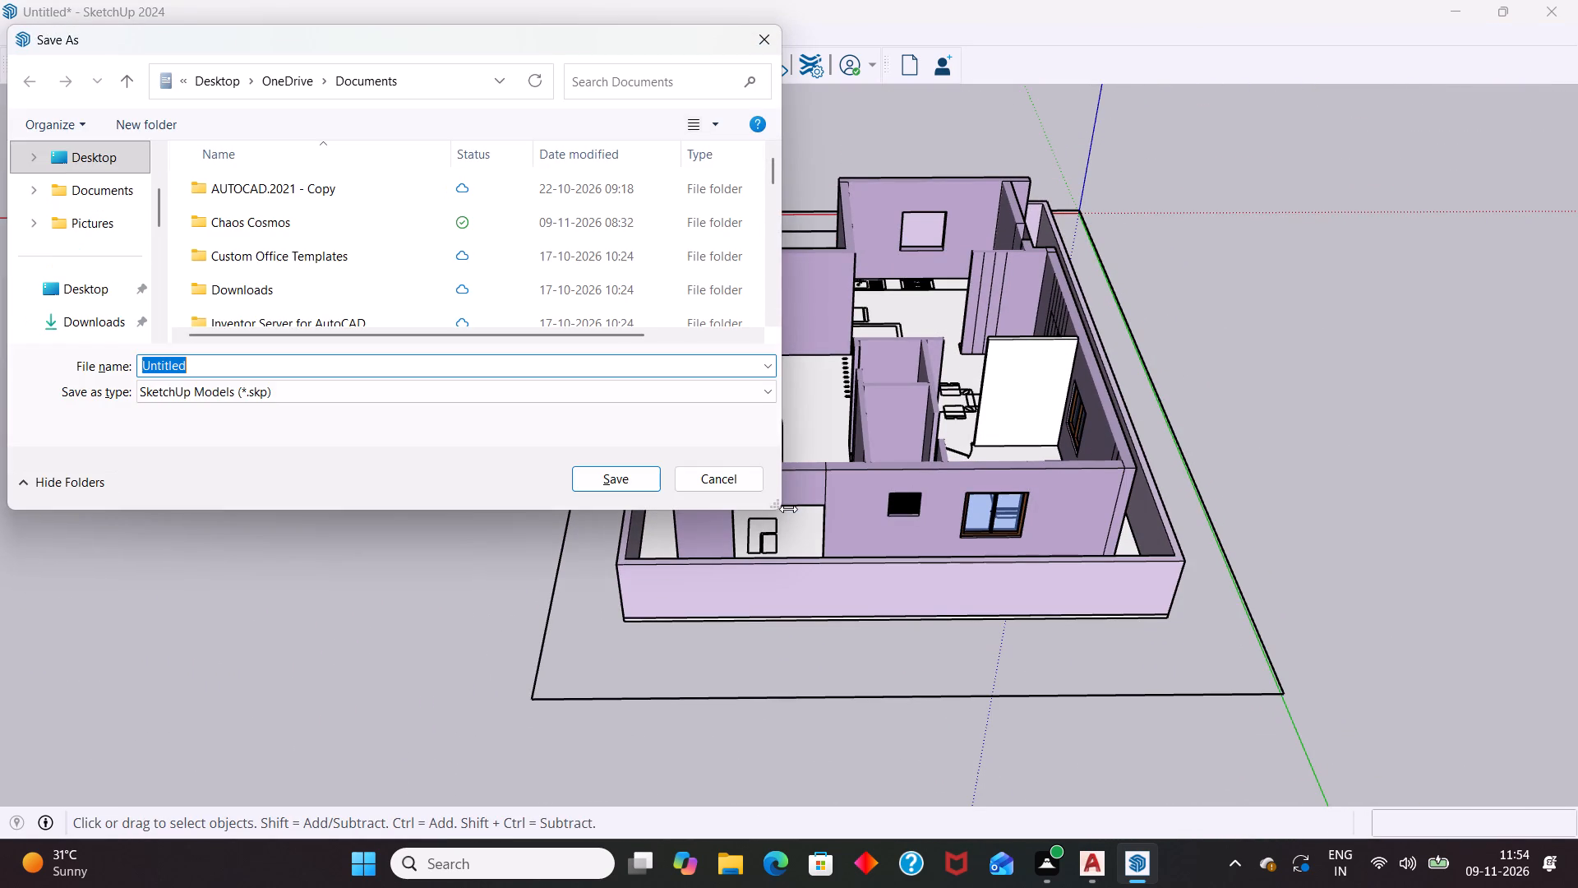
{"action": "key", "text": "BackSpace"}
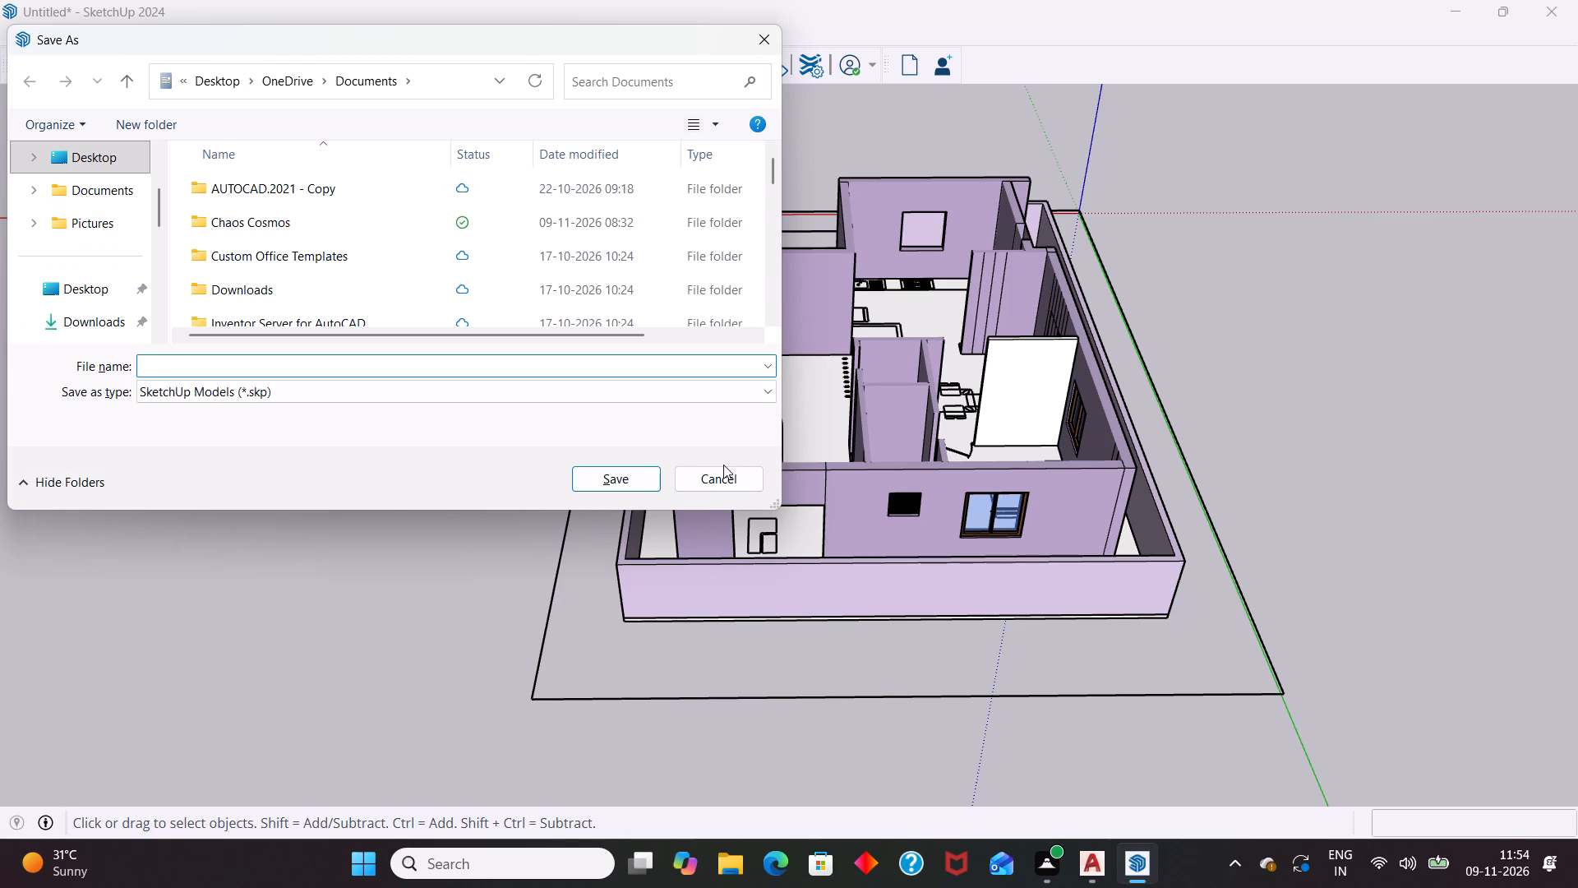
{"action": "type", "text": "3D HOUSR"}
{"action": "key", "text": "BackSpace"}
{"action": "key", "text": "e"}
{"action": "key", "text": "Return"}
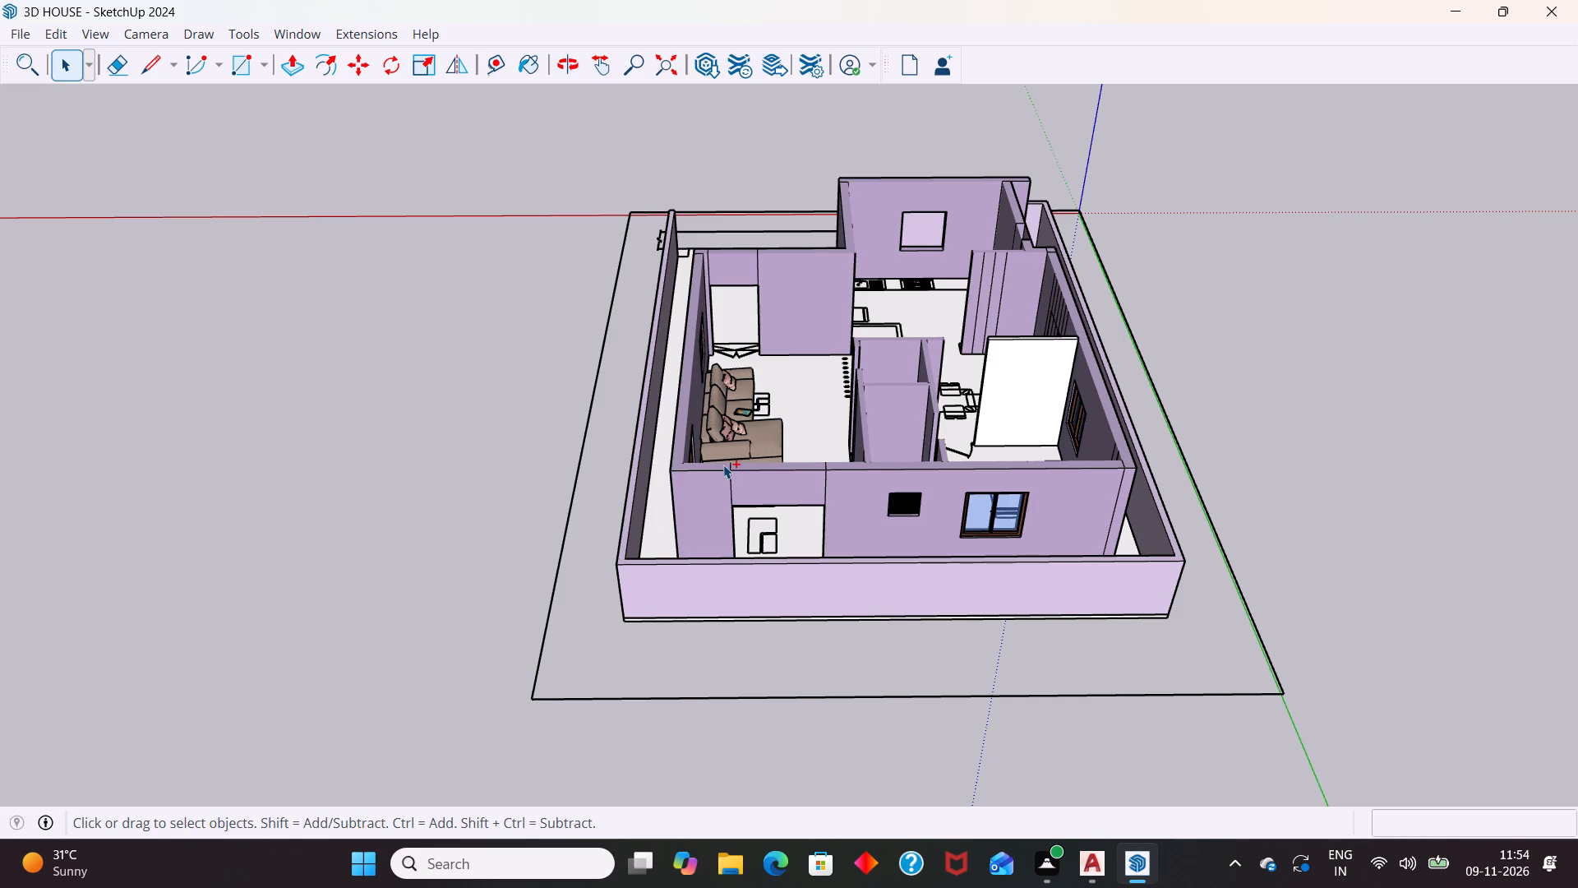
Show the Large Tool Set toolbar.
{"action": "right_click", "coordinate": [1160, 70]}
{"action": "left_click", "coordinate": [1116, 495]}
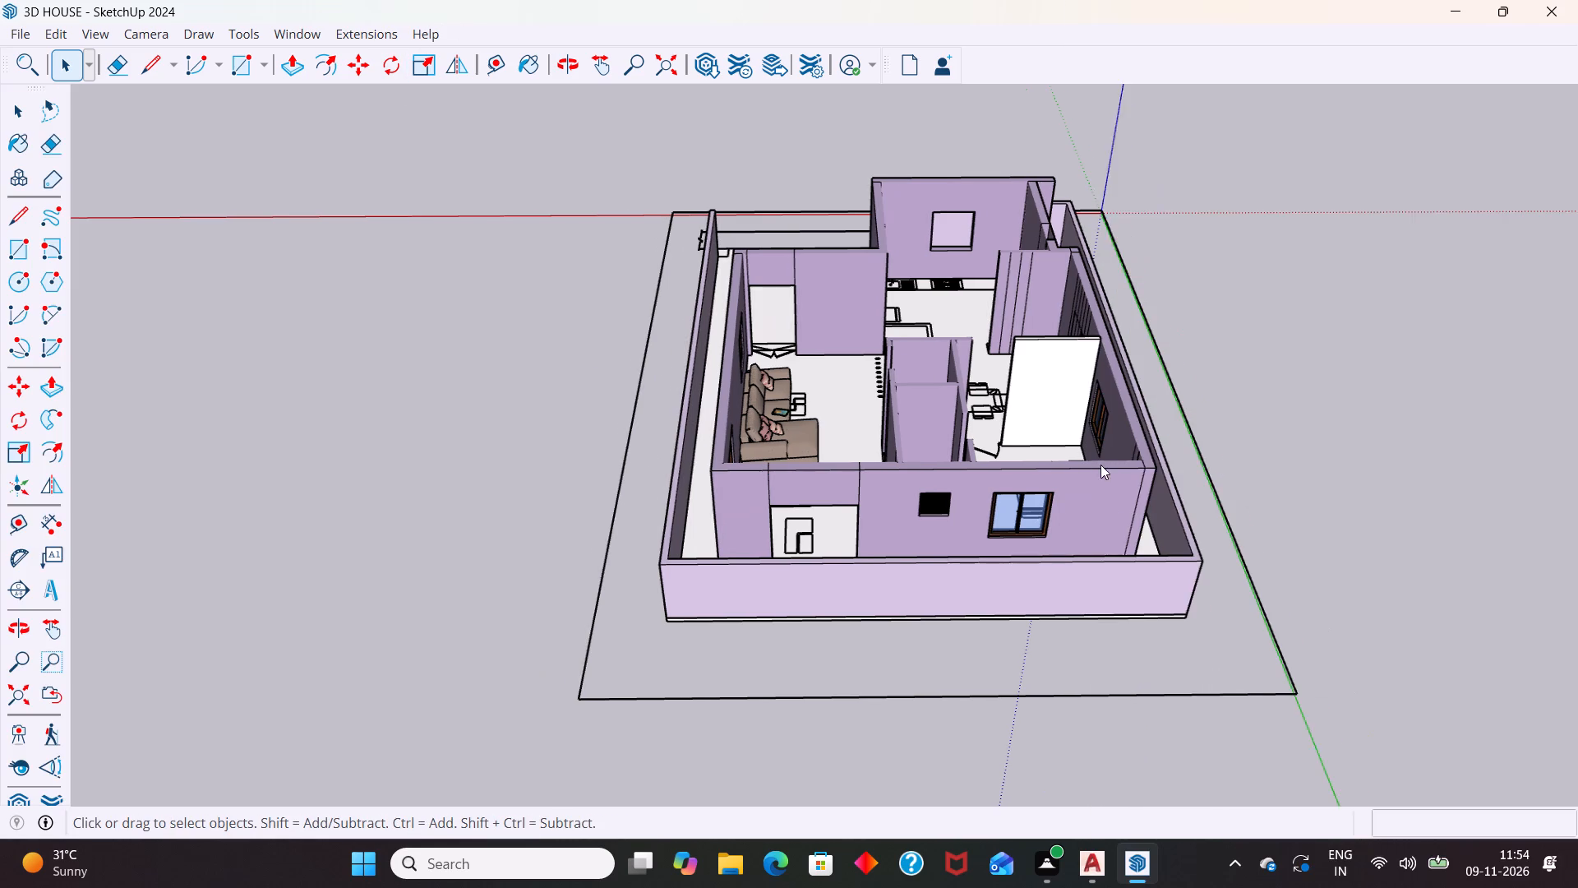
Search 3D Warehouse for SLIDING DOOR.
{"action": "left_click", "coordinate": [715, 67]}
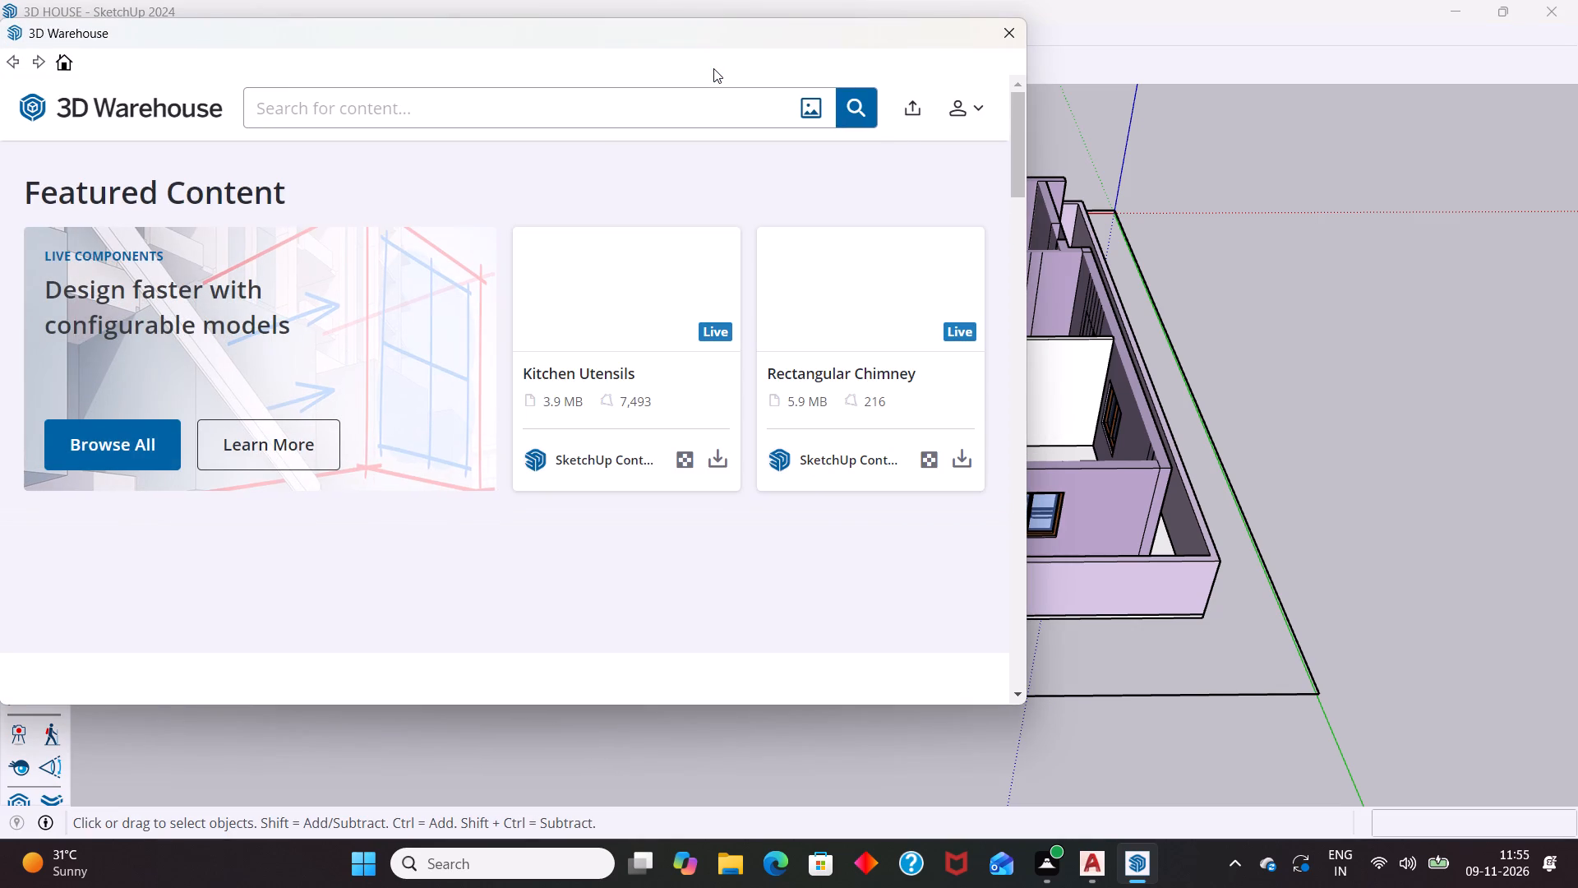
{"action": "left_click", "coordinate": [678, 98]}
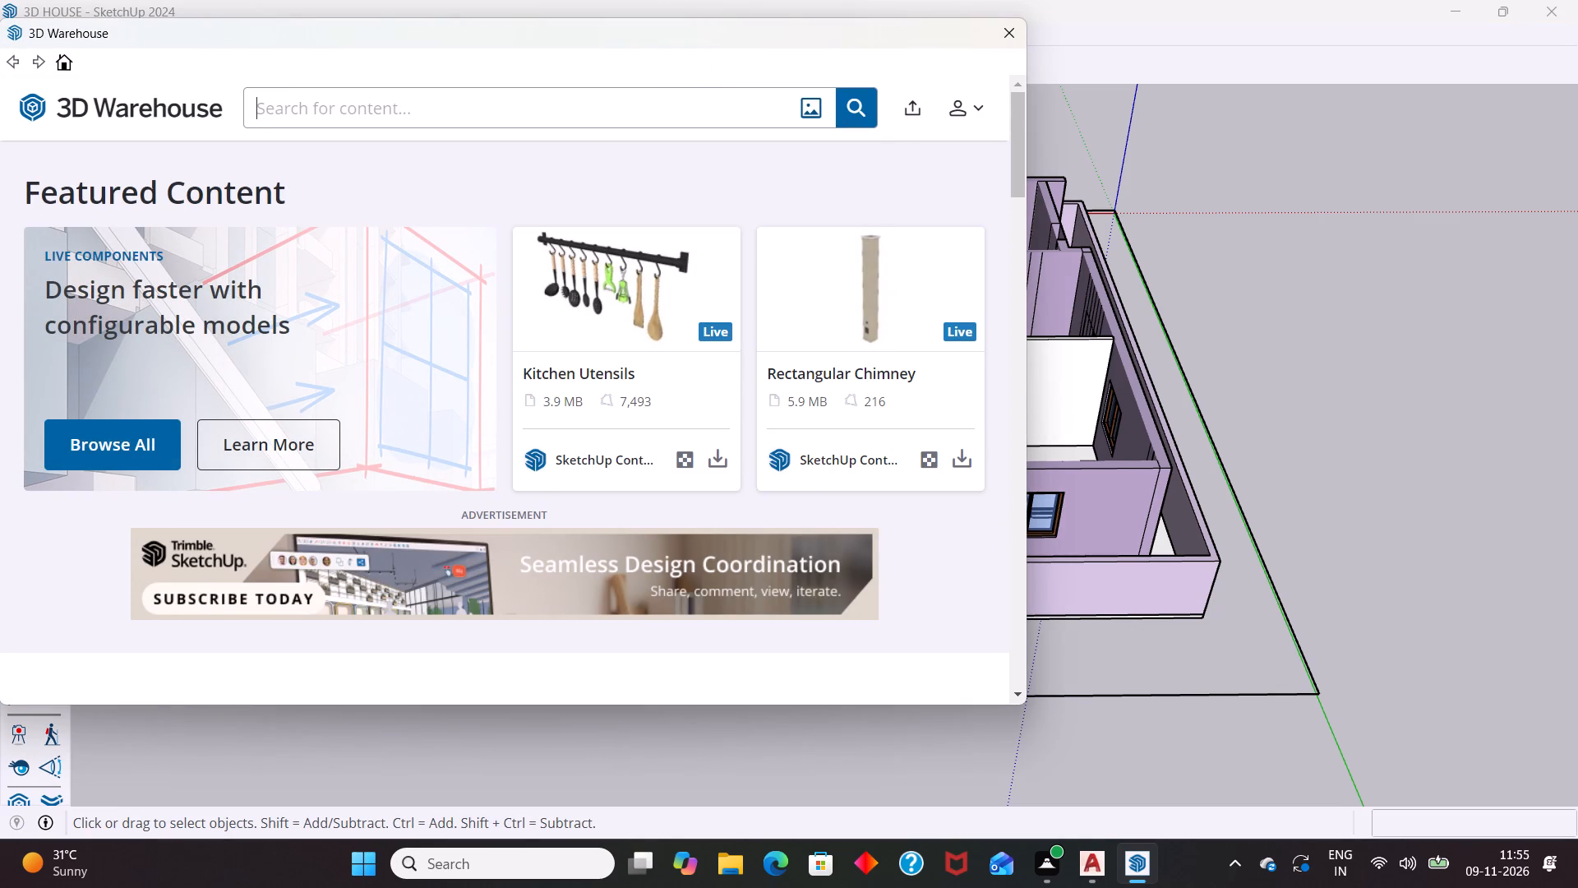
{"action": "type", "text": "SLID"}
{"action": "type", "text": "ING DOOR"}
{"action": "key", "text": "Return"}
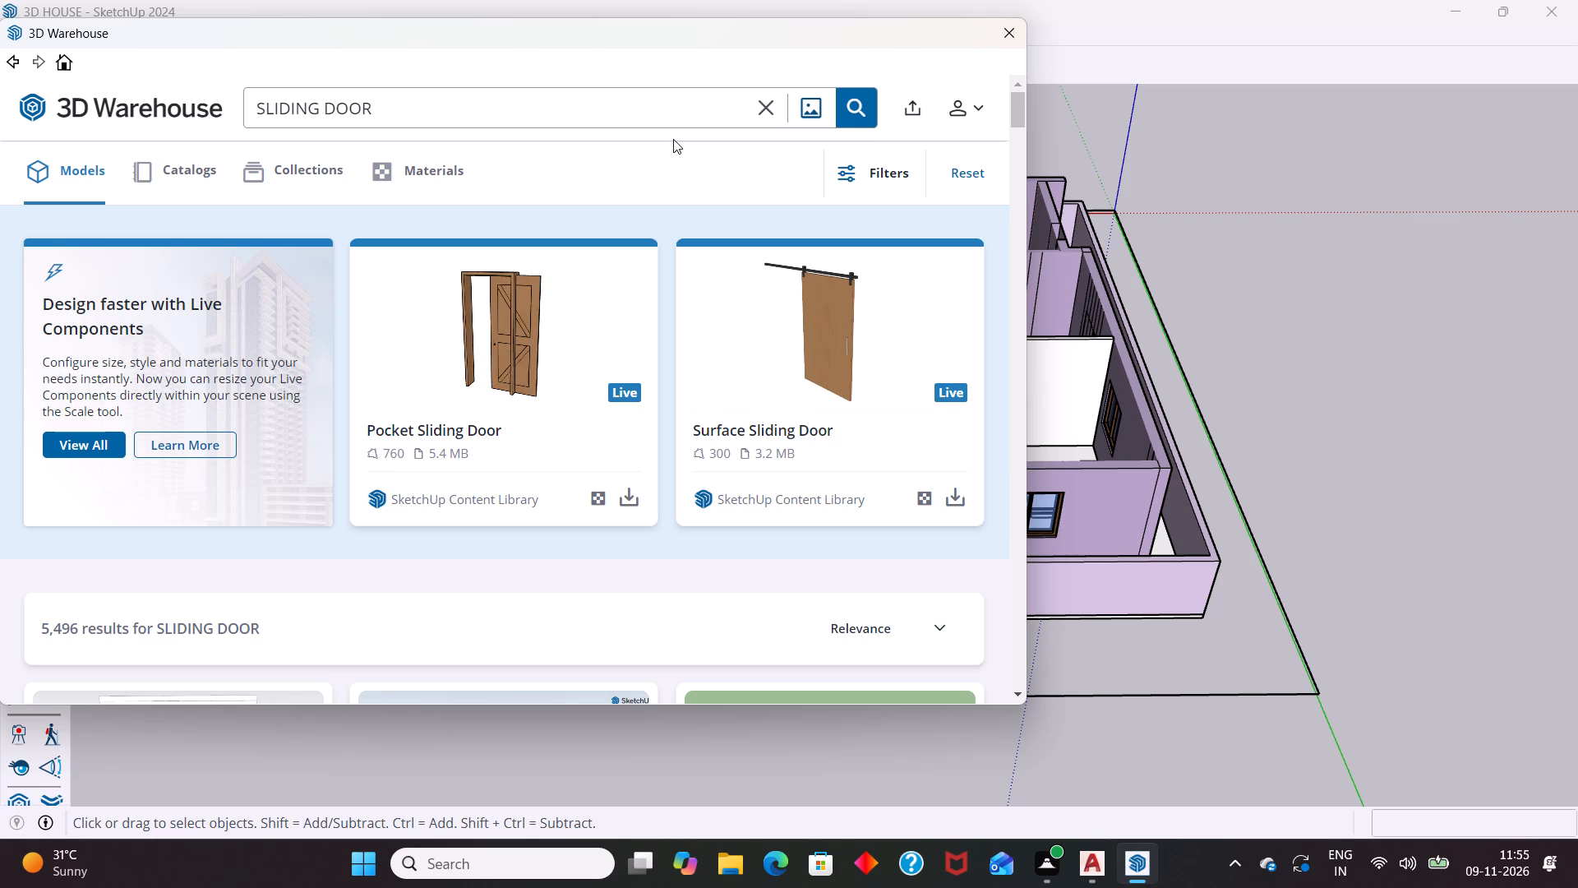
Load the dark-framed two-panel 44 KB "sliding door" directly into the model and place it in the empty outer-wall doorway.
{"action": "scroll", "coordinate": [669, 149], "scroll_direction": "down", "scroll_amount": 4}
{"action": "scroll", "coordinate": [615, 353], "scroll_direction": "down", "scroll_amount": 2}
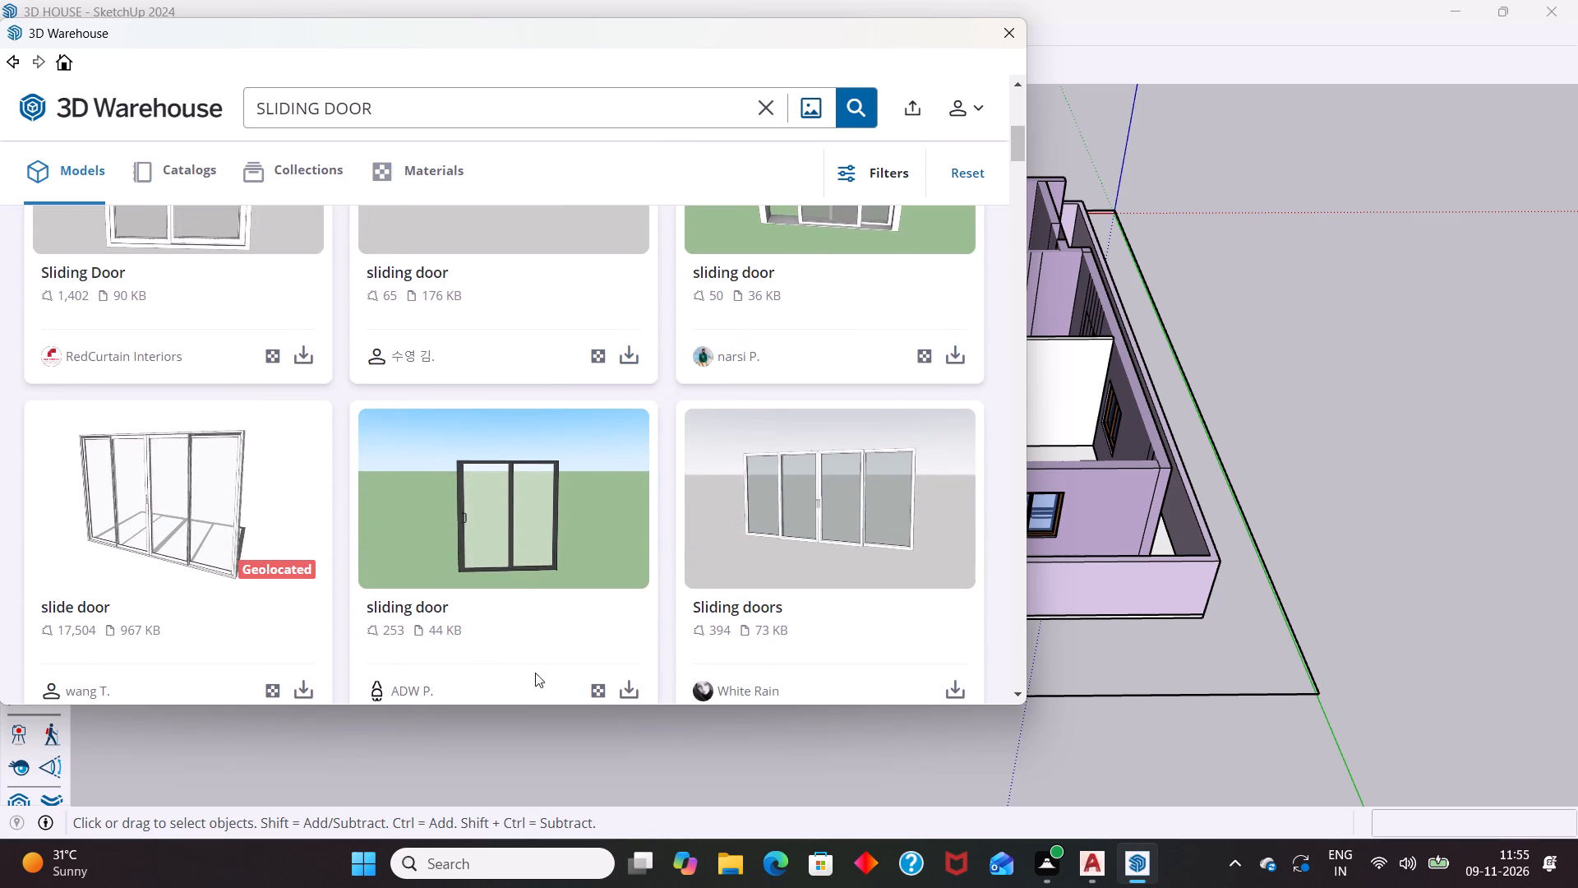
{"action": "left_click", "coordinate": [623, 686]}
{"action": "left_click", "coordinate": [452, 386]}
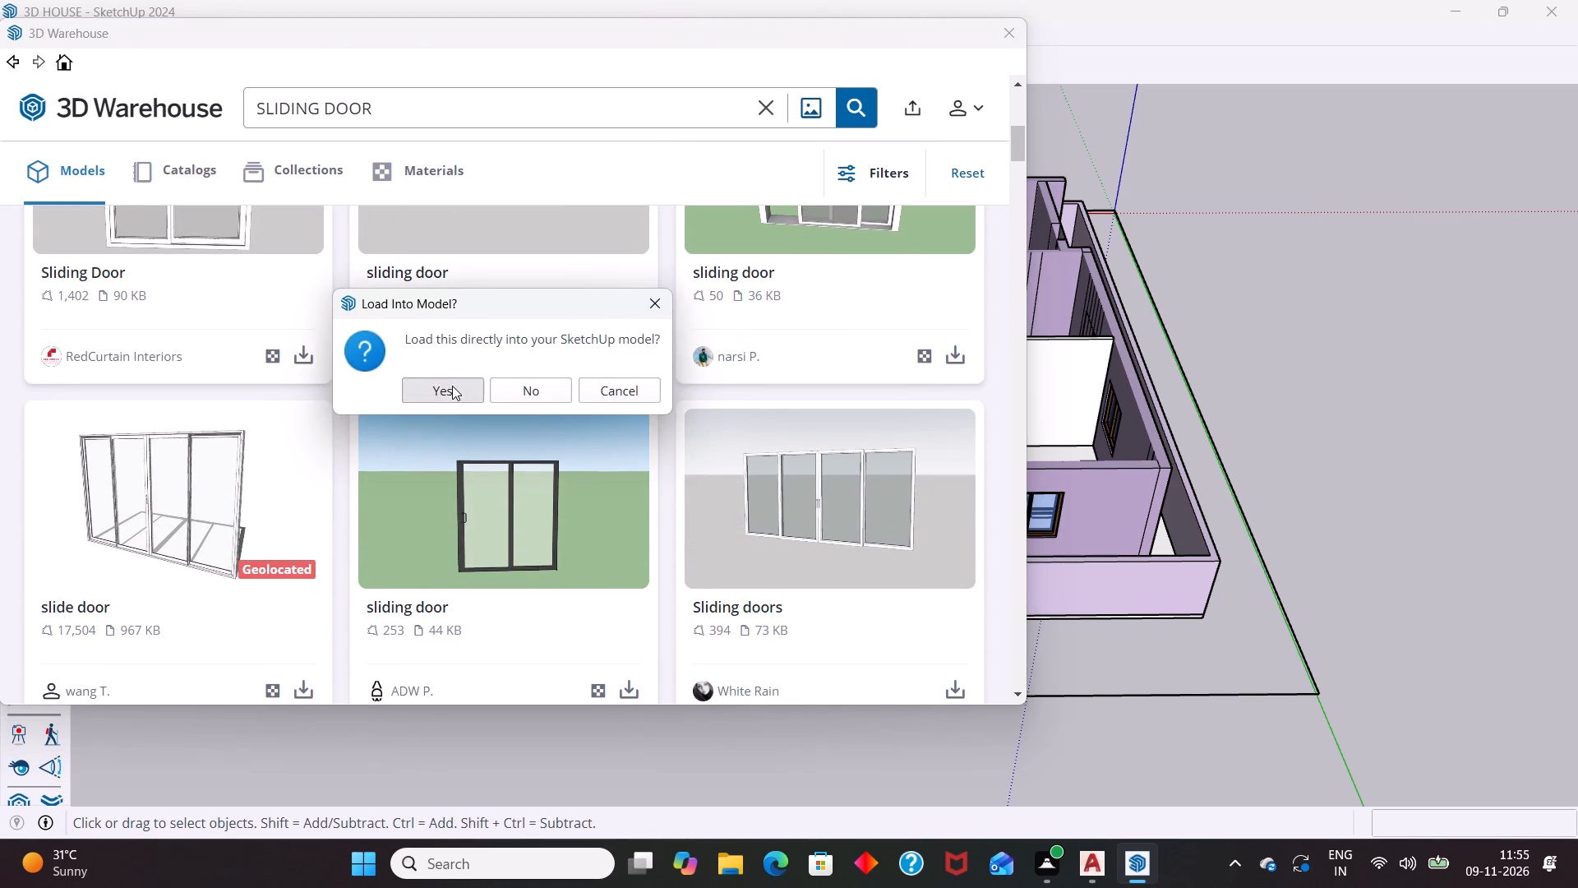
{"action": "scroll", "coordinate": [826, 517], "scroll_direction": "up", "scroll_amount": 11}
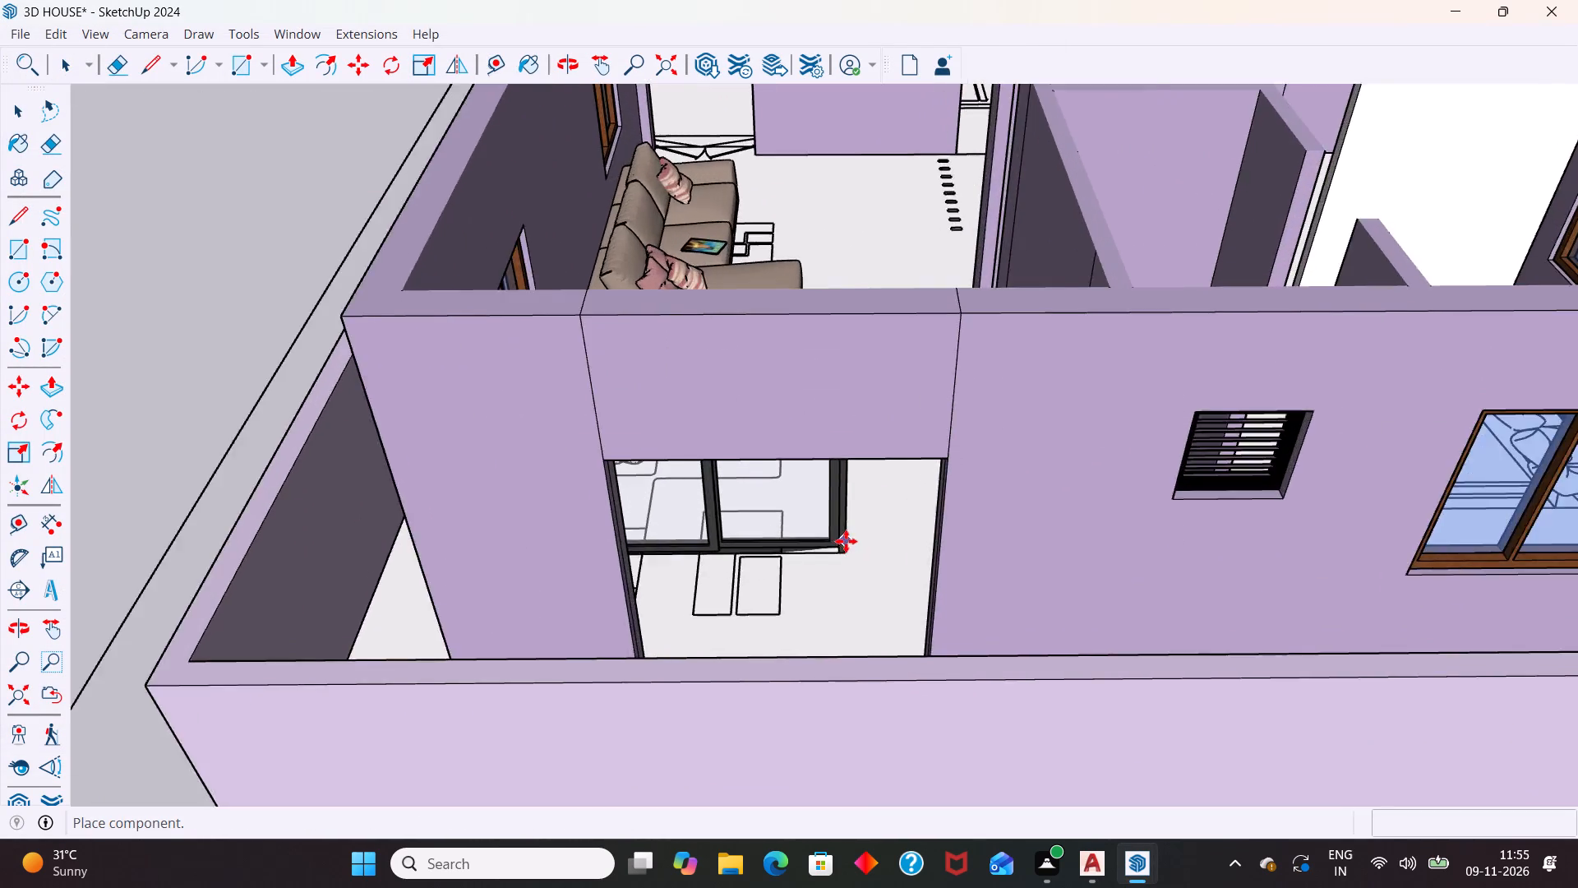
{"action": "scroll", "coordinate": [846, 541], "scroll_direction": "up", "scroll_amount": 8}
{"action": "scroll", "coordinate": [868, 472], "scroll_direction": "down", "scroll_amount": 4}
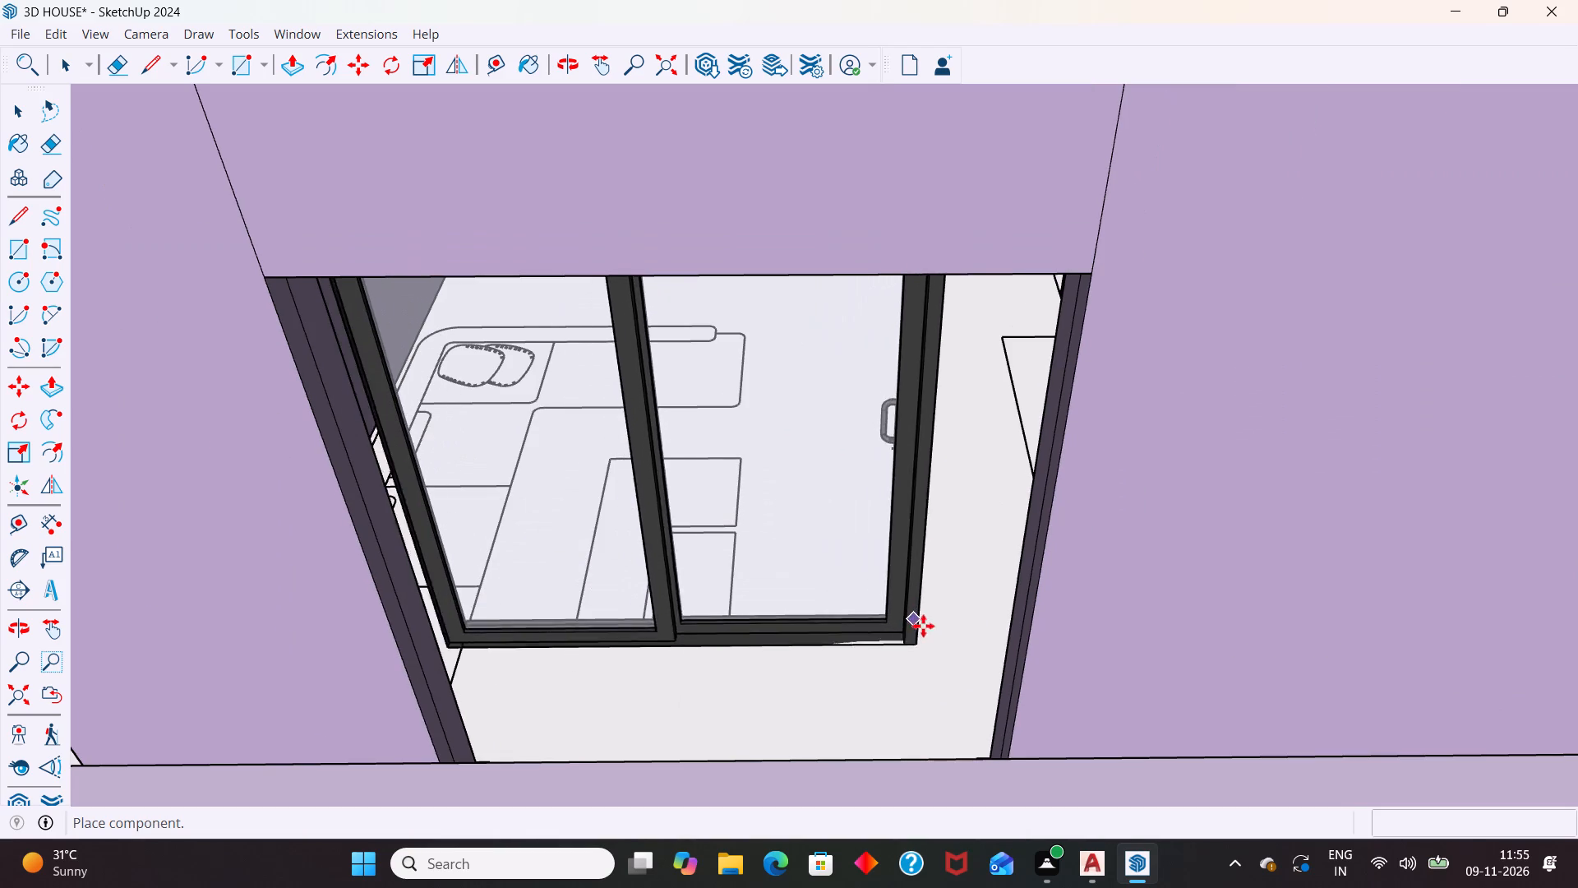
{"action": "scroll", "coordinate": [957, 662], "scroll_direction": "down", "scroll_amount": 3}
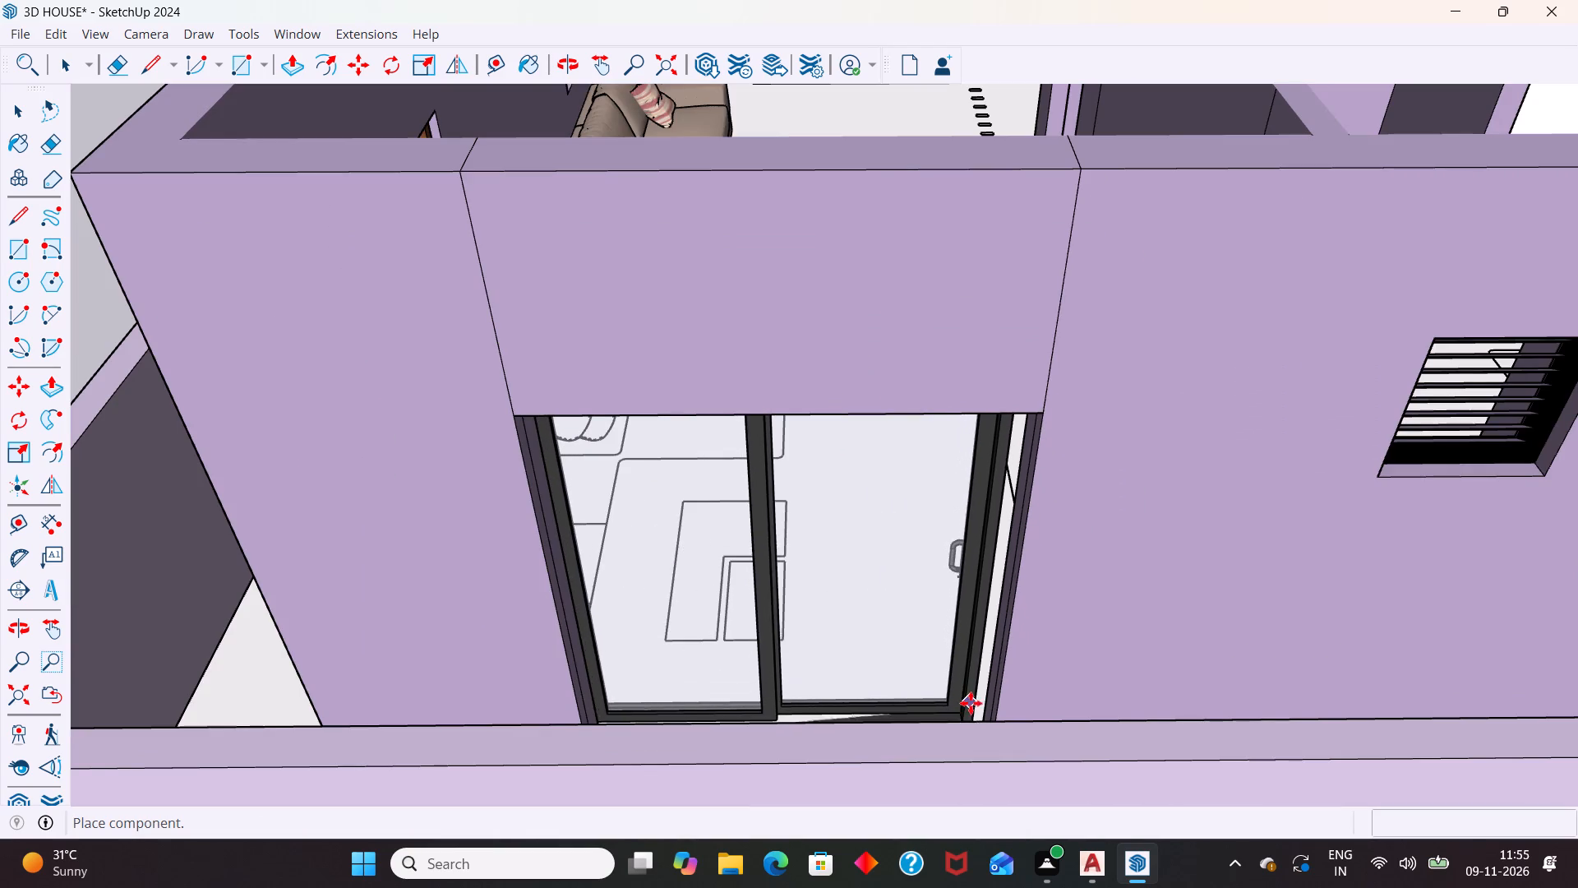
{"action": "left_click", "coordinate": [979, 709]}
Move the sliding door so its lower frame corner meets the bottom corner of the doorway's jamb.
{"action": "scroll", "coordinate": [949, 526], "scroll_direction": "down", "scroll_amount": 5}
{"action": "middle_click_drag", "start_coordinate": [990, 649], "coordinate": [812, 758]}
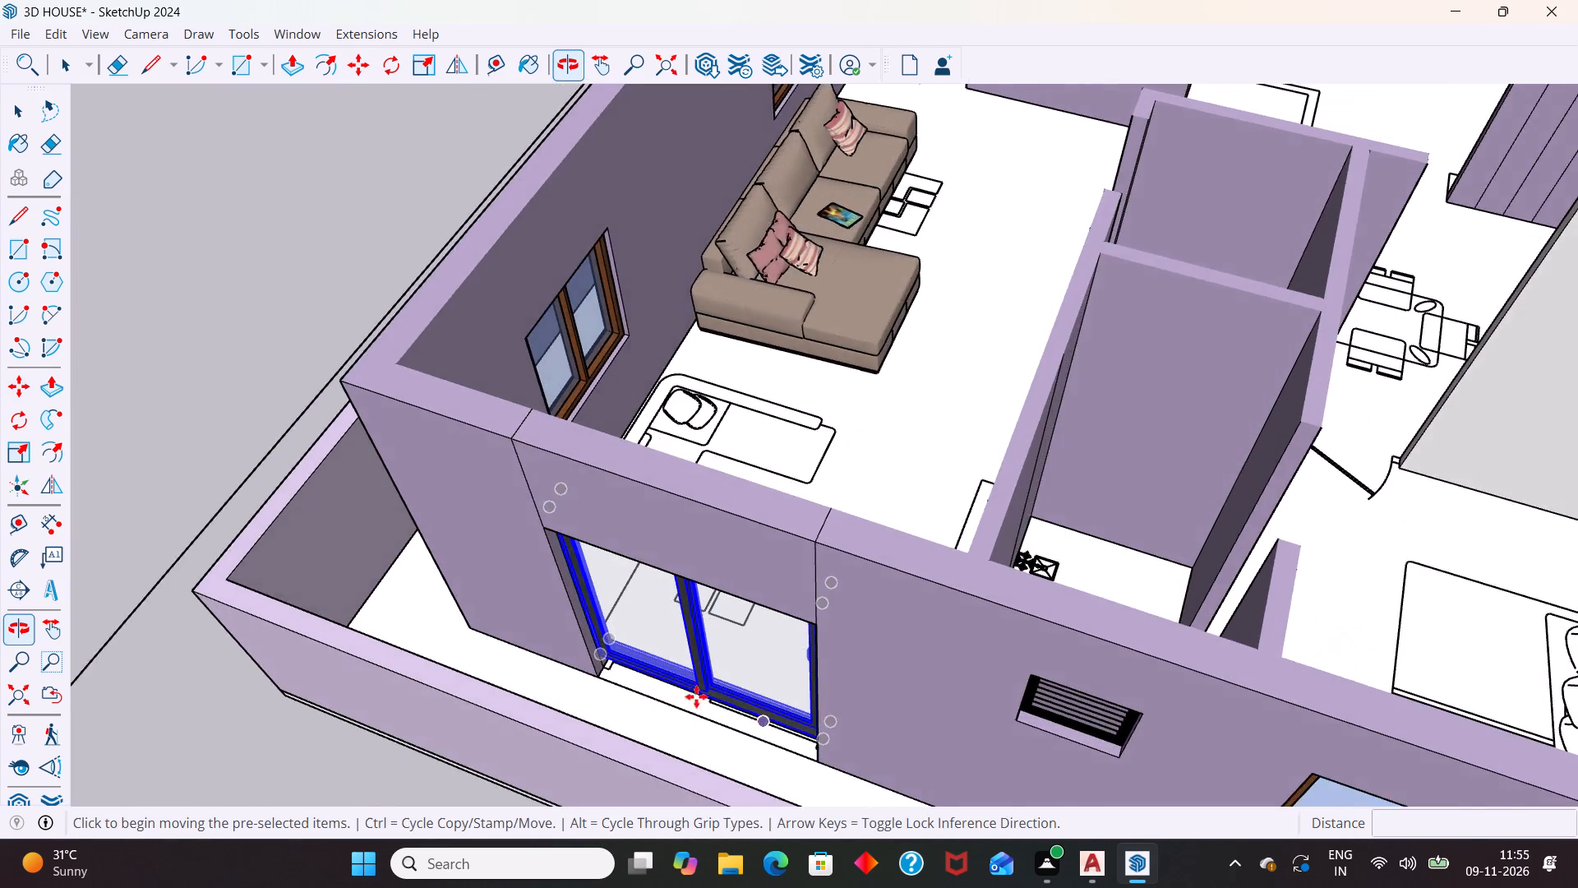
{"action": "scroll", "coordinate": [652, 689], "scroll_direction": "up", "scroll_amount": 14}
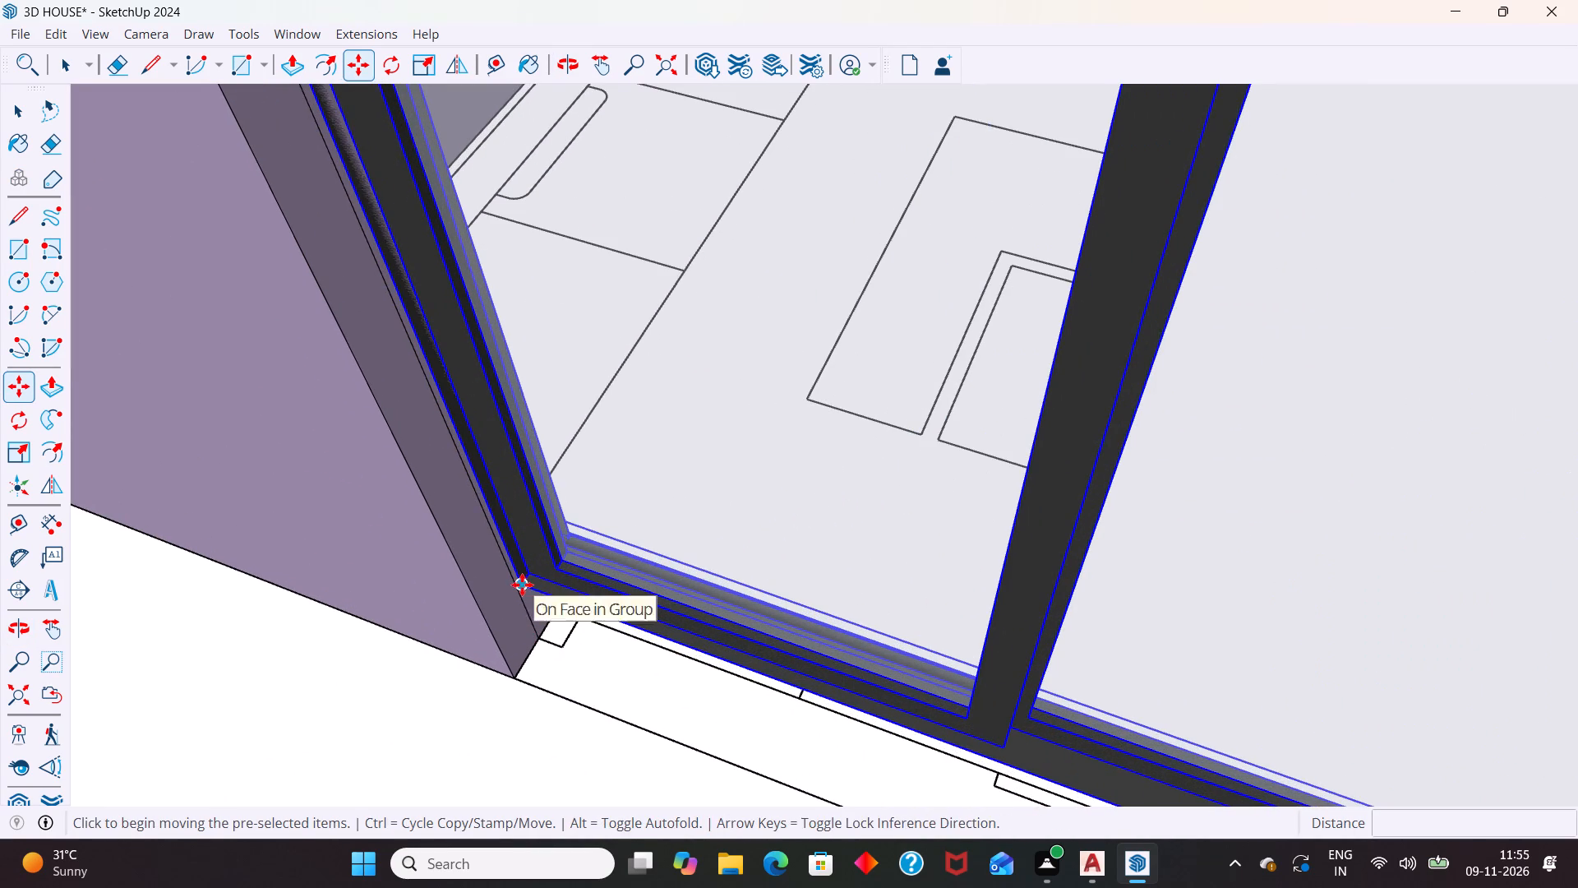
{"action": "left_click_drag", "start_coordinate": [522, 585], "coordinate": [524, 594]}
{"action": "scroll", "coordinate": [542, 639], "scroll_direction": "up", "scroll_amount": 10}
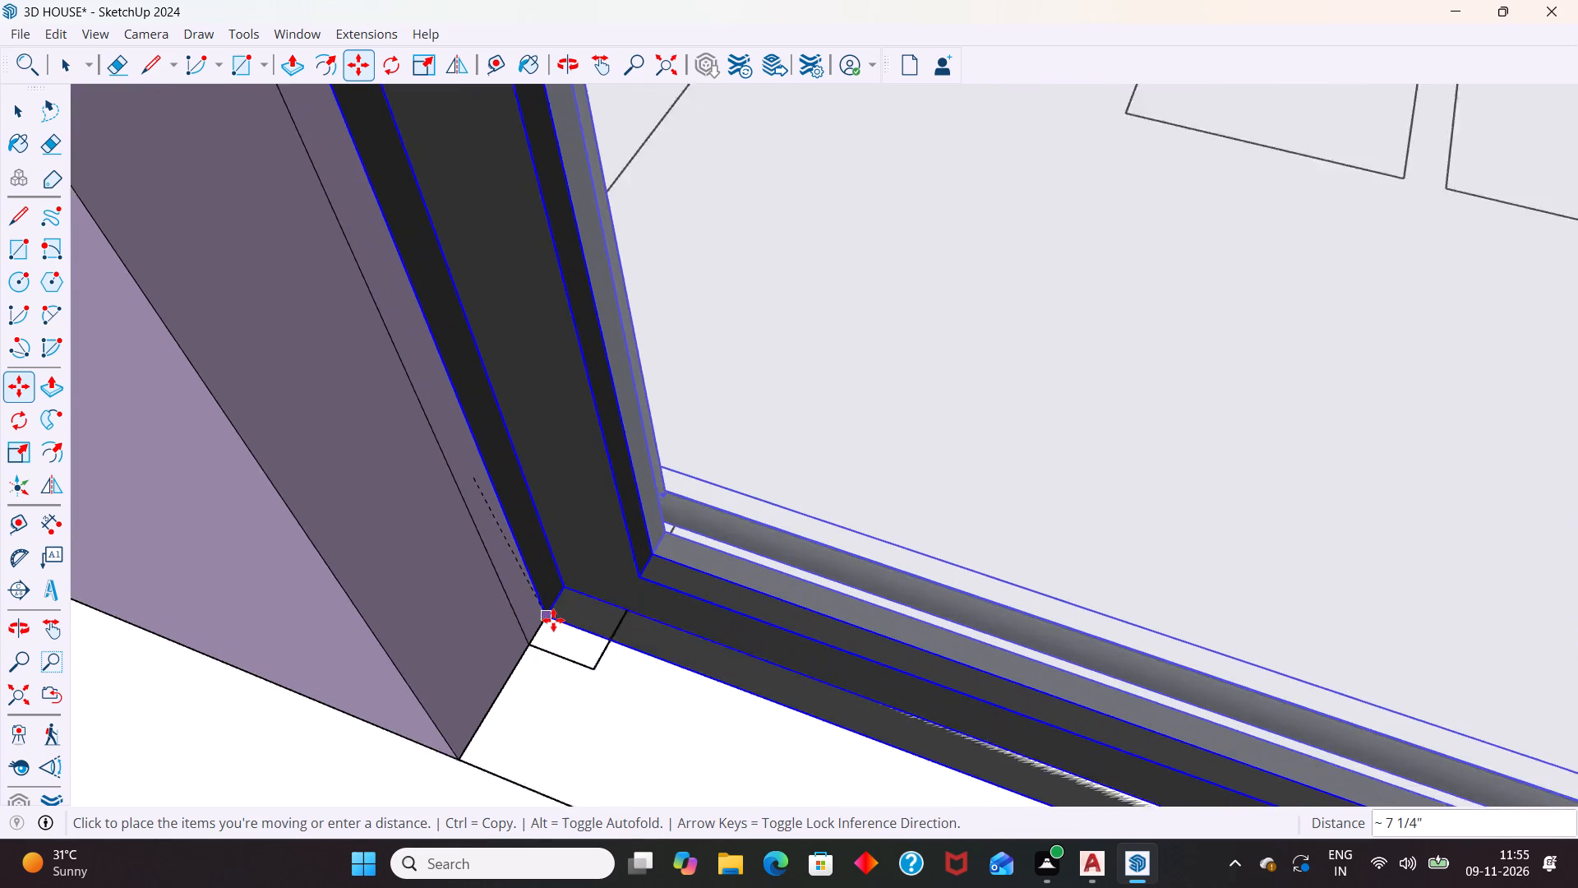
{"action": "scroll", "coordinate": [553, 620], "scroll_direction": "up", "scroll_amount": 3}
{"action": "left_click", "coordinate": [520, 647]}
{"action": "scroll", "coordinate": [633, 545], "scroll_direction": "down", "scroll_amount": 6}
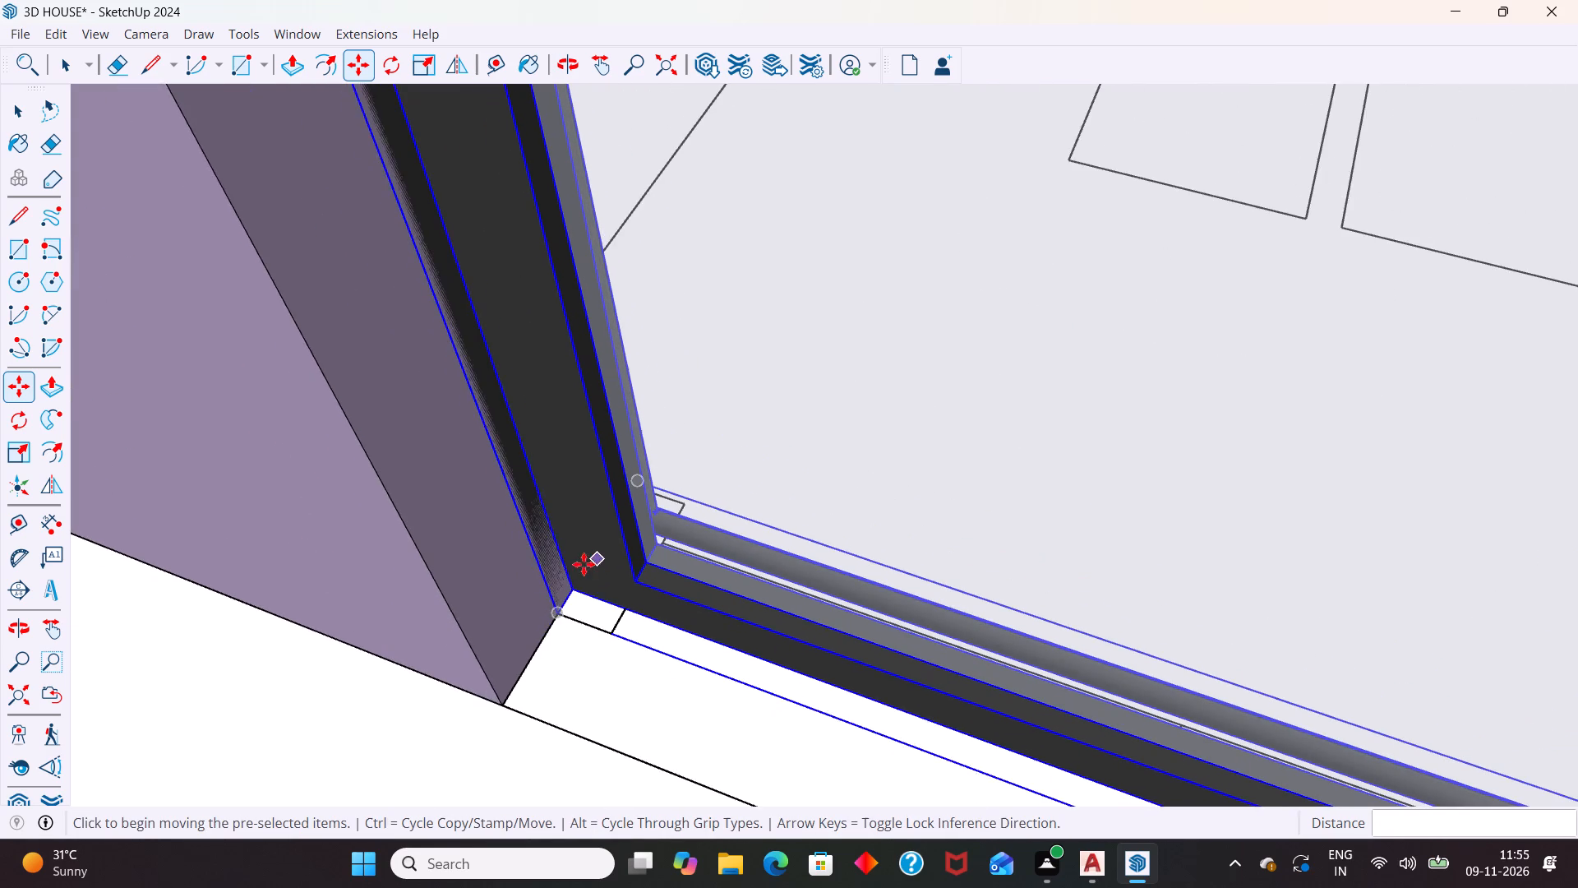
Scale the sliding door upward in height to reach the top edge of the doorway opening.
{"action": "scroll", "coordinate": [577, 565], "scroll_direction": "down", "scroll_amount": 5}
{"action": "scroll", "coordinate": [503, 526], "scroll_direction": "down", "scroll_amount": 14}
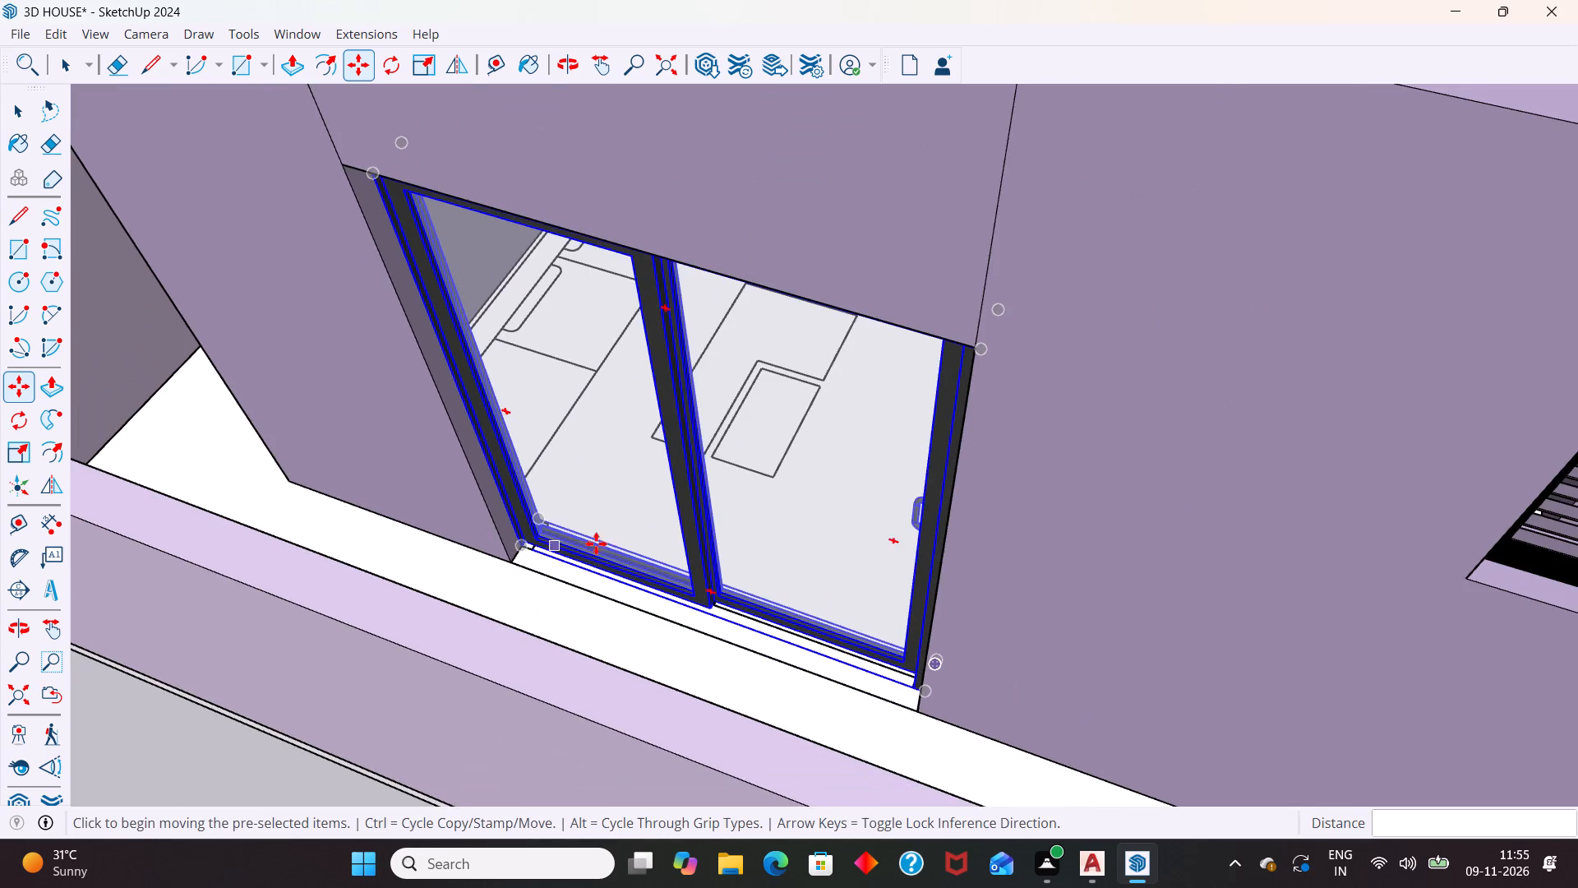
{"action": "middle_click_drag", "start_coordinate": [644, 516], "coordinate": [709, 377]}
{"action": "scroll", "coordinate": [723, 386], "scroll_direction": "down", "scroll_amount": 4}
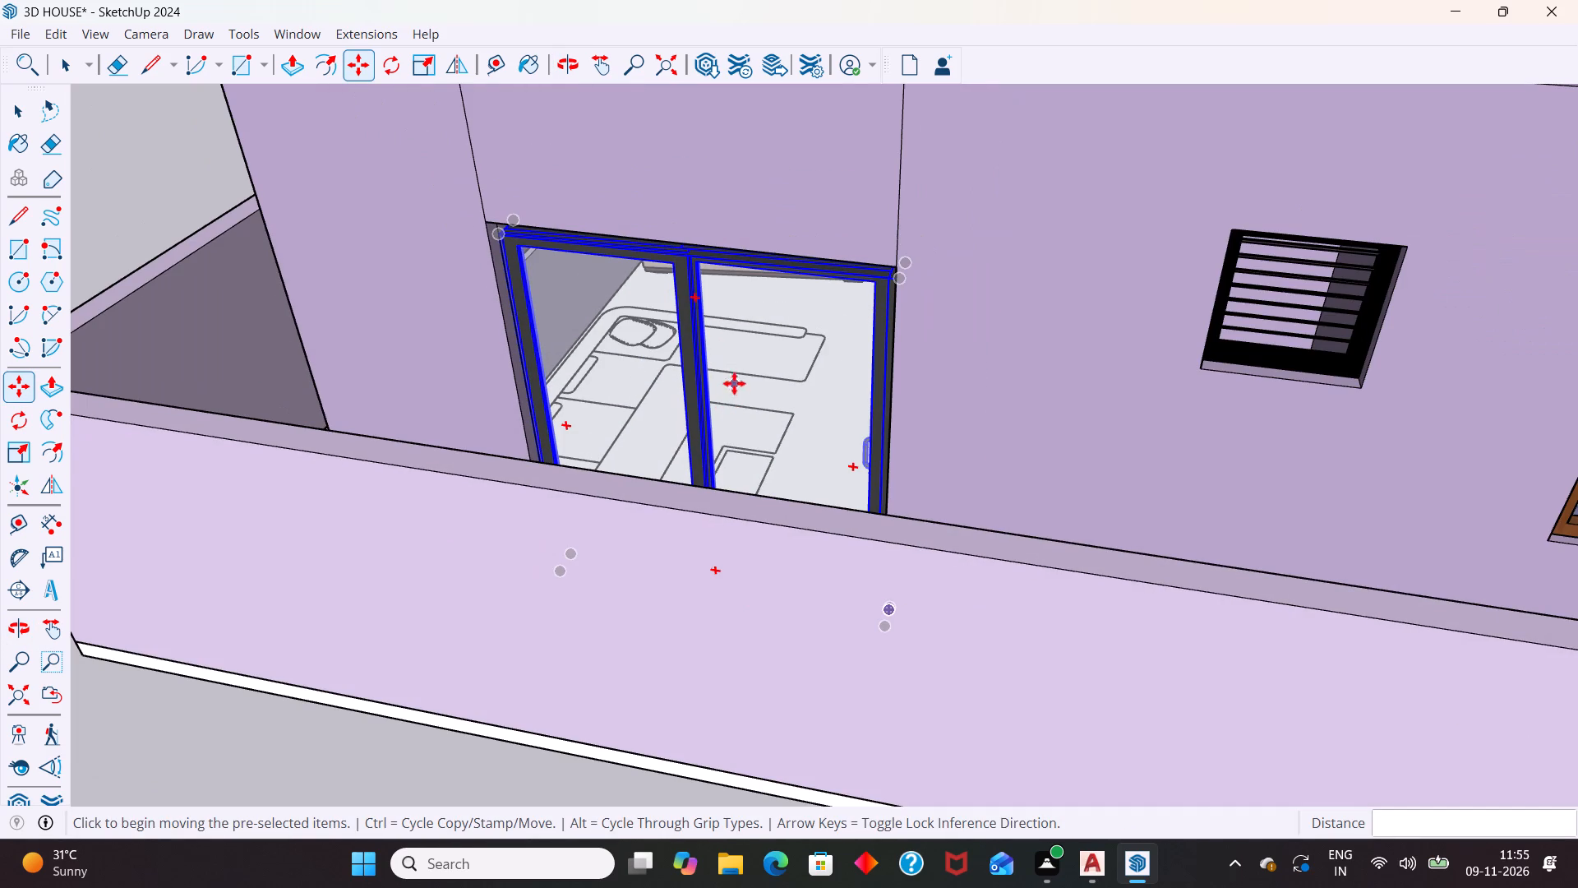
{"action": "middle_click_drag", "start_coordinate": [747, 396], "coordinate": [684, 485]}
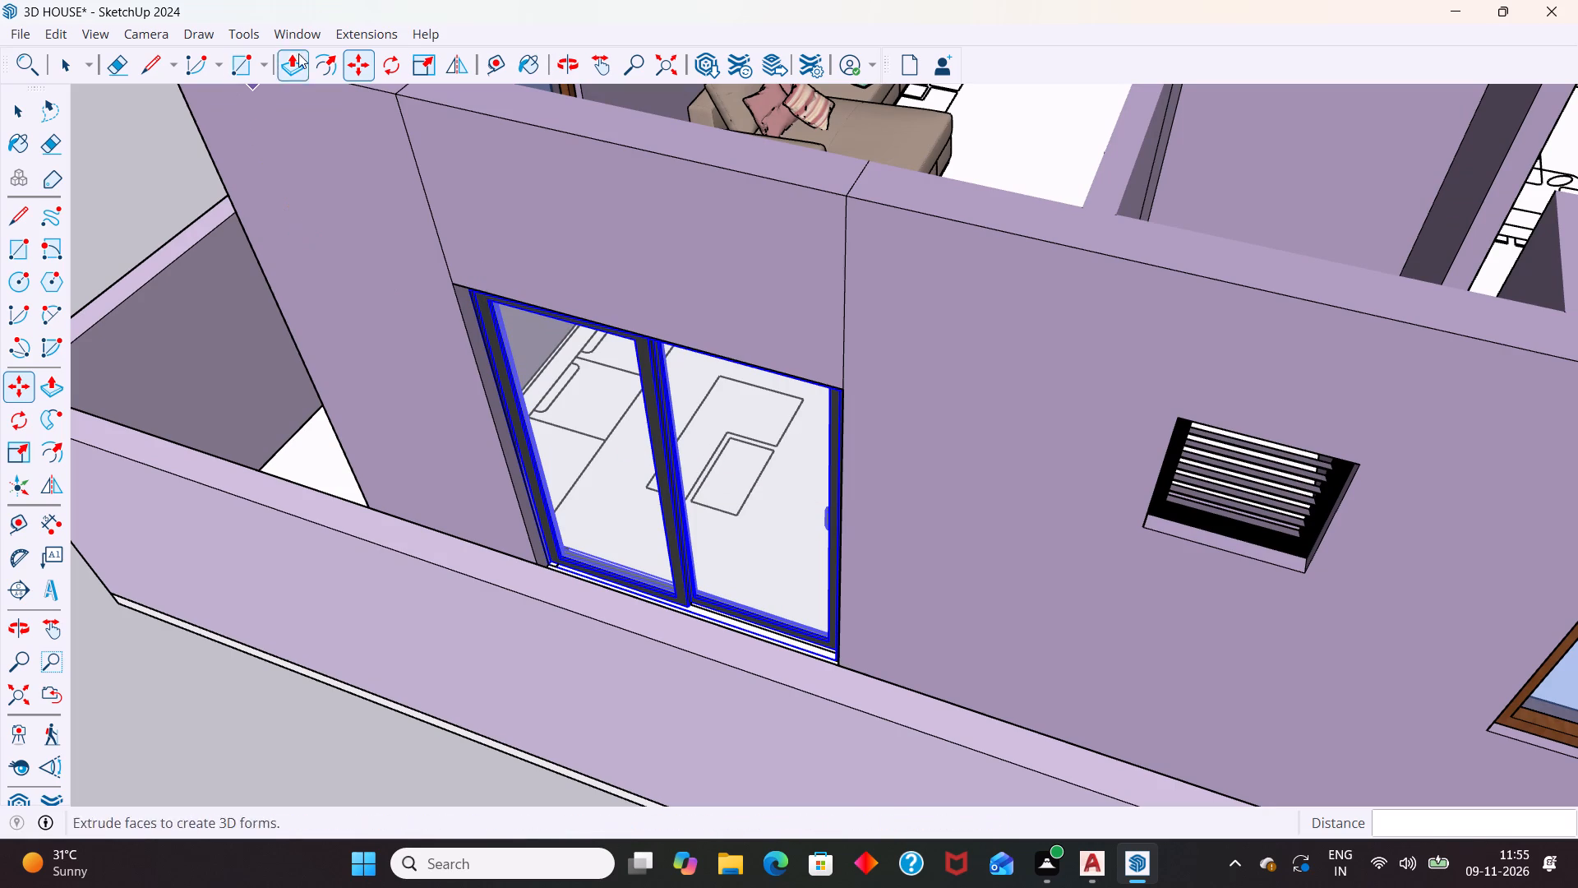
{"action": "left_click", "coordinate": [431, 54]}
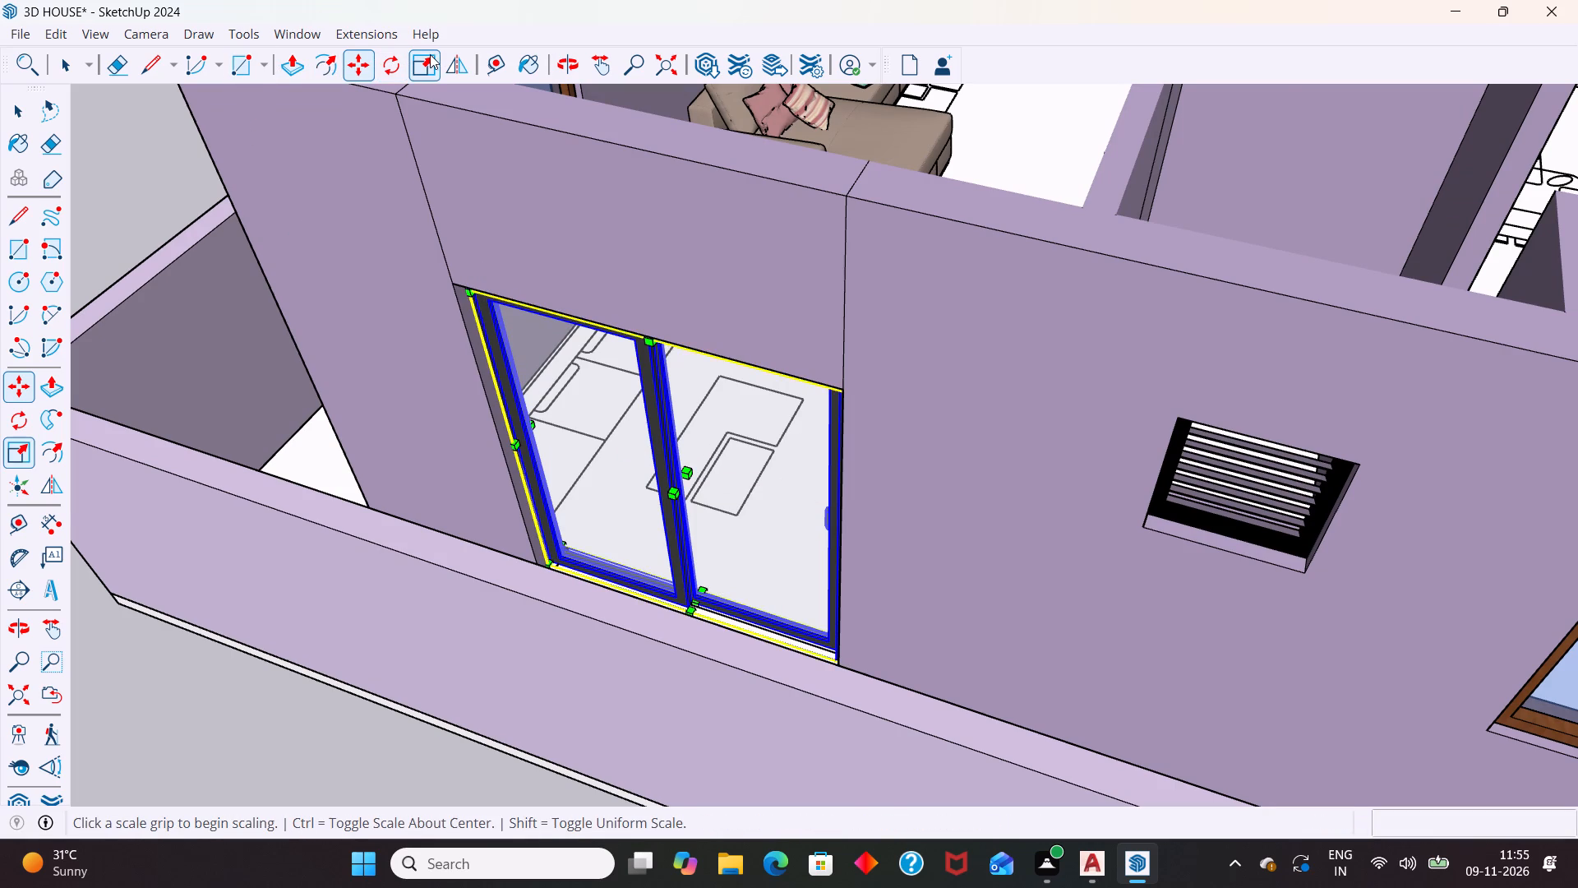
{"action": "scroll", "coordinate": [704, 442], "scroll_direction": "up", "scroll_amount": 4}
{"action": "middle_click_drag", "start_coordinate": [753, 349], "coordinate": [819, 208]}
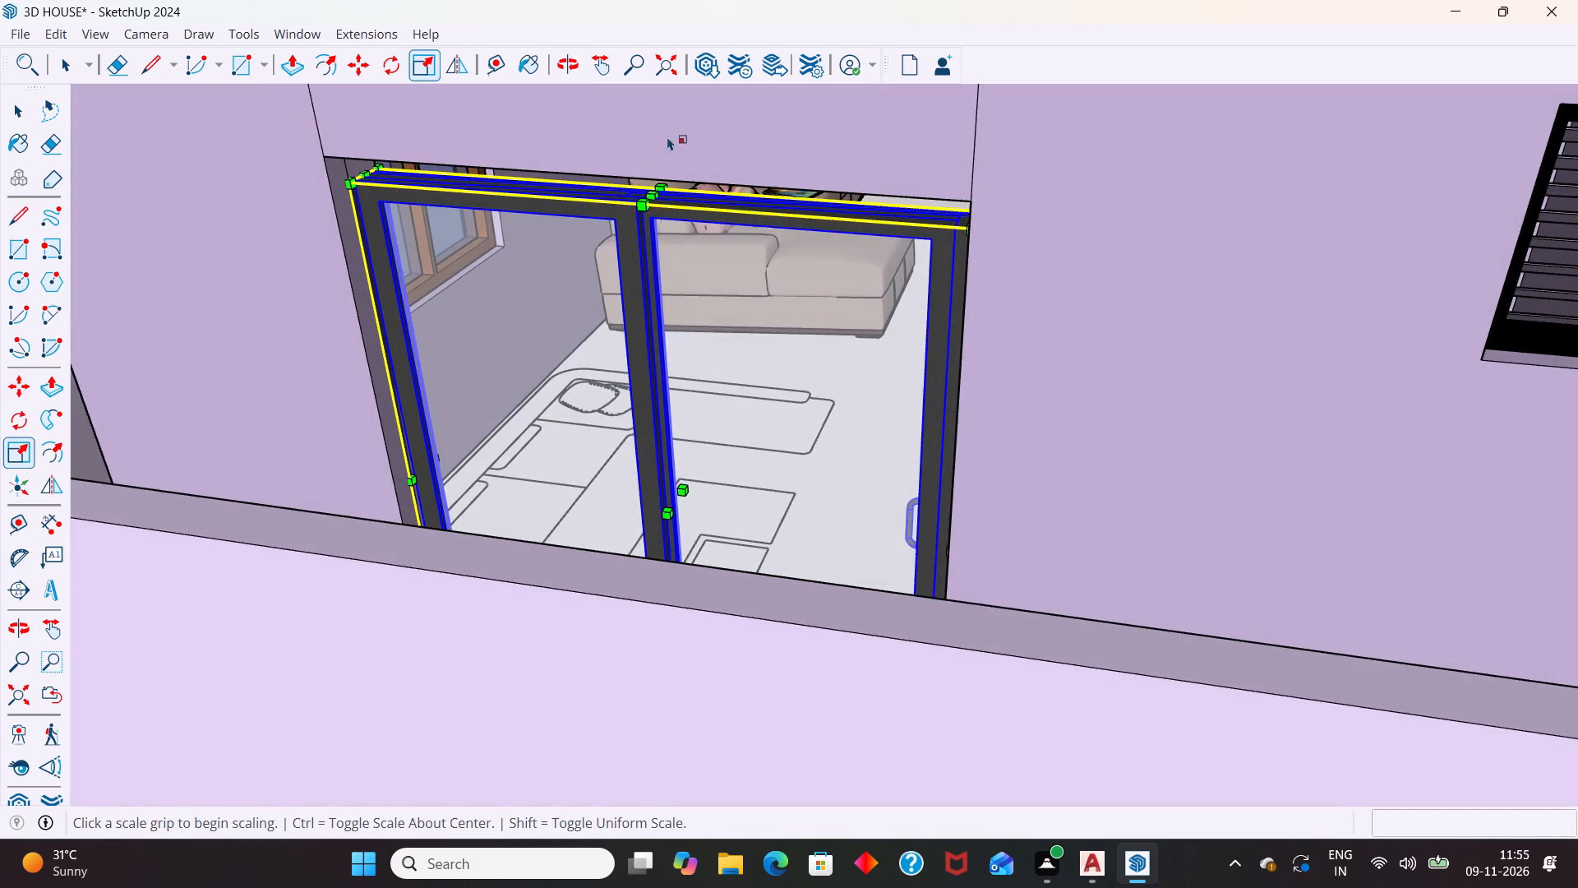
{"action": "scroll", "coordinate": [659, 131], "scroll_direction": "up", "scroll_amount": 7}
{"action": "left_click_drag", "start_coordinate": [662, 230], "coordinate": [665, 215]}
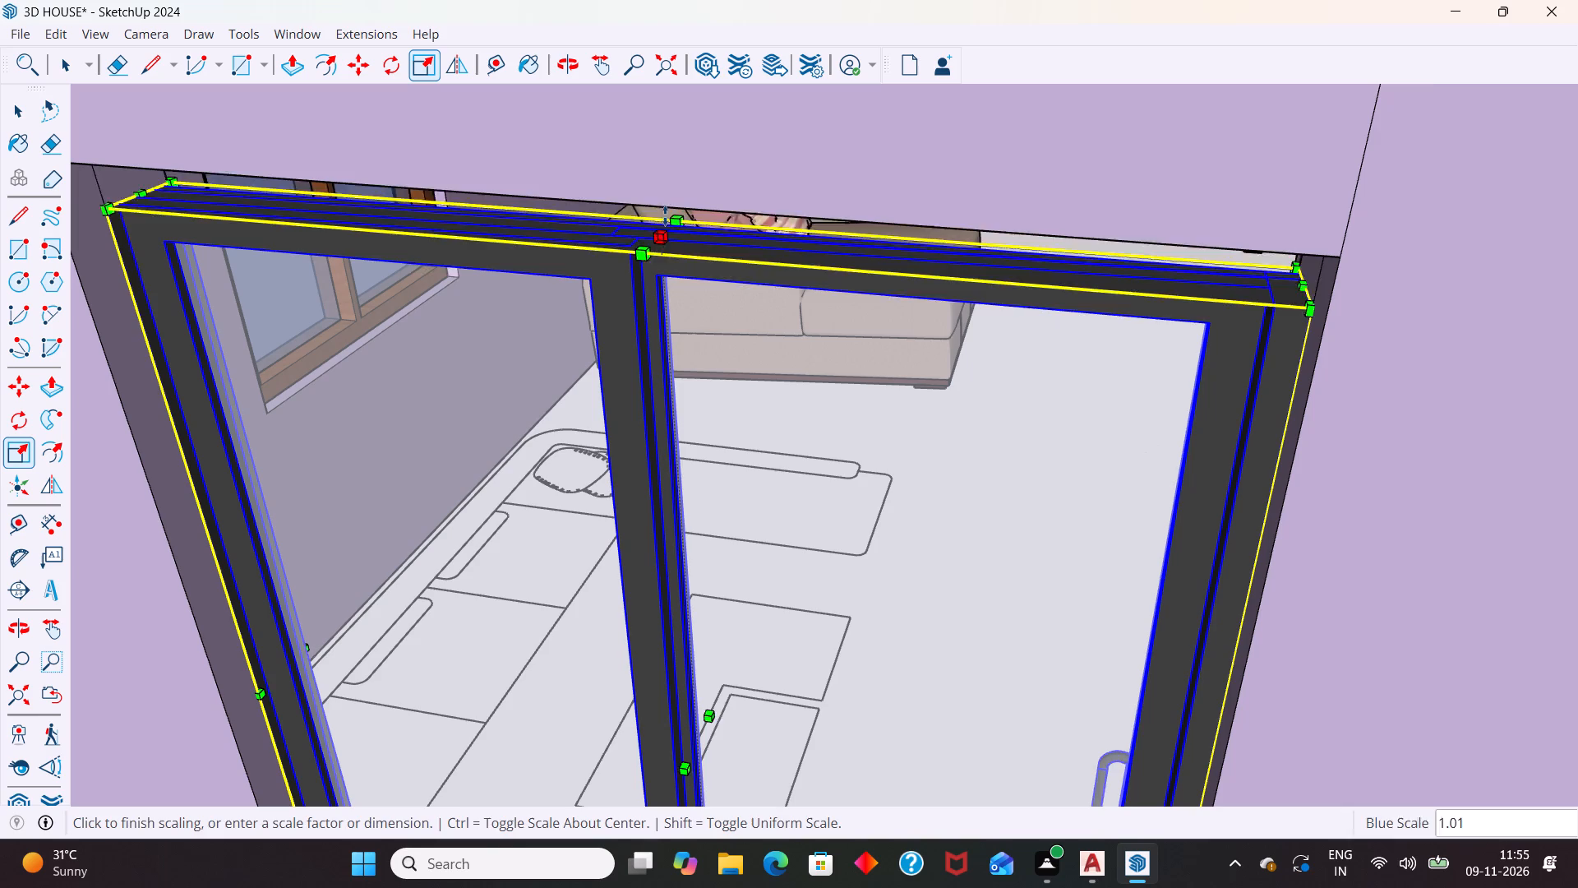
{"action": "left_click_drag", "start_coordinate": [665, 215], "coordinate": [669, 200]}
Inspect the scaled sliding door's fit in the wall opening from several angles, ending with the Scale tool off.
{"action": "scroll", "coordinate": [655, 247], "scroll_direction": "down", "scroll_amount": 8}
{"action": "middle_click_drag", "start_coordinate": [833, 561], "coordinate": [867, 561]}
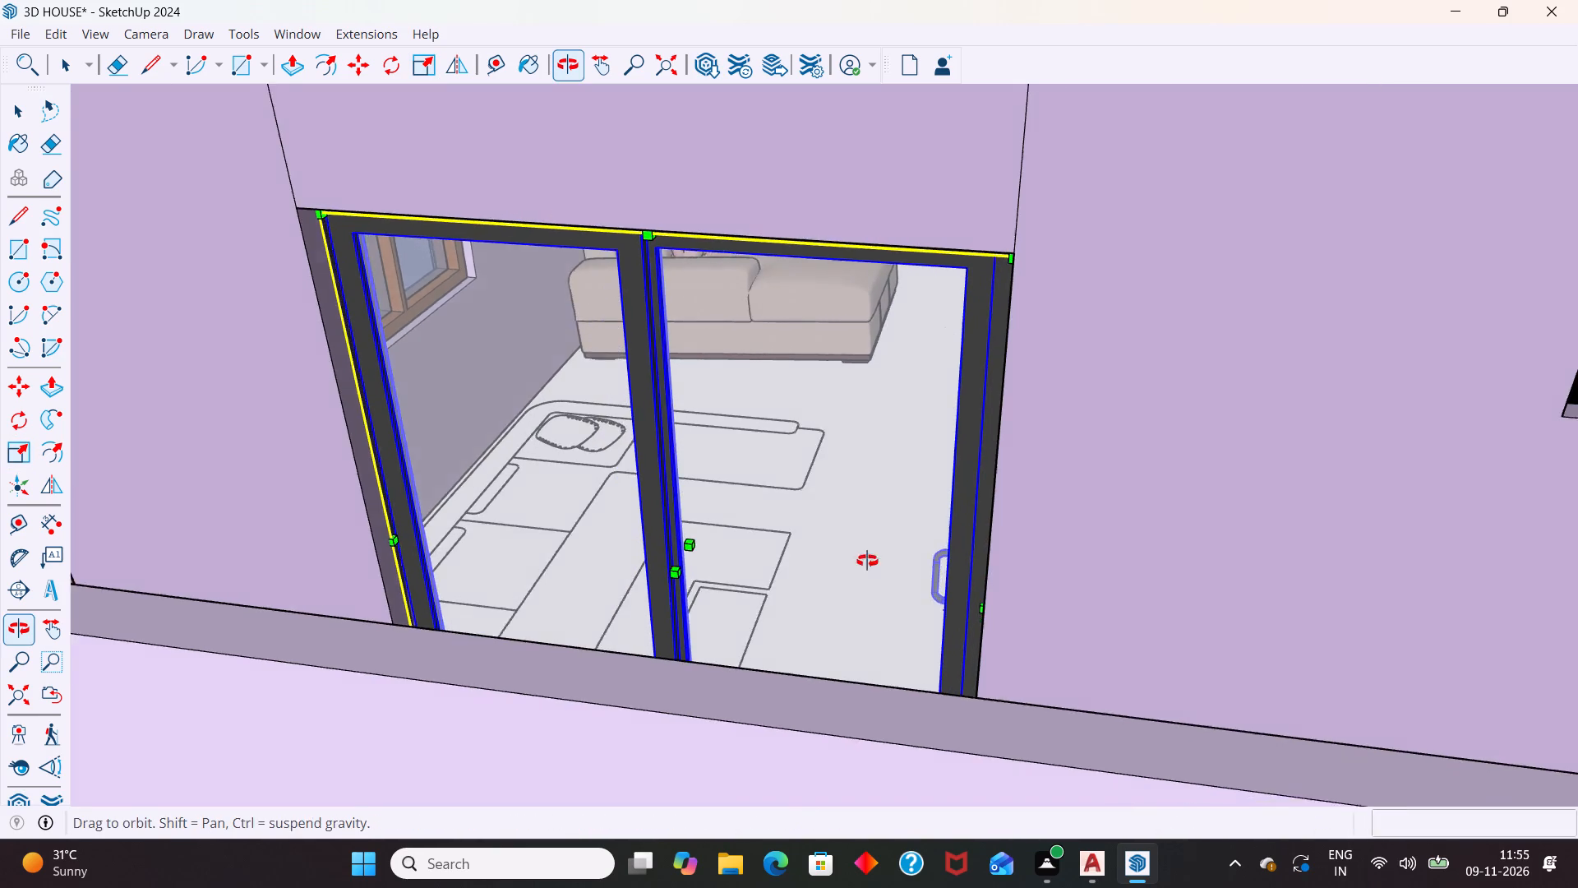
{"action": "middle_click_drag", "start_coordinate": [867, 561], "coordinate": [1006, 528]}
{"action": "scroll", "coordinate": [1024, 557], "scroll_direction": "up", "scroll_amount": 2}
{"action": "scroll", "coordinate": [1031, 409], "scroll_direction": "down", "scroll_amount": 6}
{"action": "middle_click_drag", "start_coordinate": [938, 567], "coordinate": [709, 658]}
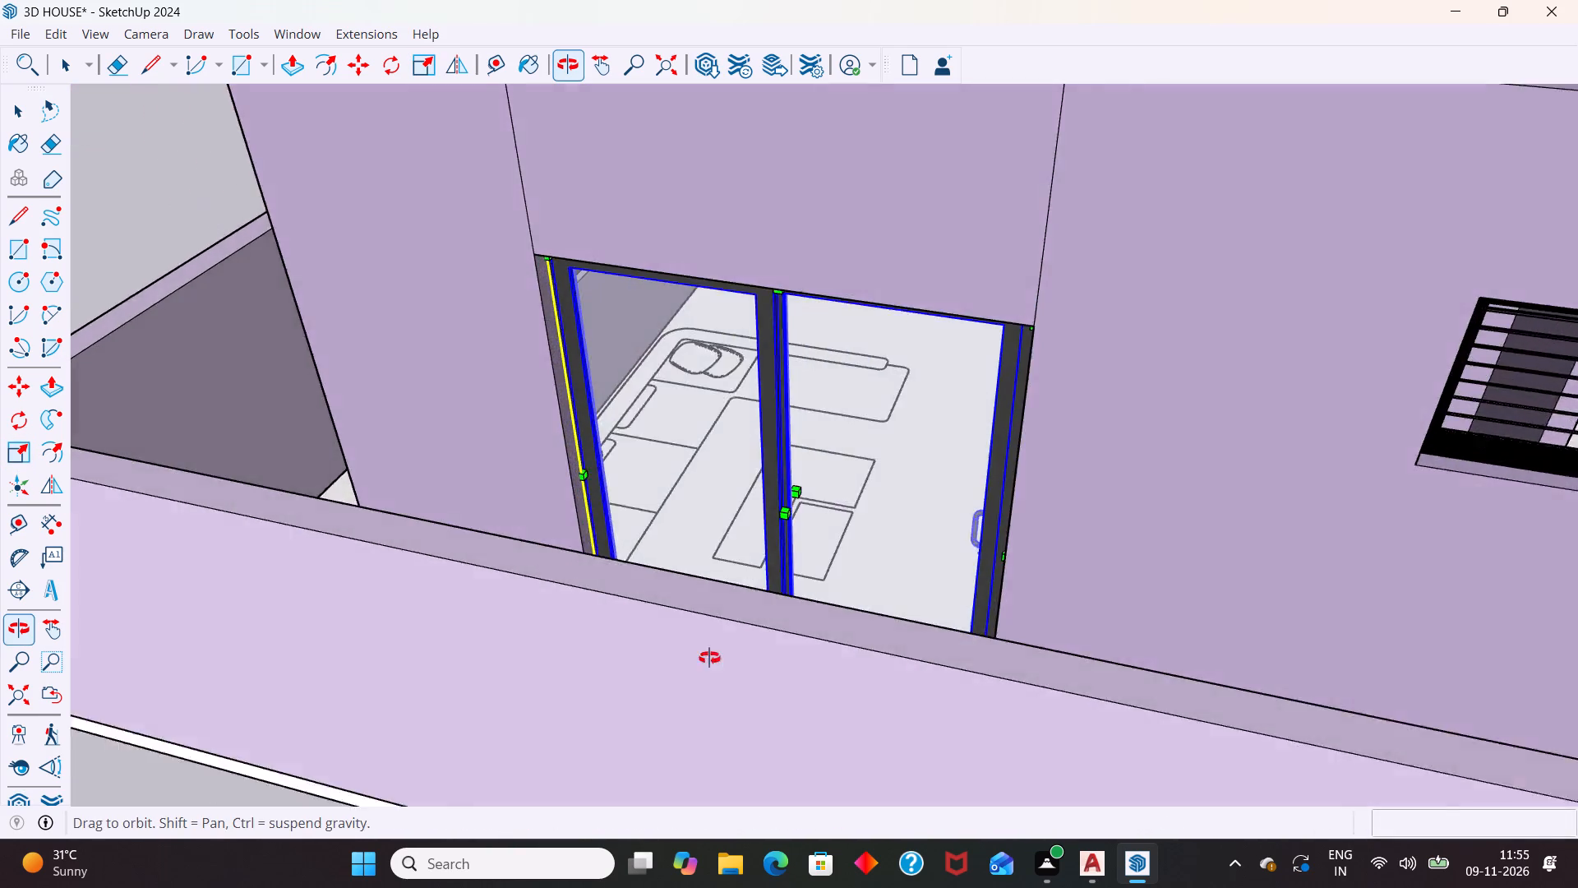
{"action": "middle_click_drag", "start_coordinate": [709, 658], "coordinate": [607, 584]}
{"action": "scroll", "coordinate": [705, 321], "scroll_direction": "down", "scroll_amount": 12}
{"action": "middle_click_drag", "start_coordinate": [802, 474], "coordinate": [676, 605]}
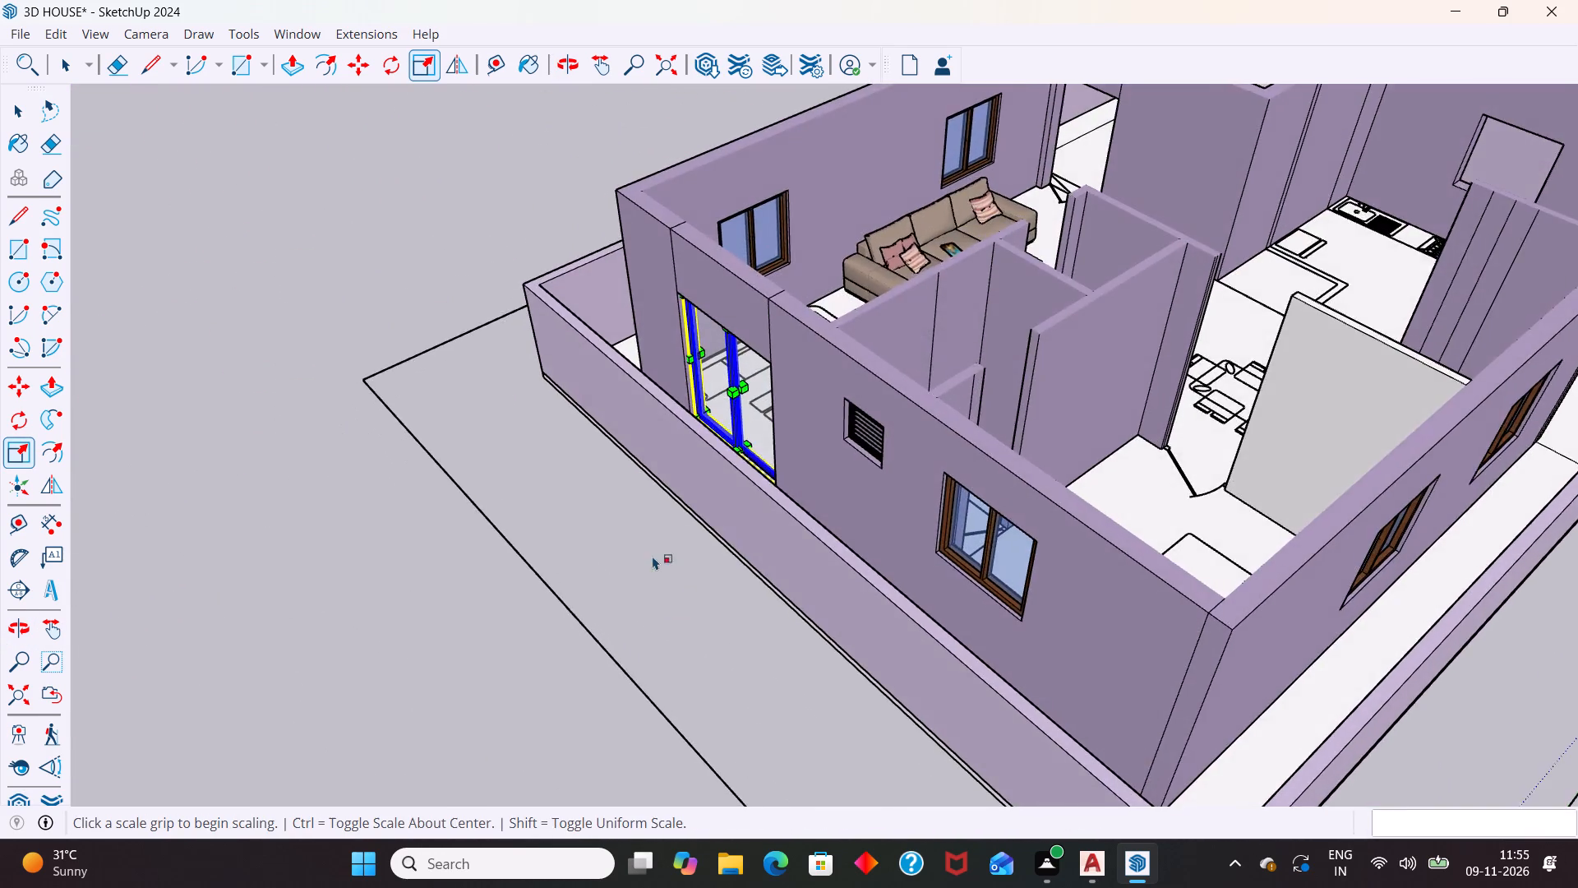
{"action": "scroll", "coordinate": [747, 427], "scroll_direction": "up", "scroll_amount": 9}
{"action": "key", "text": "space"}
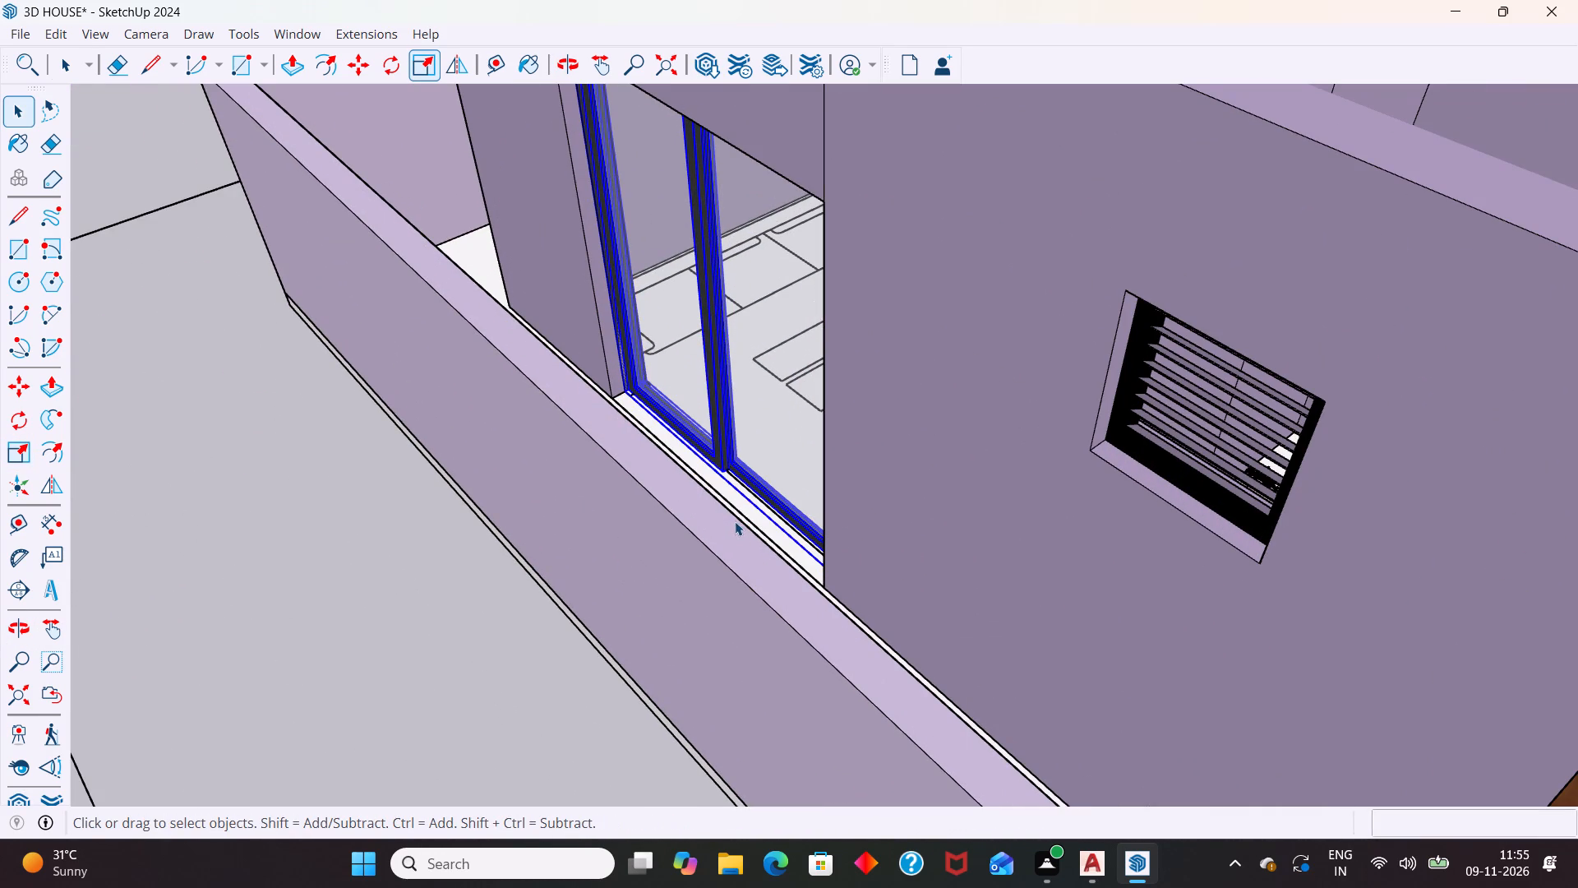
Examine the sliding door's sill fit, and review the whole house from several angles for openings still unfilled.
{"action": "left_click", "coordinate": [677, 531]}
{"action": "scroll", "coordinate": [759, 426], "scroll_direction": "up", "scroll_amount": 3}
{"action": "middle_click_drag", "start_coordinate": [772, 510], "coordinate": [789, 515]}
{"action": "scroll", "coordinate": [780, 512], "scroll_direction": "down", "scroll_amount": 1}
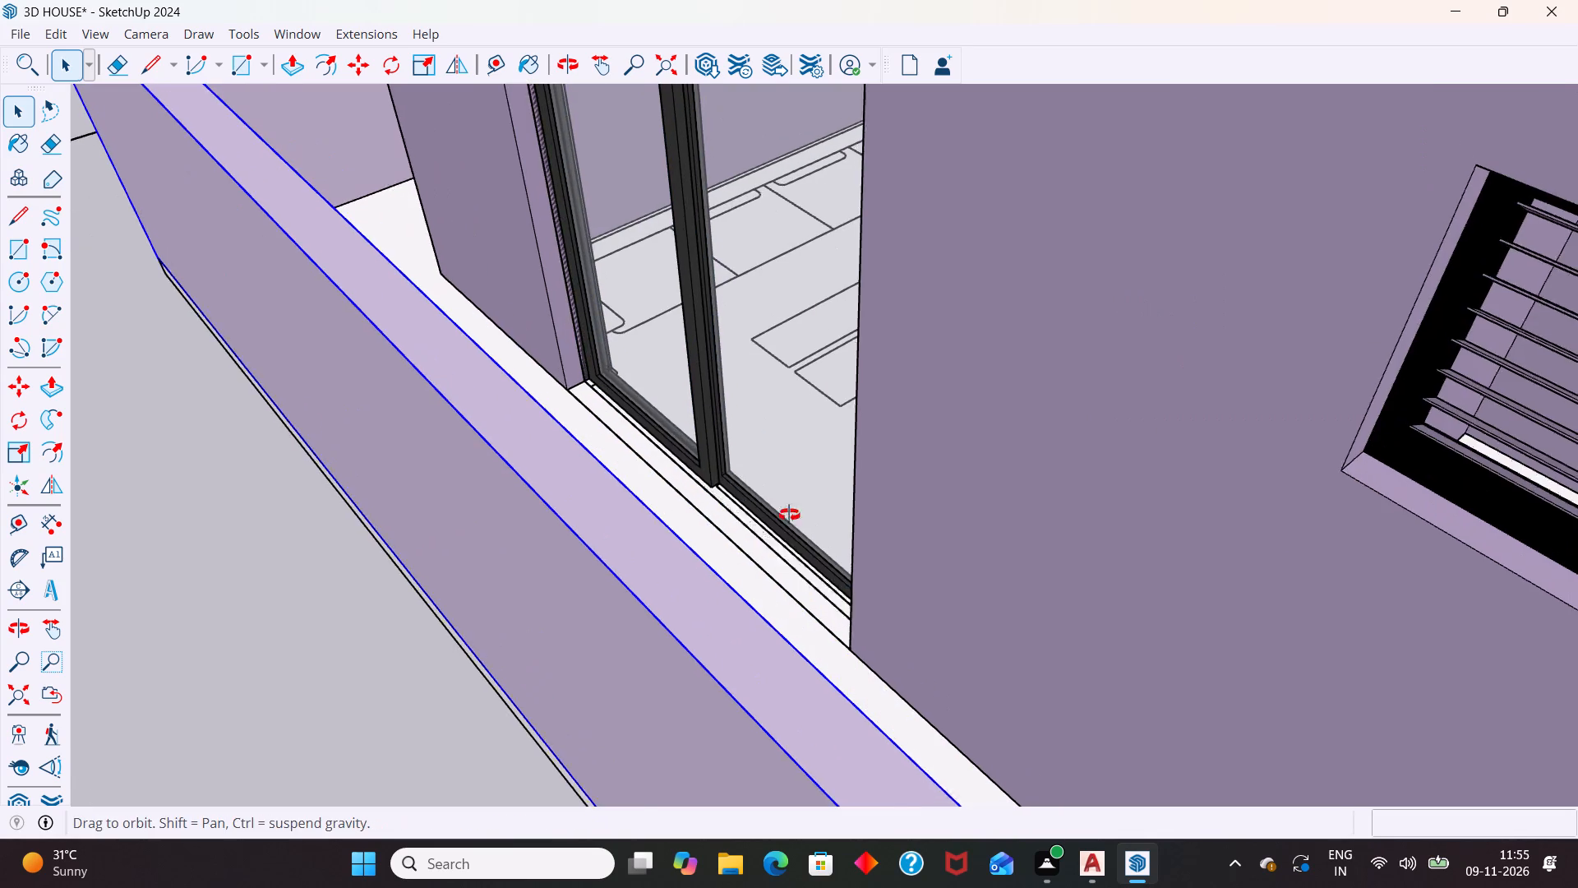
{"action": "middle_click_drag", "start_coordinate": [789, 515], "coordinate": [888, 493]}
{"action": "scroll", "coordinate": [850, 474], "scroll_direction": "down", "scroll_amount": 11}
{"action": "middle_click_drag", "start_coordinate": [944, 449], "coordinate": [544, 414]}
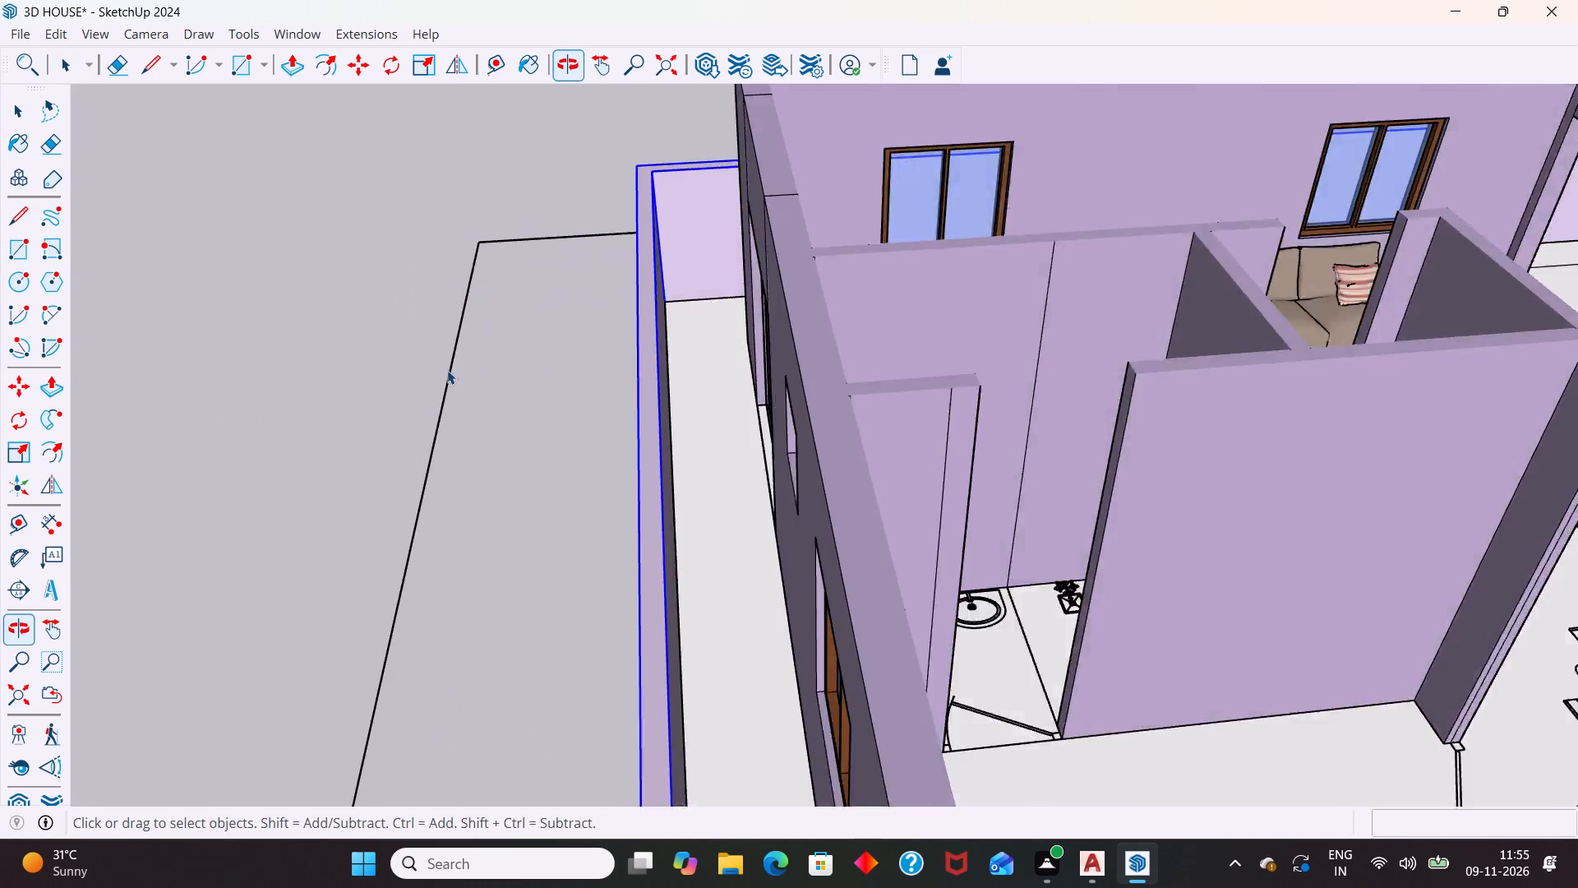
{"action": "scroll", "coordinate": [445, 368], "scroll_direction": "up", "scroll_amount": 1}
{"action": "scroll", "coordinate": [445, 369], "scroll_direction": "down", "scroll_amount": 5}
{"action": "middle_click_drag", "start_coordinate": [808, 488], "coordinate": [489, 502]}
{"action": "scroll", "coordinate": [282, 407], "scroll_direction": "down", "scroll_amount": 6}
{"action": "scroll", "coordinate": [754, 407], "scroll_direction": "down", "scroll_amount": 2}
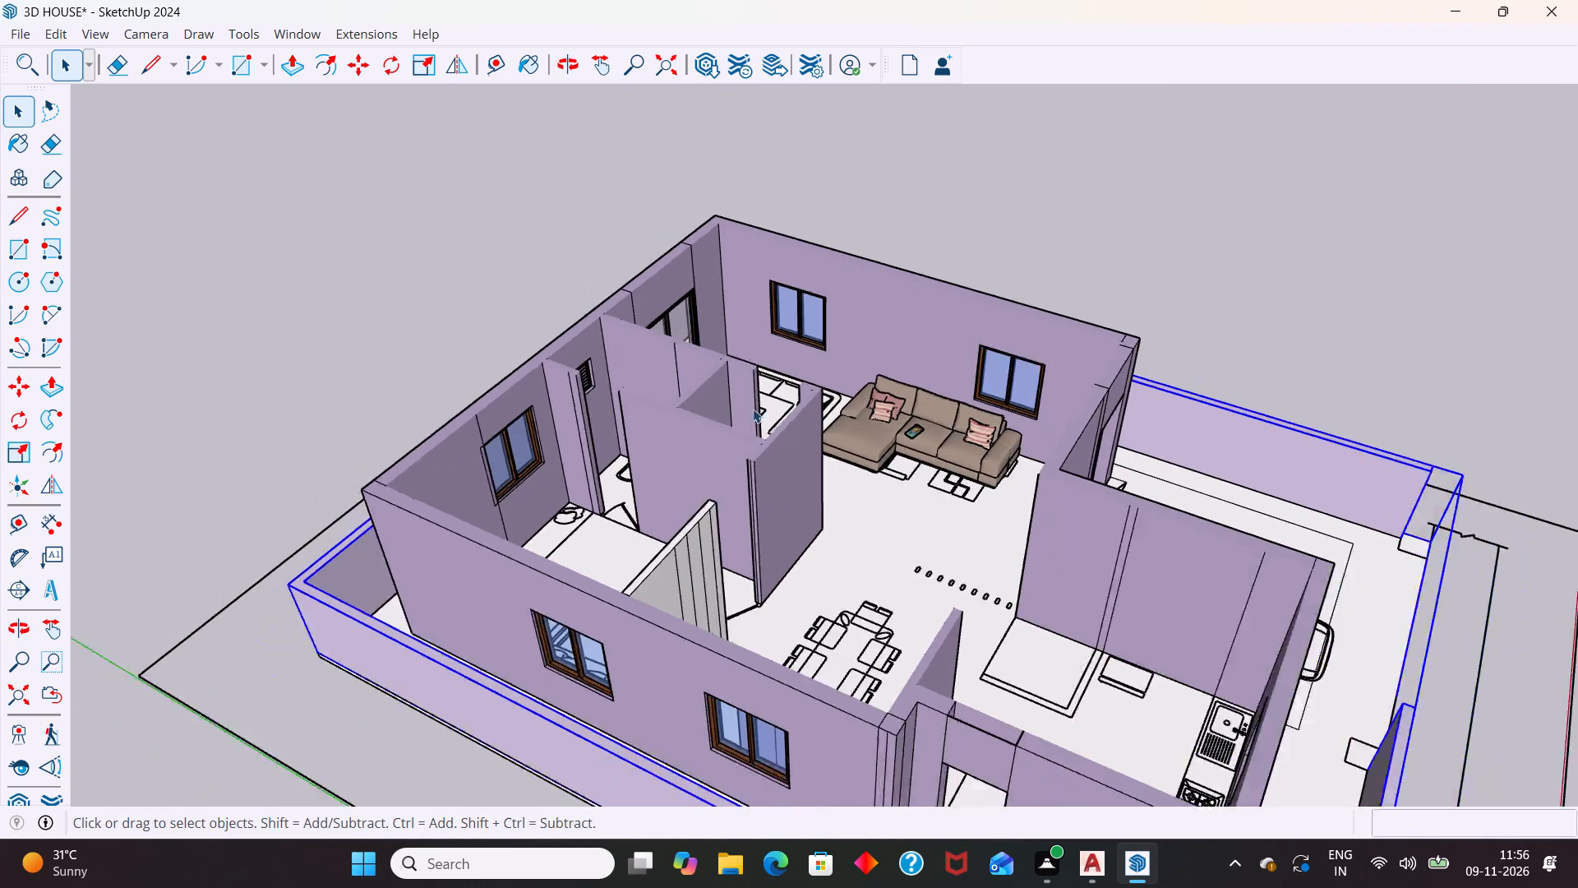
{"action": "scroll", "coordinate": [753, 409], "scroll_direction": "down", "scroll_amount": 3}
{"action": "middle_click_drag", "start_coordinate": [937, 548], "coordinate": [596, 446]}
{"action": "middle_click_drag", "start_coordinate": [1001, 694], "coordinate": [911, 705]}
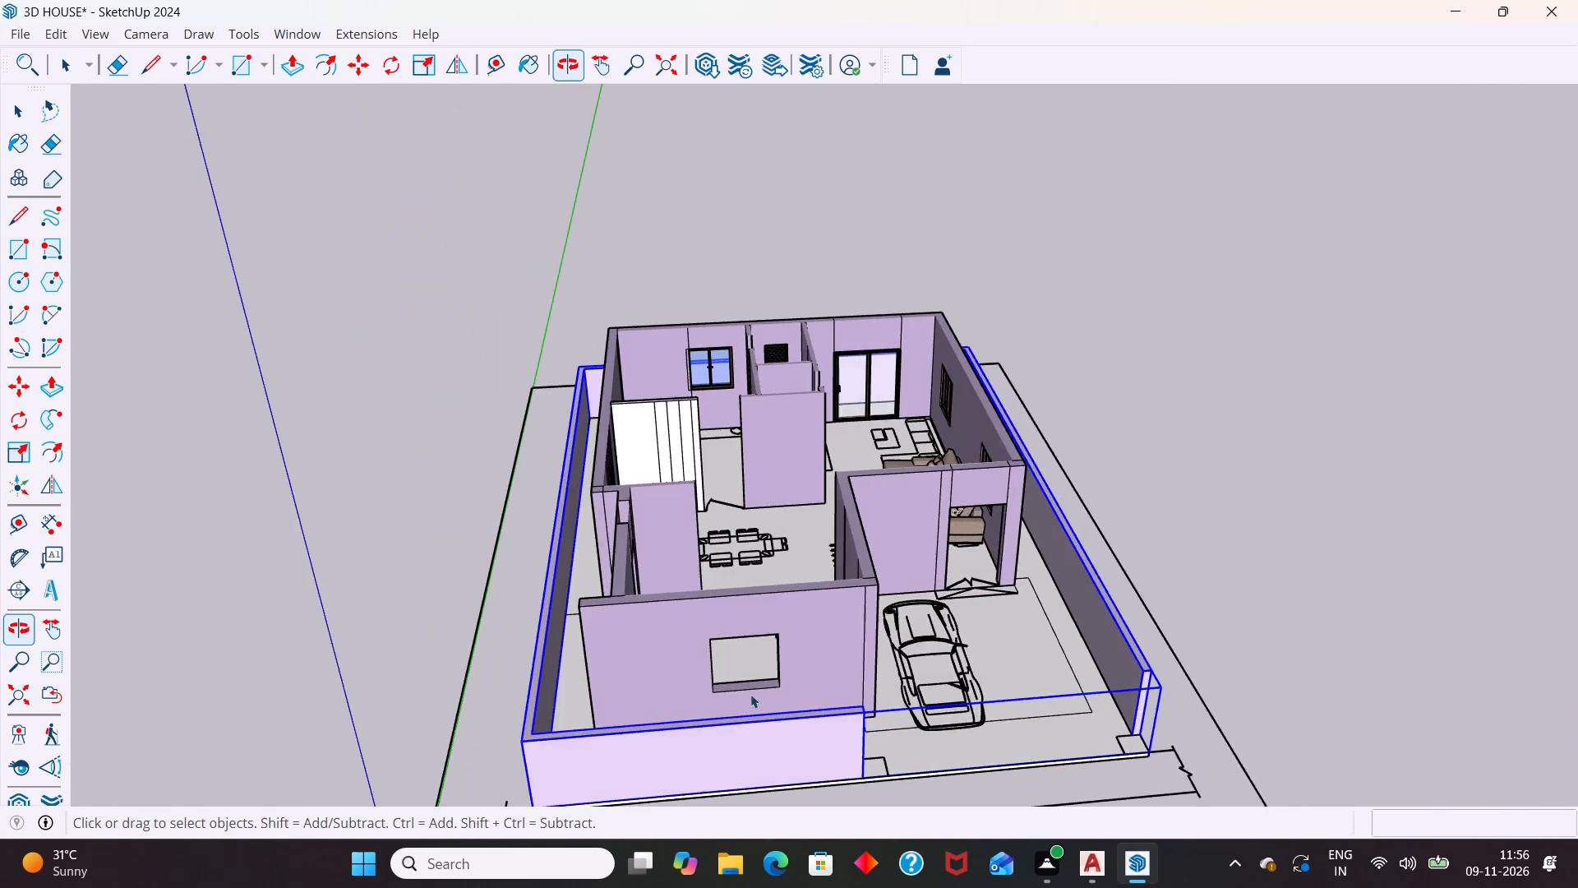
{"action": "scroll", "coordinate": [639, 668], "scroll_direction": "up", "scroll_amount": 4}
{"action": "middle_click_drag", "start_coordinate": [800, 729], "coordinate": [526, 668]}
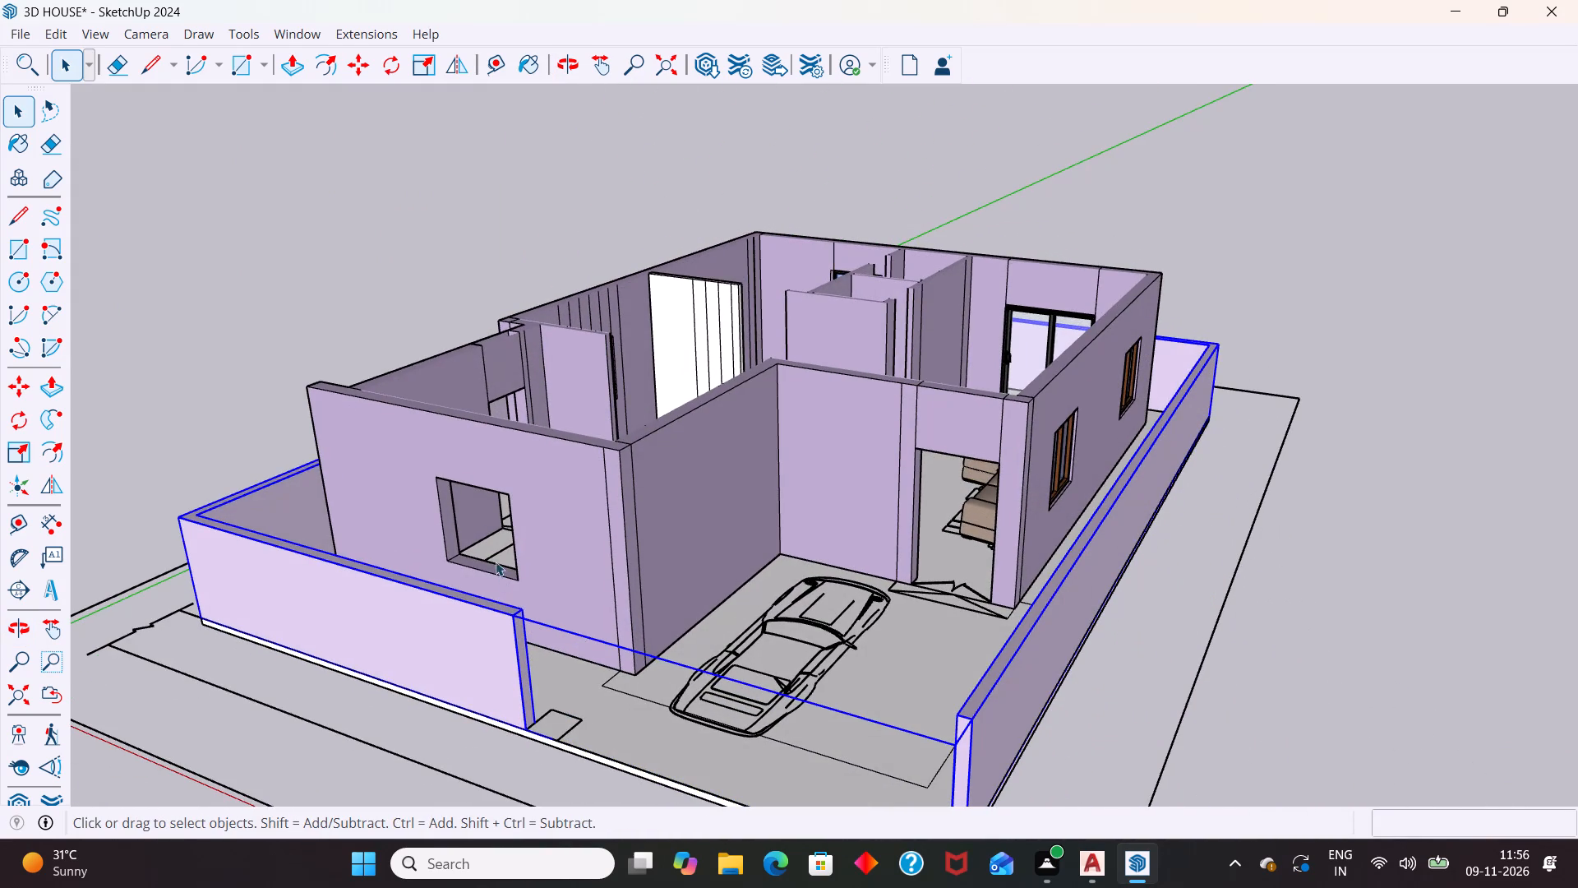
{"action": "middle_click_drag", "start_coordinate": [505, 526], "coordinate": [711, 699]}
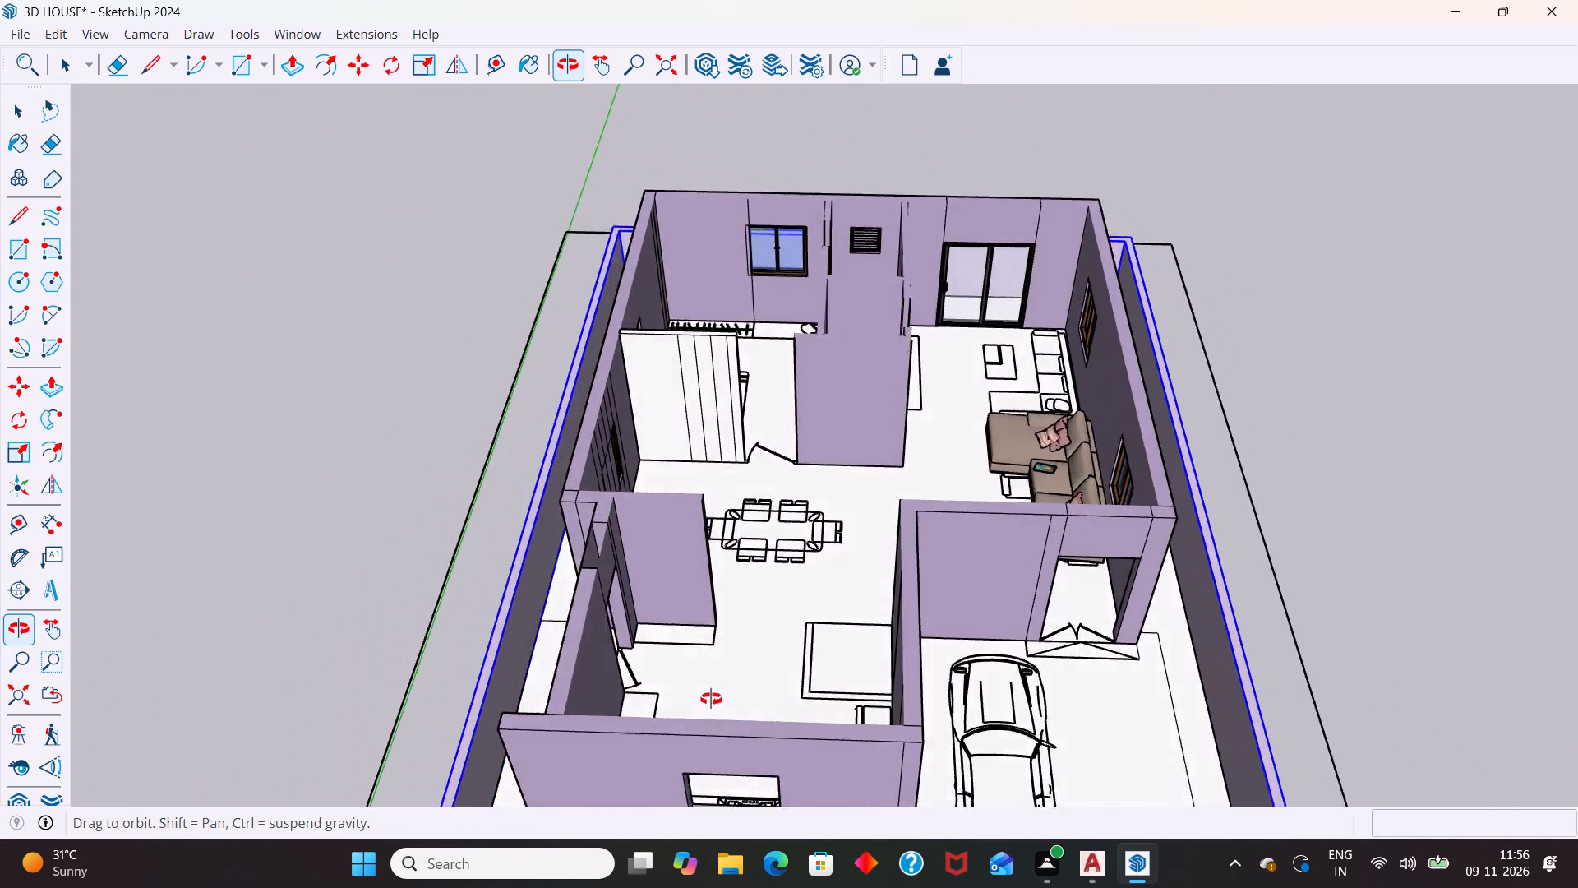
{"action": "middle_click_drag", "start_coordinate": [711, 699], "coordinate": [683, 810]}
{"action": "scroll", "coordinate": [667, 391], "scroll_direction": "down", "scroll_amount": 6}
{"action": "middle_click_drag", "start_coordinate": [810, 591], "coordinate": [515, 641]}
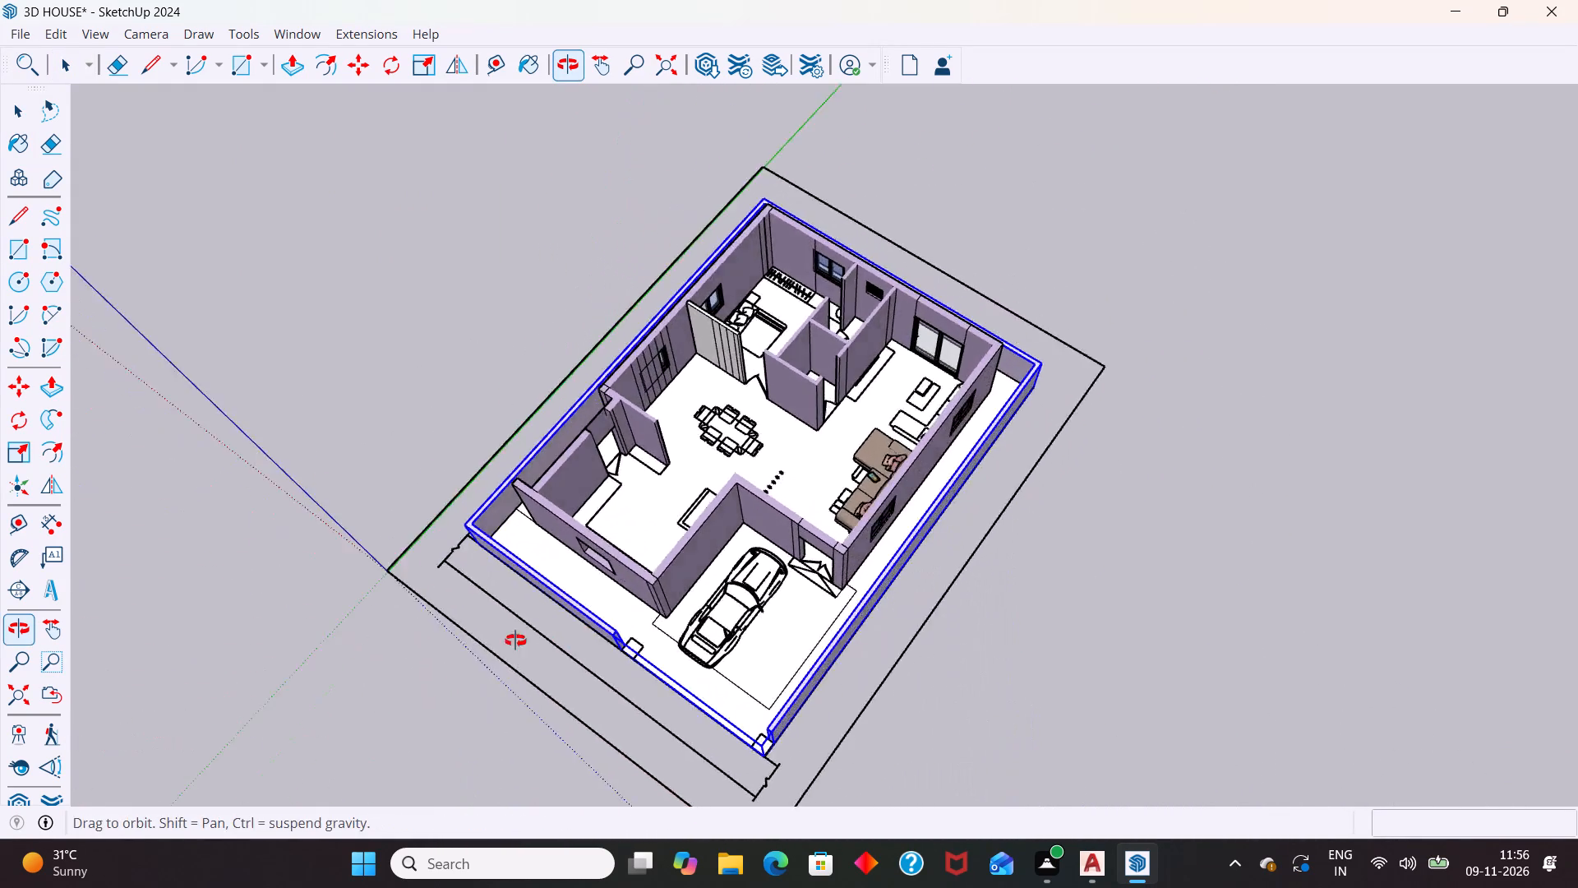
{"action": "middle_click_drag", "start_coordinate": [515, 641], "coordinate": [435, 602]}
{"action": "middle_click_drag", "start_coordinate": [717, 542], "coordinate": [815, 562]}
Inside the front wall's group, draw a vertical 4' by 4' rectangle filling the empty window opening, midway through the wall thickness.
{"action": "scroll", "coordinate": [737, 580], "scroll_direction": "up", "scroll_amount": 5}
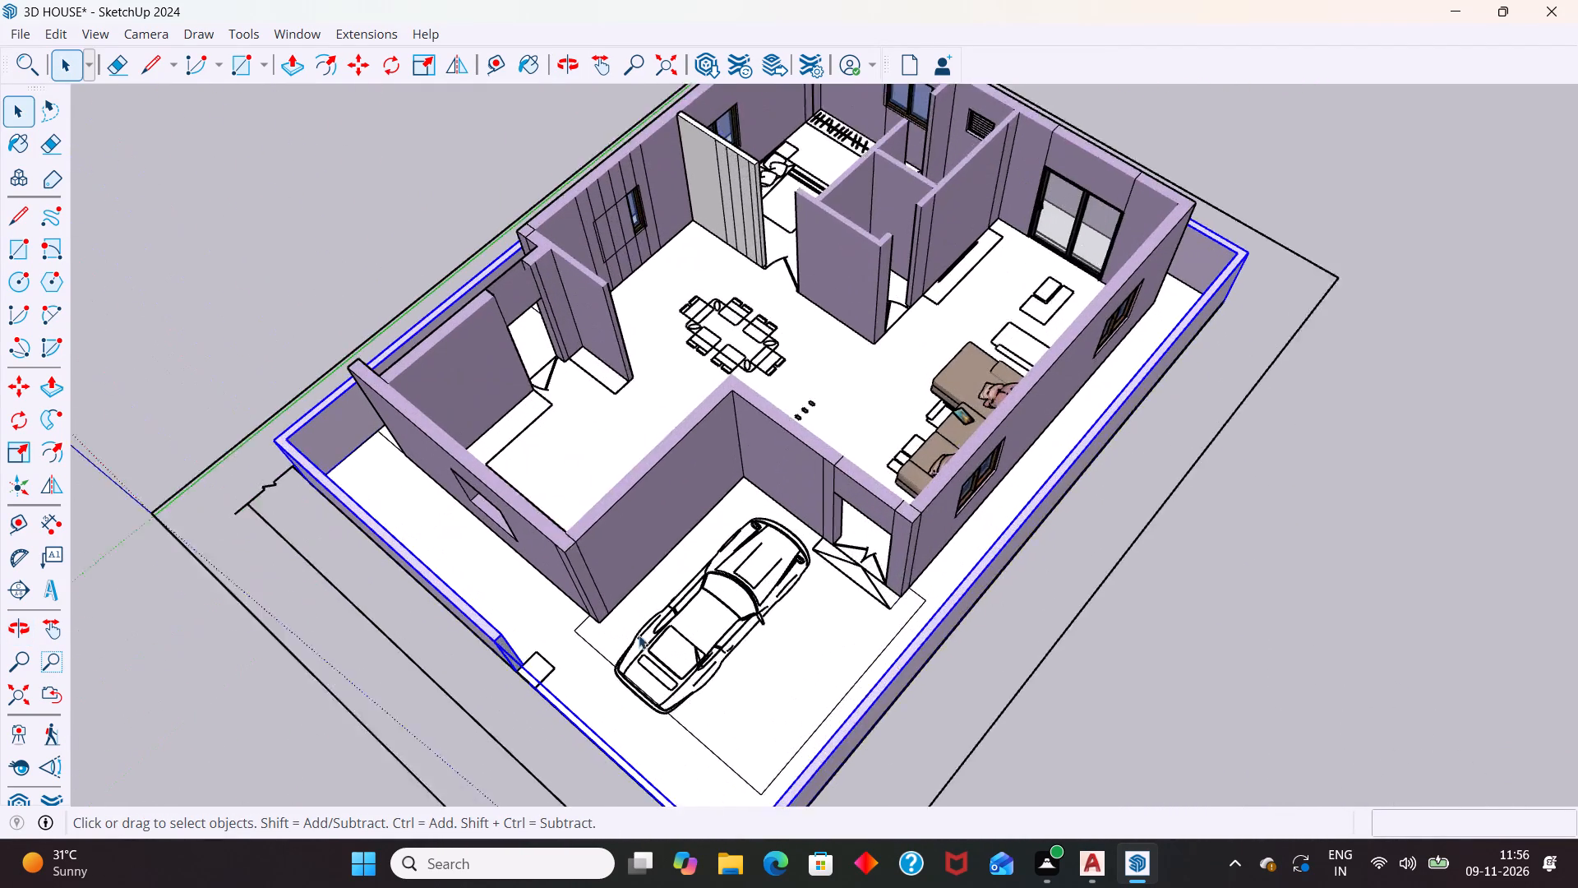
{"action": "scroll", "coordinate": [639, 635], "scroll_direction": "up", "scroll_amount": 2}
{"action": "middle_click_drag", "start_coordinate": [563, 622], "coordinate": [678, 557]}
{"action": "scroll", "coordinate": [431, 557], "scroll_direction": "up", "scroll_amount": 5}
{"action": "middle_click_drag", "start_coordinate": [551, 572], "coordinate": [660, 557]}
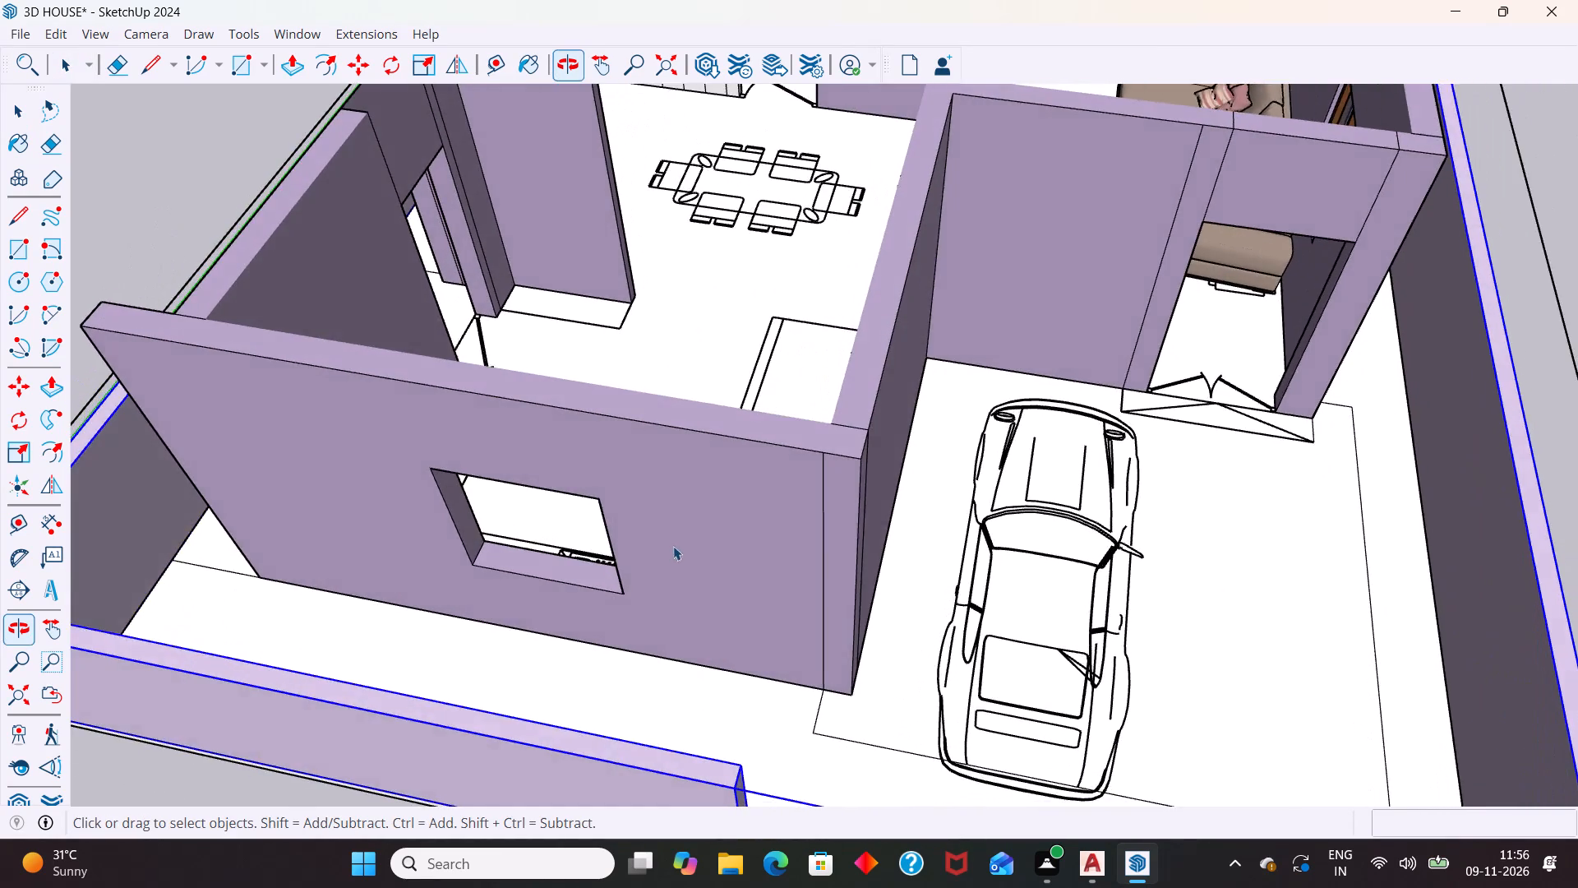
{"action": "scroll", "coordinate": [662, 550], "scroll_direction": "up", "scroll_amount": 4}
{"action": "double_click", "coordinate": [662, 550]}
{"action": "scroll", "coordinate": [415, 523], "scroll_direction": "up", "scroll_amount": 1}
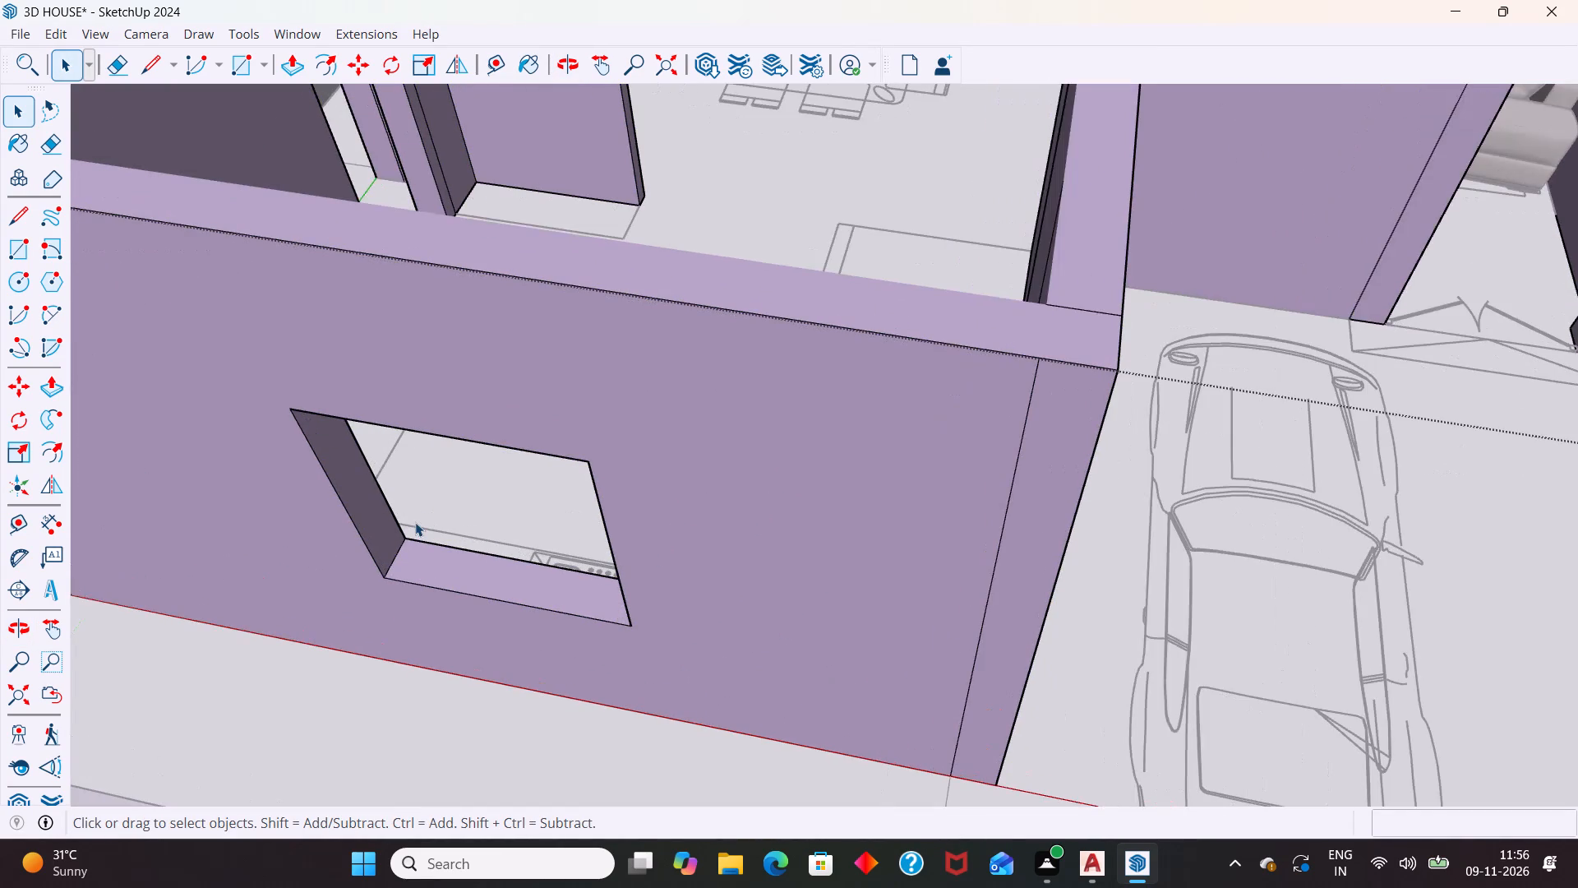
{"action": "key", "text": "r"}
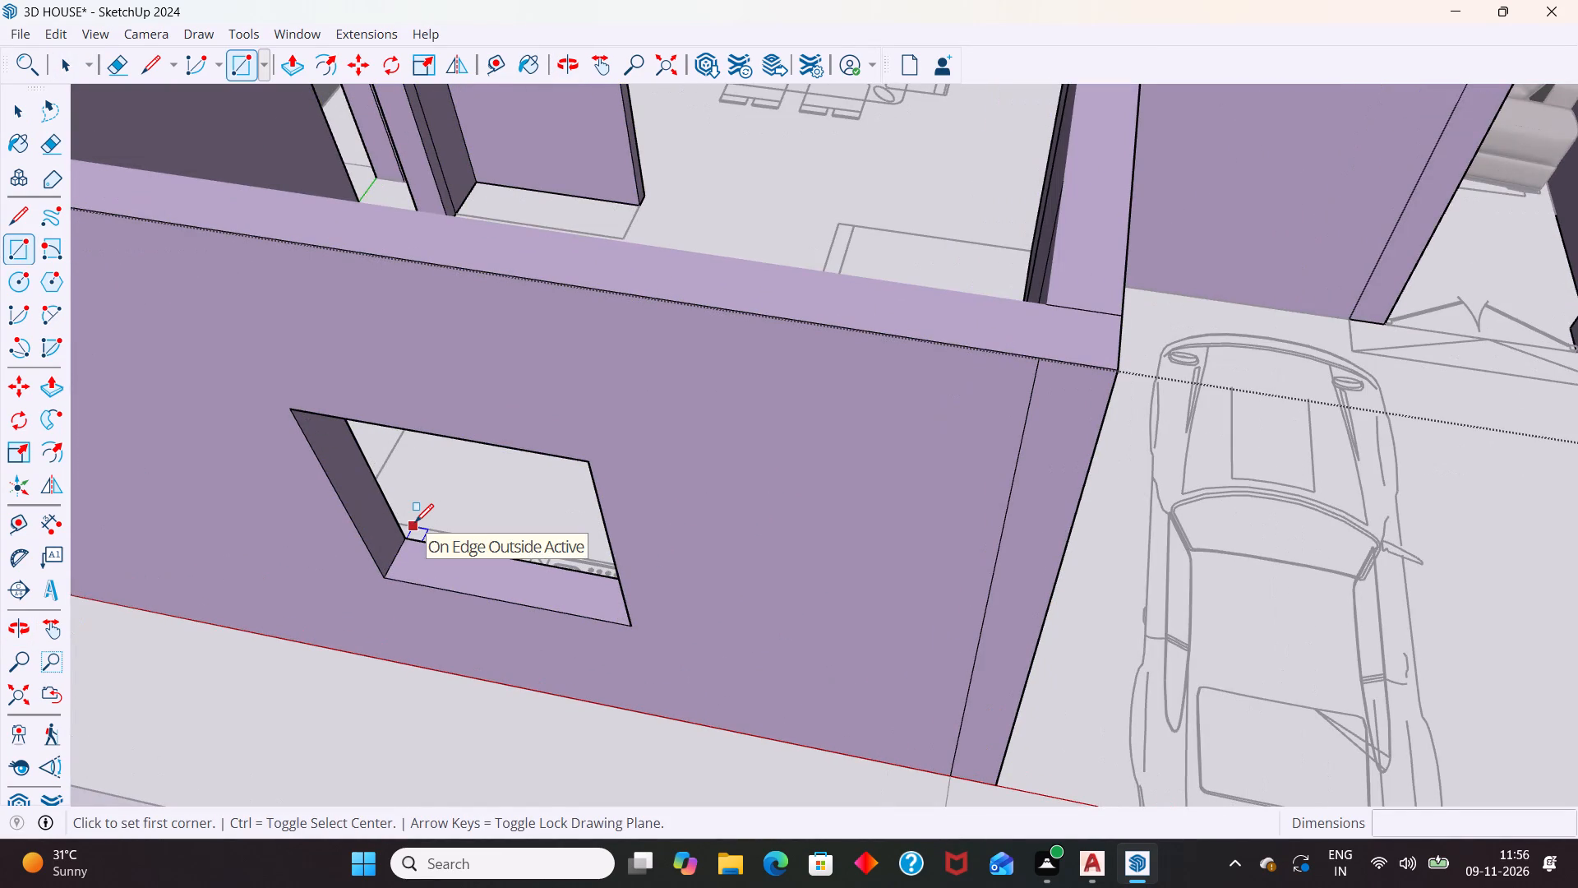
{"action": "left_click_drag", "start_coordinate": [395, 558], "coordinate": [403, 563]}
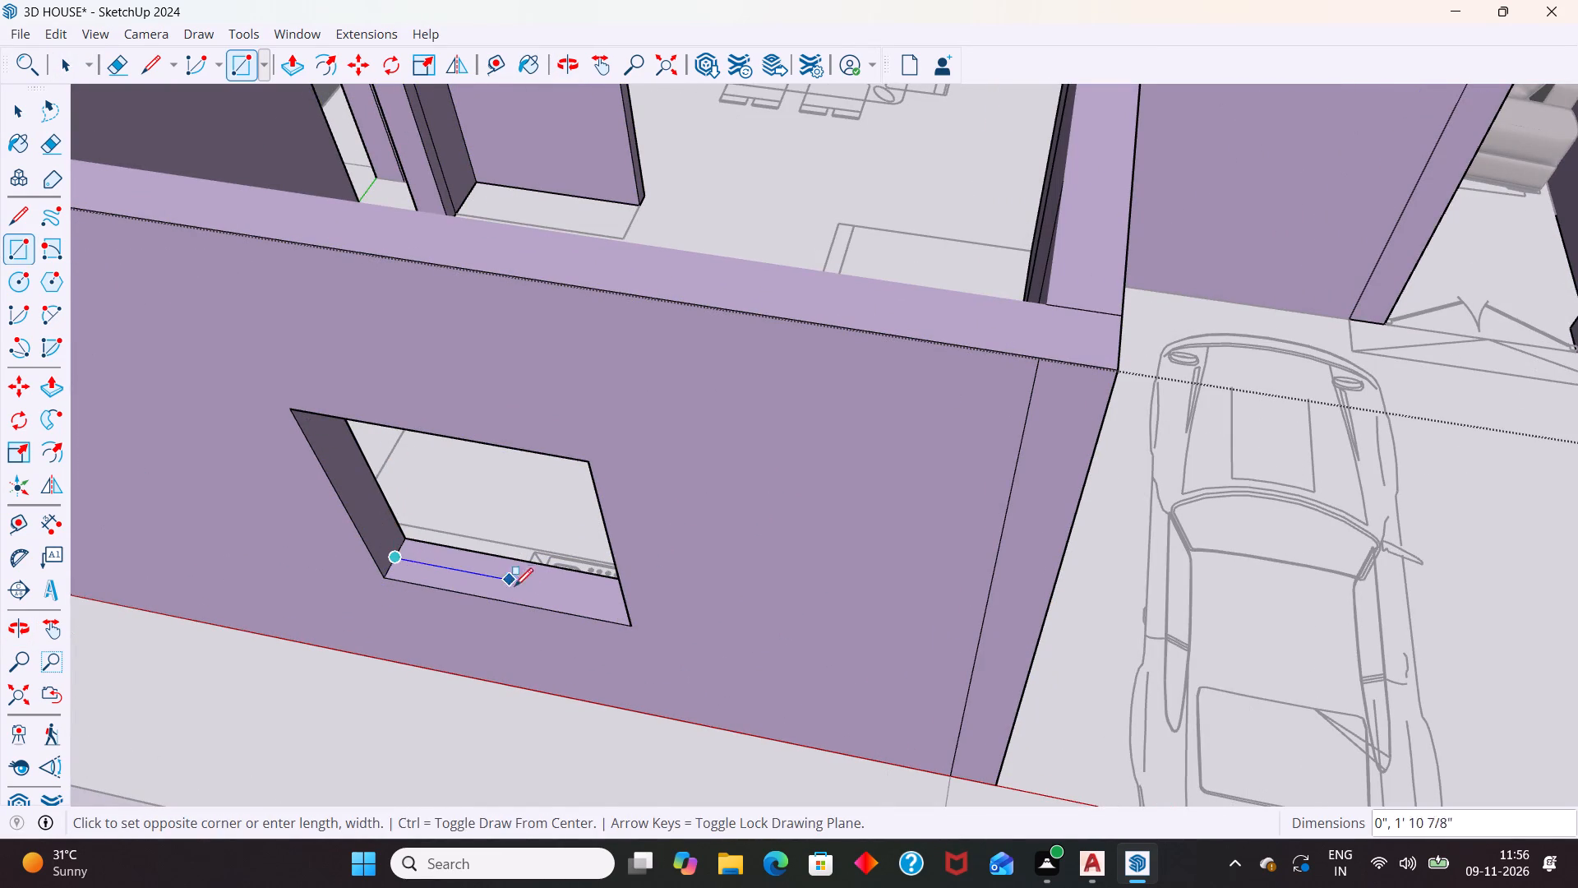
{"action": "middle_click_drag", "start_coordinate": [558, 579], "coordinate": [760, 493]}
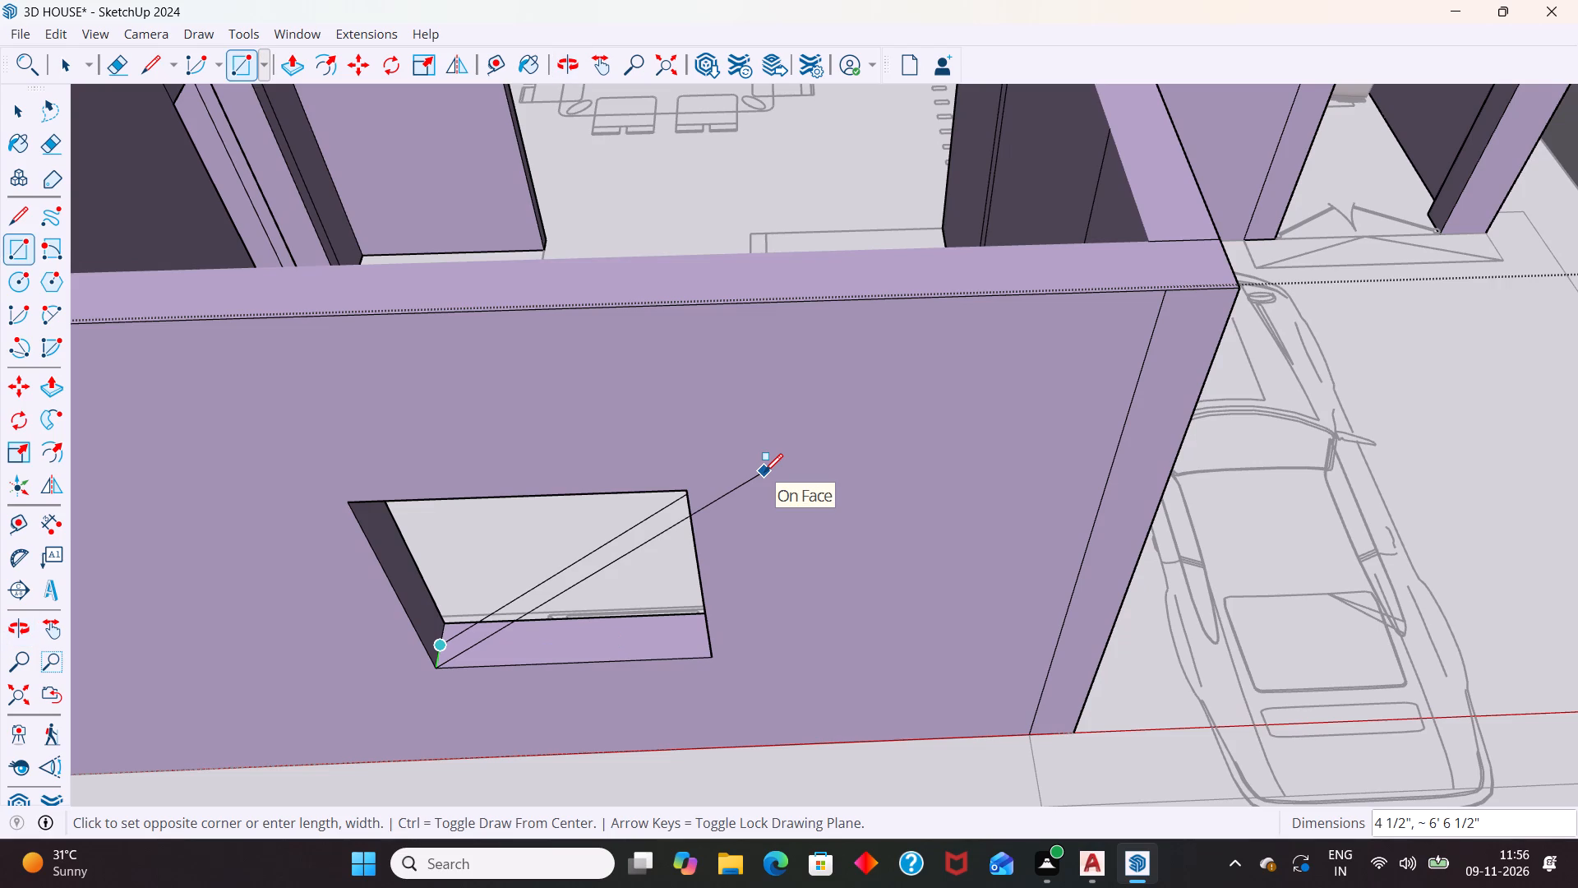
{"action": "key", "text": "Right"}
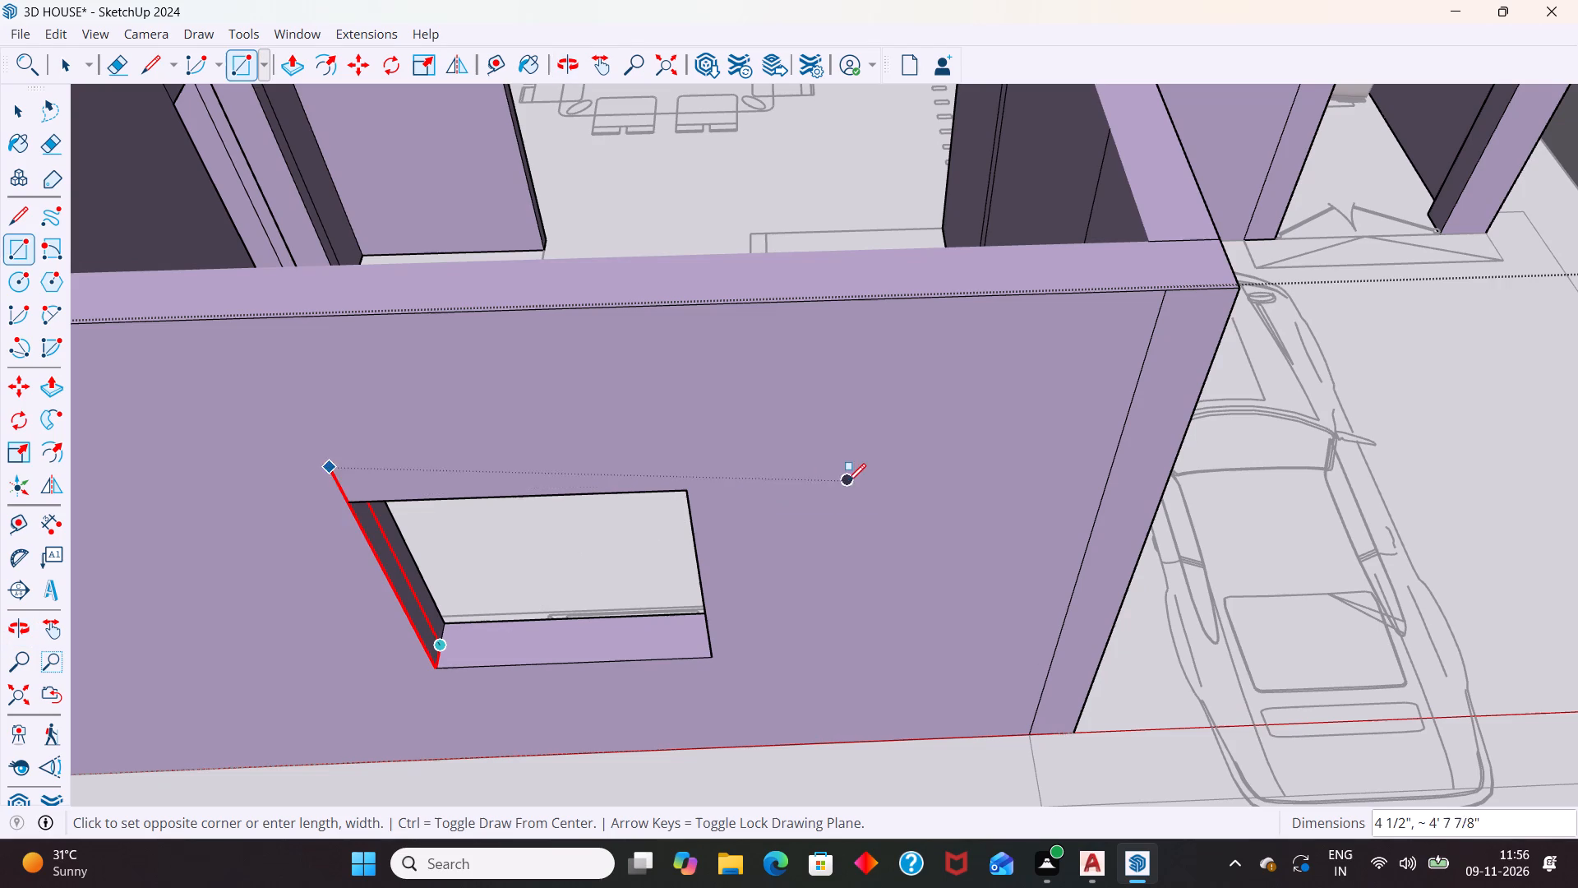
{"action": "key", "text": "Left"}
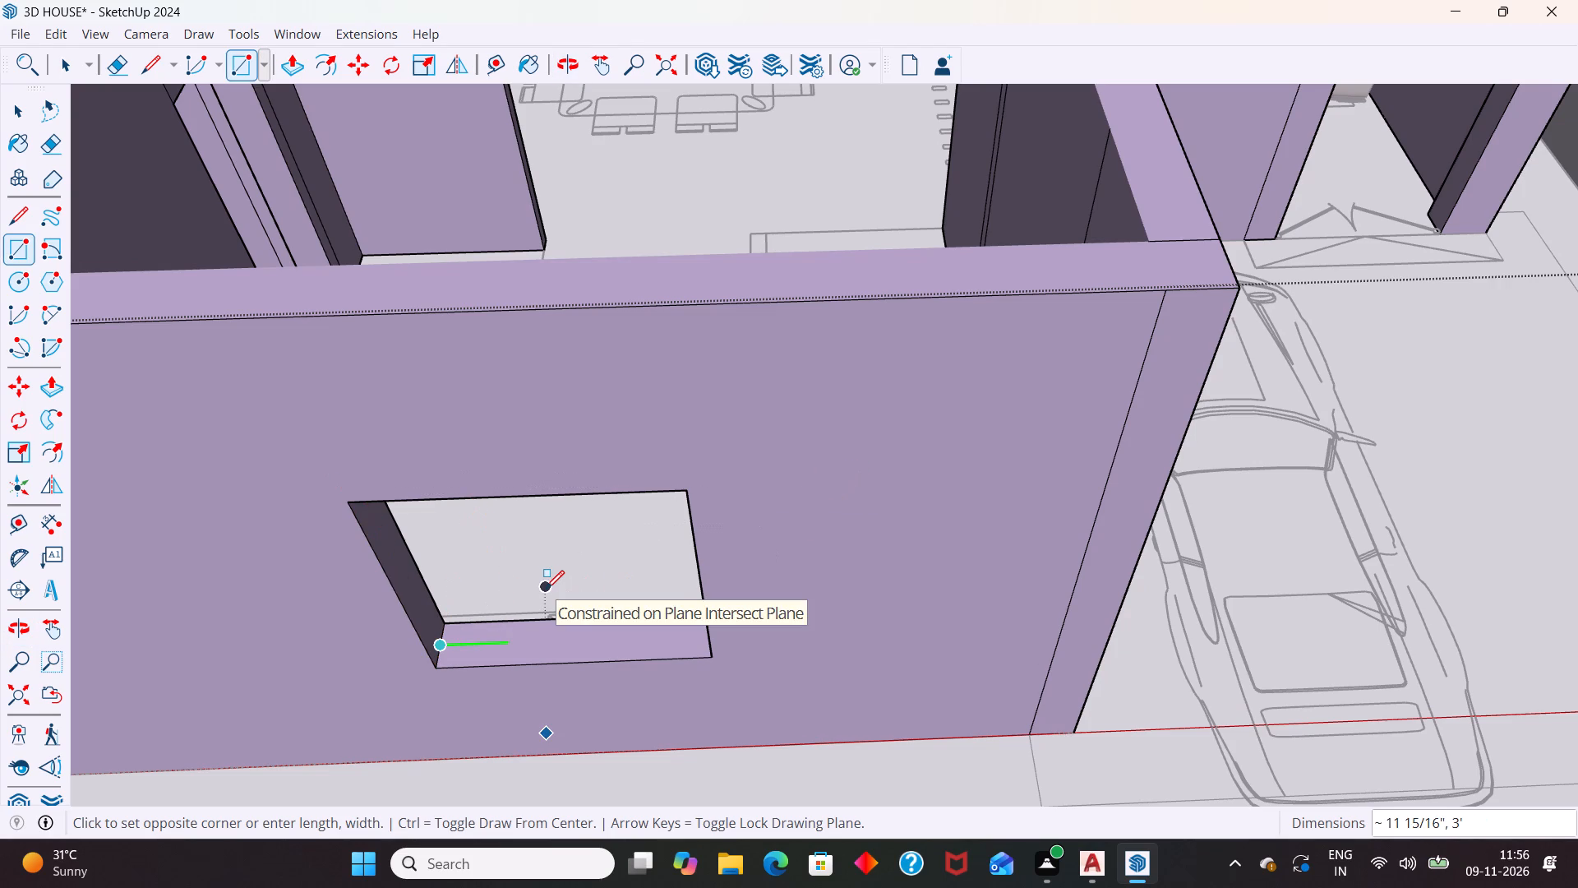
{"action": "middle_click_drag", "start_coordinate": [671, 504], "coordinate": [877, 317]}
{"action": "scroll", "coordinate": [882, 279], "scroll_direction": "up", "scroll_amount": 5}
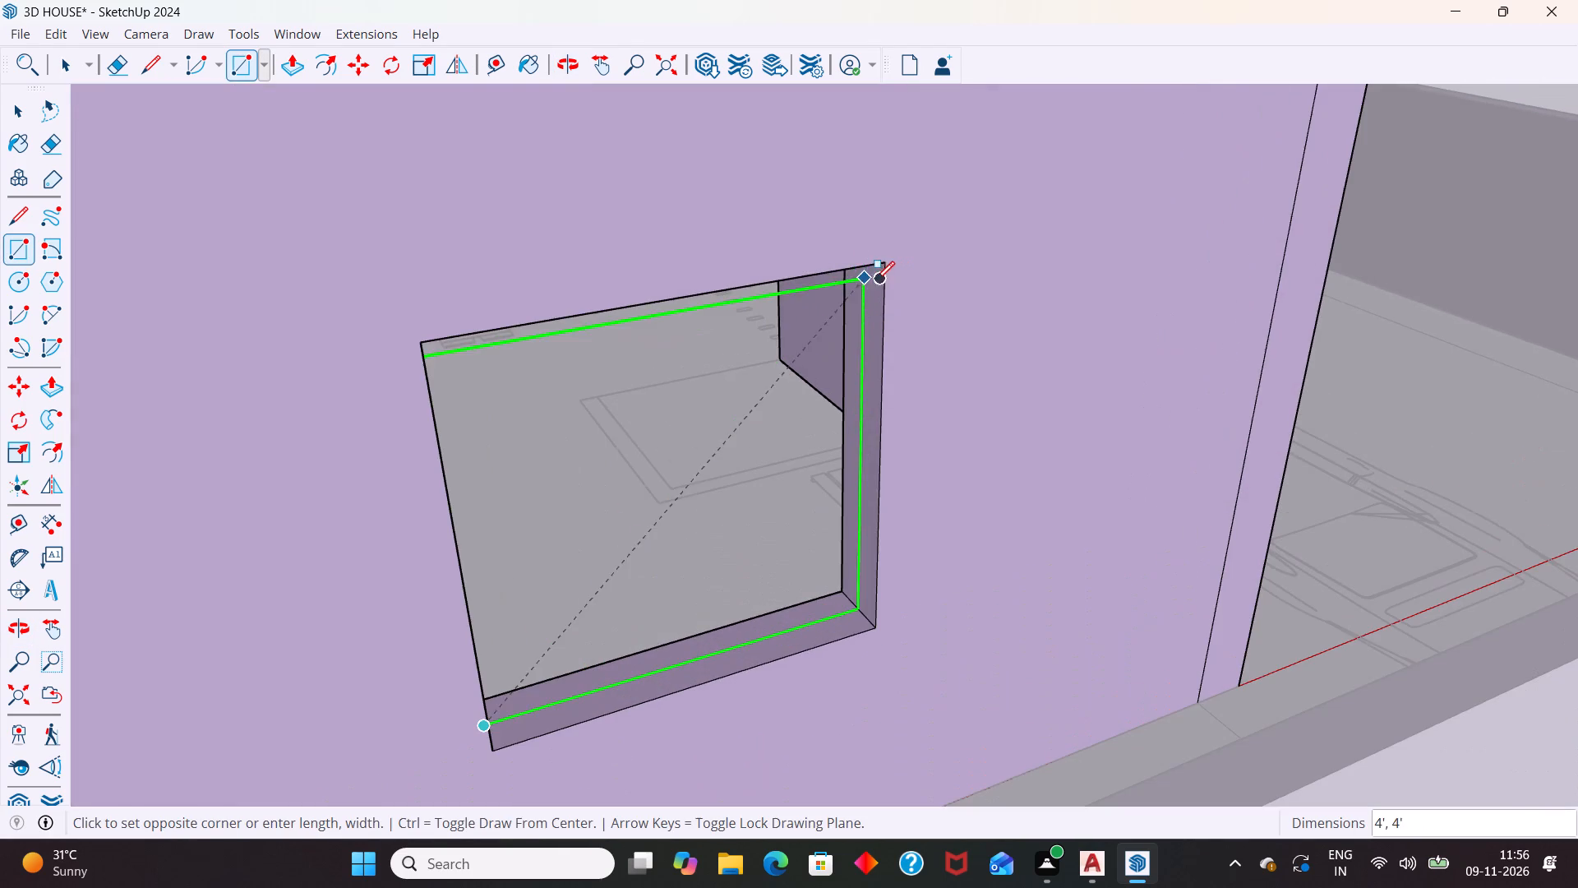
{"action": "middle_click_drag", "start_coordinate": [864, 271], "coordinate": [892, 113]}
{"action": "scroll", "coordinate": [892, 113], "scroll_direction": "up", "scroll_amount": 4}
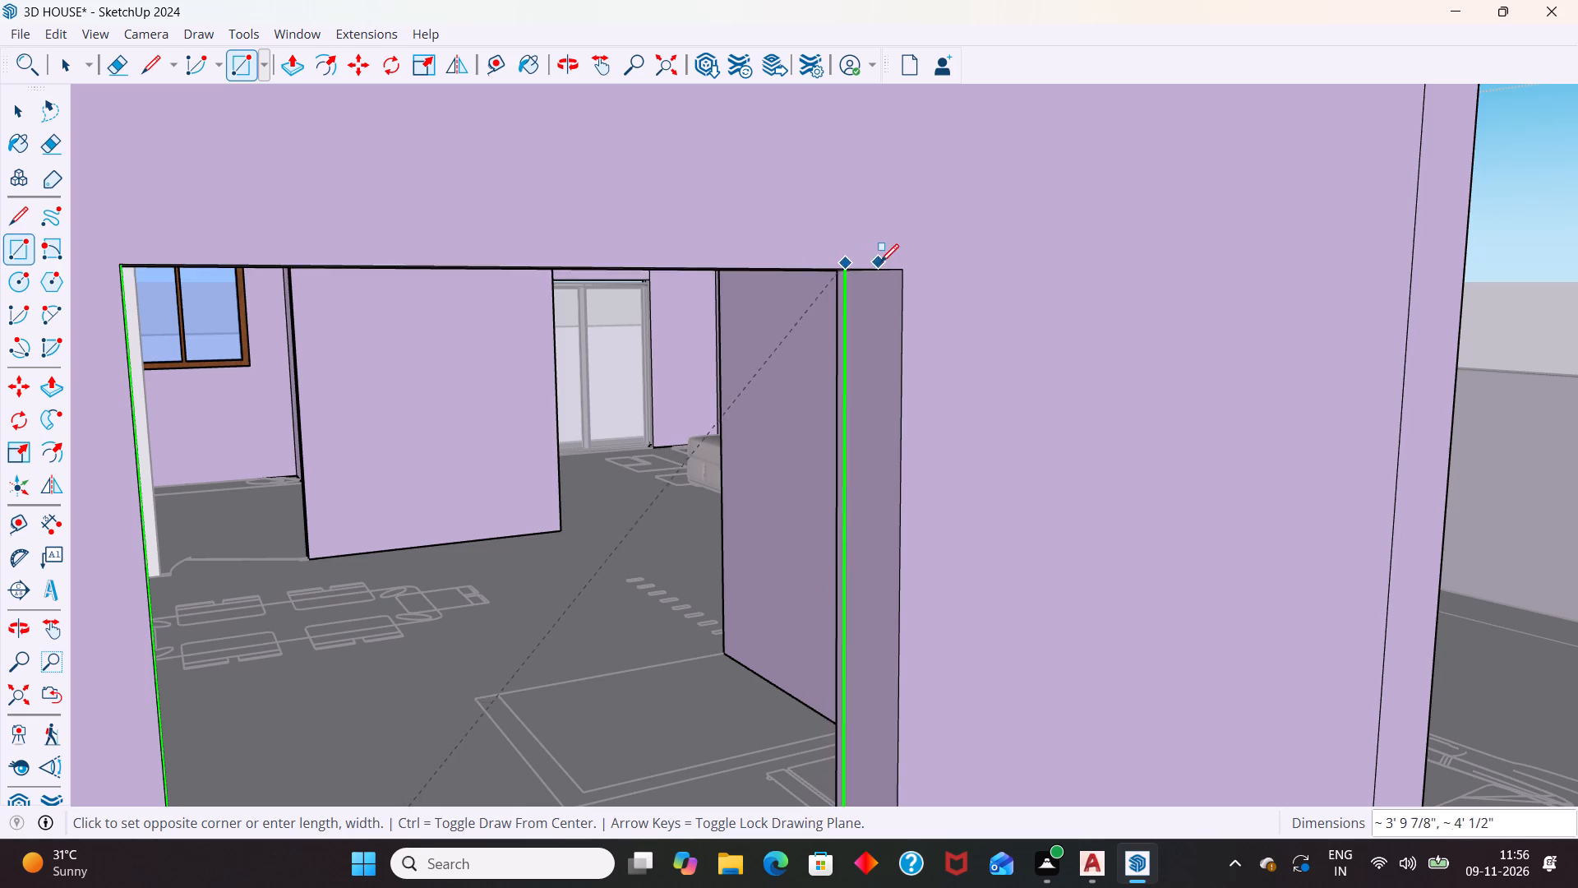
{"action": "scroll", "coordinate": [857, 283], "scroll_direction": "up", "scroll_amount": 1}
{"action": "middle_click_drag", "start_coordinate": [864, 287], "coordinate": [916, 221]}
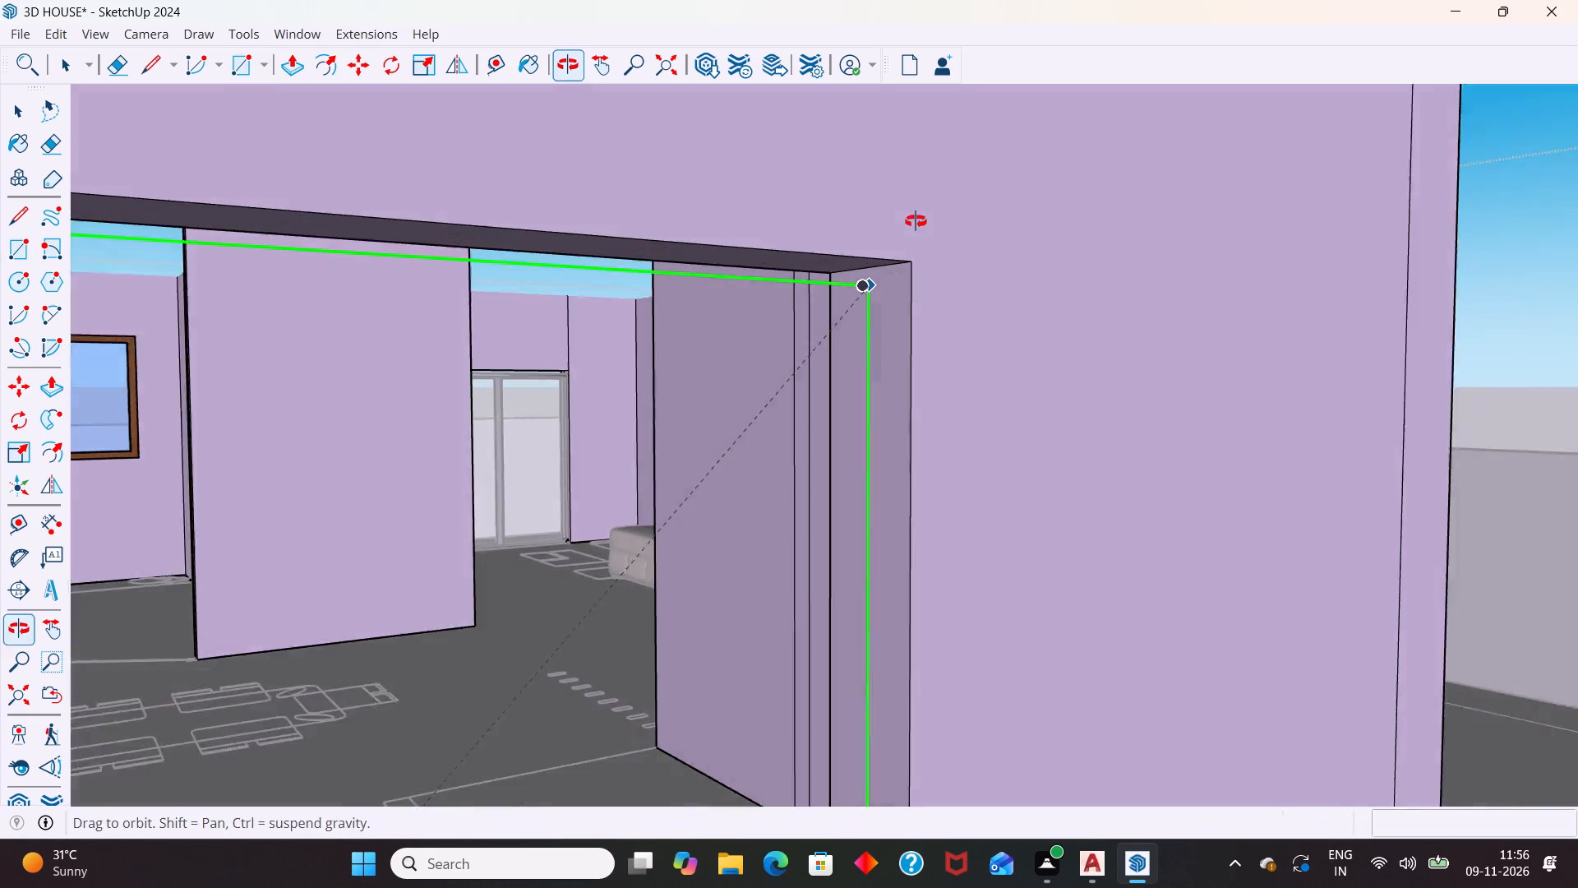
{"action": "middle_click_drag", "start_coordinate": [916, 221], "coordinate": [926, 204]}
{"action": "left_click", "coordinate": [868, 271]}
{"action": "scroll", "coordinate": [883, 278], "scroll_direction": "down", "scroll_amount": 7}
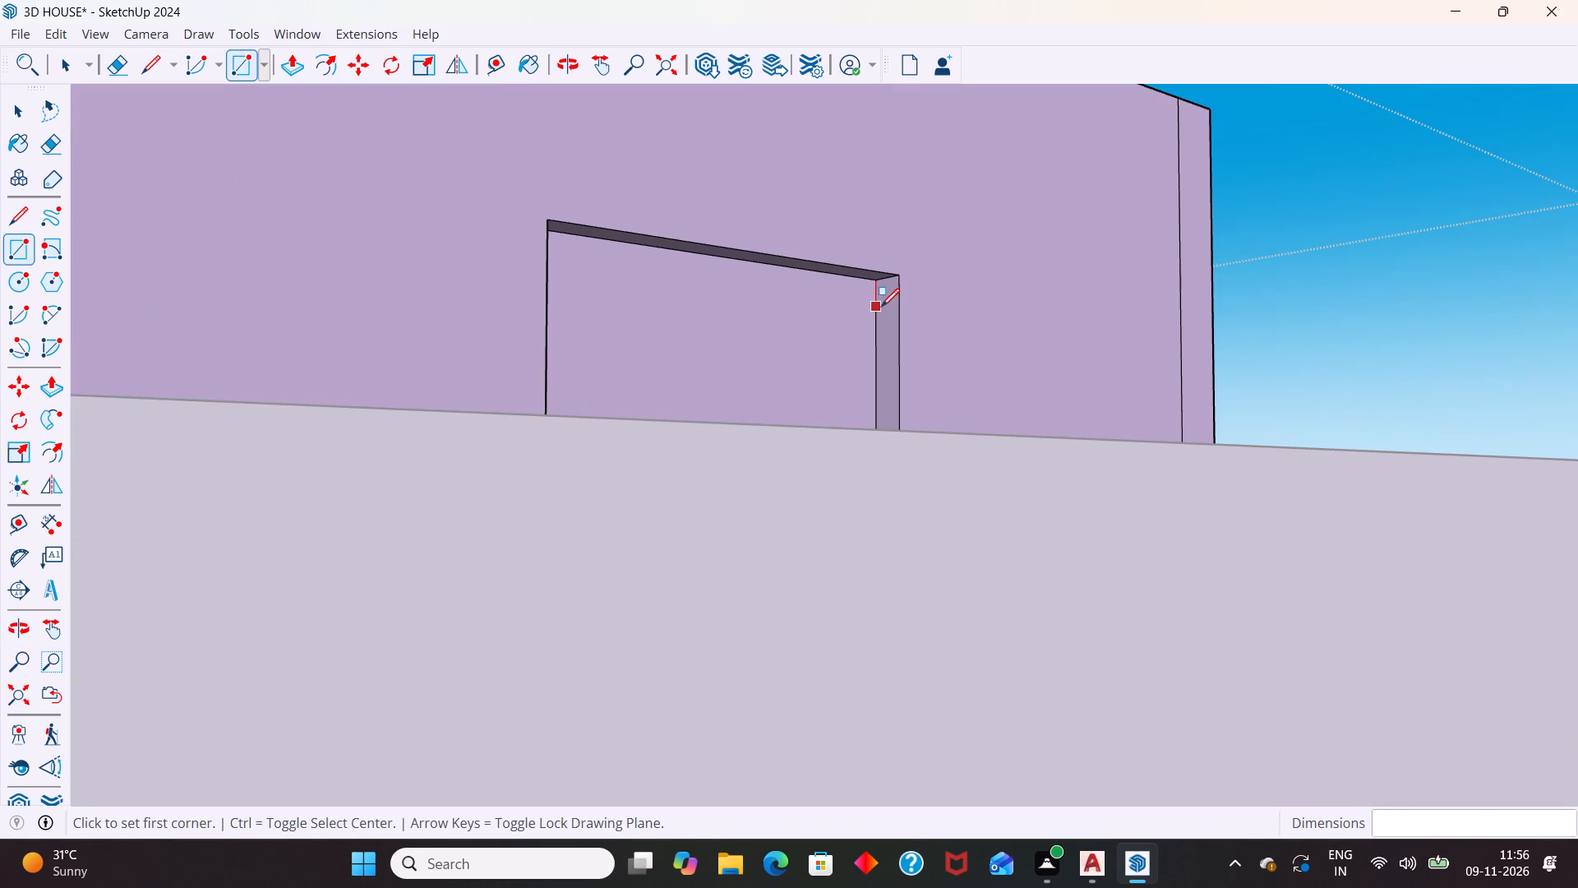
{"action": "key", "text": "space"}
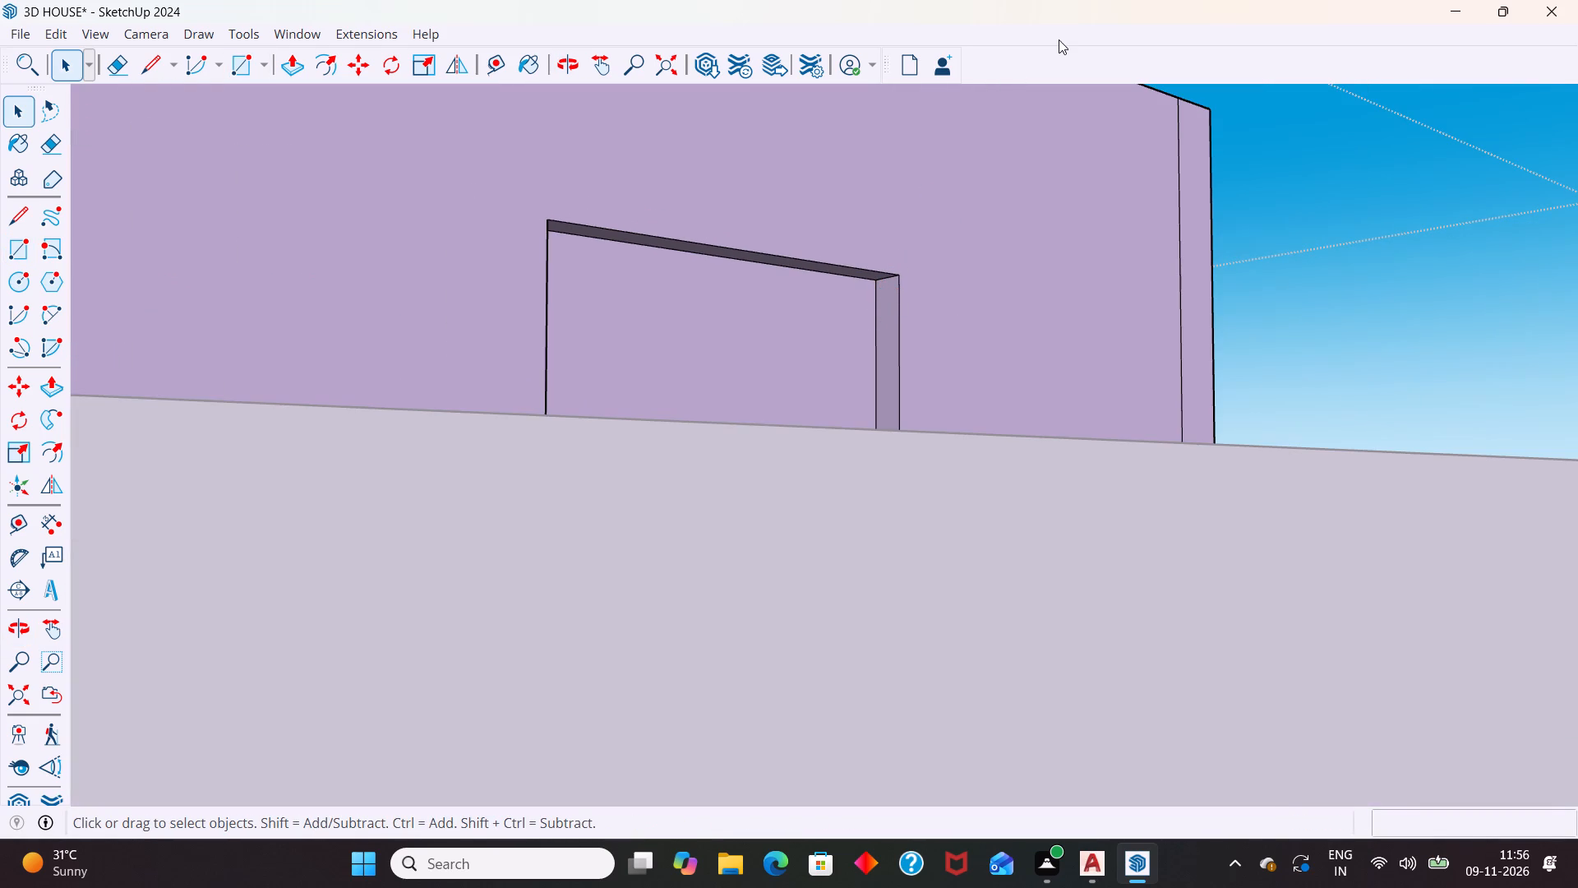
Display the 1001bit - tools extension toolset.
{"action": "right_click", "coordinate": [1059, 39]}
{"action": "left_click", "coordinate": [1092, 0]}
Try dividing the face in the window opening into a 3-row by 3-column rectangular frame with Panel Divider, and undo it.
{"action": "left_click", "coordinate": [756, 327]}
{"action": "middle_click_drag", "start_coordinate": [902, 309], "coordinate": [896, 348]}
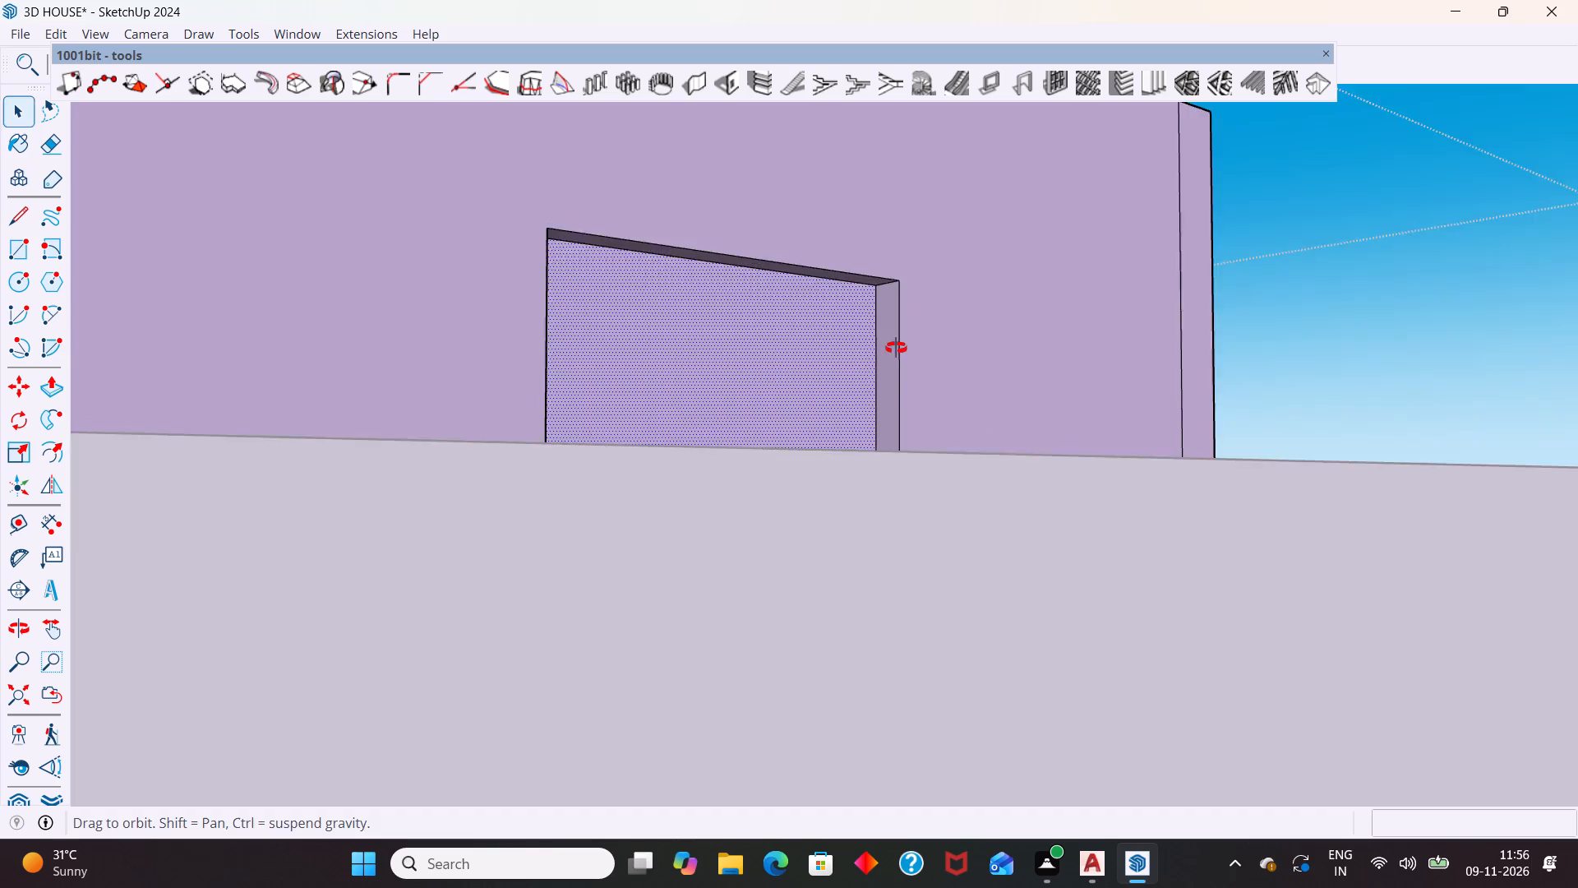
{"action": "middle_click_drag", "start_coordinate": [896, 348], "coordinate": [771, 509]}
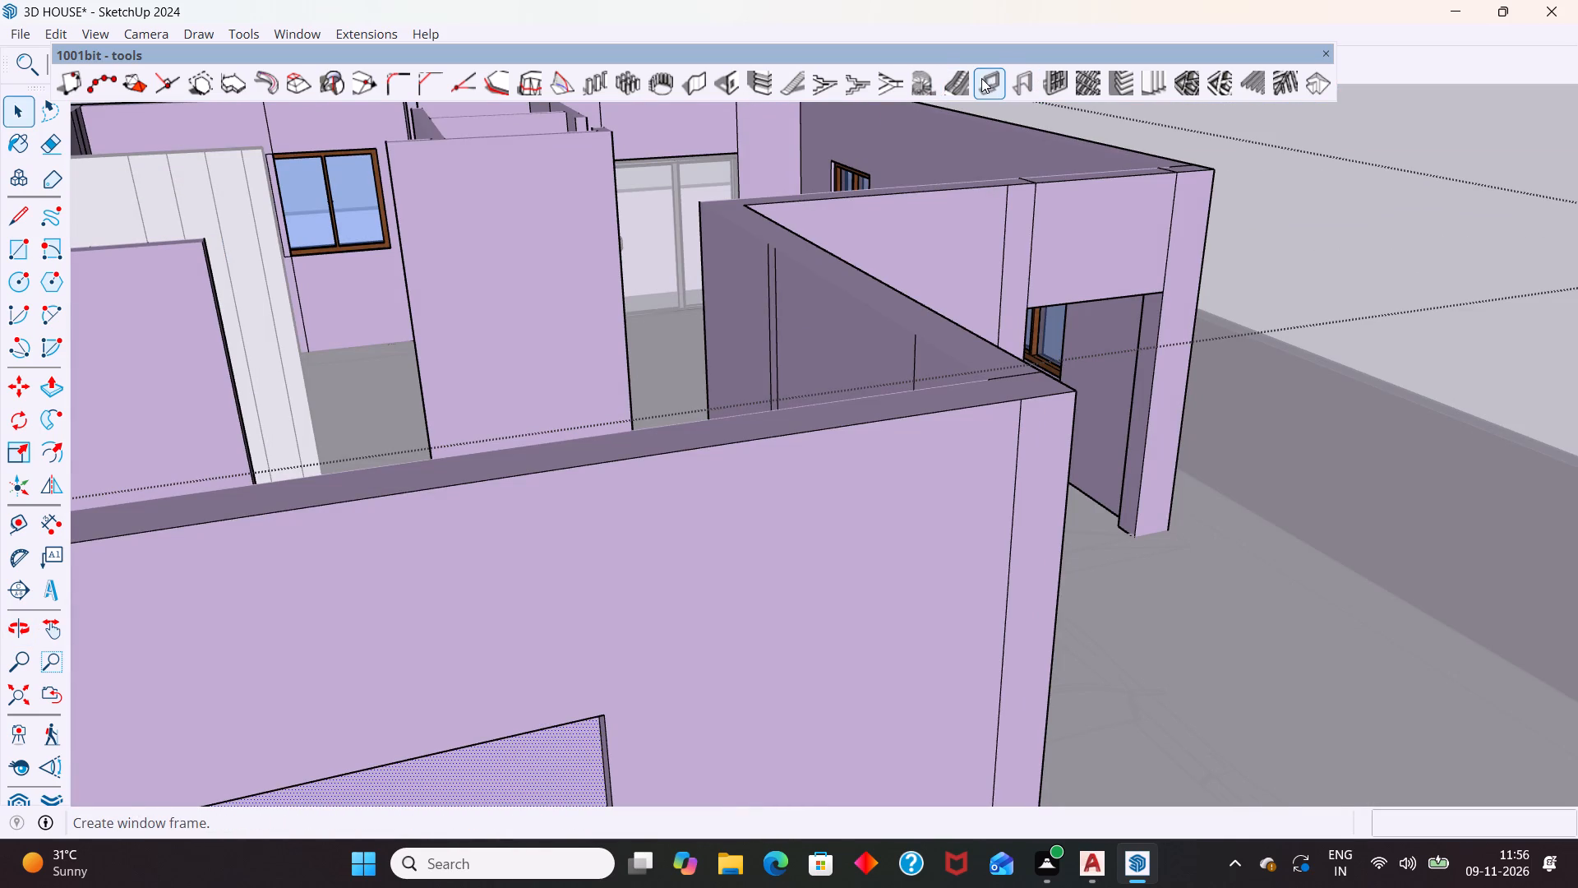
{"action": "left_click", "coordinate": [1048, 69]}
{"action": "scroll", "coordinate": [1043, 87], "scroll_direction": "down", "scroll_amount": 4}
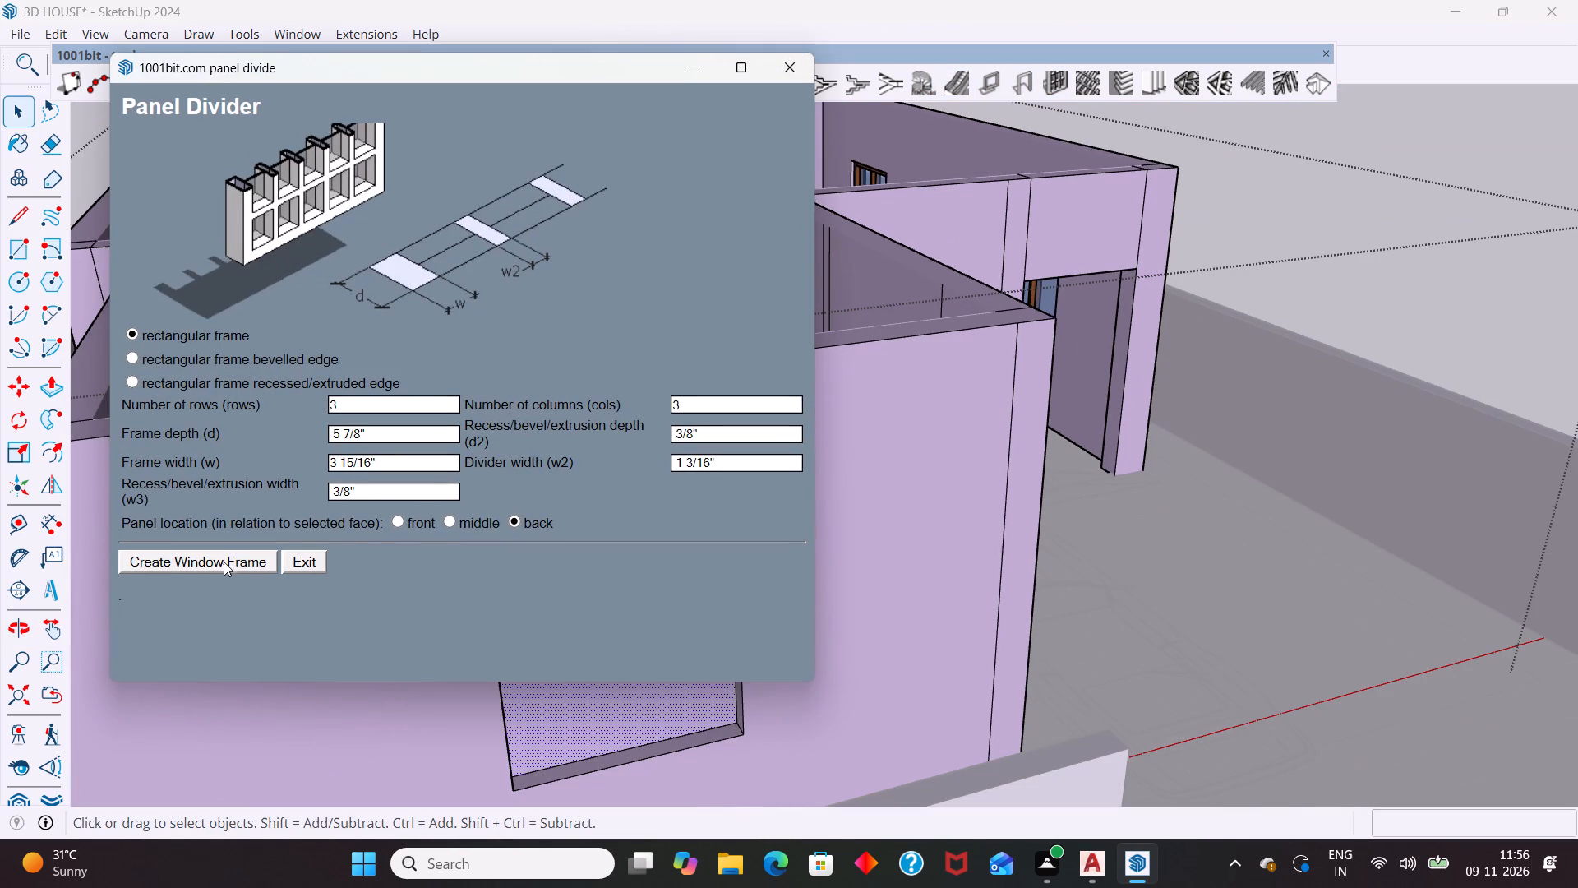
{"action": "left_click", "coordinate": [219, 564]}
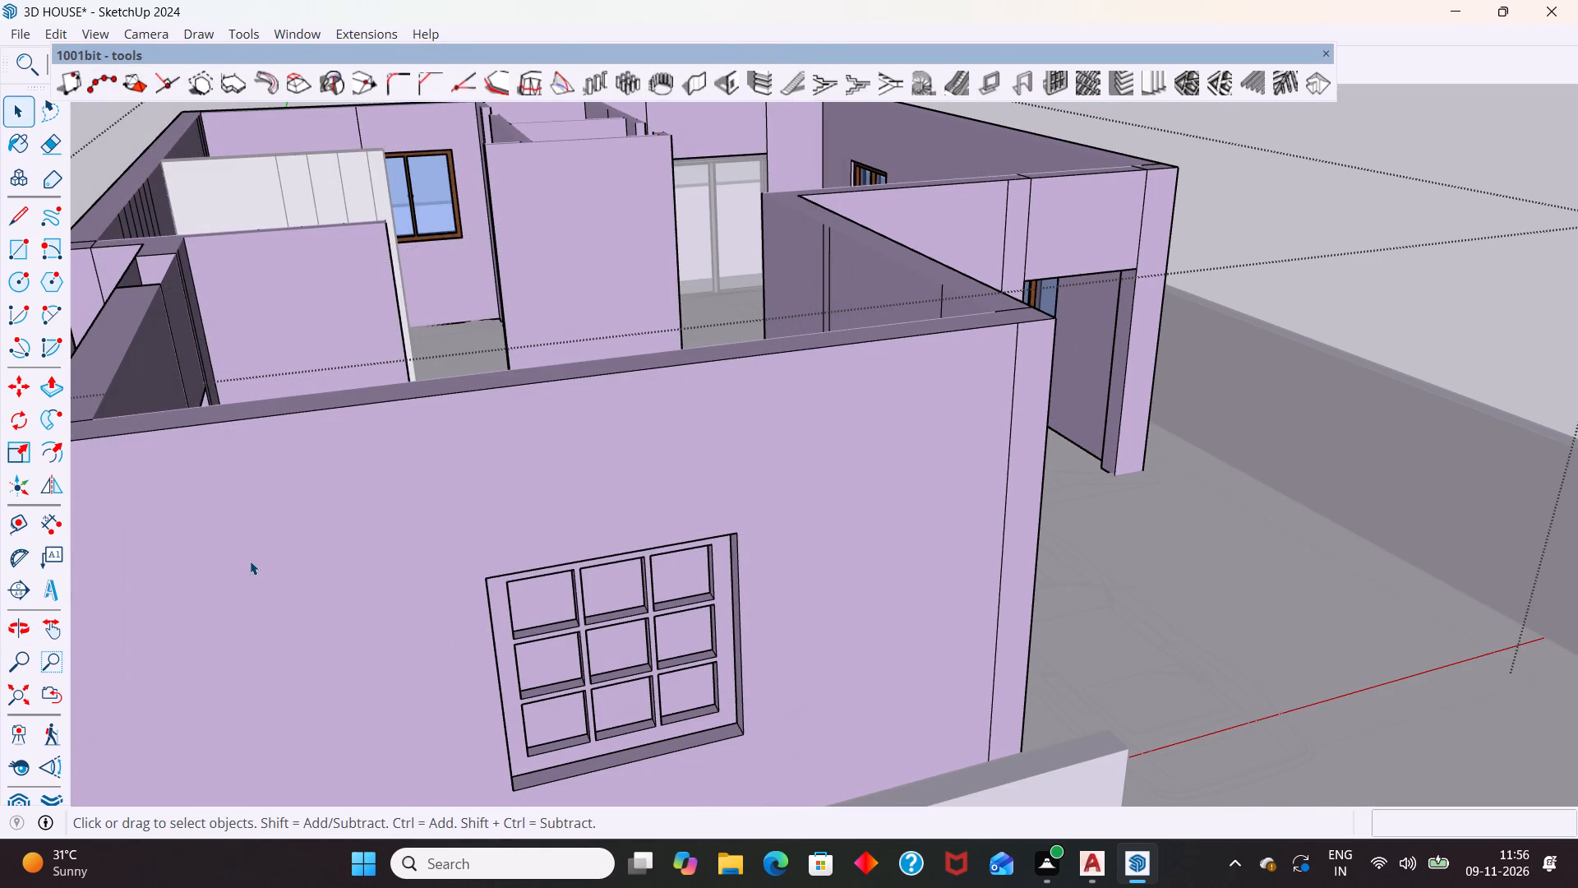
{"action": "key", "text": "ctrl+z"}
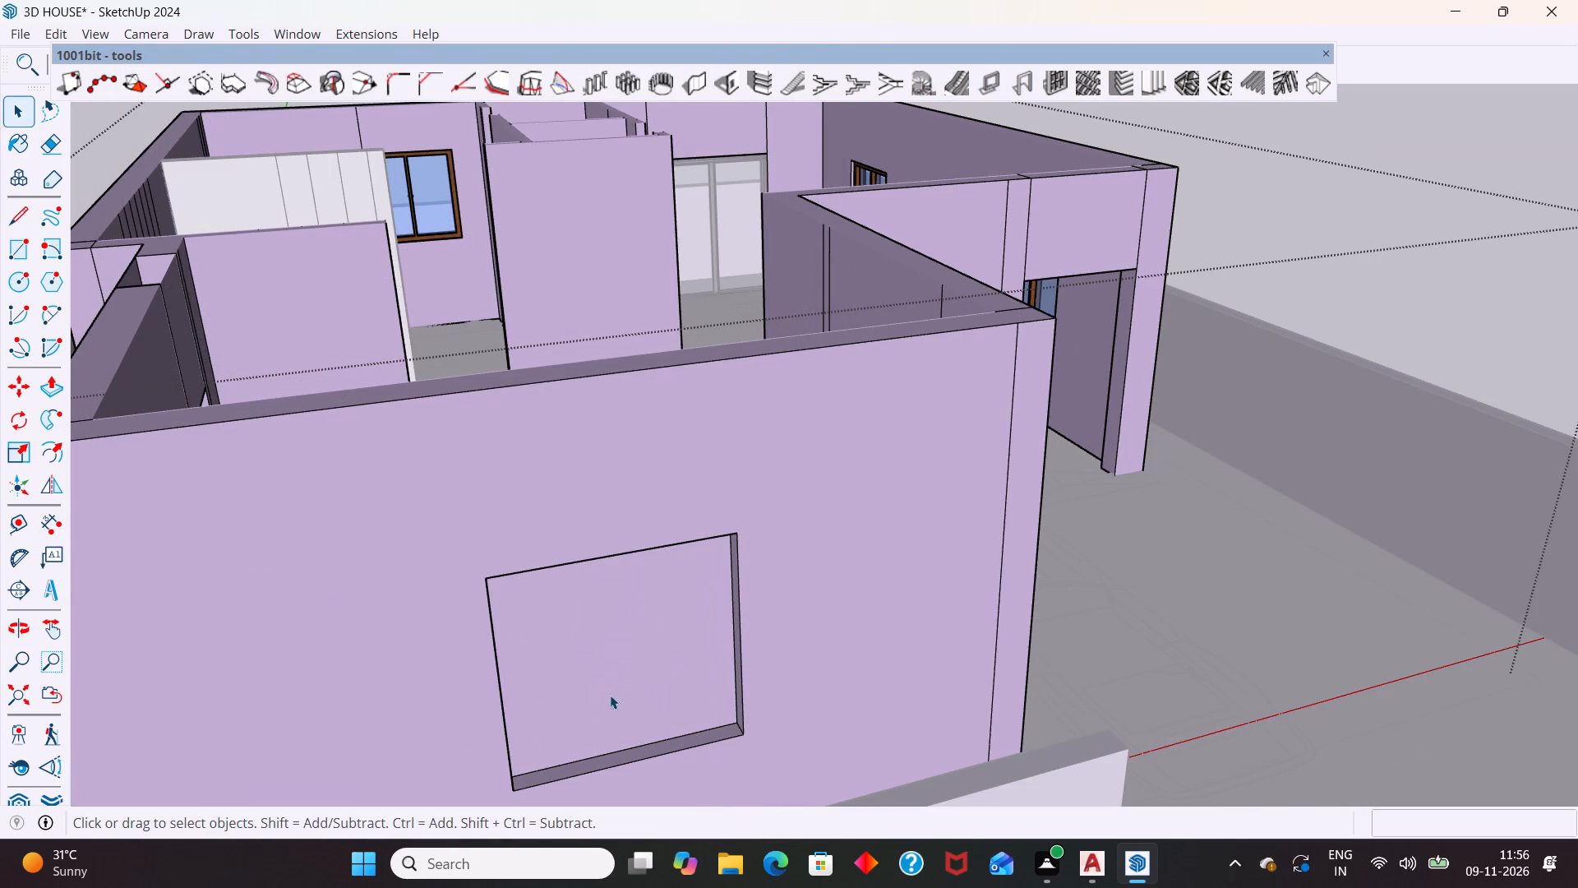
Create a bevelled-edge Panel Divider frame on the window opening's face: 1 row, 2 columns, 5" frame depth, 2.5" frame width, panel location middle.
{"action": "left_click", "coordinate": [648, 673]}
{"action": "left_click", "coordinate": [1059, 77]}
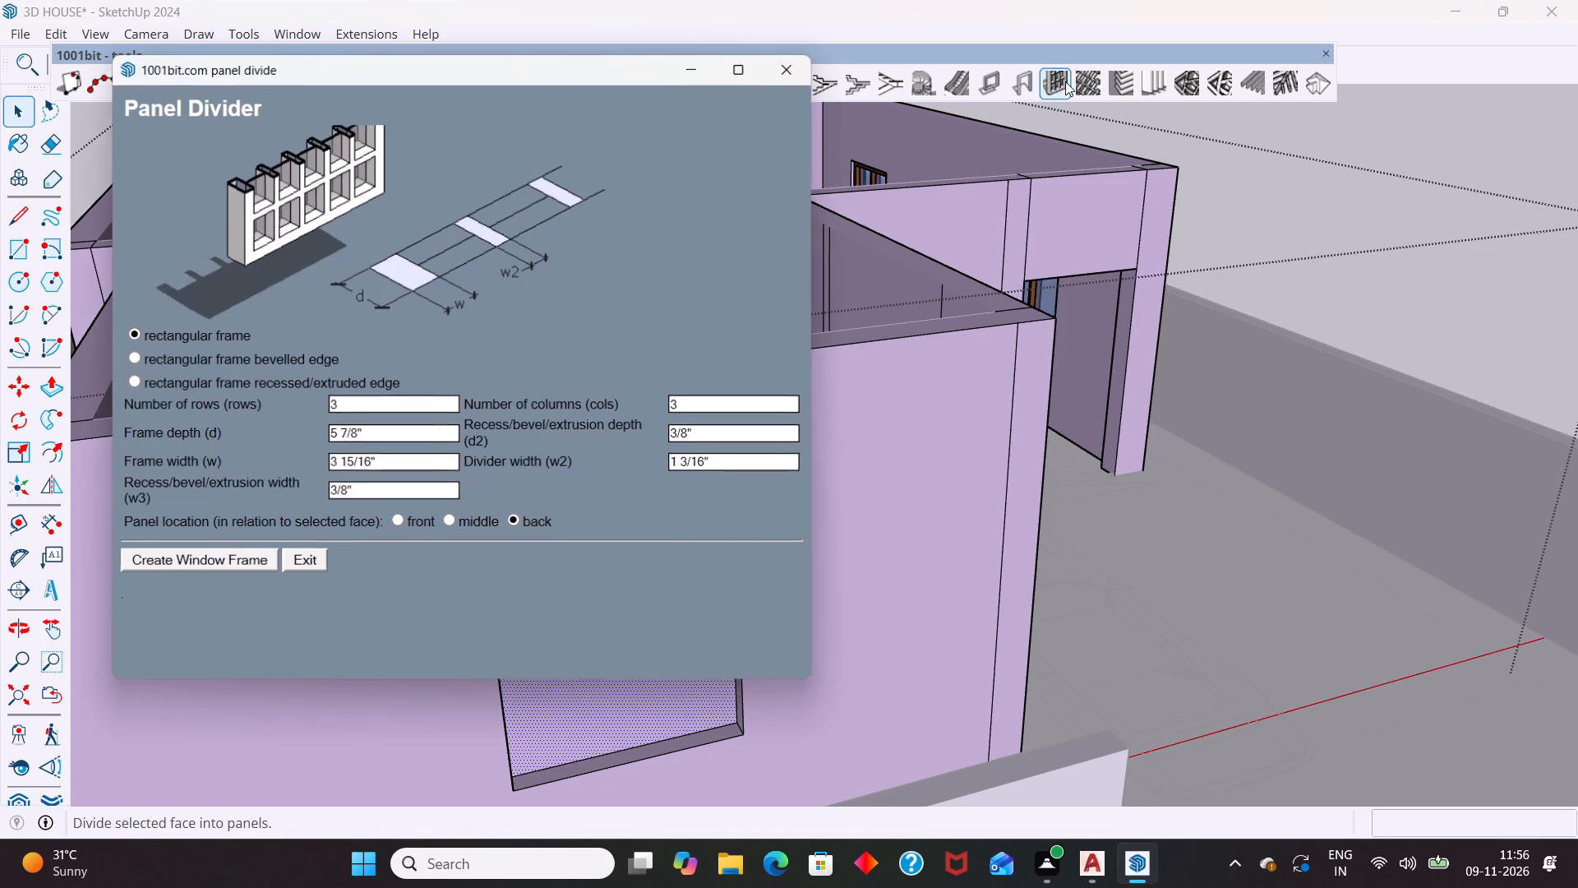
{"action": "left_click", "coordinate": [381, 406]}
{"action": "key", "text": "BackSpace"}
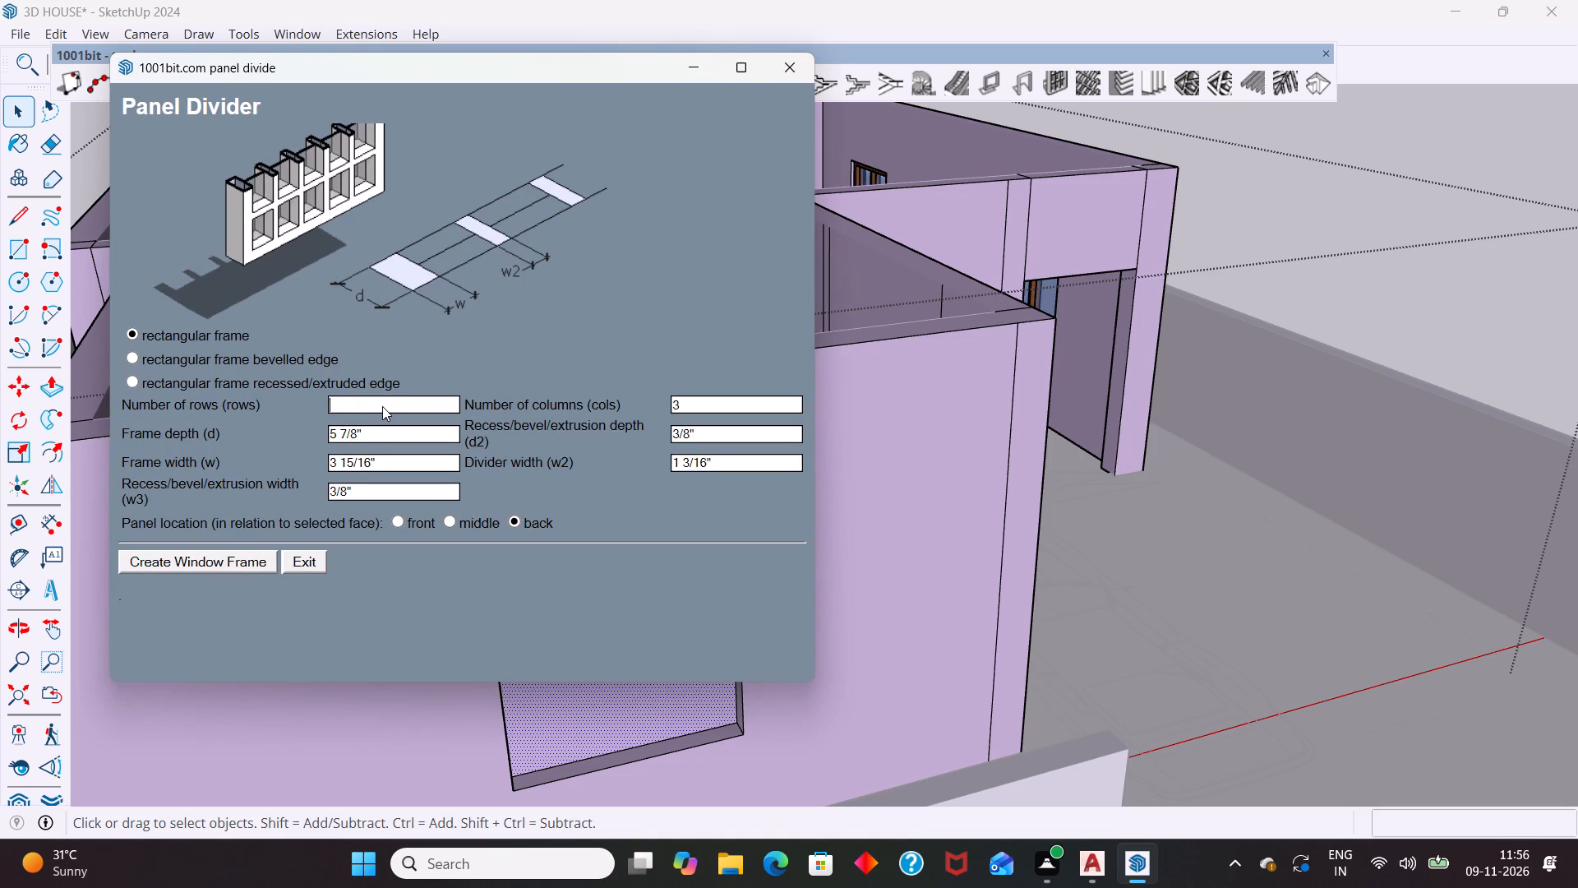
{"action": "key", "text": "1"}
{"action": "left_click", "coordinate": [686, 397]}
{"action": "key", "text": "BackSpace"}
{"action": "key", "text": "2"}
{"action": "left_click", "coordinate": [390, 436]}
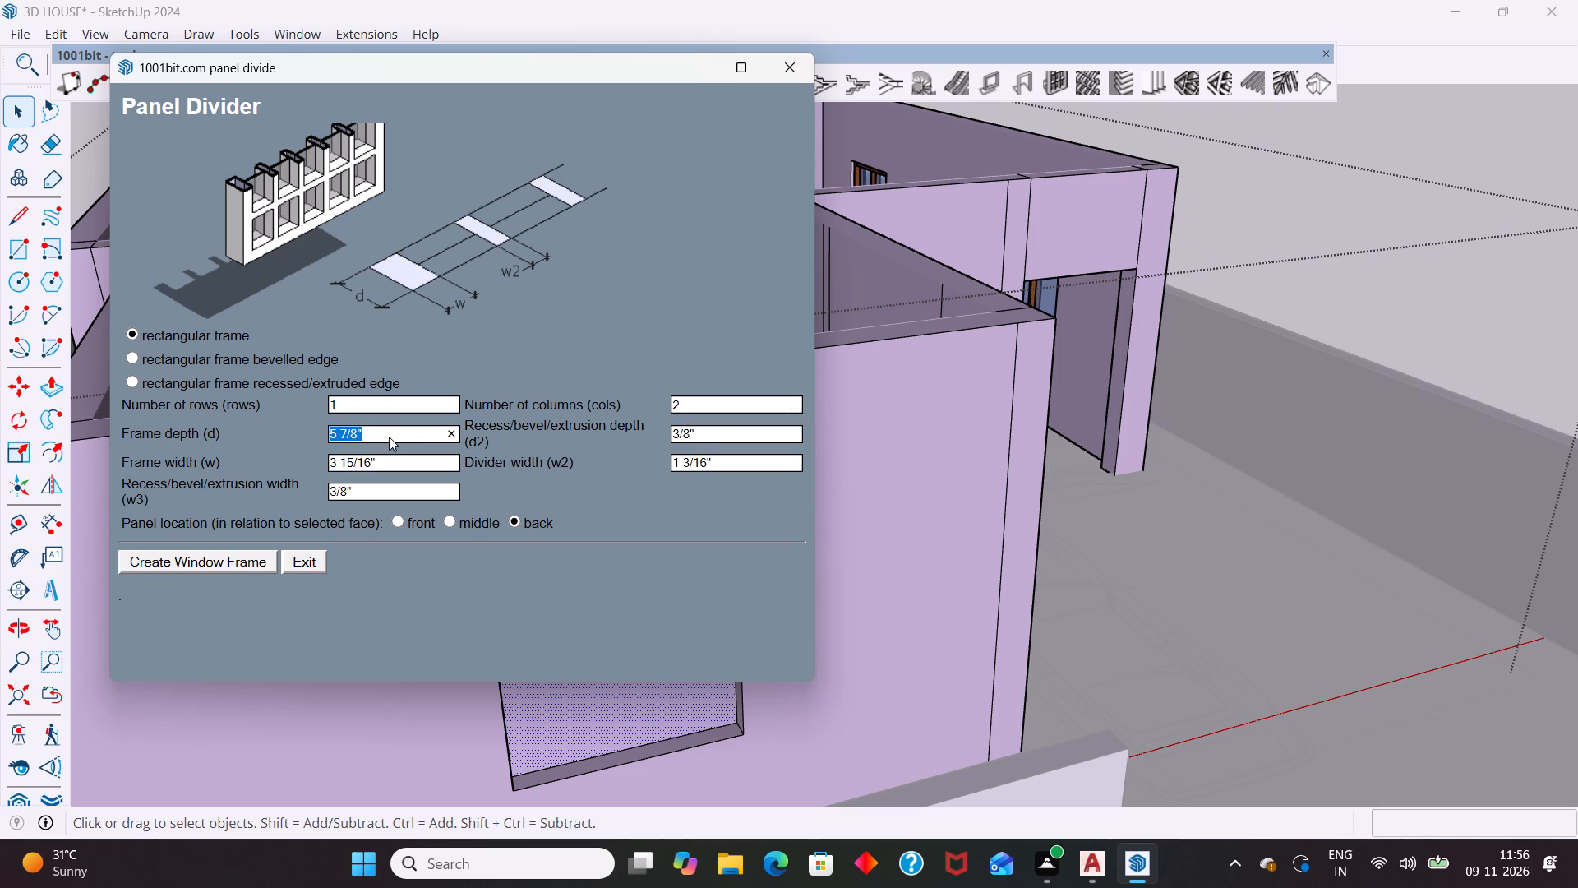
{"action": "key", "text": "BackSpace"}
{"action": "key", "text": "5"}
{"action": "key", "text": "shift+quotedbl"}
{"action": "left_click", "coordinate": [426, 453]}
{"action": "left_click", "coordinate": [447, 465]}
{"action": "key", "text": "BackSpace"}
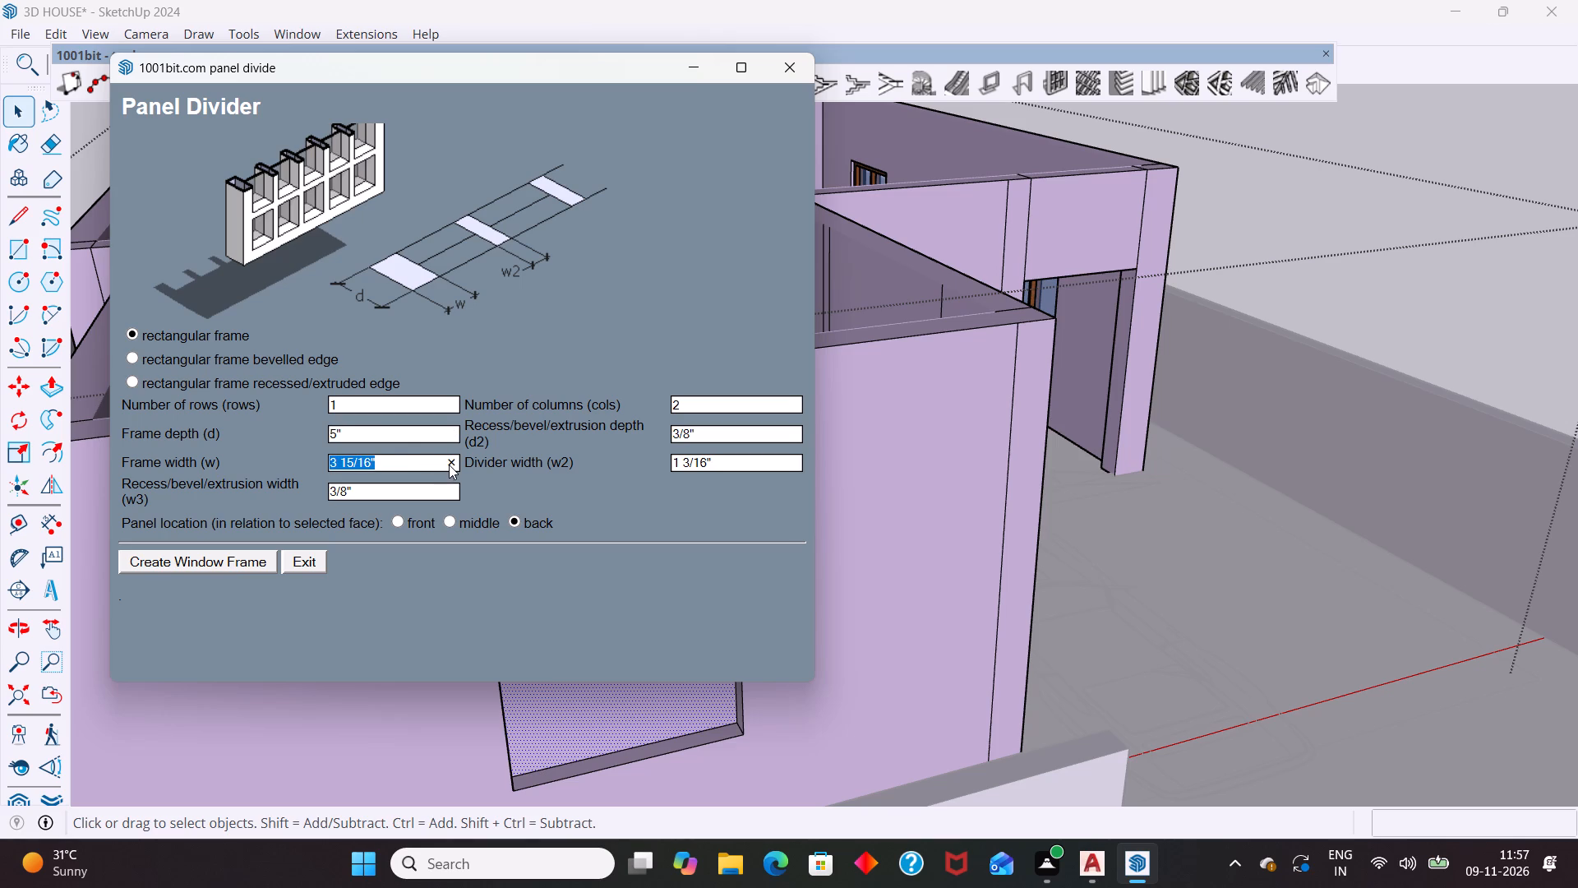
{"action": "type", "text": "2.5"}
{"action": "key", "text": "shift+quotedbl"}
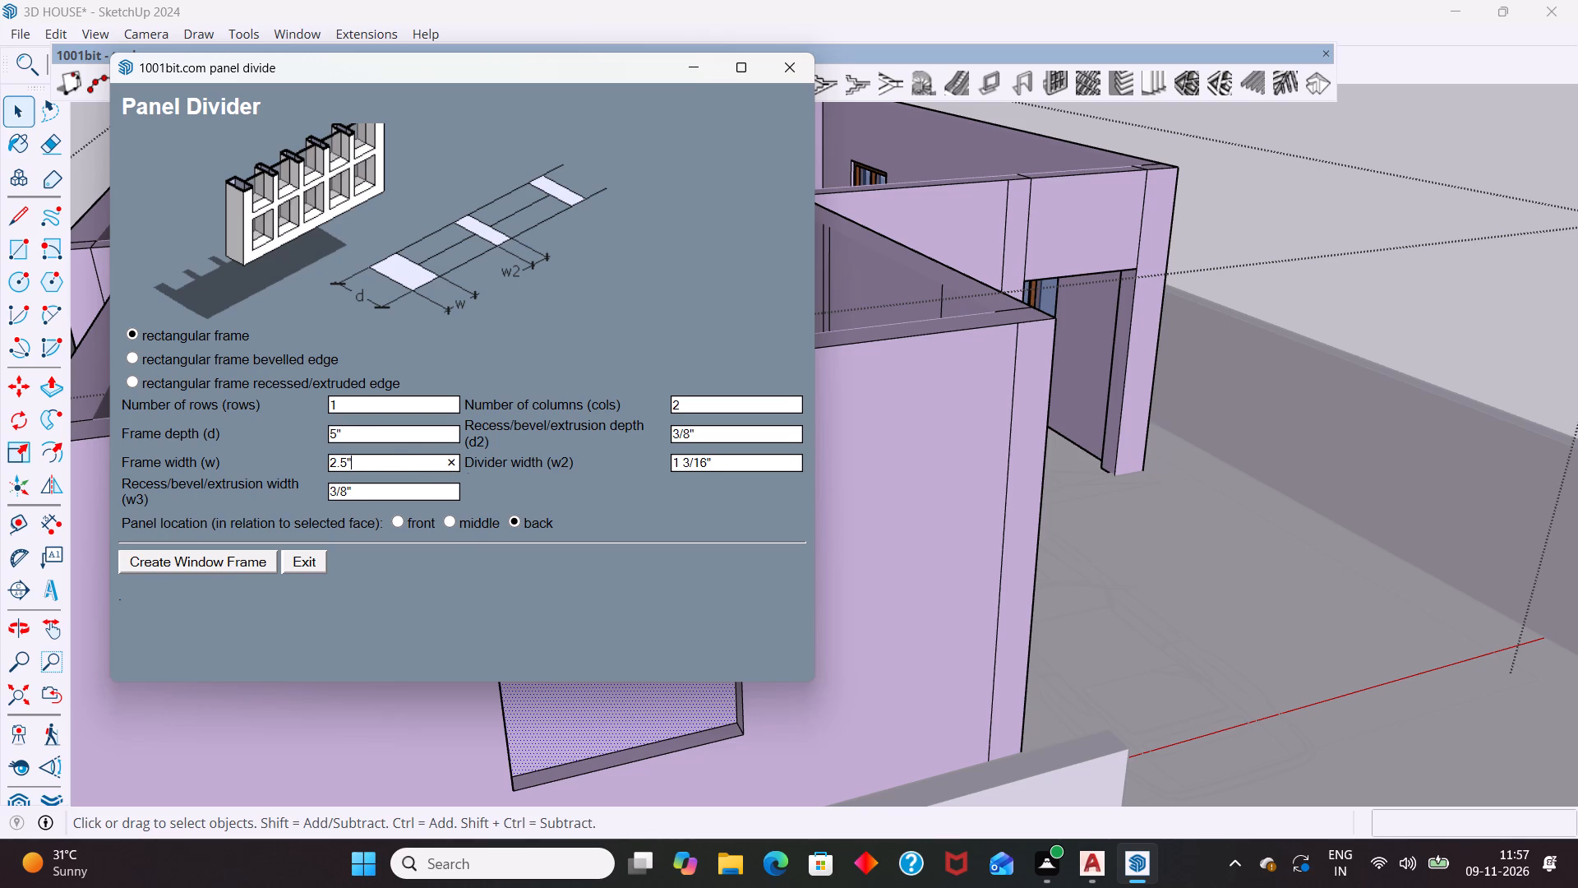
{"action": "left_click", "coordinate": [445, 511]}
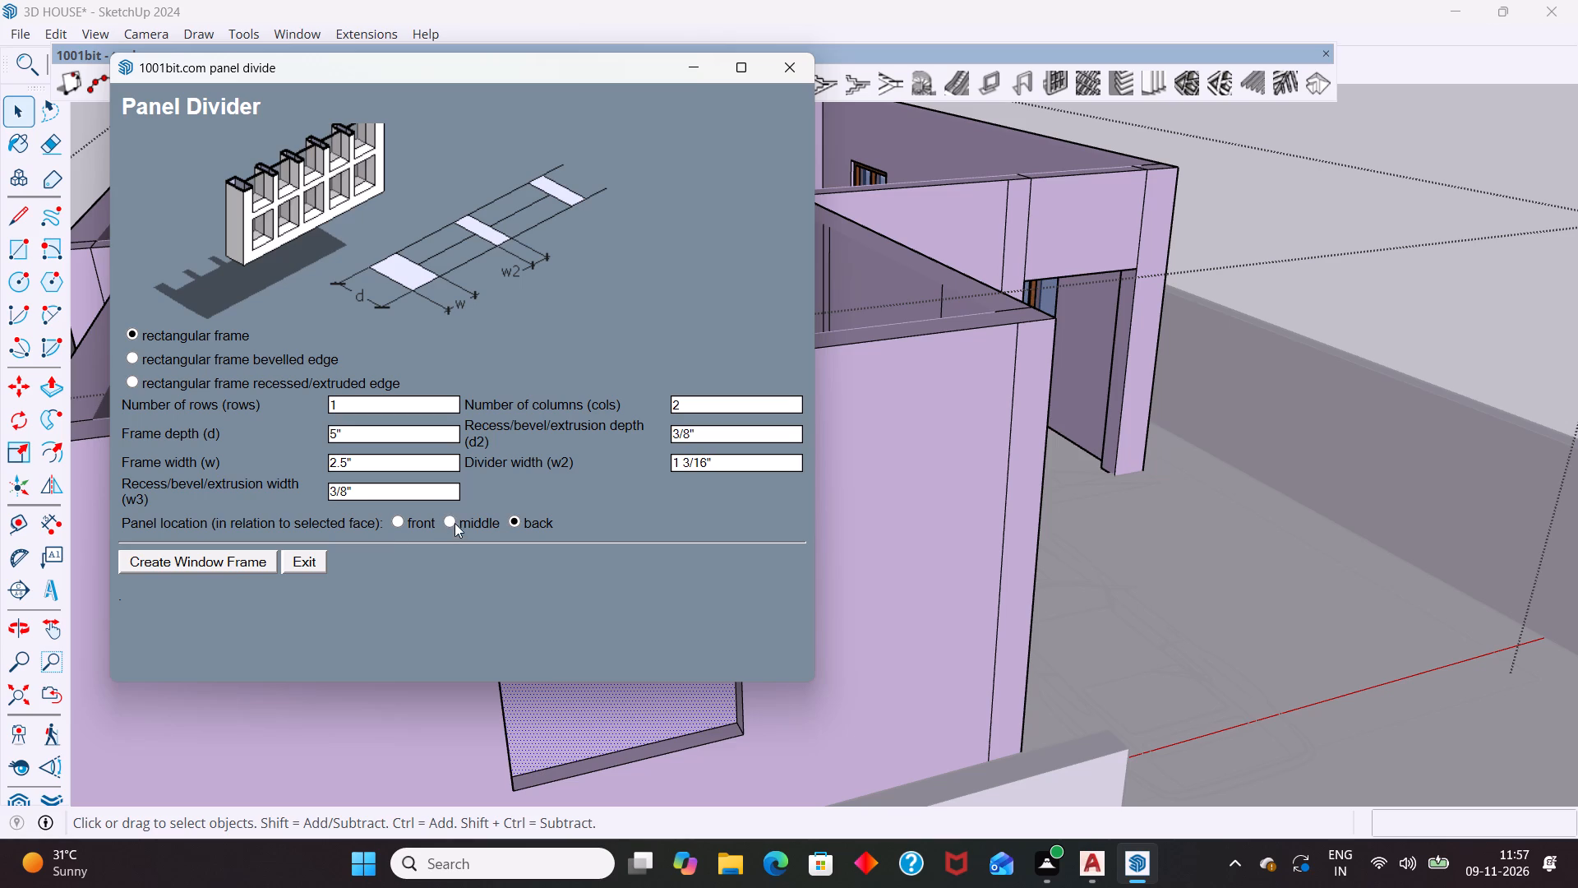
{"action": "left_click", "coordinate": [449, 521]}
{"action": "left_click", "coordinate": [261, 359]}
{"action": "left_click", "coordinate": [134, 358]}
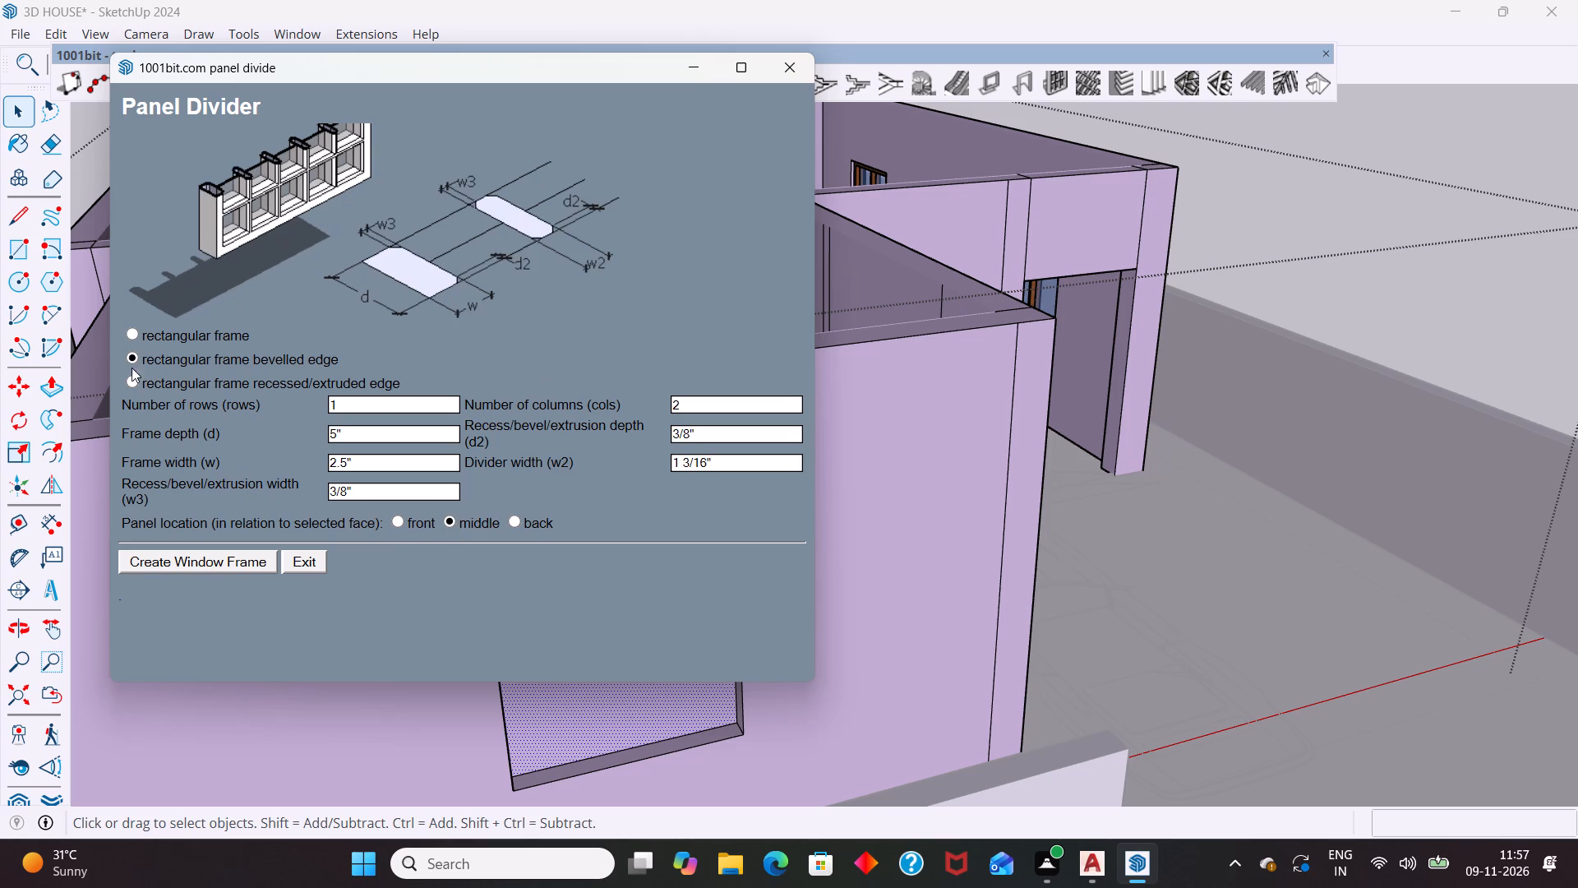
{"action": "left_click", "coordinate": [175, 553]}
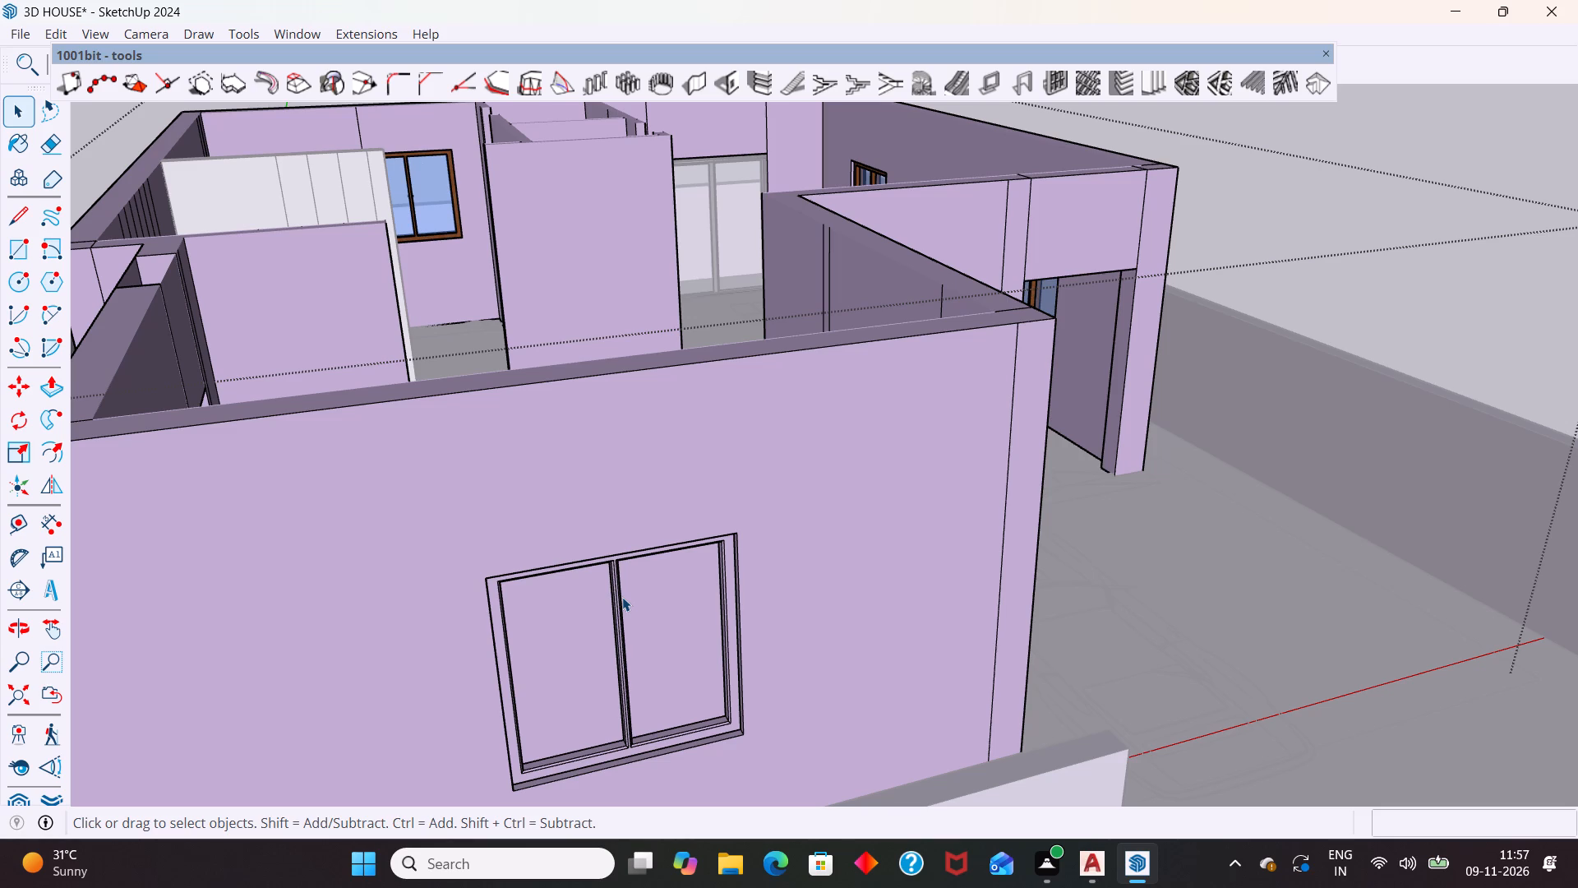
Paint the front wall's whole new window frame group with Wood Veneer 01 from the Wood materials, keeping the tray clear of the window.
{"action": "left_click", "coordinate": [727, 605]}
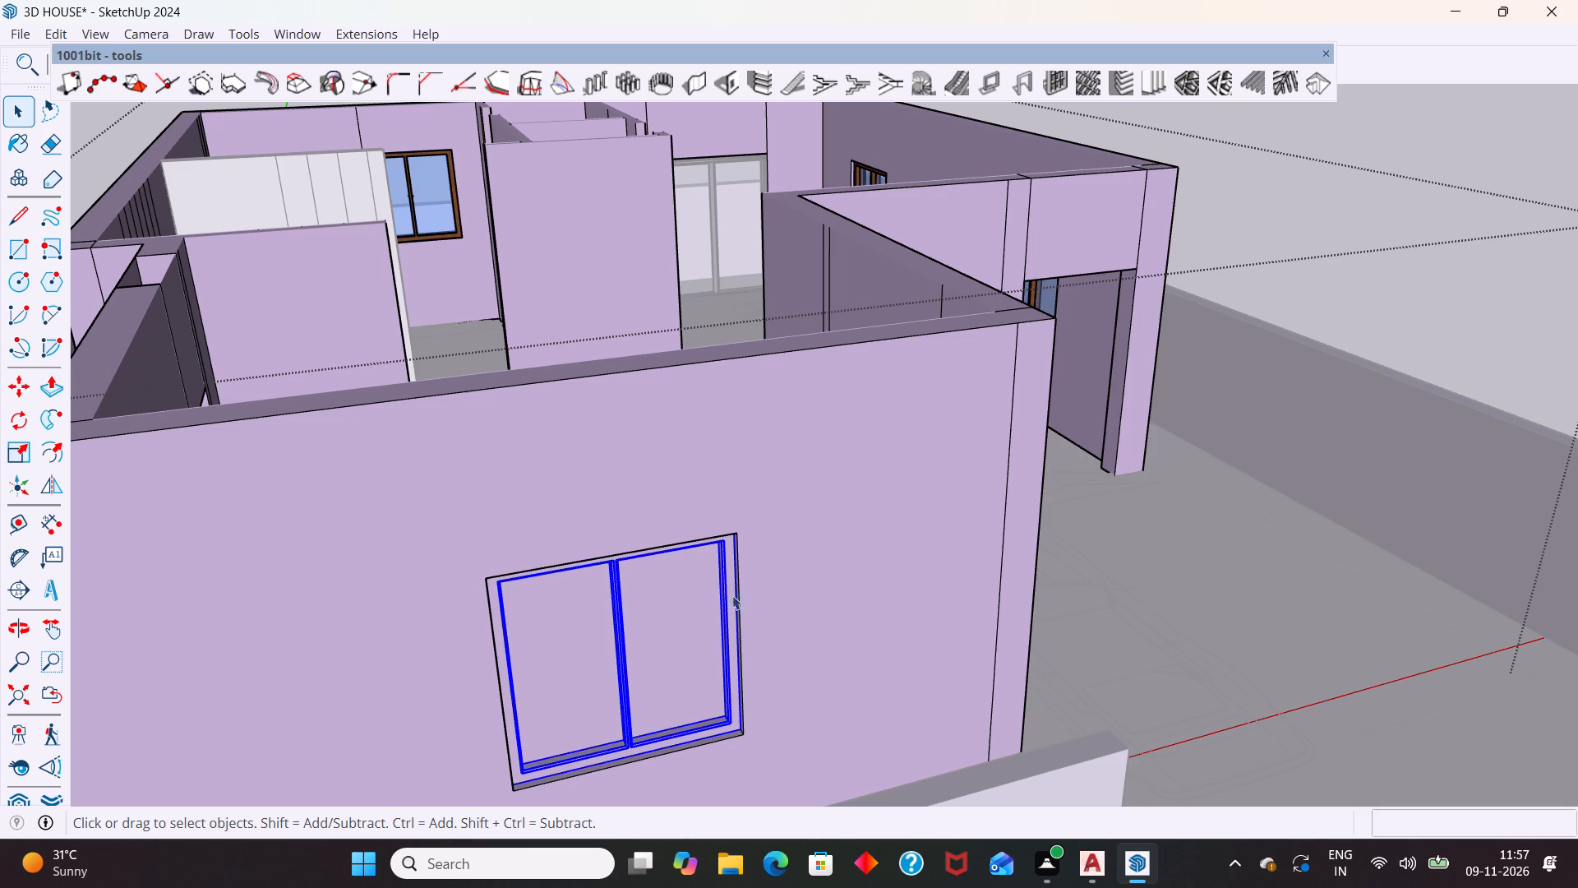
{"action": "scroll", "coordinate": [785, 582], "scroll_direction": "down", "scroll_amount": 1}
{"action": "key", "text": "b"}
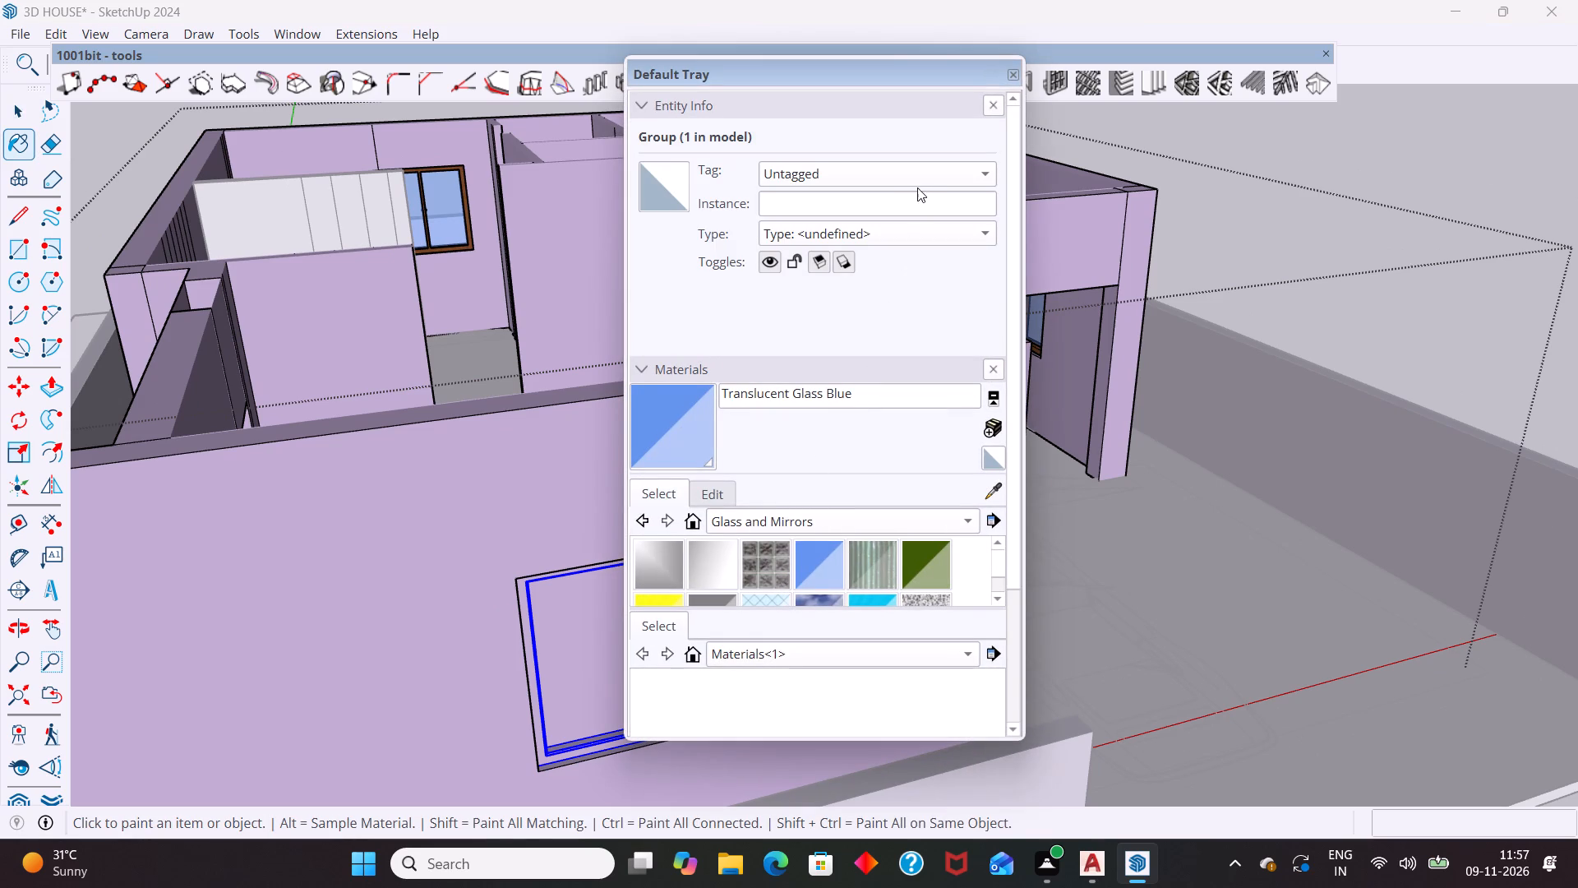
{"action": "left_click_drag", "start_coordinate": [847, 58], "coordinate": [1253, 161]}
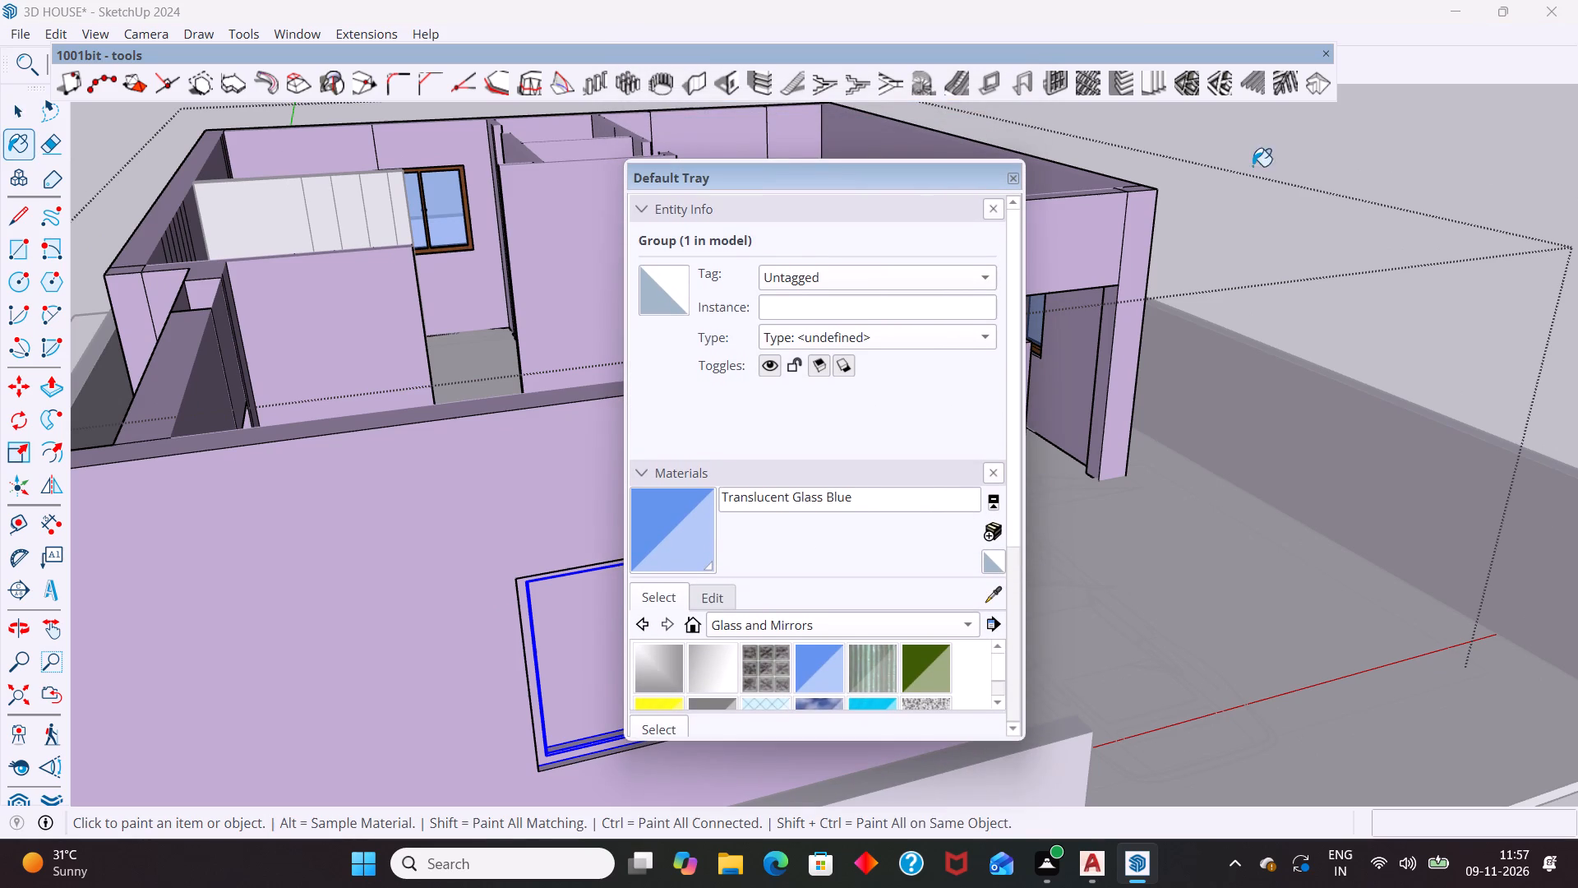
{"action": "left_click_drag", "start_coordinate": [1025, 437], "coordinate": [1464, 451]}
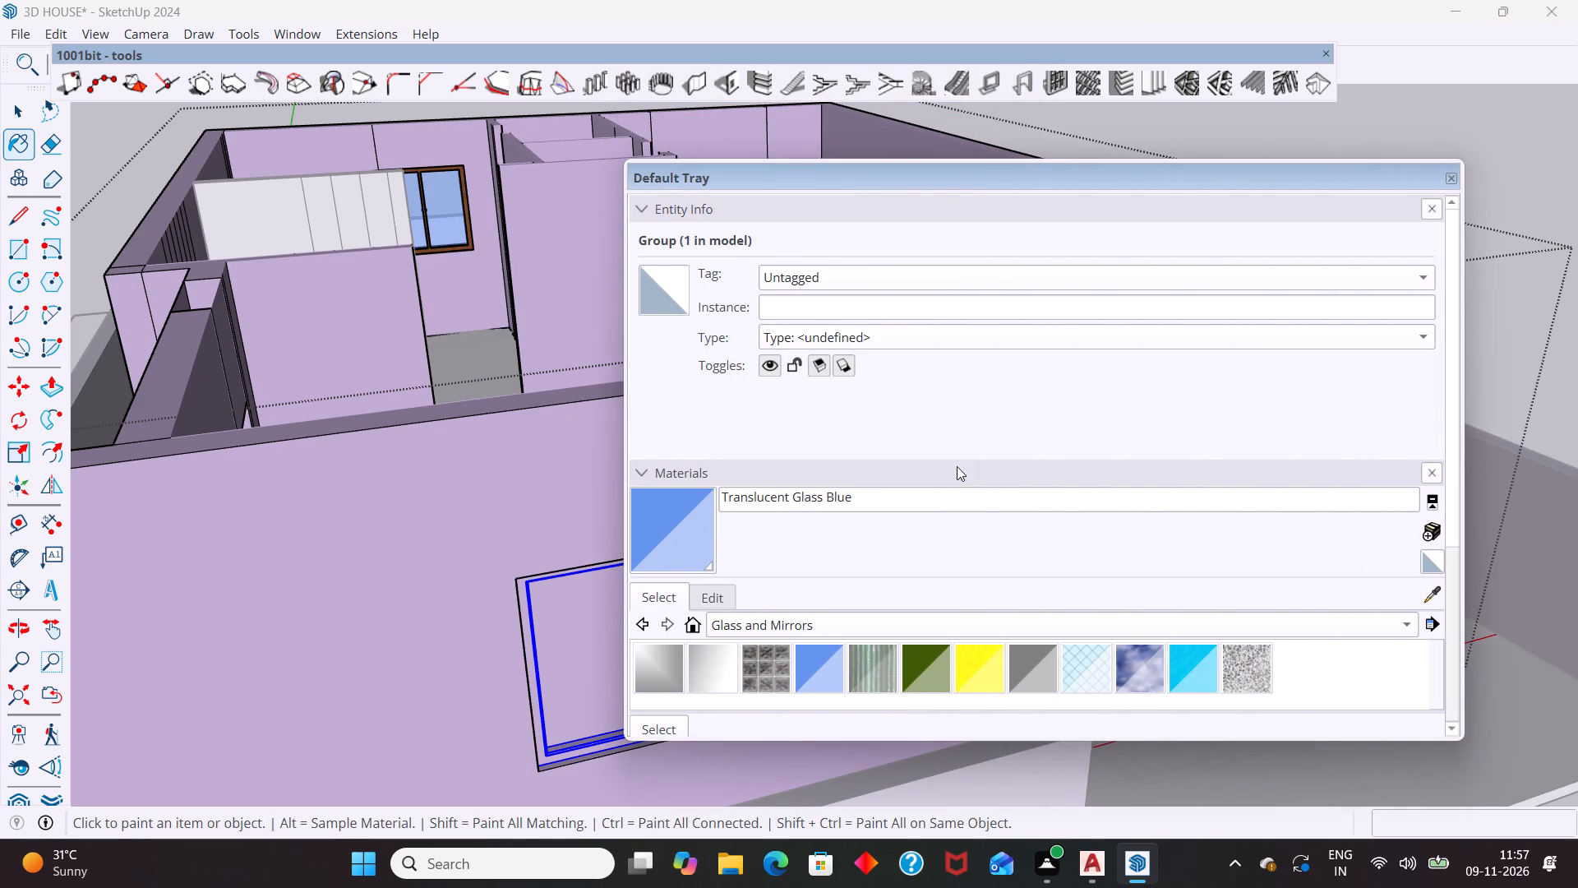
{"action": "left_click_drag", "start_coordinate": [630, 432], "coordinate": [1282, 520]}
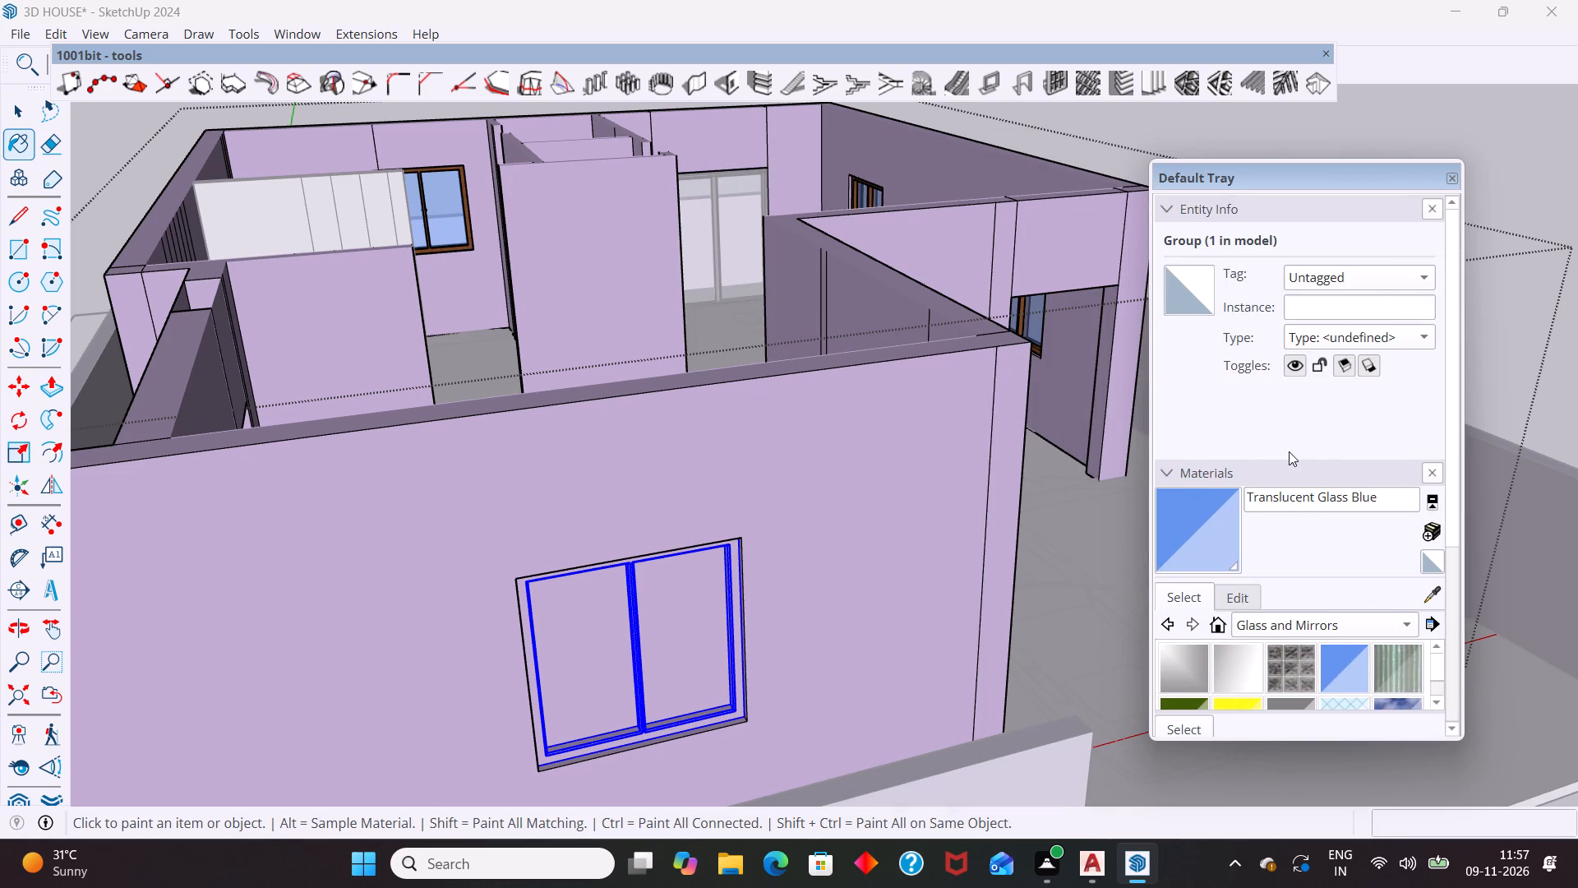
{"action": "left_click_drag", "start_coordinate": [1462, 432], "coordinate": [1510, 442]}
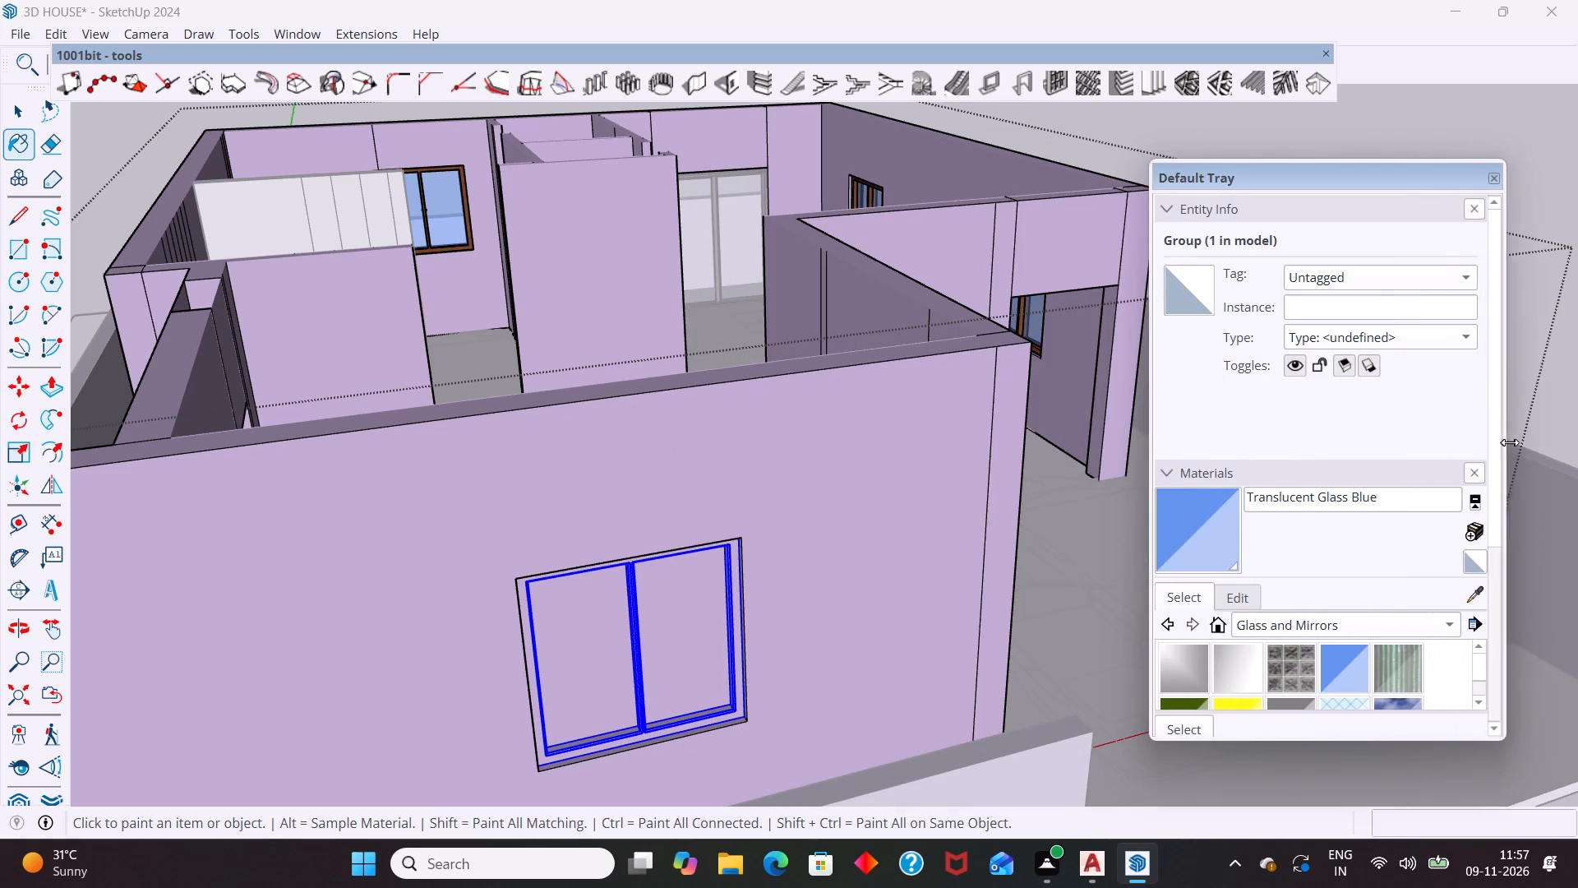
{"action": "left_click_drag", "start_coordinate": [1510, 442], "coordinate": [1576, 445]}
{"action": "left_click_drag", "start_coordinate": [1152, 424], "coordinate": [1173, 431]}
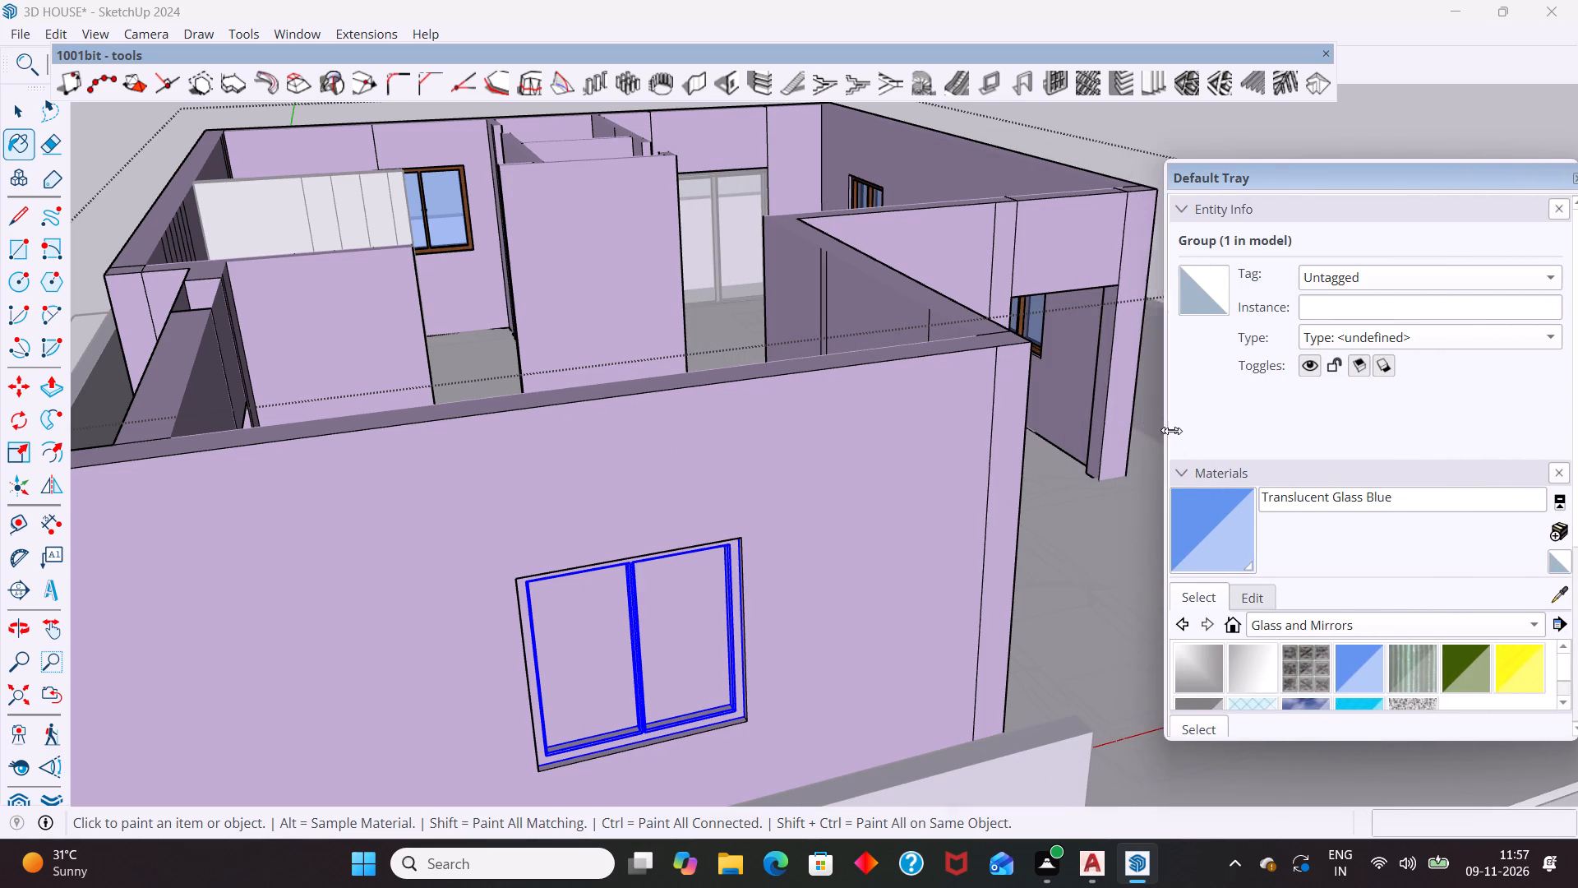
{"action": "left_click_drag", "start_coordinate": [1173, 431], "coordinate": [1221, 445]}
{"action": "scroll", "coordinate": [1350, 576], "scroll_direction": "down", "scroll_amount": 1}
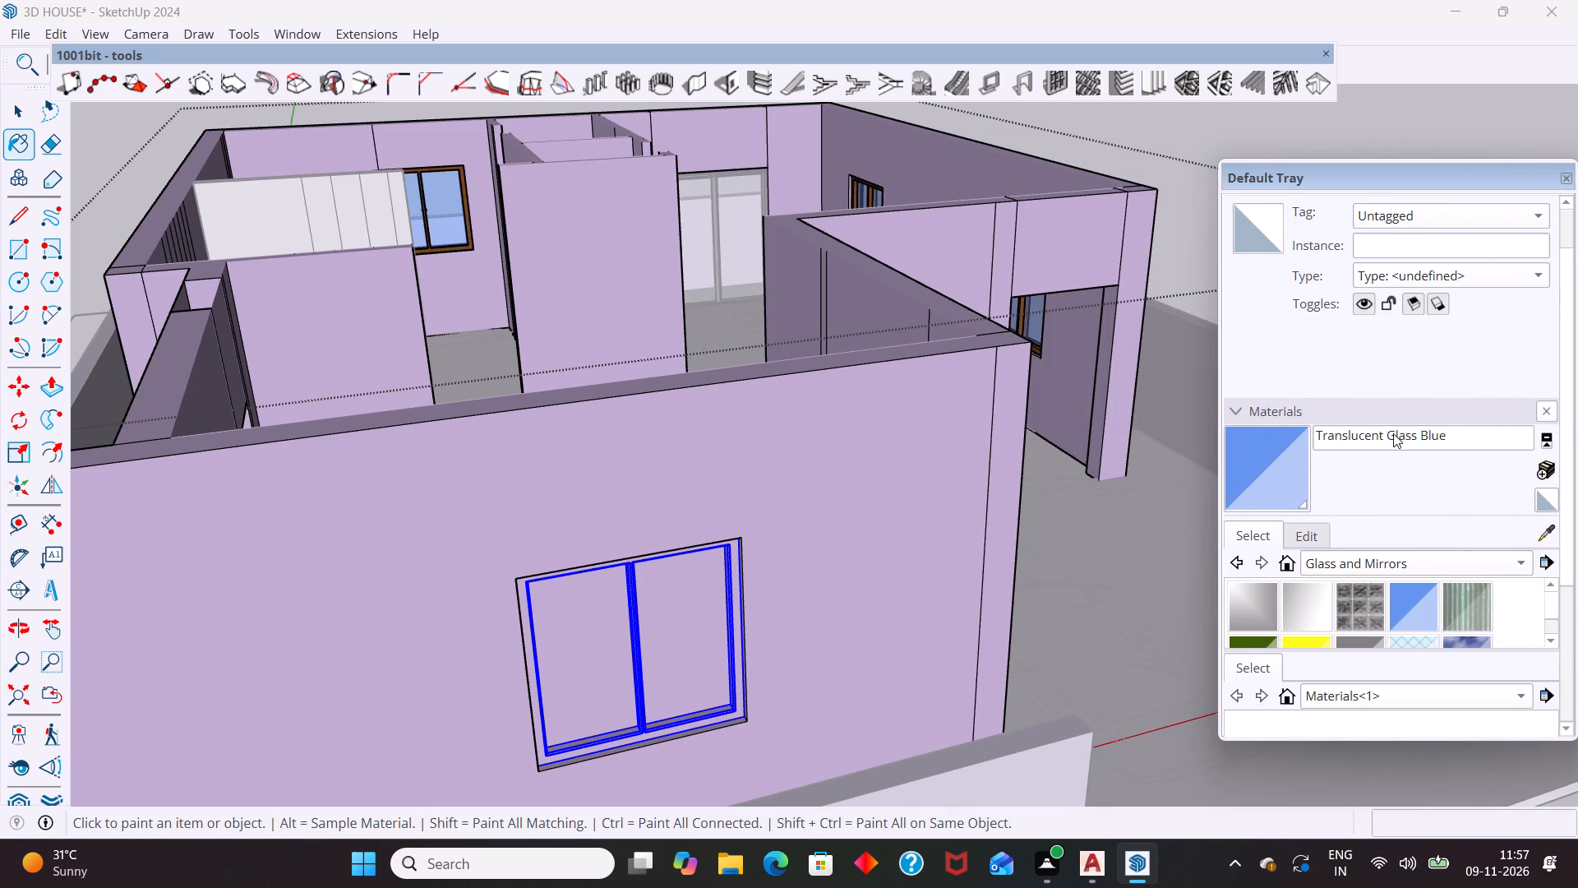
{"action": "left_click", "coordinate": [1357, 557]}
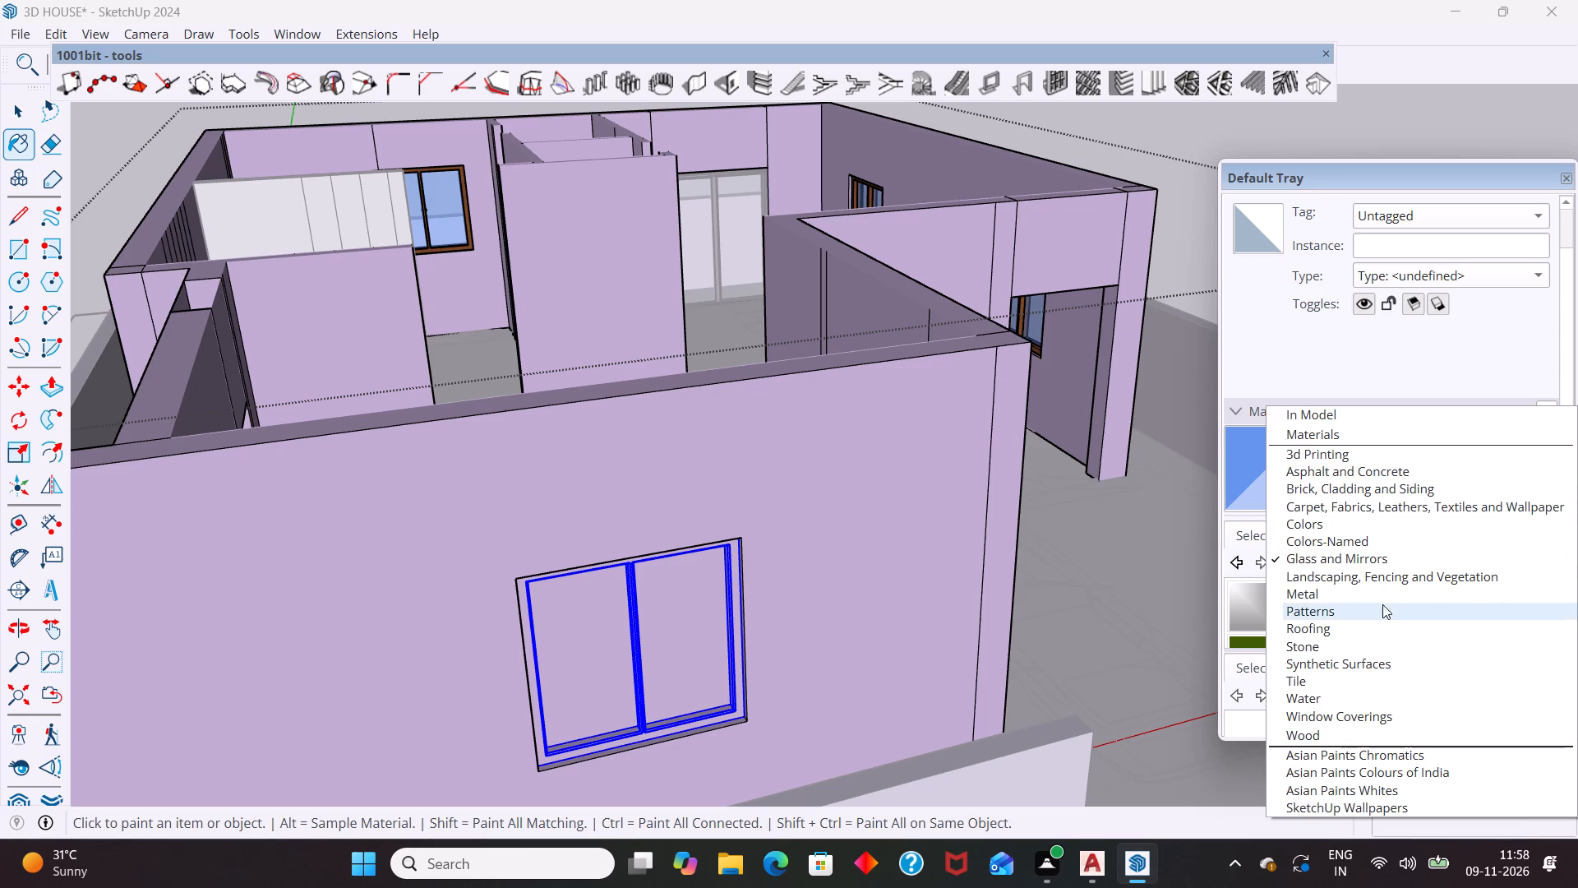
{"action": "left_click", "coordinate": [1352, 733]}
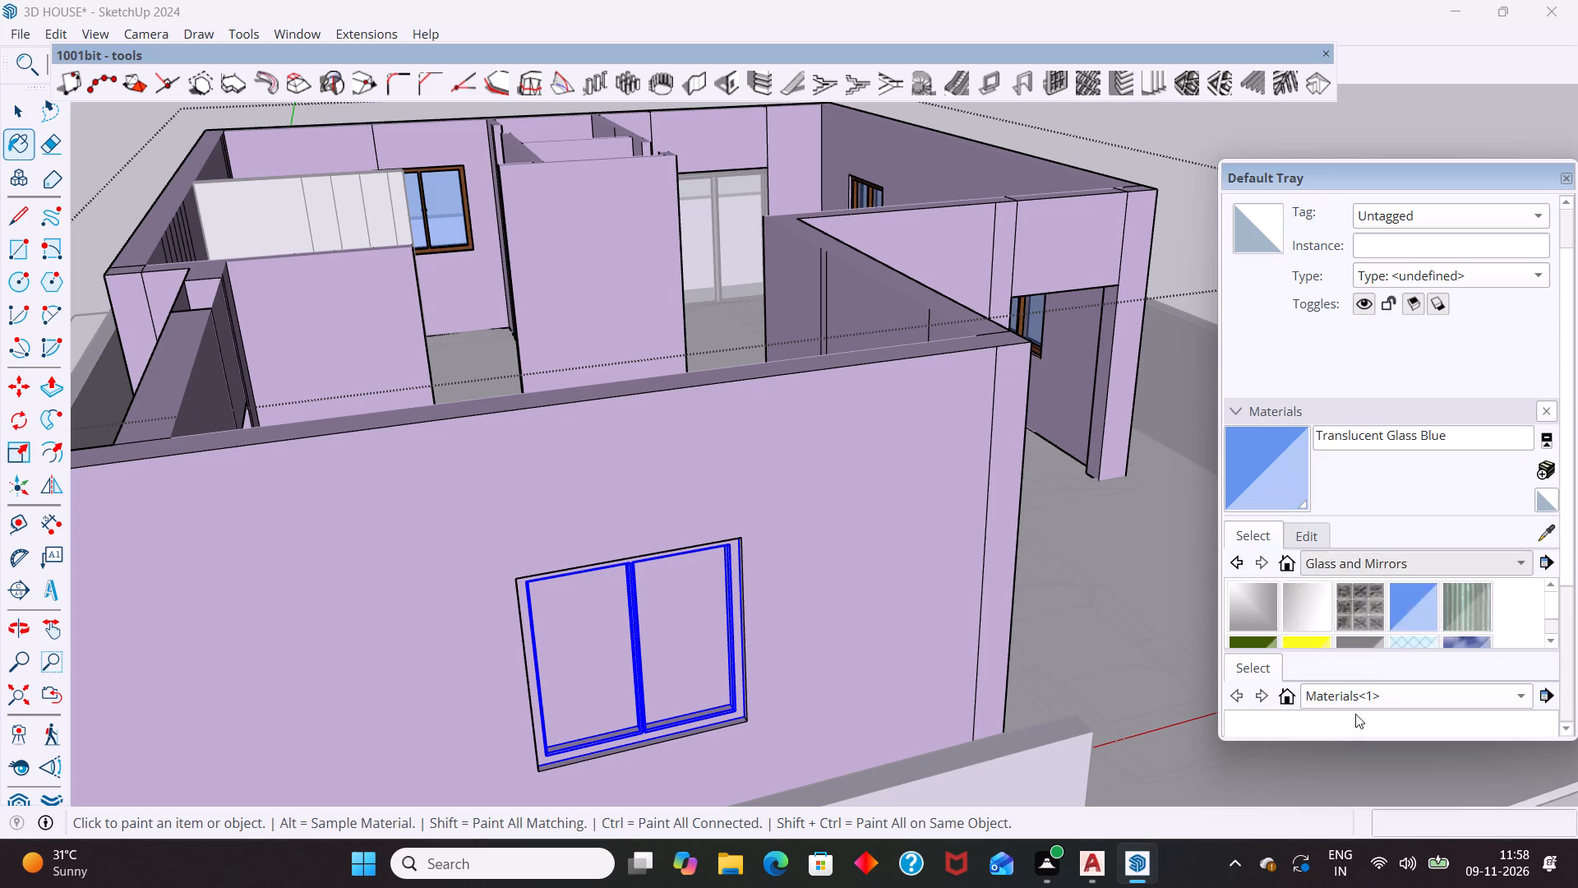
{"action": "scroll", "coordinate": [1411, 622], "scroll_direction": "down", "scroll_amount": 4}
{"action": "scroll", "coordinate": [1400, 608], "scroll_direction": "up", "scroll_amount": 1}
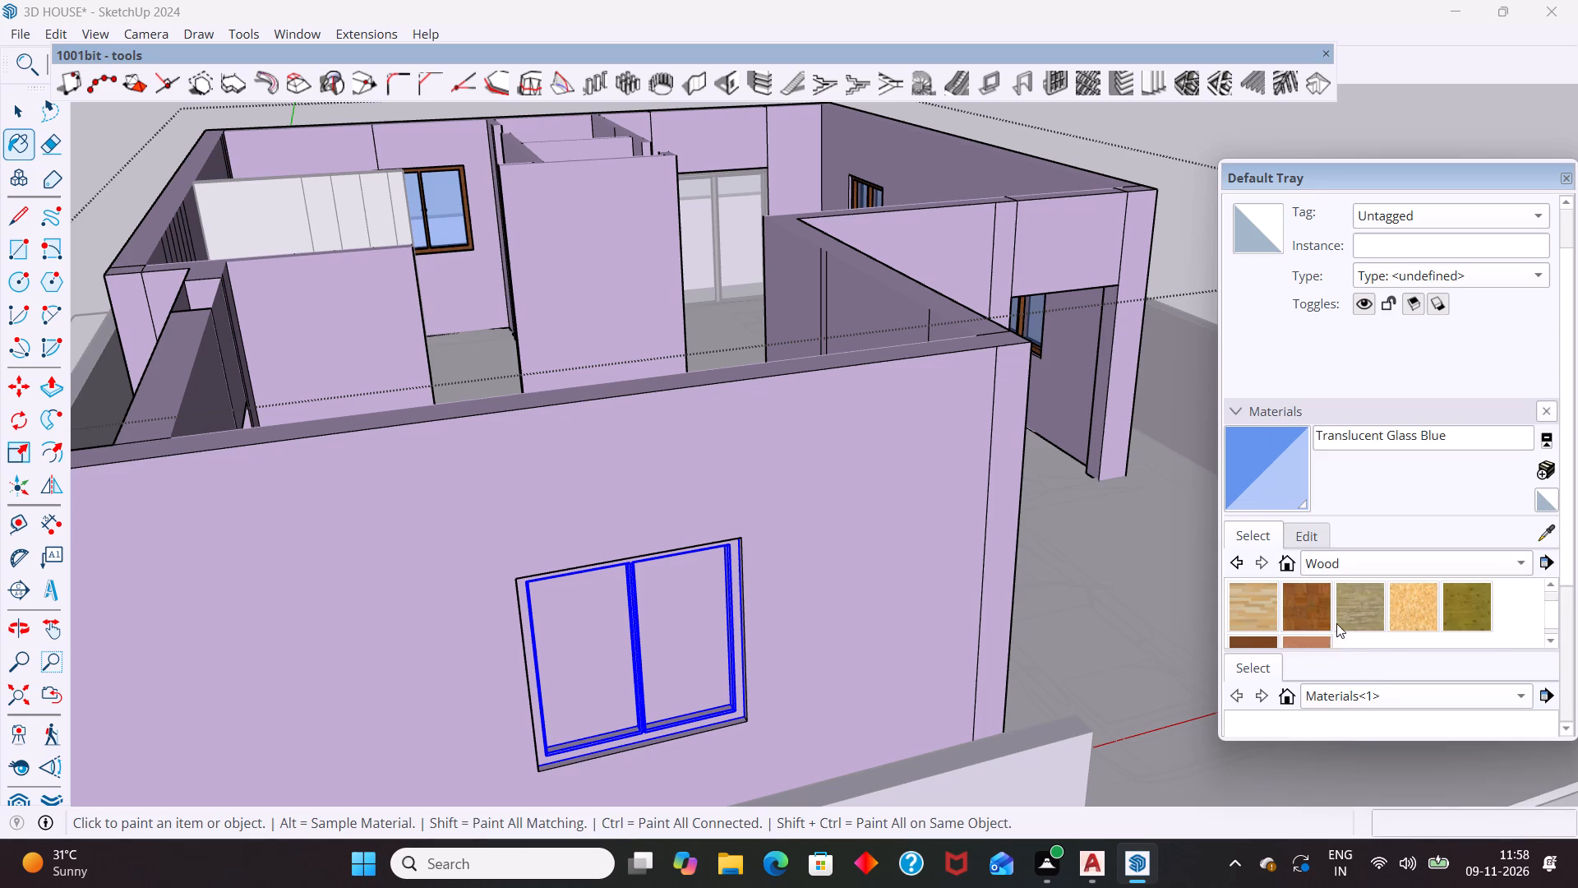
{"action": "scroll", "coordinate": [1336, 623], "scroll_direction": "down", "scroll_amount": 1}
{"action": "left_click", "coordinate": [1265, 606]}
{"action": "left_click", "coordinate": [717, 636]}
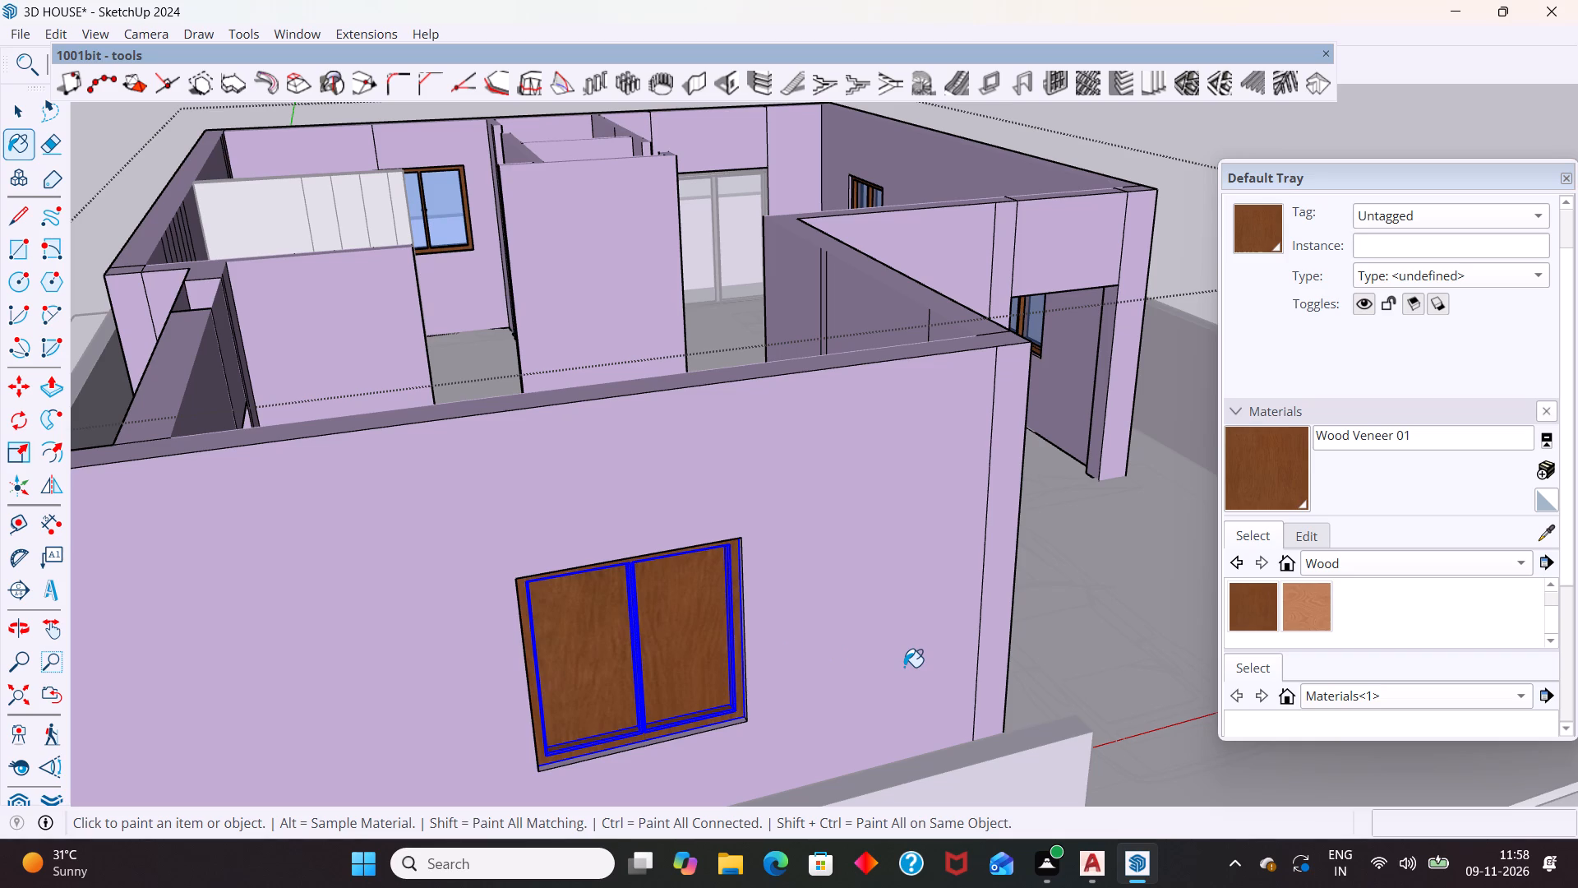
{"action": "key", "text": "space"}
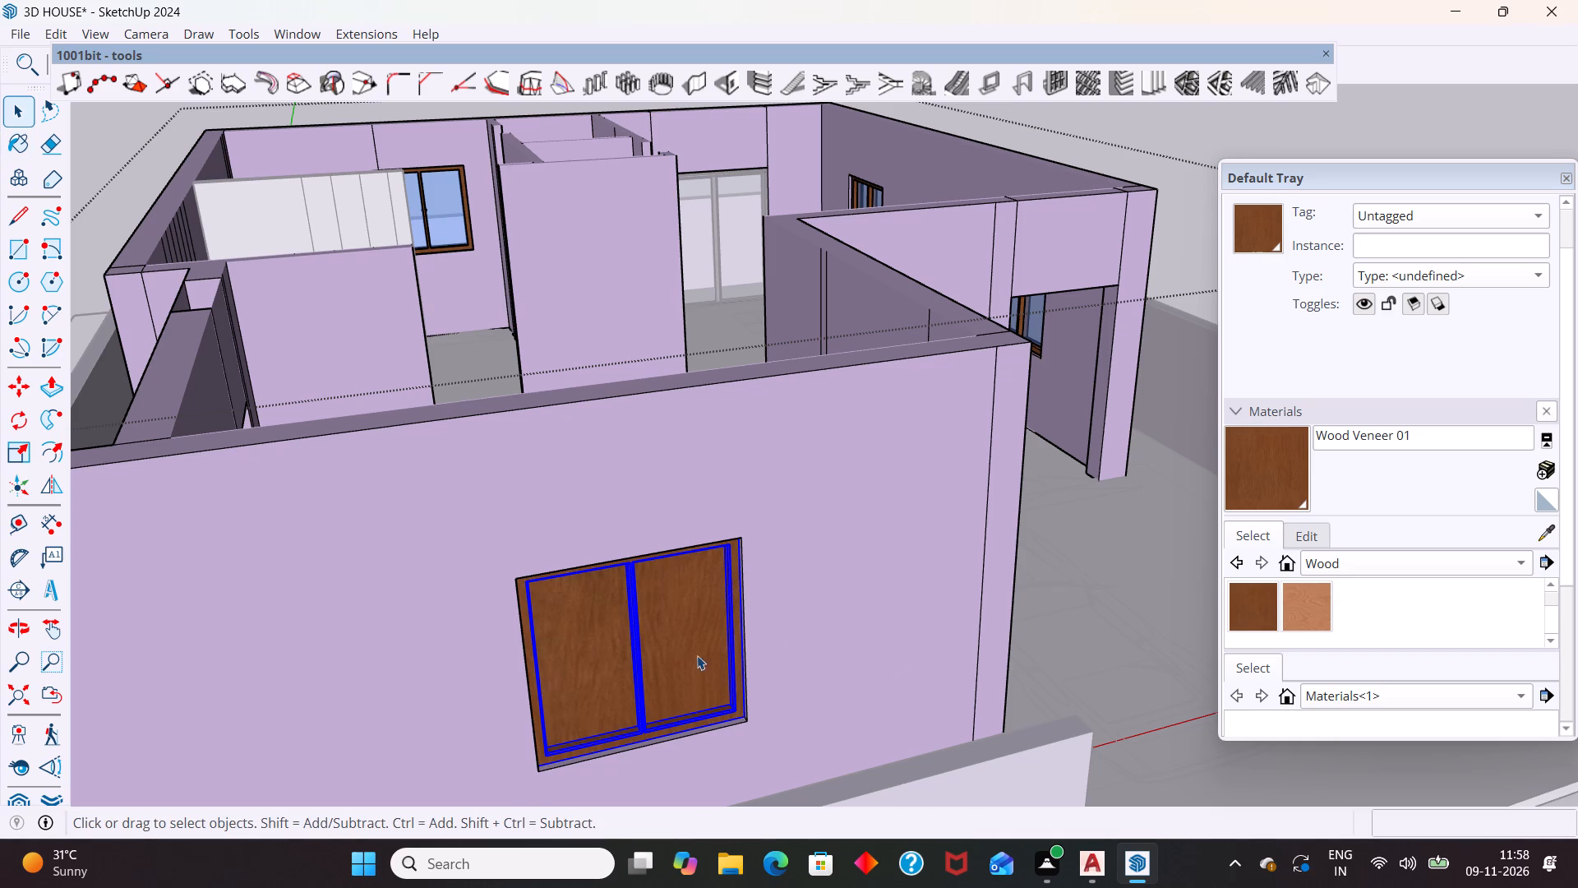
Inside the window frame group, paint the two panels with Translucent Glass Blue from the Glass and Mirrors materials, and leave the group.
{"action": "double_click", "coordinate": [679, 642]}
{"action": "double_click", "coordinate": [707, 638]}
{"action": "left_click", "coordinate": [707, 638]}
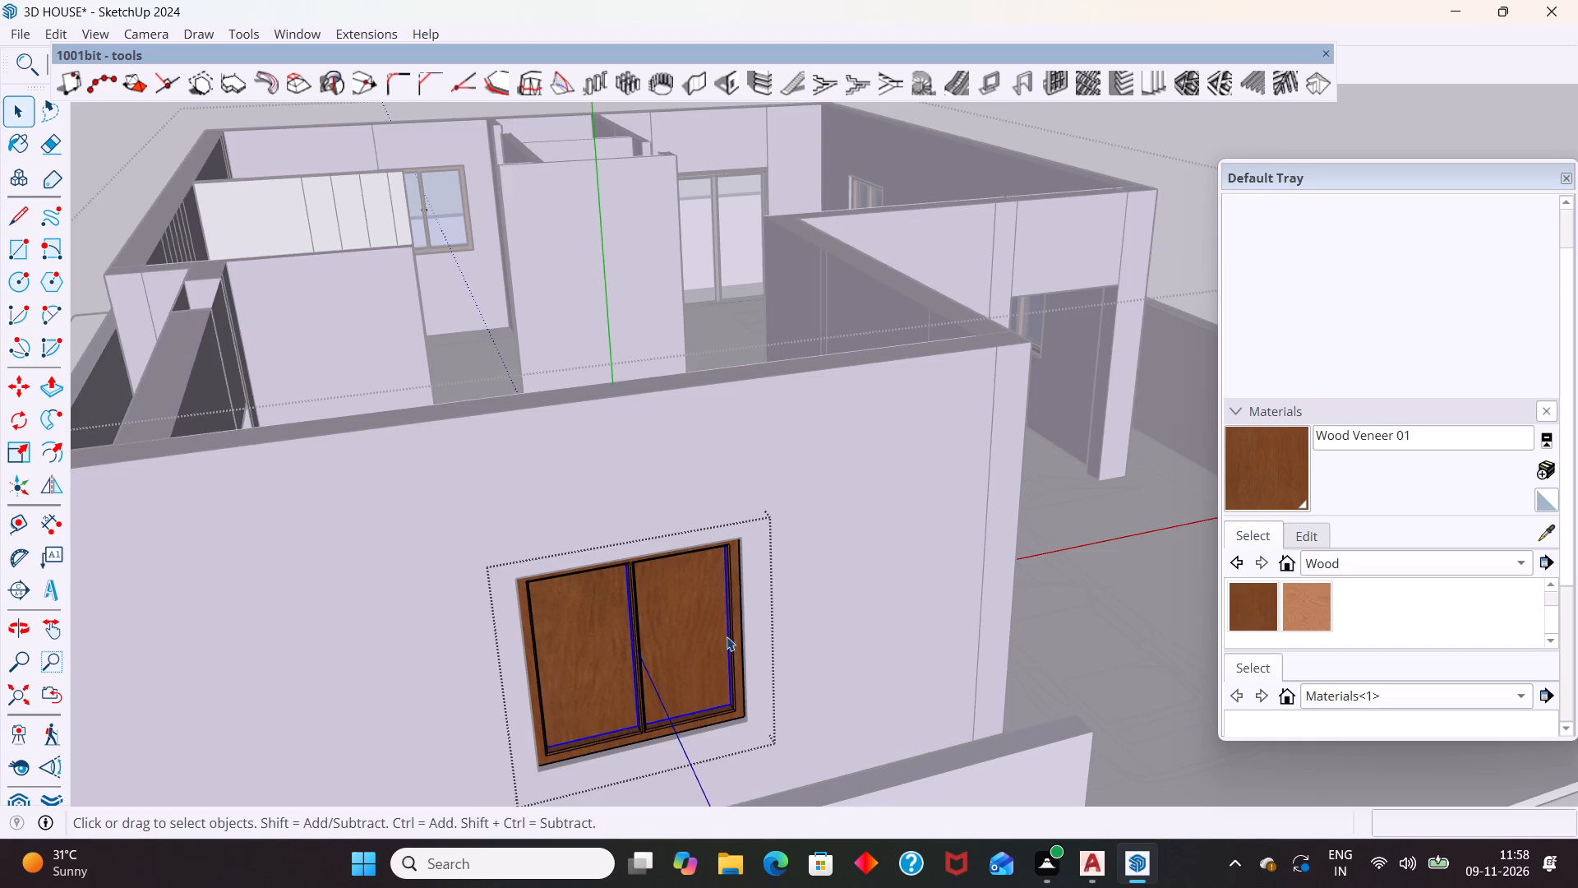
{"action": "left_click", "coordinate": [1391, 562]}
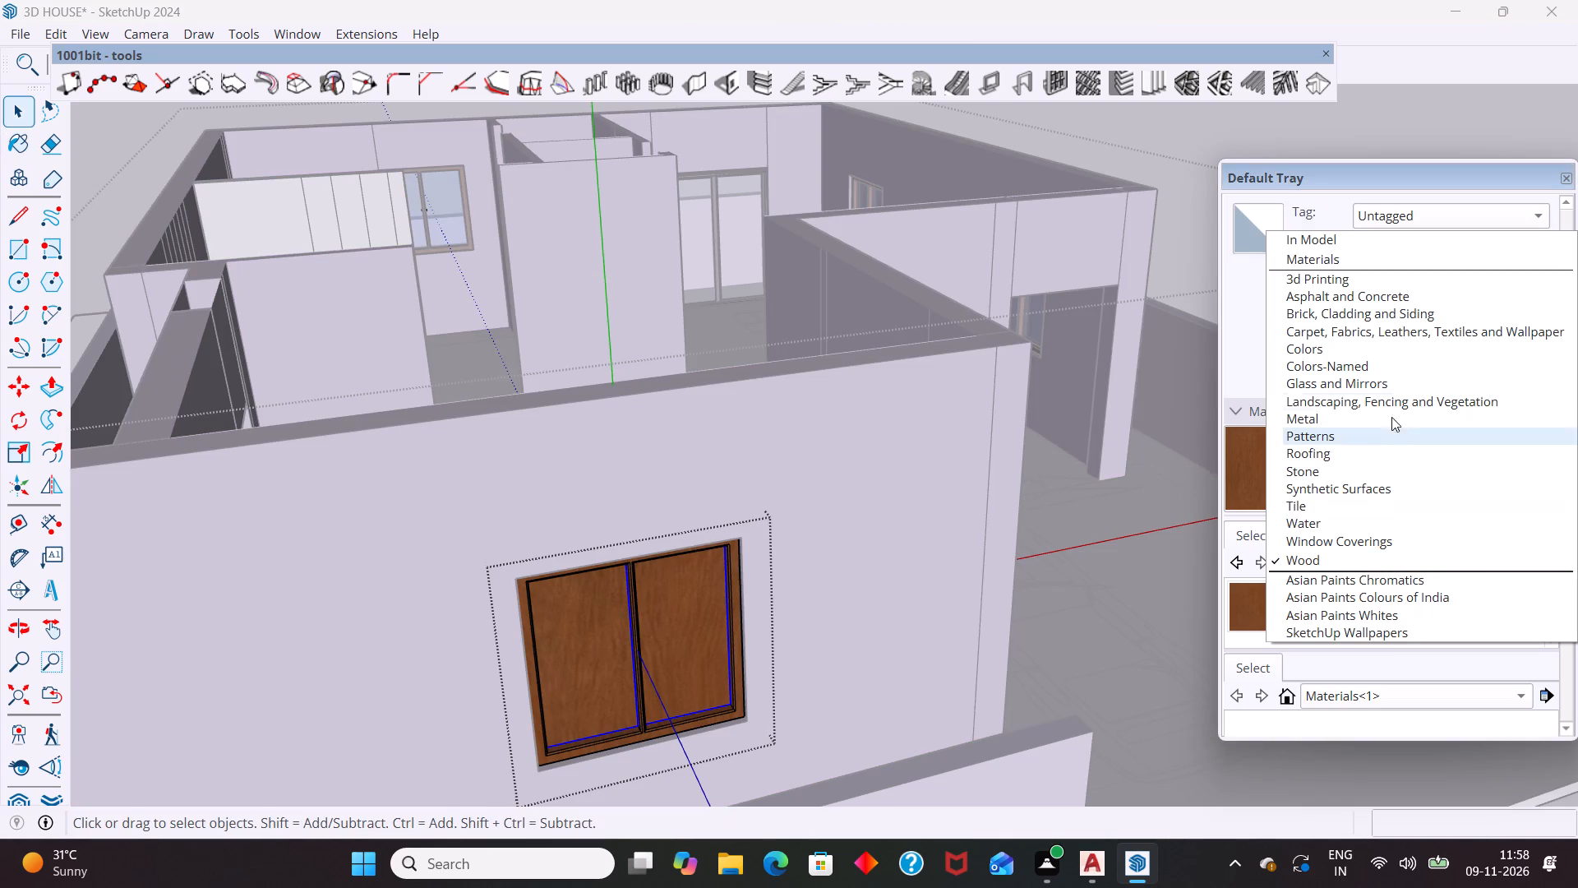
{"action": "left_click", "coordinate": [1405, 380]}
{"action": "left_click", "coordinate": [1416, 611]}
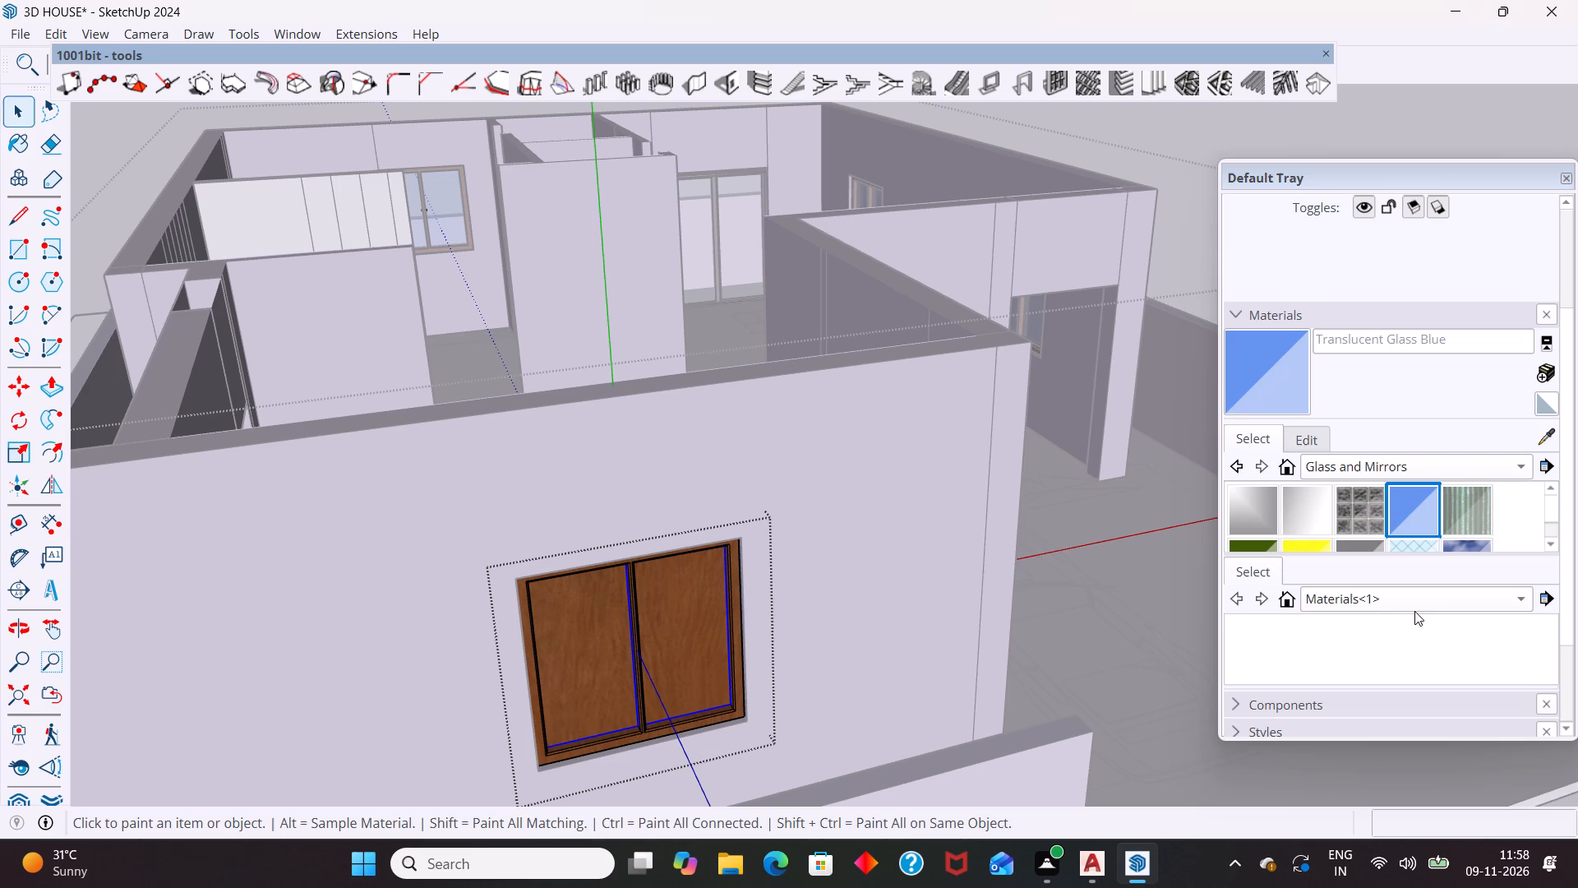
{"action": "left_click", "coordinate": [699, 636]}
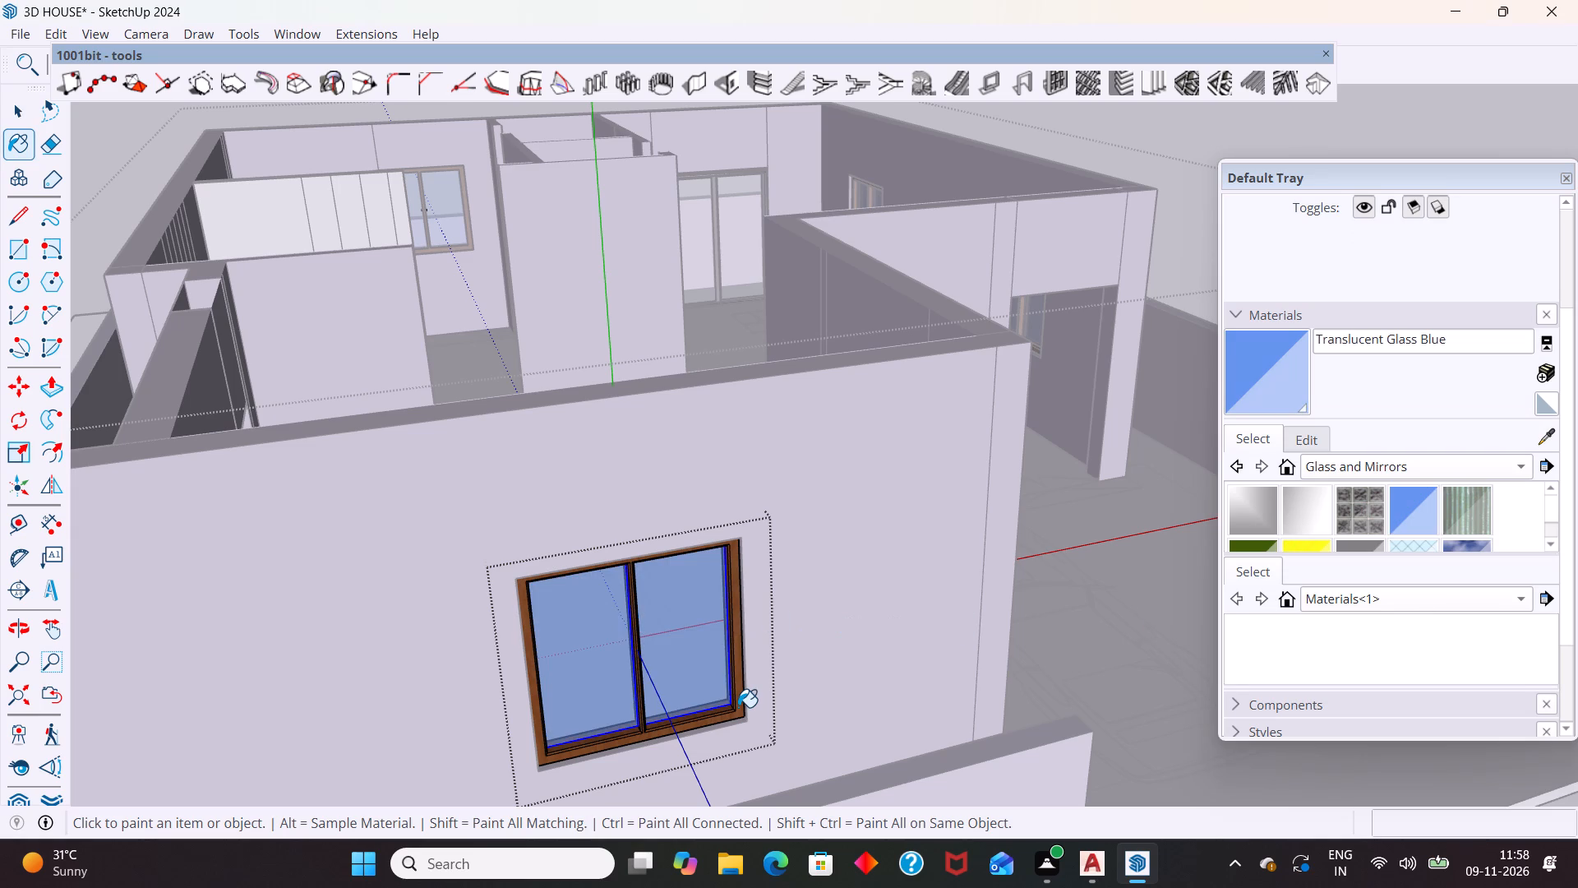
{"action": "key", "text": "space"}
{"action": "key", "text": "Escape"}
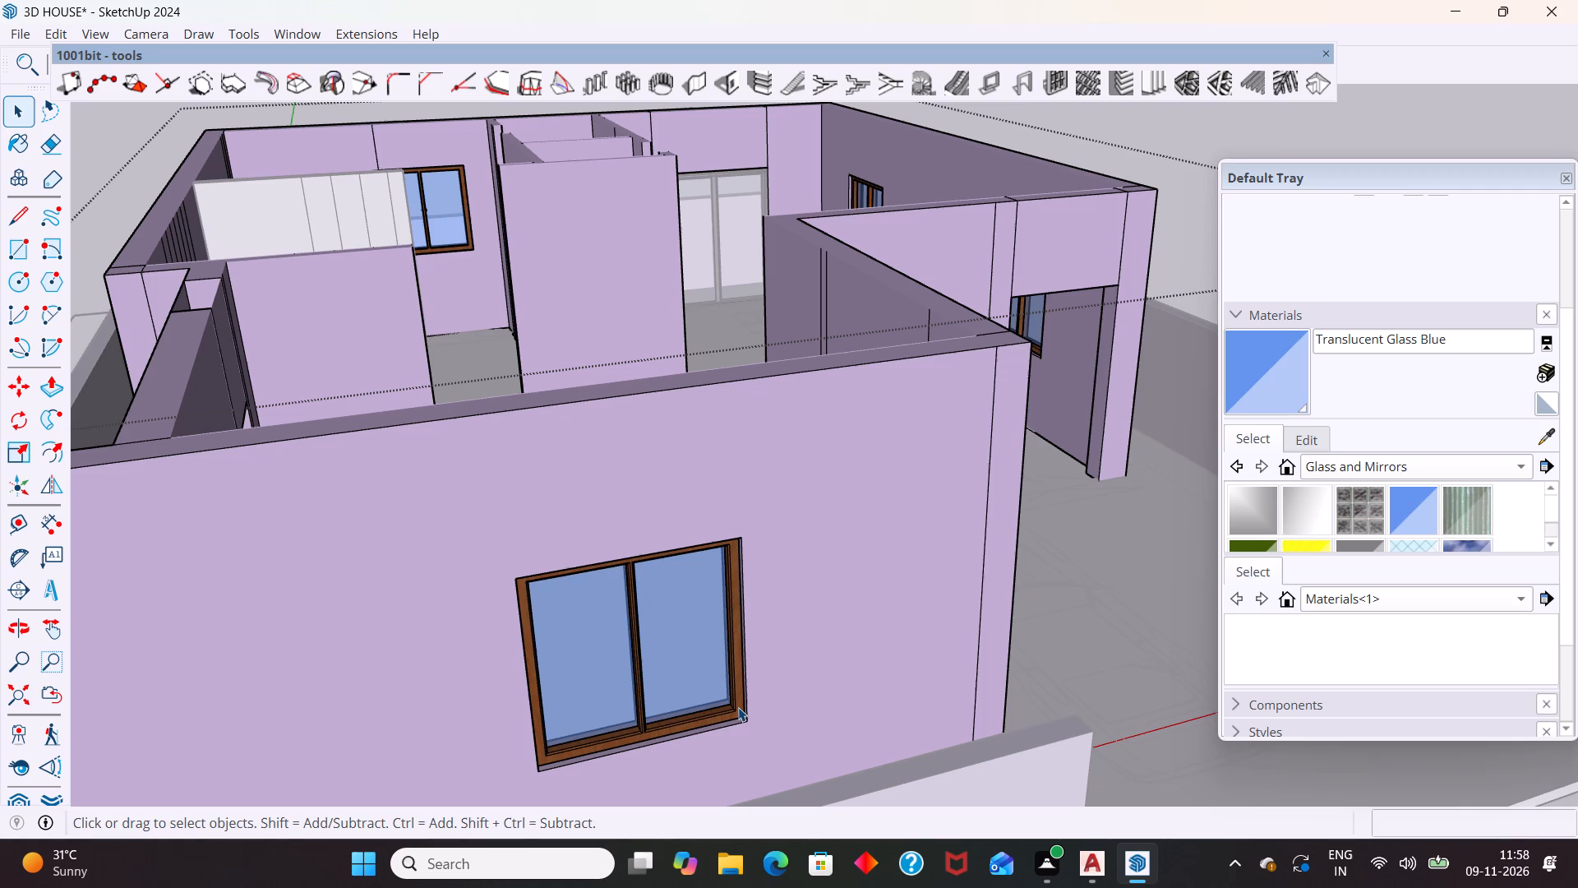
Erase the two vertical seam lines running up from the doorway's sides on the wall behind the car outline.
{"action": "scroll", "coordinate": [754, 597], "scroll_direction": "down", "scroll_amount": 5}
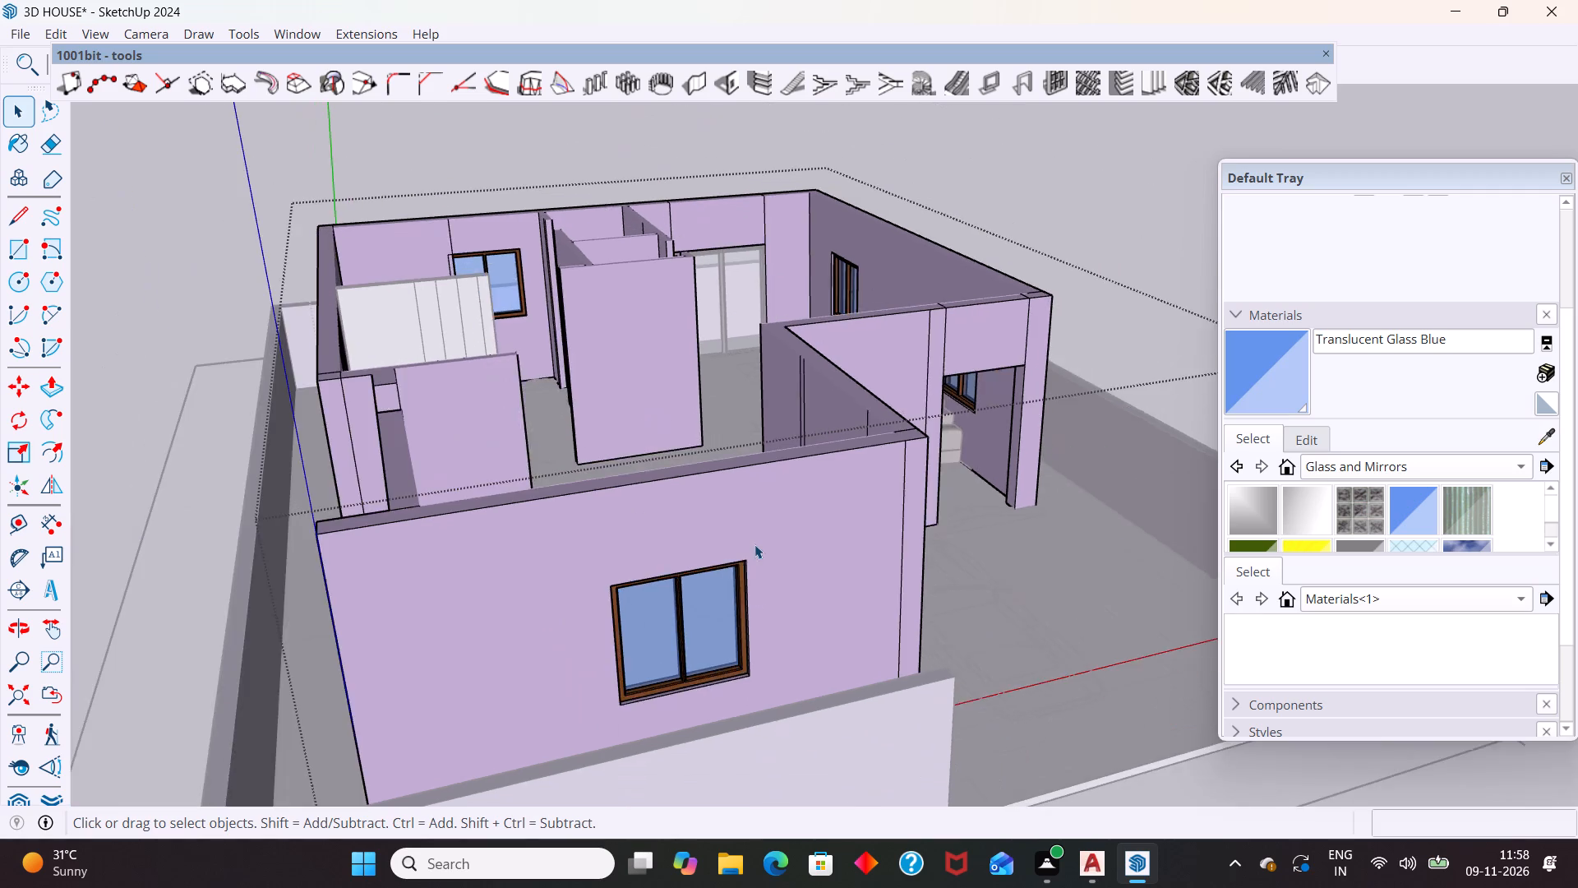
{"action": "scroll", "coordinate": [754, 538], "scroll_direction": "down", "scroll_amount": 5}
{"action": "middle_click_drag", "start_coordinate": [898, 617], "coordinate": [705, 668]}
{"action": "scroll", "coordinate": [758, 557], "scroll_direction": "up", "scroll_amount": 5}
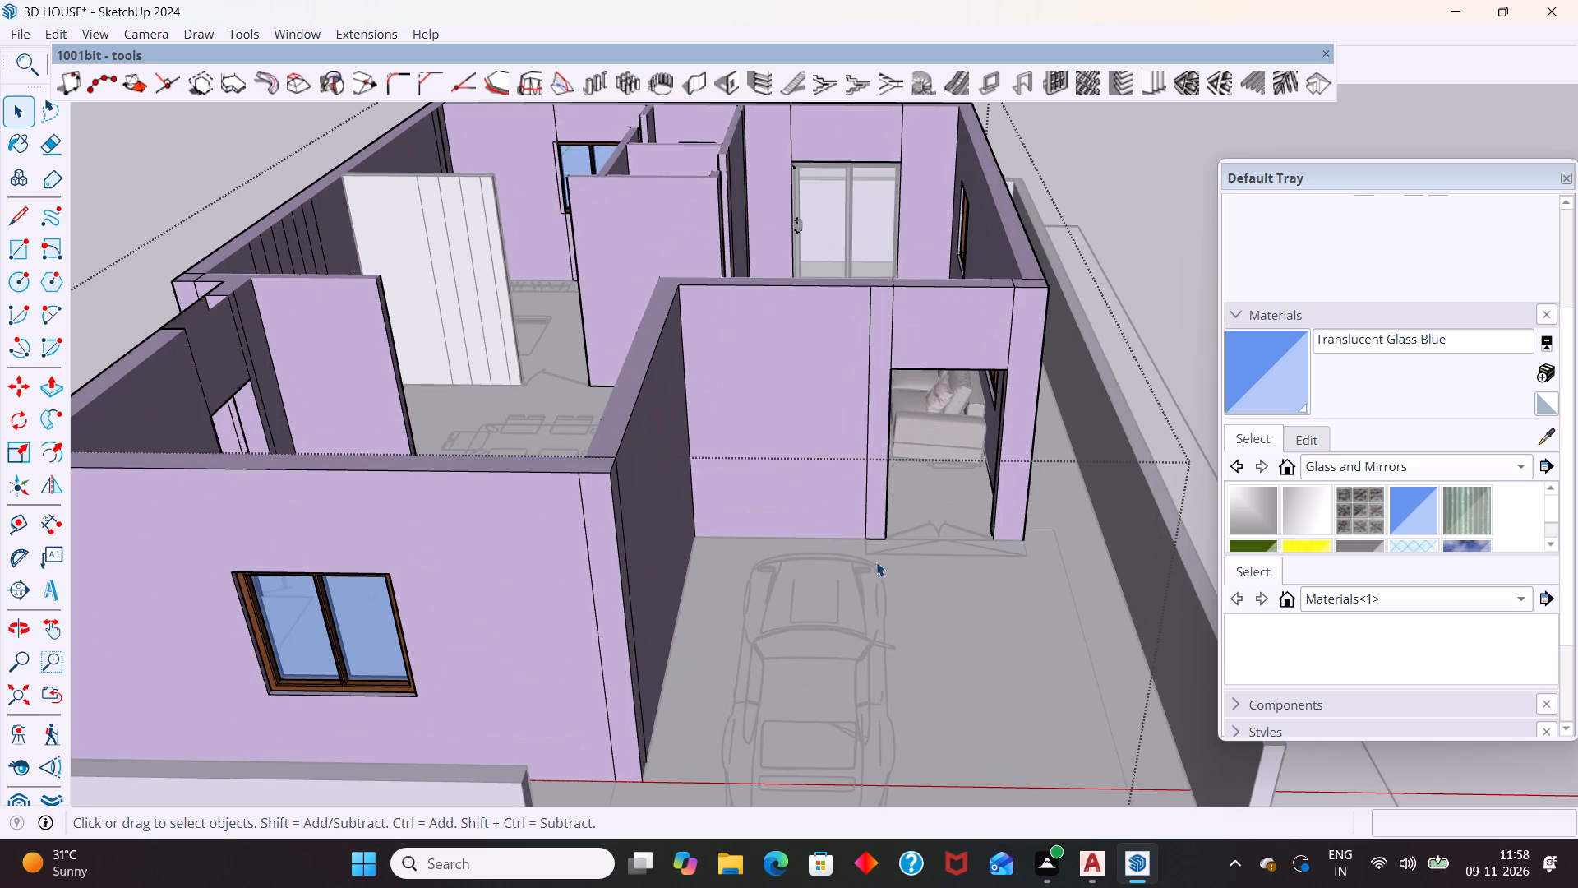
{"action": "middle_click_drag", "start_coordinate": [875, 562], "coordinate": [775, 554]}
{"action": "scroll", "coordinate": [918, 447], "scroll_direction": "up", "scroll_amount": 4}
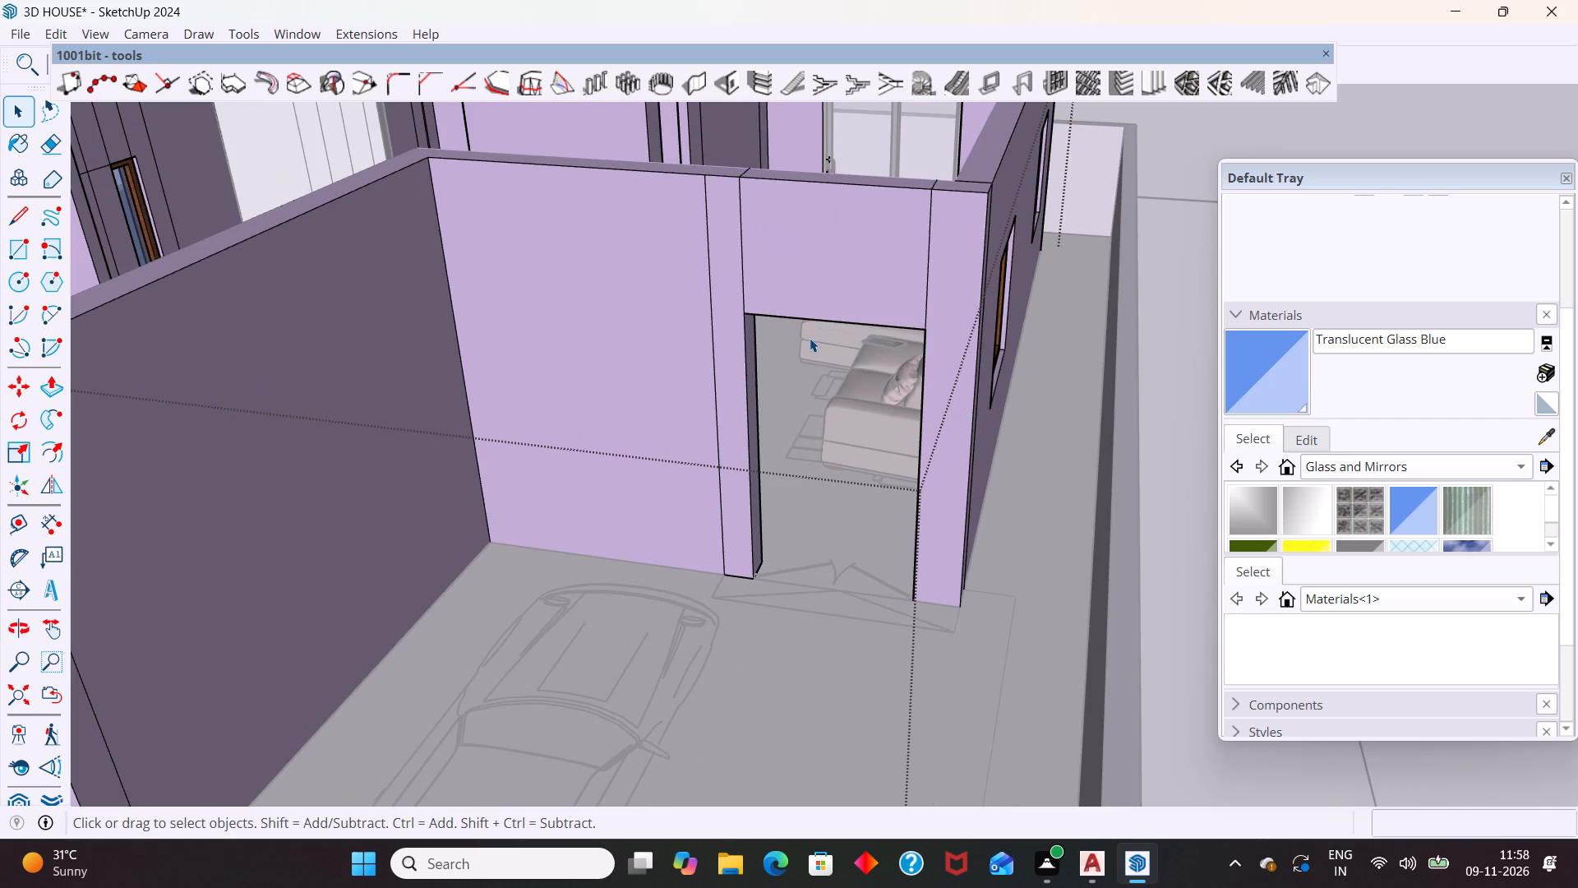
{"action": "key", "text": "e"}
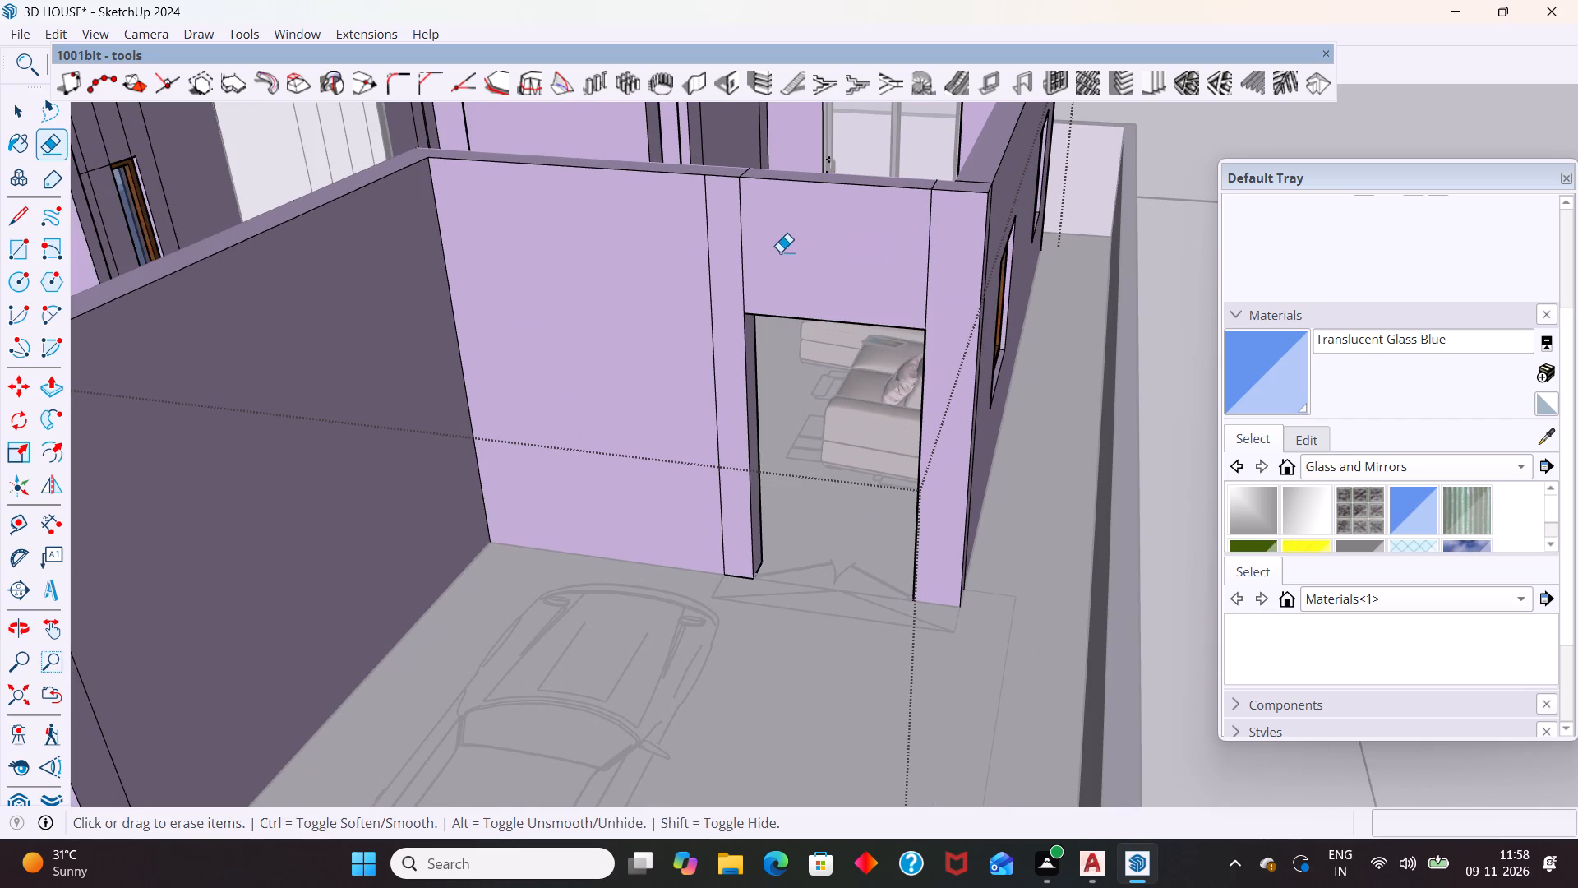
{"action": "left_click_drag", "start_coordinate": [778, 252], "coordinate": [735, 264]}
{"action": "left_click_drag", "start_coordinate": [944, 271], "coordinate": [918, 278]}
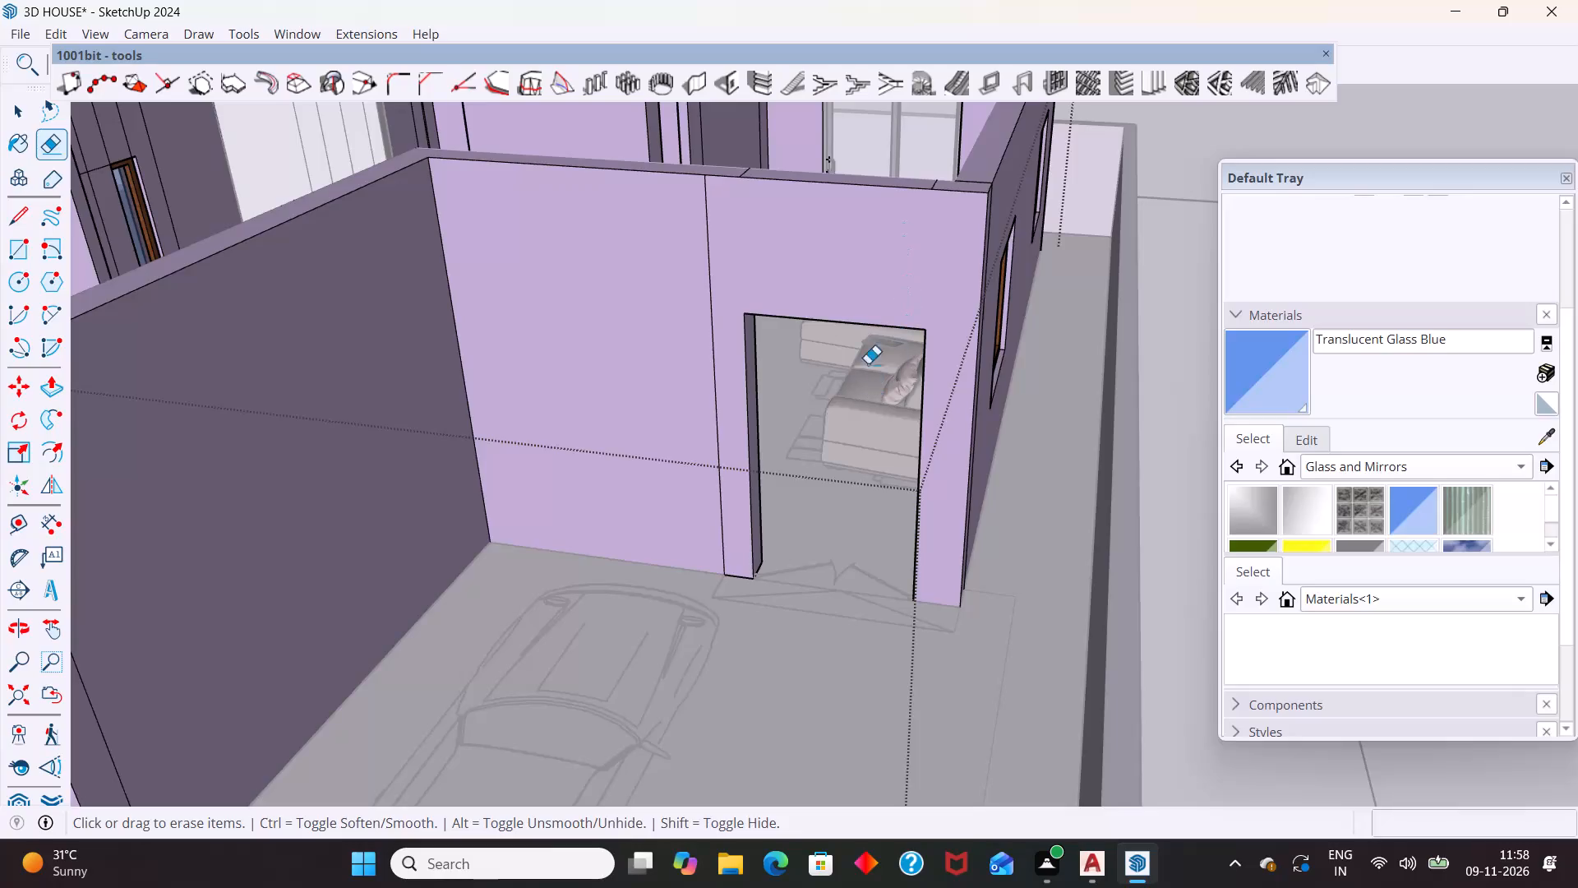
Erase the seam lines across the top of the doorway wall and the remaining vertical seam beside the opening.
{"action": "middle_click_drag", "start_coordinate": [881, 323], "coordinate": [827, 478]}
{"action": "scroll", "coordinate": [791, 486], "scroll_direction": "up", "scroll_amount": 5}
{"action": "left_click_drag", "start_coordinate": [919, 520], "coordinate": [870, 516]}
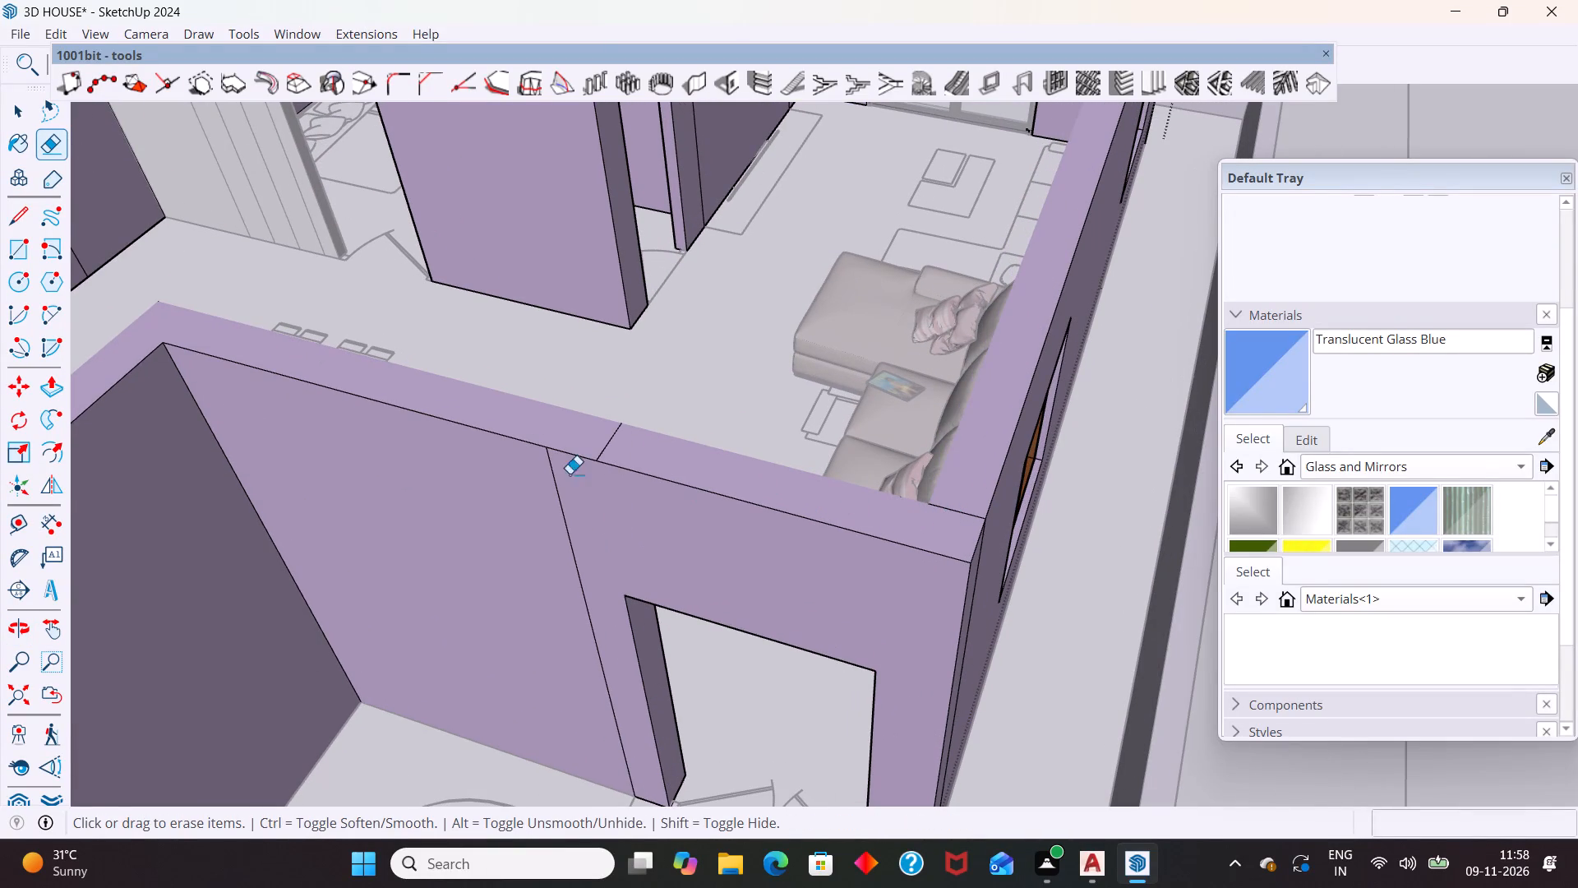
{"action": "left_click_drag", "start_coordinate": [636, 448], "coordinate": [625, 446]}
{"action": "left_click_drag", "start_coordinate": [636, 439], "coordinate": [583, 432]}
{"action": "left_click_drag", "start_coordinate": [587, 512], "coordinate": [525, 527]}
Erase the leftover seam lines at the doorway wall's outer corner, on its top and on the windowed side wall.
{"action": "scroll", "coordinate": [742, 456], "scroll_direction": "down", "scroll_amount": 5}
{"action": "middle_click_drag", "start_coordinate": [949, 534], "coordinate": [692, 520]}
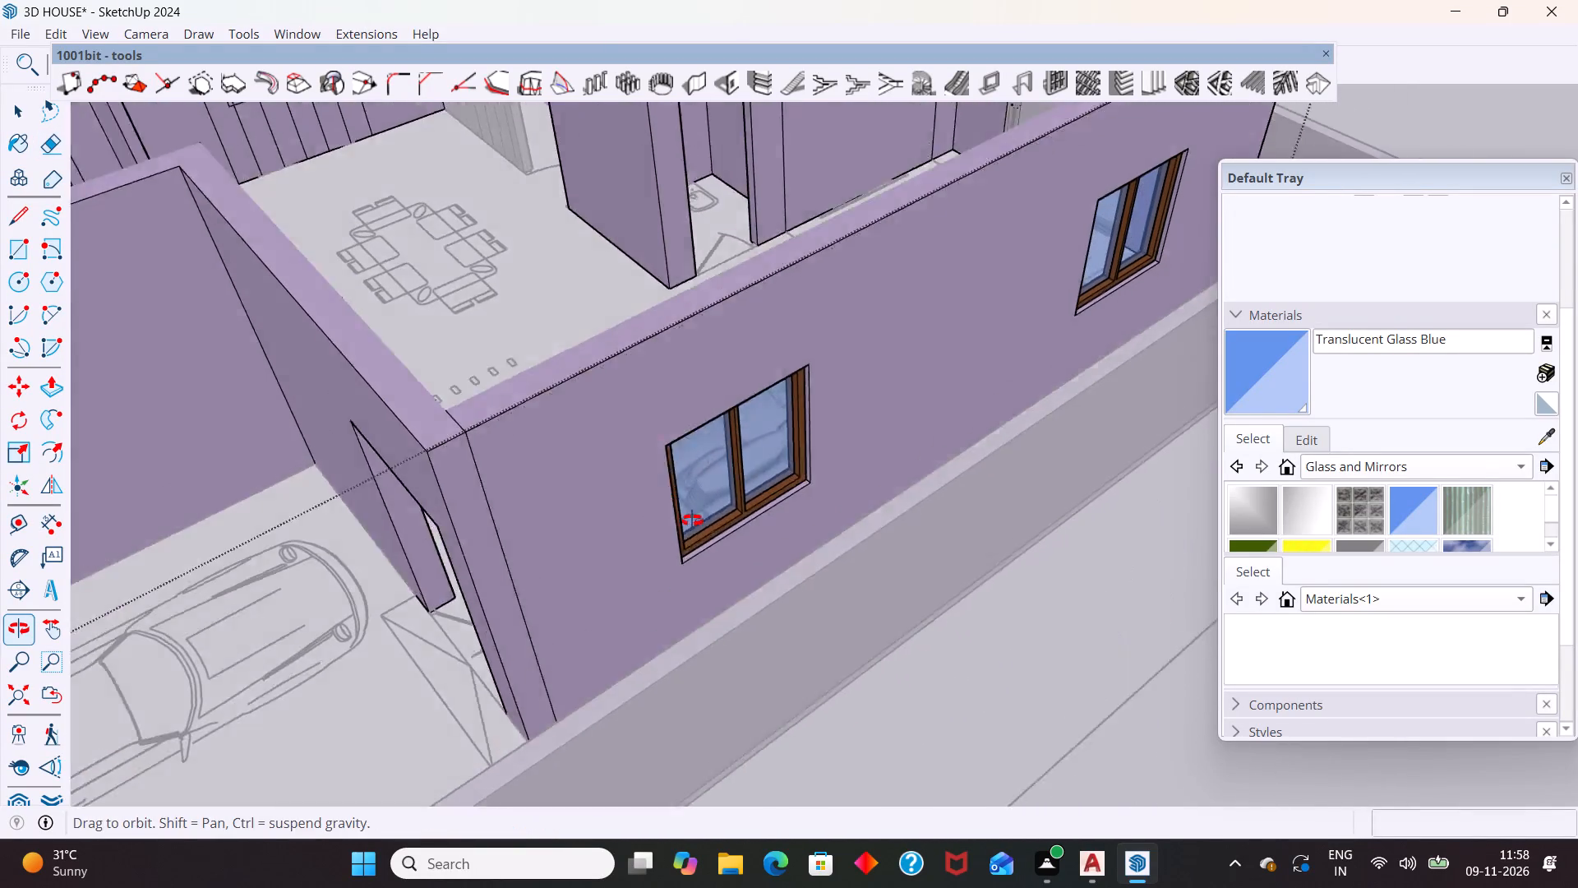
{"action": "middle_click_drag", "start_coordinate": [692, 520], "coordinate": [659, 474]}
{"action": "scroll", "coordinate": [325, 188], "scroll_direction": "up", "scroll_amount": 4}
{"action": "middle_click_drag", "start_coordinate": [322, 329], "coordinate": [437, 363]}
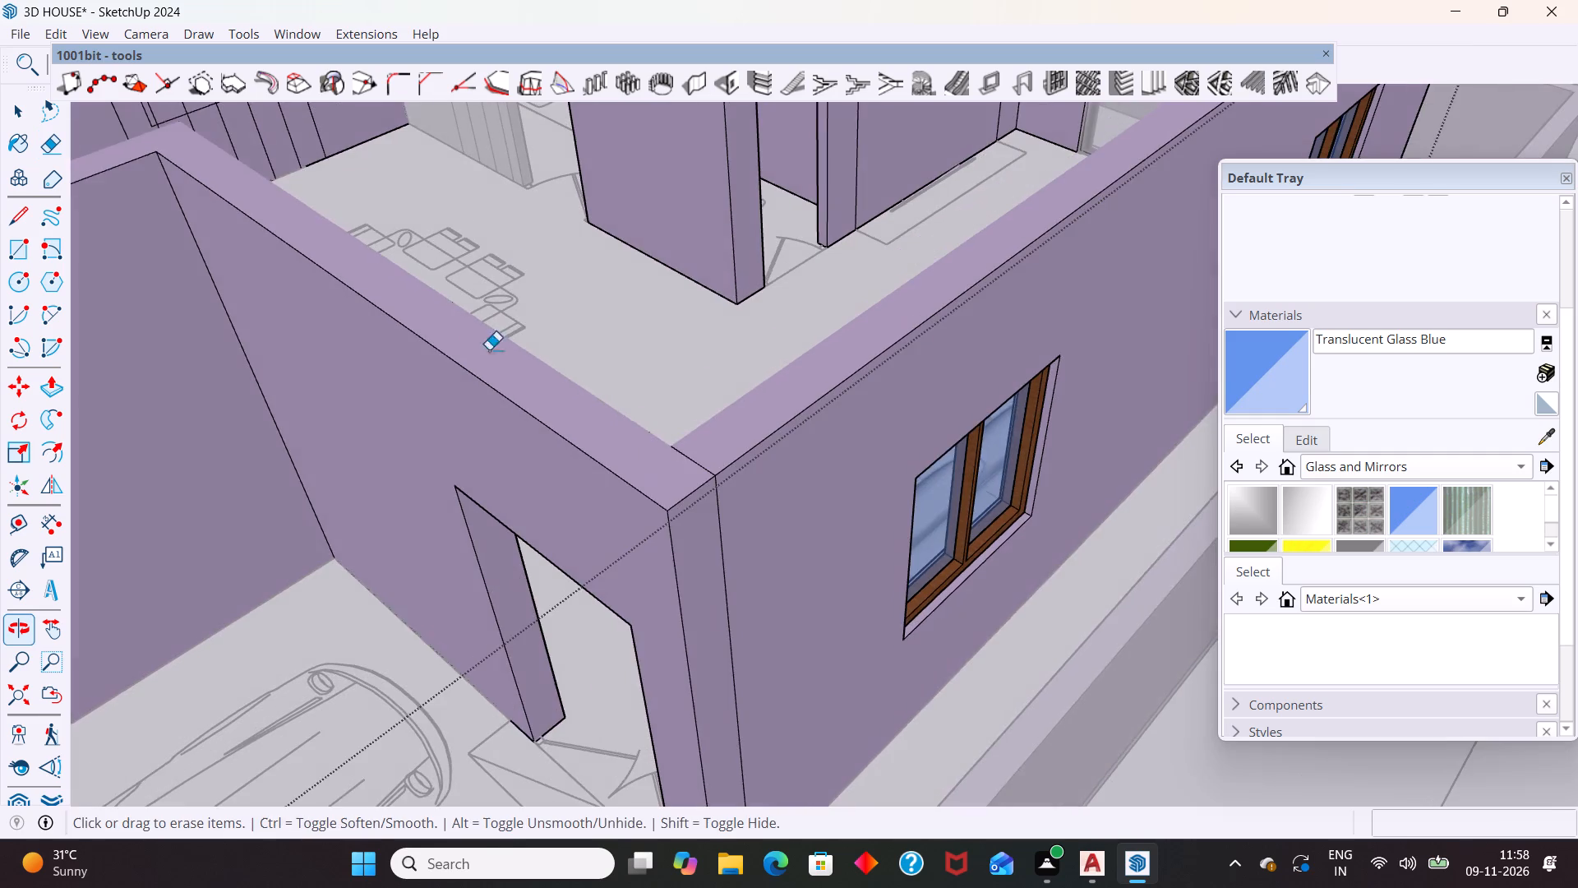
{"action": "scroll", "coordinate": [683, 405], "scroll_direction": "up", "scroll_amount": 3}
{"action": "left_click_drag", "start_coordinate": [708, 516], "coordinate": [651, 576]}
{"action": "scroll", "coordinate": [596, 407], "scroll_direction": "down", "scroll_amount": 7}
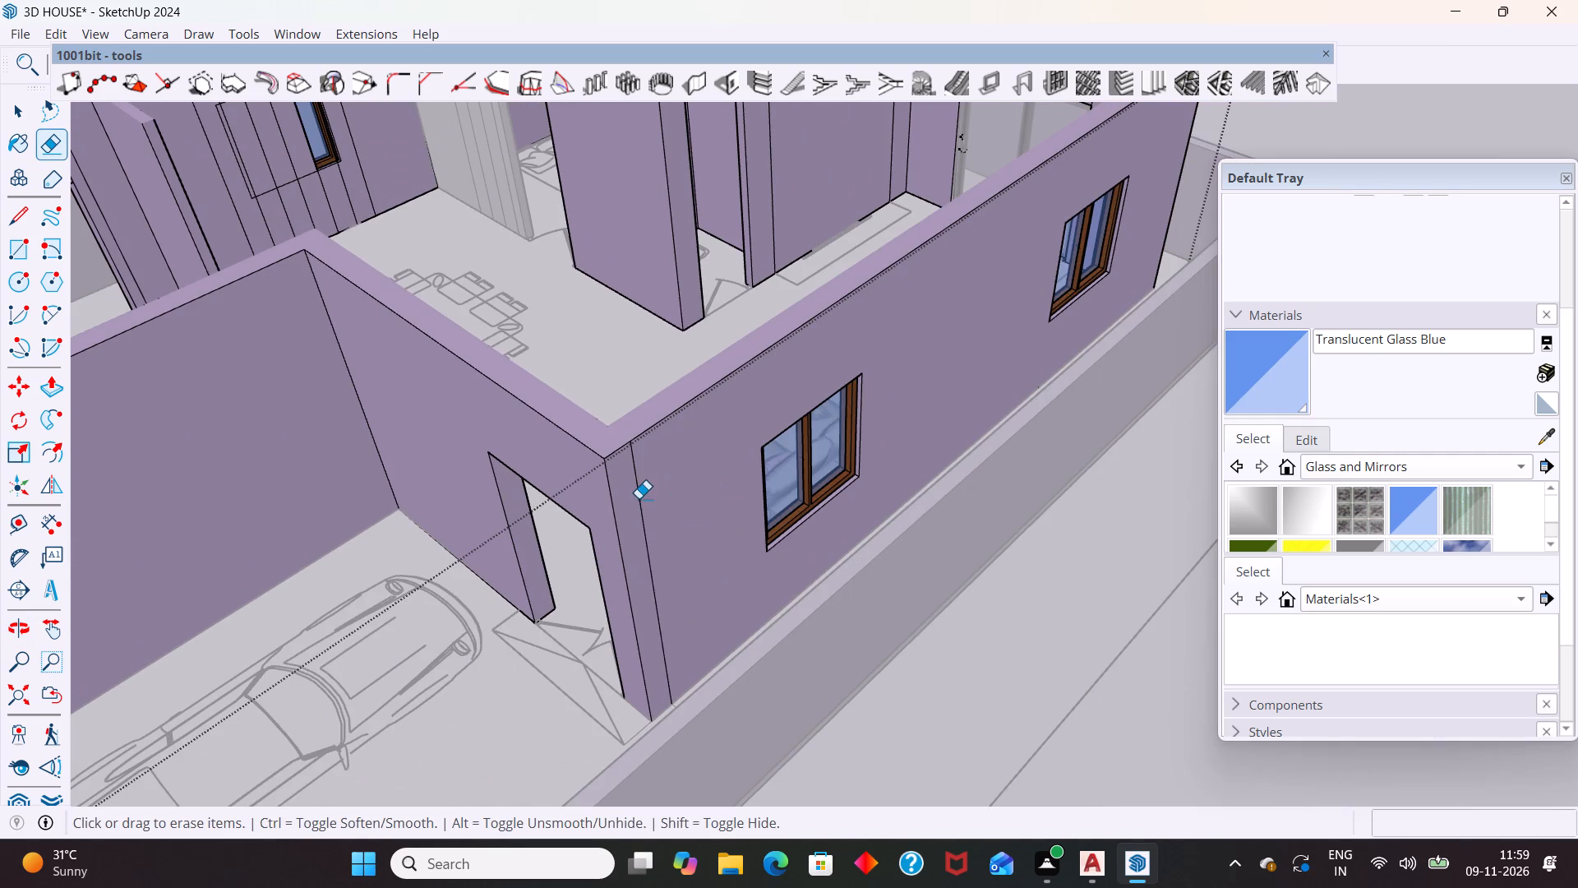
{"action": "left_click_drag", "start_coordinate": [634, 495], "coordinate": [626, 502]}
{"action": "left_click_drag", "start_coordinate": [646, 485], "coordinate": [625, 506]}
Examine the doorway opening behind the car outline and the surrounding walls from several angles.
{"action": "scroll", "coordinate": [643, 463], "scroll_direction": "down", "scroll_amount": 11}
{"action": "middle_click_drag", "start_coordinate": [619, 520], "coordinate": [628, 521]}
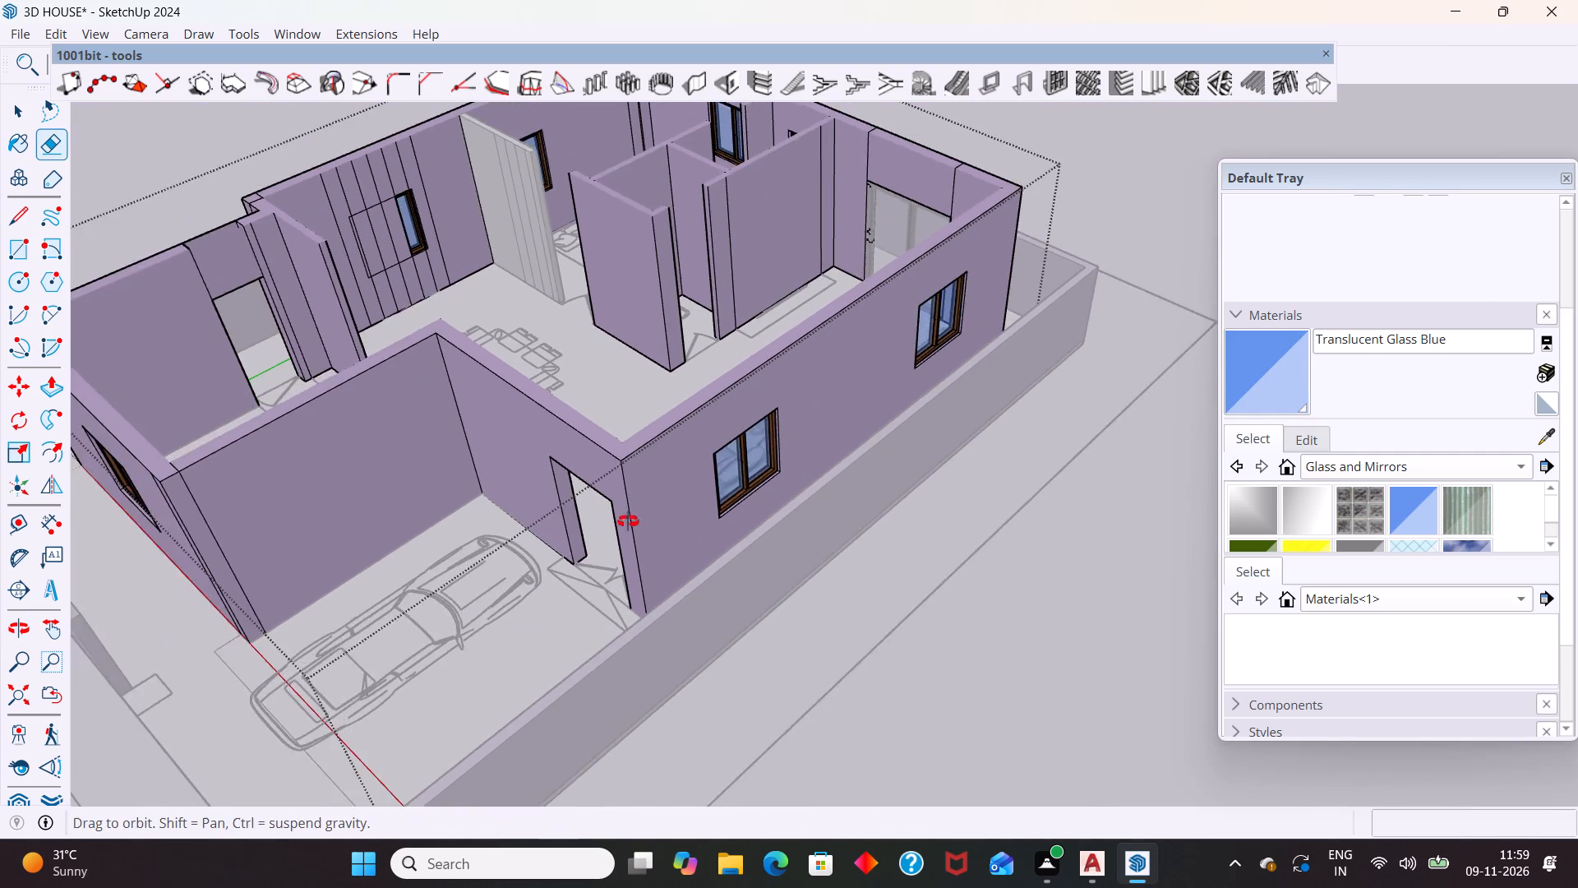
{"action": "middle_click_drag", "start_coordinate": [628, 521], "coordinate": [801, 363]}
{"action": "middle_click_drag", "start_coordinate": [675, 496], "coordinate": [791, 492]}
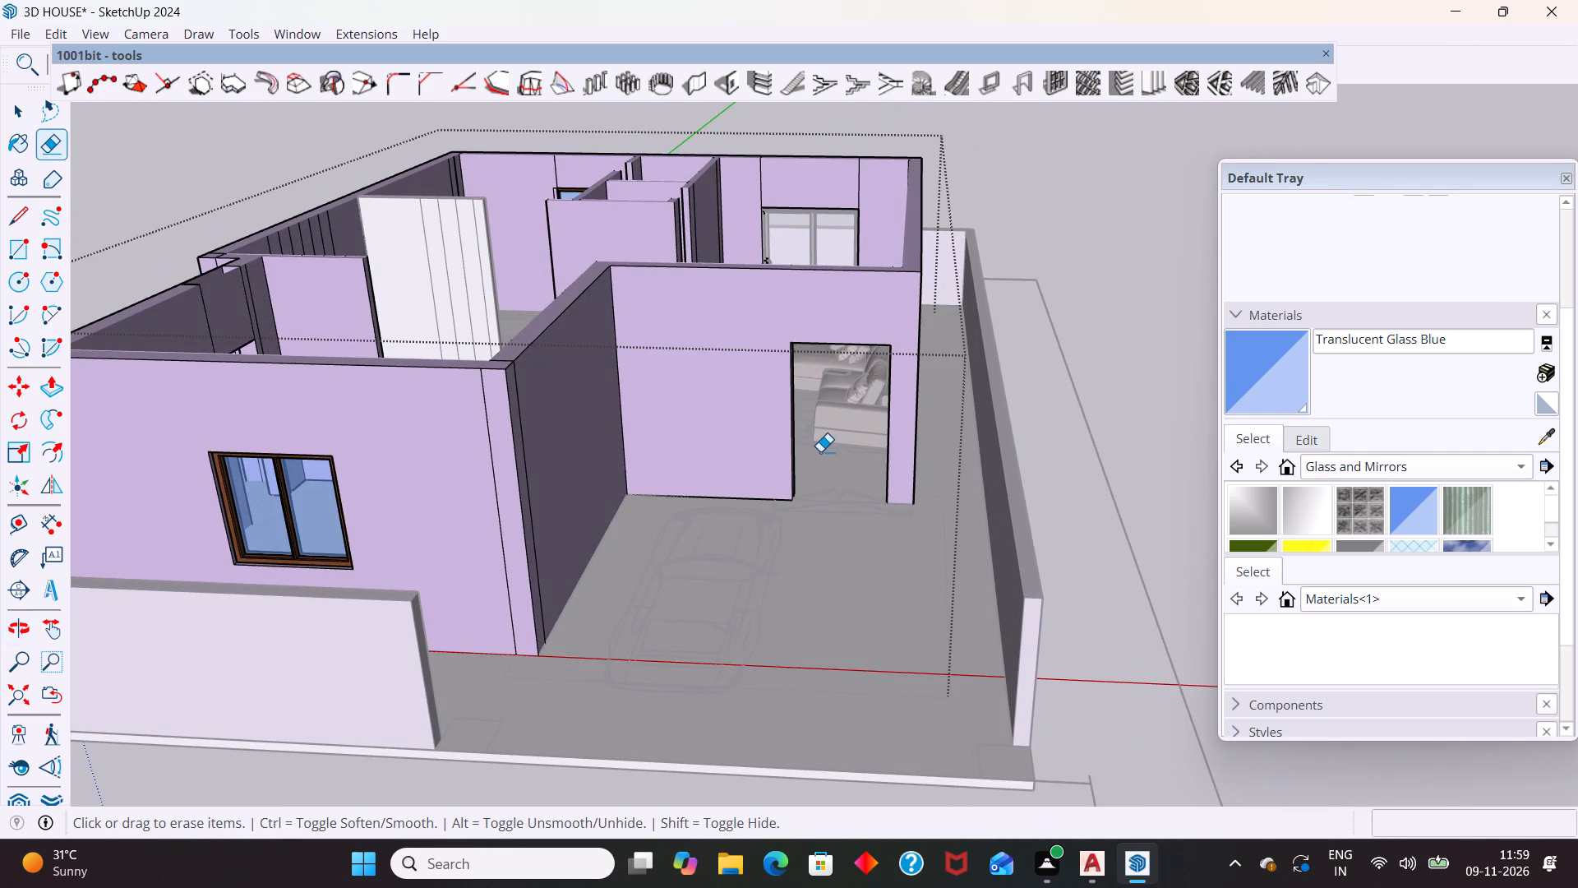
{"action": "scroll", "coordinate": [829, 484], "scroll_direction": "up", "scroll_amount": 2}
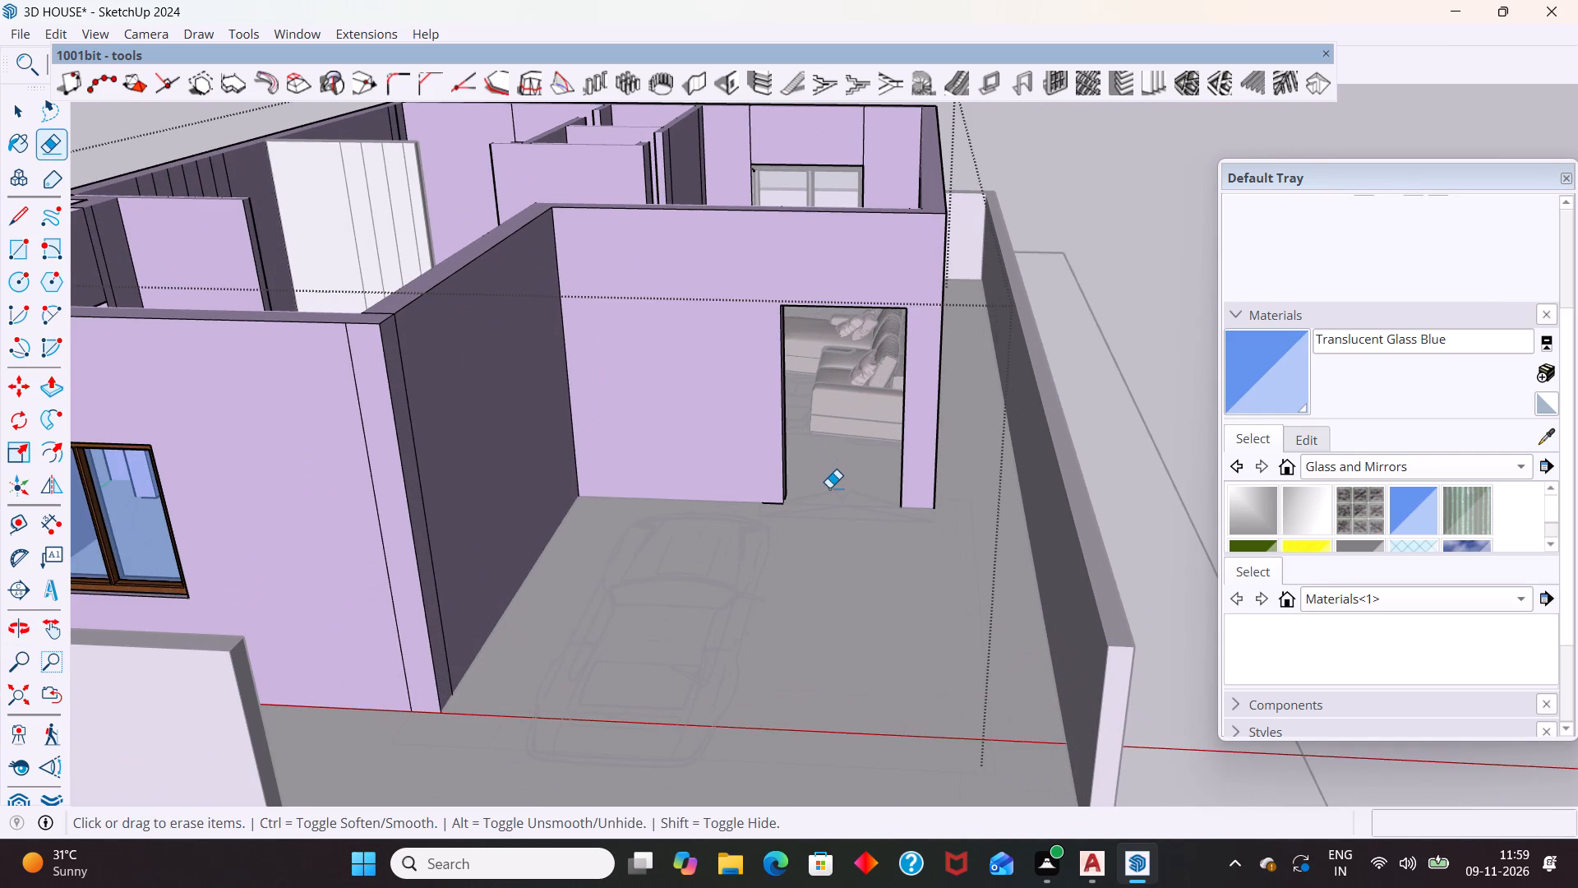
{"action": "key", "text": "space"}
{"action": "scroll", "coordinate": [828, 485], "scroll_direction": "up", "scroll_amount": 6}
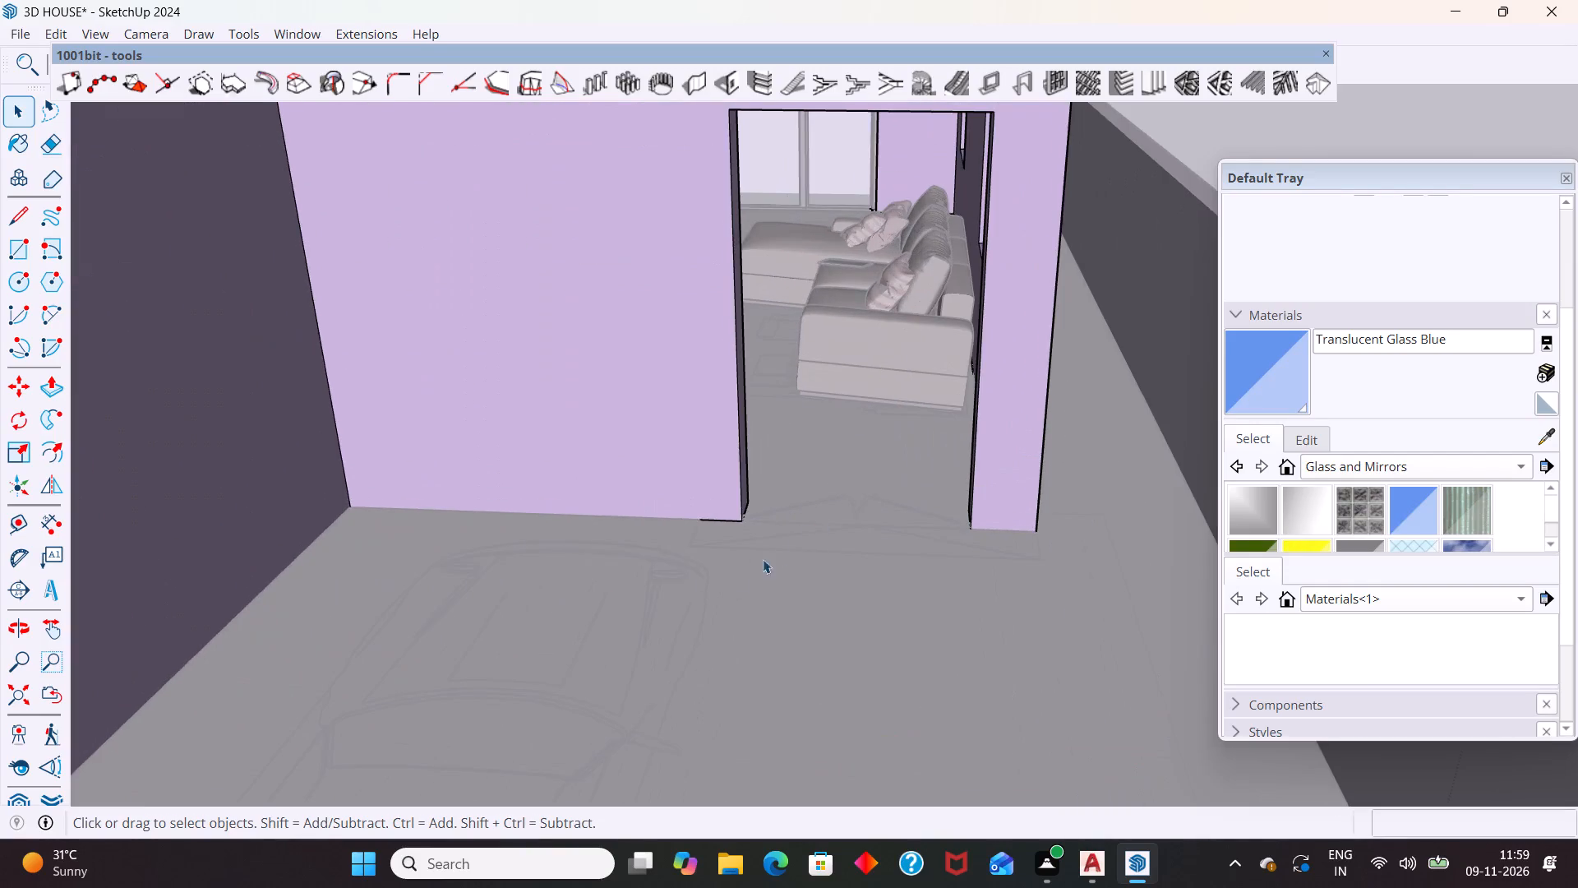
{"action": "middle_click_drag", "start_coordinate": [693, 582], "coordinate": [567, 617]}
{"action": "scroll", "coordinate": [661, 591], "scroll_direction": "down", "scroll_amount": 3}
{"action": "middle_click_drag", "start_coordinate": [684, 632], "coordinate": [713, 648]}
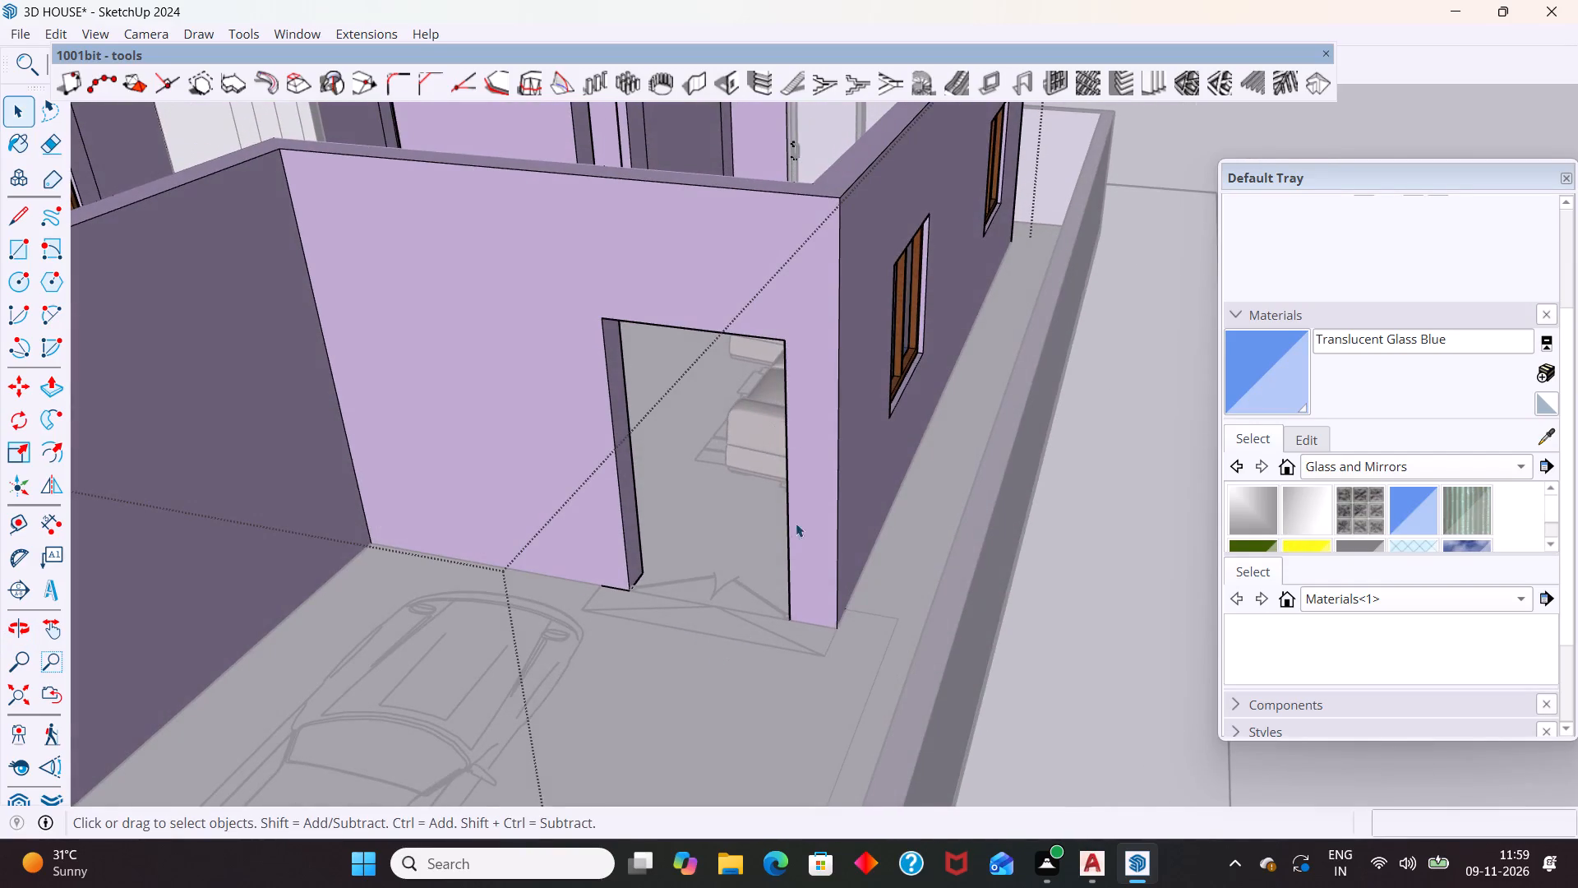
Display the Warehouse toolbar and dock the floating 1001bit toolbar above the drawing area.
{"action": "left_click", "coordinate": [373, 32]}
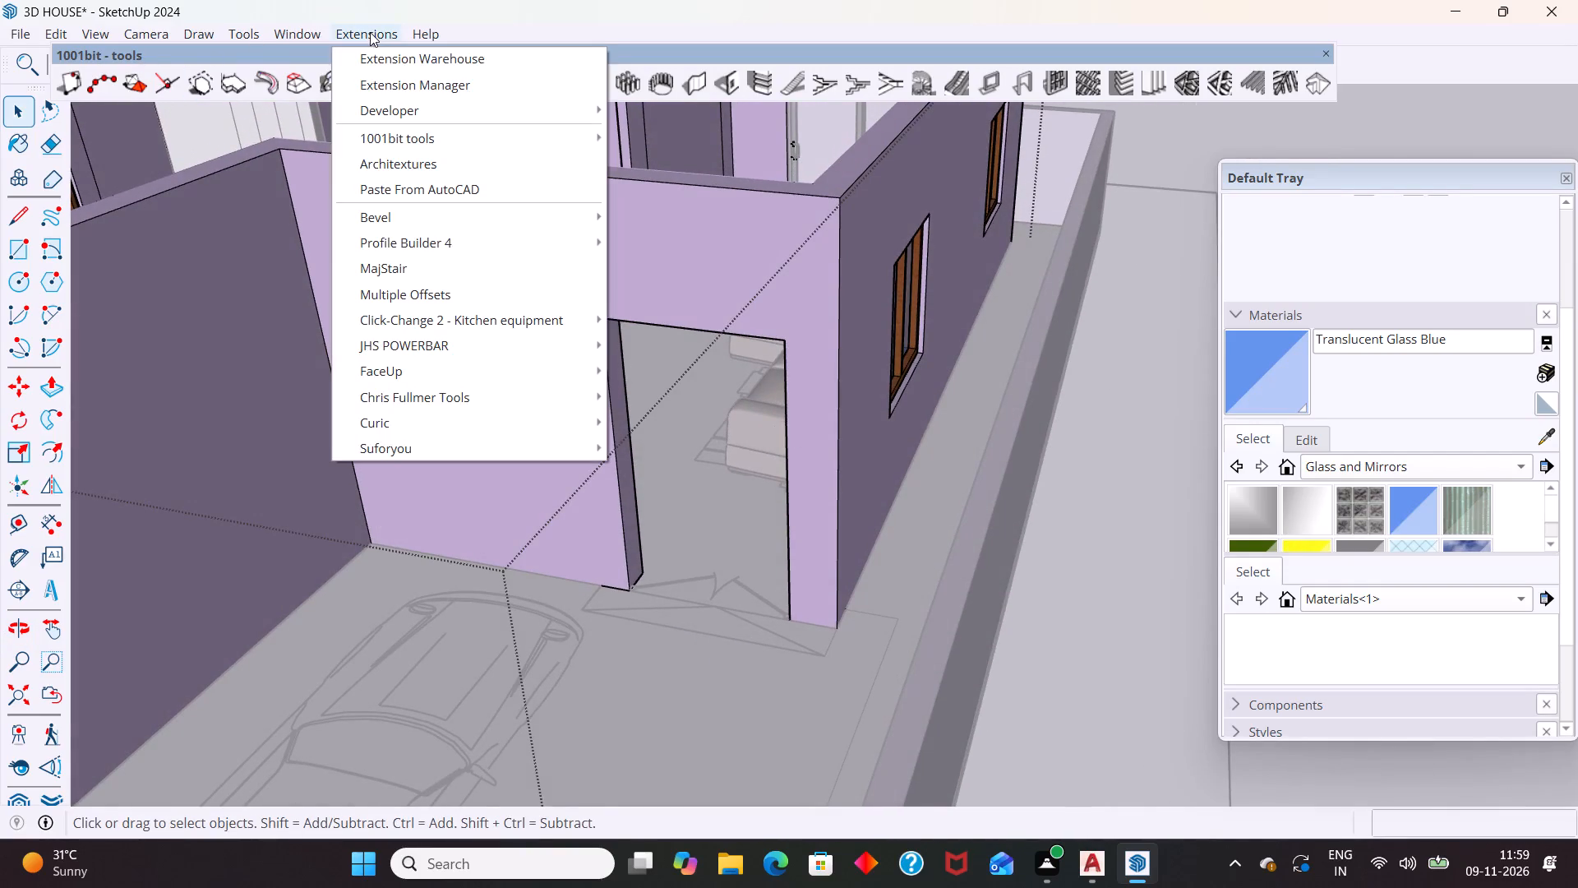
{"action": "left_click", "coordinate": [591, 32]}
{"action": "right_click", "coordinate": [636, 33]}
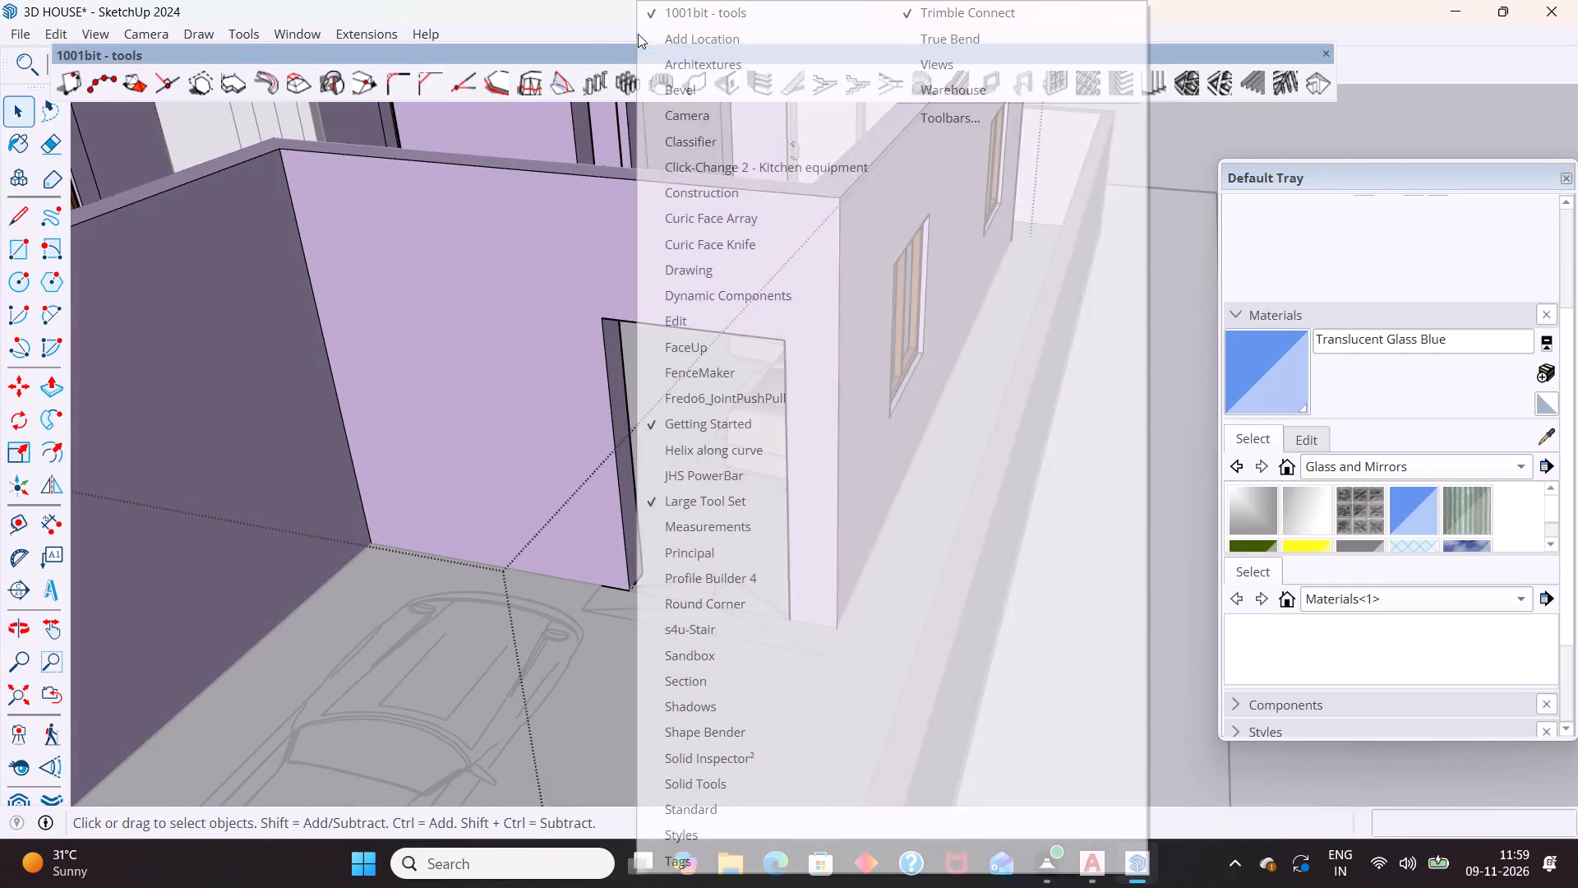
{"action": "left_click", "coordinate": [939, 88]}
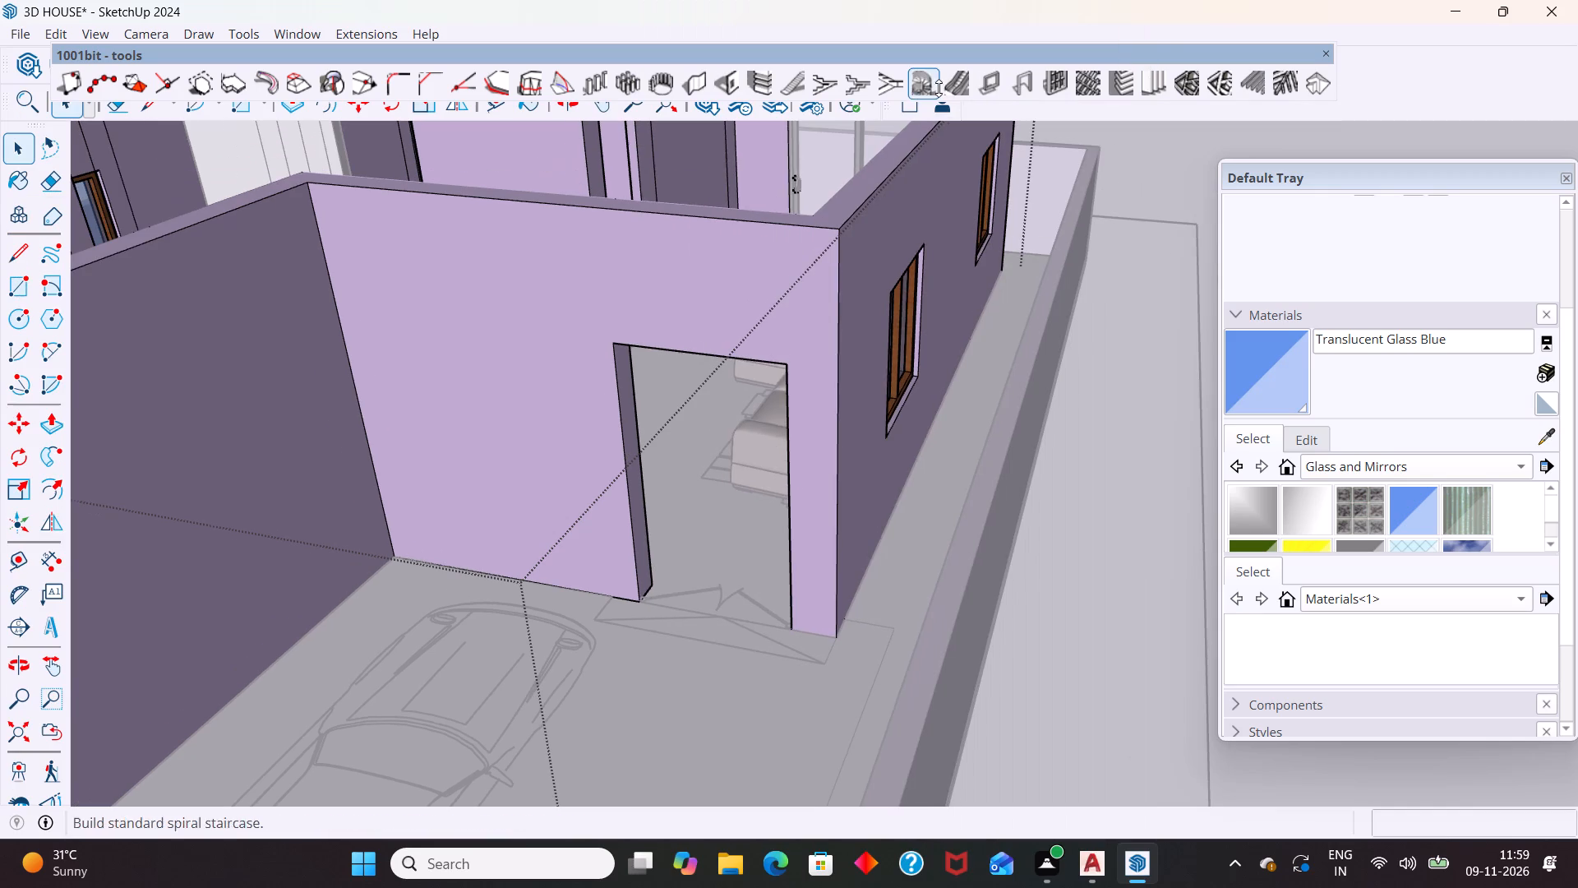
{"action": "left_click_drag", "start_coordinate": [469, 60], "coordinate": [507, 21]}
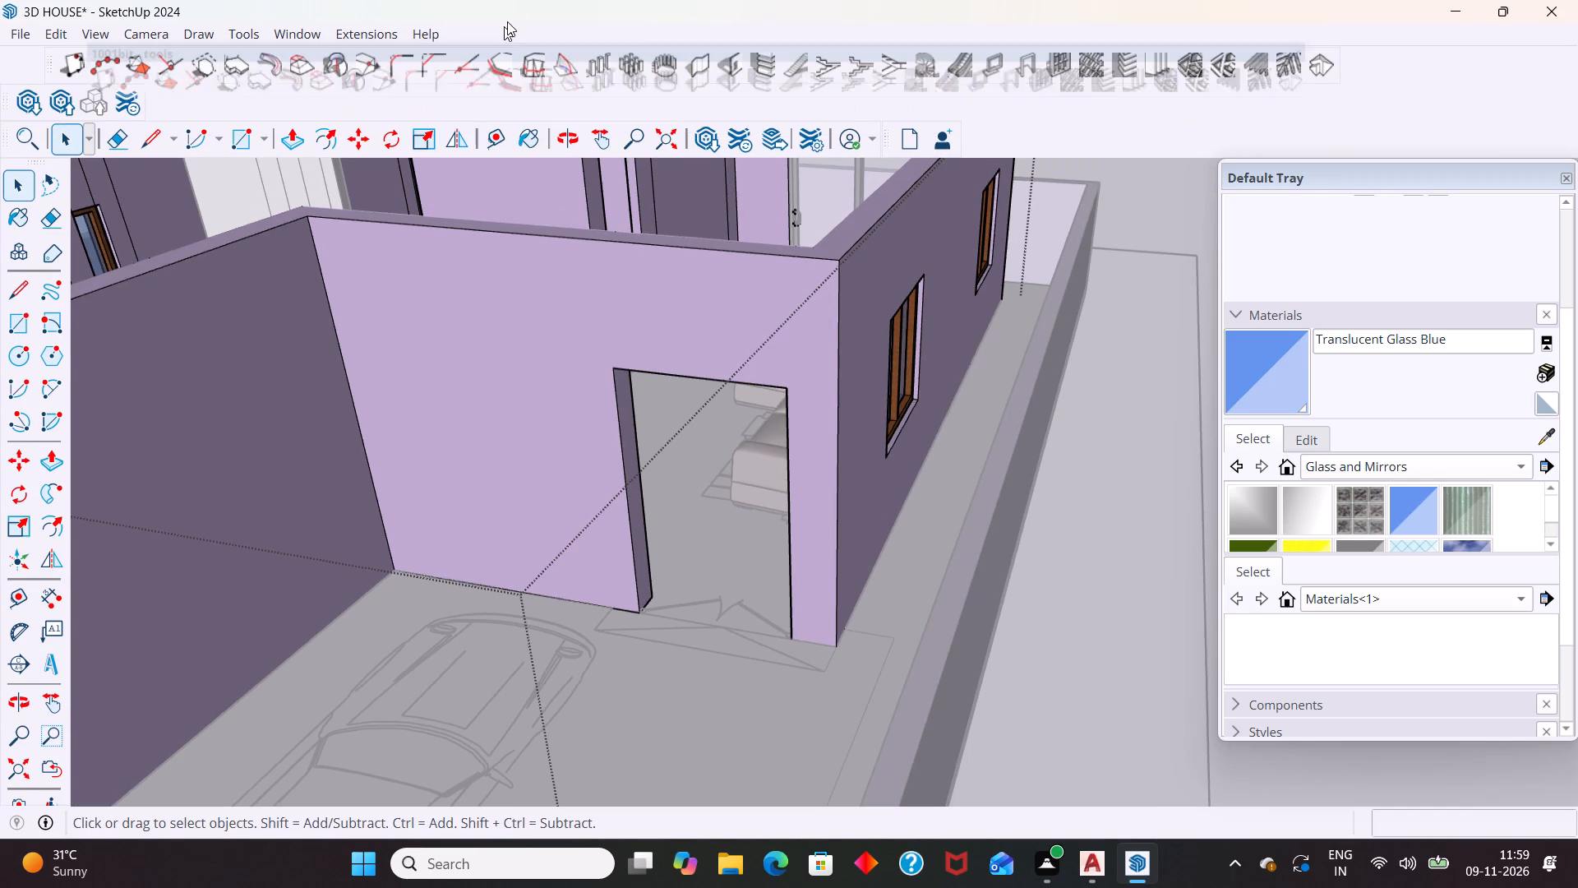
{"action": "left_click_drag", "start_coordinate": [507, 21], "coordinate": [517, 10]}
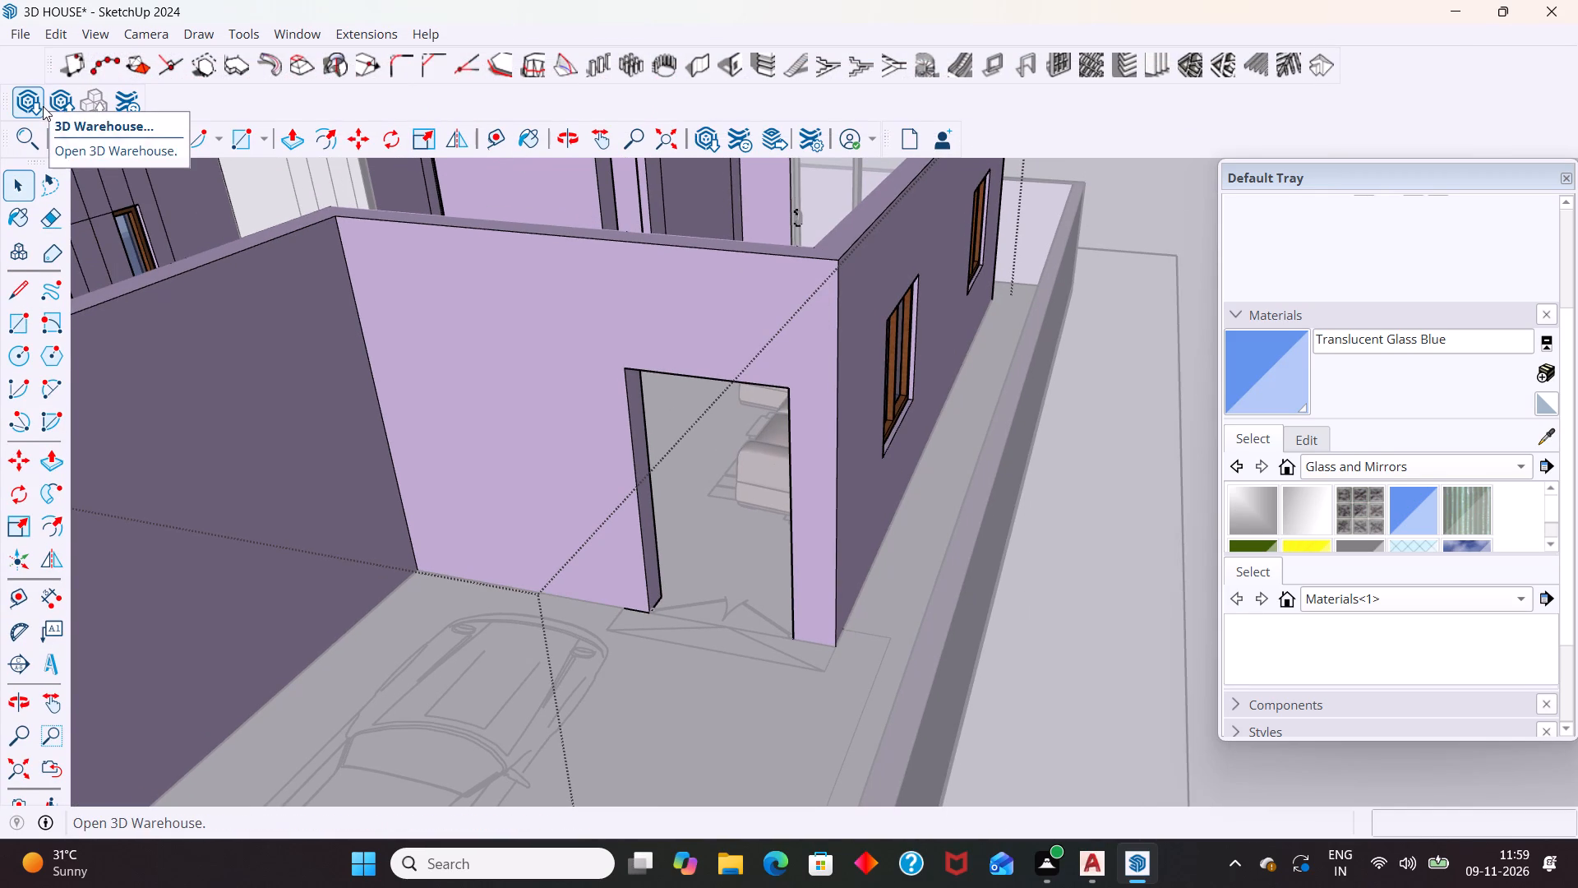
Open 3D Warehouse and replace the previous search with a model search for DOOR.
{"action": "left_click", "coordinate": [41, 105]}
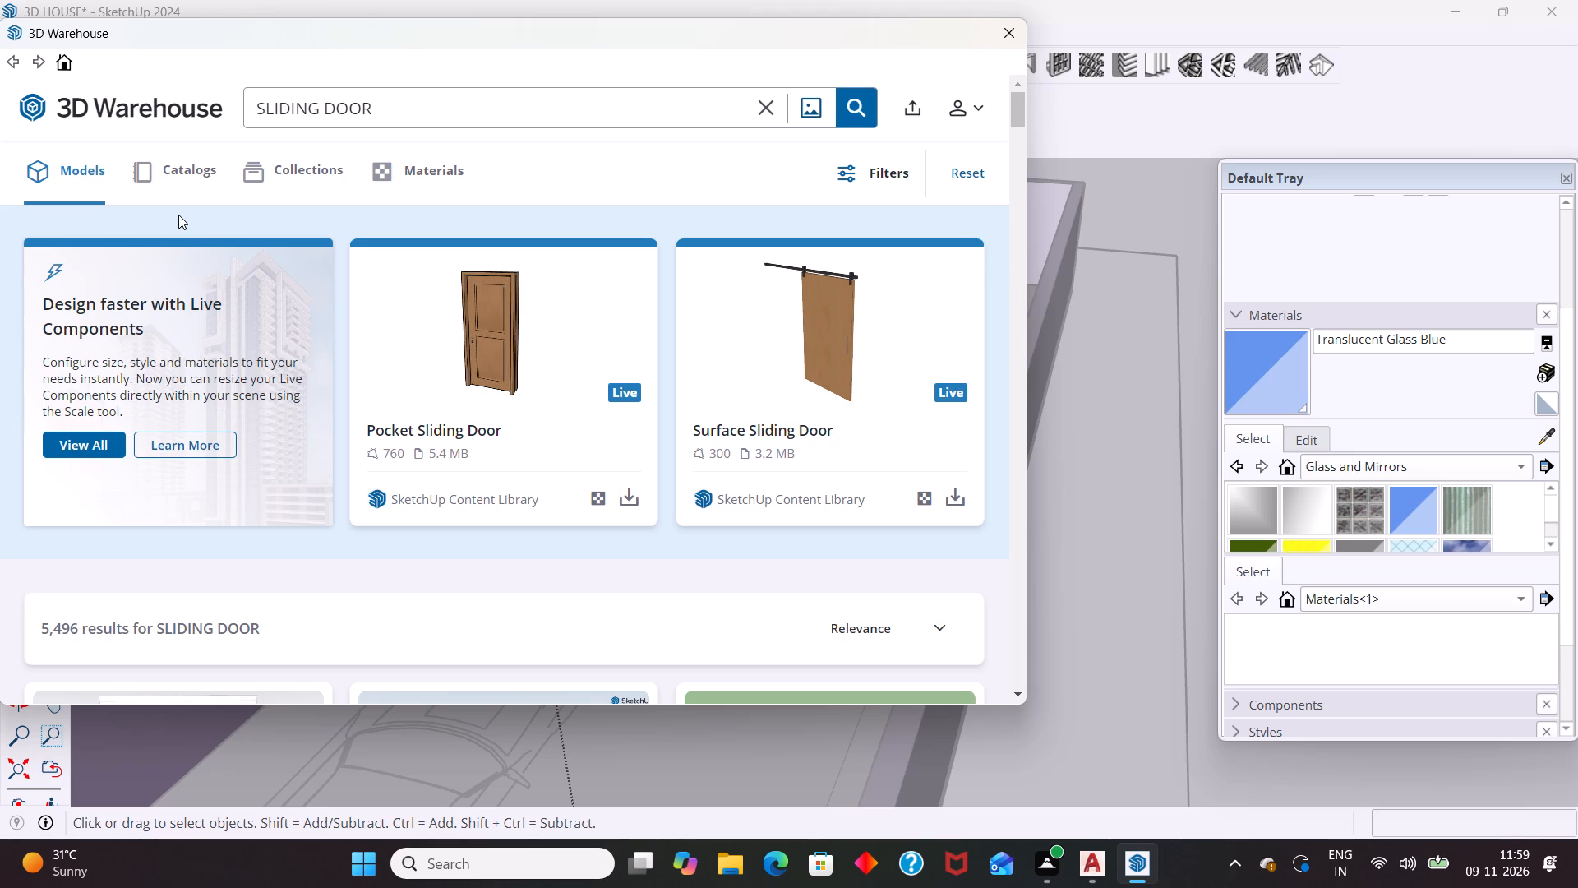
{"action": "left_click", "coordinate": [395, 109]}
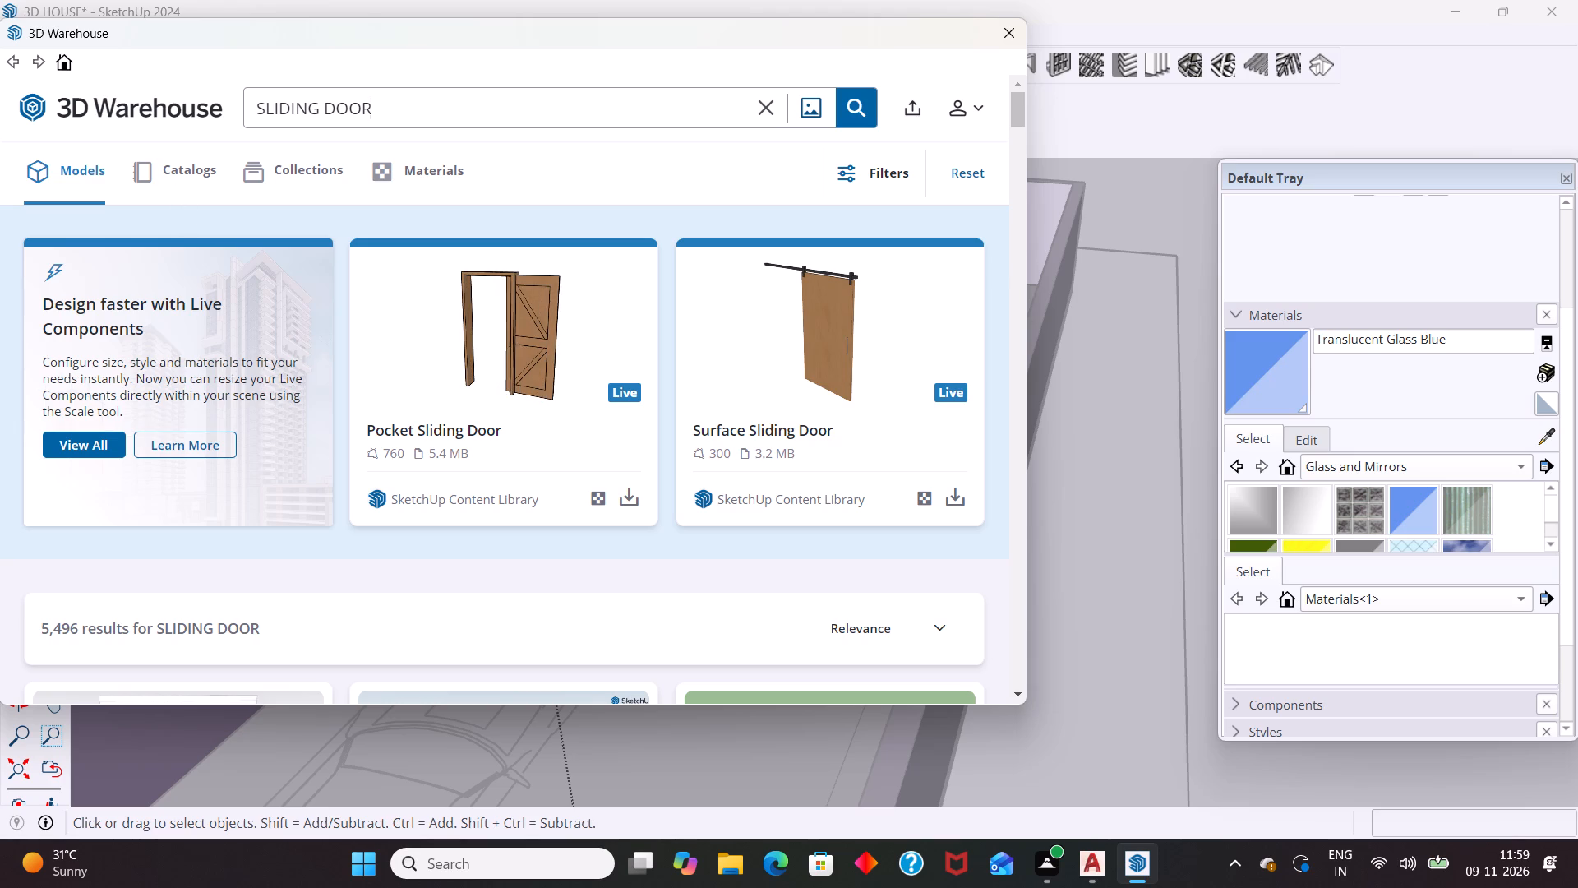
{"action": "key", "text": "BackSpace"}
{"action": "key", "text": "BackSpace"}
{"action": "key", "text": "BackSpace"}
{"action": "key", "text": "BackSpace"}
{"action": "key", "text": "BackSpace"}
{"action": "key", "text": "BackSpace"}
{"action": "key", "text": "BackSpace"}
{"action": "key", "text": "BackSpace"}
{"action": "key", "text": "BackSpace"}
{"action": "key", "text": "BackSpace"}
{"action": "key", "text": "BackSpace"}
{"action": "key", "text": "BackSpace"}
{"action": "key", "text": "BackSpace"}
{"action": "key", "text": "BackSpace"}
{"action": "key", "text": "BackSpace"}
{"action": "key", "text": "BackSpace"}
{"action": "key", "text": "BackSpace"}
{"action": "key", "text": "BackSpace"}
{"action": "key", "text": "BackSpace"}
{"action": "key", "text": "BackSpace"}
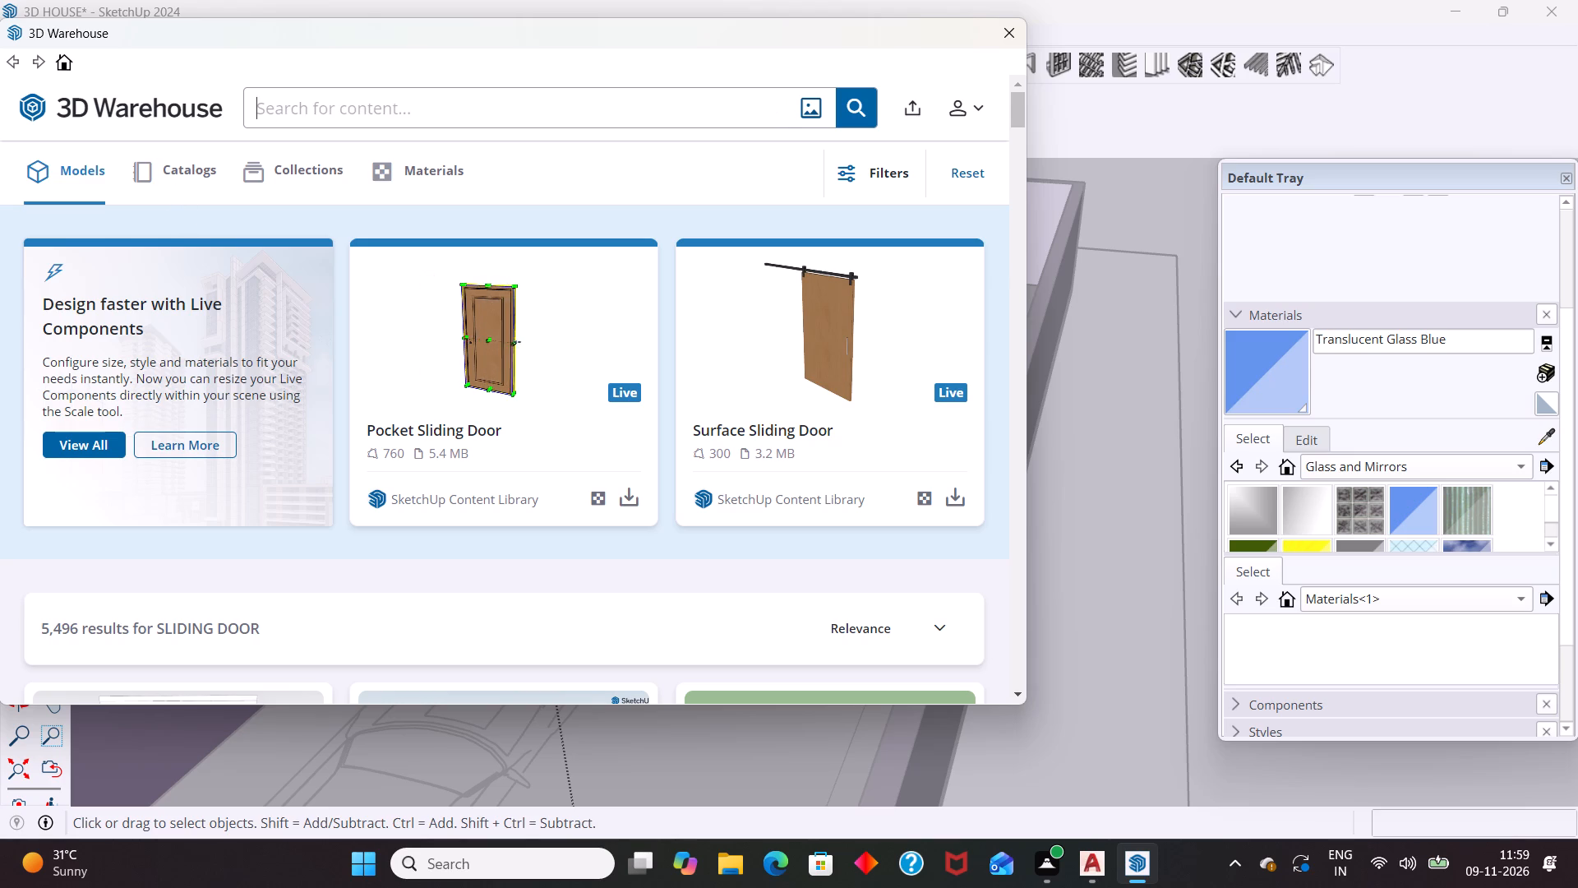
{"action": "type", "text": "DOOR"}
{"action": "key", "text": "Return"}
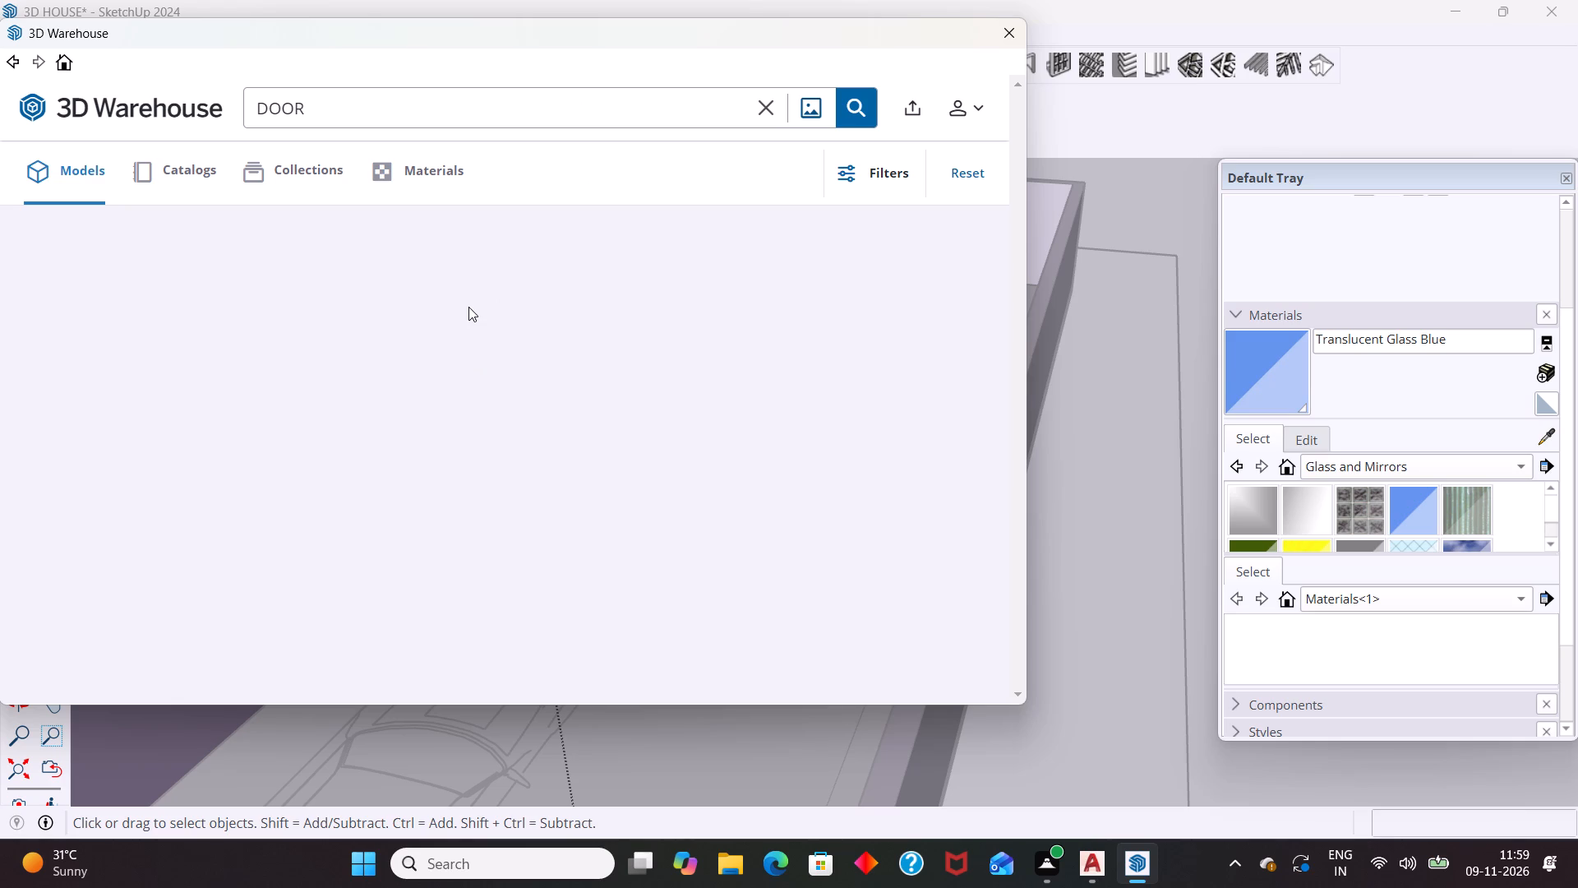
Browse the door models in the search results for one that suits the doorway.
{"action": "scroll", "coordinate": [563, 342], "scroll_direction": "down", "scroll_amount": 3}
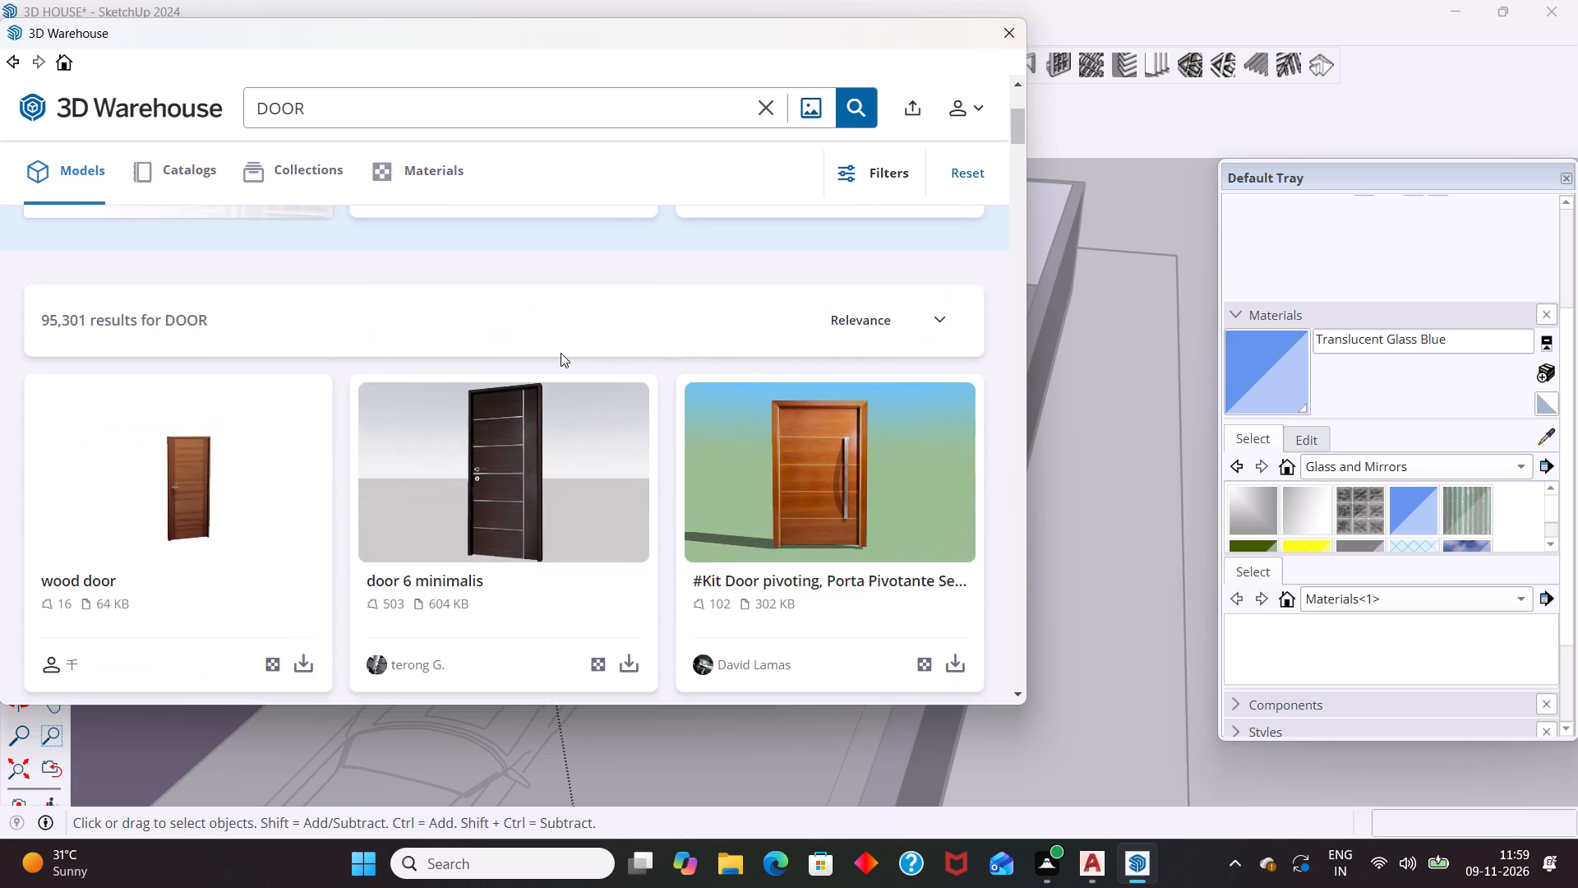
{"action": "scroll", "coordinate": [533, 397], "scroll_direction": "up", "scroll_amount": 4}
{"action": "scroll", "coordinate": [770, 331], "scroll_direction": "down", "scroll_amount": 5}
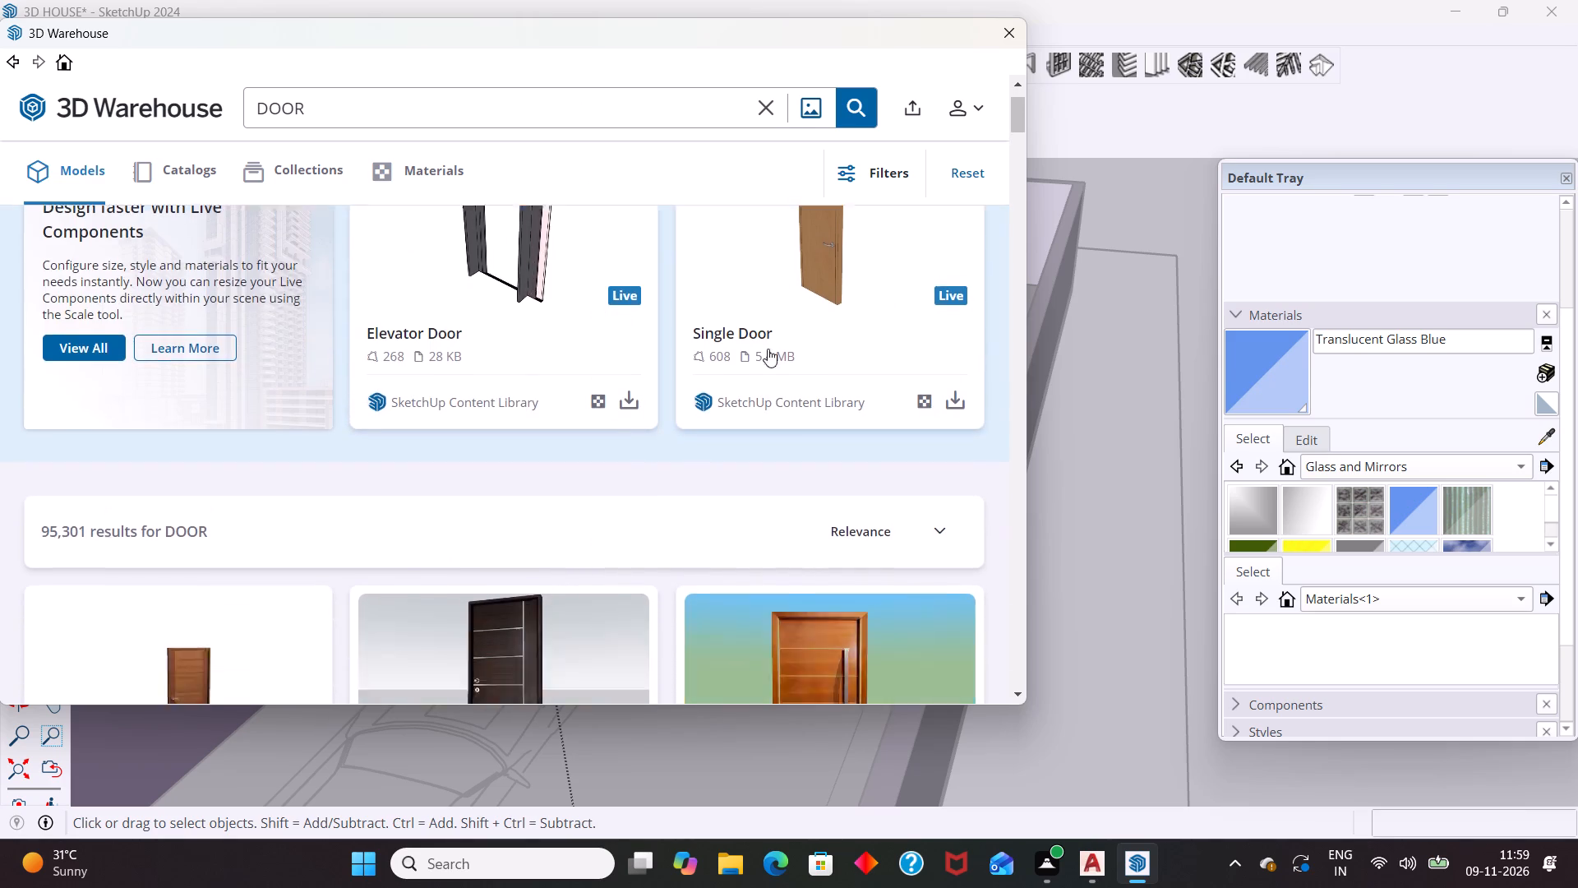
{"action": "scroll", "coordinate": [434, 459], "scroll_direction": "down", "scroll_amount": 2}
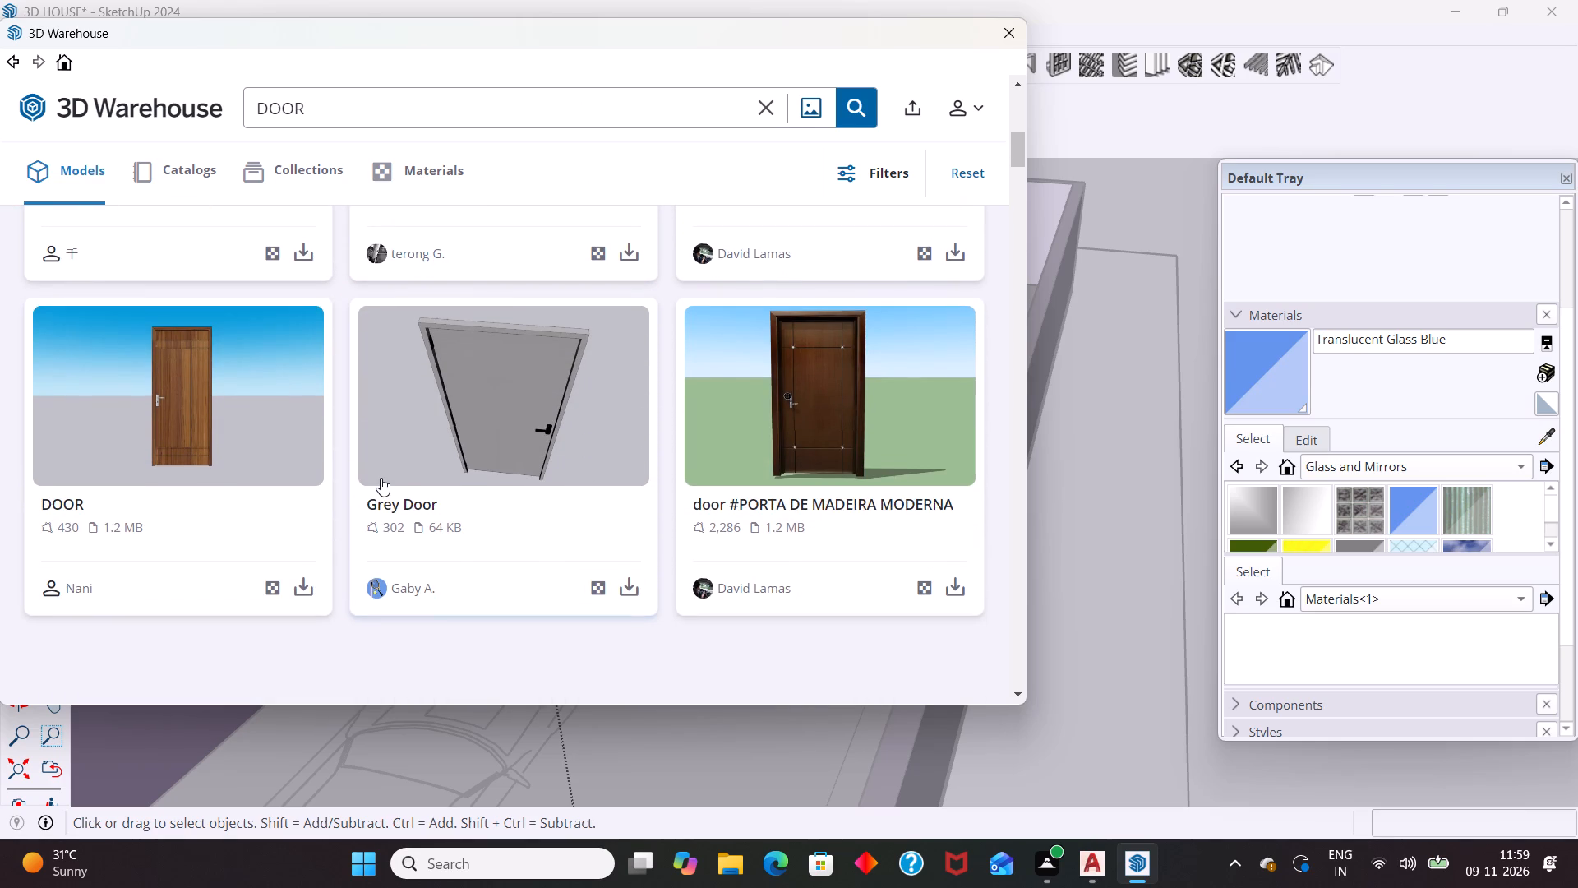
{"action": "scroll", "coordinate": [525, 445], "scroll_direction": "down", "scroll_amount": 2}
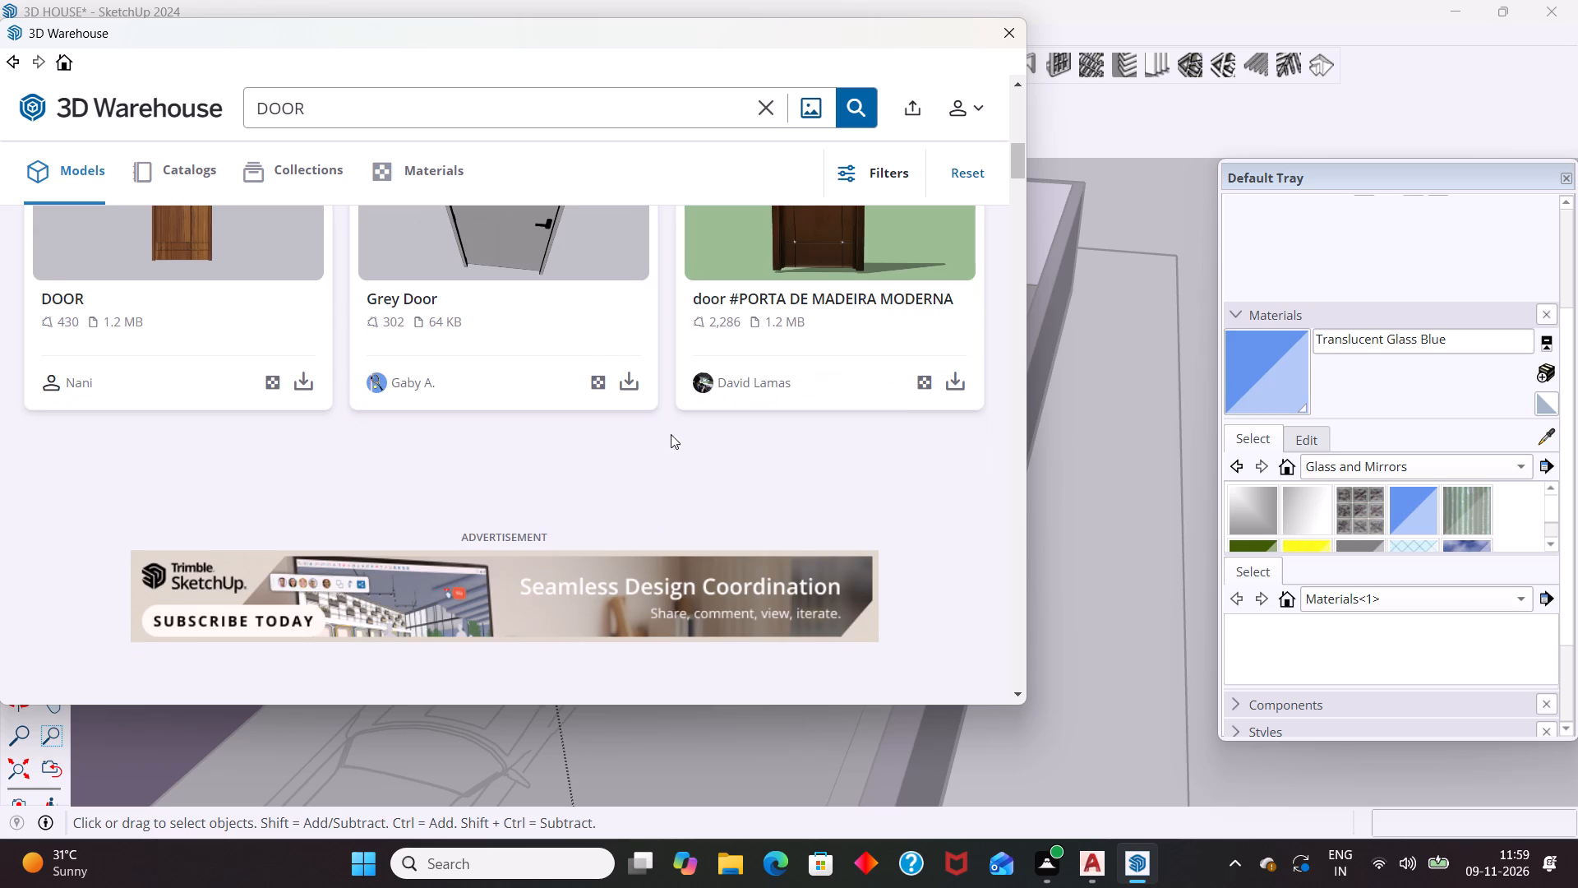
{"action": "scroll", "coordinate": [681, 432], "scroll_direction": "up", "scroll_amount": 2}
{"action": "scroll", "coordinate": [681, 430], "scroll_direction": "down", "scroll_amount": 3}
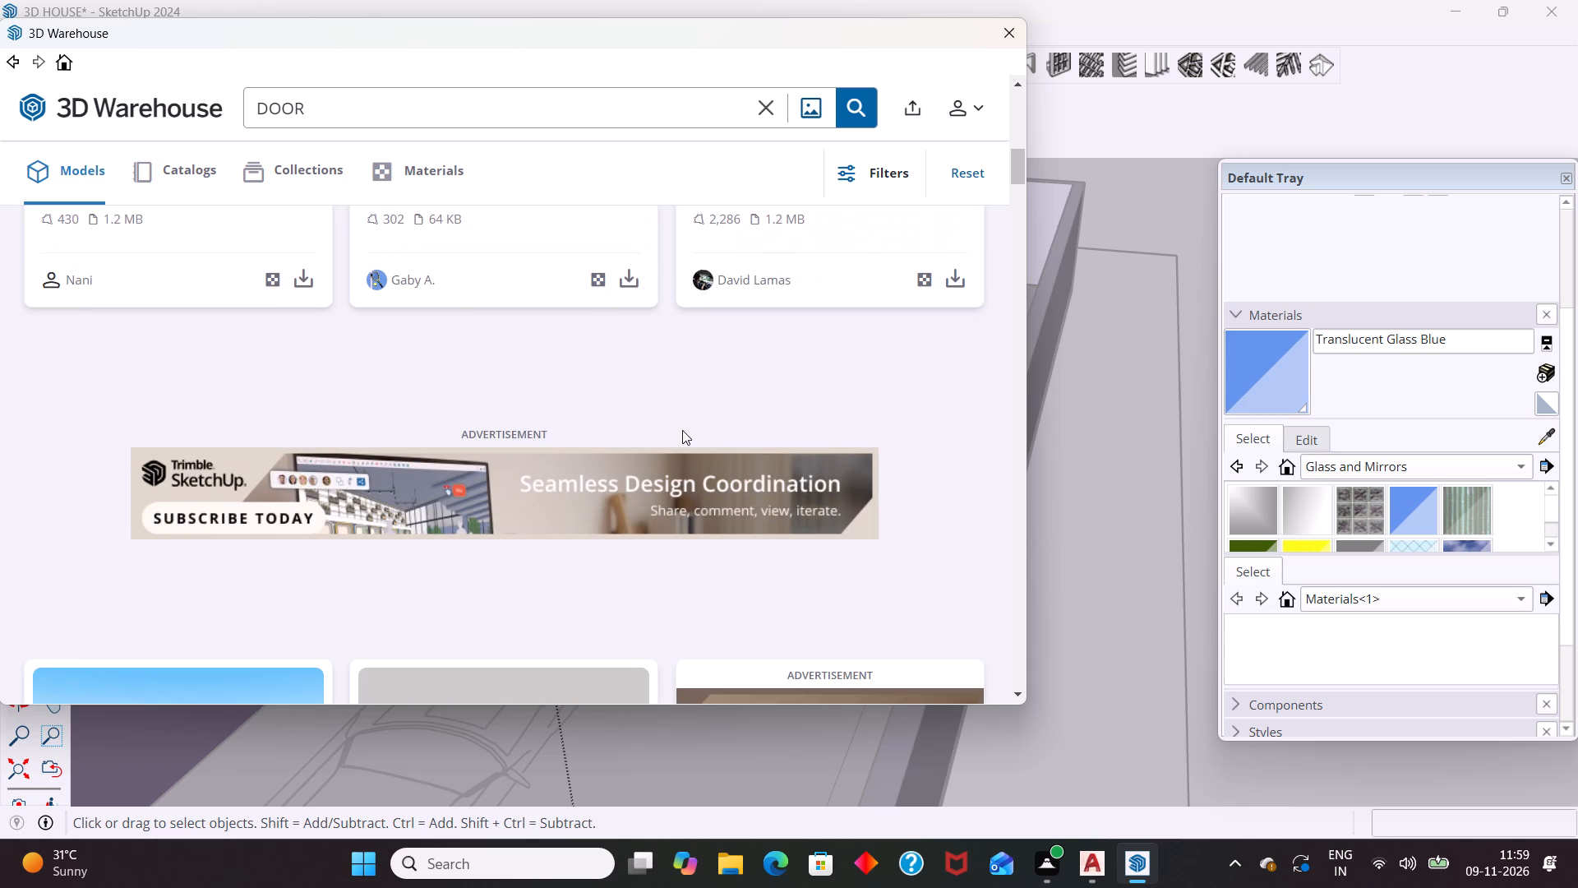
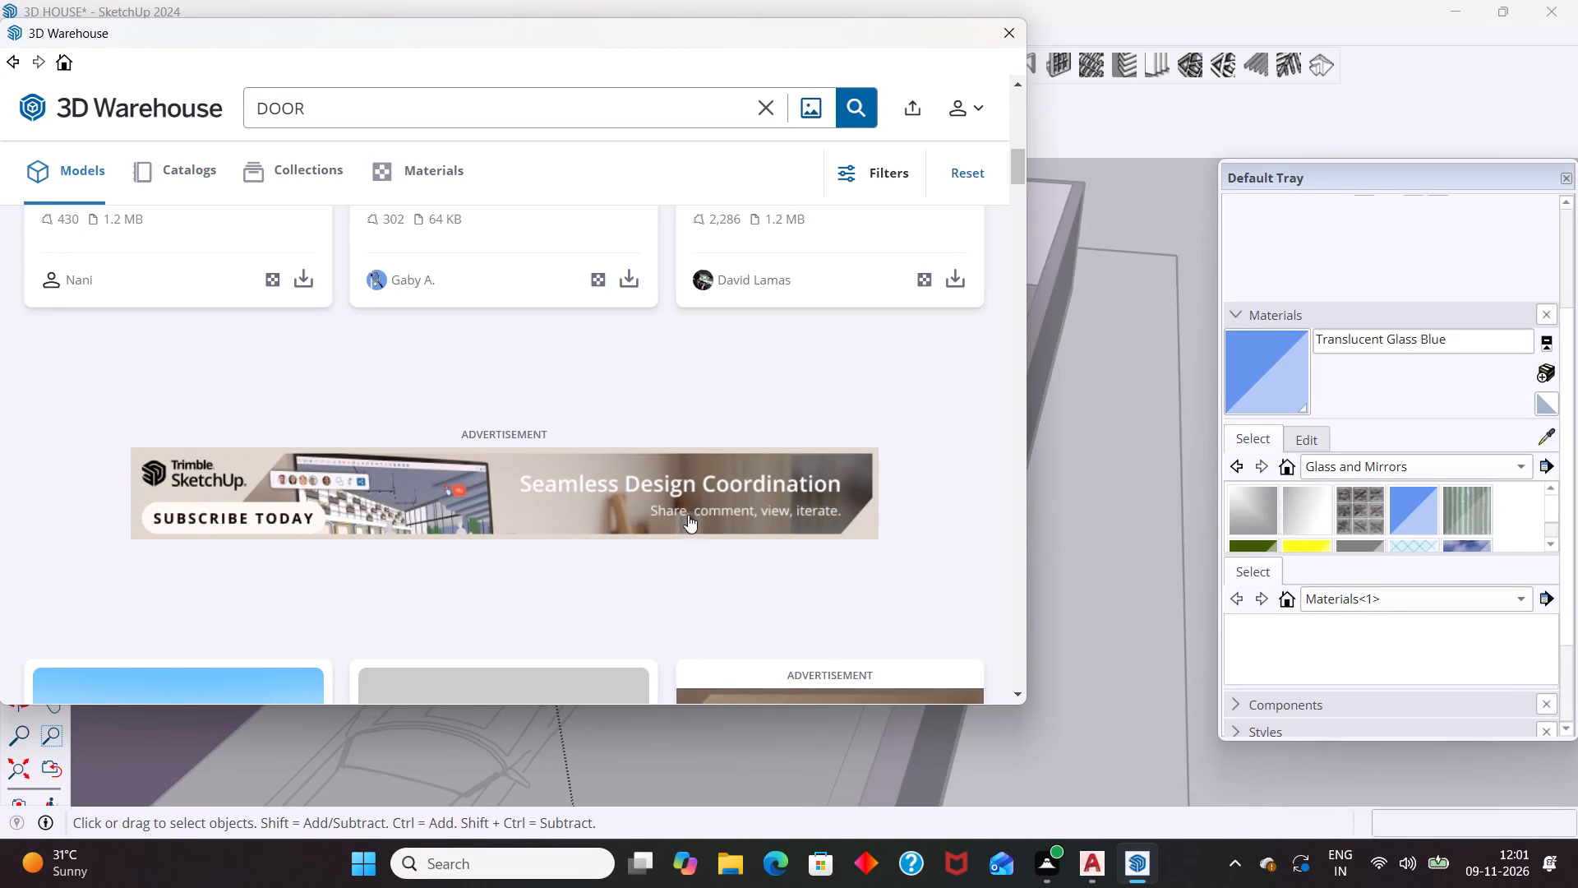
Browse the 3D Warehouse door results to compare the available models for the house doorway.
{"action": "scroll", "coordinate": [571, 407], "scroll_direction": "down", "scroll_amount": 6}
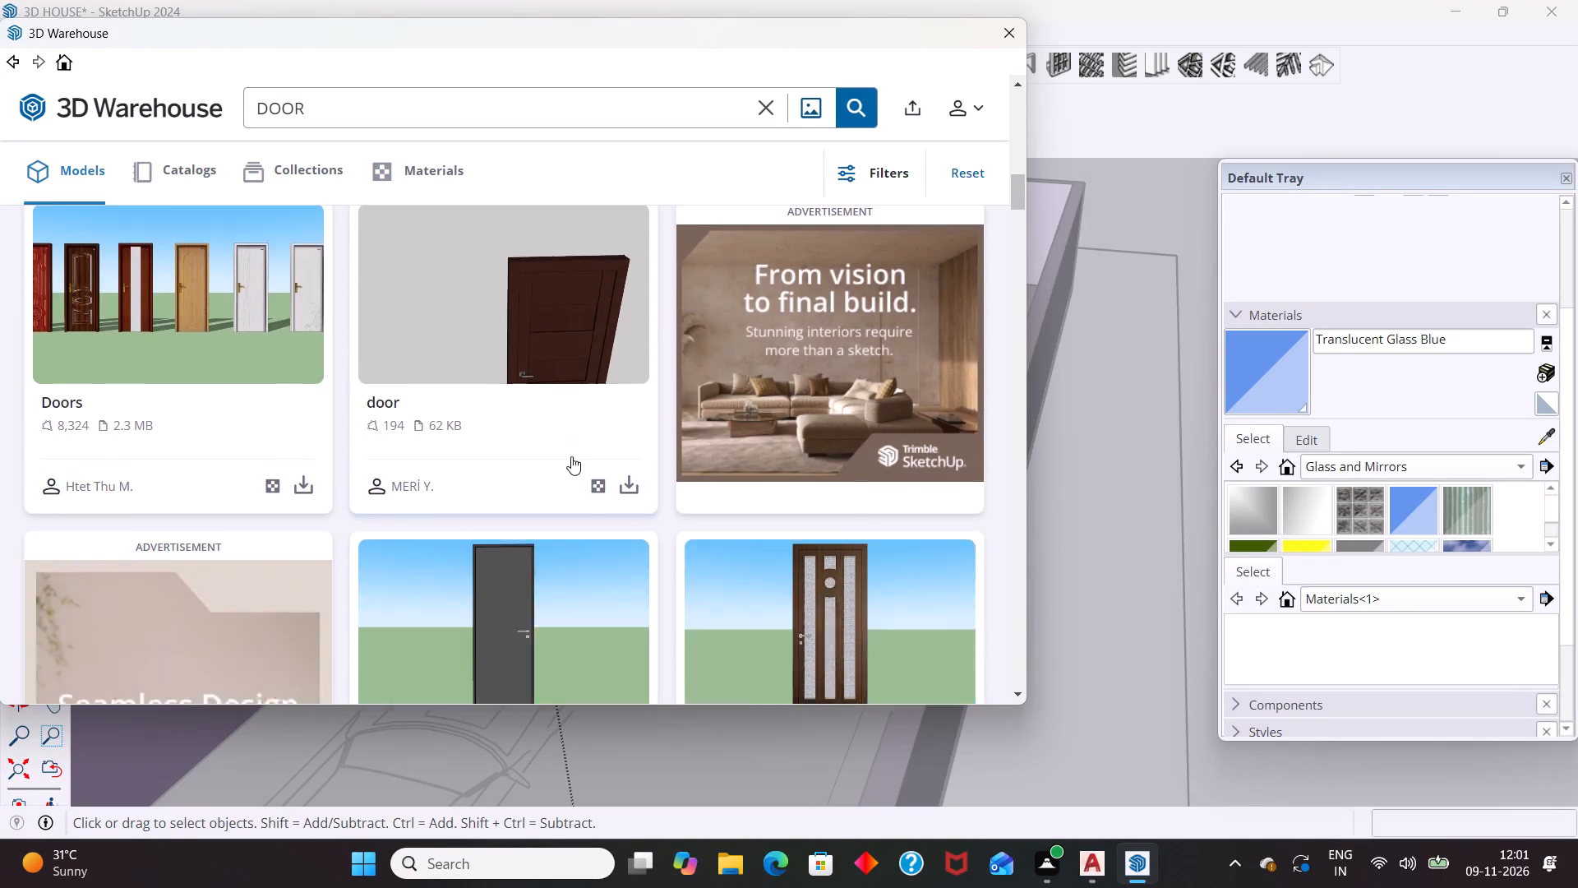
{"action": "scroll", "coordinate": [568, 466], "scroll_direction": "down", "scroll_amount": 4}
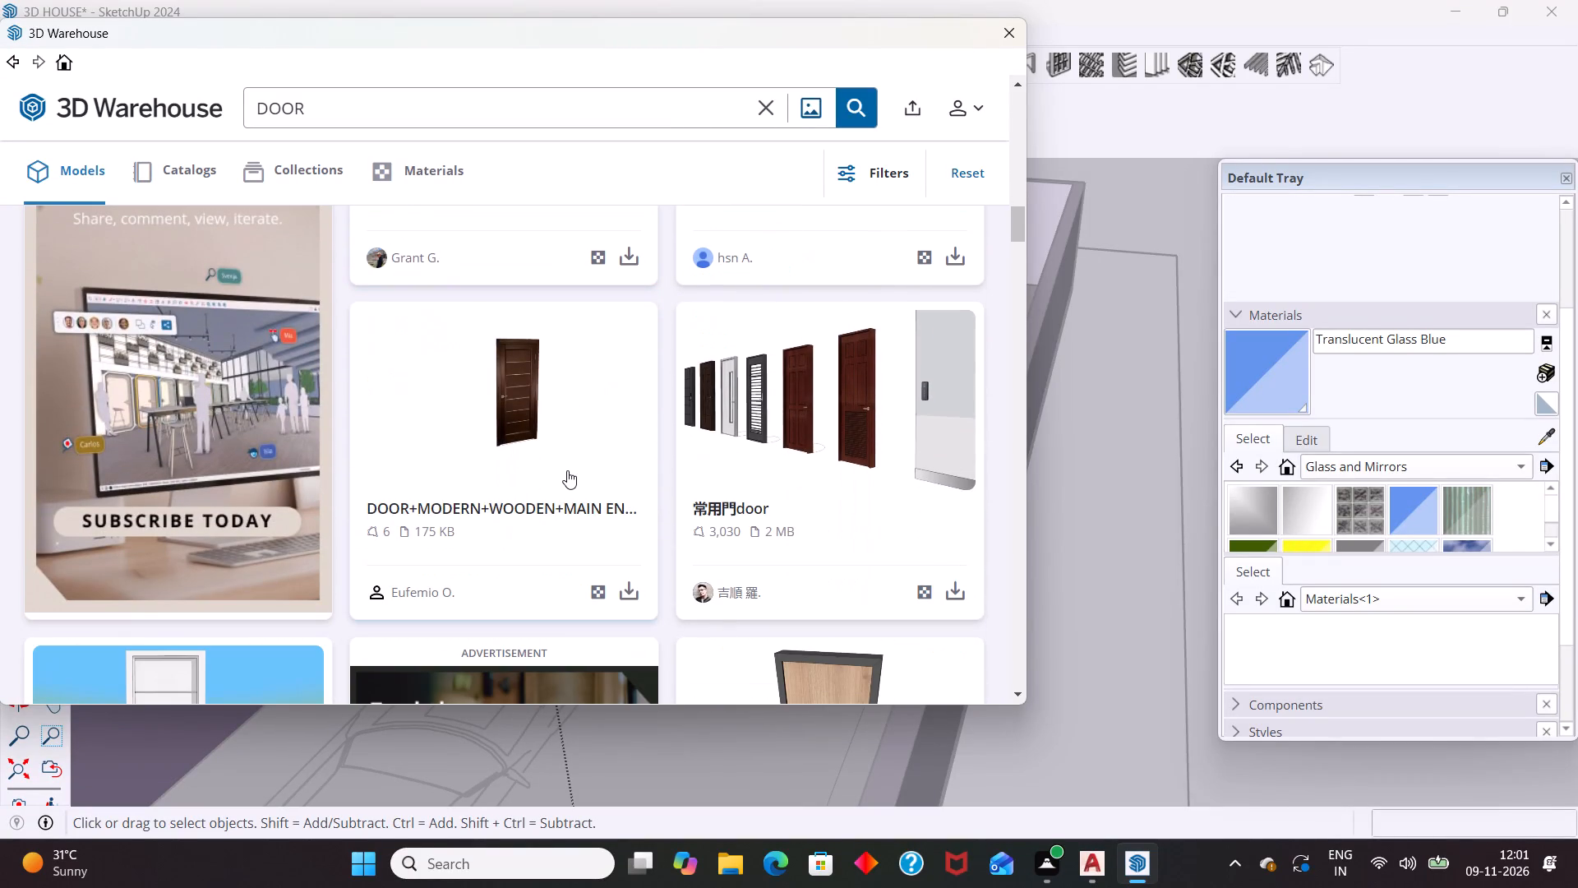
{"action": "scroll", "coordinate": [551, 503], "scroll_direction": "down", "scroll_amount": 5}
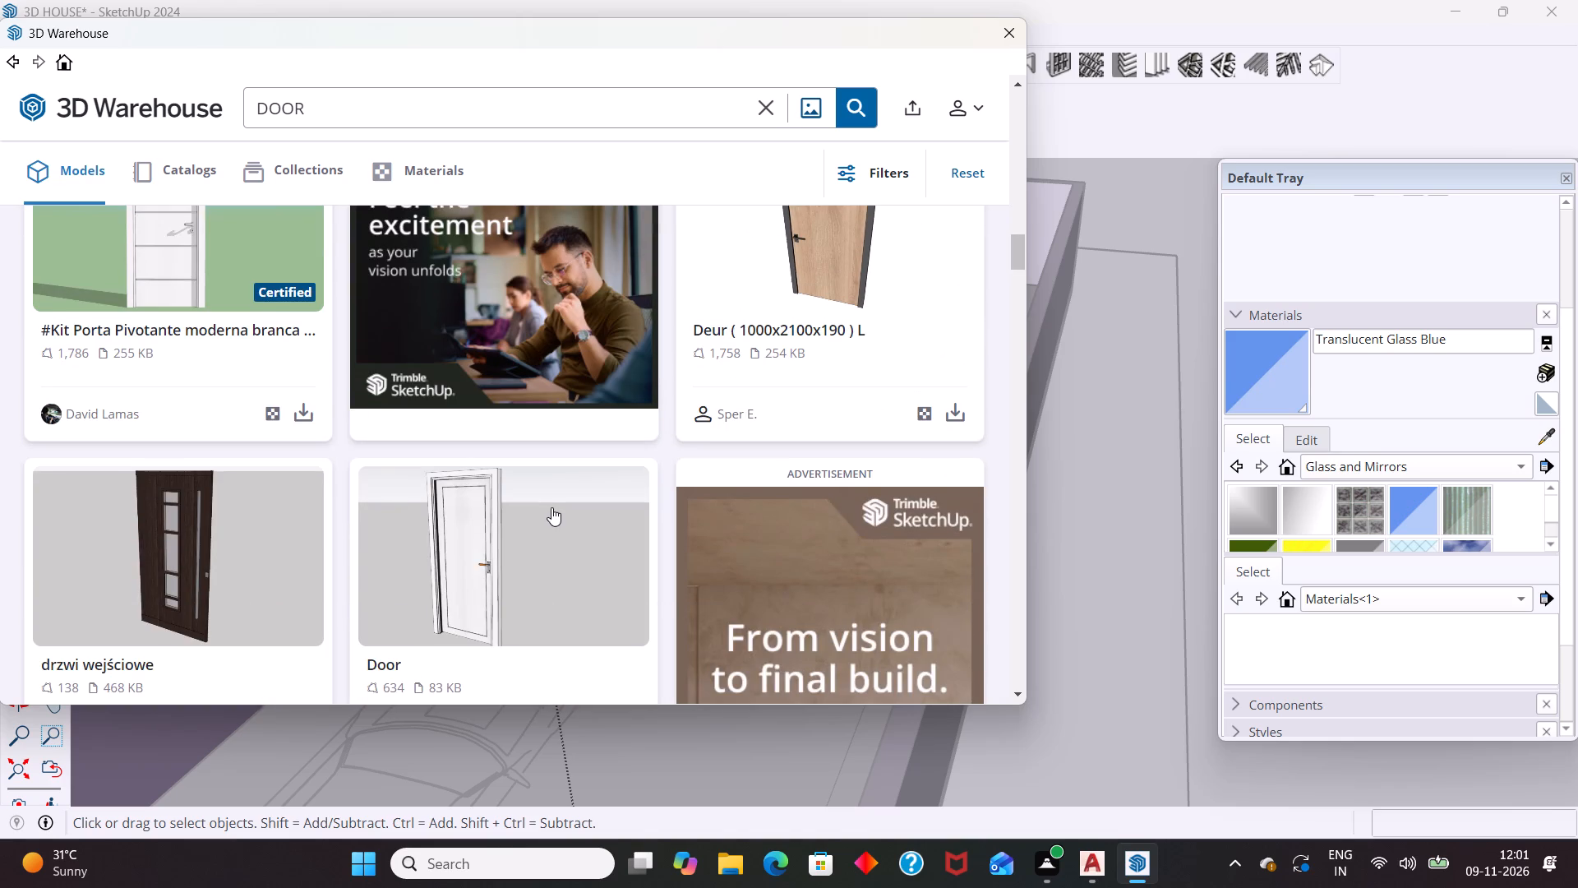
{"action": "scroll", "coordinate": [551, 507], "scroll_direction": "down", "scroll_amount": 7}
{"action": "scroll", "coordinate": [551, 507], "scroll_direction": "up", "scroll_amount": 5}
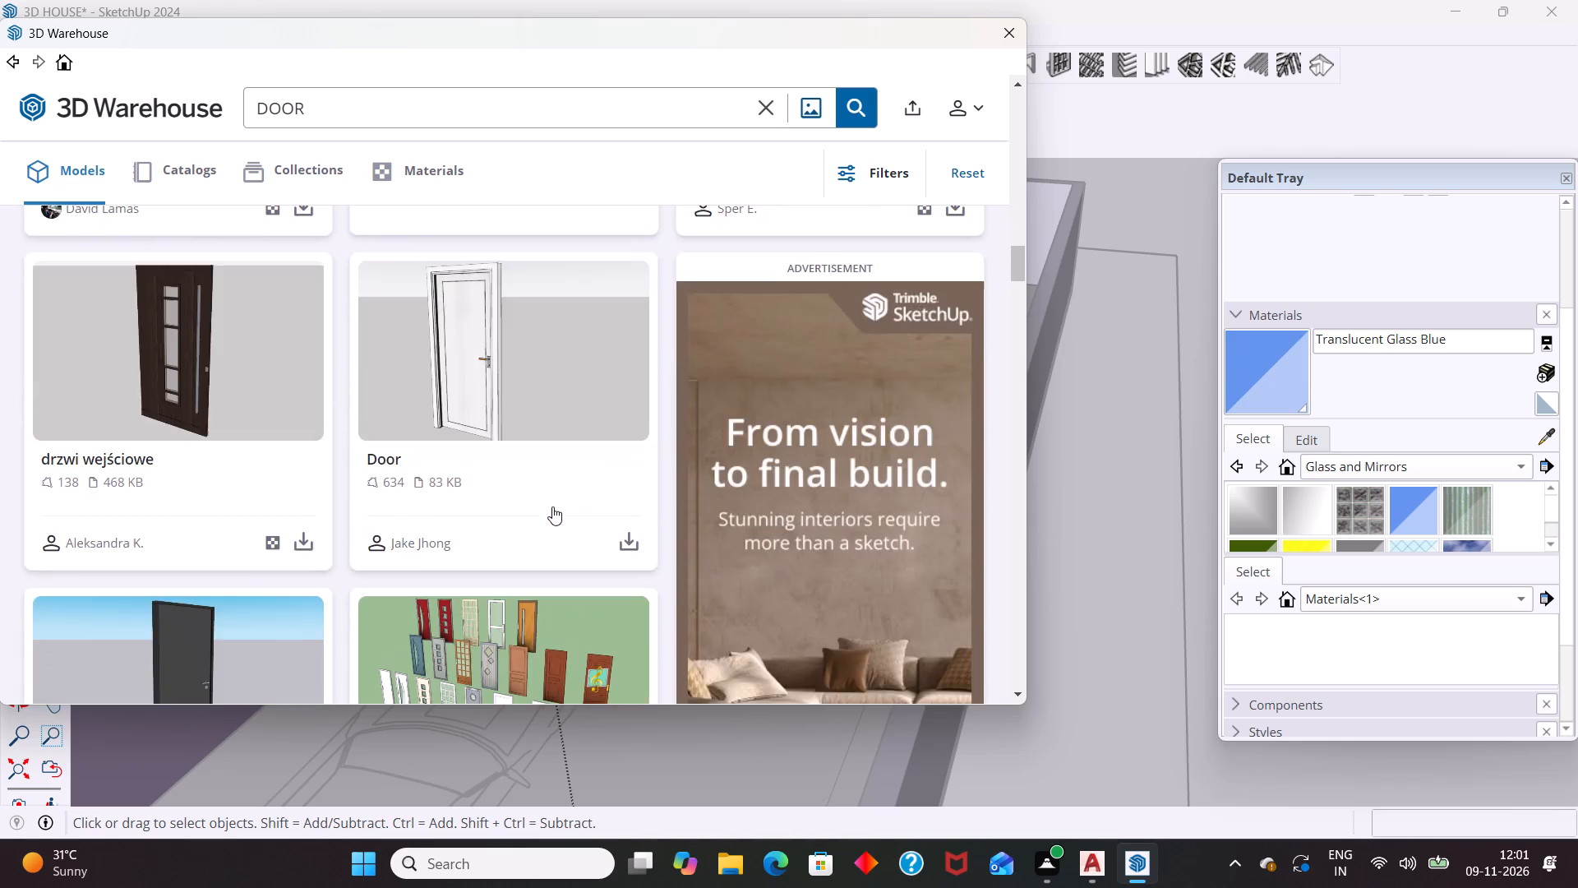
{"action": "scroll", "coordinate": [563, 502], "scroll_direction": "up", "scroll_amount": 6}
{"action": "scroll", "coordinate": [563, 502], "scroll_direction": "up", "scroll_amount": 20}
{"action": "scroll", "coordinate": [563, 501], "scroll_direction": "down", "scroll_amount": 4}
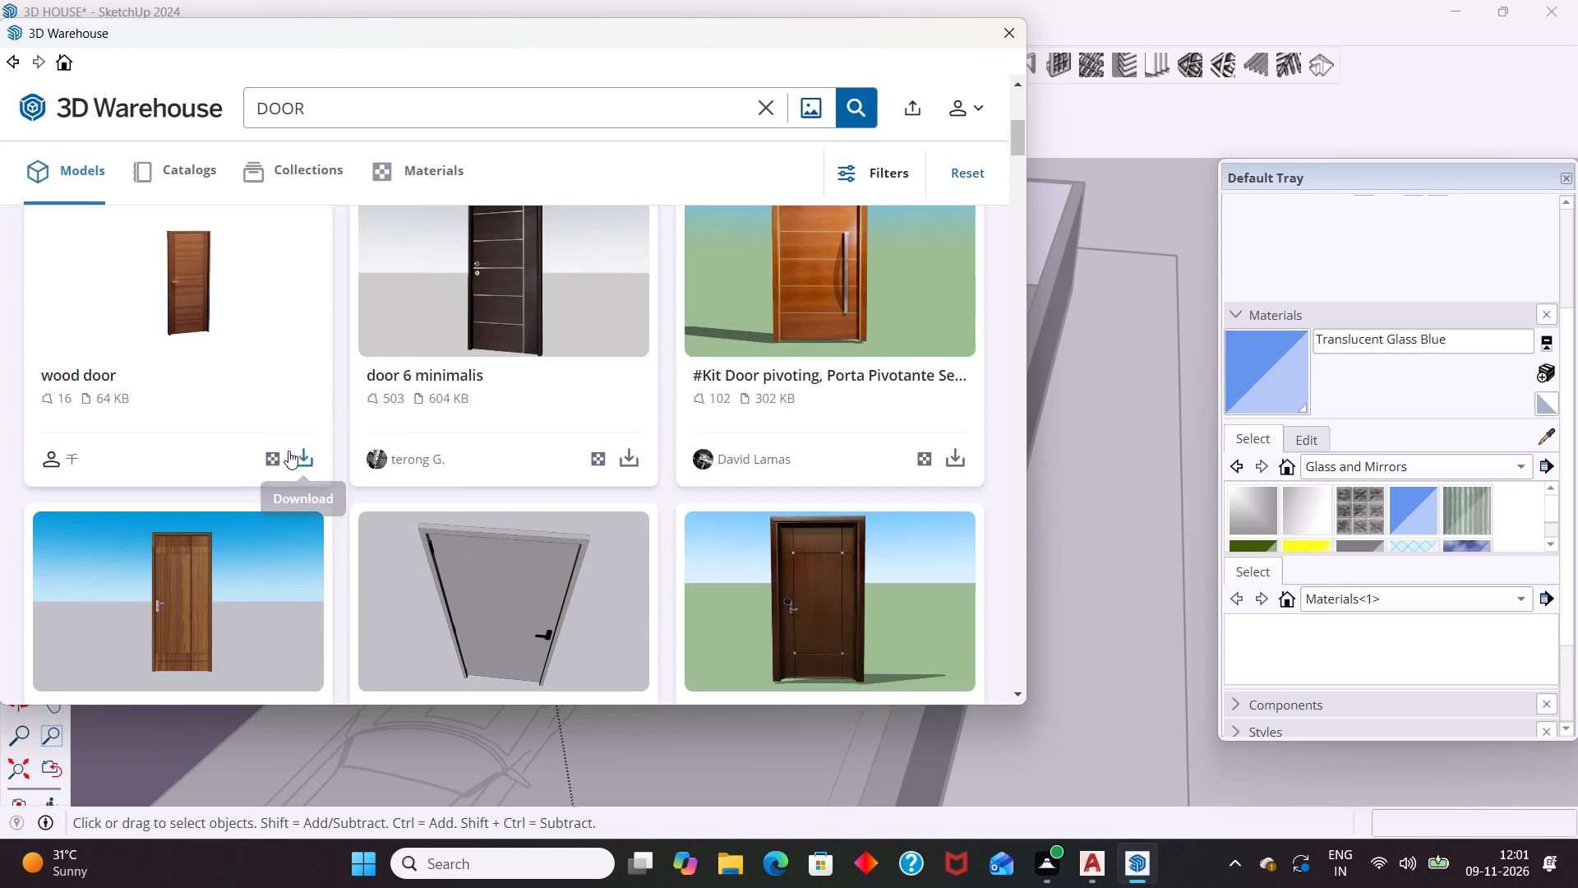
Load the "wood door" model directly into the house model and place it on the floor in front of the doorway.
{"action": "left_click", "coordinate": [316, 456]}
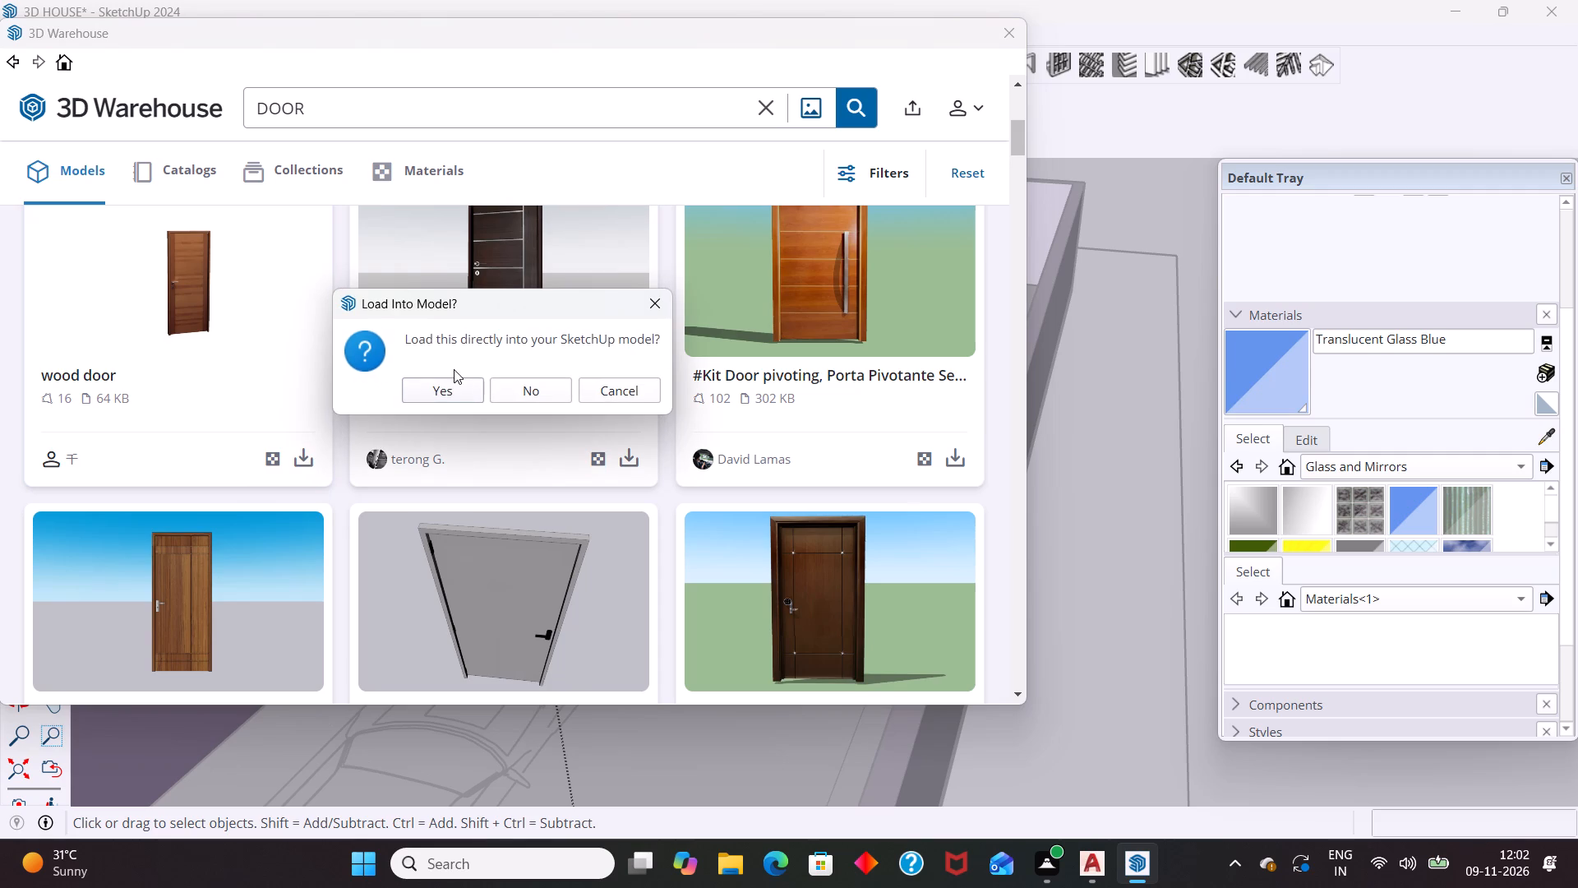
{"action": "left_click", "coordinate": [446, 385]}
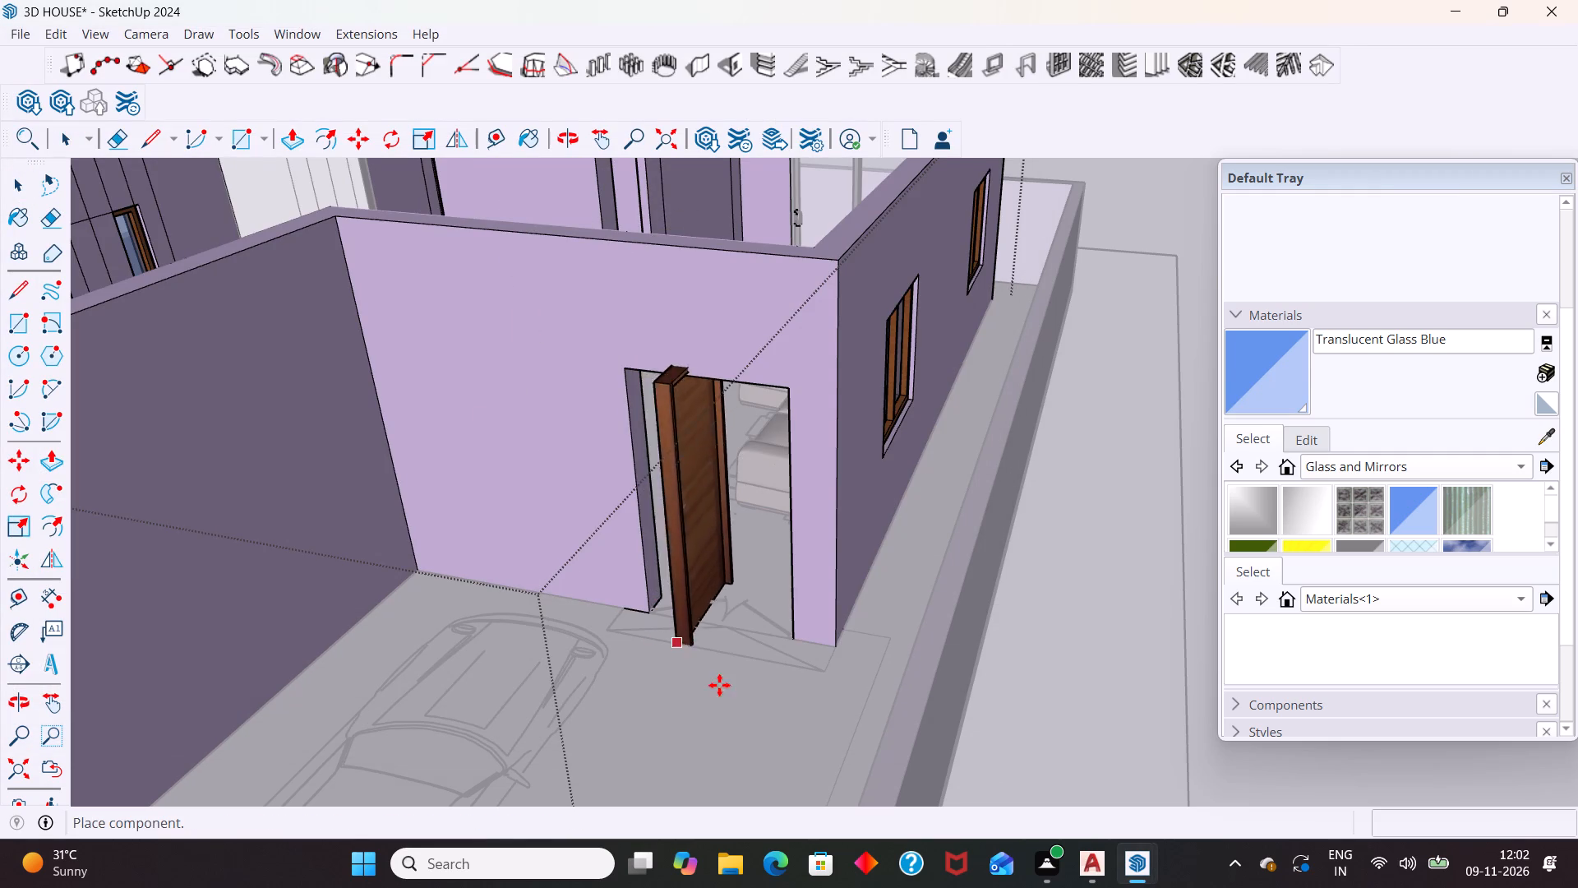
{"action": "left_click", "coordinate": [616, 733]}
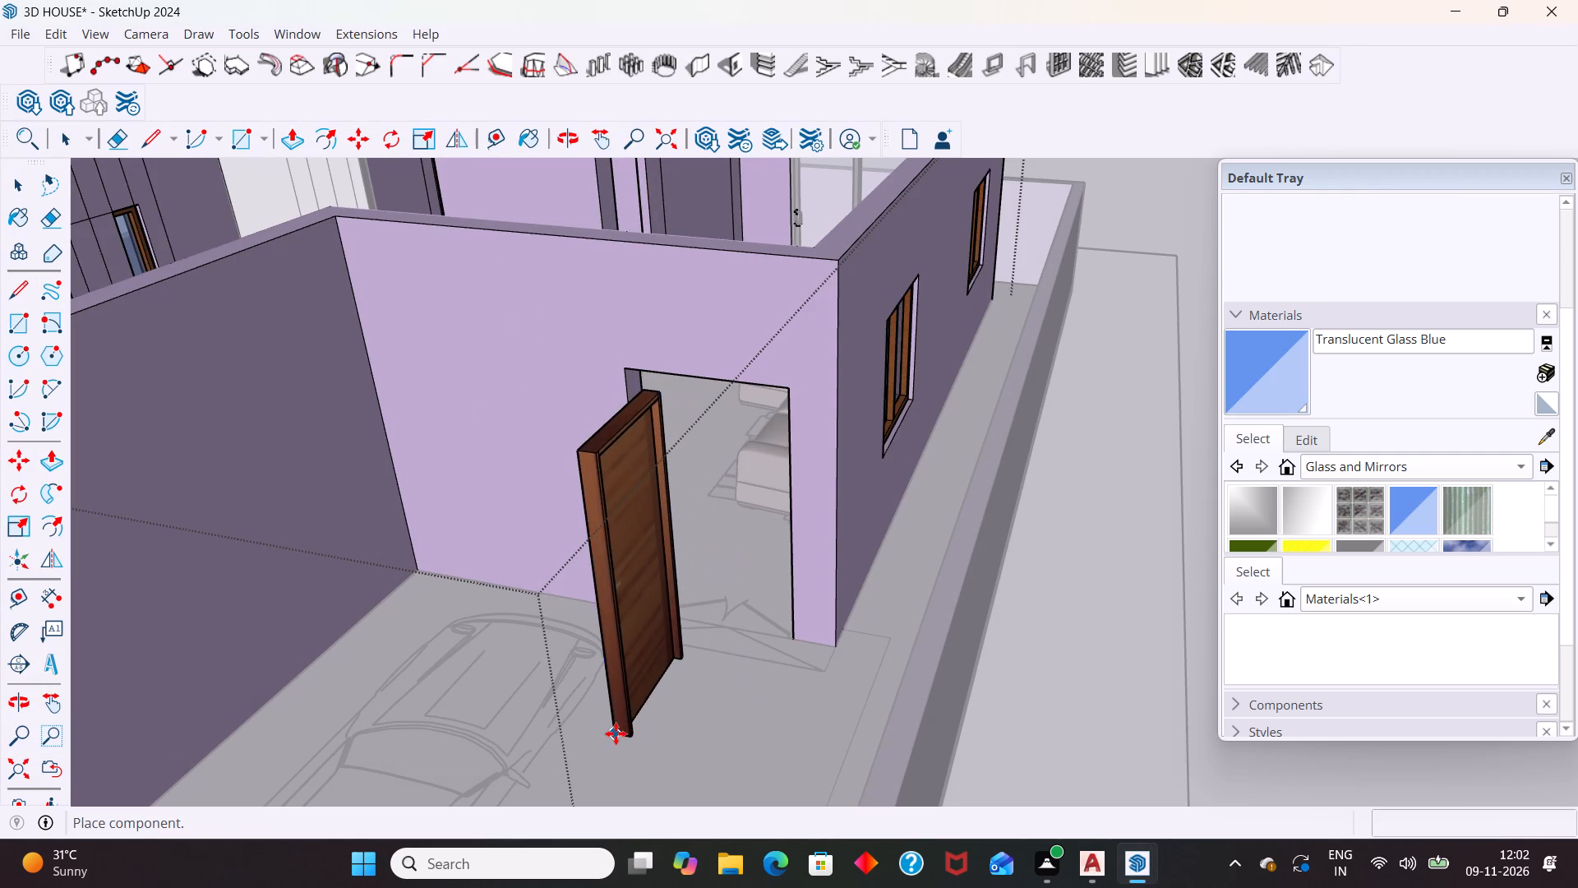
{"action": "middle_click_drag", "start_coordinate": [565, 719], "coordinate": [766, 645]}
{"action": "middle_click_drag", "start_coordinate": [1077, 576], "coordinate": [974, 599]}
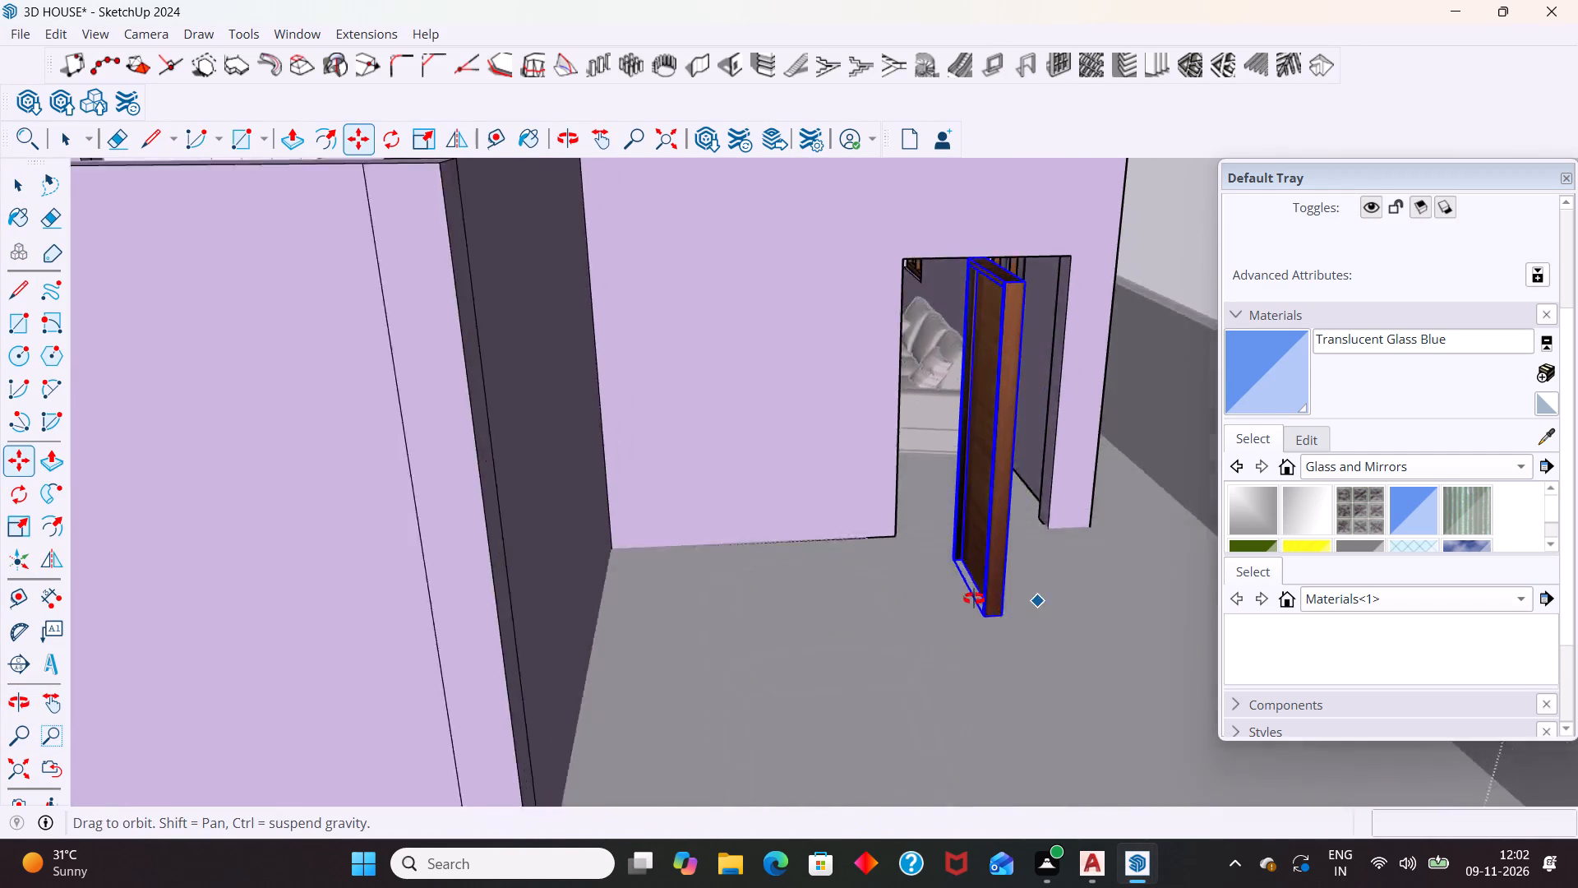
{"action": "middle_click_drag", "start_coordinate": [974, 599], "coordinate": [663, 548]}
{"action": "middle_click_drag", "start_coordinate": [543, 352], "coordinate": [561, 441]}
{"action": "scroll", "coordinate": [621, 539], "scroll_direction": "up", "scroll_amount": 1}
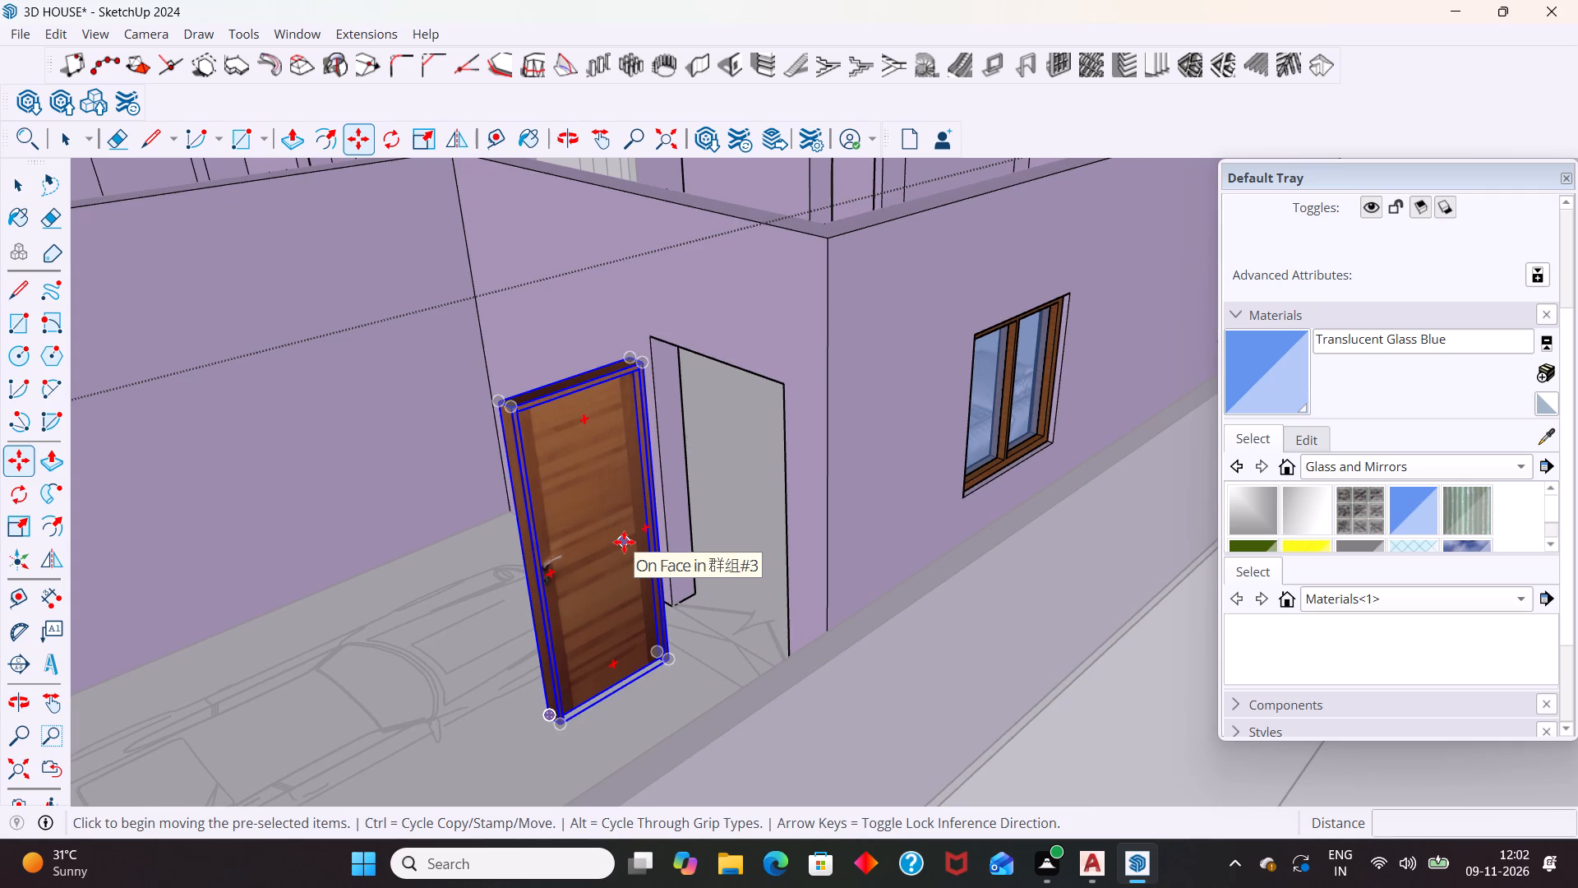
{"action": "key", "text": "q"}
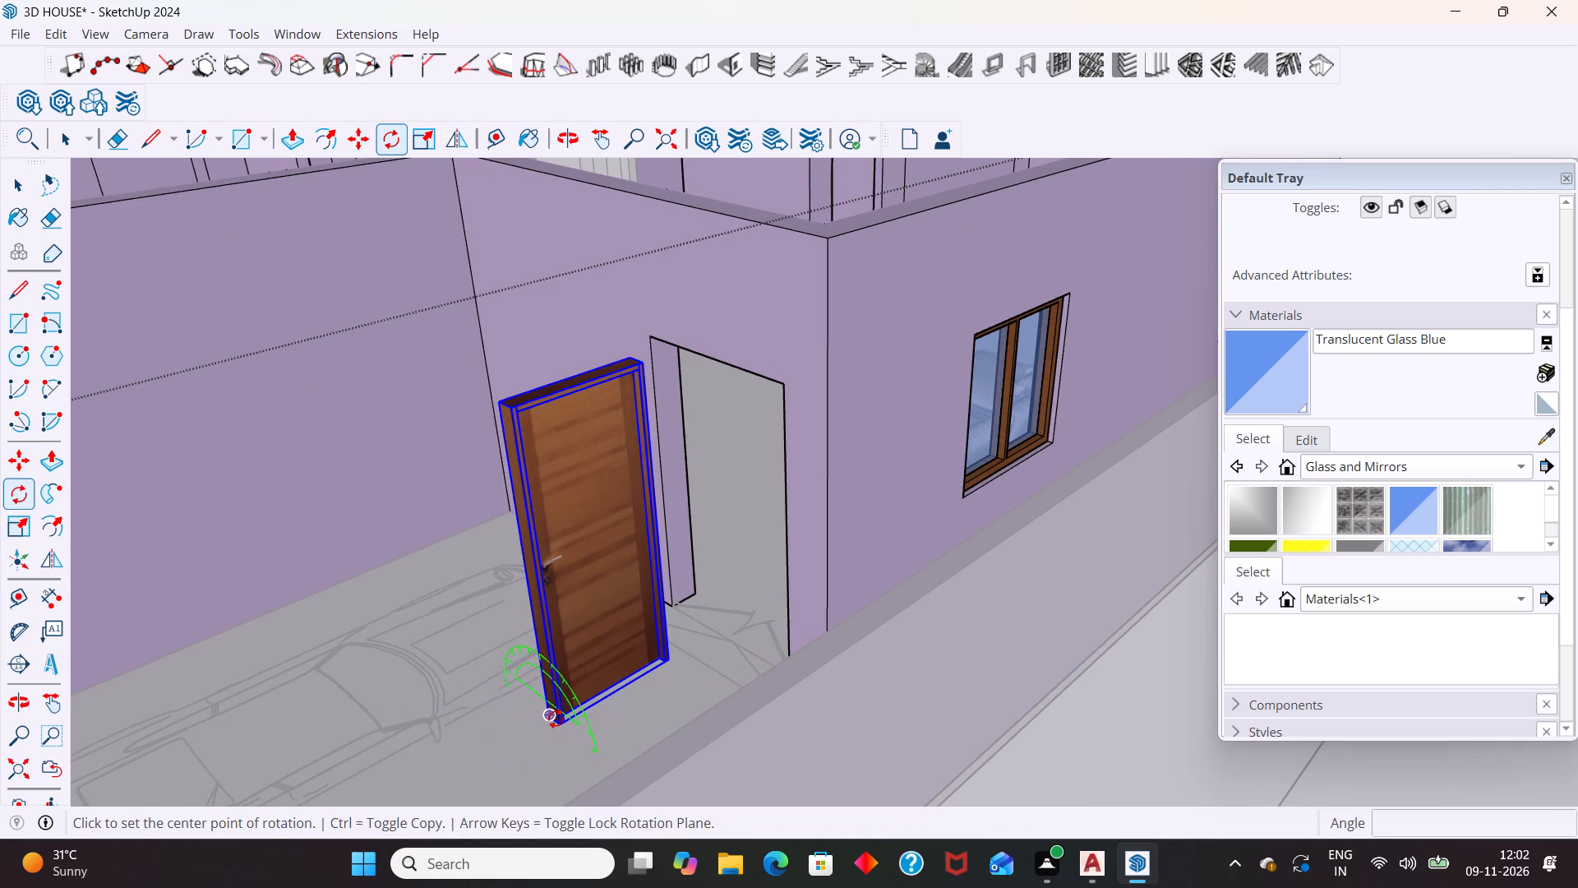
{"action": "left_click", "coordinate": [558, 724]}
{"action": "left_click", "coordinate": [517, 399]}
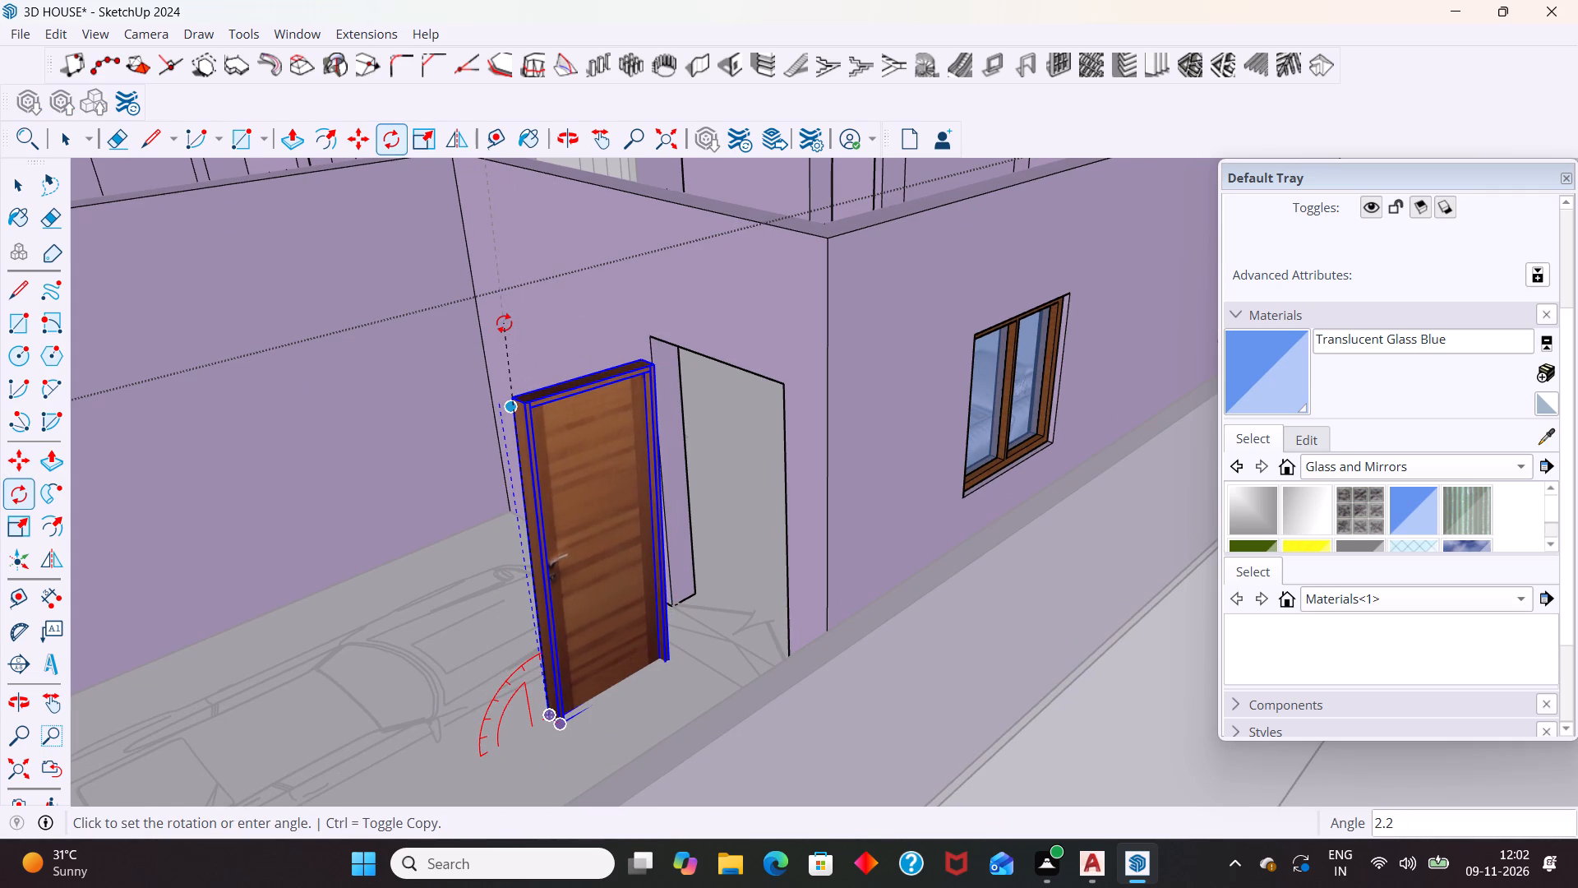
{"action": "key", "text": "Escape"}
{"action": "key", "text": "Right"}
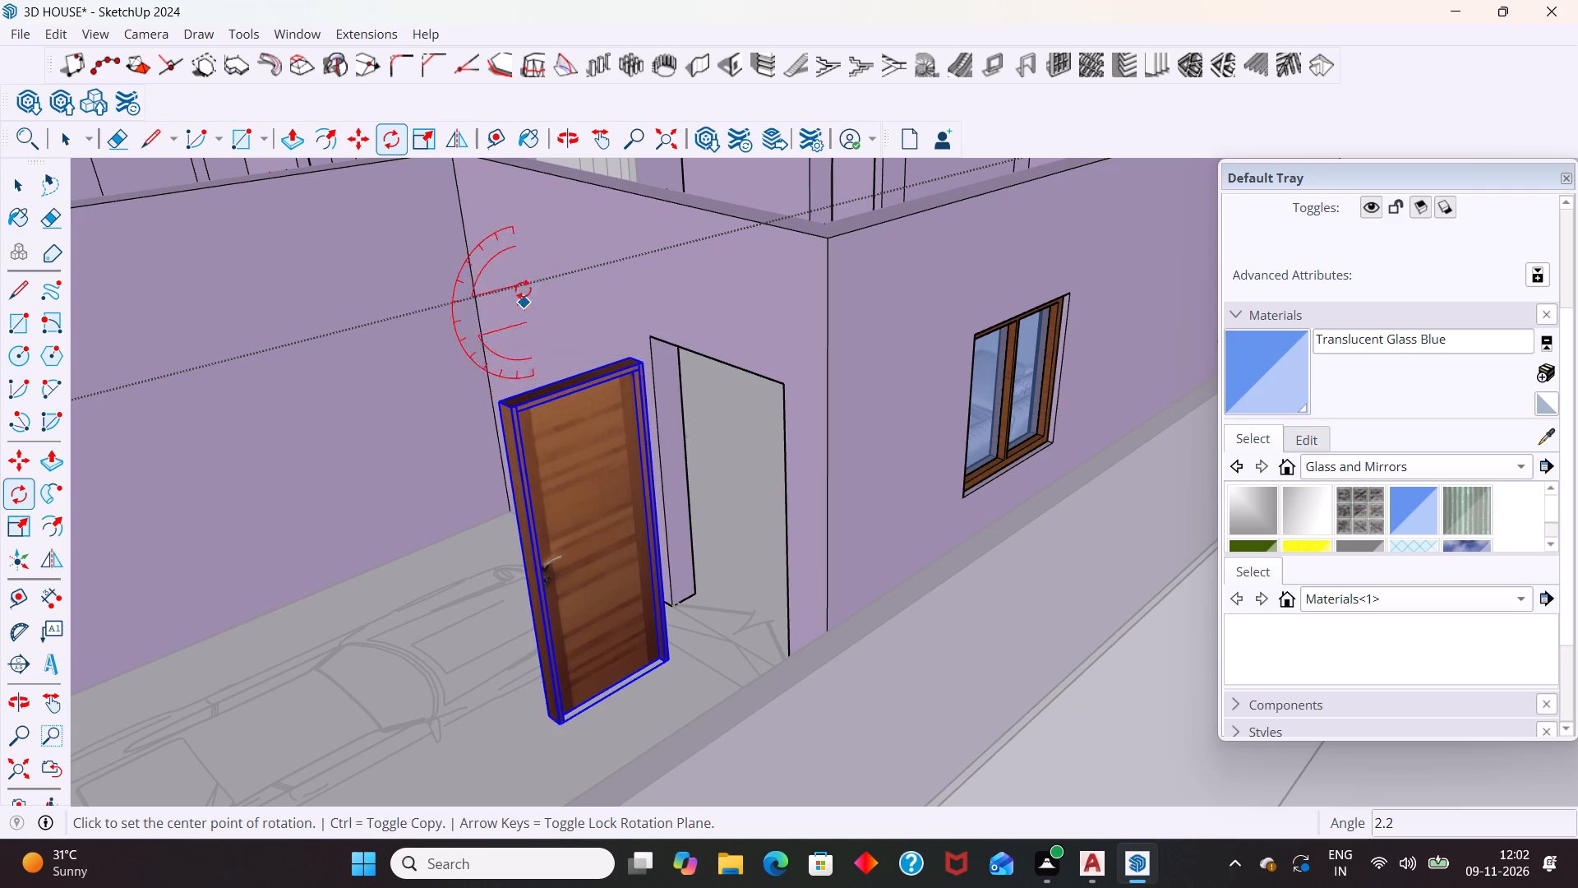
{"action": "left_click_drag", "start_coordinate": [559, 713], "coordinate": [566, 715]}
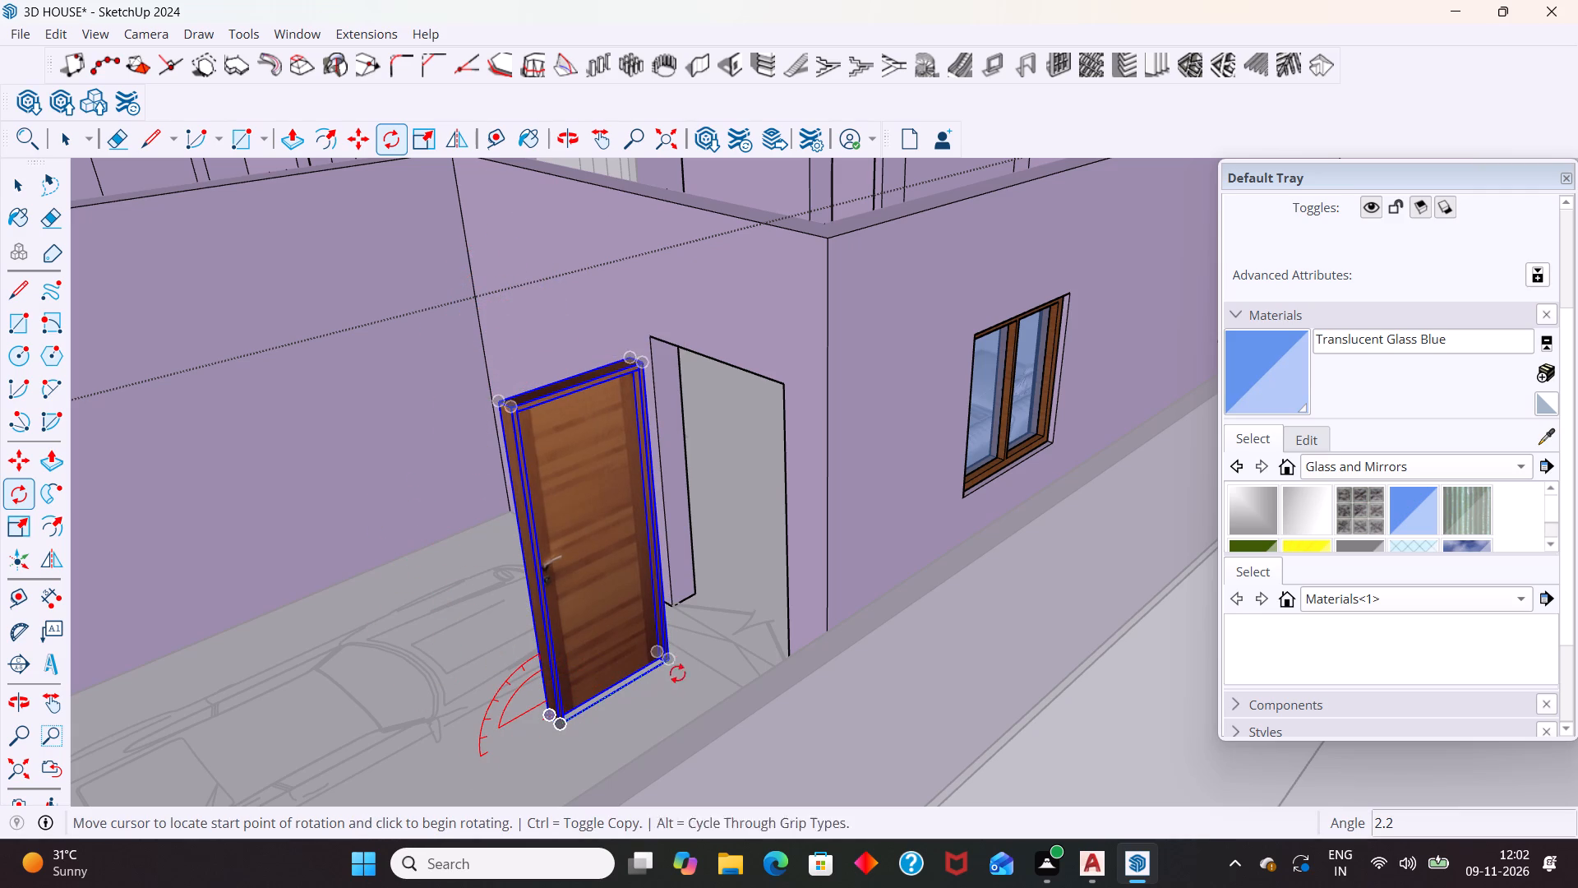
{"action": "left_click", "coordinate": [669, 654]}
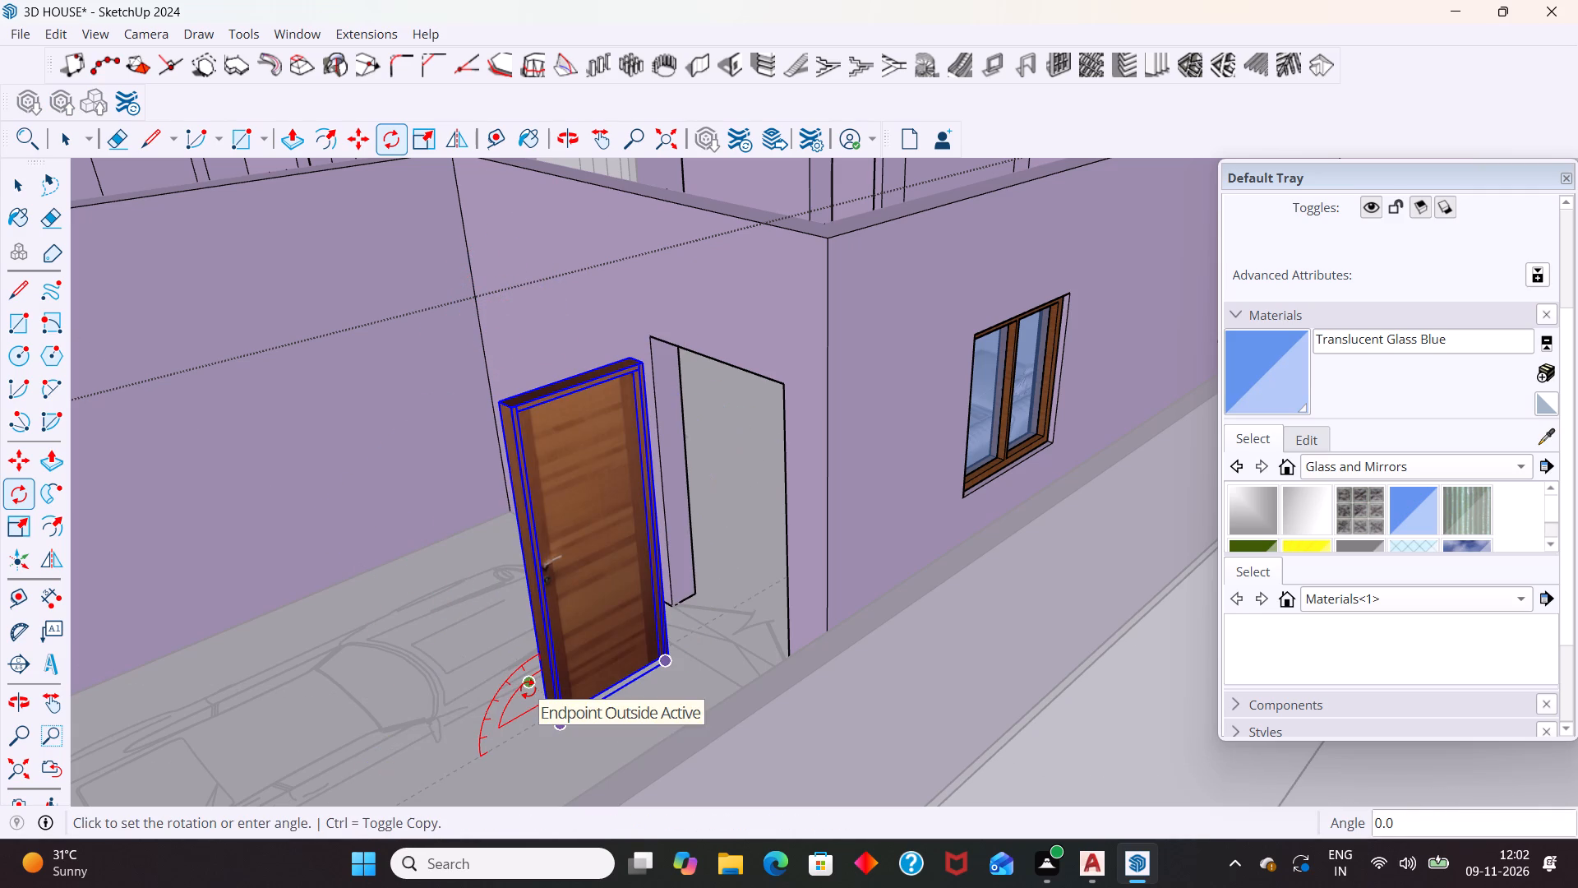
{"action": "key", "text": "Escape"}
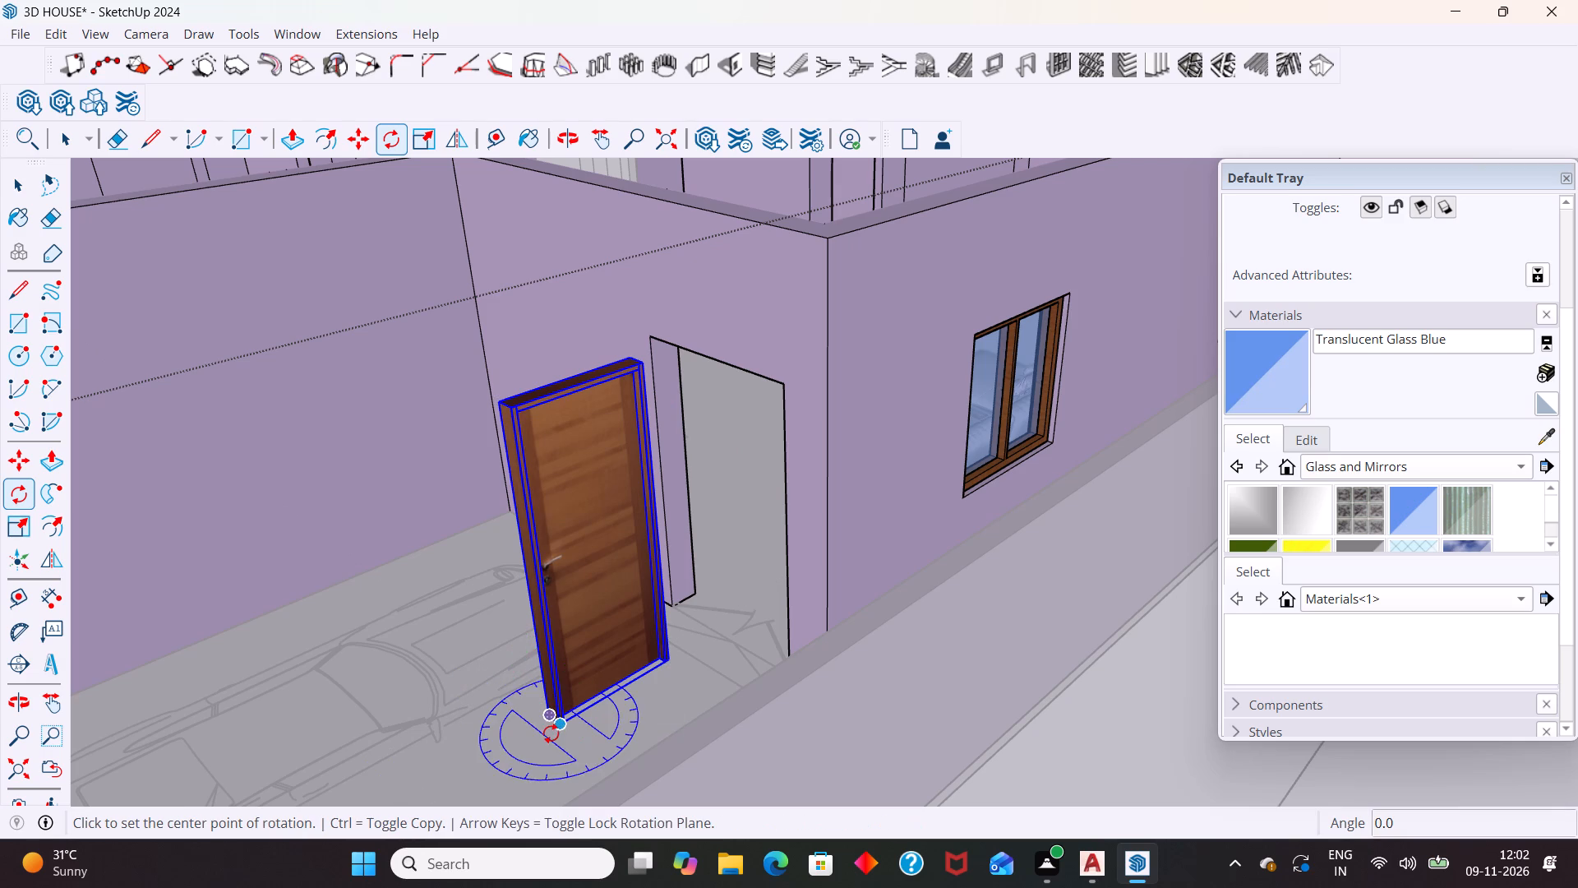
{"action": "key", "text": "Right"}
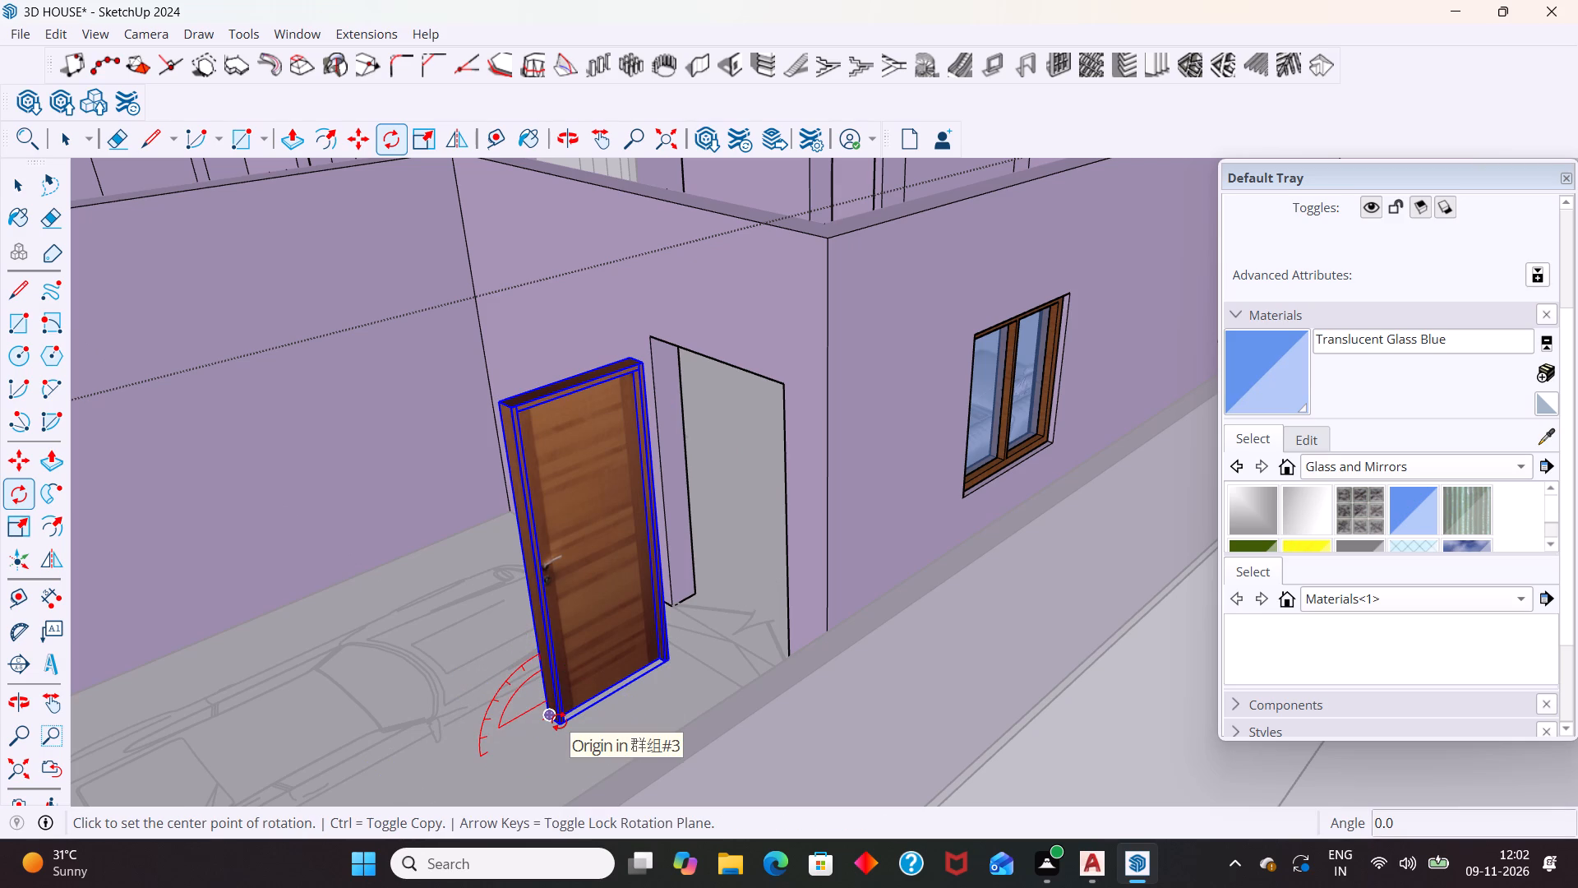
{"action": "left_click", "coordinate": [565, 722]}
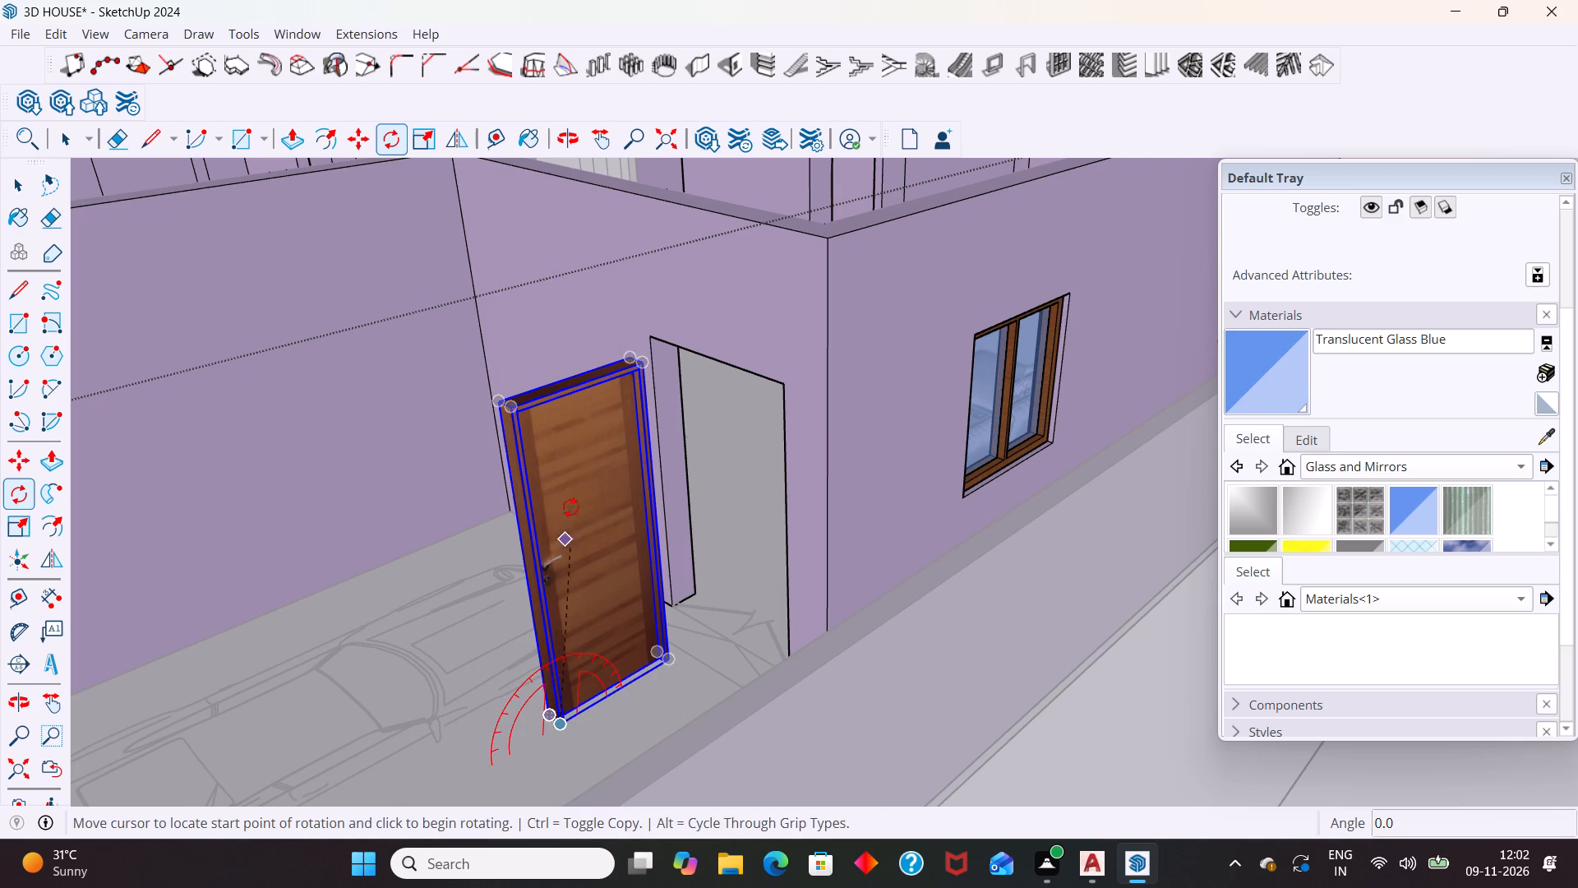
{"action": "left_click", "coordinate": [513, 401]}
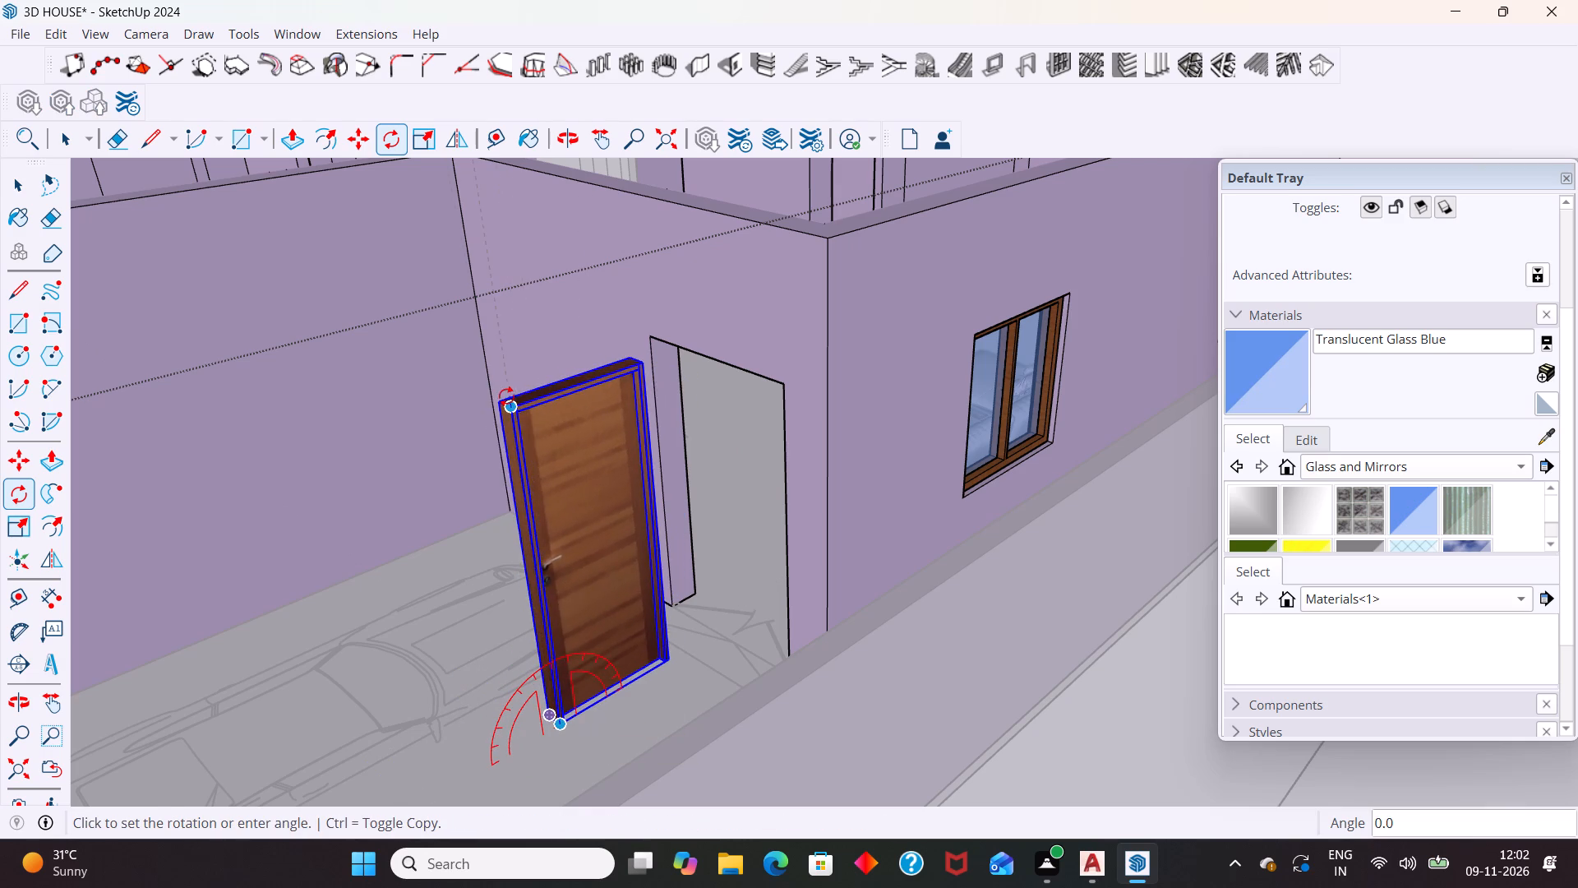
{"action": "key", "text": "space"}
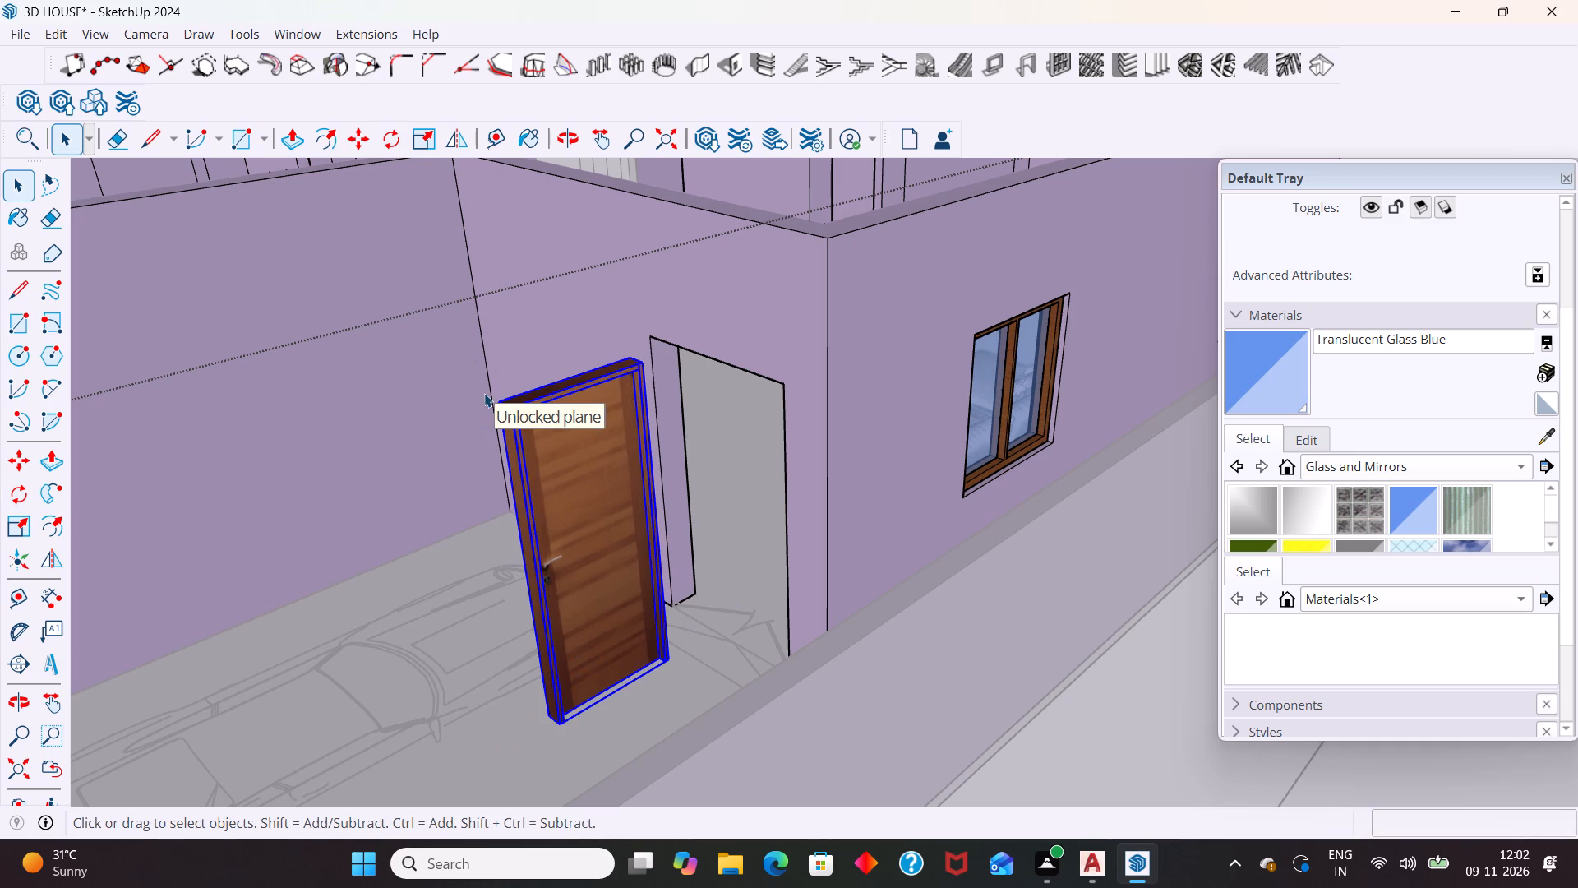
Rotate the wood door 90 degrees about the vertical axis at its bottom corner.
{"action": "key", "text": "q"}
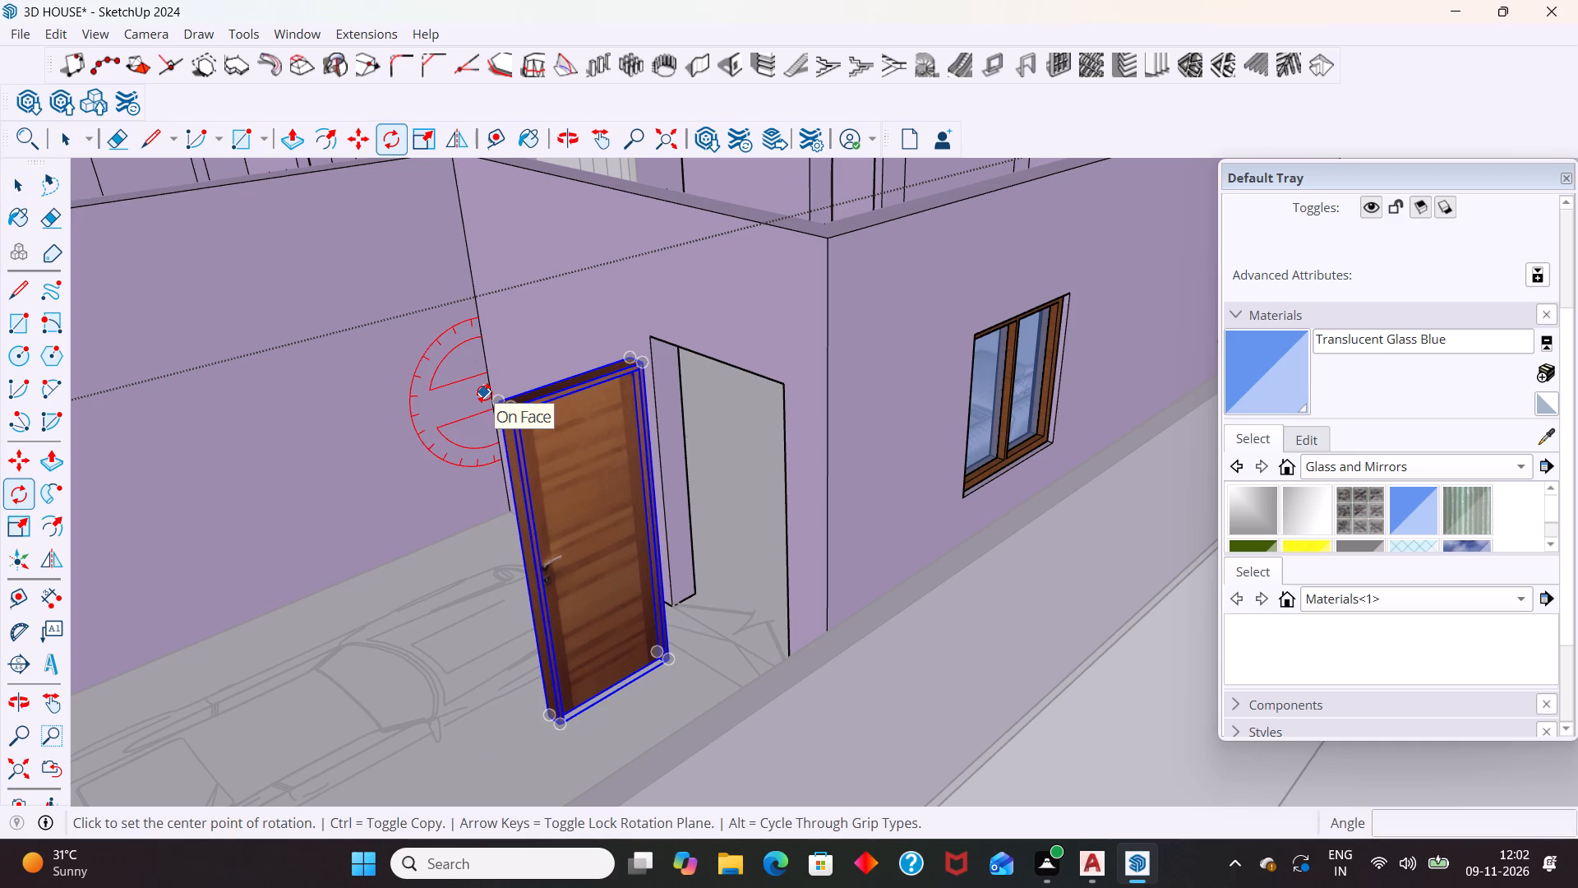
{"action": "key", "text": "Up"}
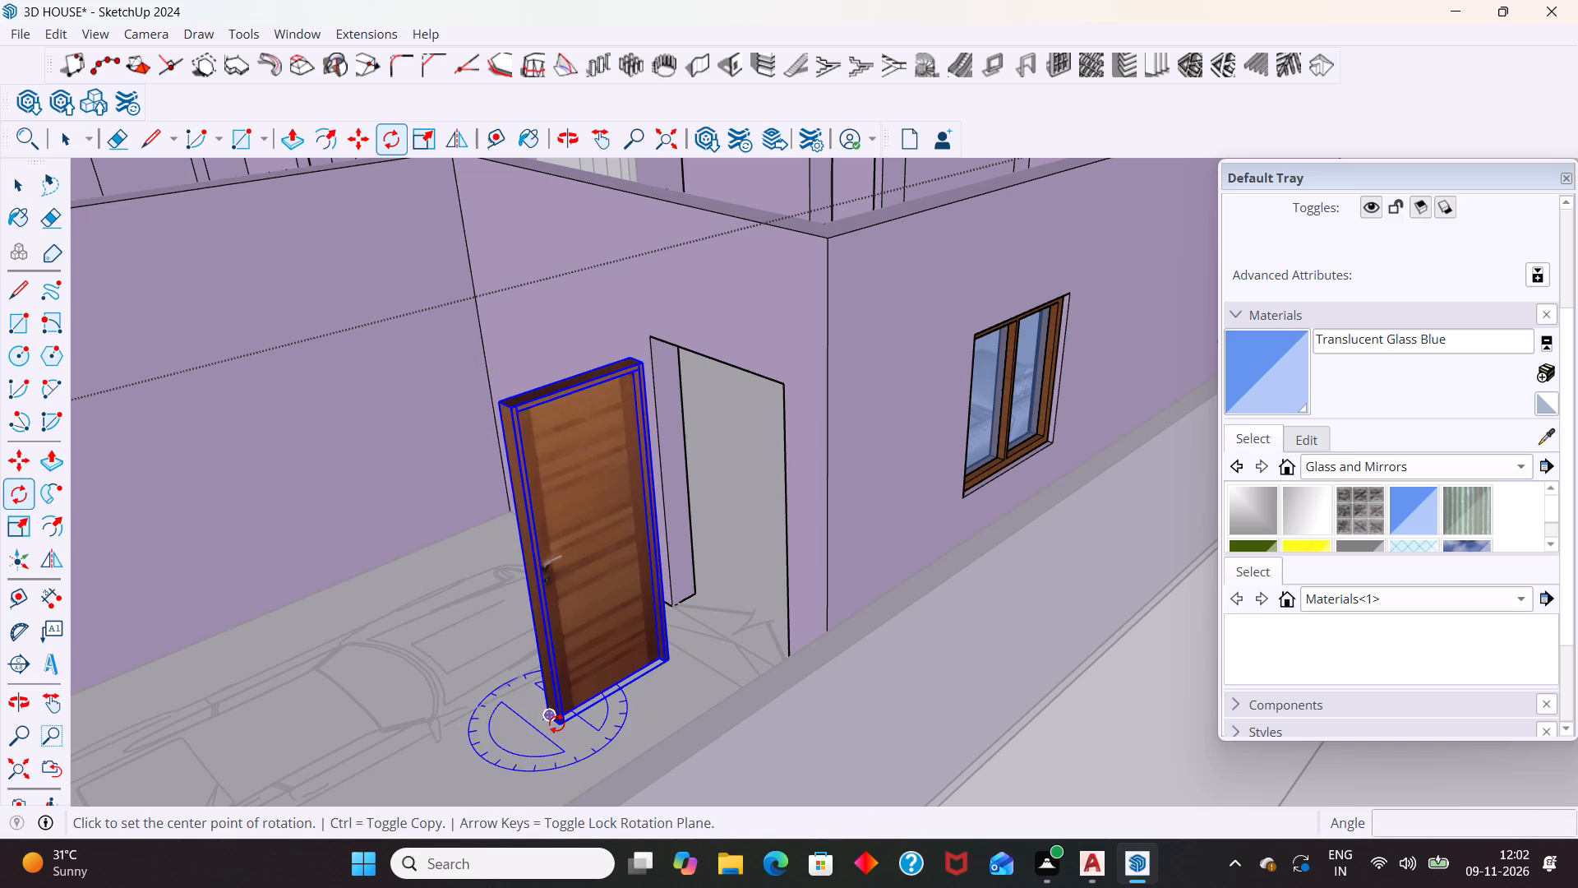
{"action": "left_click", "coordinate": [556, 723]}
{"action": "left_click", "coordinate": [666, 654]}
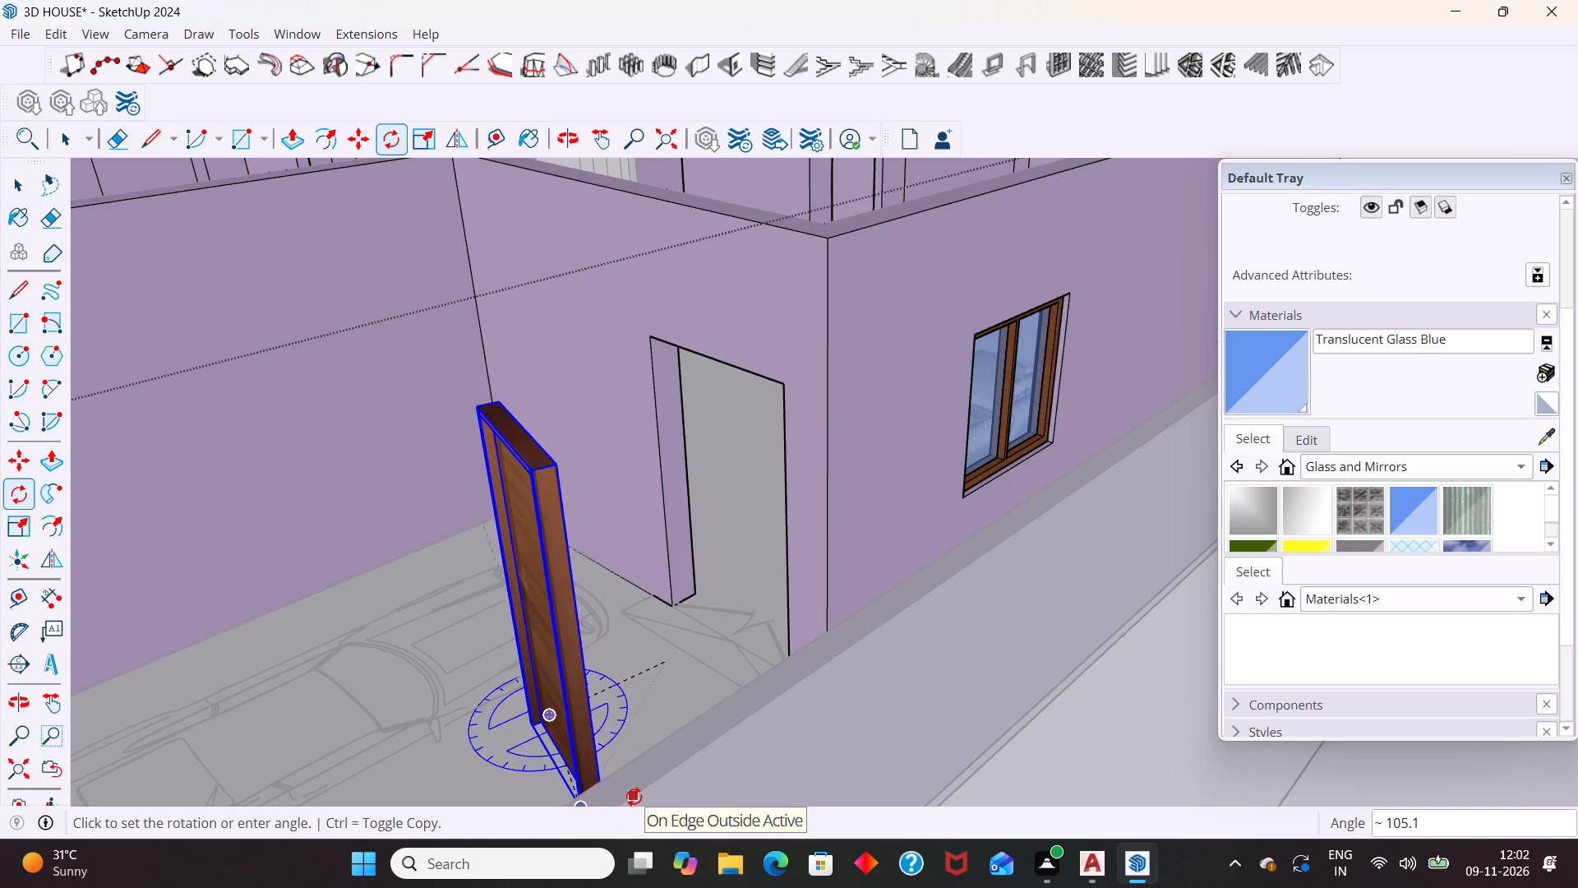
{"action": "type", "text": "90"}
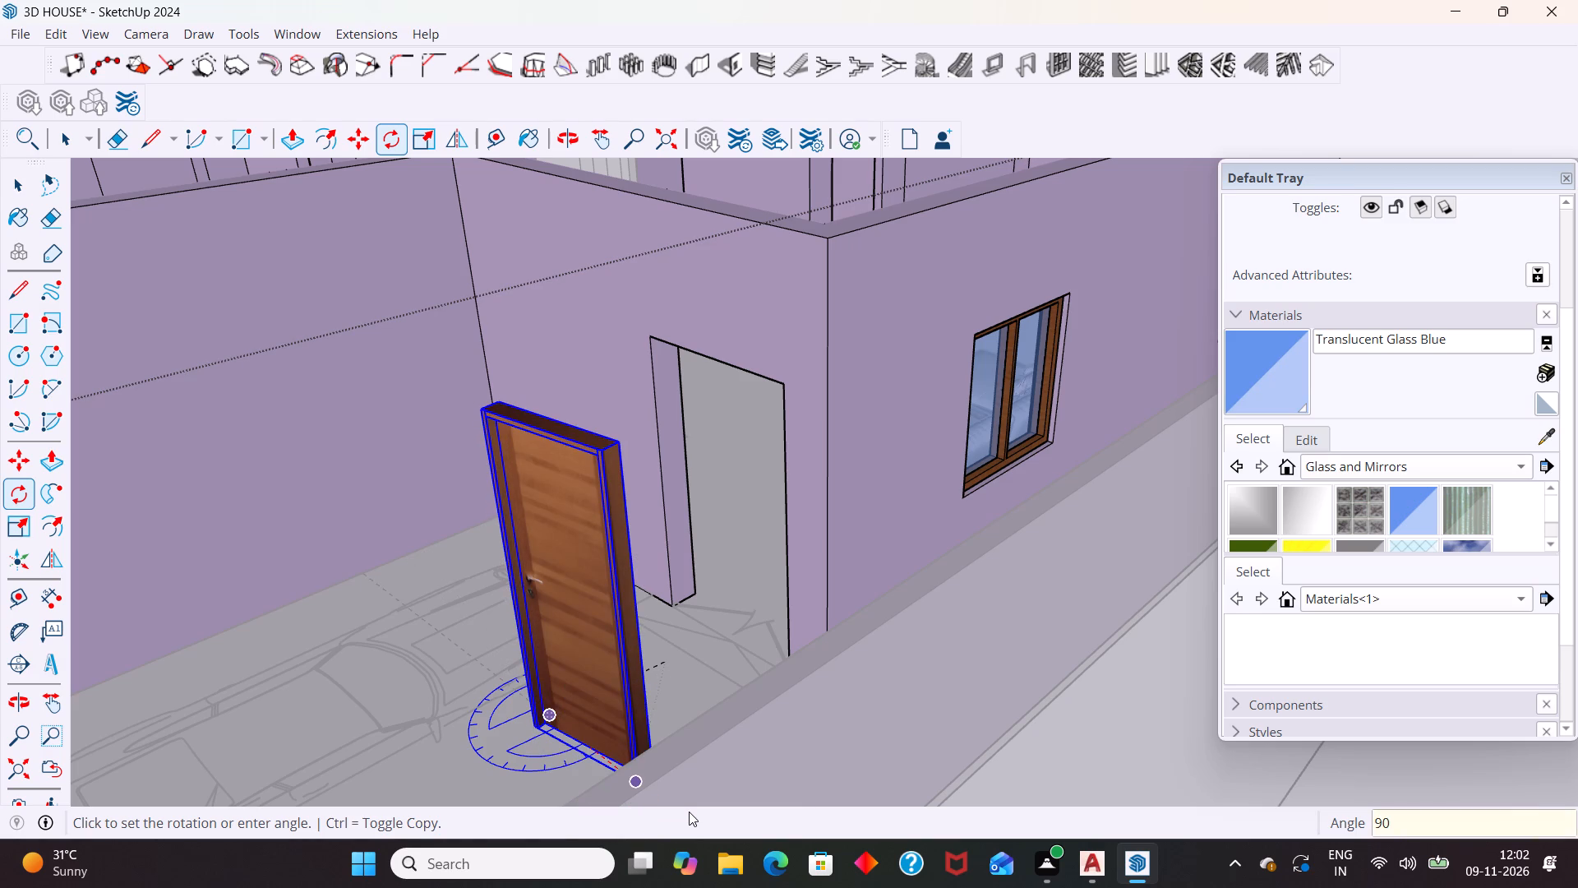
{"action": "key", "text": "Return"}
{"action": "key", "text": "space"}
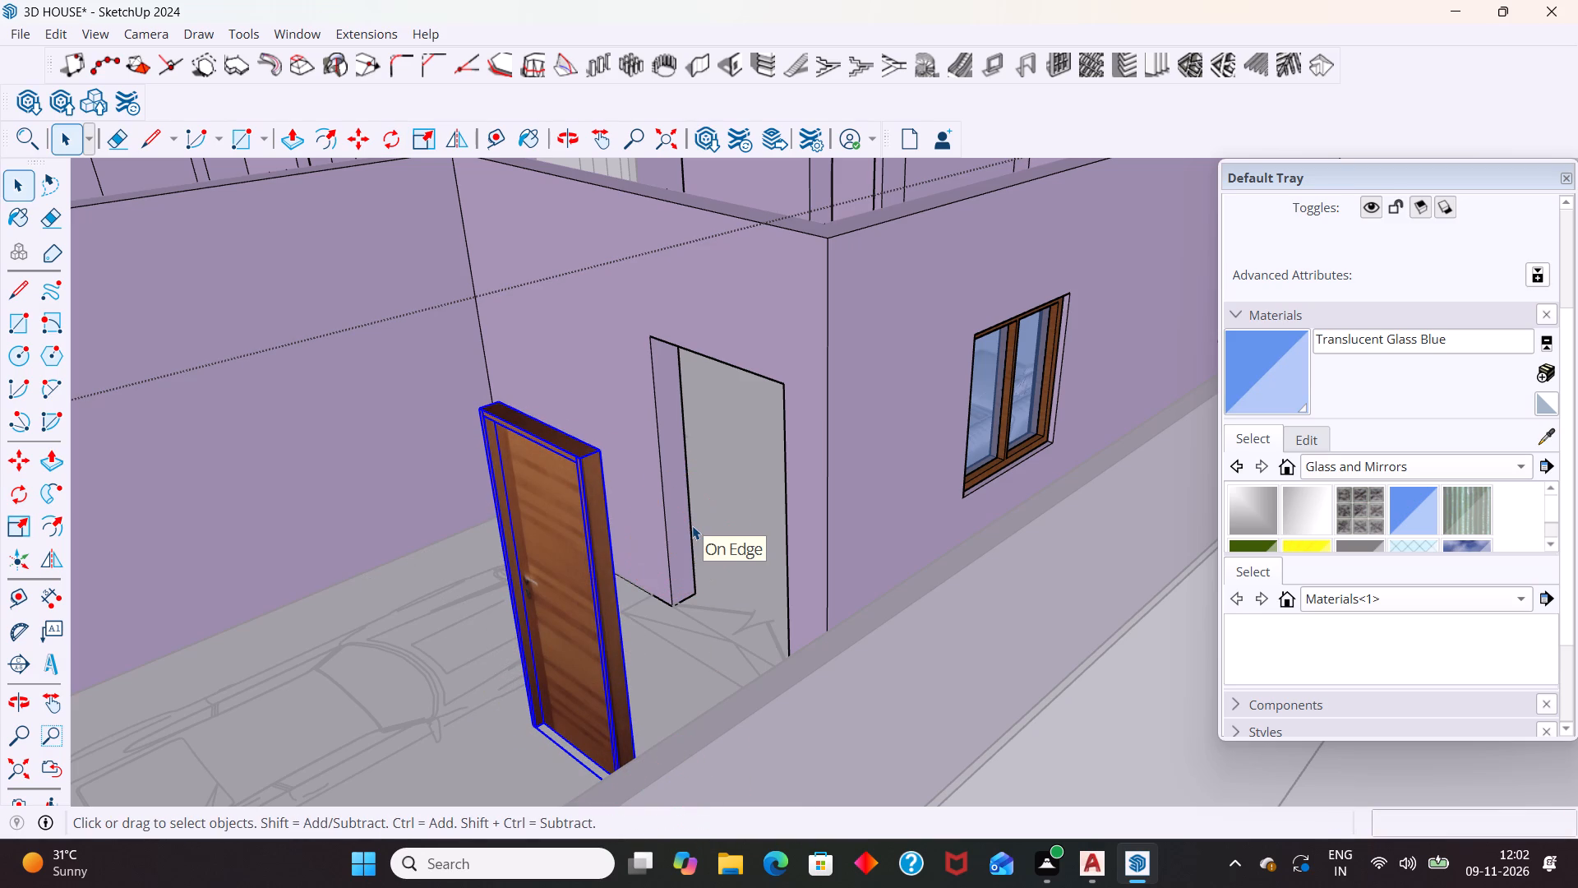
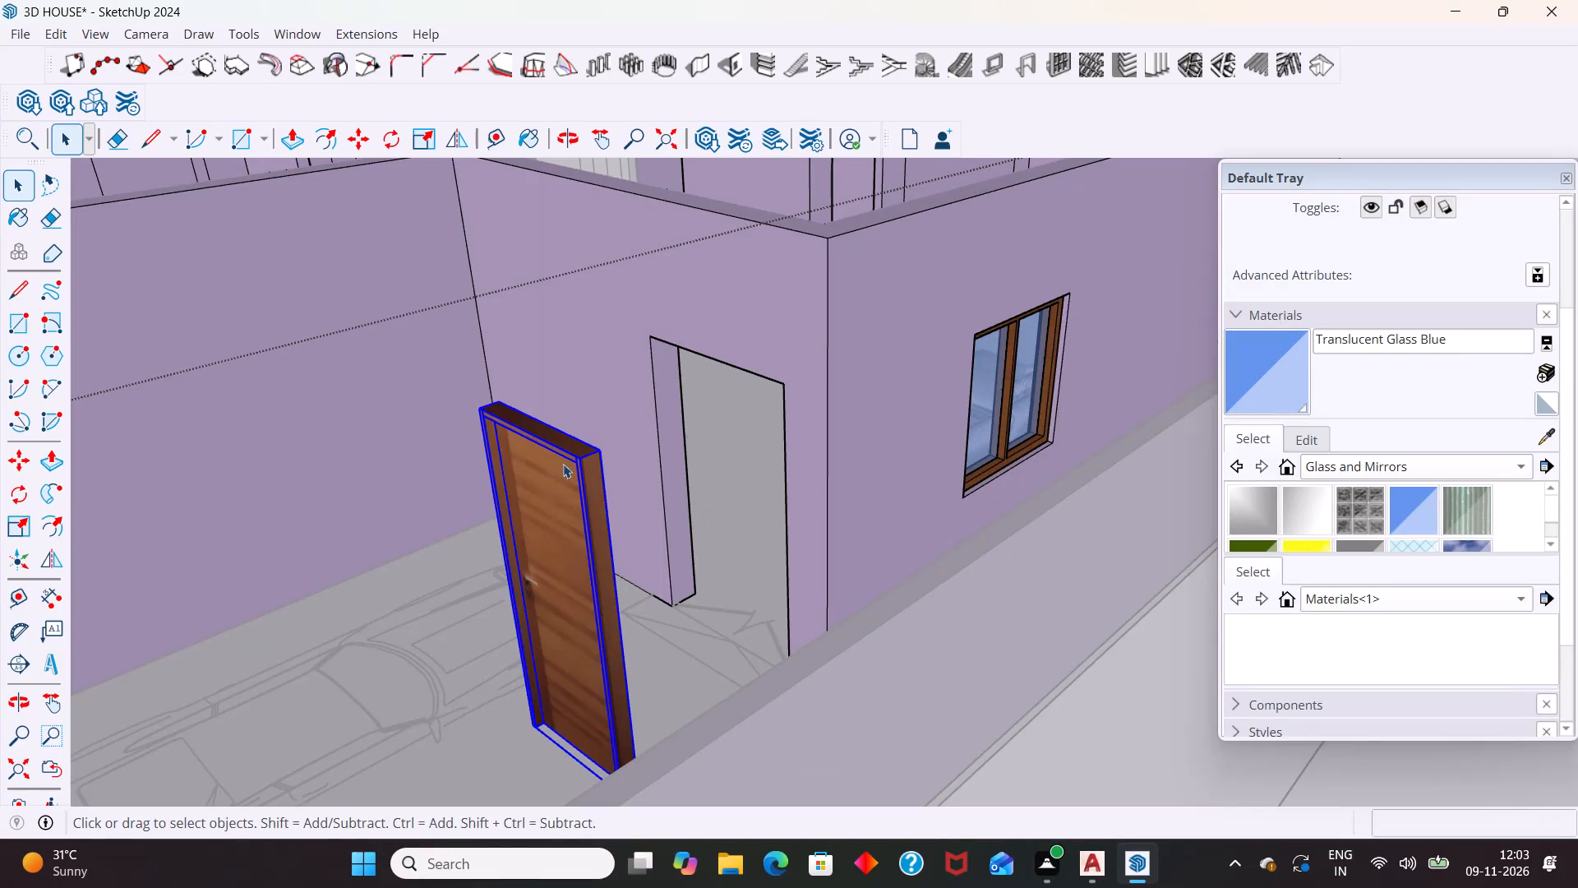
Move the wood door by its bottom outer frame corner onto the bottom corner of the empty doorway.
{"action": "middle_click_drag", "start_coordinate": [611, 486], "coordinate": [694, 473]}
{"action": "scroll", "coordinate": [737, 412], "scroll_direction": "down", "scroll_amount": 3}
{"action": "scroll", "coordinate": [726, 623], "scroll_direction": "up", "scroll_amount": 6}
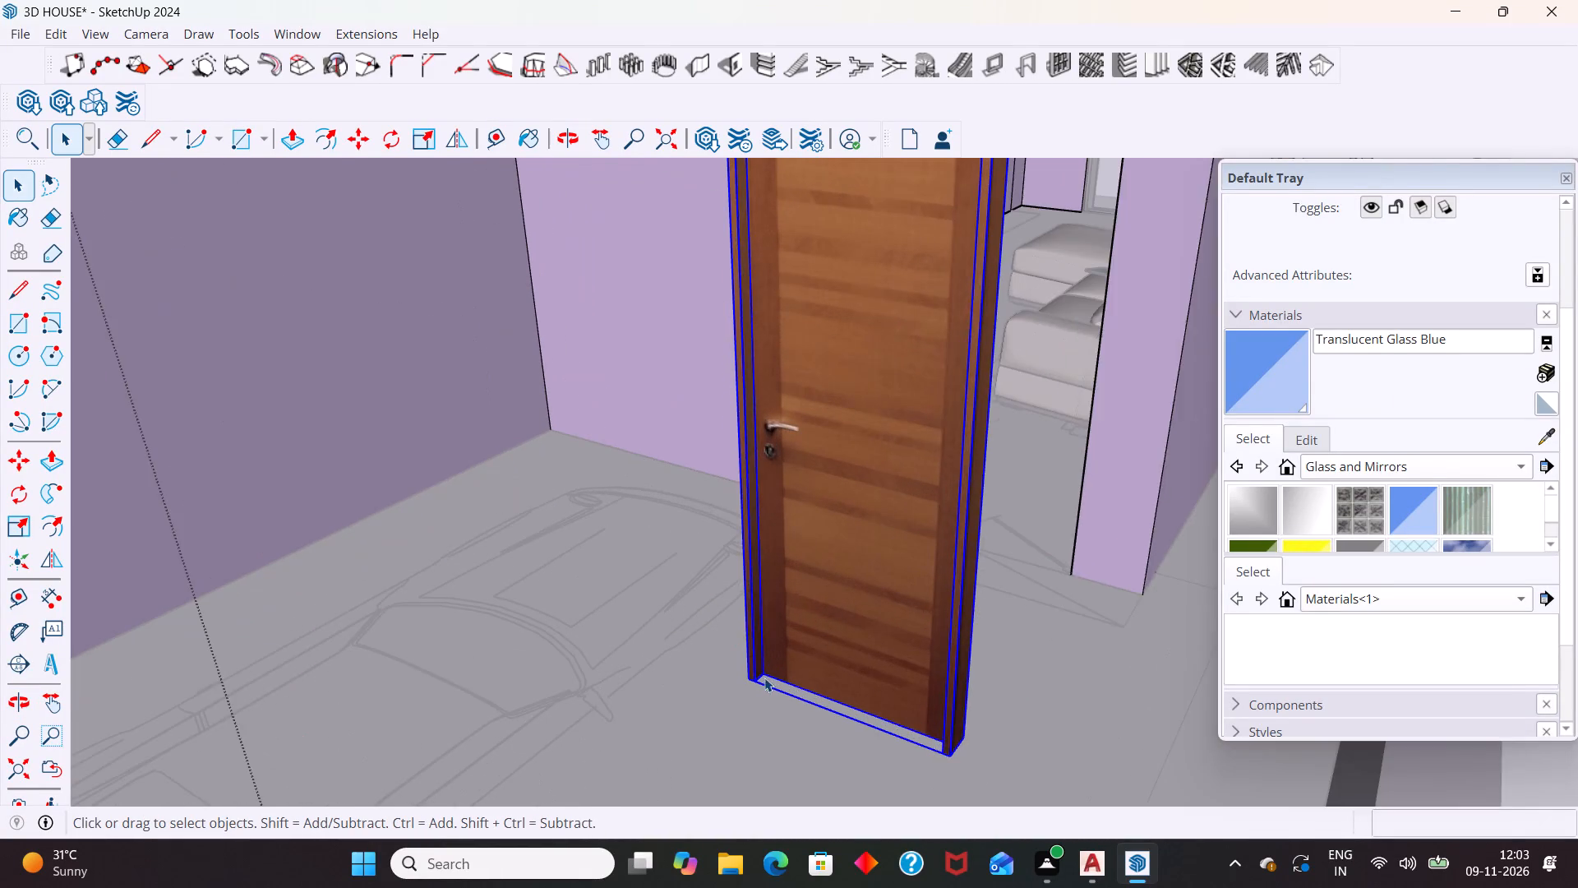
{"action": "scroll", "coordinate": [766, 681], "scroll_direction": "up", "scroll_amount": 3}
{"action": "key", "text": "m"}
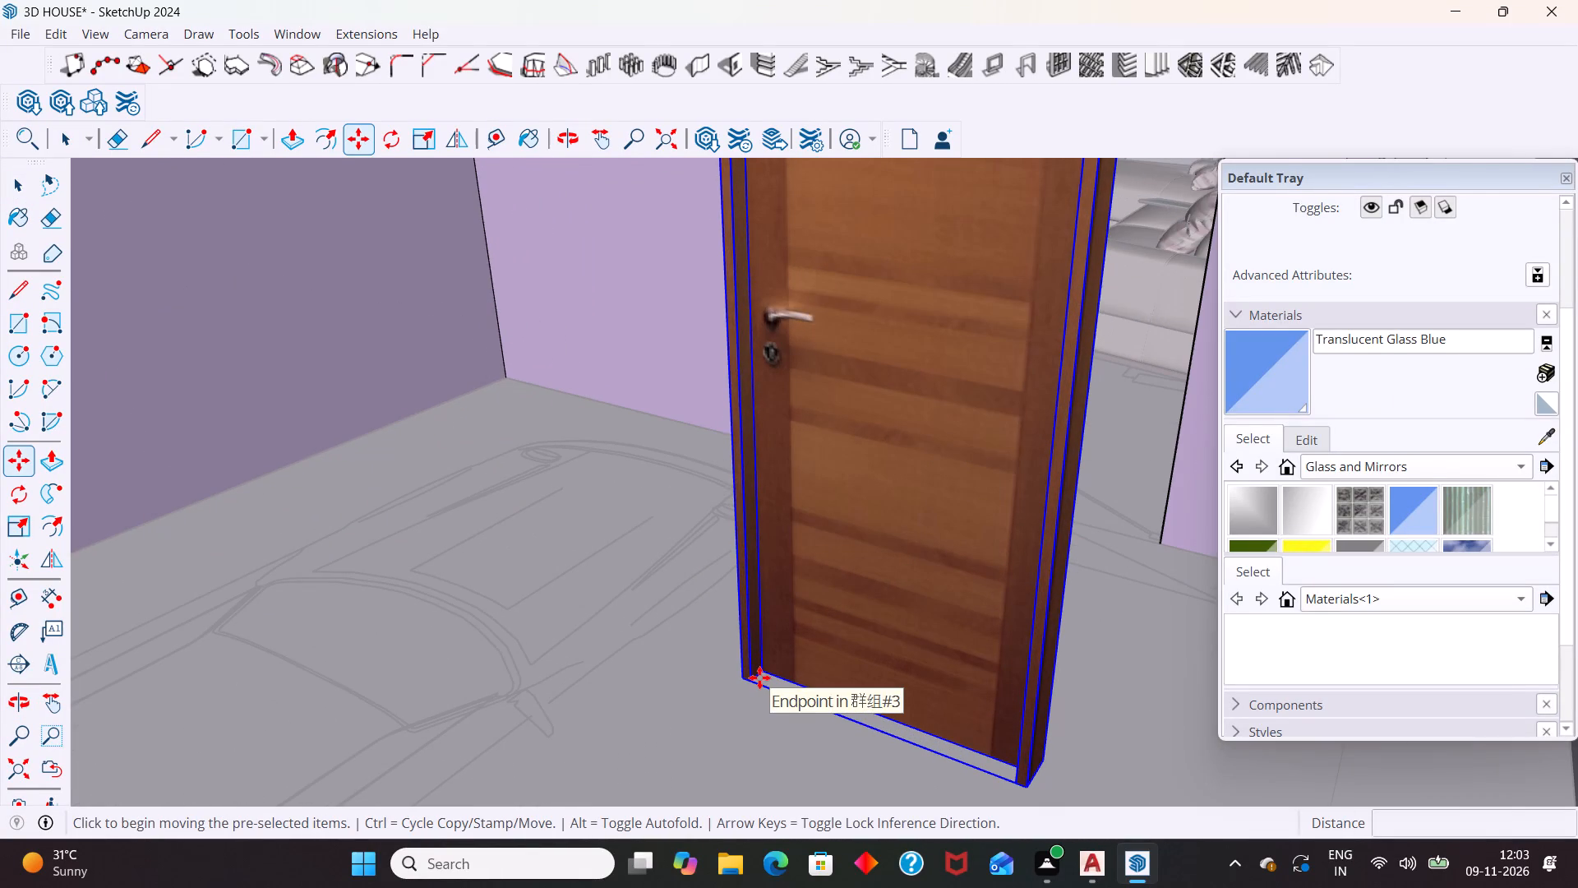
{"action": "scroll", "coordinate": [696, 678], "scroll_direction": "up", "scroll_amount": 9}
{"action": "left_click_drag", "start_coordinate": [774, 690], "coordinate": [788, 679]}
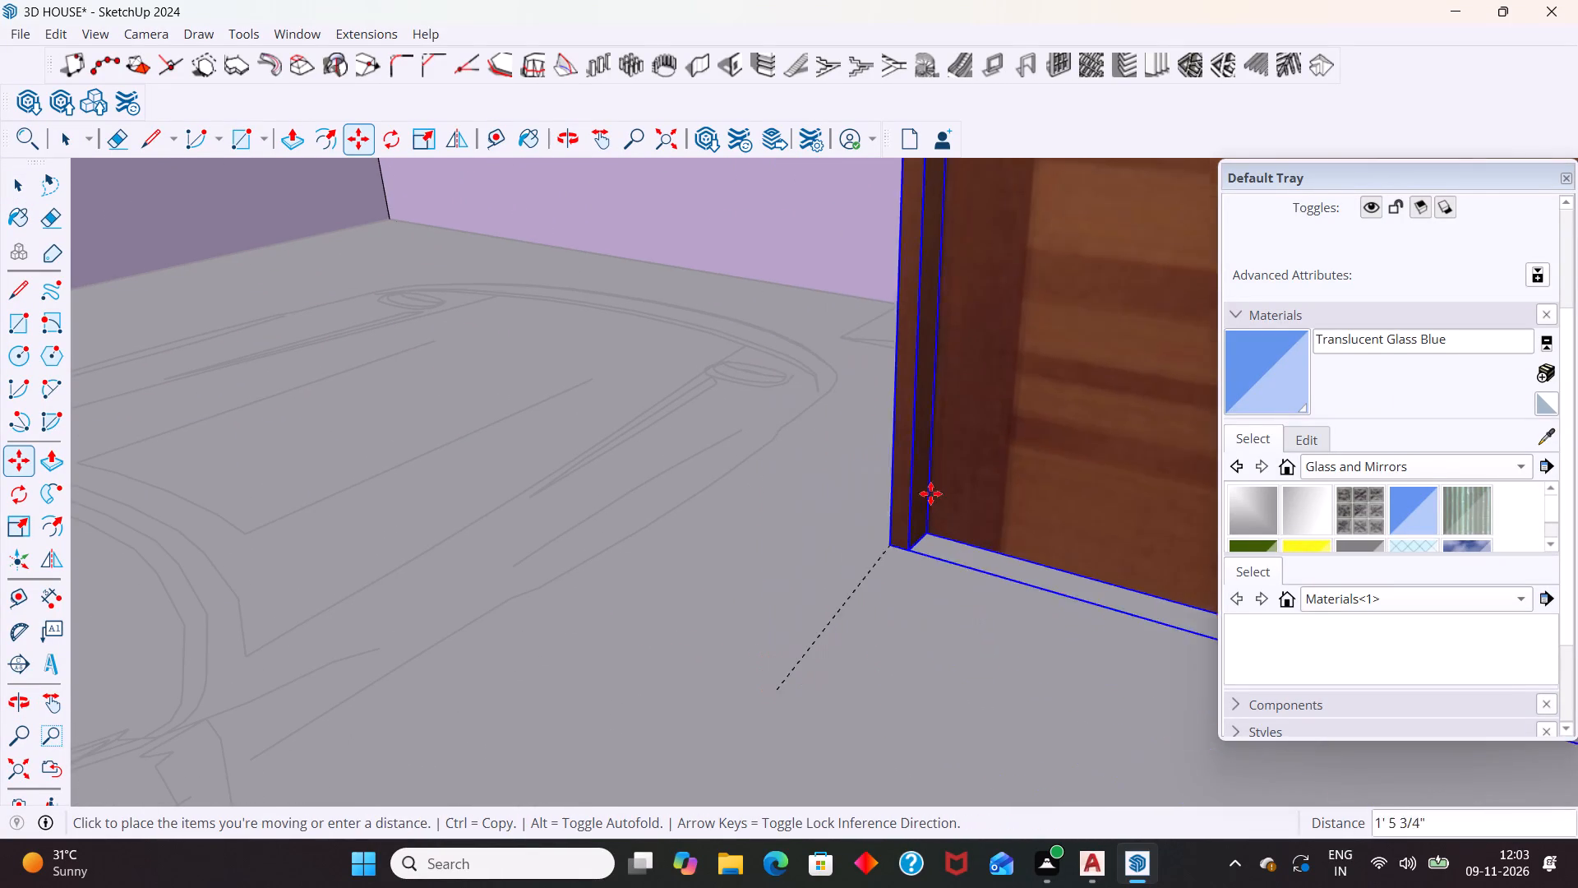
{"action": "scroll", "coordinate": [1050, 265], "scroll_direction": "up", "scroll_amount": 15}
{"action": "scroll", "coordinate": [944, 398], "scroll_direction": "up", "scroll_amount": 3}
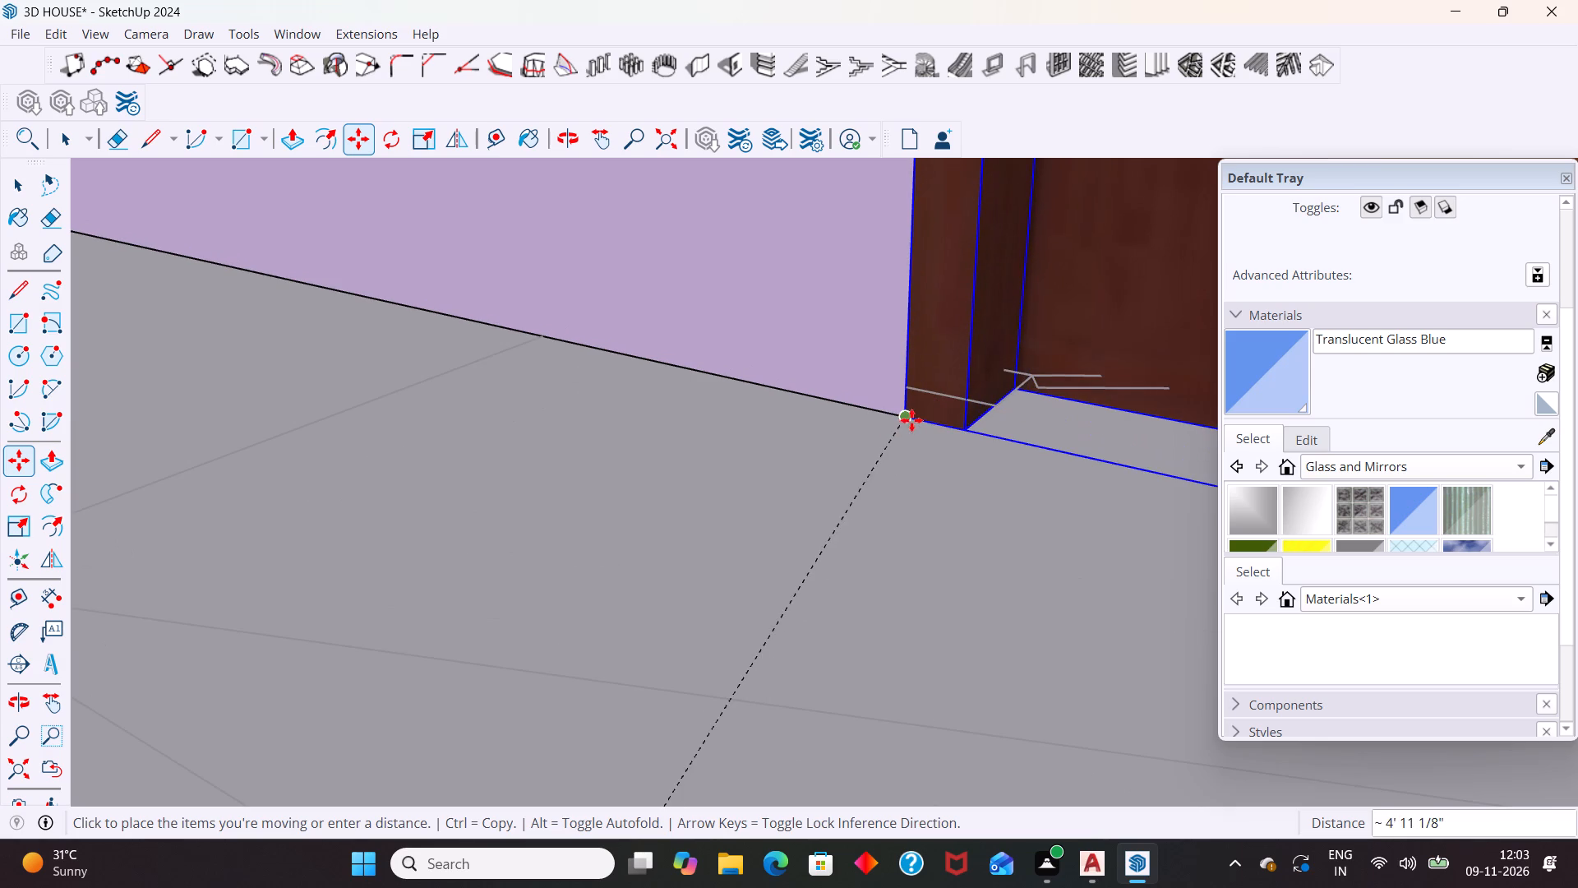
{"action": "left_click", "coordinate": [908, 420]}
Scale the wood door's width along the green axis so it spans to the opposite edge of the doorway.
{"action": "scroll", "coordinate": [950, 360], "scroll_direction": "down", "scroll_amount": 20}
{"action": "scroll", "coordinate": [950, 360], "scroll_direction": "down", "scroll_amount": 2}
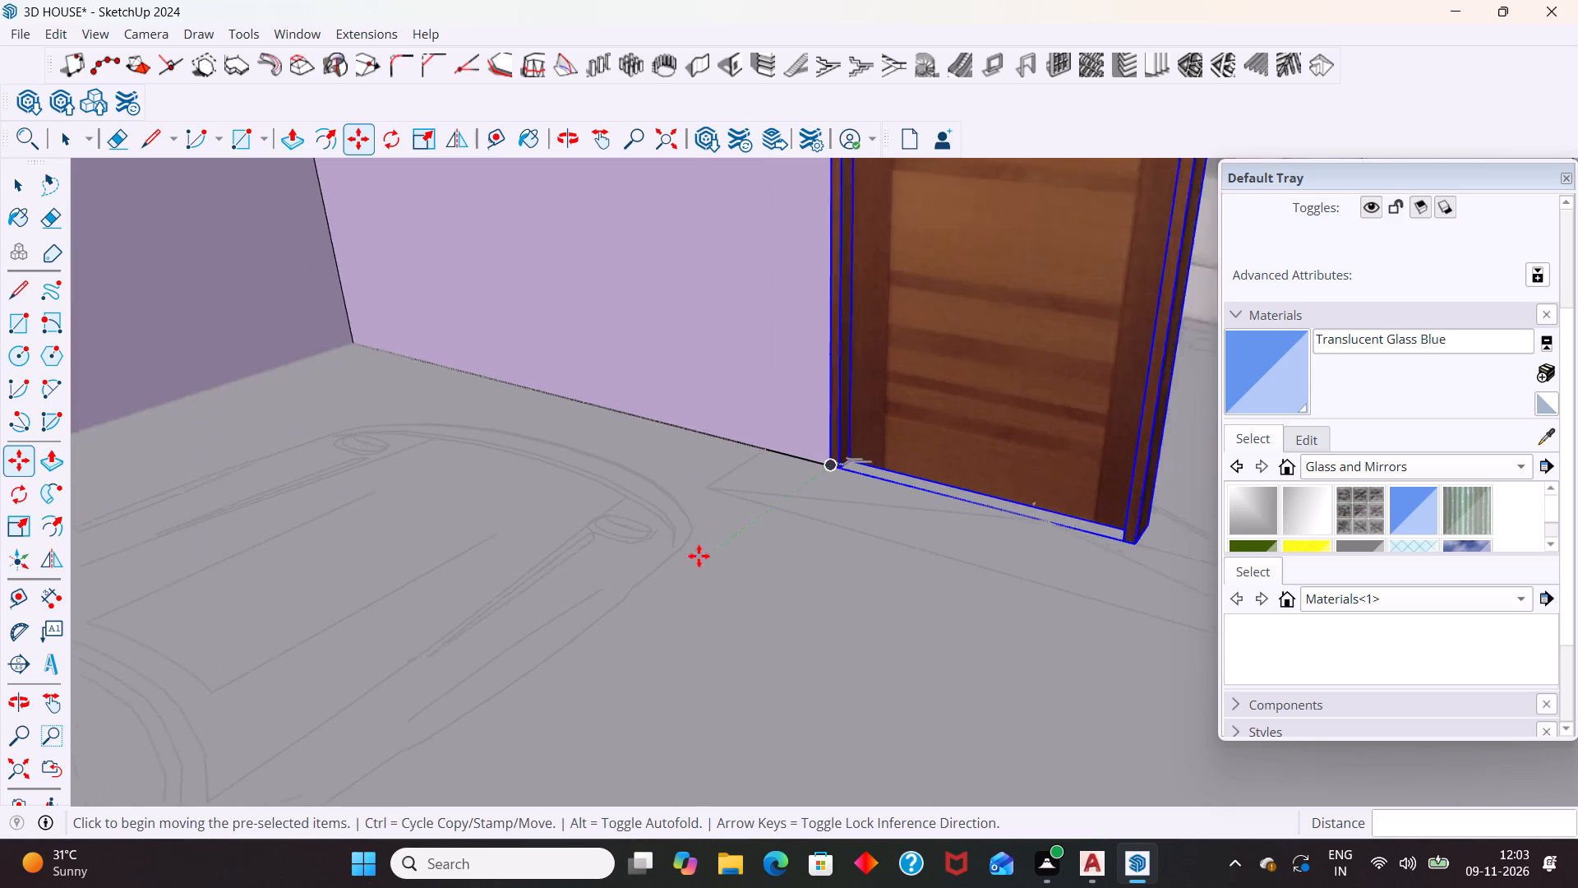
{"action": "scroll", "coordinate": [699, 556], "scroll_direction": "down", "scroll_amount": 10}
{"action": "middle_click_drag", "start_coordinate": [928, 492], "coordinate": [828, 578]}
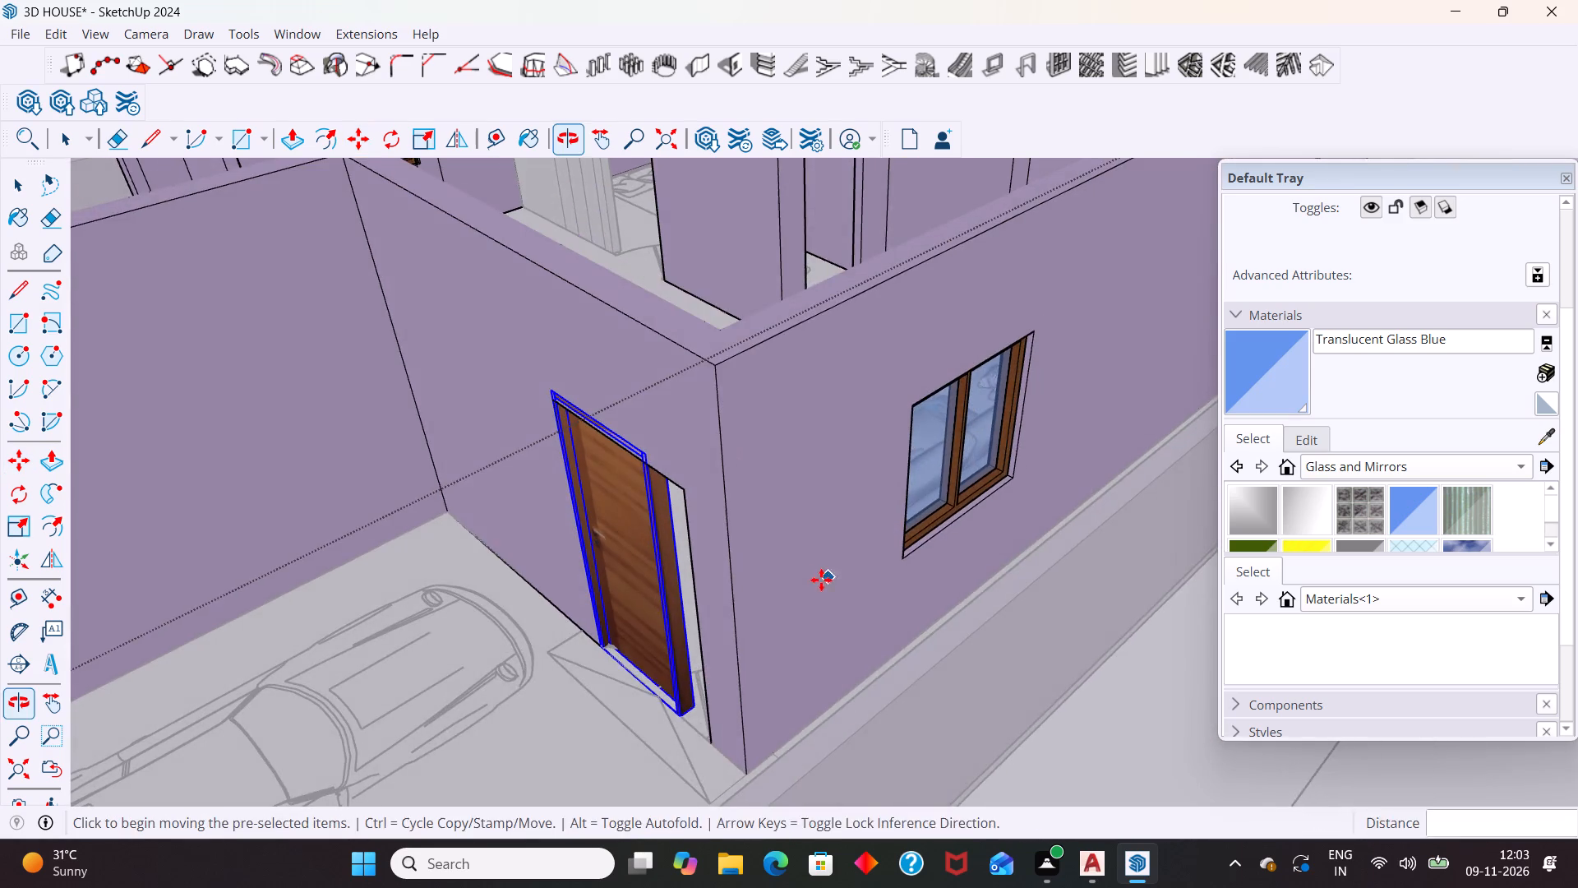
{"action": "scroll", "coordinate": [656, 483], "scroll_direction": "up", "scroll_amount": 8}
{"action": "scroll", "coordinate": [704, 502], "scroll_direction": "down", "scroll_amount": 4}
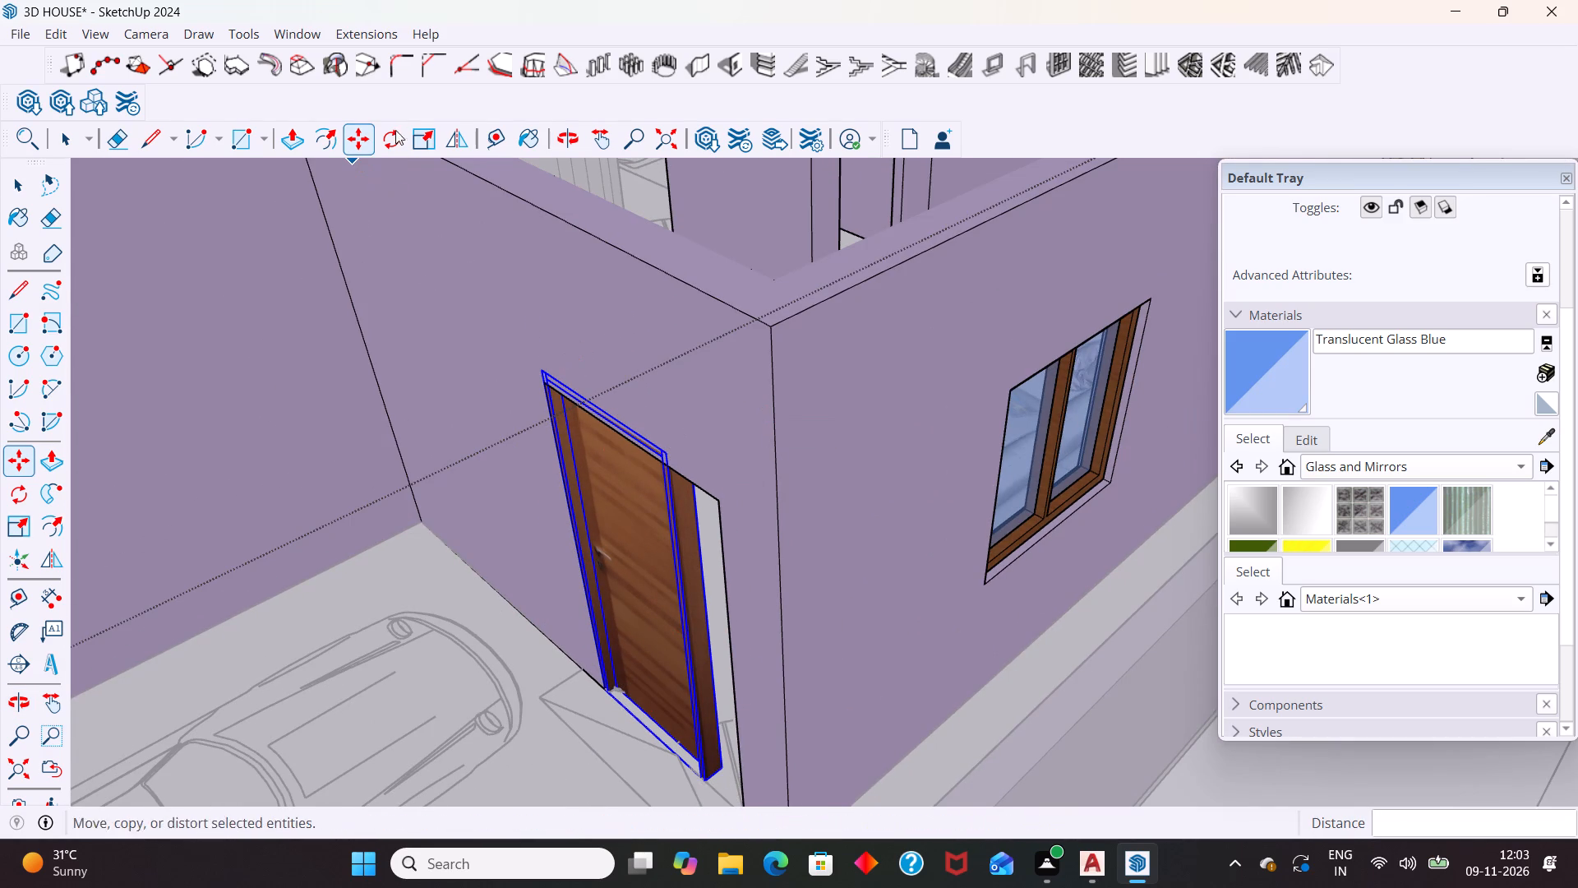
{"action": "left_click_drag", "start_coordinate": [408, 126], "coordinate": [414, 133]}
{"action": "middle_click_drag", "start_coordinate": [539, 548], "coordinate": [642, 337]}
{"action": "scroll", "coordinate": [635, 321], "scroll_direction": "up", "scroll_amount": 1}
{"action": "scroll", "coordinate": [615, 382], "scroll_direction": "down", "scroll_amount": 2}
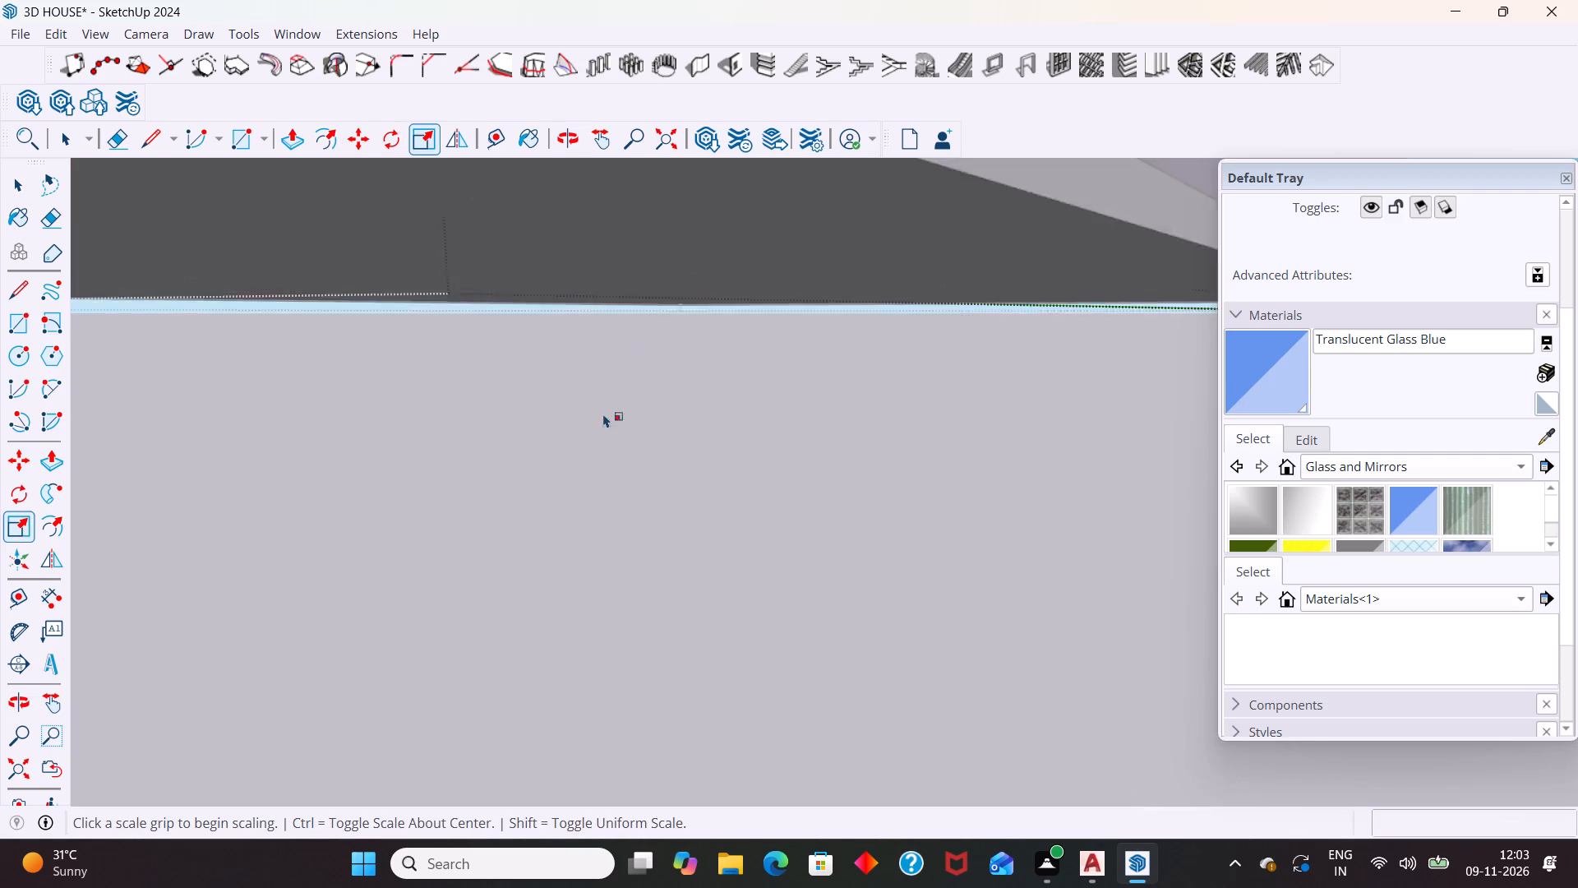
{"action": "scroll", "coordinate": [603, 414], "scroll_direction": "down", "scroll_amount": 9}
{"action": "scroll", "coordinate": [559, 485], "scroll_direction": "down", "scroll_amount": 7}
{"action": "middle_click_drag", "start_coordinate": [546, 407], "coordinate": [554, 590]}
{"action": "scroll", "coordinate": [531, 446], "scroll_direction": "down", "scroll_amount": 3}
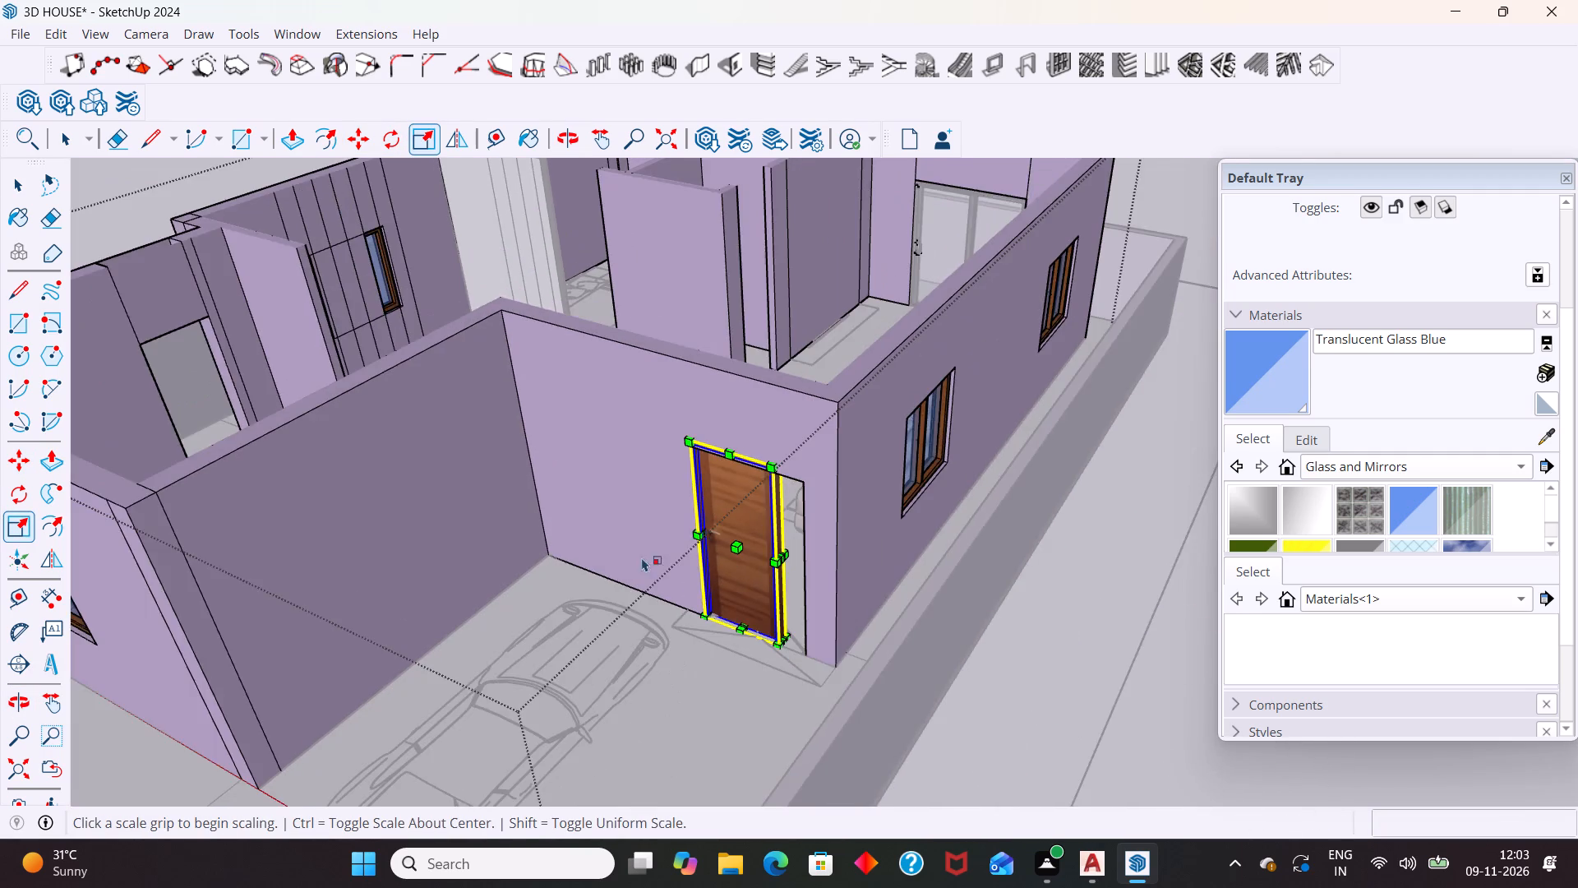
{"action": "scroll", "coordinate": [817, 593], "scroll_direction": "up", "scroll_amount": 10}
{"action": "left_click_drag", "start_coordinate": [731, 489], "coordinate": [768, 504]}
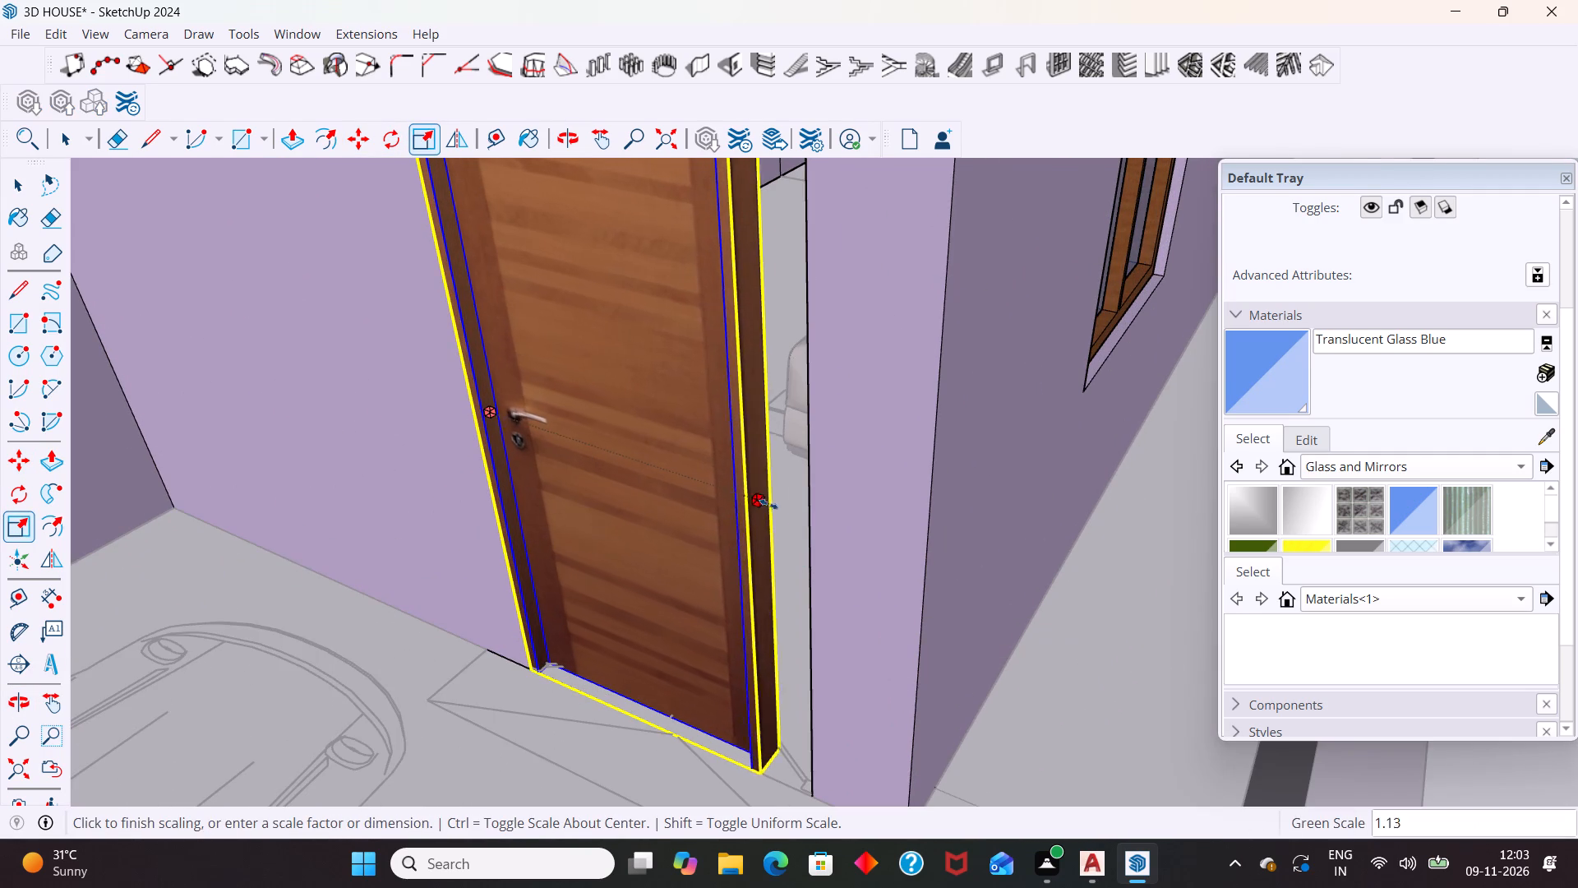
{"action": "left_click_drag", "start_coordinate": [768, 504], "coordinate": [808, 512]}
{"action": "scroll", "coordinate": [765, 481], "scroll_direction": "down", "scroll_amount": 5}
{"action": "middle_click_drag", "start_coordinate": [722, 579], "coordinate": [766, 547]}
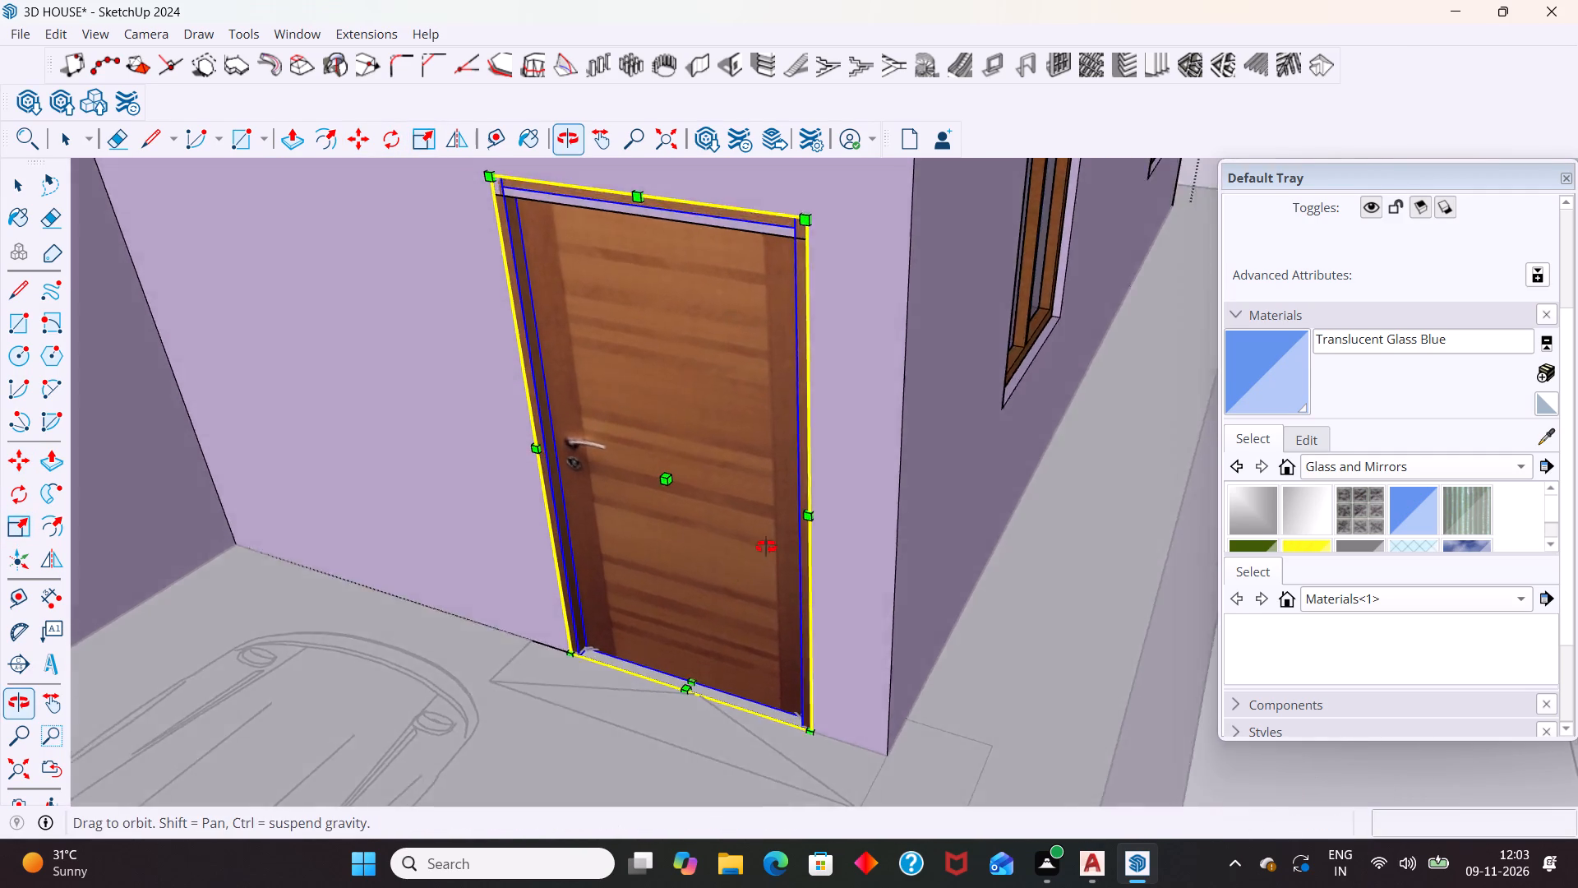
{"action": "middle_click_drag", "start_coordinate": [766, 547], "coordinate": [817, 474]}
{"action": "scroll", "coordinate": [812, 469], "scroll_direction": "down", "scroll_amount": 4}
{"action": "left_click", "coordinate": [519, 684]}
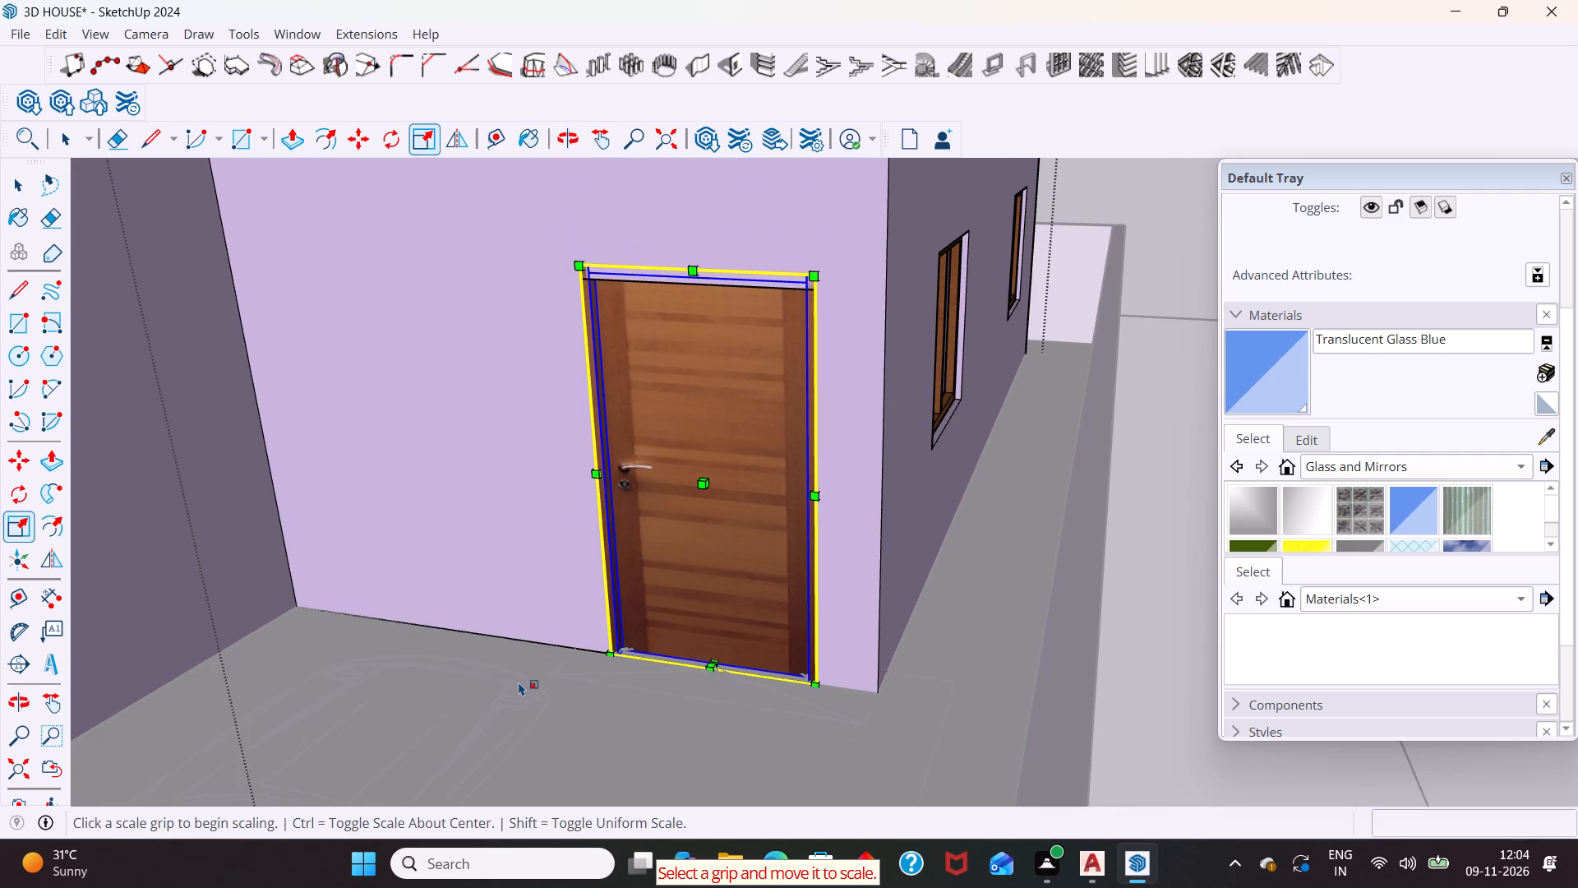
{"action": "key", "text": "space"}
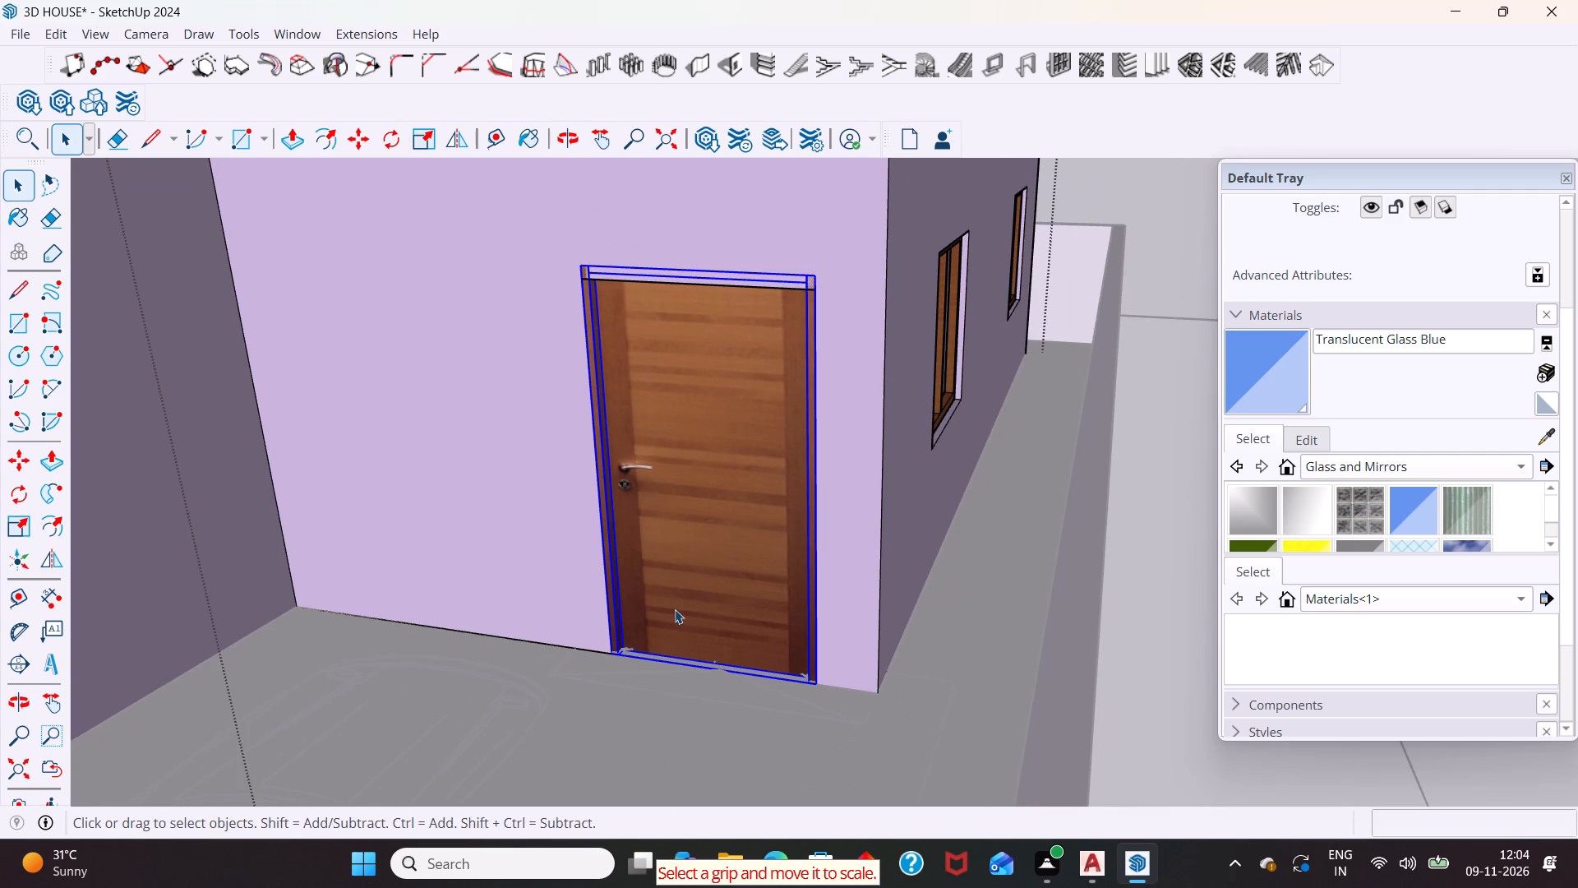
Move the wood door 4 1/2" into the doorway, from the outer bottom corner to the inner corner of the wall thickness.
{"action": "scroll", "coordinate": [605, 678], "scroll_direction": "up", "scroll_amount": 12}
{"action": "scroll", "coordinate": [600, 679], "scroll_direction": "up", "scroll_amount": 10}
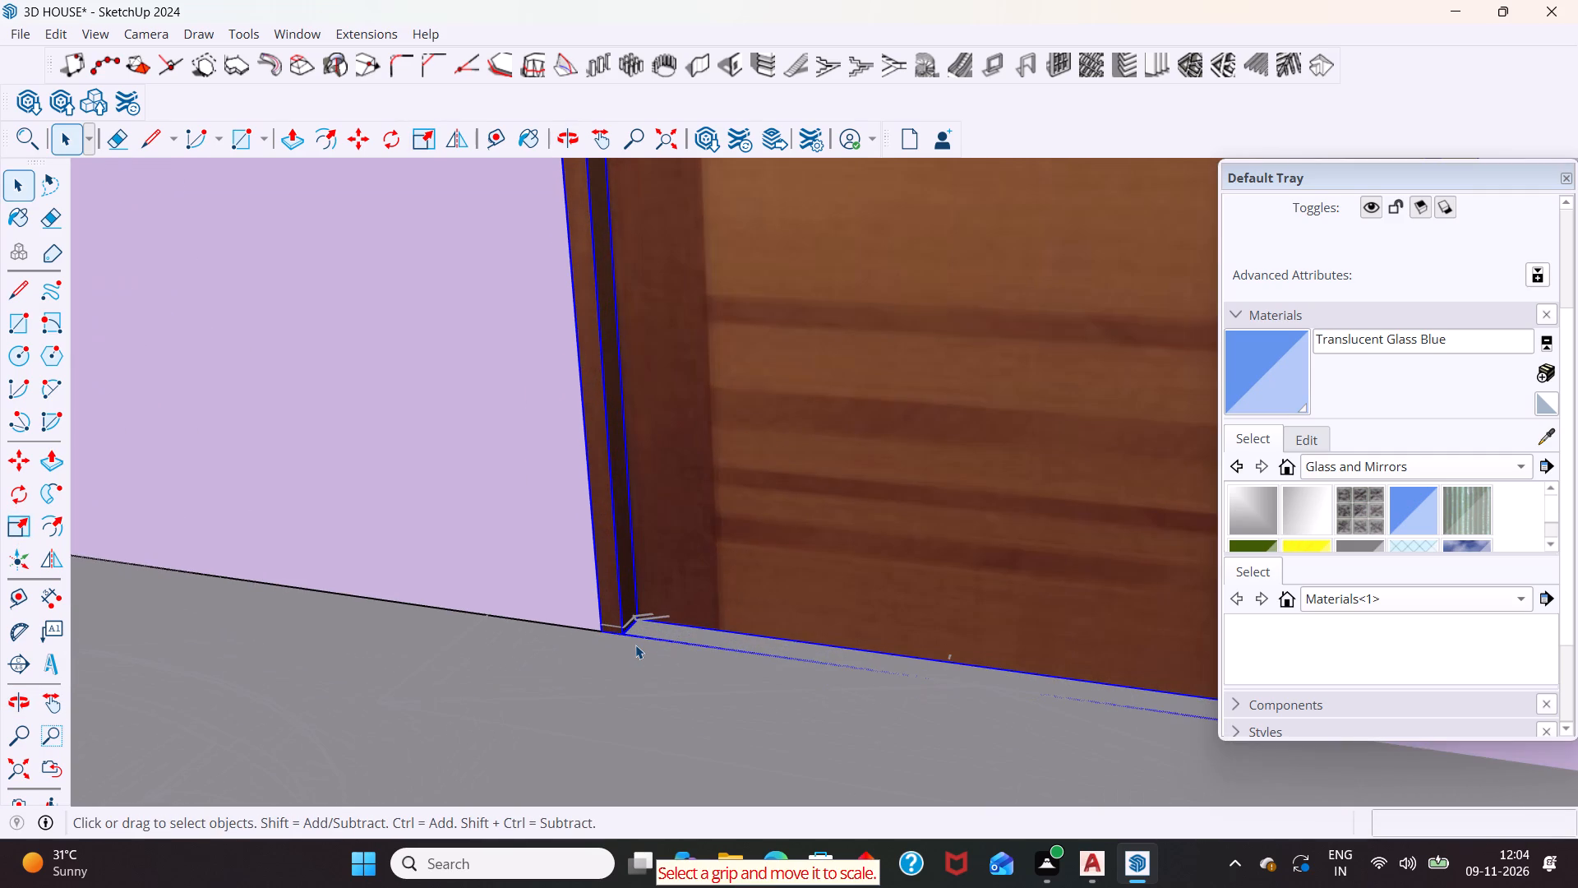
{"action": "key", "text": "m"}
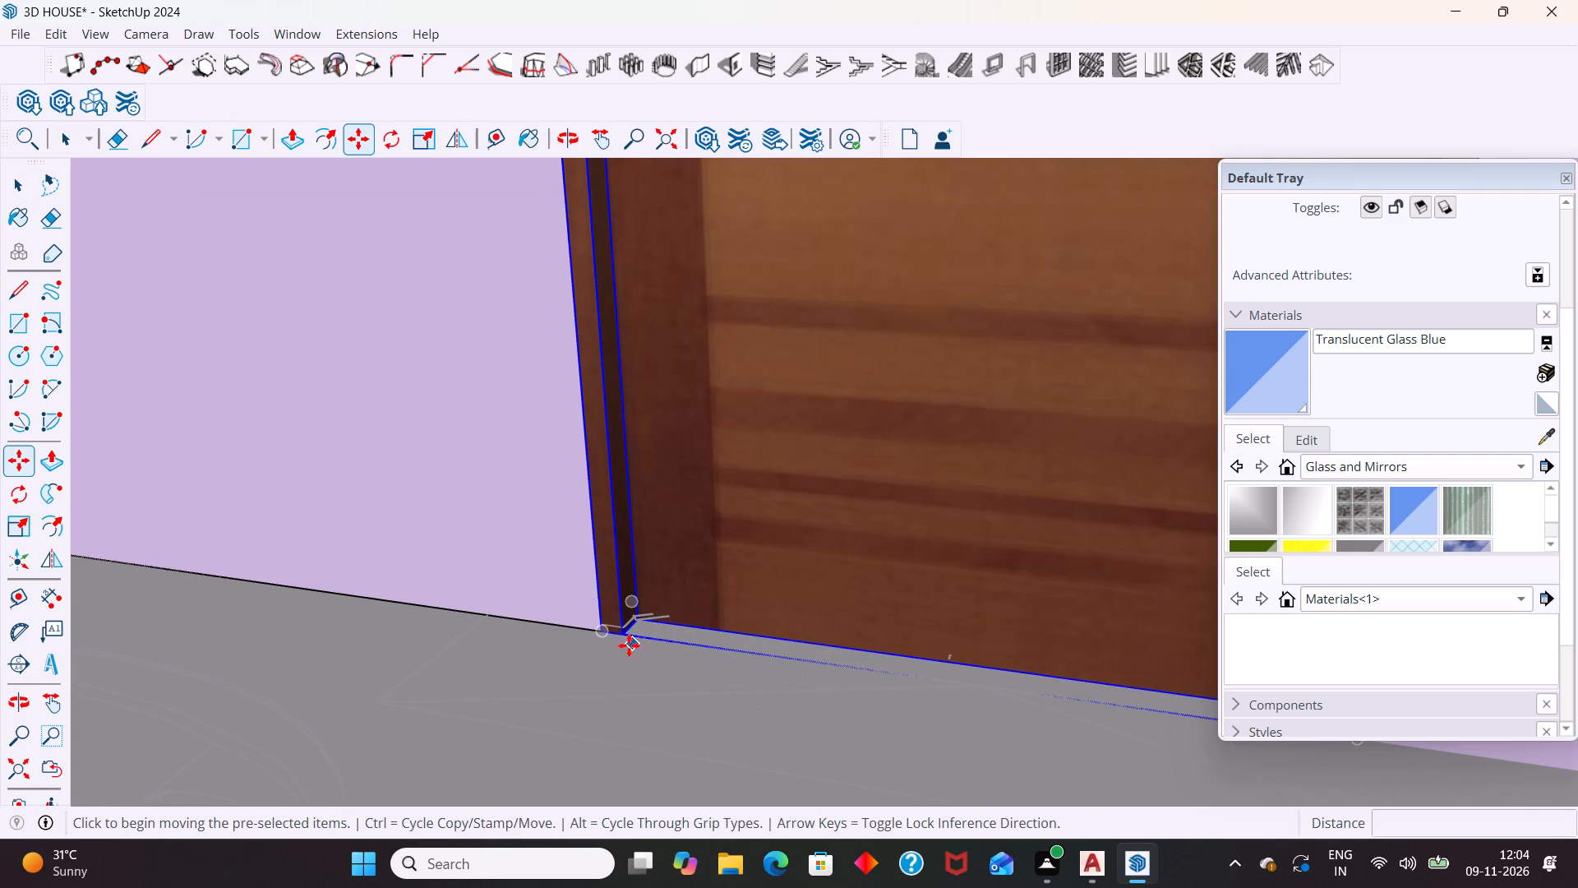
{"action": "scroll", "coordinate": [622, 634], "scroll_direction": "up", "scroll_amount": 10}
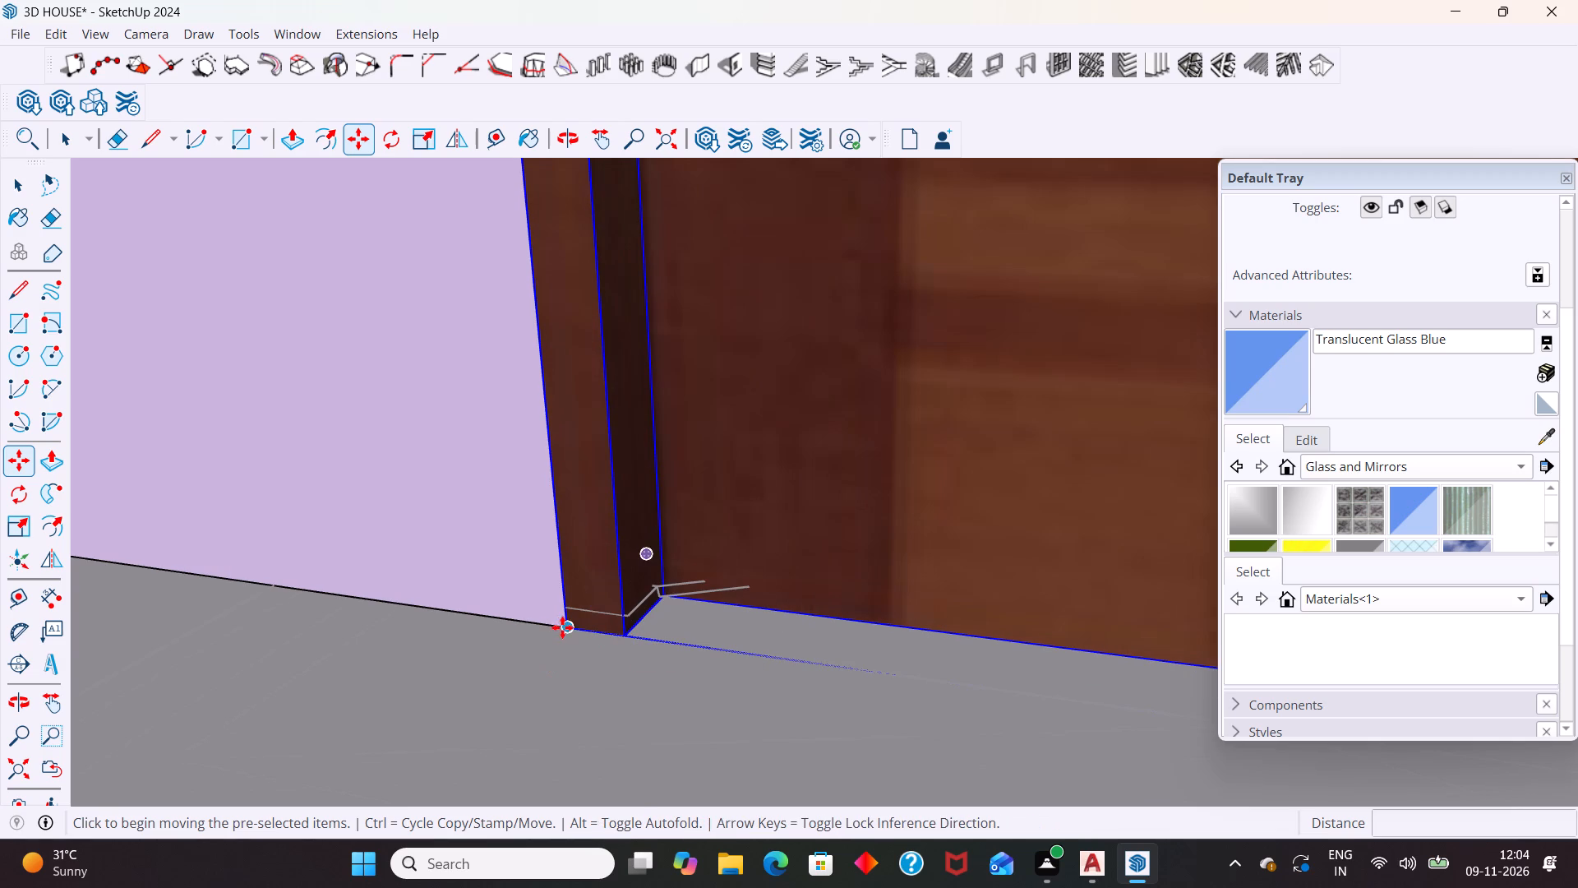
{"action": "left_click", "coordinate": [565, 626]}
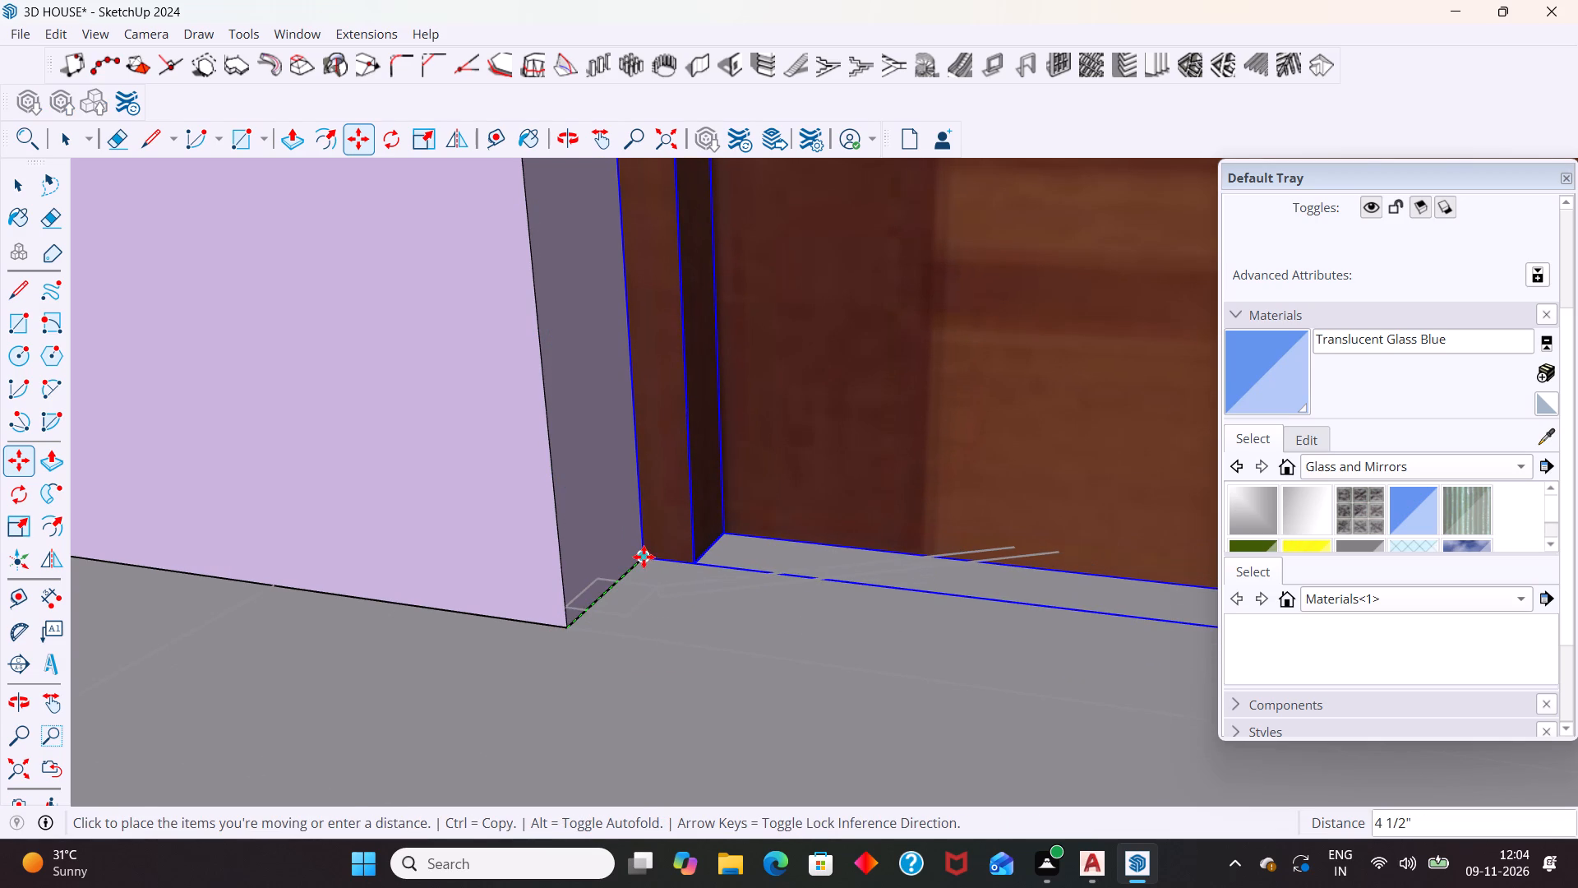
{"action": "left_click", "coordinate": [644, 557]}
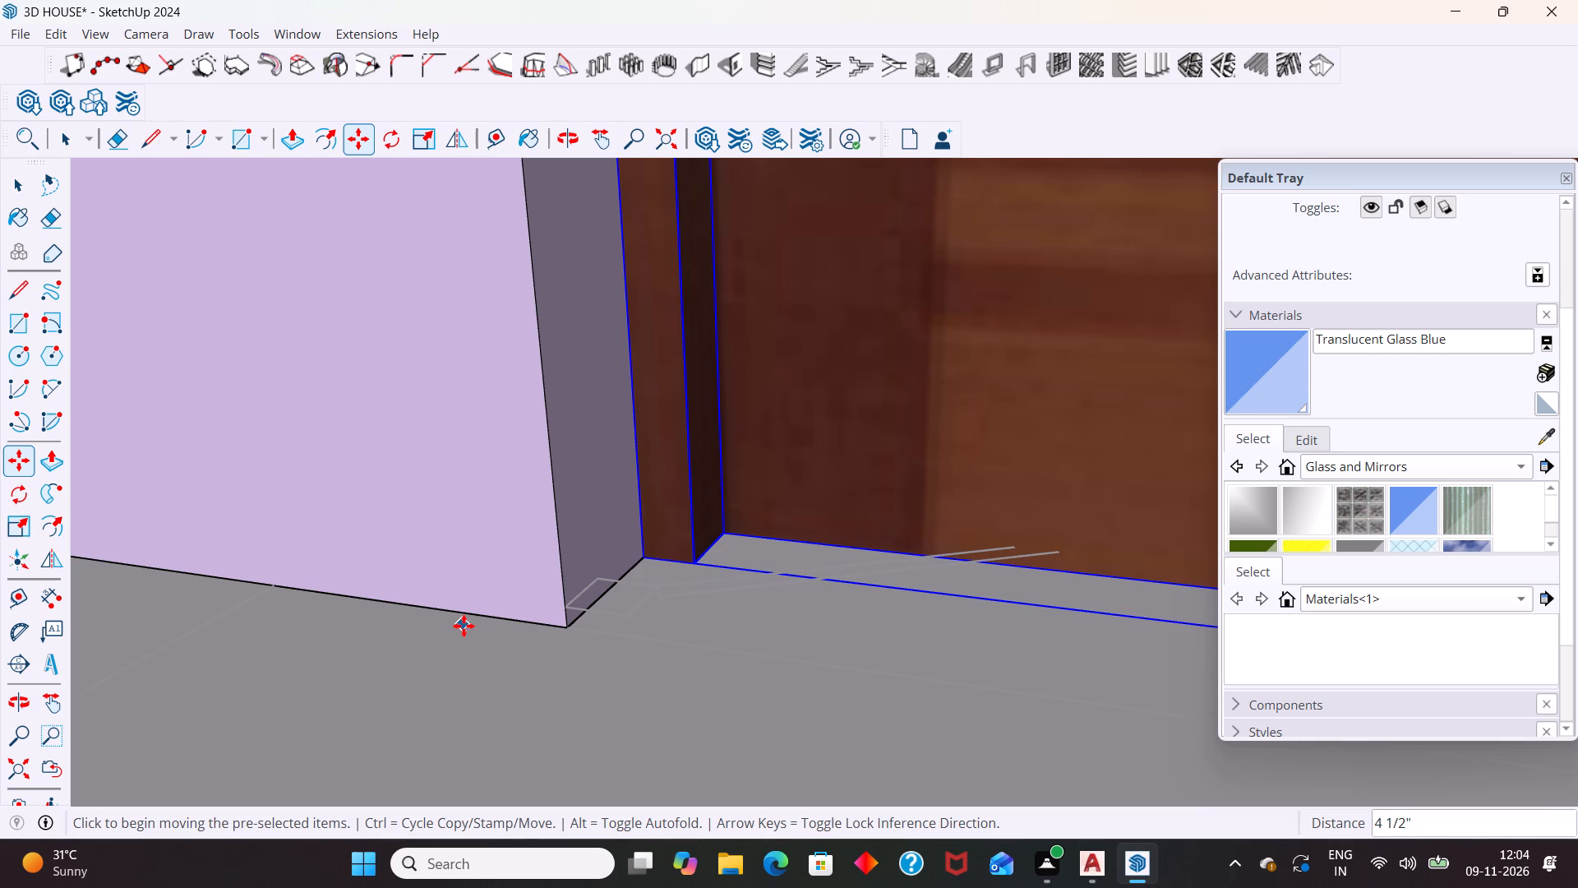
{"action": "key", "text": "space"}
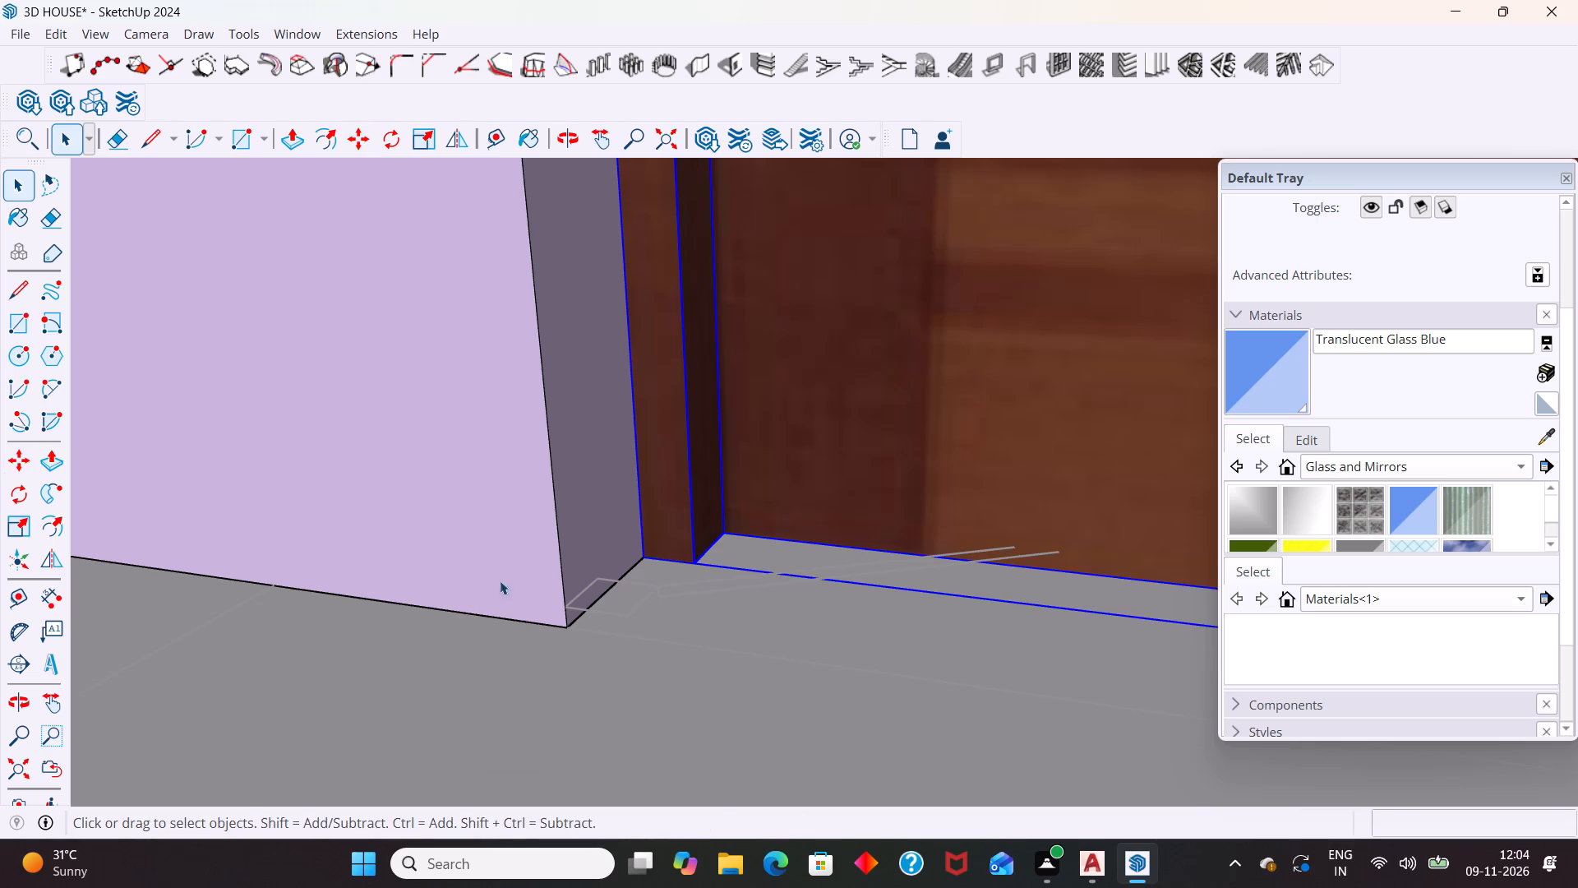
{"action": "left_click", "coordinate": [793, 605]}
Examine the fitted door and the house from all sides to locate another doorway that still needs a door.
{"action": "scroll", "coordinate": [601, 553], "scroll_direction": "down", "scroll_amount": 18}
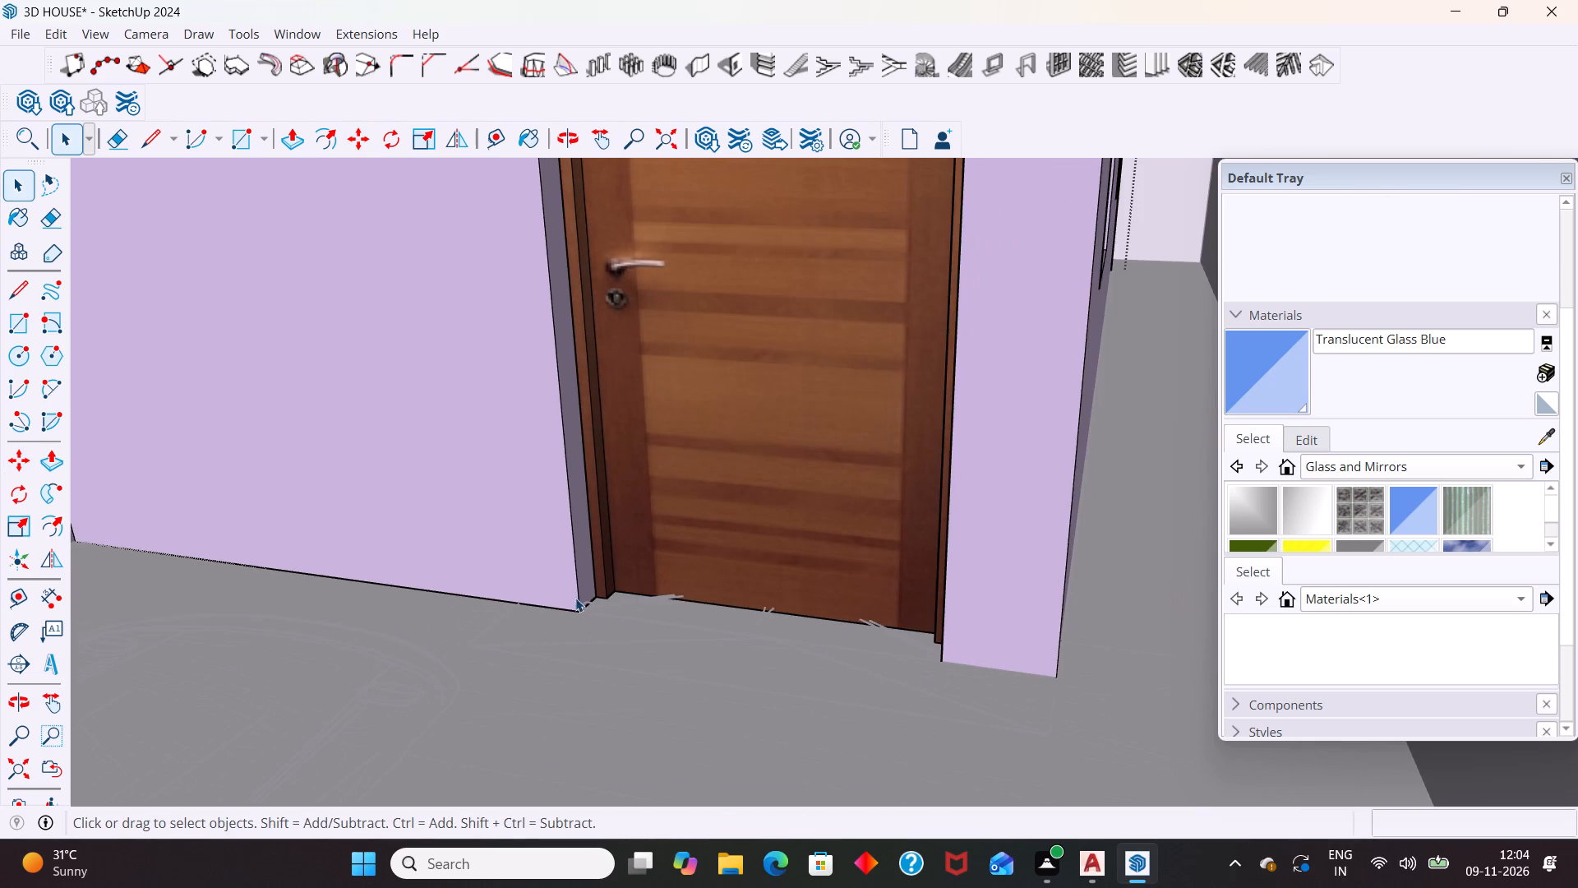
{"action": "scroll", "coordinate": [713, 631], "scroll_direction": "down", "scroll_amount": 9}
{"action": "middle_click_drag", "start_coordinate": [775, 642], "coordinate": [649, 647]}
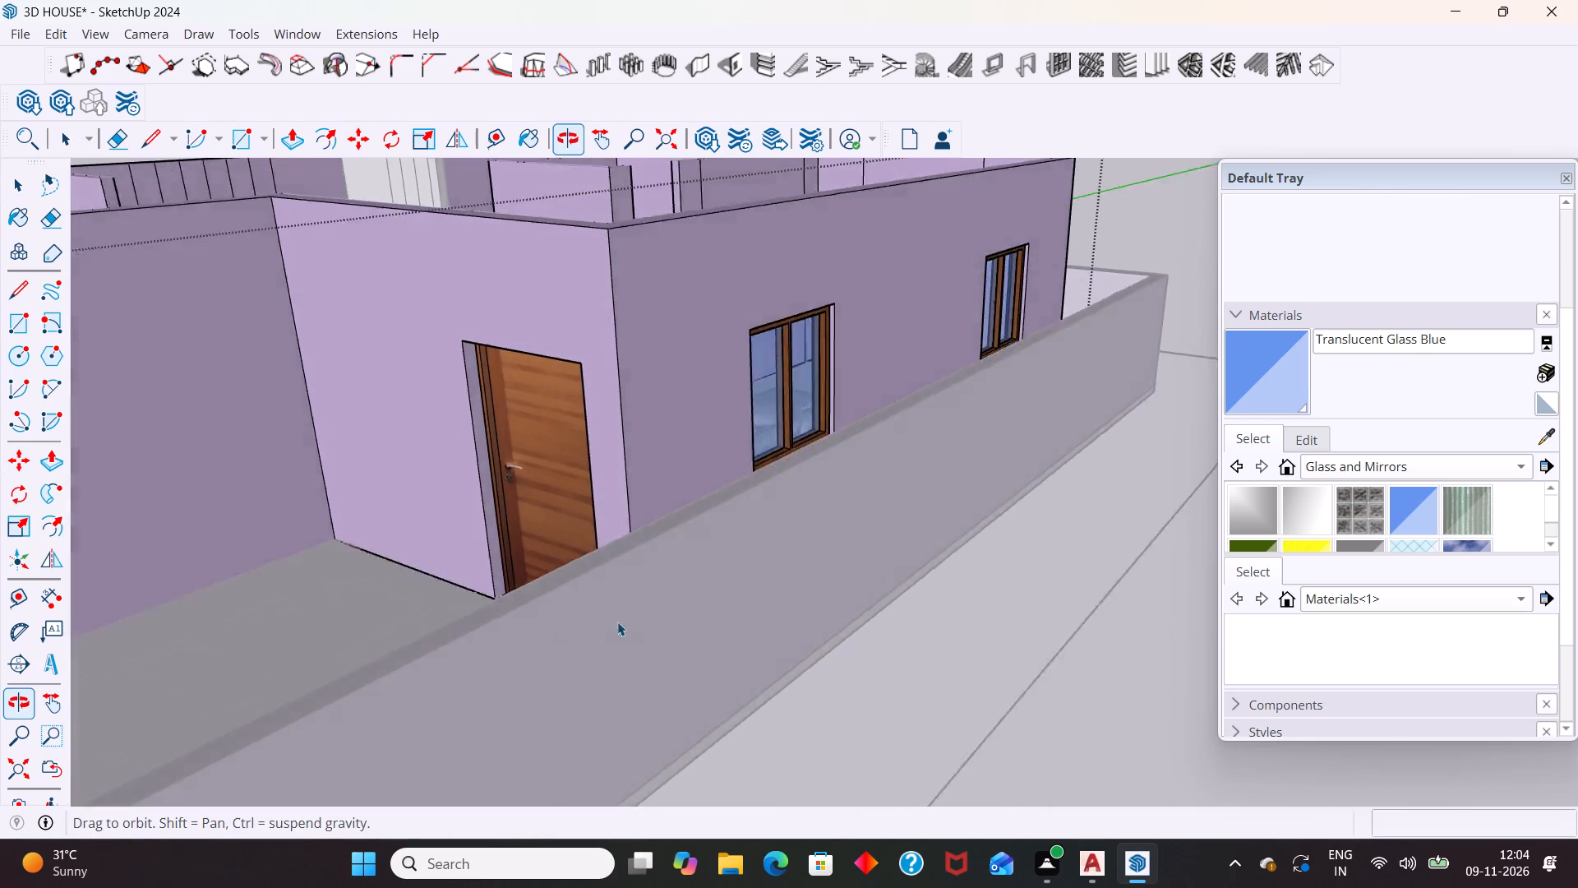
{"action": "scroll", "coordinate": [575, 504], "scroll_direction": "up", "scroll_amount": 5}
{"action": "middle_click_drag", "start_coordinate": [553, 534], "coordinate": [622, 589]}
{"action": "scroll", "coordinate": [616, 620], "scroll_direction": "down", "scroll_amount": 6}
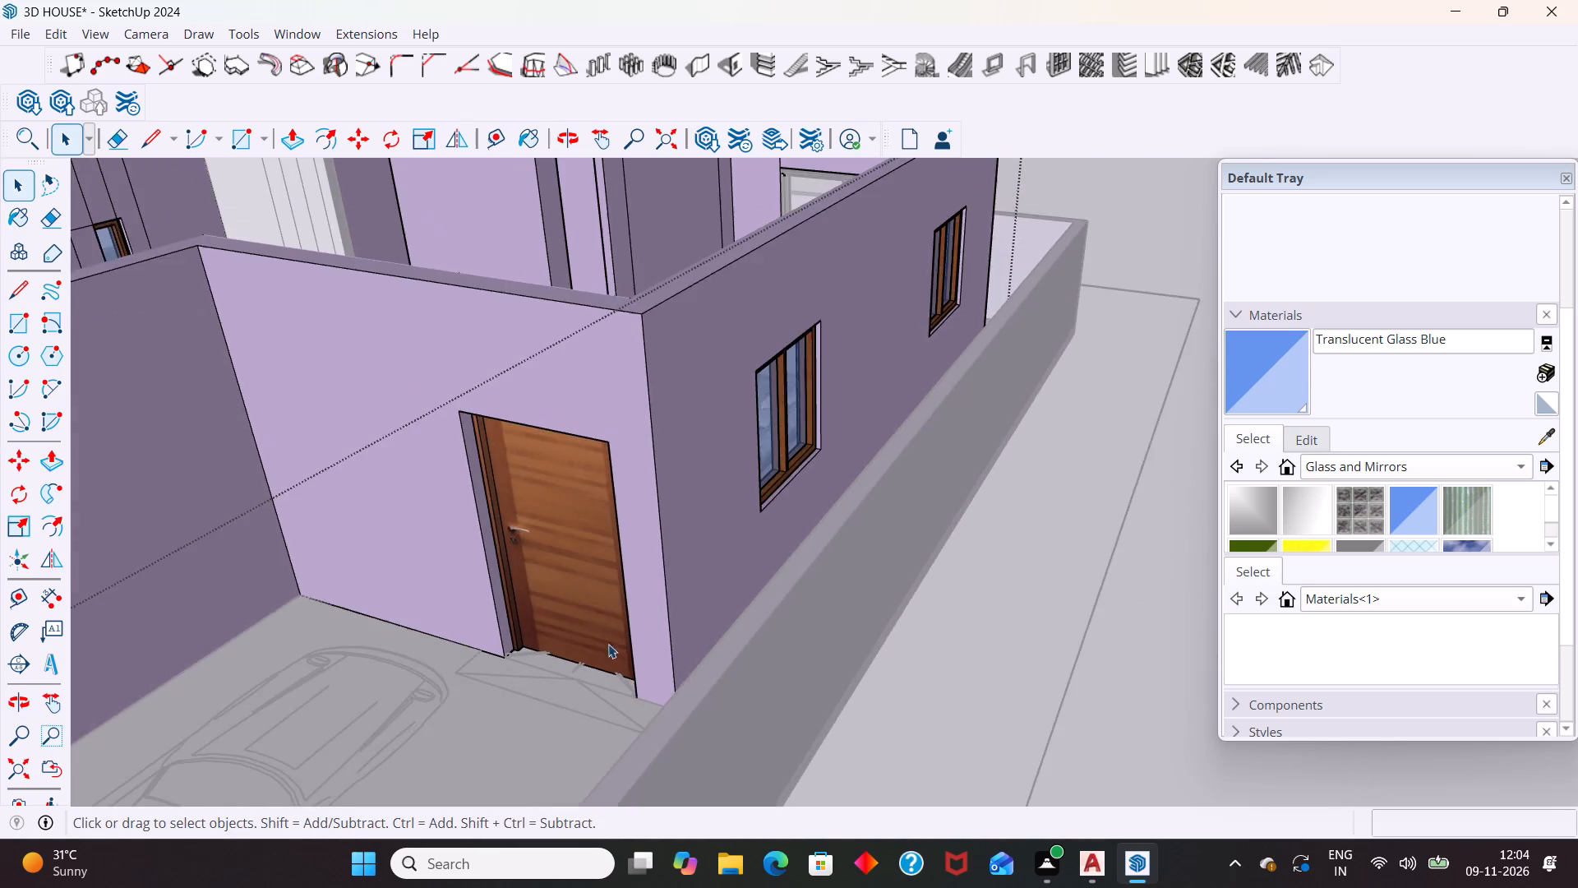
{"action": "scroll", "coordinate": [602, 625], "scroll_direction": "down", "scroll_amount": 4}
{"action": "middle_click_drag", "start_coordinate": [556, 635], "coordinate": [753, 549]}
{"action": "scroll", "coordinate": [754, 551], "scroll_direction": "down", "scroll_amount": 5}
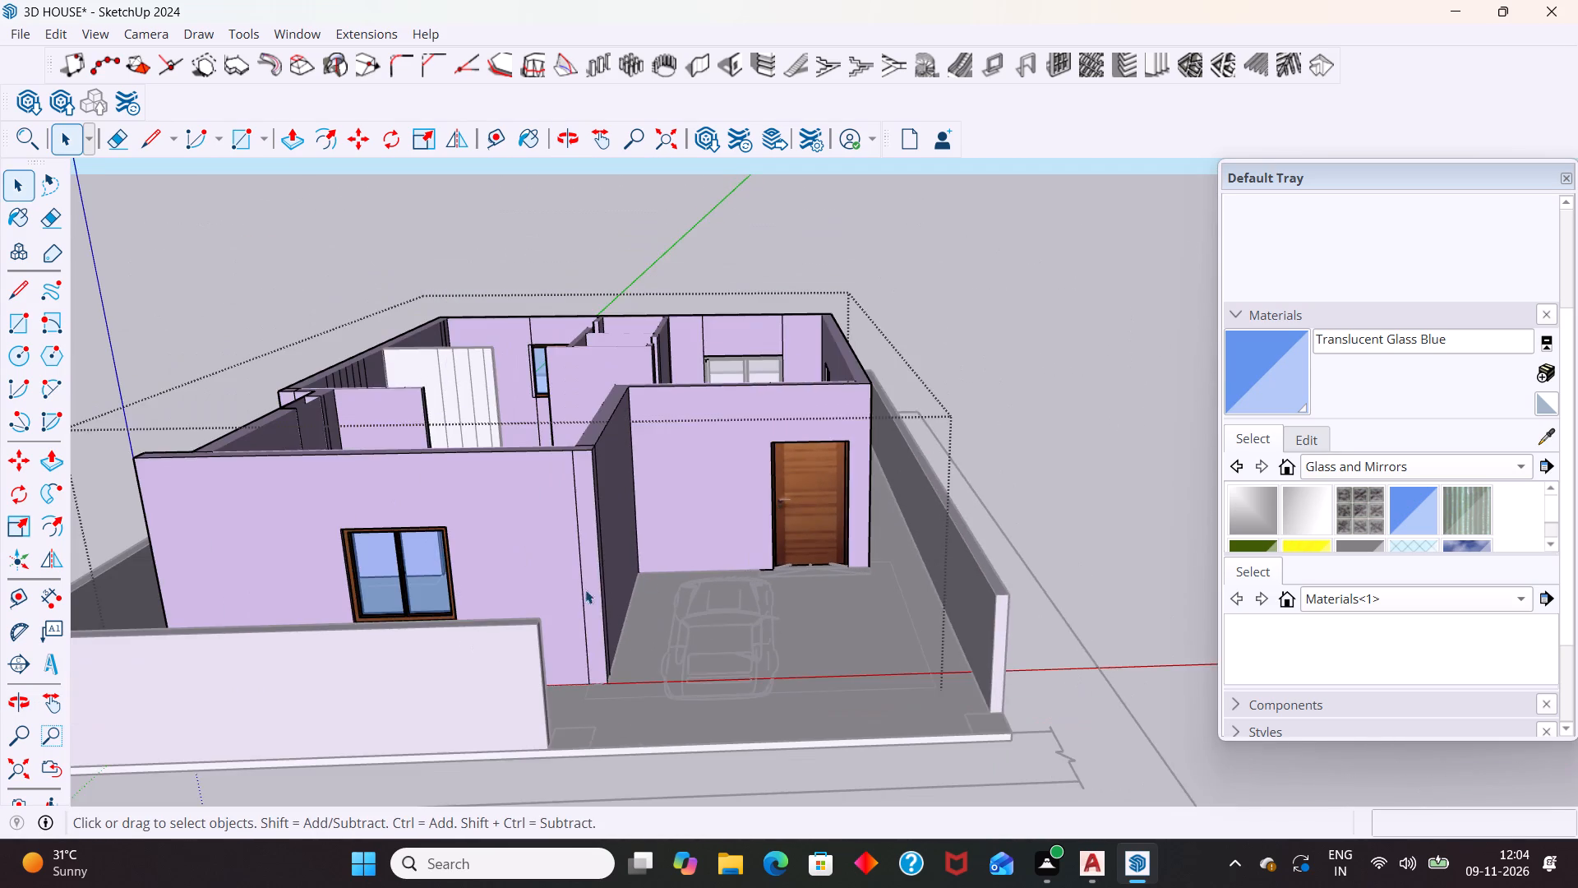
{"action": "middle_click_drag", "start_coordinate": [598, 594], "coordinate": [682, 570]}
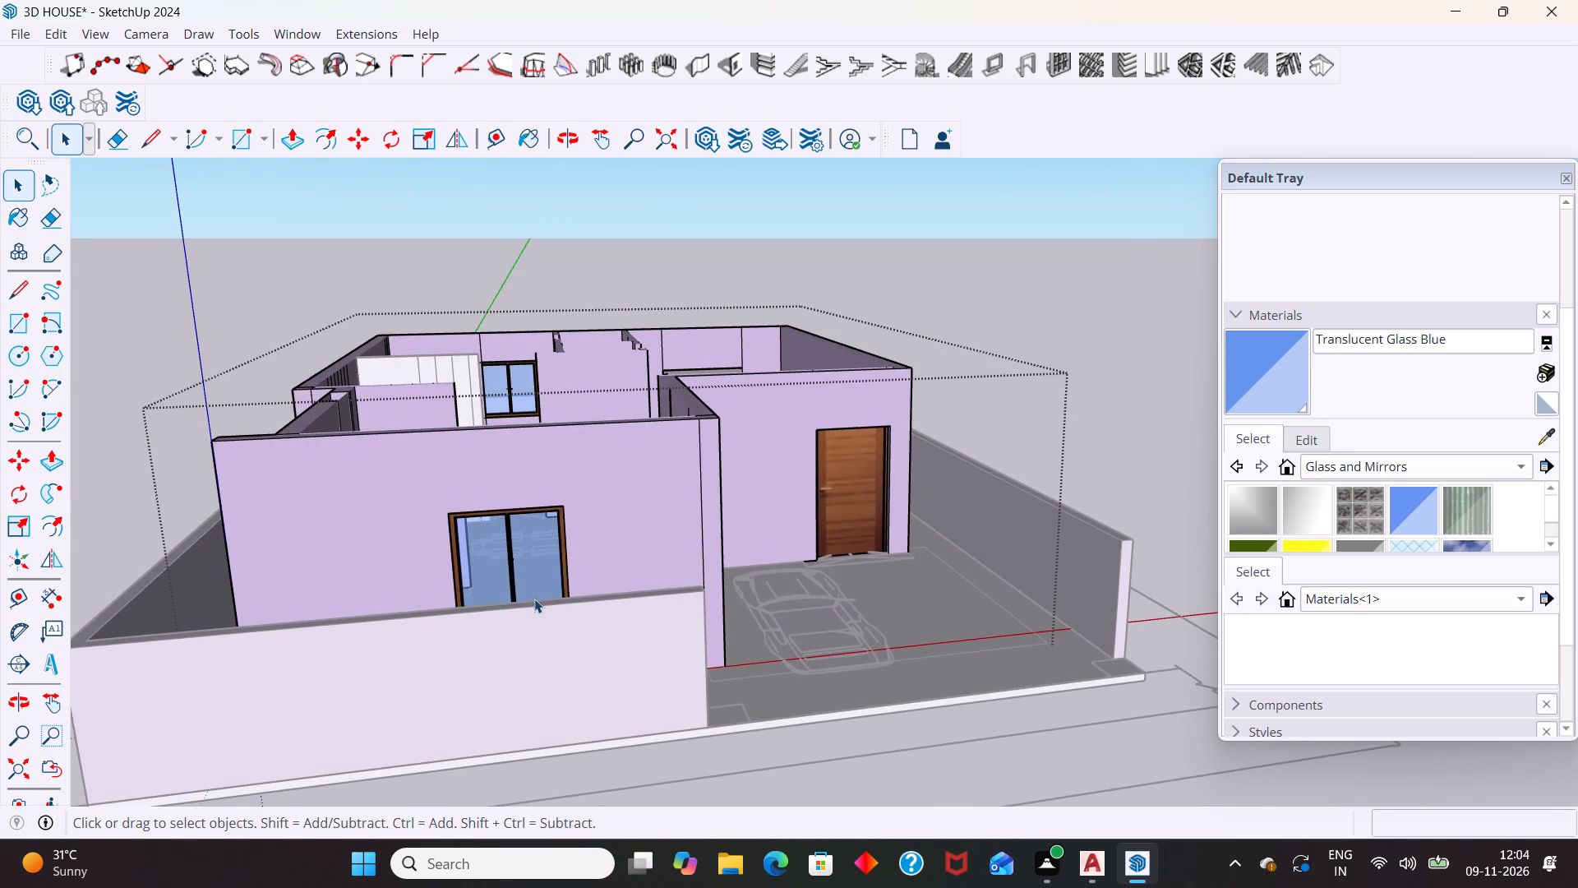
{"action": "middle_click_drag", "start_coordinate": [538, 601], "coordinate": [763, 630]}
{"action": "middle_click_drag", "start_coordinate": [453, 602], "coordinate": [547, 633]}
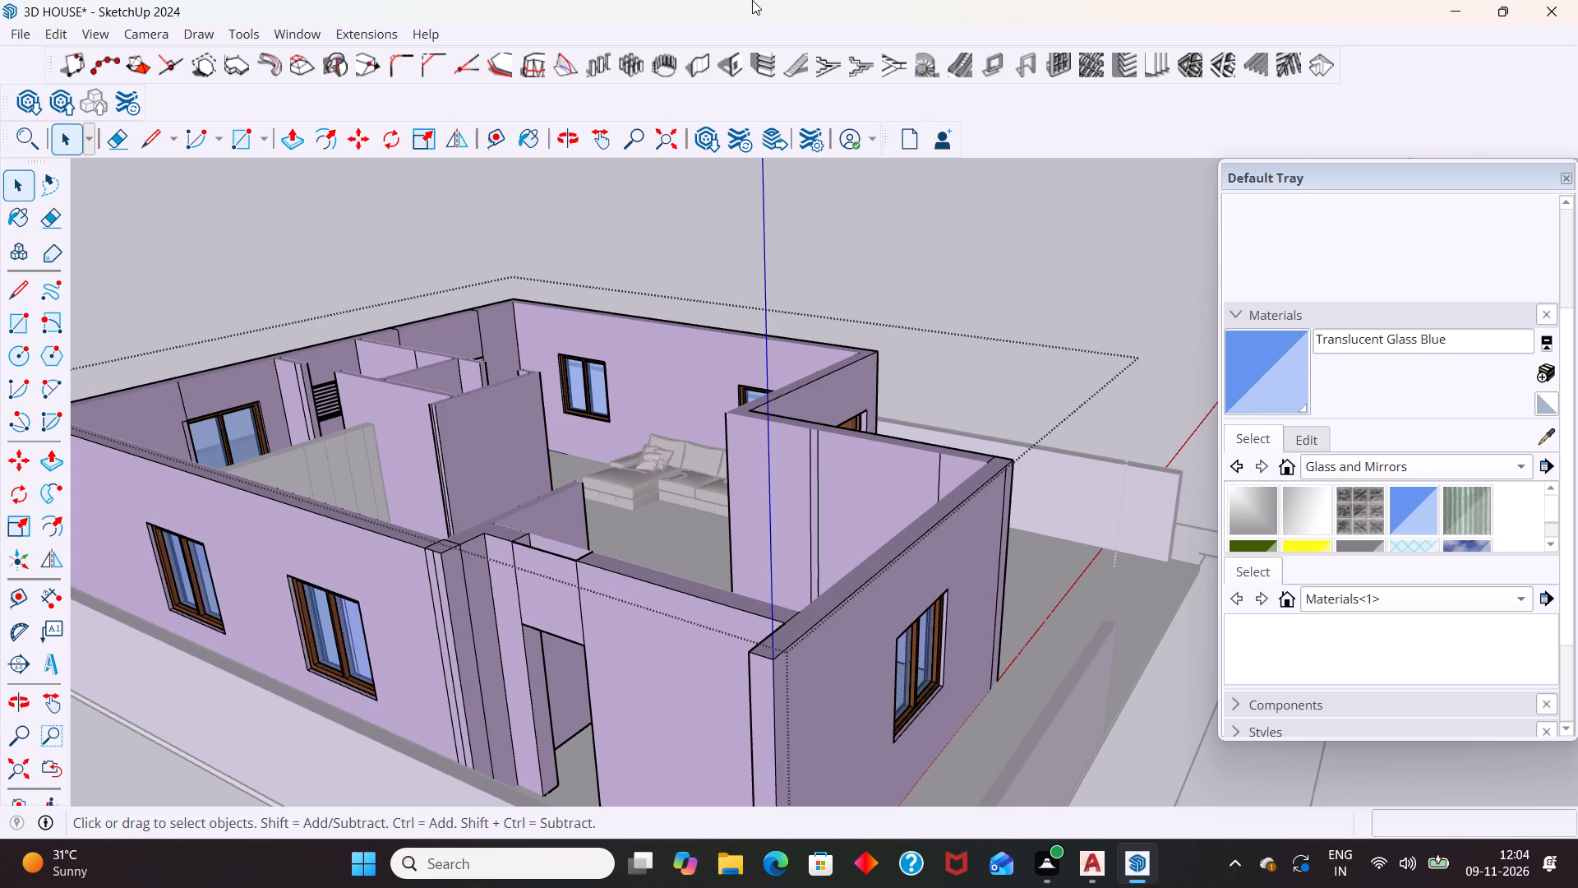
{"action": "scroll", "coordinate": [685, 10], "scroll_direction": "down", "scroll_amount": 5}
{"action": "scroll", "coordinate": [444, 298], "scroll_direction": "down", "scroll_amount": 4}
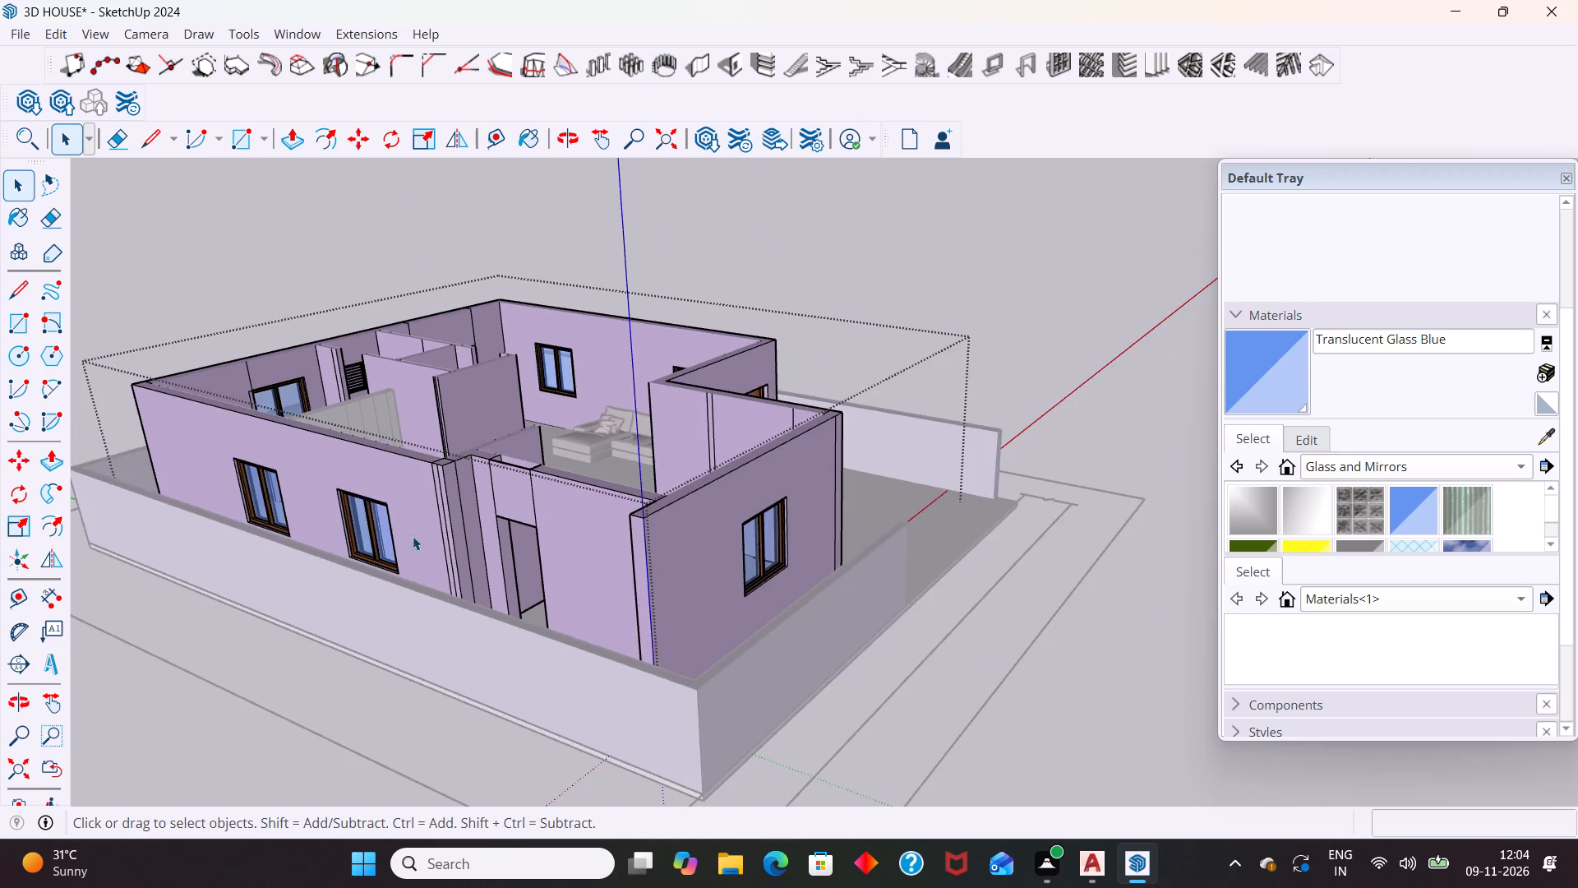
{"action": "middle_click_drag", "start_coordinate": [413, 538], "coordinate": [519, 588]}
{"action": "scroll", "coordinate": [559, 621], "scroll_direction": "up", "scroll_amount": 6}
{"action": "scroll", "coordinate": [629, 284], "scroll_direction": "down", "scroll_amount": 5}
{"action": "middle_click_drag", "start_coordinate": [476, 615], "coordinate": [488, 735]}
{"action": "scroll", "coordinate": [608, 726], "scroll_direction": "up", "scroll_amount": 5}
{"action": "middle_click_drag", "start_coordinate": [701, 697], "coordinate": [833, 681]}
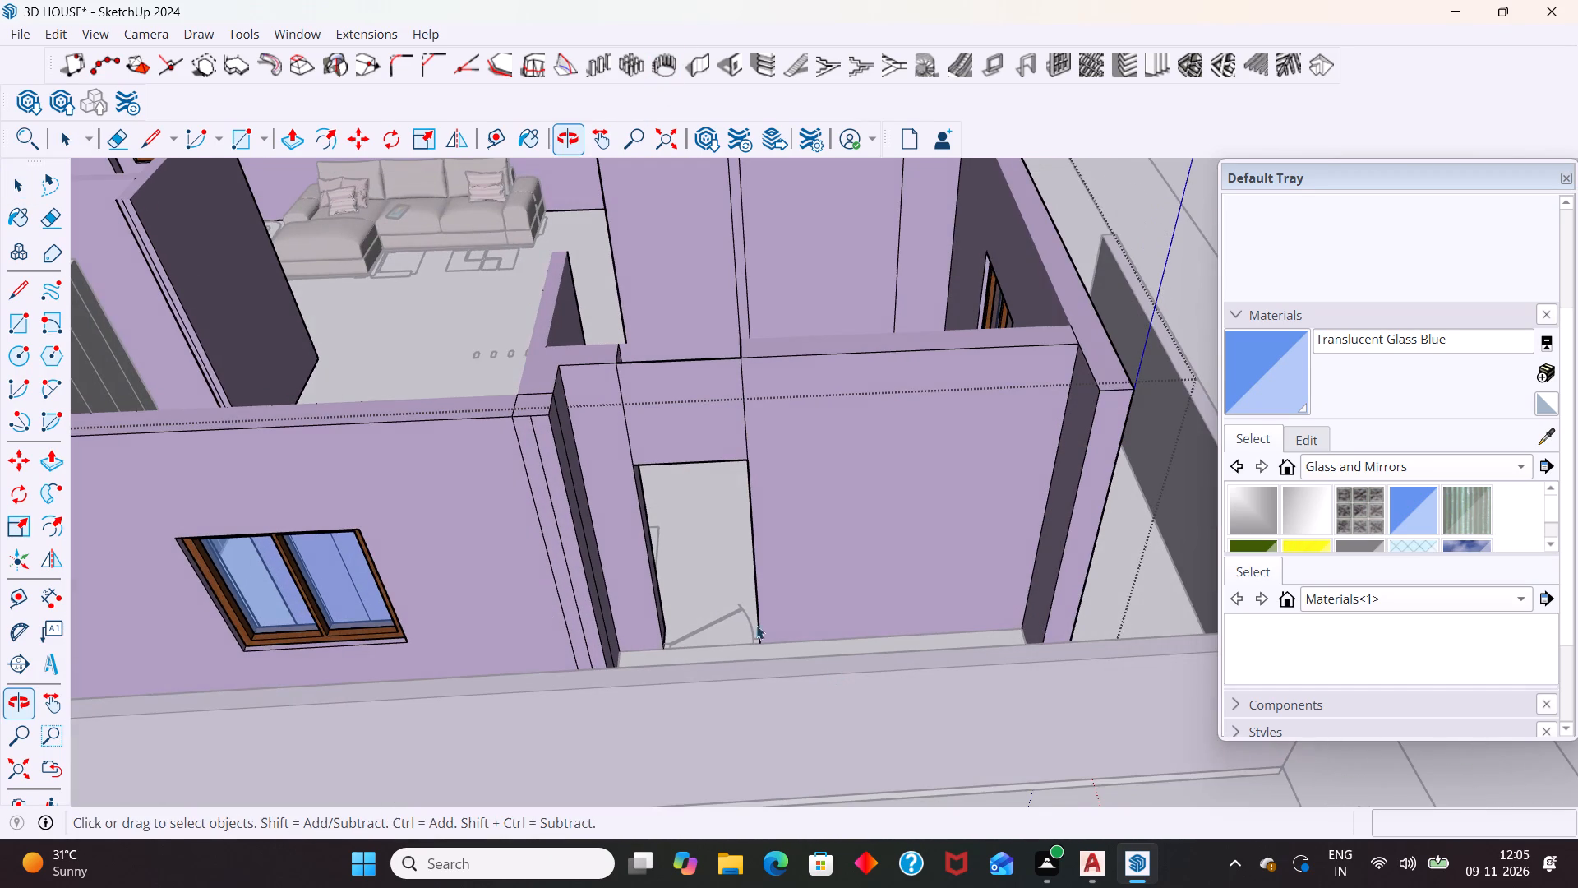
{"action": "middle_click_drag", "start_coordinate": [685, 615], "coordinate": [736, 651]}
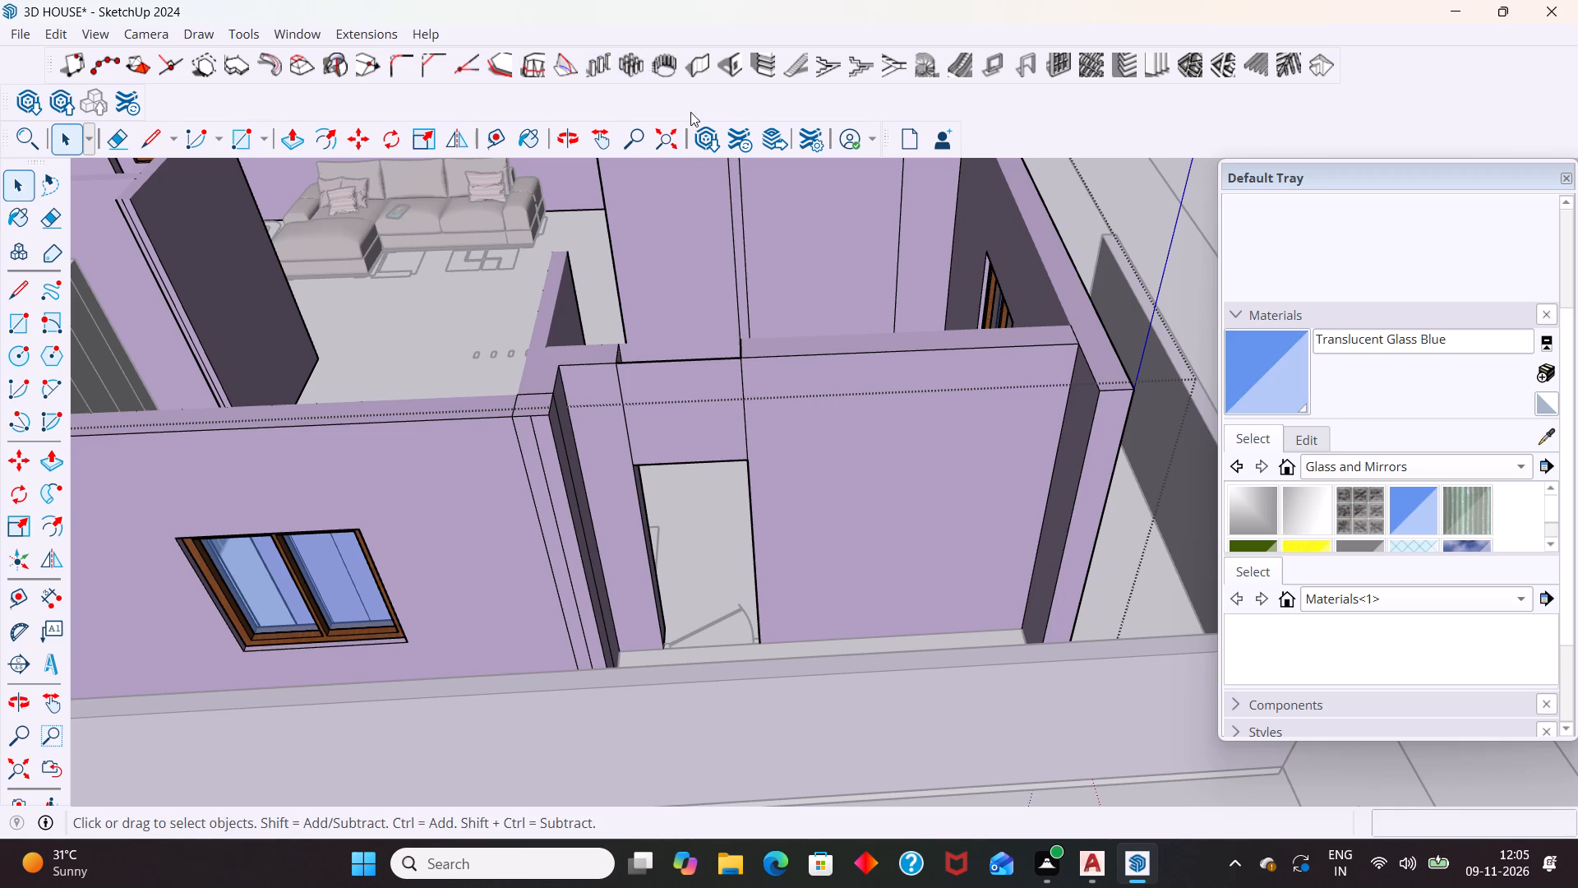
Reopen the 3D Warehouse door results and try to download the "door 6 minimalis" model.
{"action": "left_click", "coordinate": [708, 144]}
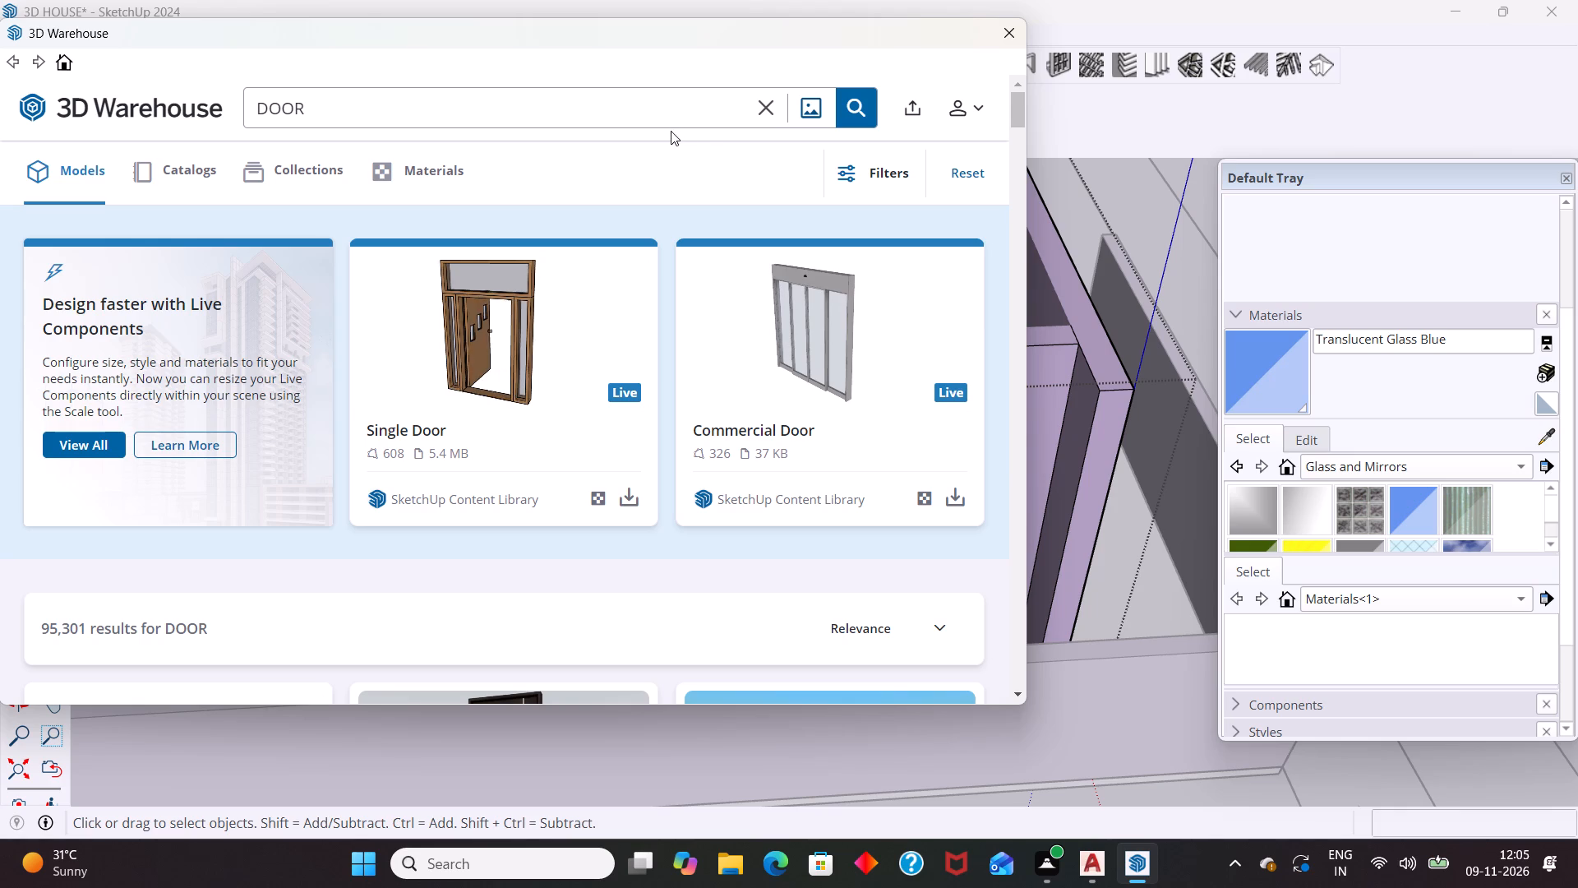
{"action": "scroll", "coordinate": [656, 254], "scroll_direction": "down", "scroll_amount": 4}
{"action": "scroll", "coordinate": [630, 354], "scroll_direction": "down", "scroll_amount": 1}
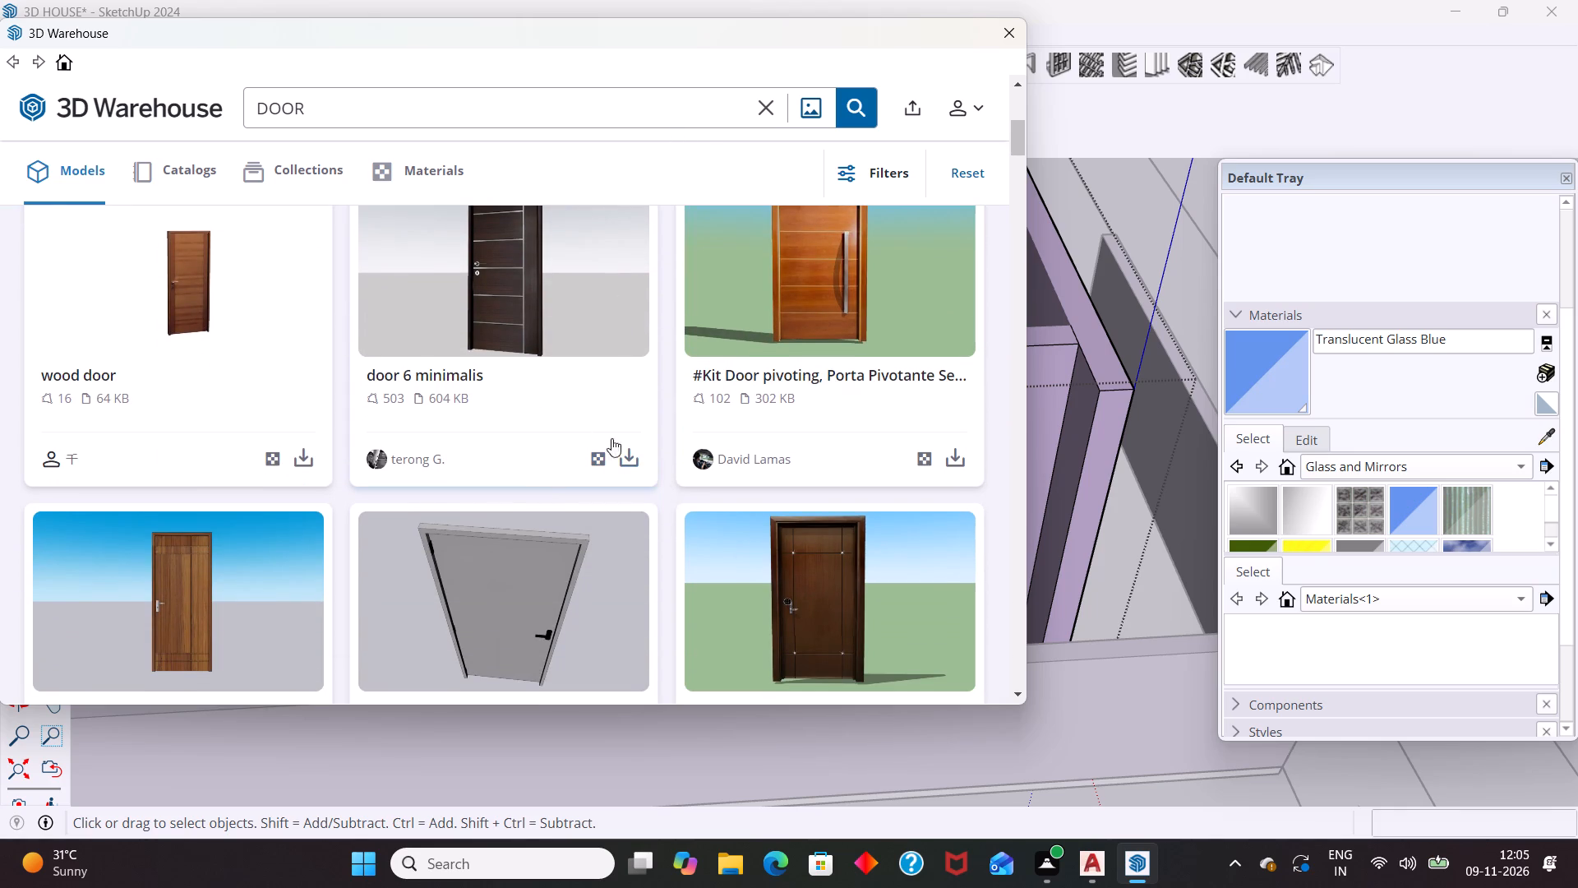
{"action": "left_click", "coordinate": [625, 459]}
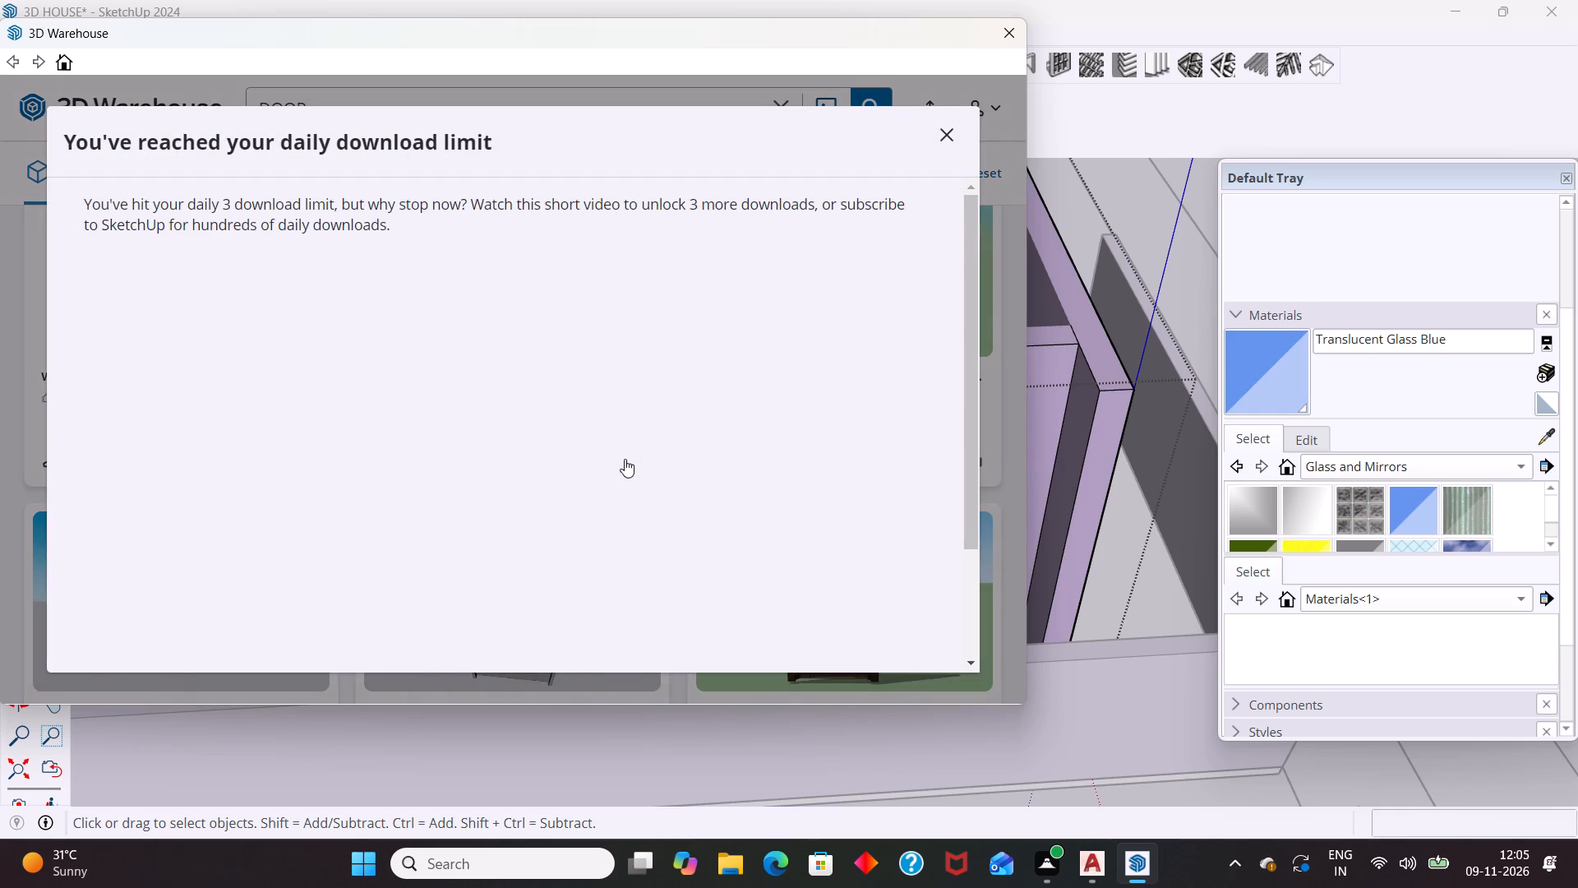
Complete the promotional video to unlock additional downloads and postpone the subscription offer.
{"action": "scroll", "coordinate": [628, 457], "scroll_direction": "down", "scroll_amount": 4}
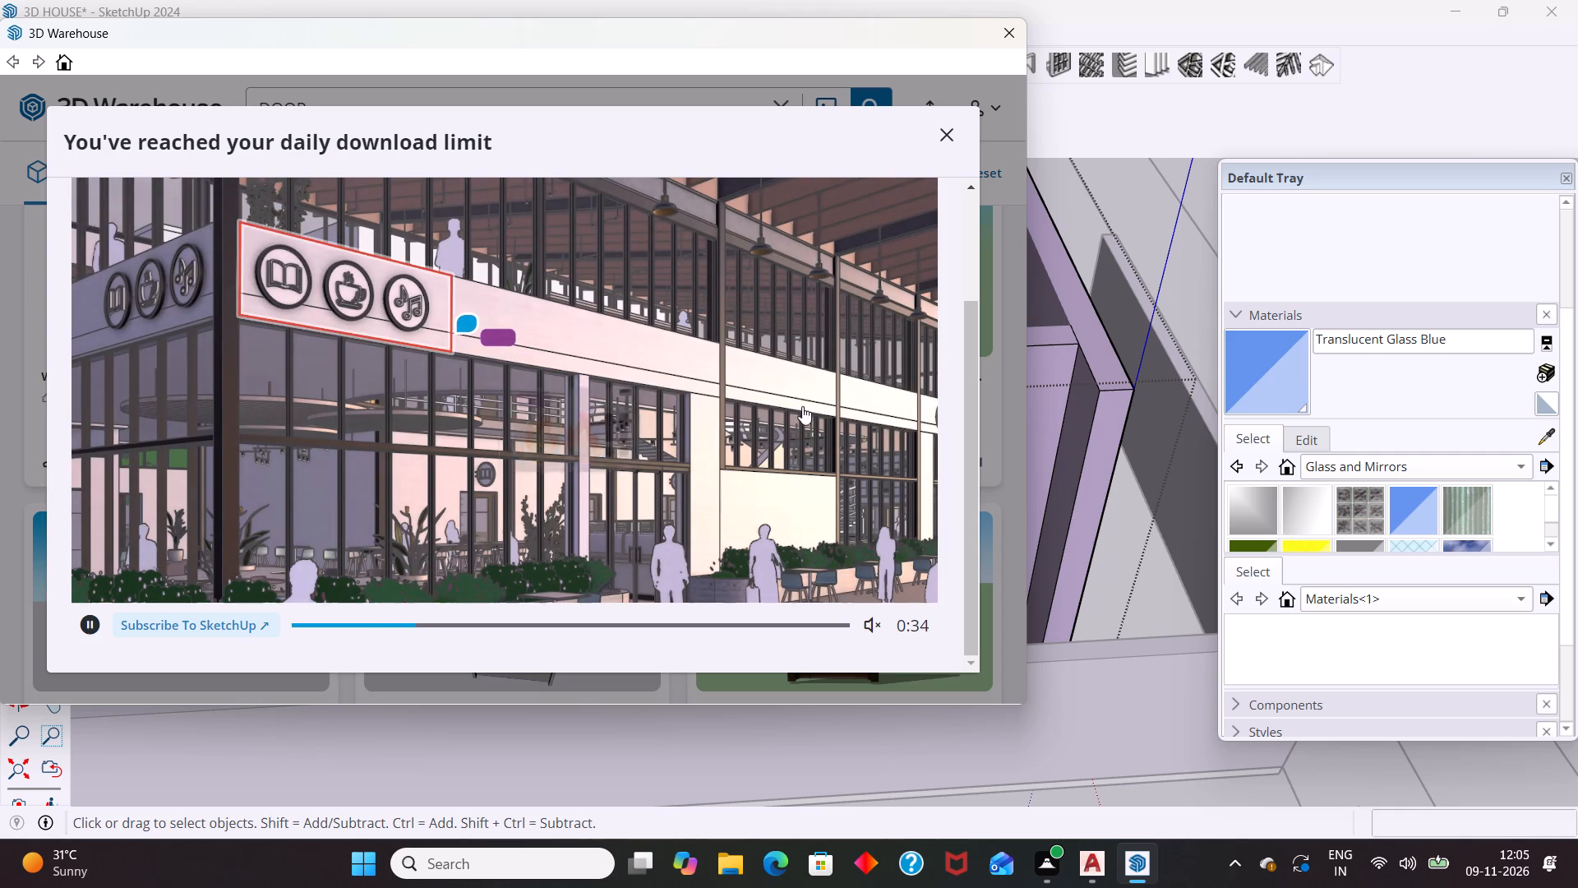
{"action": "scroll", "coordinate": [798, 428], "scroll_direction": "down", "scroll_amount": 5}
{"action": "left_click", "coordinate": [875, 562]}
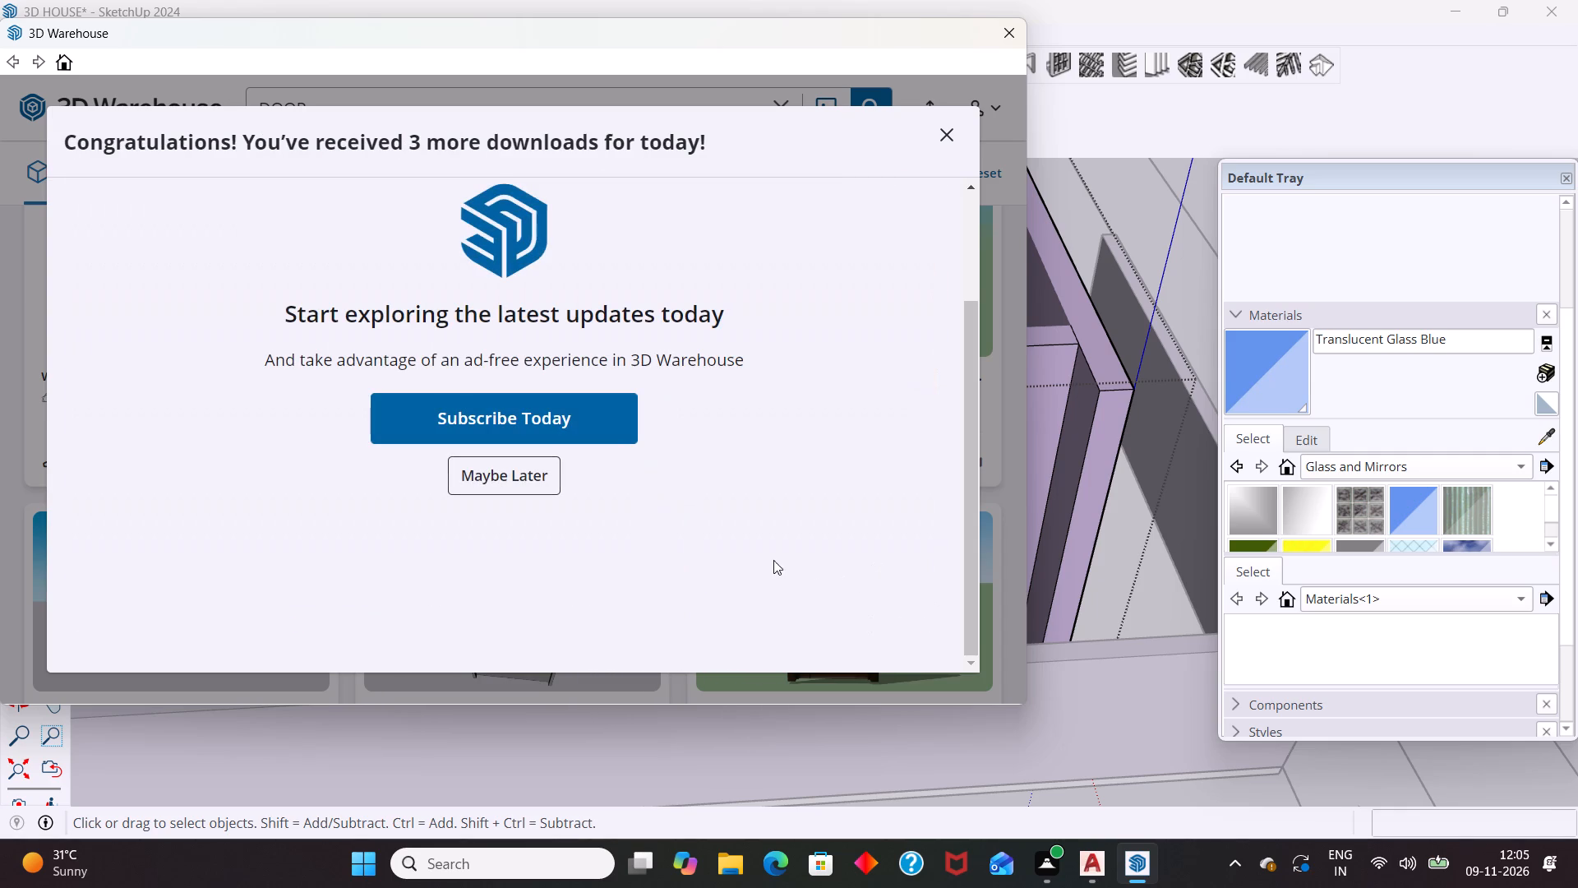
{"action": "left_click", "coordinate": [519, 481]}
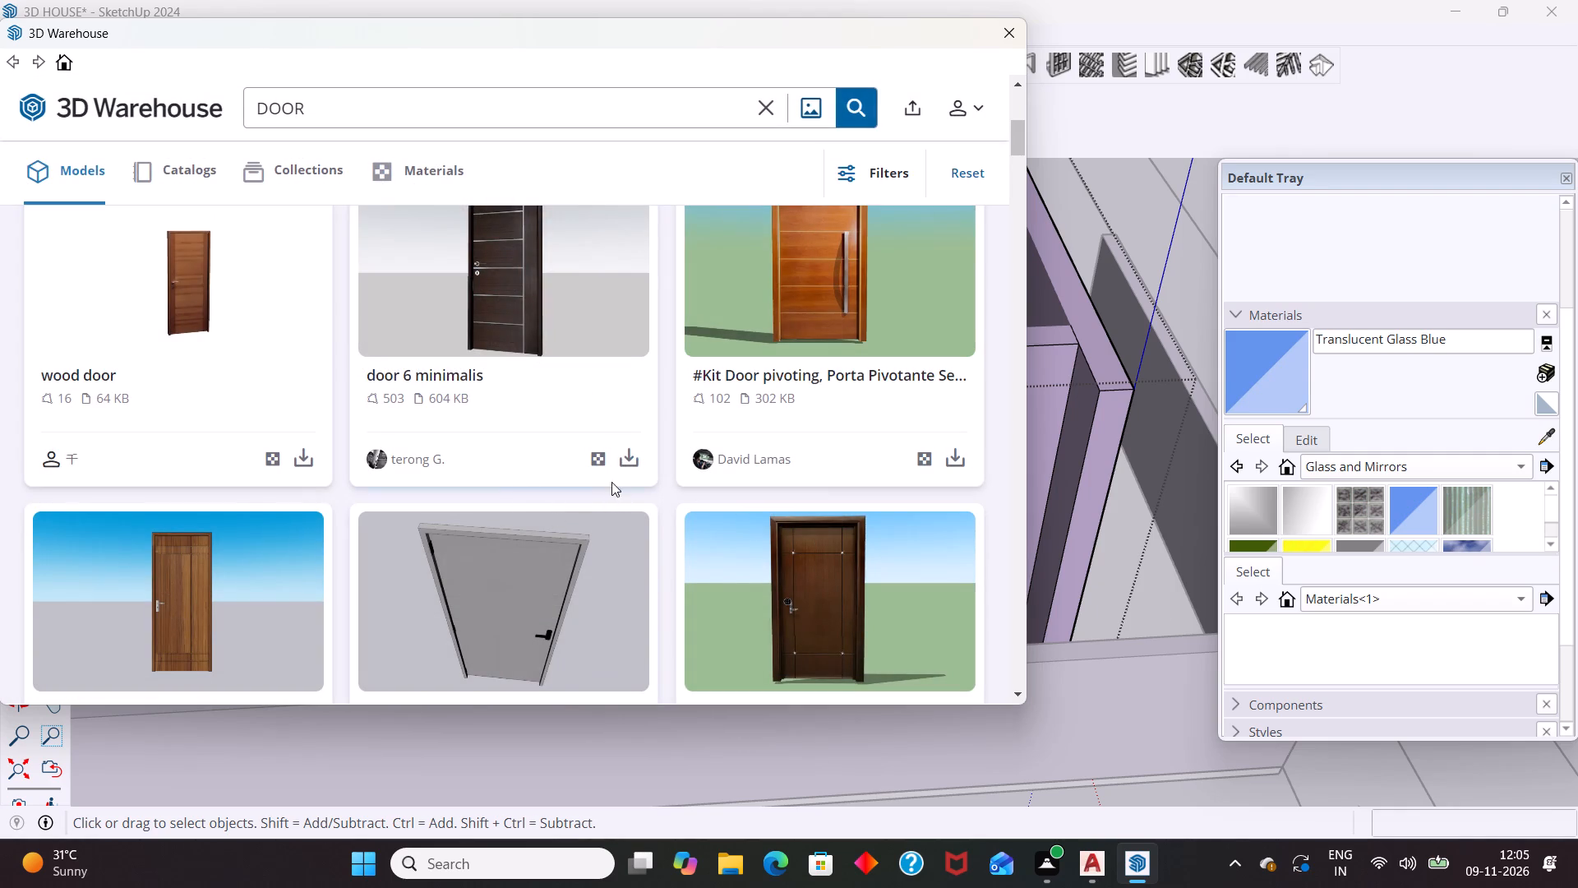
Download "door 6 minimalis" directly into the model and place it in front of the empty doorway.
{"action": "left_click", "coordinate": [625, 455]}
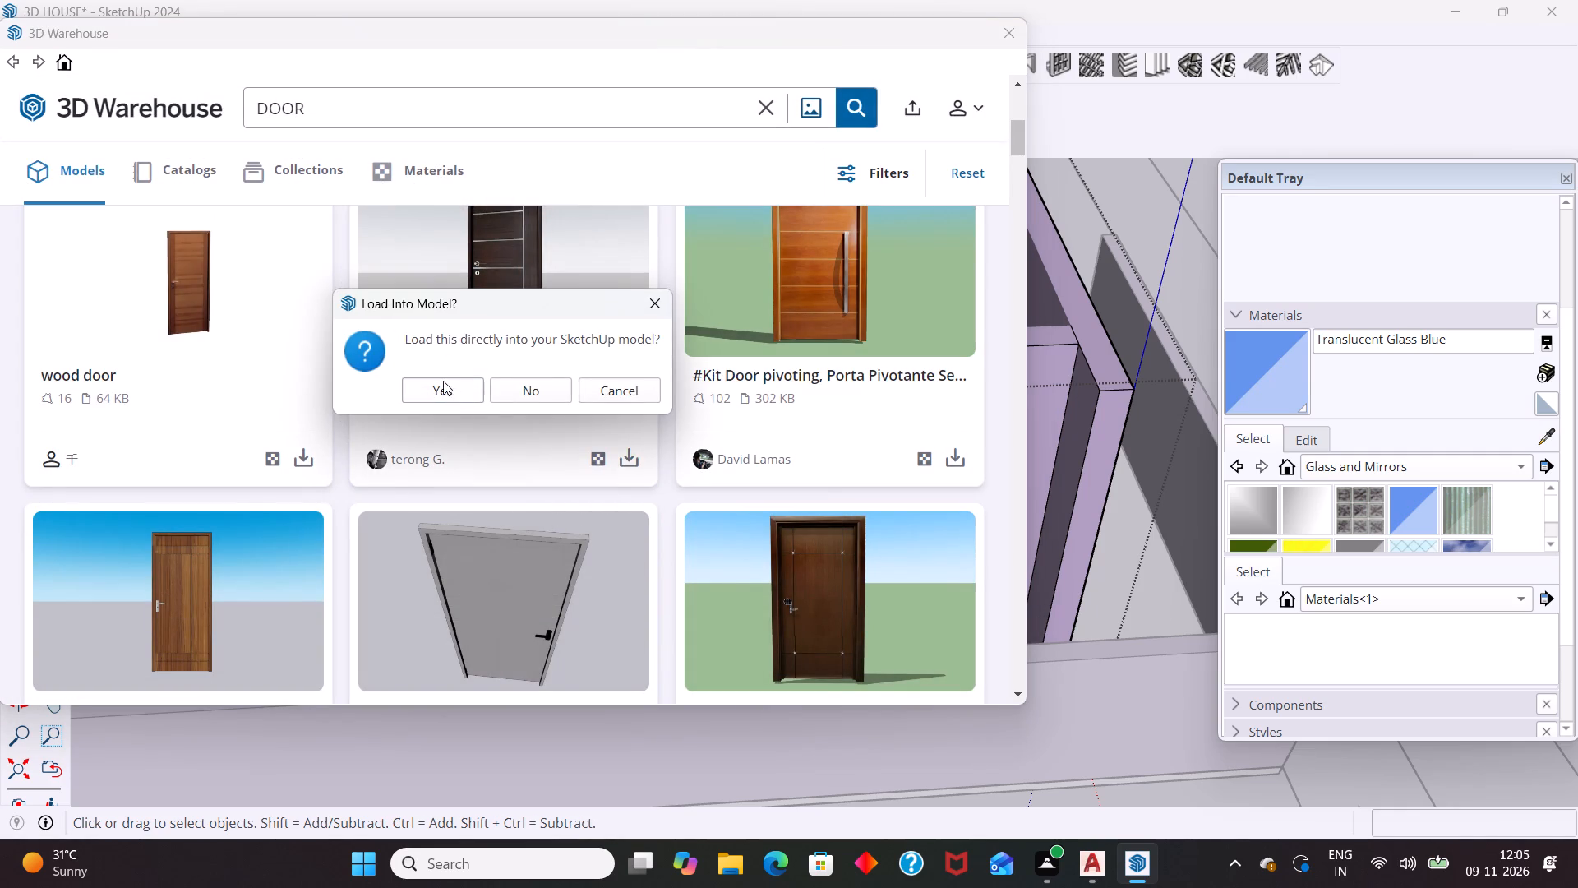
{"action": "left_click", "coordinate": [443, 381]}
{"action": "scroll", "coordinate": [695, 629], "scroll_direction": "up", "scroll_amount": 5}
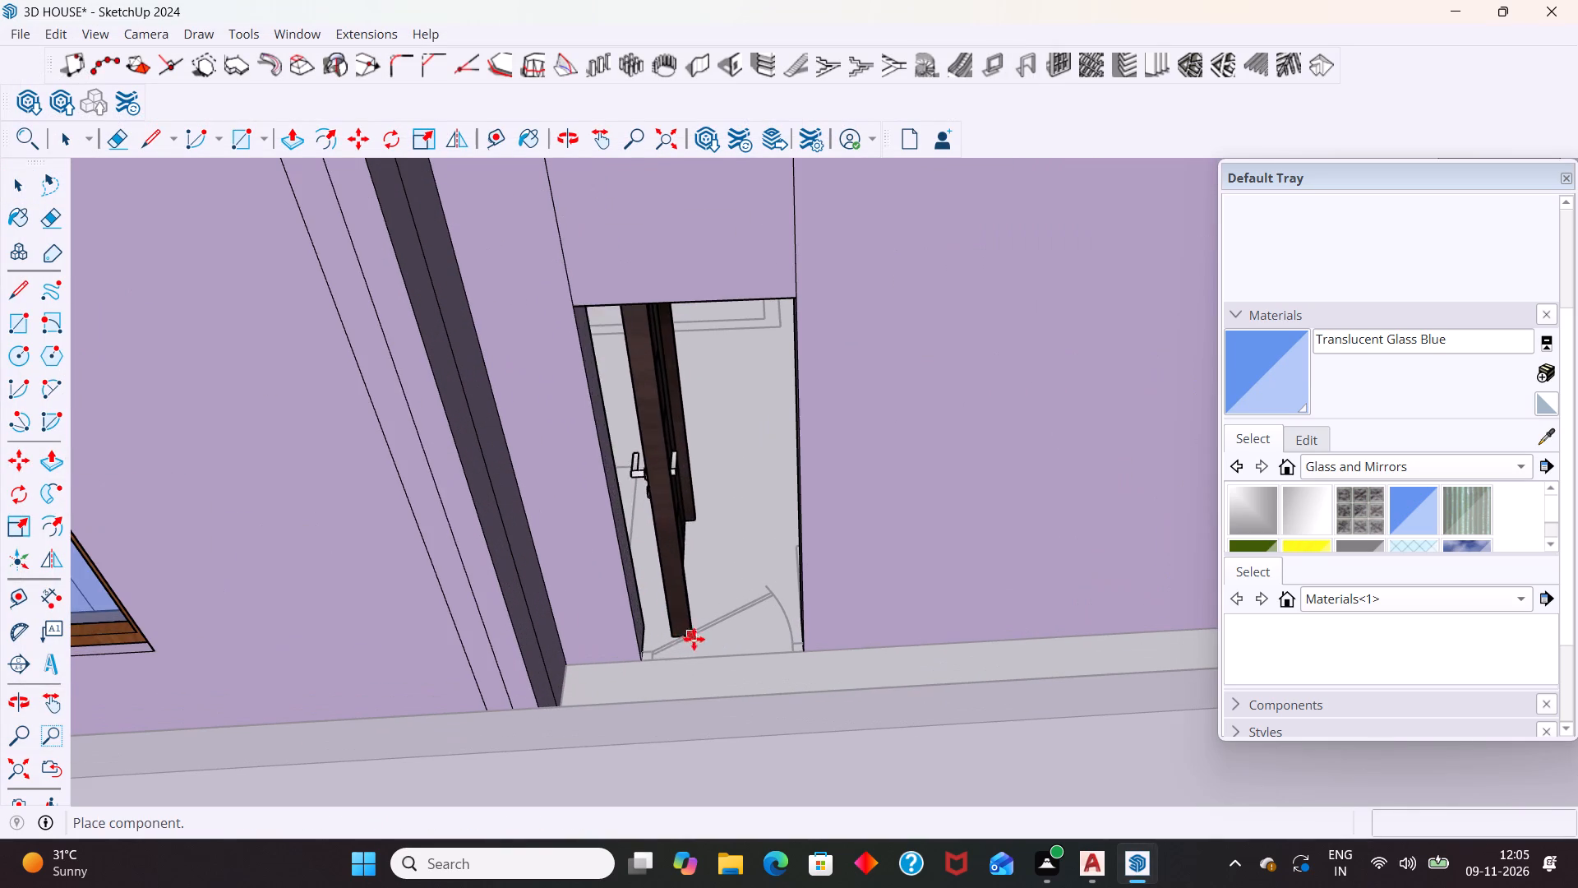
{"action": "left_click", "coordinate": [770, 710]}
Rotate the new door 90 degrees about the vertical axis around its bottom corner, parallel to the doorway wall.
{"action": "middle_click_drag", "start_coordinate": [710, 682], "coordinate": [754, 687]}
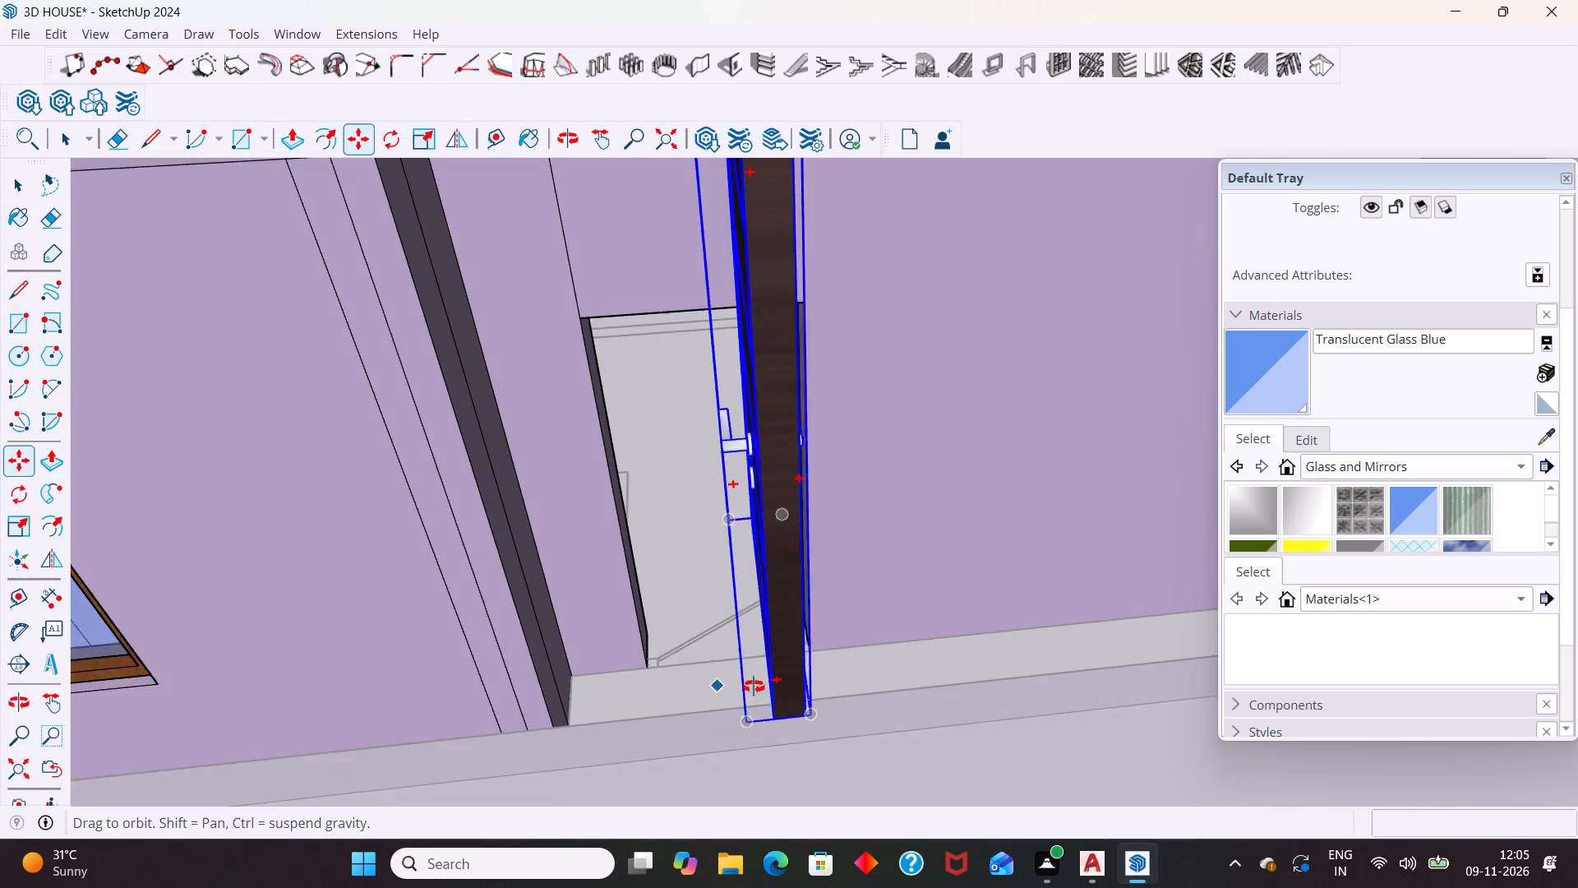
{"action": "middle_click_drag", "start_coordinate": [754, 687], "coordinate": [798, 670]}
{"action": "middle_click_drag", "start_coordinate": [868, 696], "coordinate": [616, 673]}
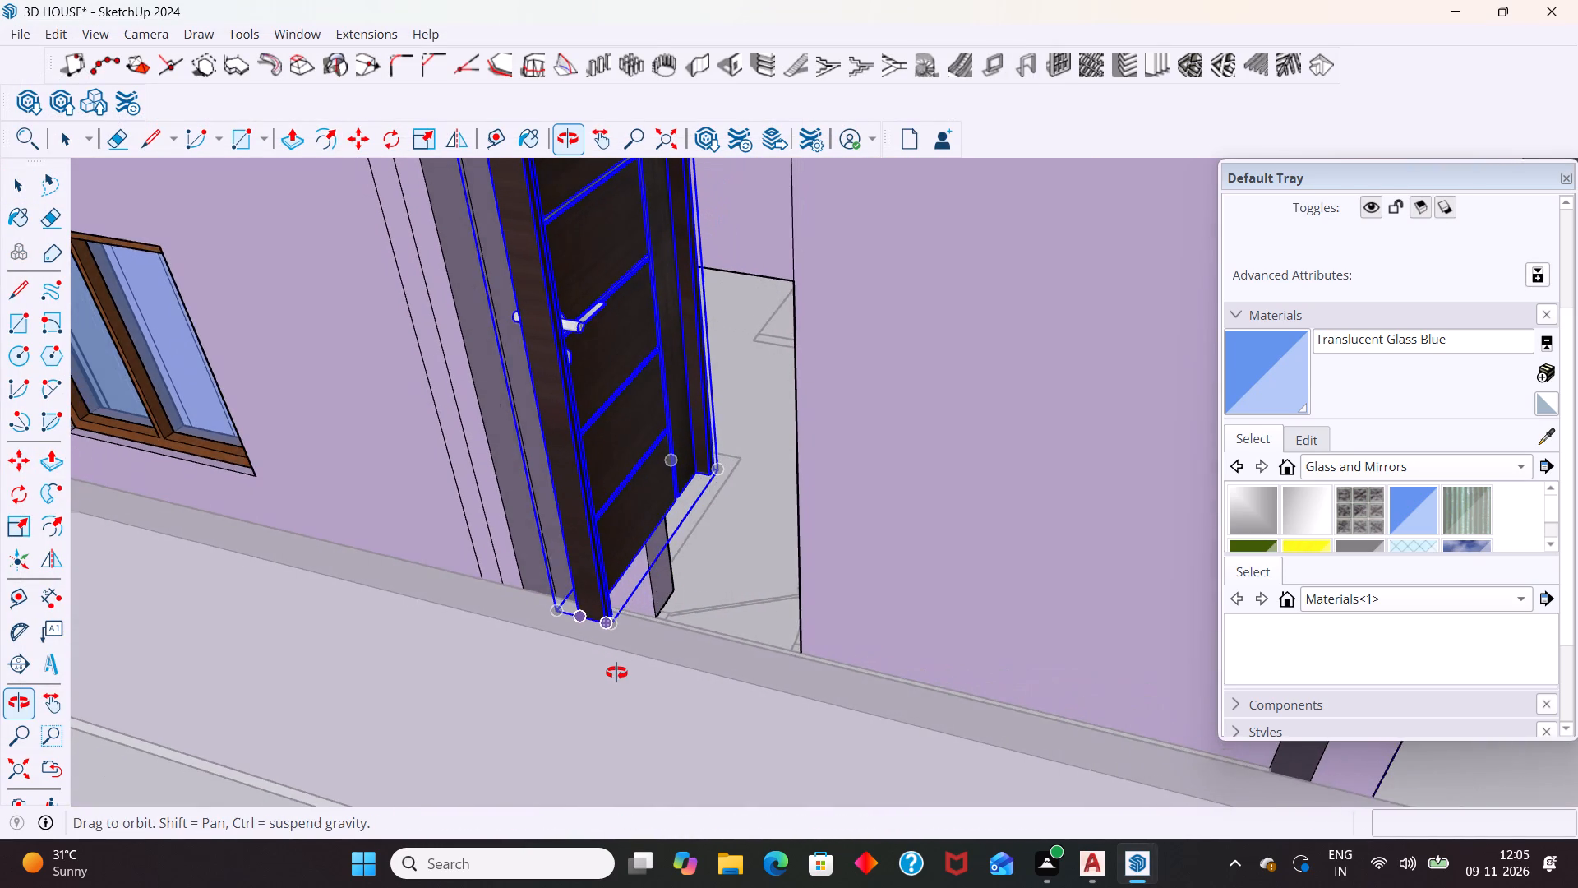
{"action": "middle_click_drag", "start_coordinate": [616, 673], "coordinate": [551, 647]}
{"action": "scroll", "coordinate": [557, 624], "scroll_direction": "down", "scroll_amount": 4}
{"action": "middle_click_drag", "start_coordinate": [673, 617], "coordinate": [642, 648]}
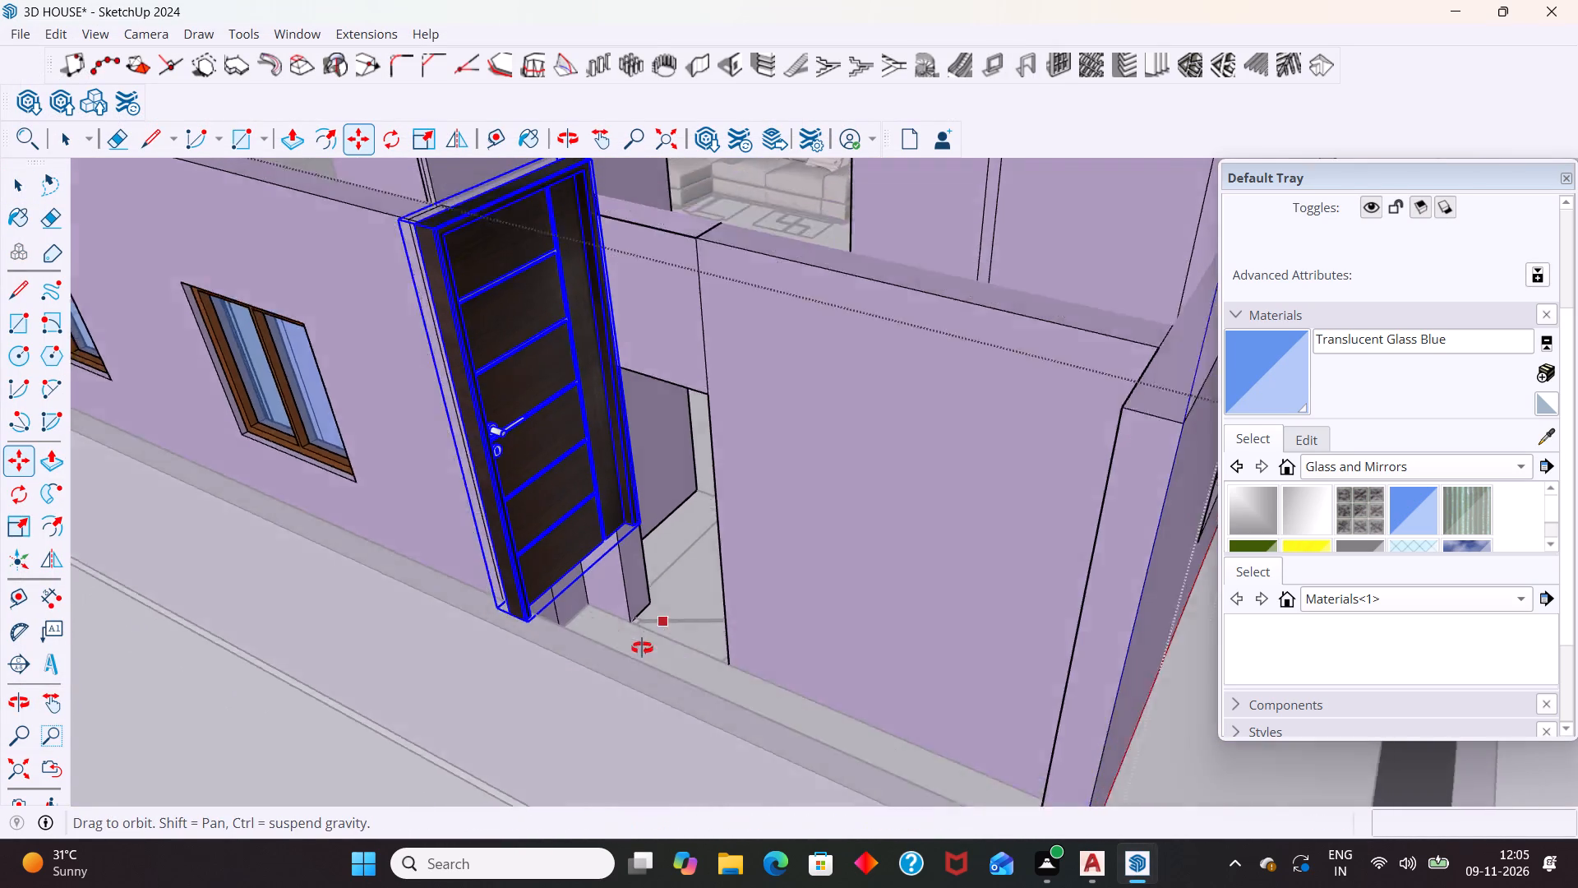
{"action": "middle_click_drag", "start_coordinate": [642, 648], "coordinate": [594, 665]}
{"action": "scroll", "coordinate": [372, 580], "scroll_direction": "up", "scroll_amount": 4}
{"action": "middle_click_drag", "start_coordinate": [413, 647], "coordinate": [616, 677]}
{"action": "middle_click_drag", "start_coordinate": [453, 716], "coordinate": [705, 653]}
{"action": "scroll", "coordinate": [698, 660], "scroll_direction": "down", "scroll_amount": 1}
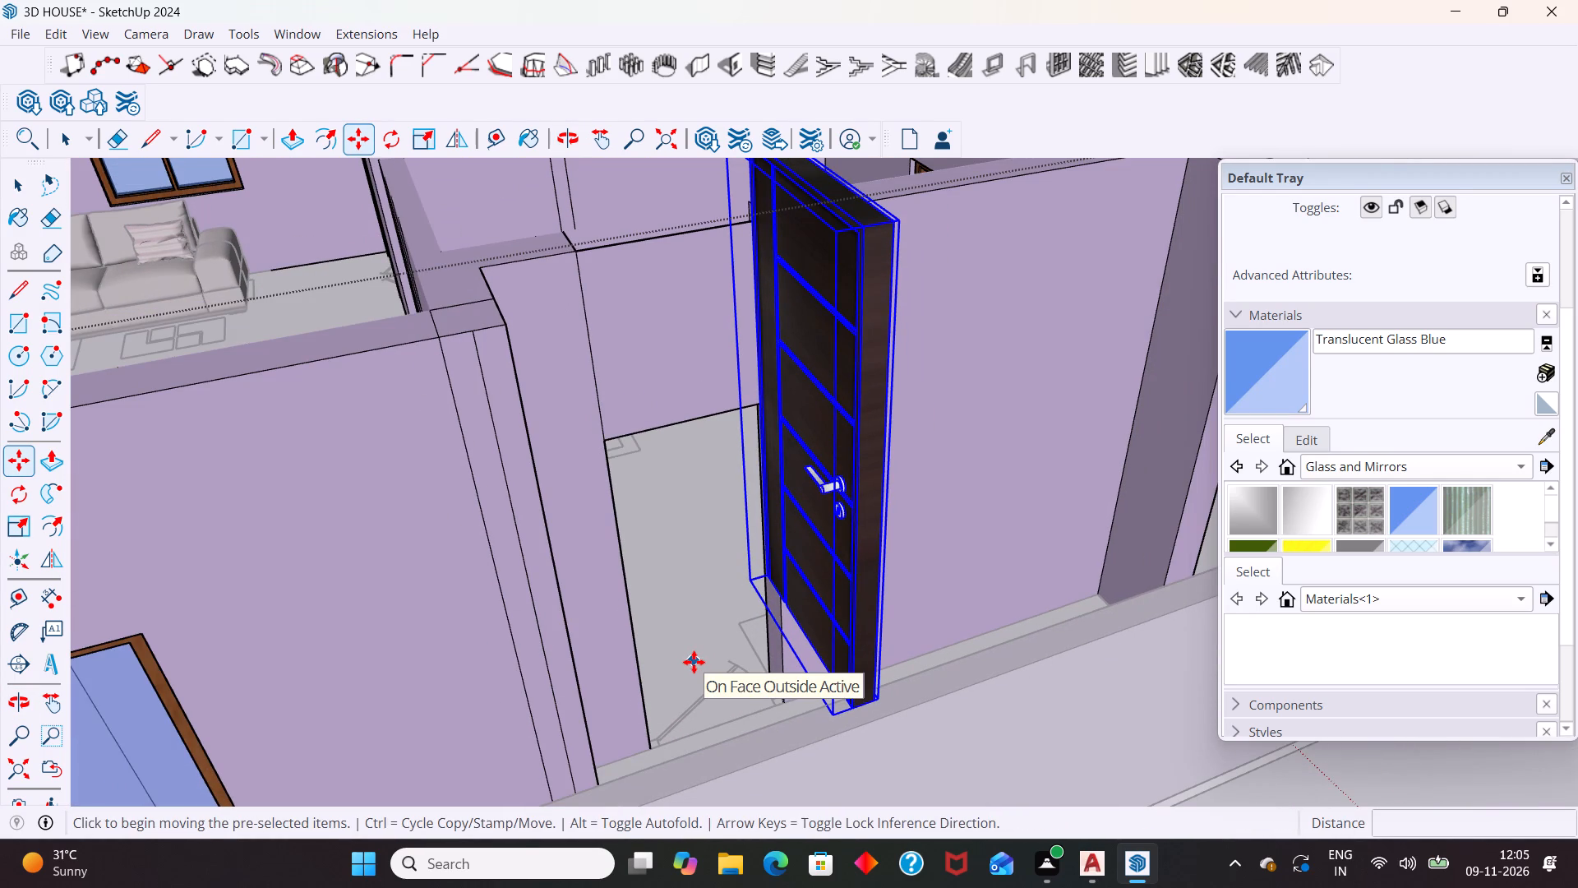
{"action": "key", "text": "q"}
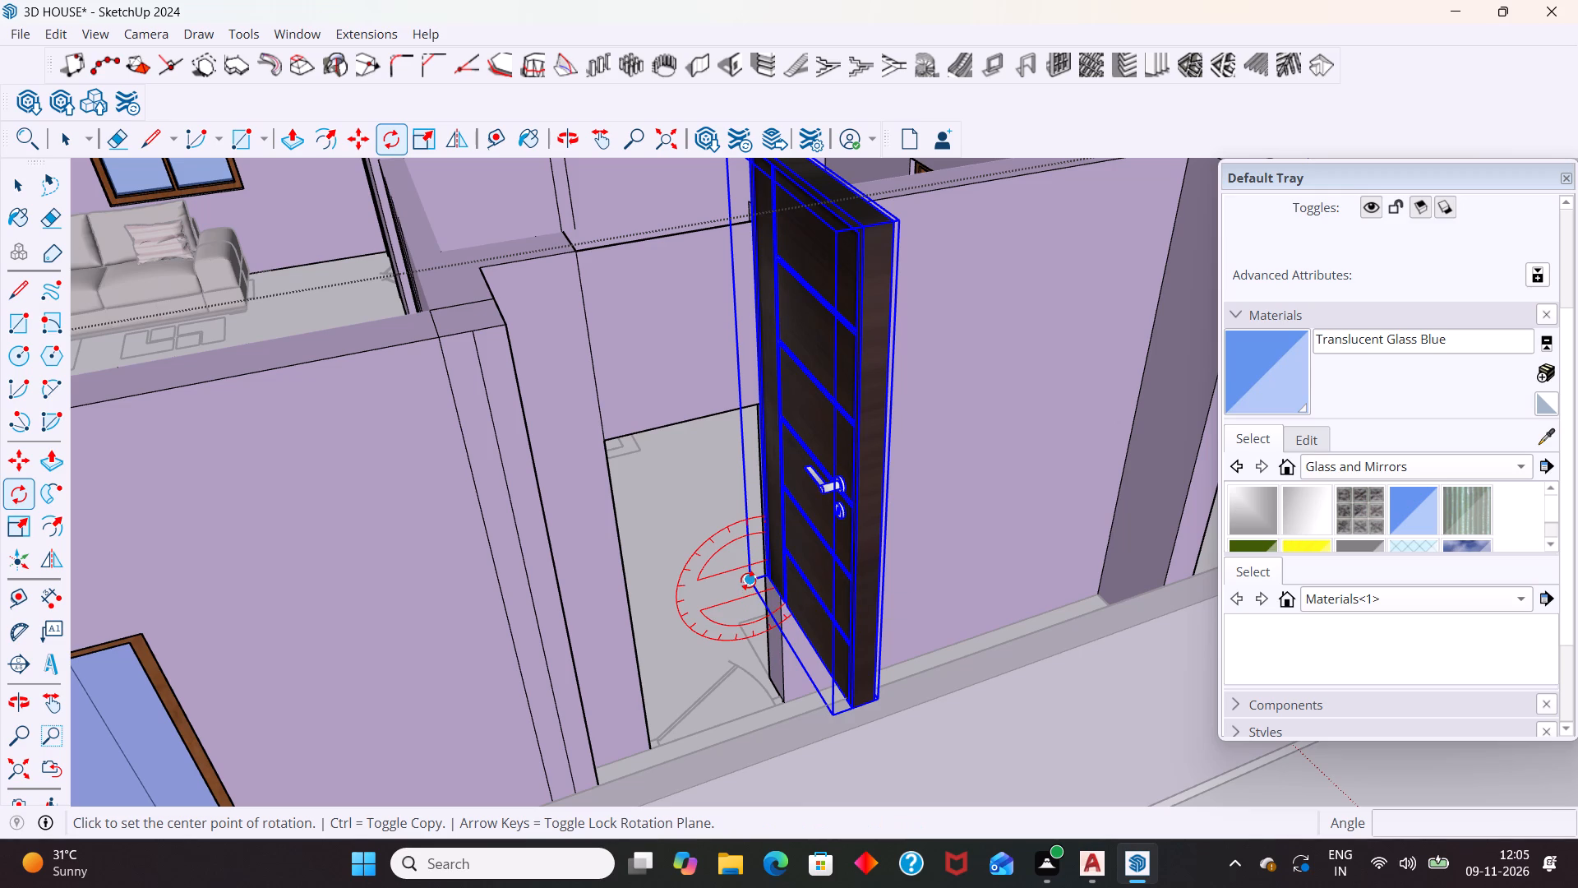
{"action": "key", "text": "Up"}
{"action": "left_click", "coordinate": [748, 581]}
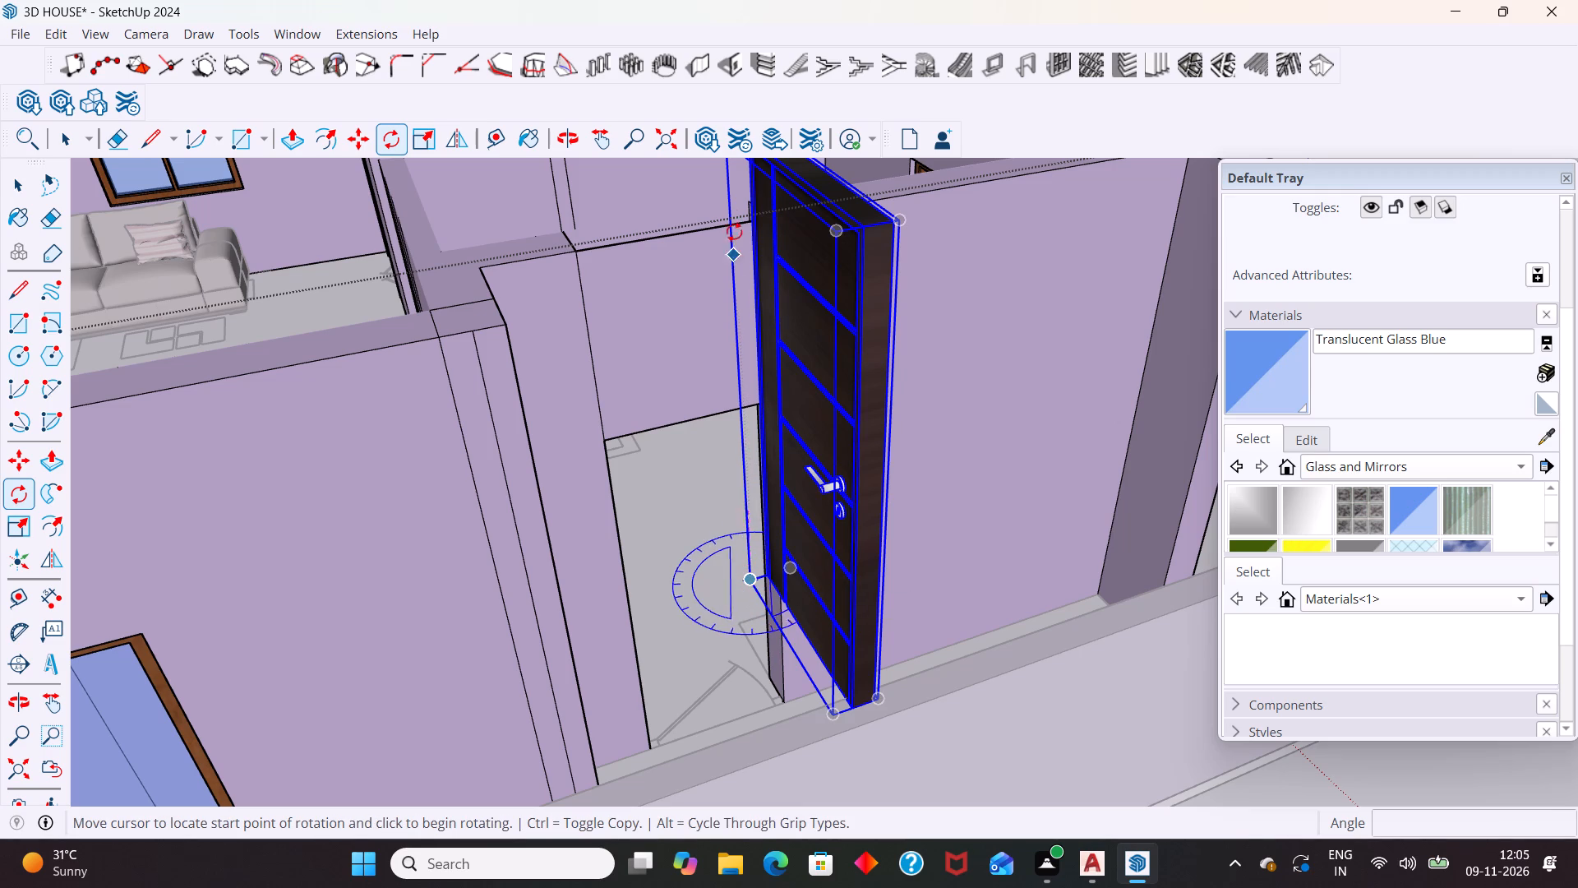
{"action": "left_click_drag", "start_coordinate": [851, 710], "coordinate": [860, 704]}
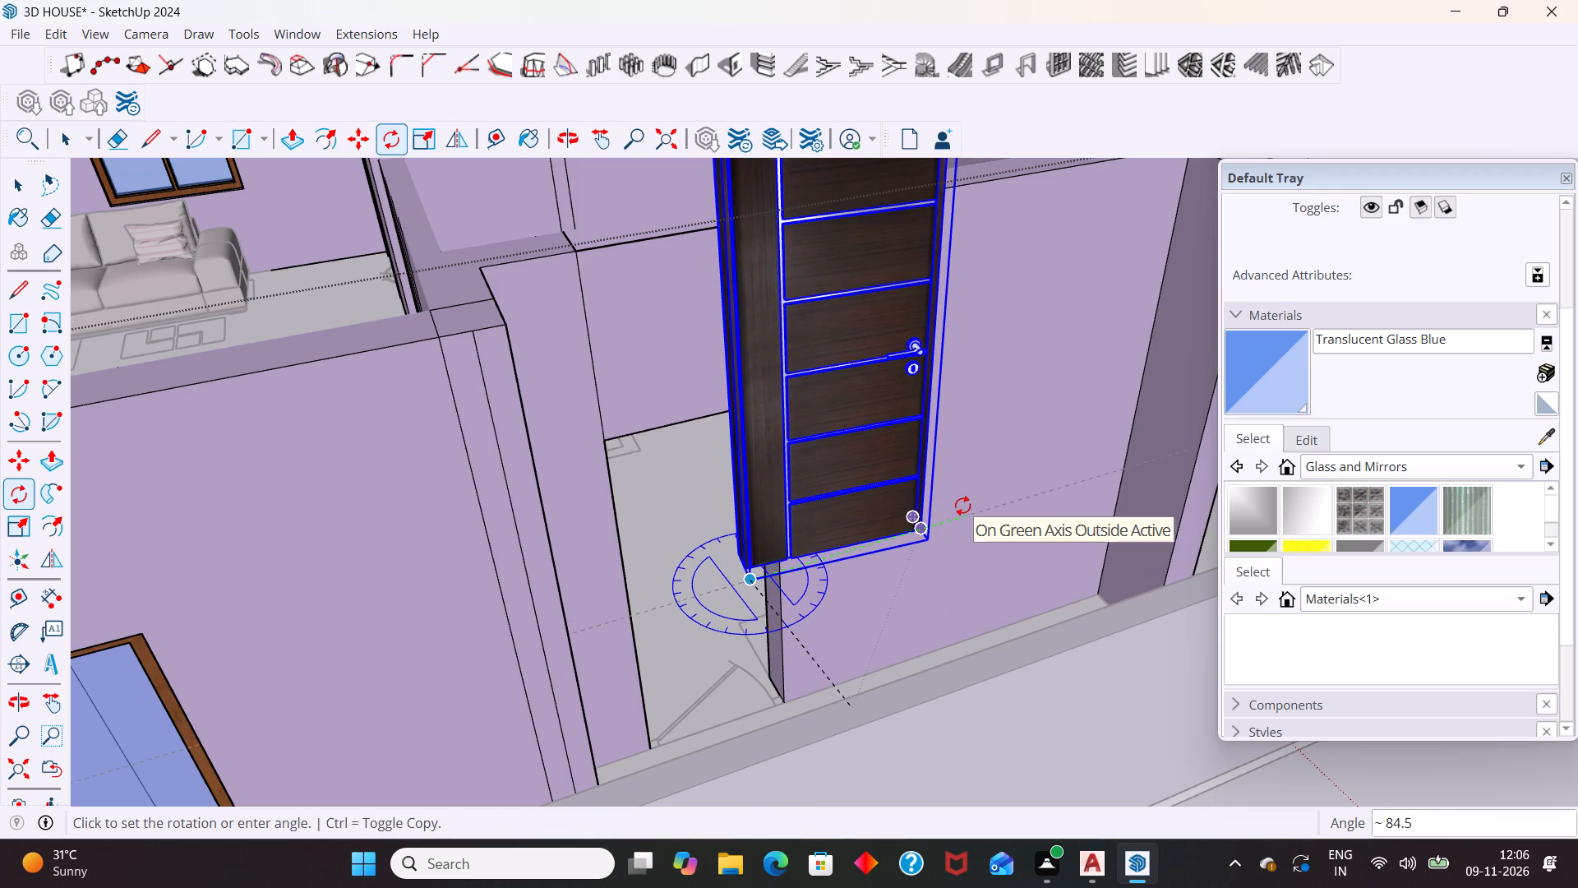
{"action": "type", "text": "90"}
{"action": "key", "text": "Return"}
{"action": "scroll", "coordinate": [794, 619], "scroll_direction": "down", "scroll_amount": 5}
{"action": "scroll", "coordinate": [702, 675], "scroll_direction": "down", "scroll_amount": 4}
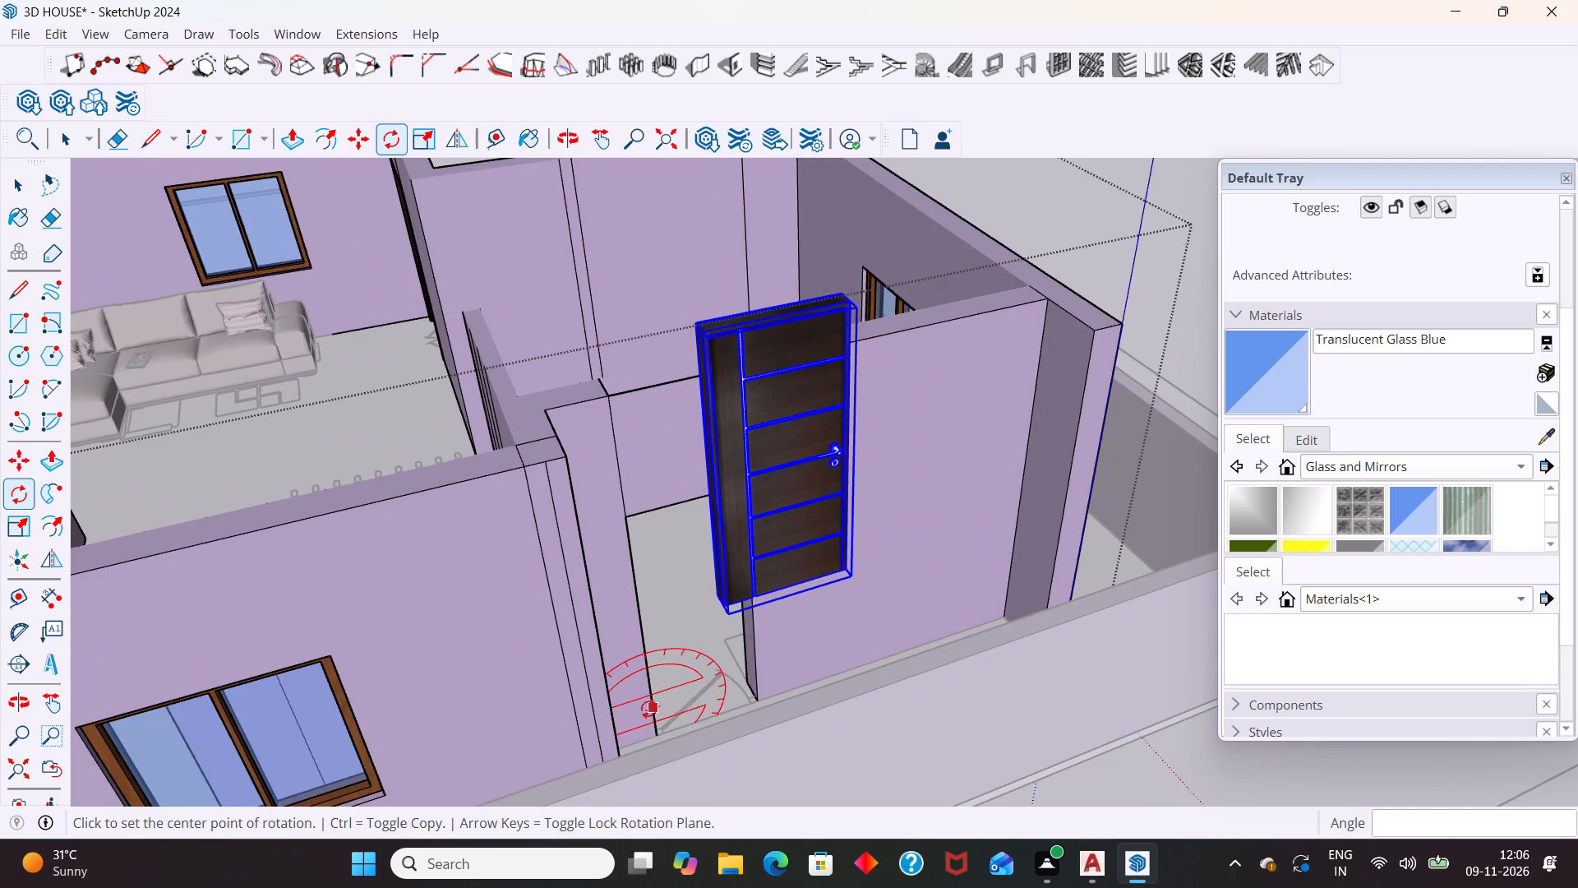
{"action": "key", "text": "space"}
Flip the door about its red plane to swap the handle to the opposite side.
{"action": "scroll", "coordinate": [791, 563], "scroll_direction": "up", "scroll_amount": 3}
{"action": "scroll", "coordinate": [748, 604], "scroll_direction": "down", "scroll_amount": 4}
{"action": "scroll", "coordinate": [737, 646], "scroll_direction": "up", "scroll_amount": 2}
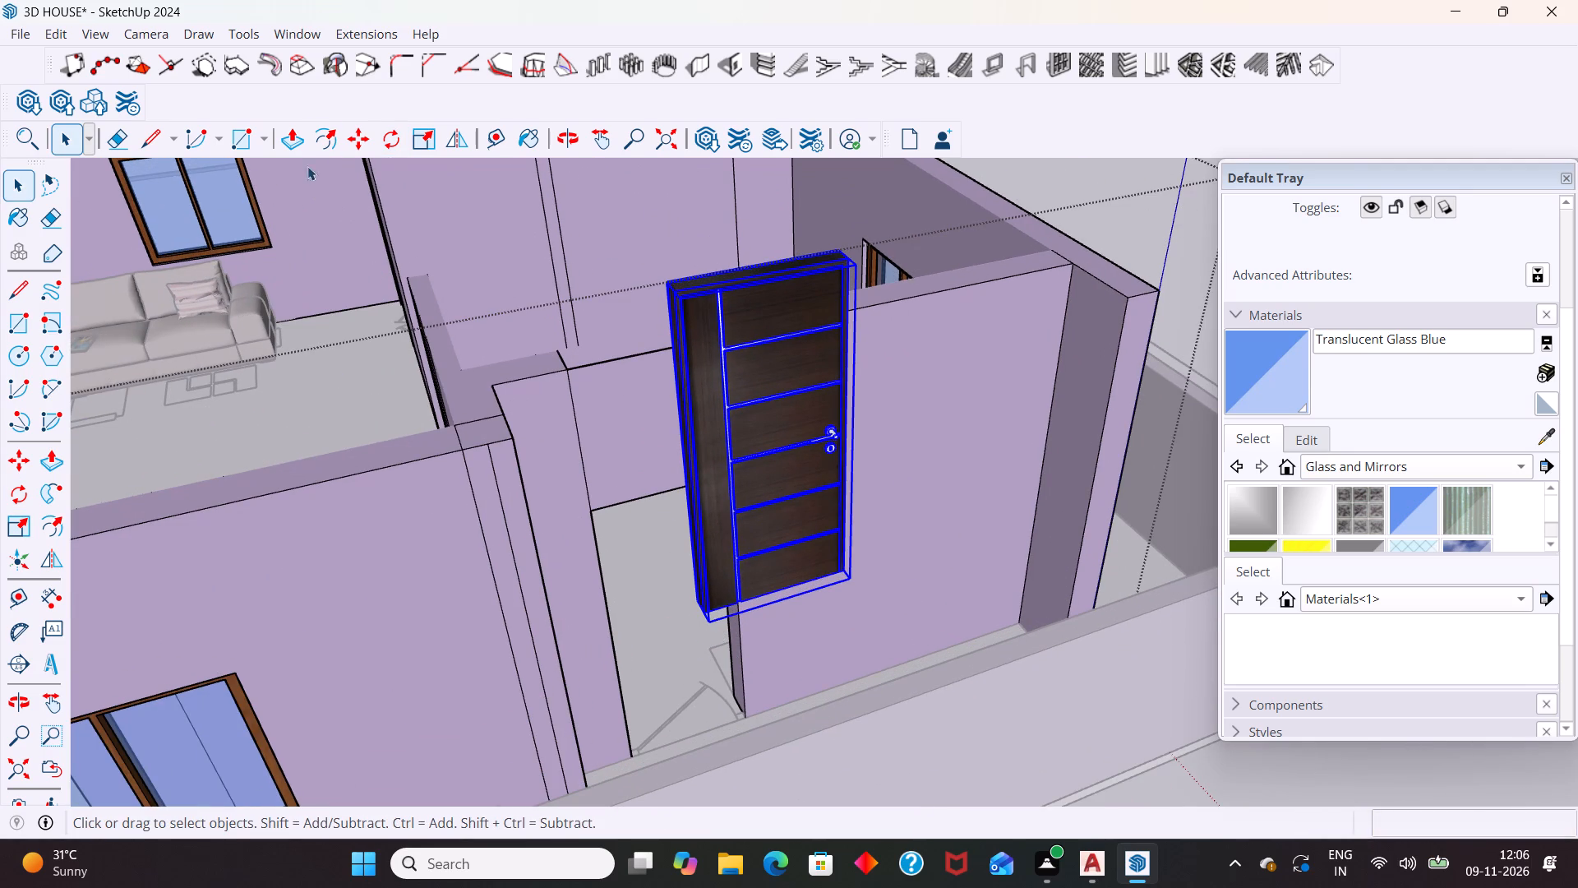
{"action": "left_click", "coordinate": [453, 131]}
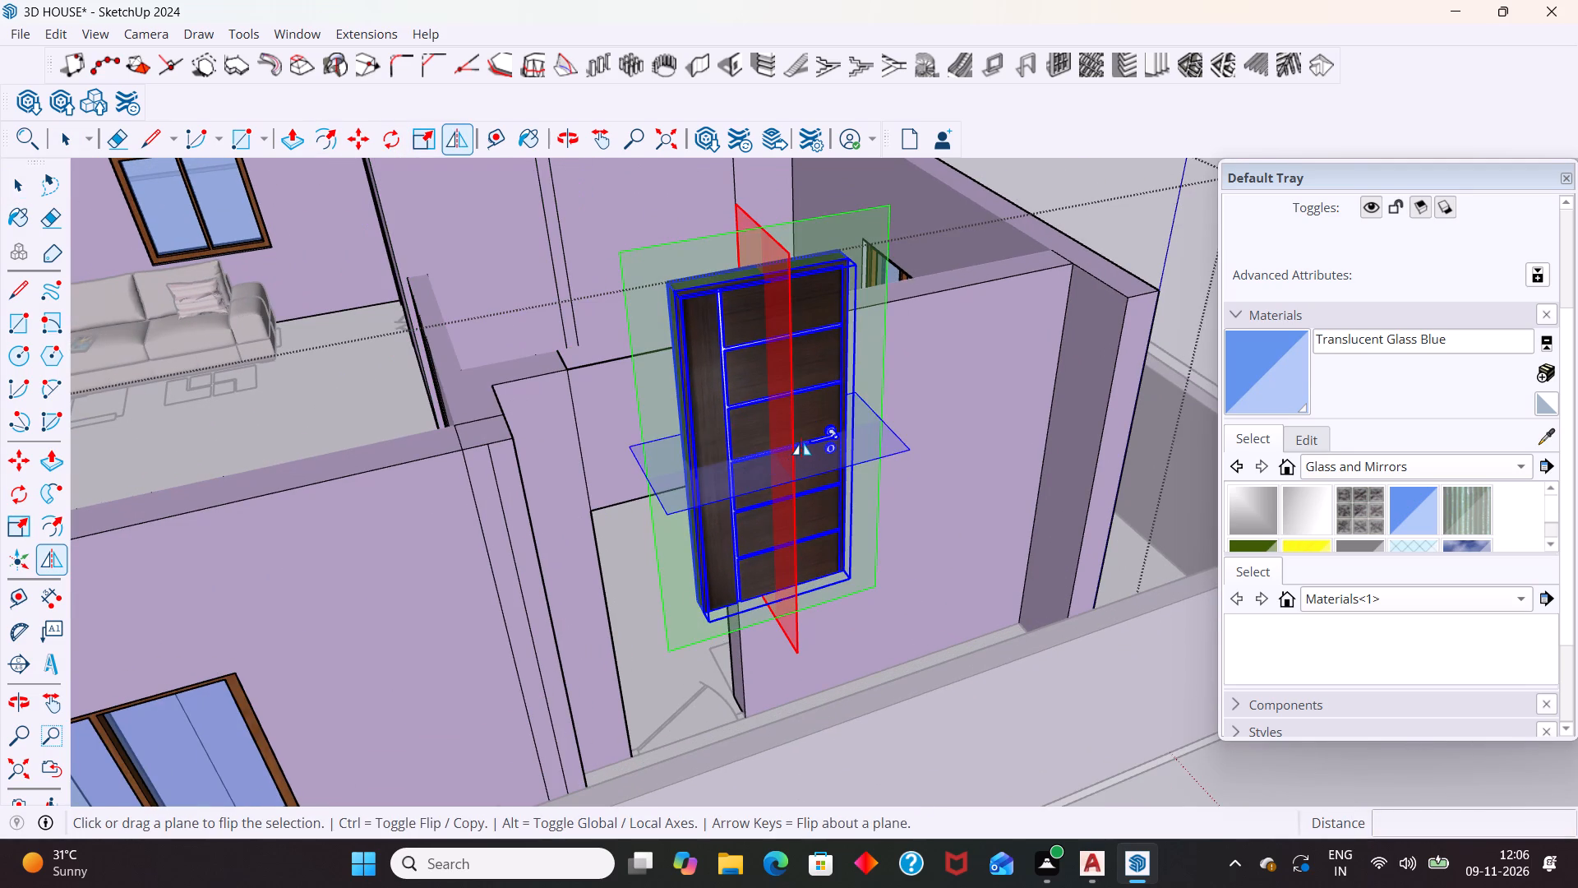
{"action": "left_click", "coordinate": [797, 442]}
{"action": "key", "text": "space"}
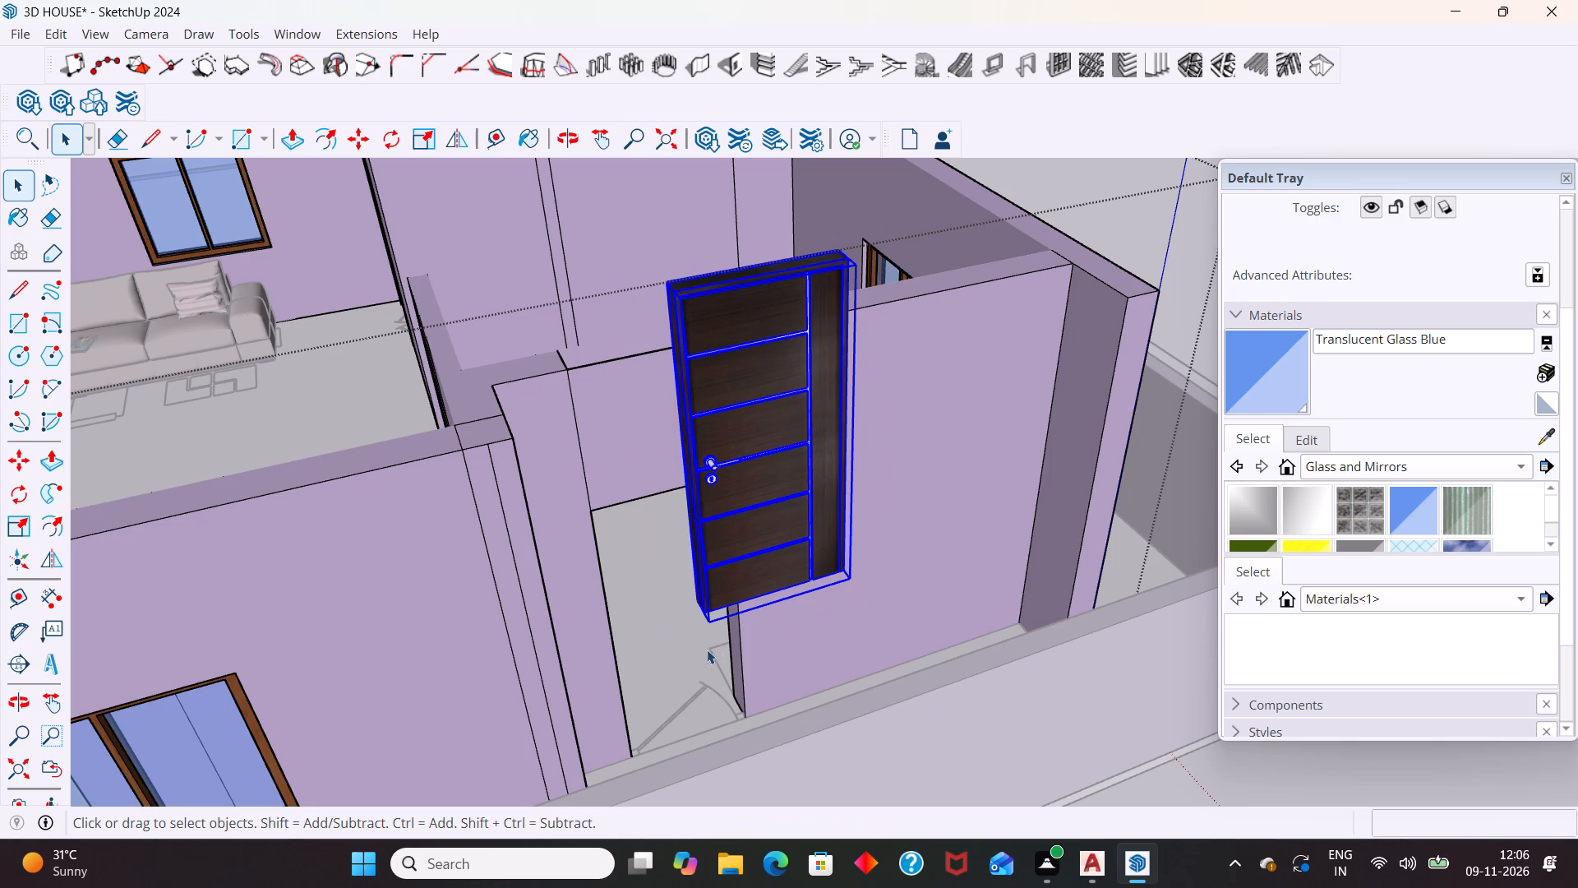
Move the door by its bottom frame corner to the doorway opening's bottom corner on the handle side.
{"action": "key", "text": "m"}
{"action": "scroll", "coordinate": [710, 645], "scroll_direction": "up", "scroll_amount": 8}
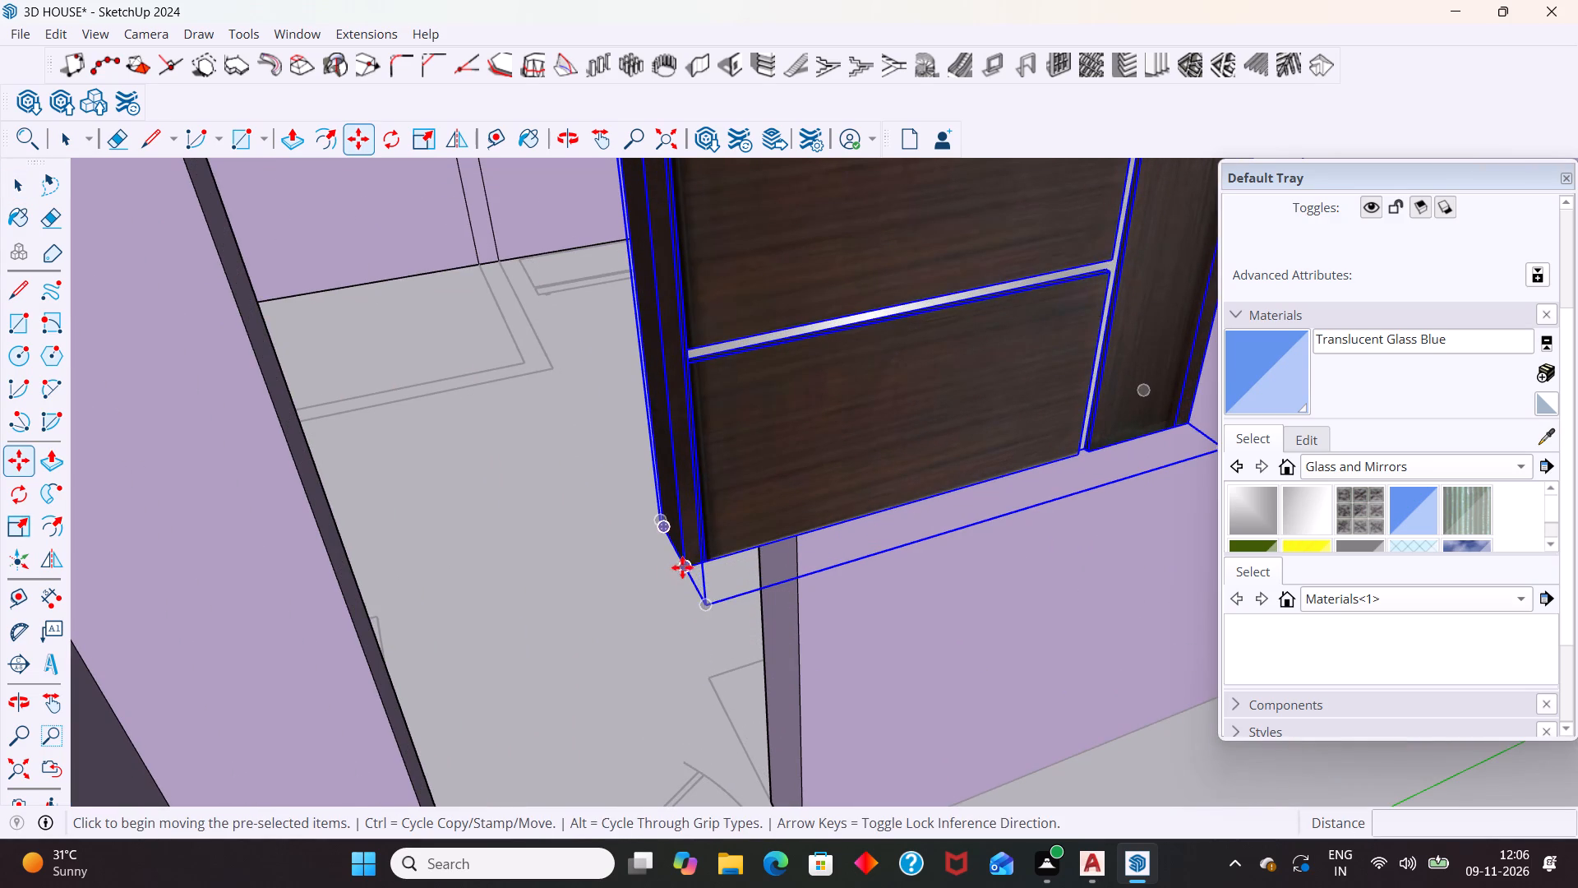
{"action": "left_click_drag", "start_coordinate": [684, 565], "coordinate": [674, 577]}
{"action": "scroll", "coordinate": [557, 574], "scroll_direction": "down", "scroll_amount": 16}
{"action": "scroll", "coordinate": [536, 678], "scroll_direction": "up", "scroll_amount": 3}
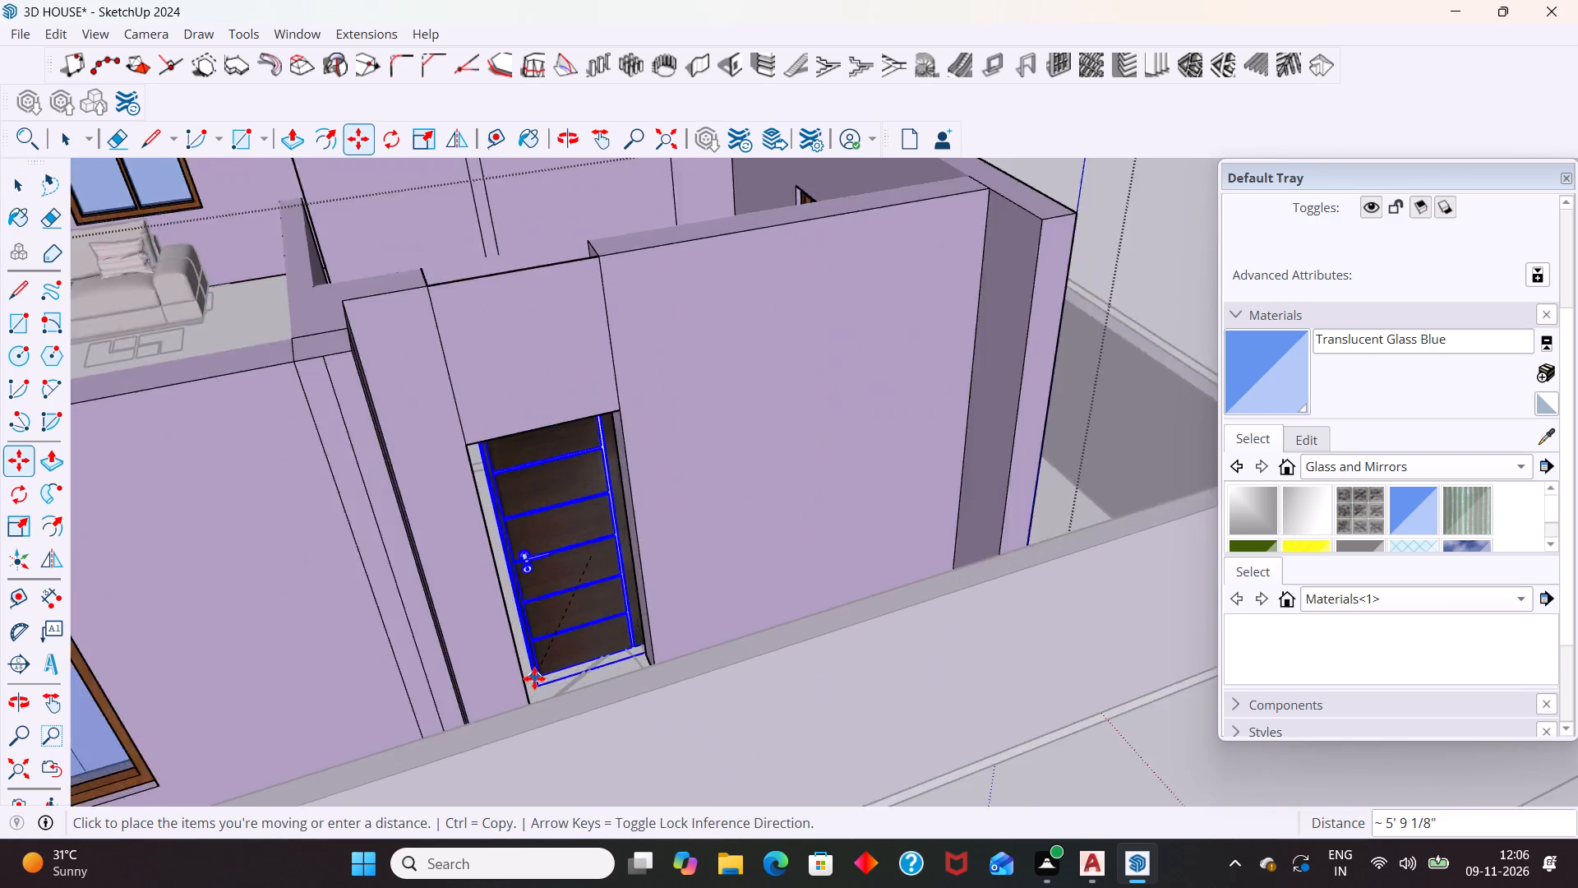
{"action": "scroll", "coordinate": [534, 678], "scroll_direction": "up", "scroll_amount": 11}
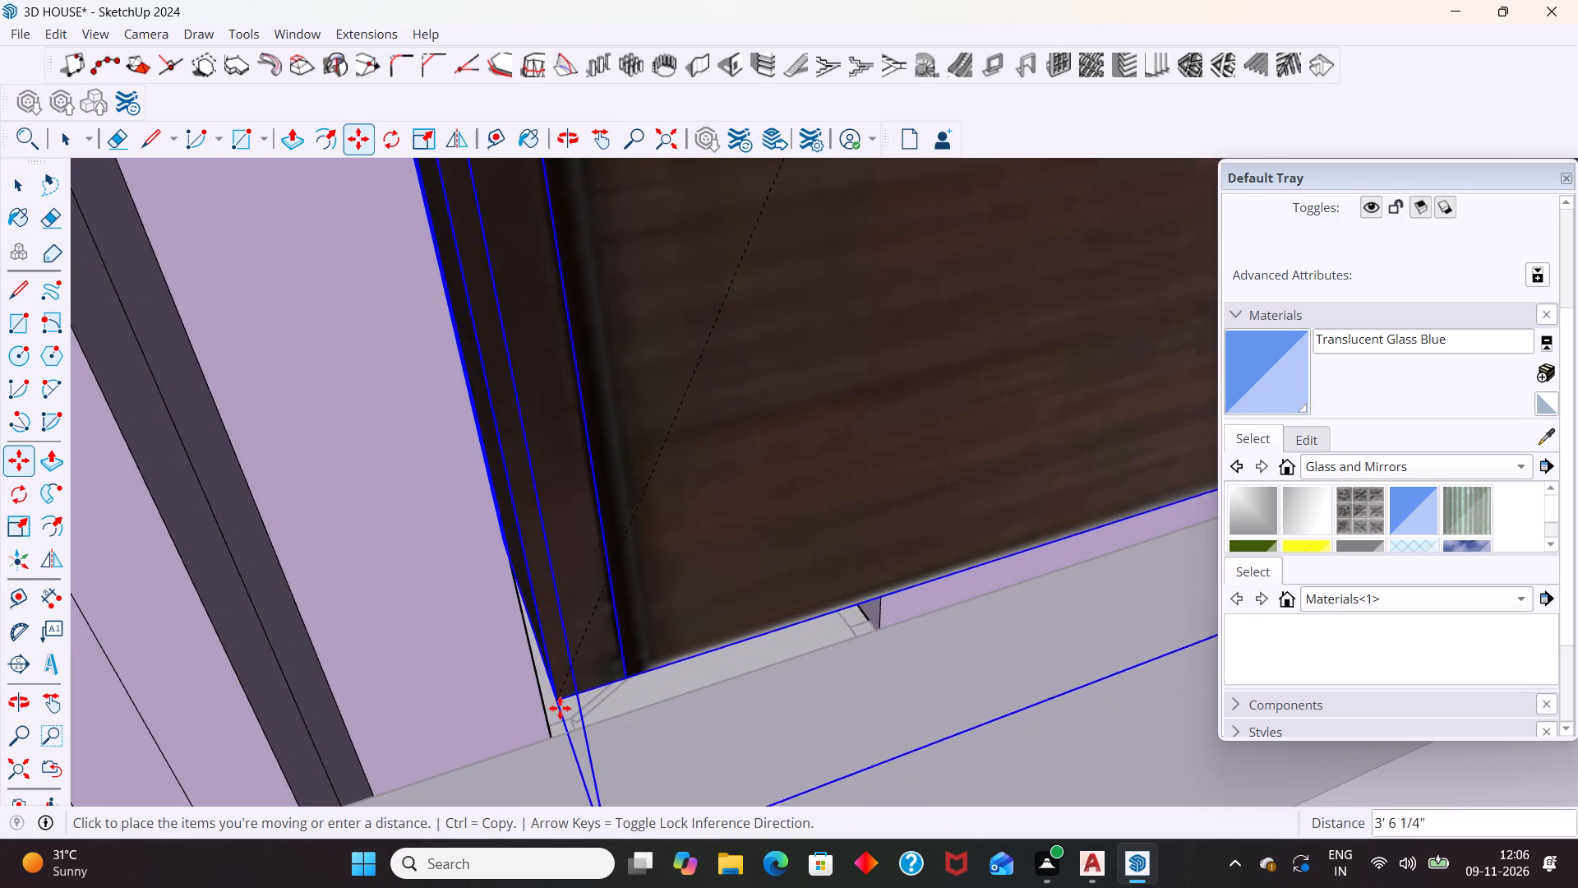
{"action": "left_click", "coordinate": [552, 735]}
Shift the door 9/16" sideways from its bottom frame corner to the edge of the adjoining wall.
{"action": "scroll", "coordinate": [633, 696], "scroll_direction": "down", "scroll_amount": 4}
{"action": "middle_click_drag", "start_coordinate": [616, 761], "coordinate": [486, 779]}
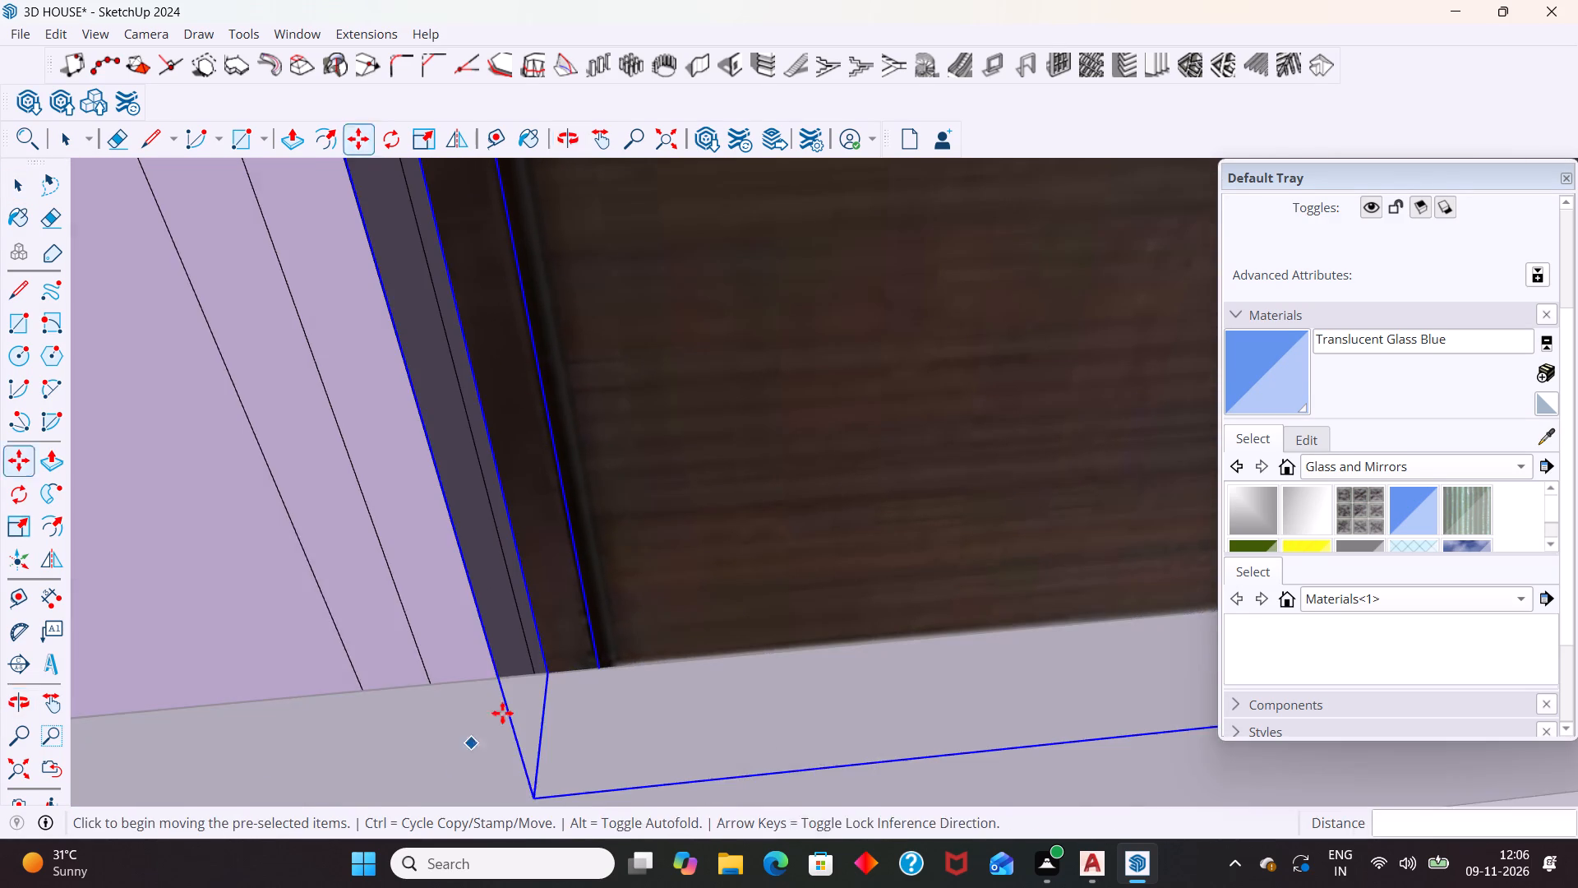
{"action": "scroll", "coordinate": [551, 682], "scroll_direction": "up", "scroll_amount": 10}
{"action": "left_click_drag", "start_coordinate": [545, 660], "coordinate": [533, 662]}
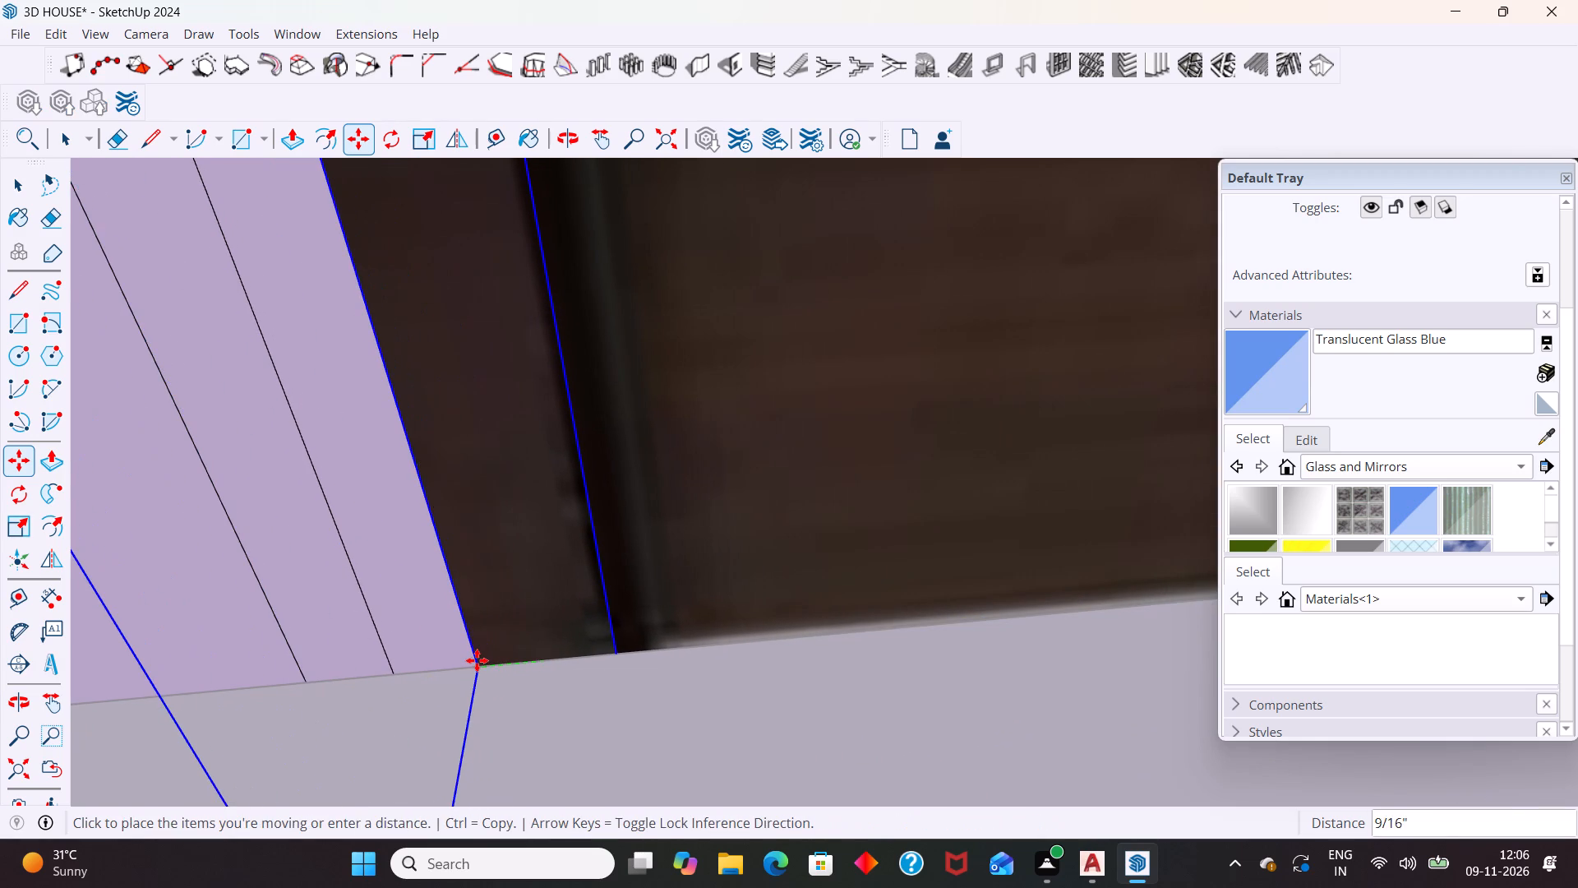
{"action": "left_click", "coordinate": [477, 660]}
{"action": "middle_click_drag", "start_coordinate": [445, 695], "coordinate": [478, 766]}
{"action": "scroll", "coordinate": [514, 673], "scroll_direction": "down", "scroll_amount": 7}
{"action": "key", "text": "space"}
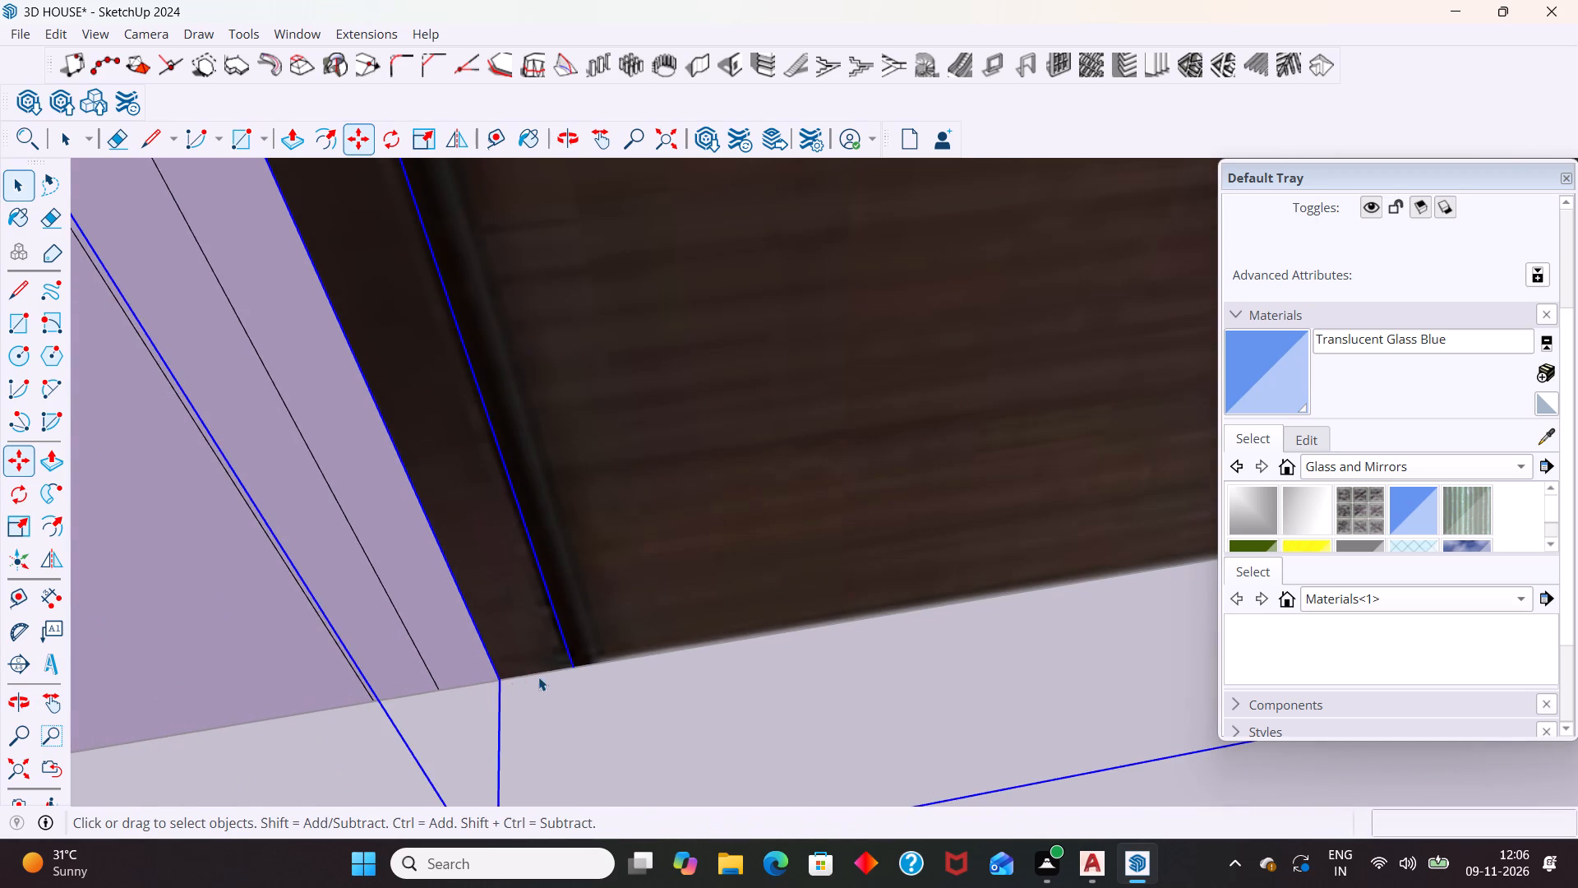
Move the door about 6' 7 13/16" back to the recessed doorway by its rear bottom corner away from the handle.
{"action": "scroll", "coordinate": [578, 645], "scroll_direction": "down", "scroll_amount": 20}
{"action": "scroll", "coordinate": [578, 645], "scroll_direction": "down", "scroll_amount": 7}
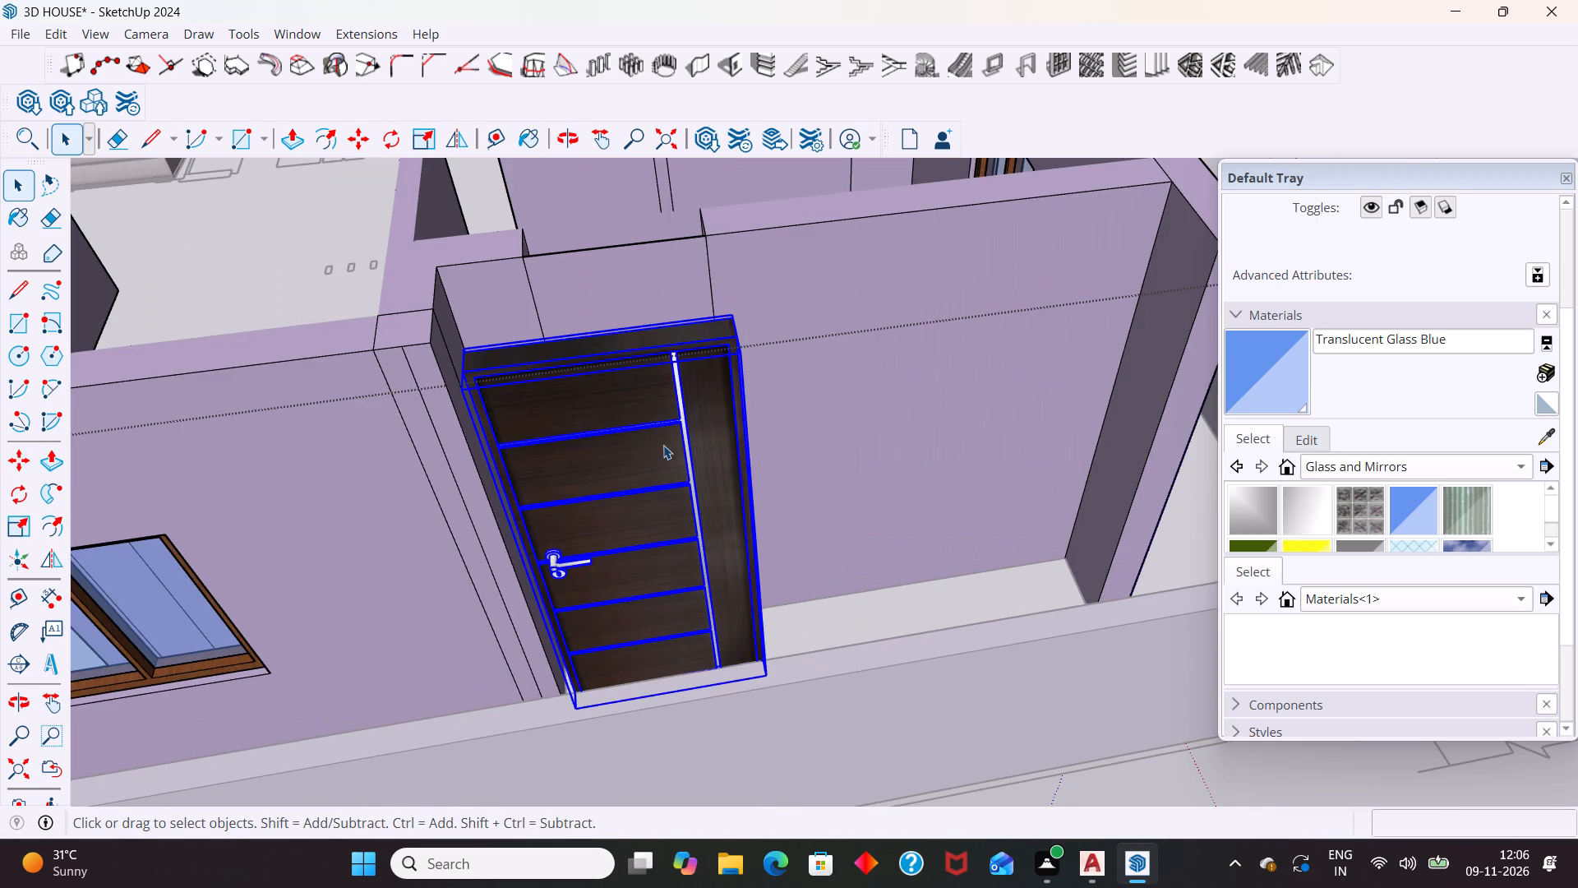
{"action": "middle_click_drag", "start_coordinate": [709, 437], "coordinate": [552, 522]}
{"action": "middle_click_drag", "start_coordinate": [725, 639], "coordinate": [674, 655]}
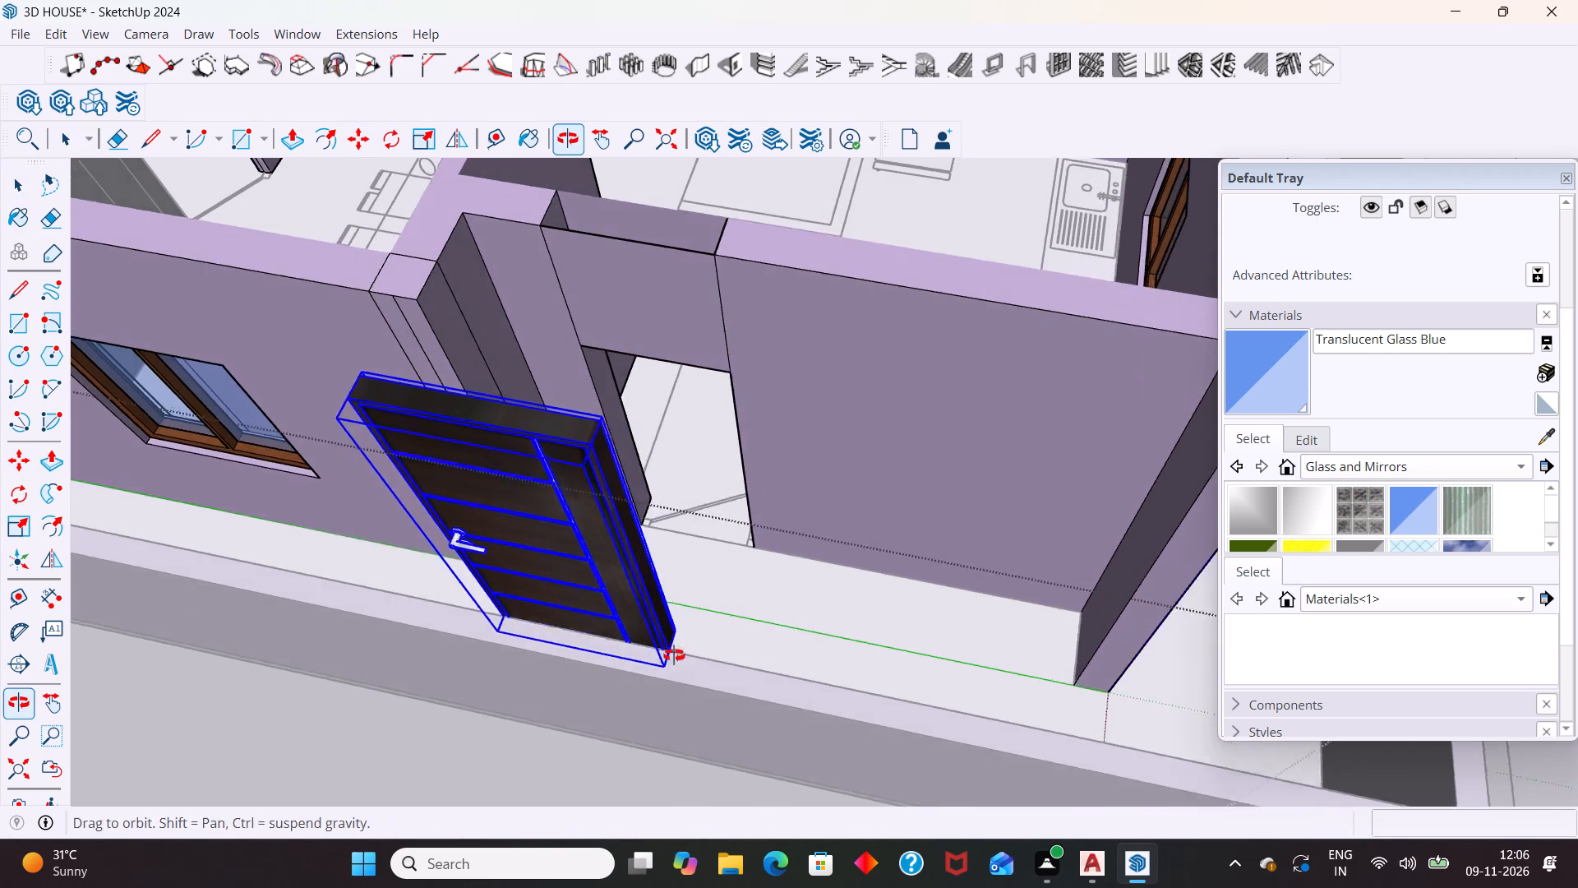
{"action": "middle_click_drag", "start_coordinate": [674, 655], "coordinate": [552, 670]}
{"action": "scroll", "coordinate": [595, 576], "scroll_direction": "up", "scroll_amount": 4}
{"action": "key", "text": "m"}
{"action": "scroll", "coordinate": [603, 569], "scroll_direction": "up", "scroll_amount": 5}
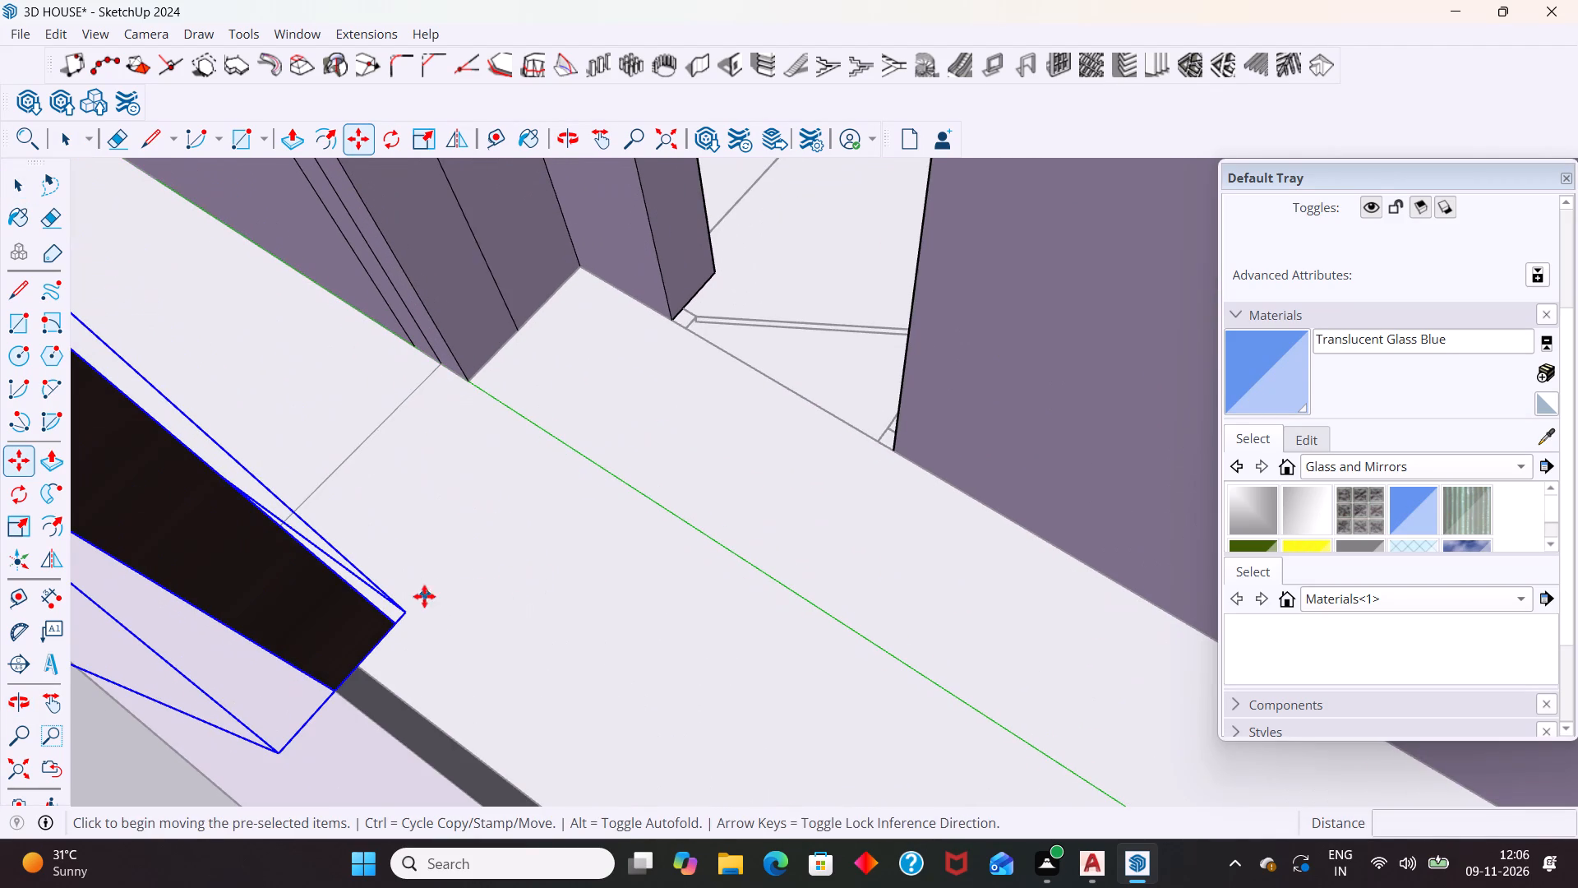
{"action": "left_click", "coordinate": [397, 617]}
{"action": "left_click", "coordinate": [876, 420]}
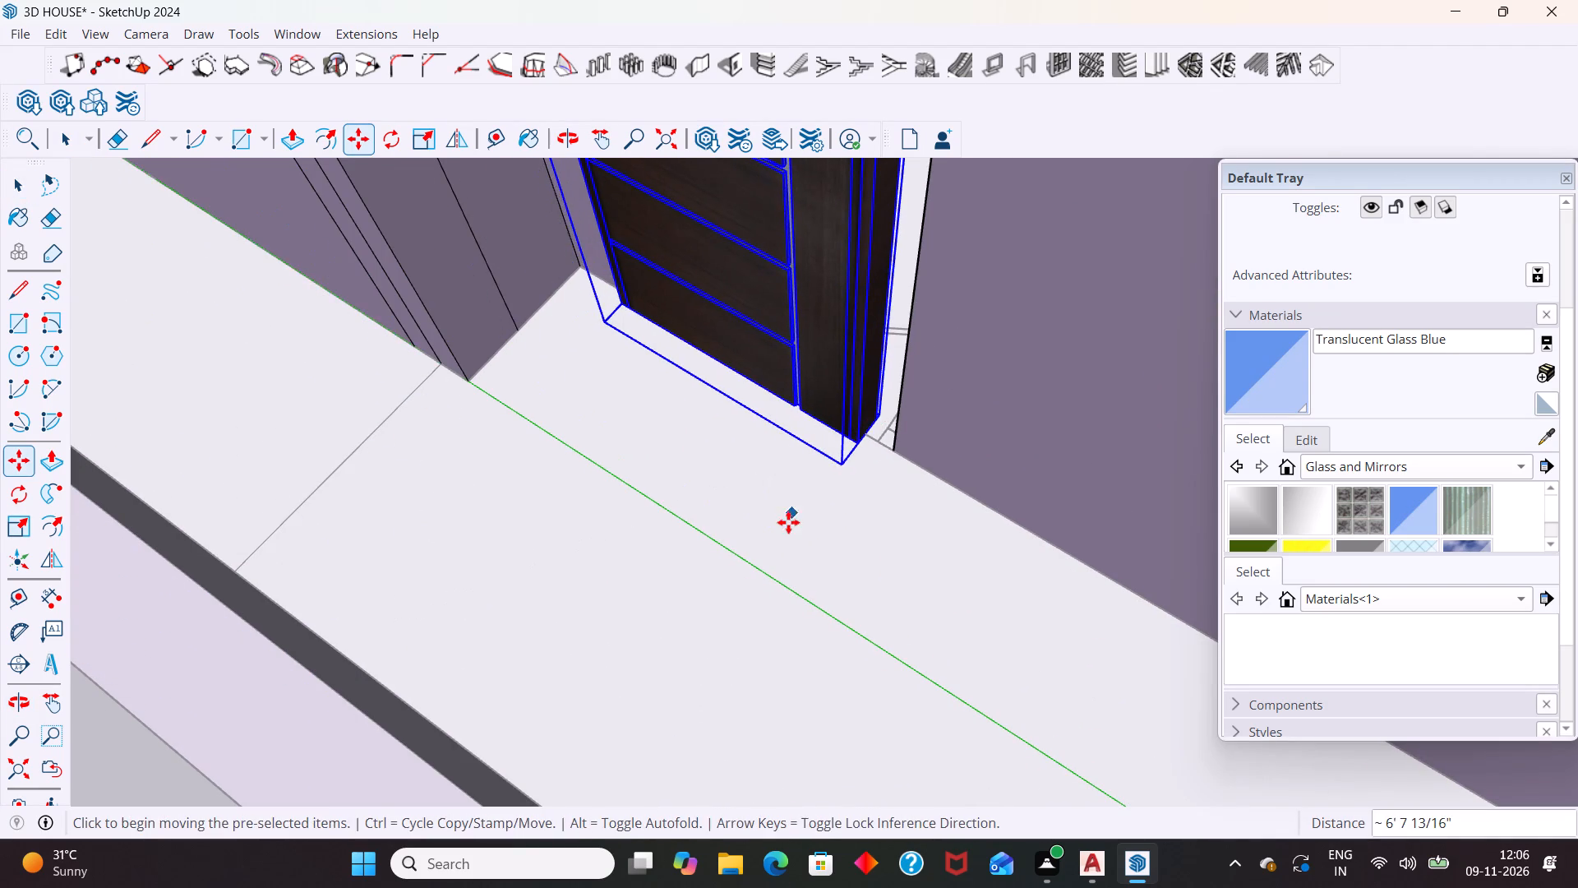
Snap the door's handle-side bottom corner onto the doorway's bottom corner and deselect the door.
{"action": "middle_click_drag", "start_coordinate": [799, 526], "coordinate": [984, 544]}
{"action": "scroll", "coordinate": [662, 477], "scroll_direction": "up", "scroll_amount": 5}
{"action": "middle_click_drag", "start_coordinate": [404, 458], "coordinate": [694, 512]}
{"action": "scroll", "coordinate": [339, 607], "scroll_direction": "up", "scroll_amount": 4}
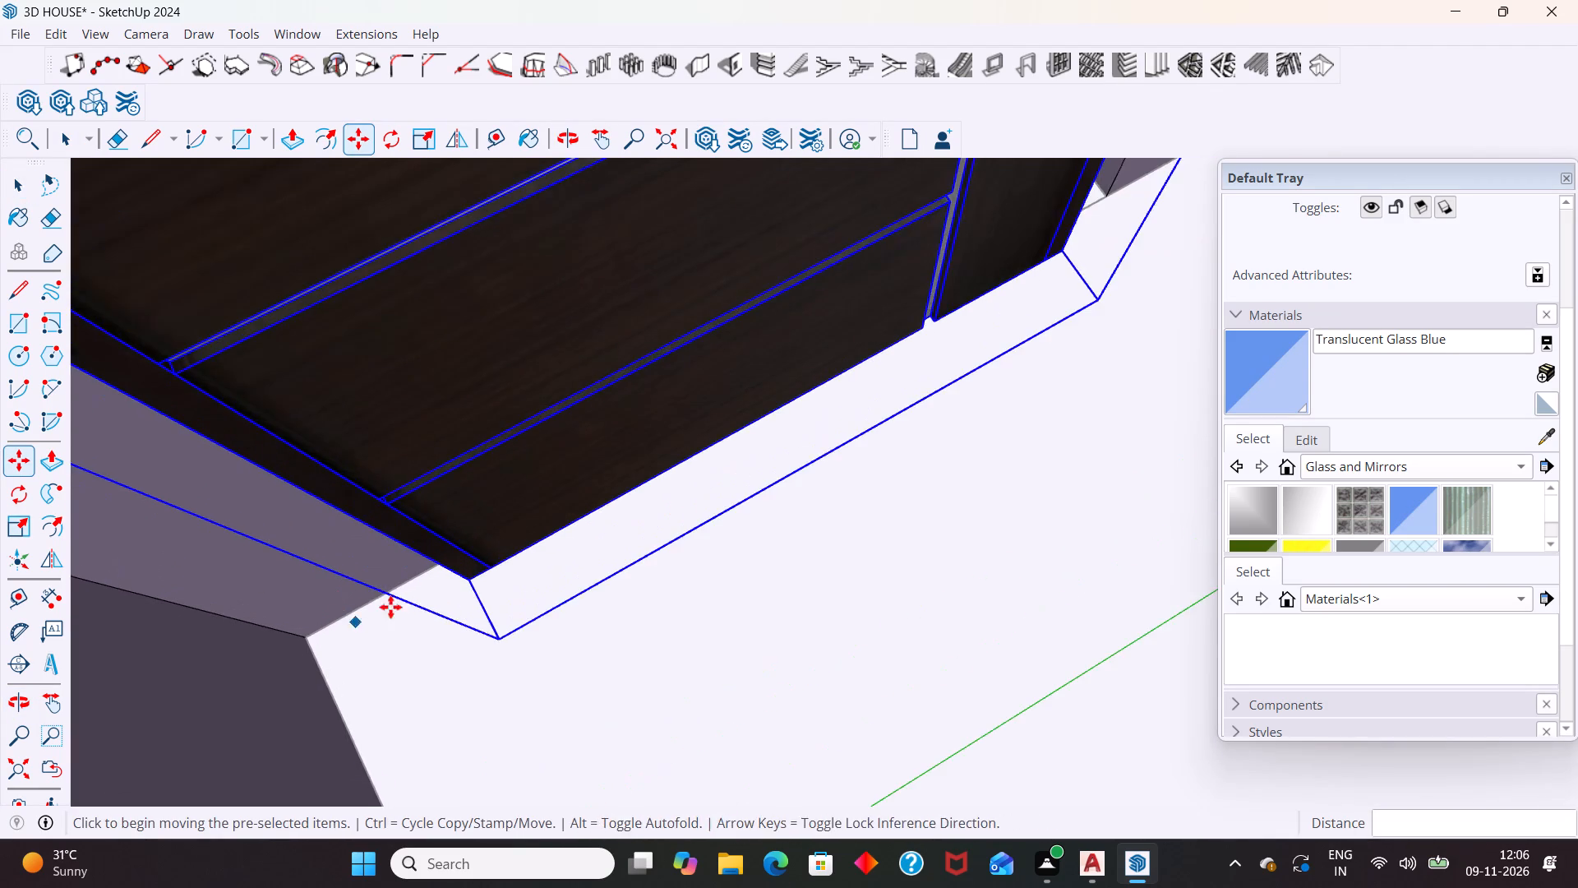
{"action": "scroll", "coordinate": [432, 585], "scroll_direction": "up", "scroll_amount": 3}
{"action": "left_click", "coordinate": [480, 583]}
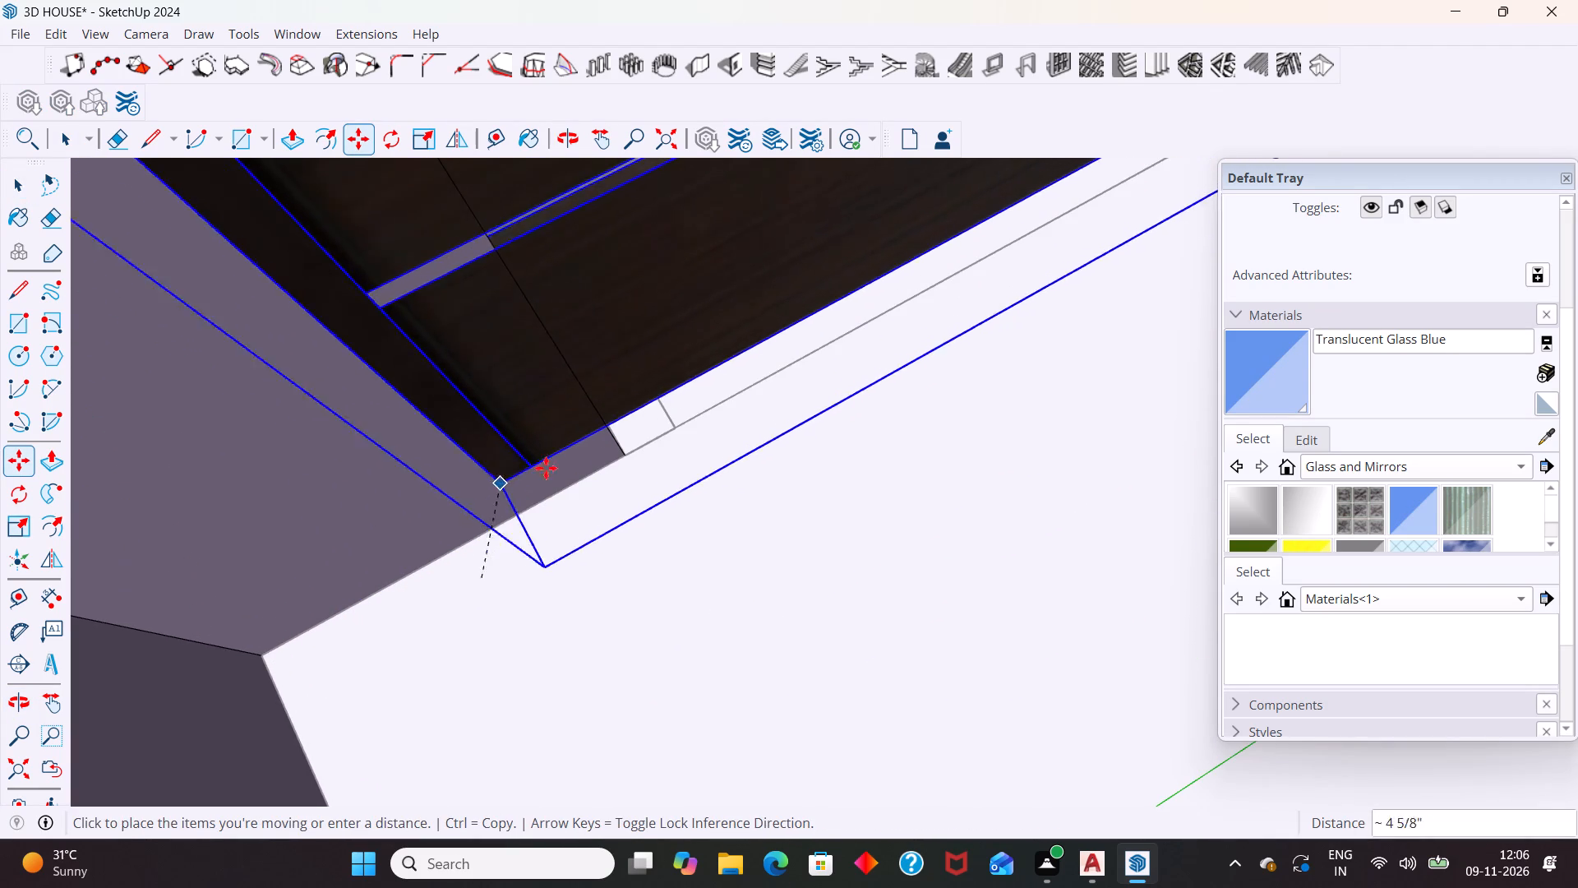
{"action": "left_click", "coordinate": [624, 451]}
{"action": "scroll", "coordinate": [574, 589], "scroll_direction": "down", "scroll_amount": 10}
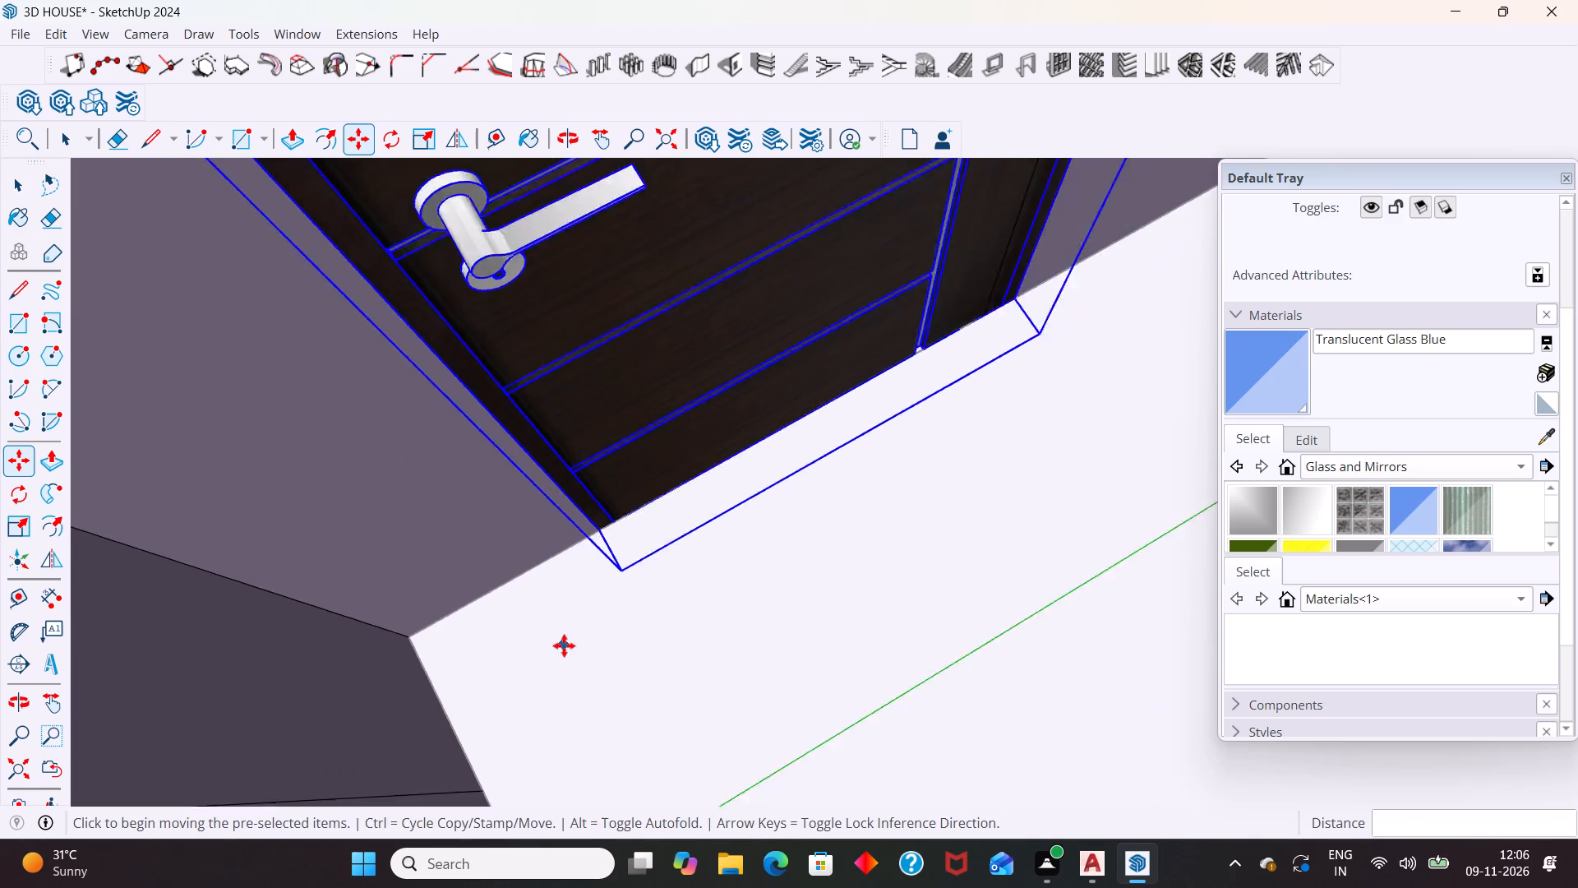
{"action": "scroll", "coordinate": [564, 645], "scroll_direction": "down", "scroll_amount": 10}
{"action": "middle_click_drag", "start_coordinate": [588, 710], "coordinate": [472, 587]}
{"action": "scroll", "coordinate": [638, 252], "scroll_direction": "up", "scroll_amount": 2}
{"action": "key", "text": "space"}
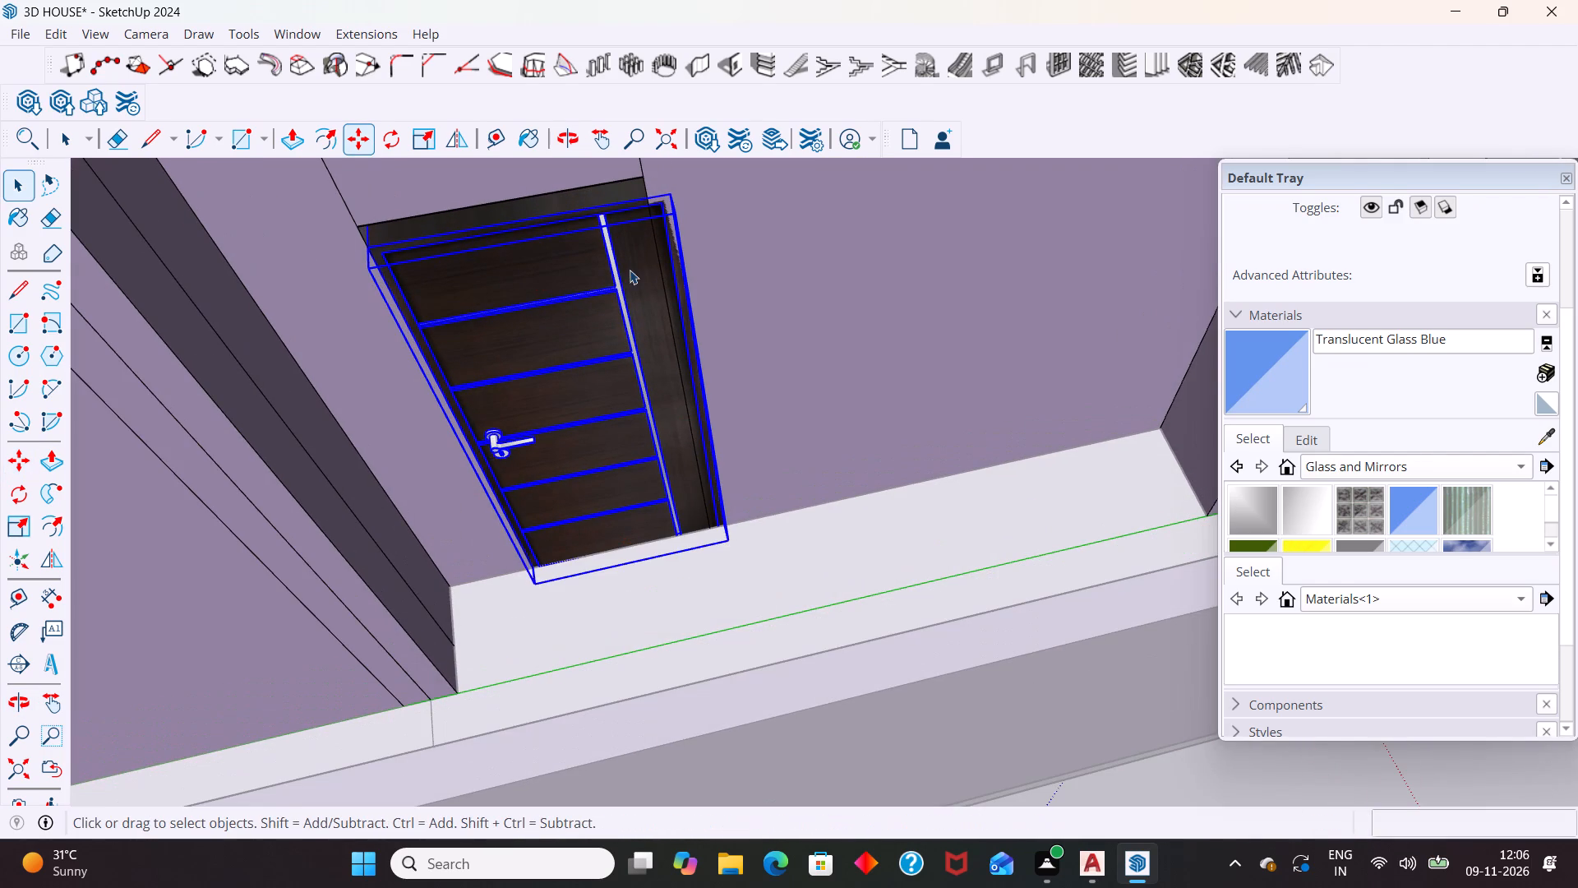
{"action": "middle_click_drag", "start_coordinate": [618, 295], "coordinate": [671, 349]}
{"action": "left_click", "coordinate": [788, 522]}
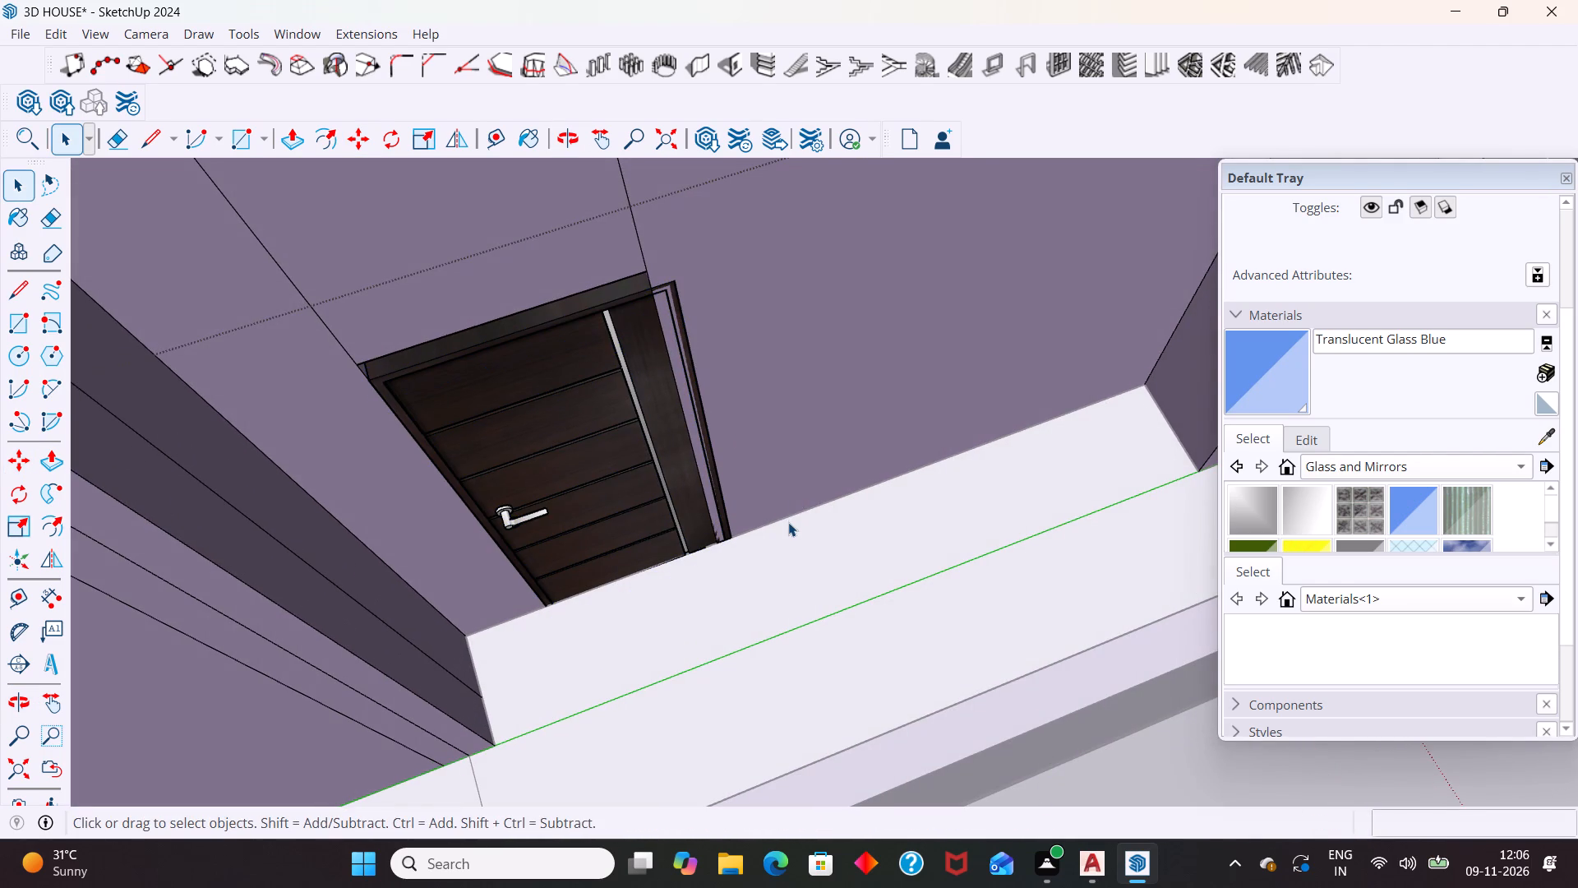
Scale the door's height upward from its top edge to meet the top of the doorway opening.
{"action": "middle_click_drag", "start_coordinate": [699, 433], "coordinate": [550, 331]}
{"action": "scroll", "coordinate": [655, 524], "scroll_direction": "down", "scroll_amount": 5}
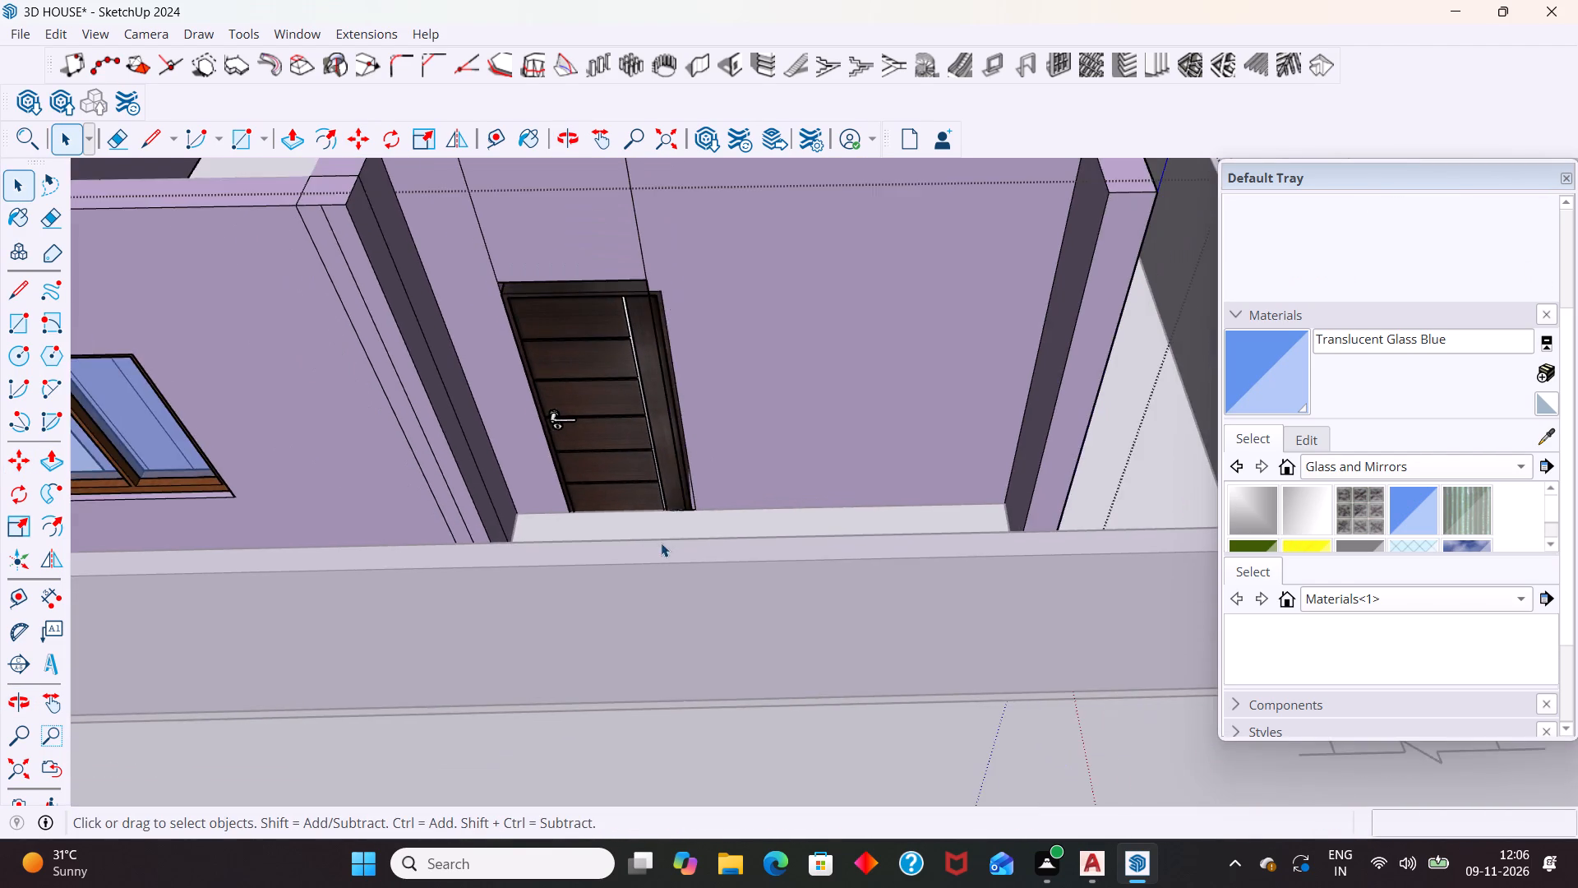
{"action": "scroll", "coordinate": [607, 313], "scroll_direction": "up", "scroll_amount": 5}
{"action": "left_click", "coordinate": [656, 387]}
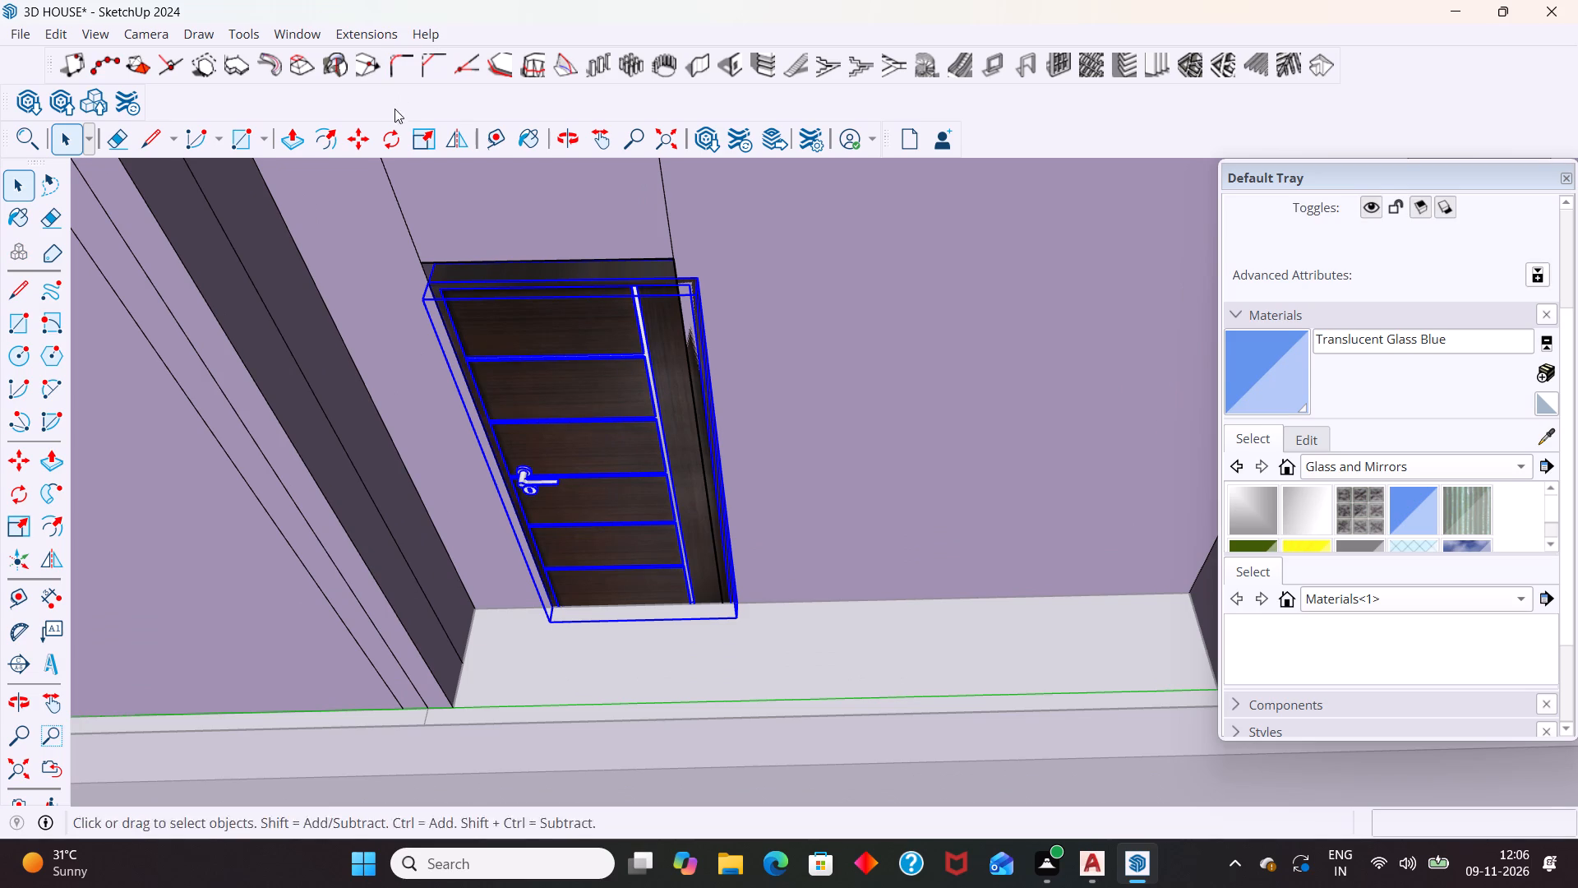
{"action": "left_click", "coordinate": [428, 126]}
{"action": "scroll", "coordinate": [691, 391], "scroll_direction": "up", "scroll_amount": 4}
{"action": "middle_click_drag", "start_coordinate": [765, 497], "coordinate": [756, 502]}
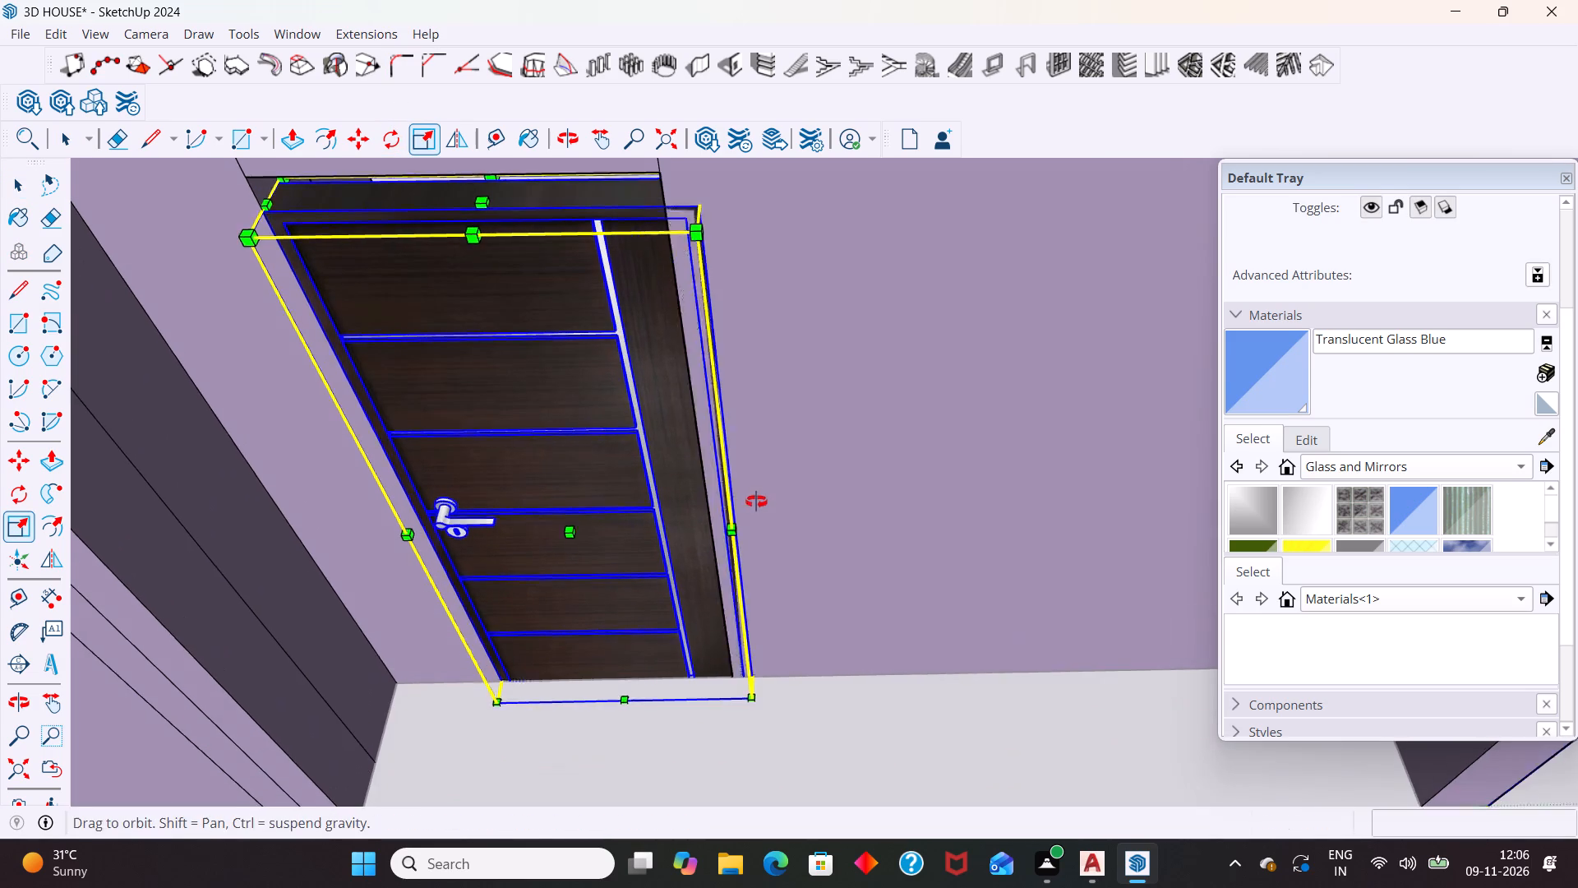
{"action": "middle_click_drag", "start_coordinate": [756, 502], "coordinate": [674, 520]}
{"action": "scroll", "coordinate": [487, 337], "scroll_direction": "down", "scroll_amount": 4}
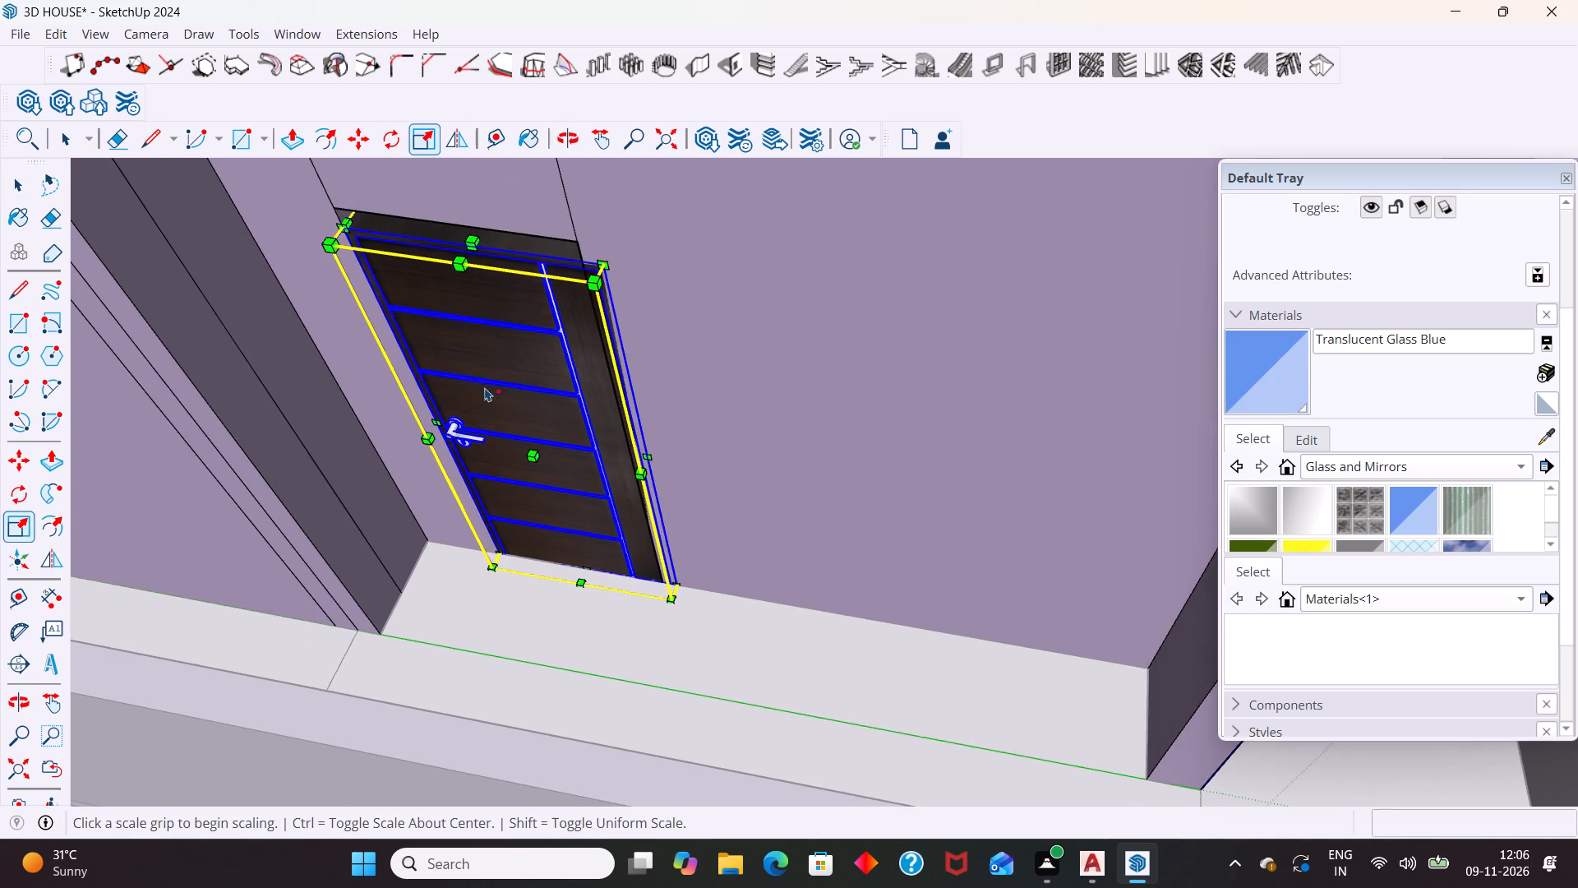
{"action": "scroll", "coordinate": [441, 166], "scroll_direction": "up", "scroll_amount": 4}
{"action": "scroll", "coordinate": [471, 228], "scroll_direction": "up", "scroll_amount": 2}
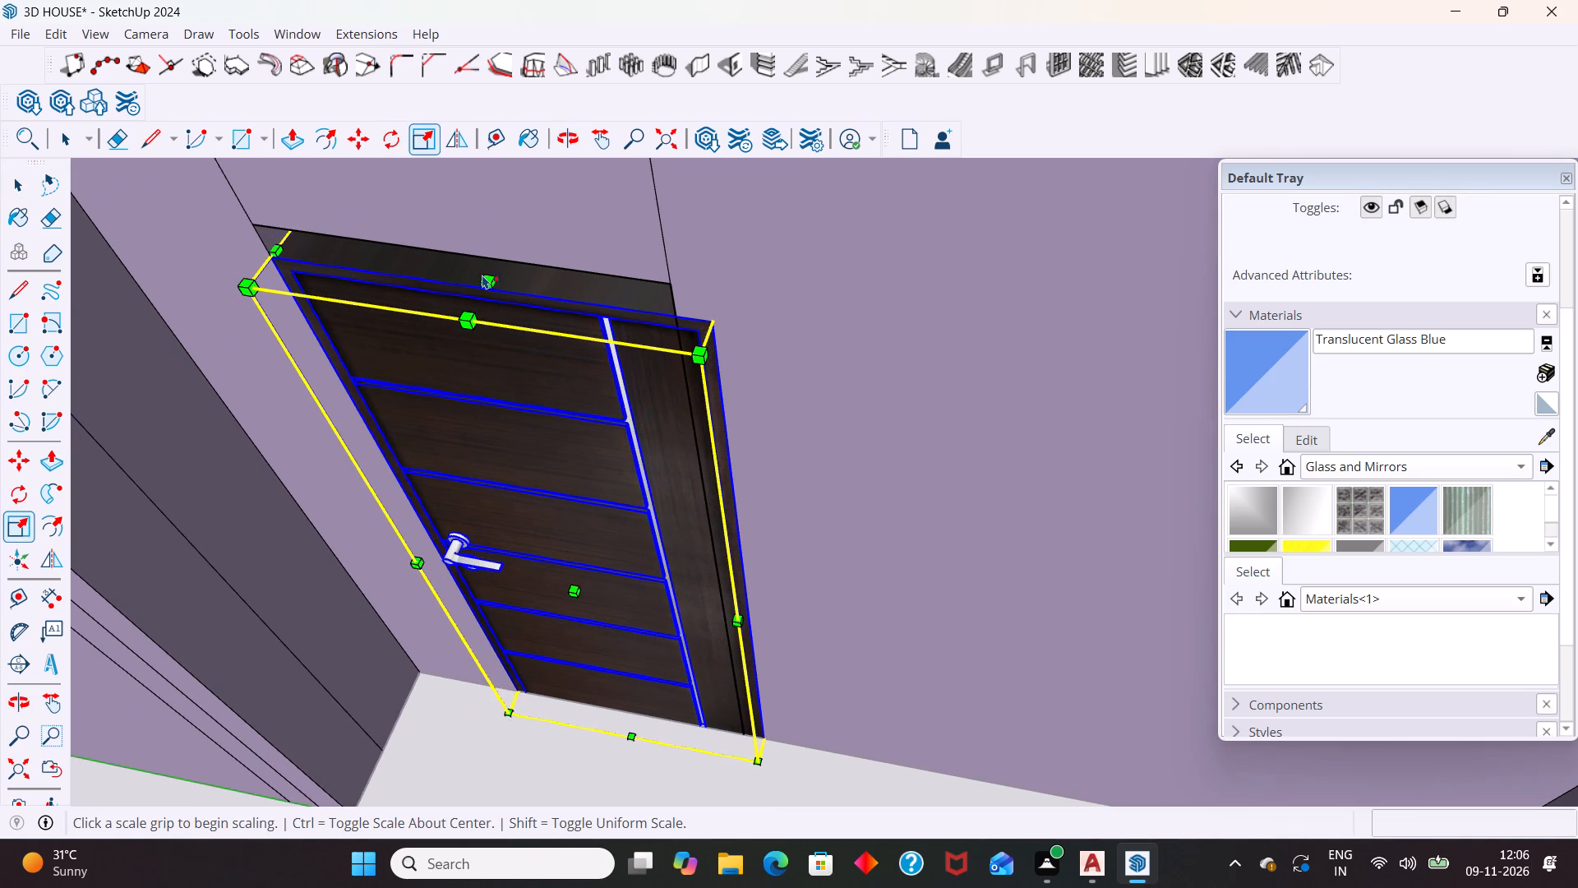
{"action": "left_click_drag", "start_coordinate": [483, 278], "coordinate": [488, 249]}
Scale the door's width to about 0.92 from the side opposite the handle to meet the doorway's side edge.
{"action": "middle_click_drag", "start_coordinate": [449, 469], "coordinate": [559, 335]}
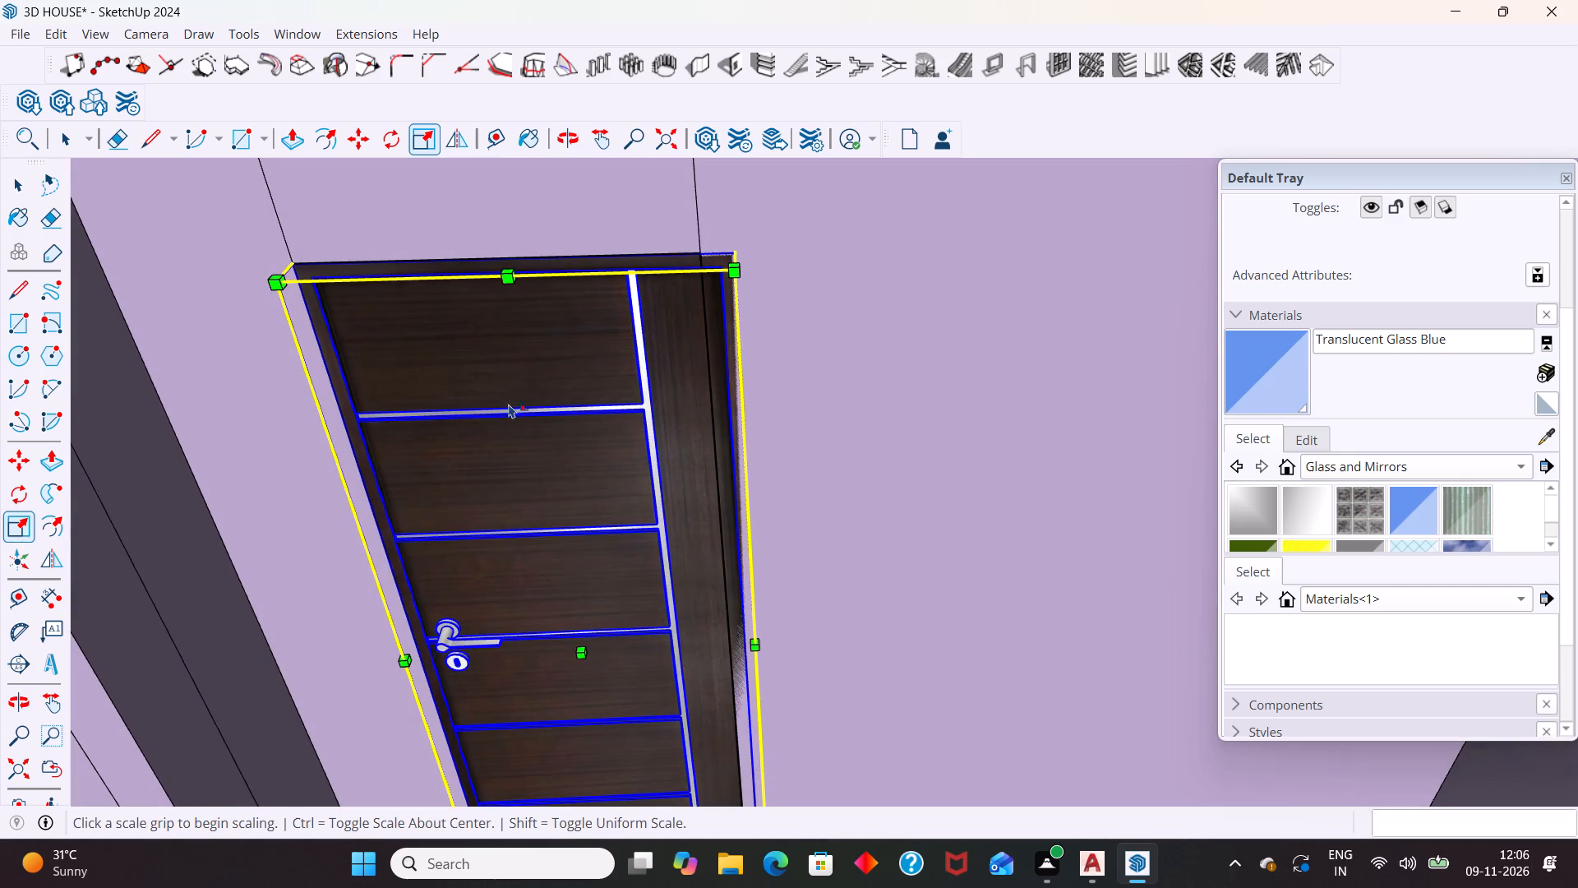
{"action": "scroll", "coordinate": [357, 503], "scroll_direction": "down", "scroll_amount": 3}
{"action": "scroll", "coordinate": [667, 630], "scroll_direction": "up", "scroll_amount": 2}
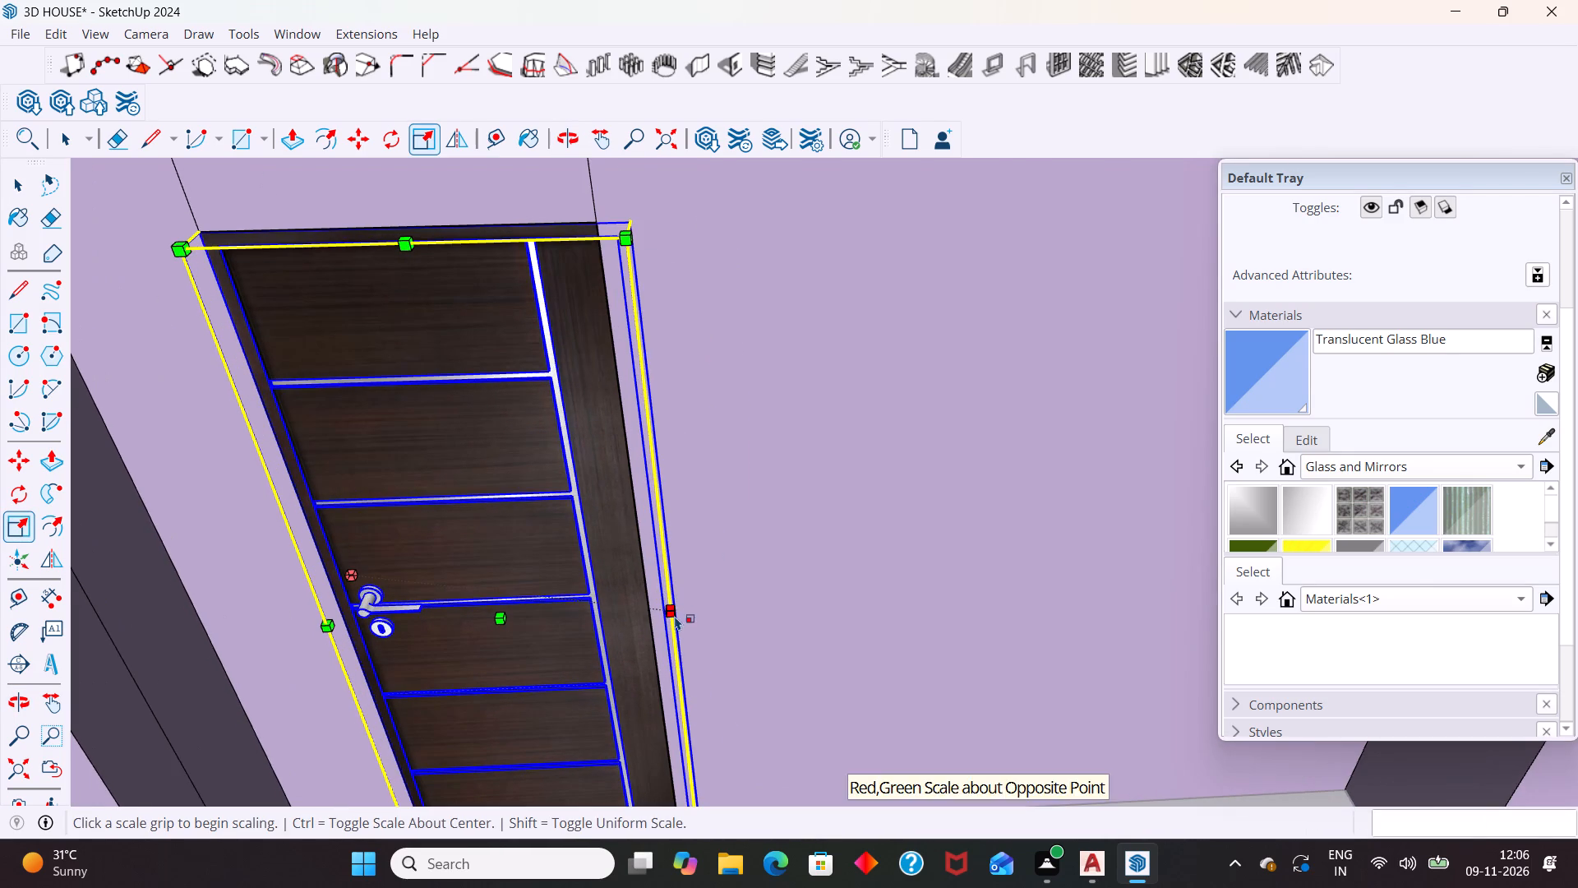
{"action": "middle_click_drag", "start_coordinate": [670, 620], "coordinate": [577, 615]}
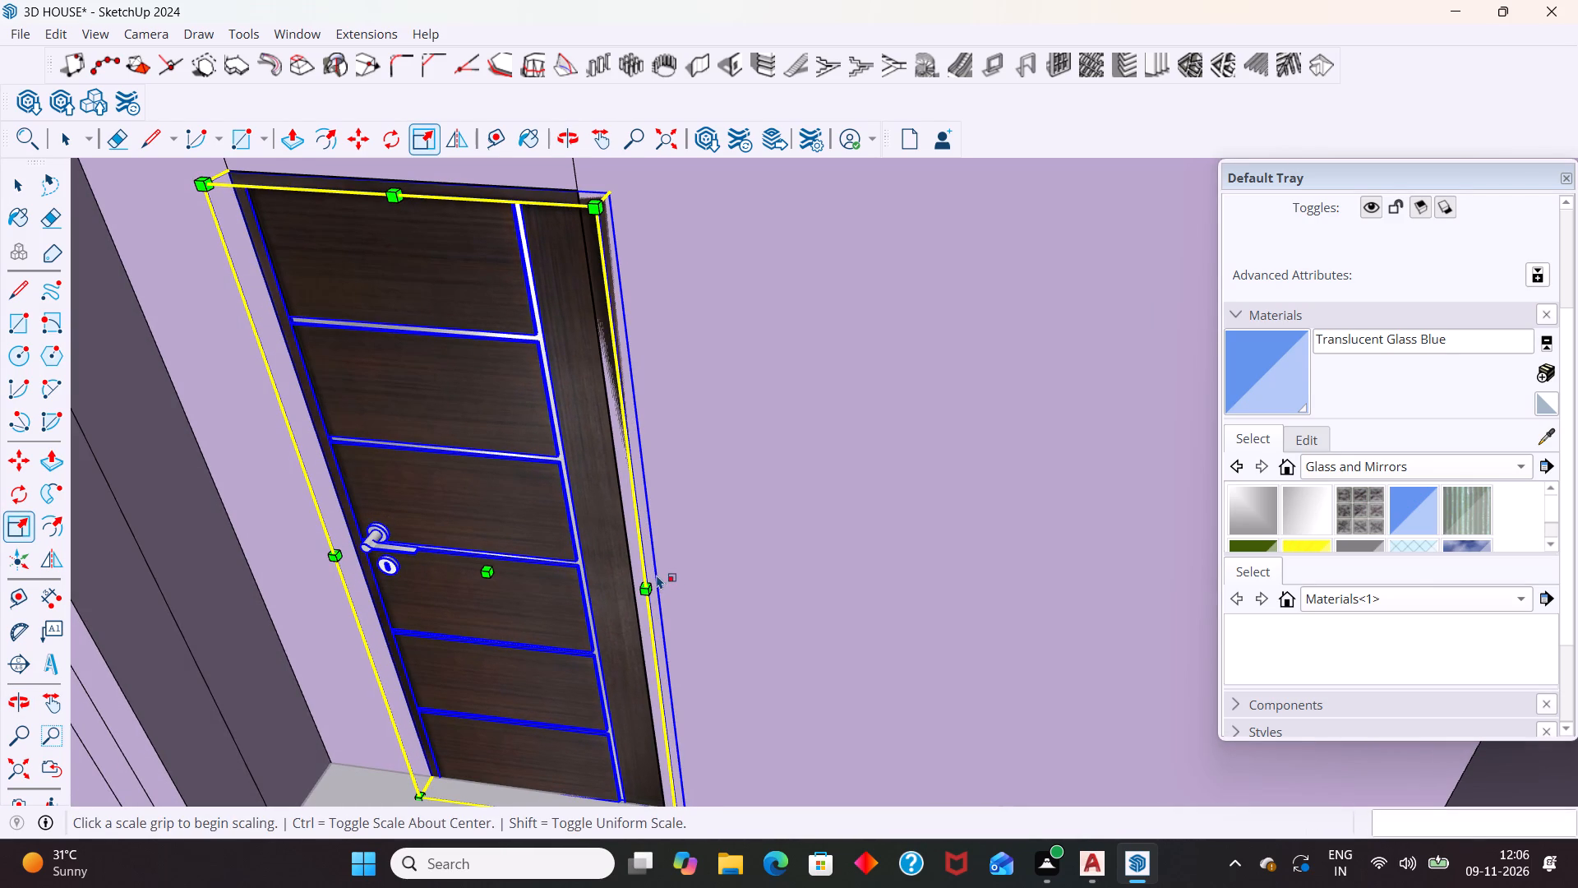
{"action": "left_click_drag", "start_coordinate": [657, 563], "coordinate": [626, 562]}
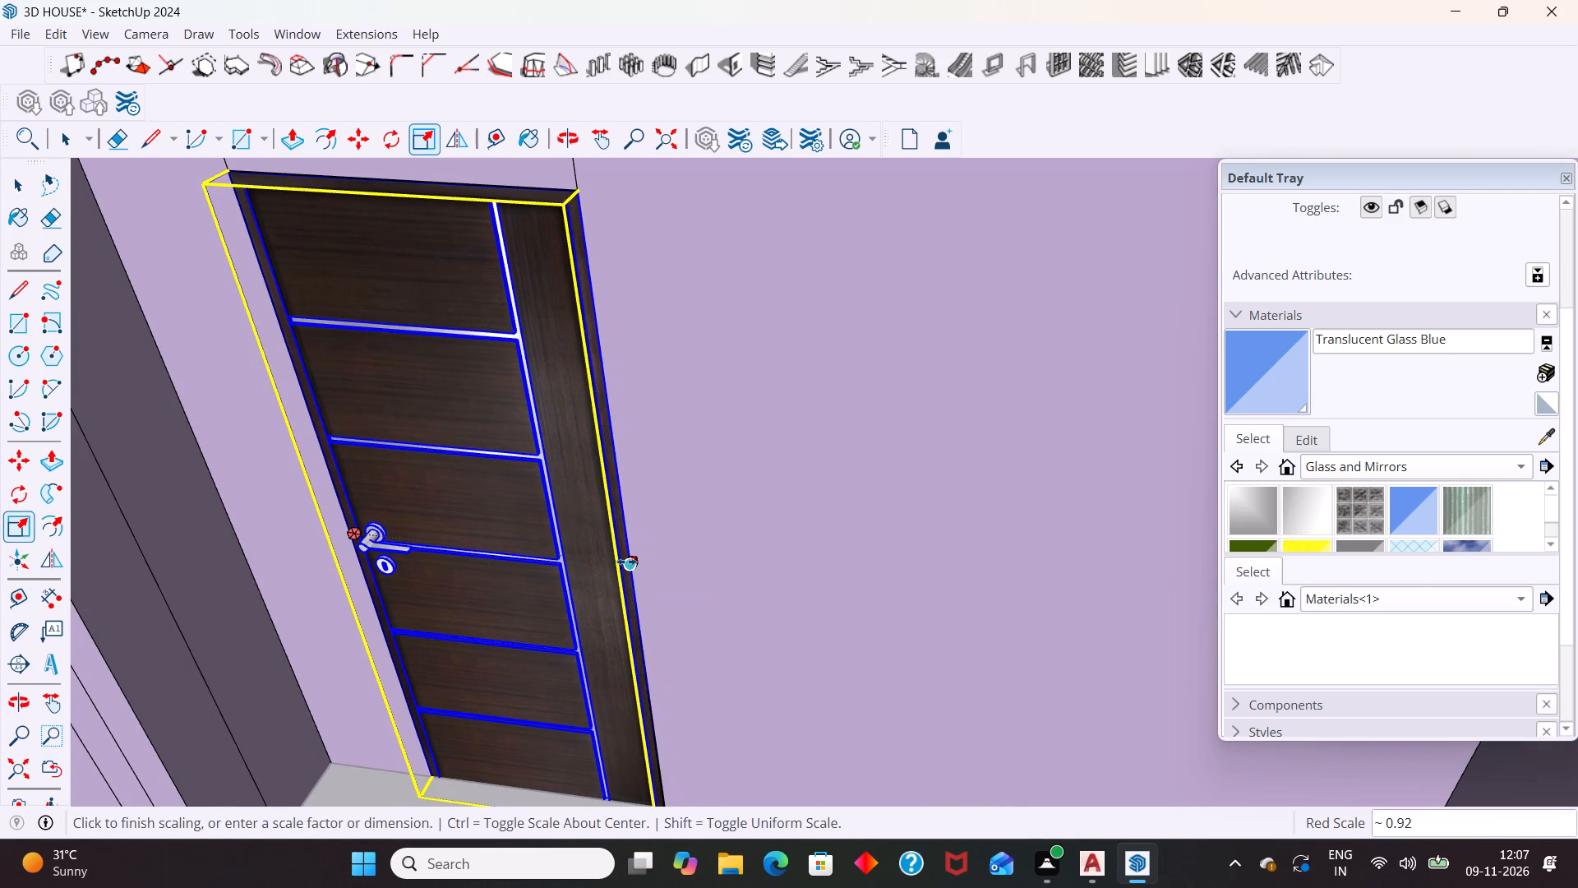
{"action": "left_click_drag", "start_coordinate": [626, 562], "coordinate": [625, 560]}
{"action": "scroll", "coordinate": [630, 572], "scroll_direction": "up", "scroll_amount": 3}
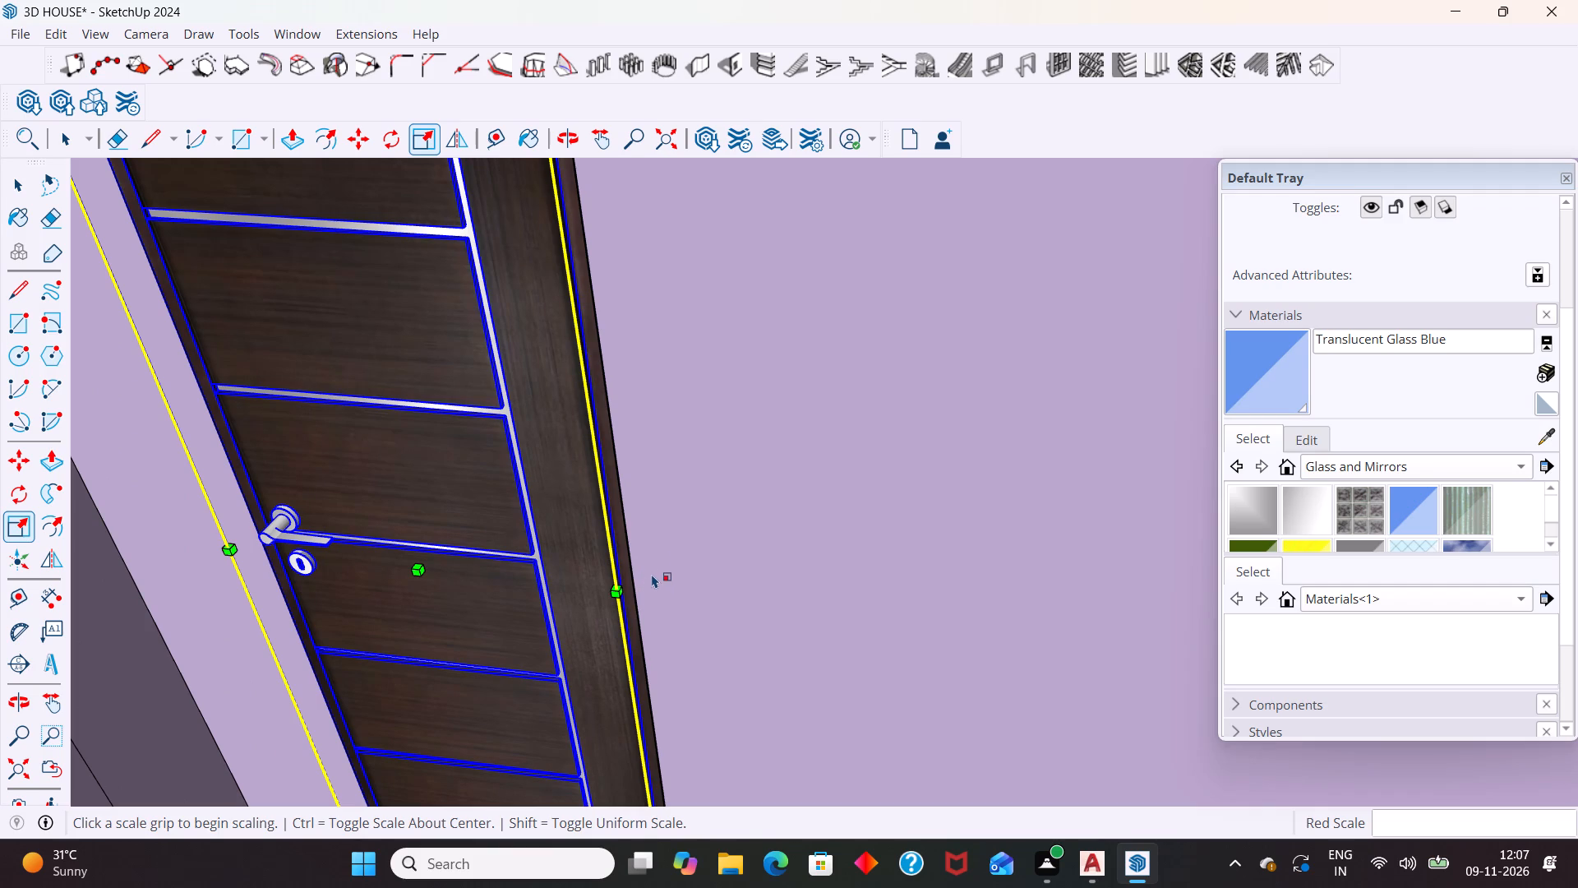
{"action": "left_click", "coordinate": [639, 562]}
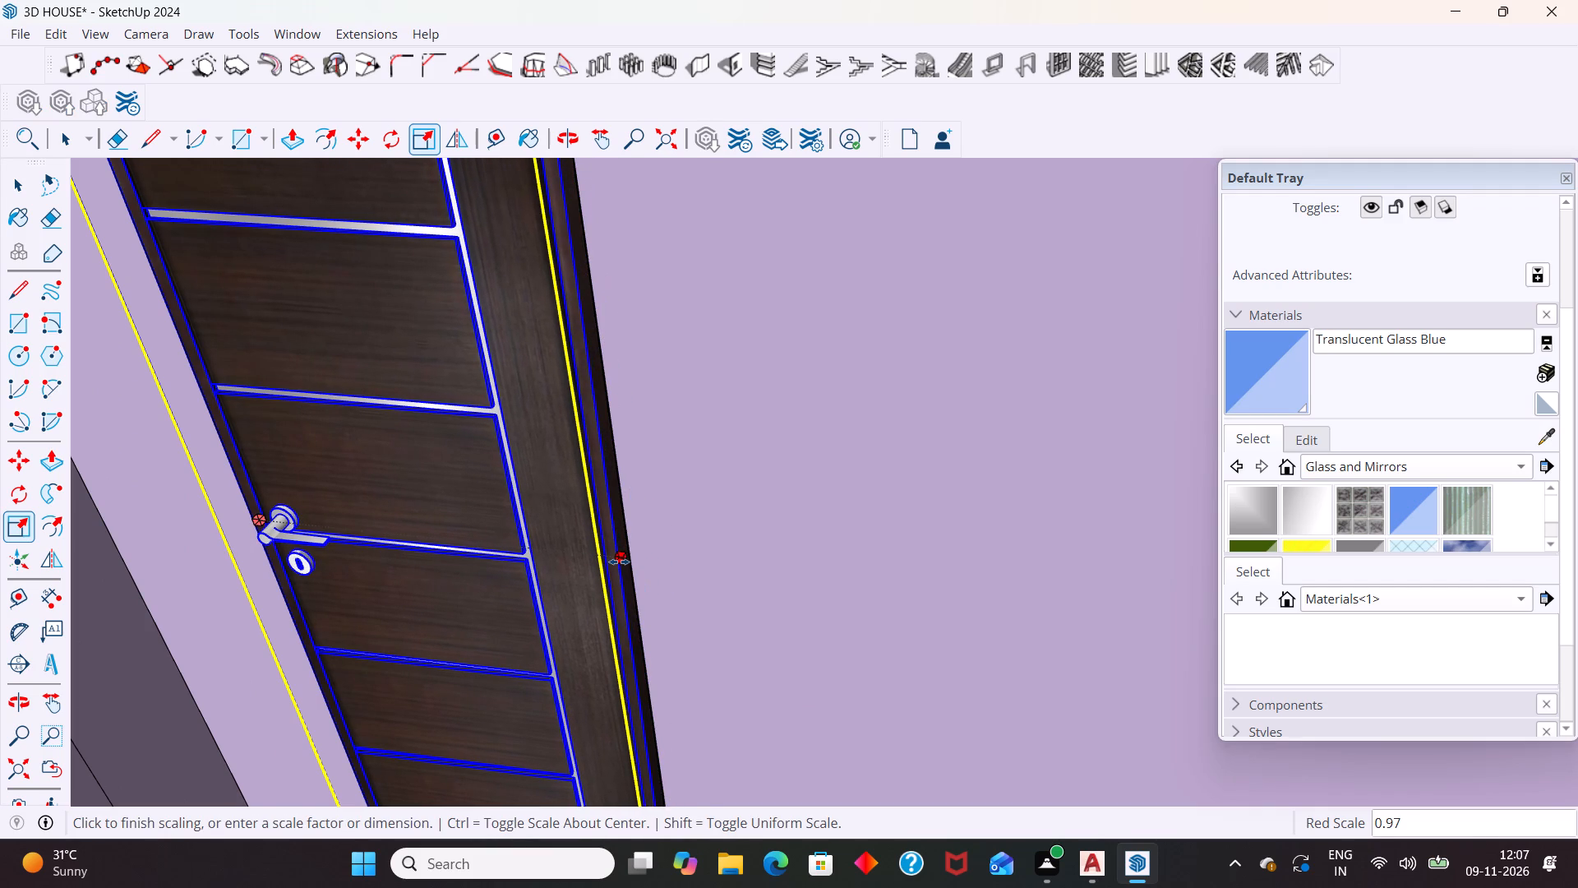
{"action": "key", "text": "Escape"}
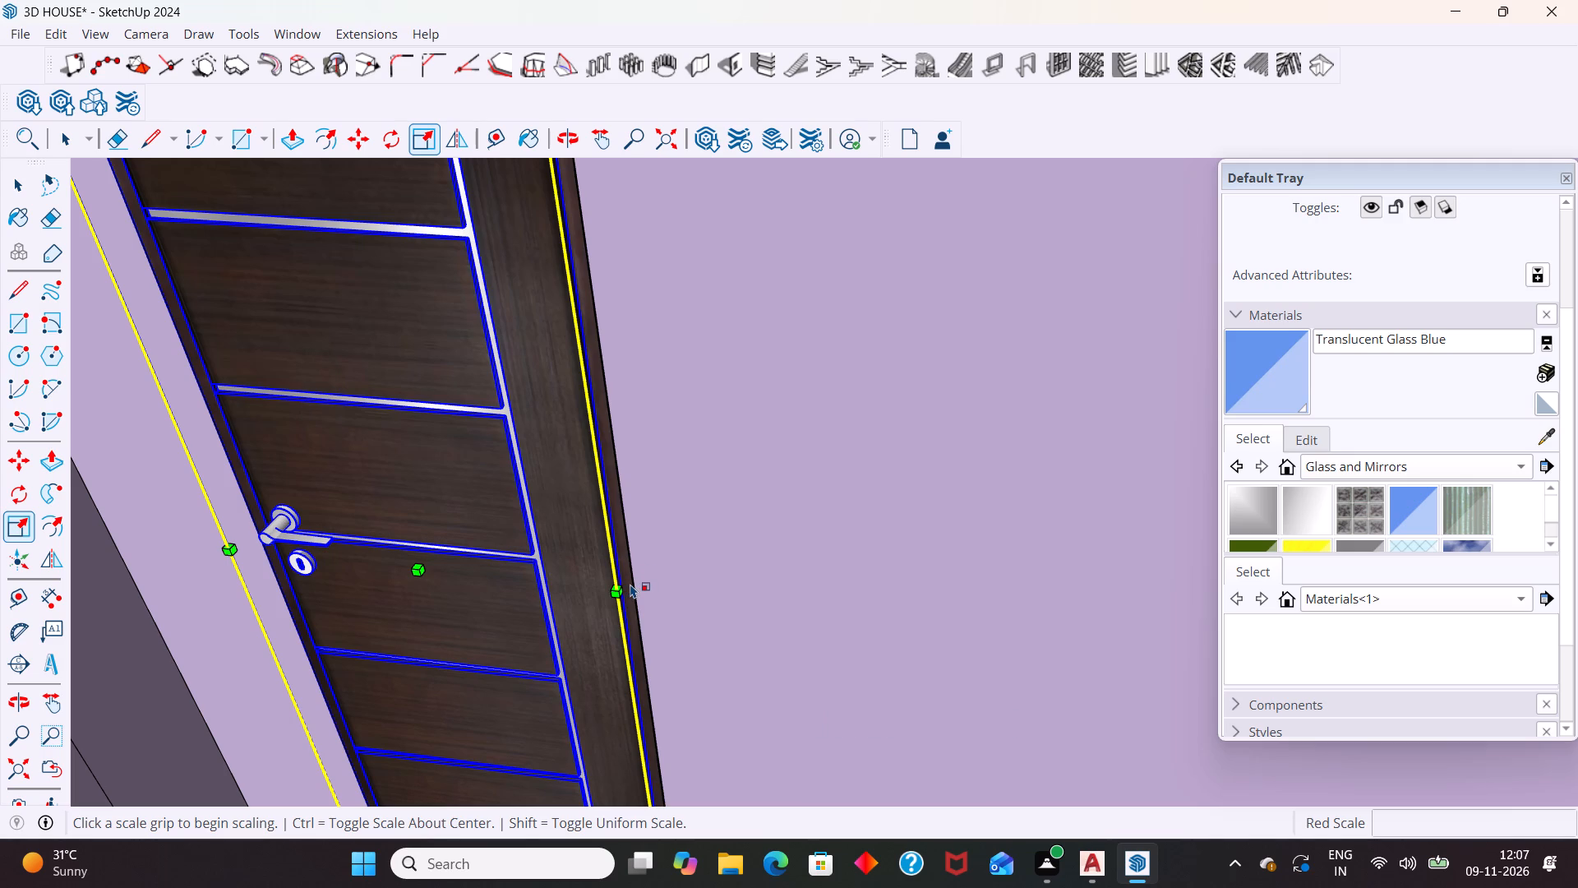
Narrow the door from the side opposite the handle, widen it again by about 1.12 to meet the doorway's edge, and deselect it.
{"action": "left_click_drag", "start_coordinate": [634, 557], "coordinate": [625, 557]}
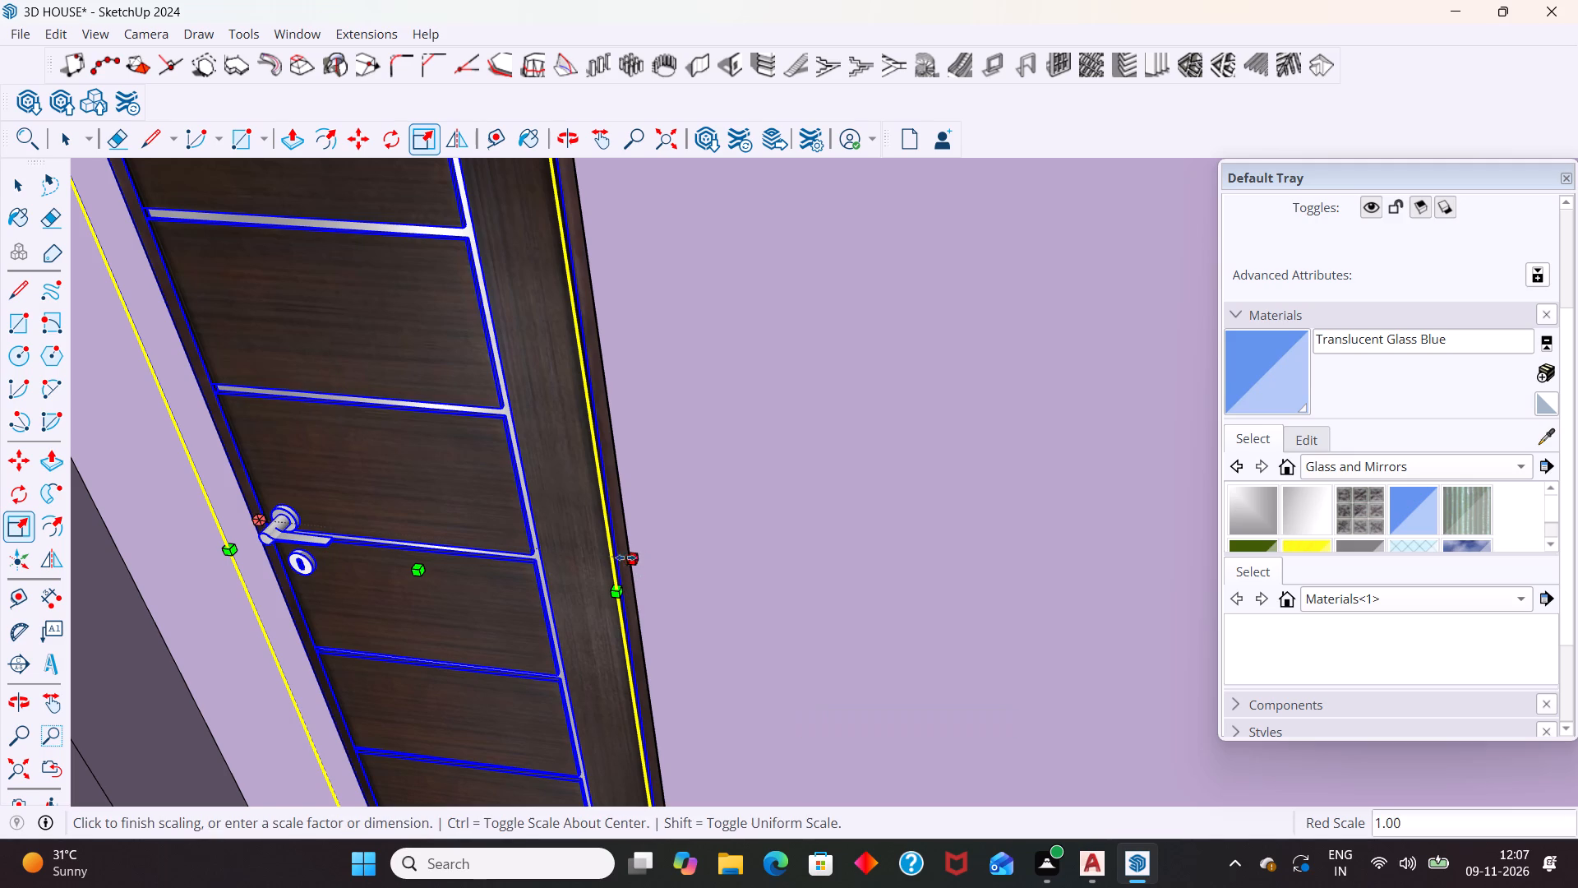
{"action": "left_click_drag", "start_coordinate": [625, 557], "coordinate": [592, 552]}
{"action": "scroll", "coordinate": [577, 458], "scroll_direction": "down", "scroll_amount": 7}
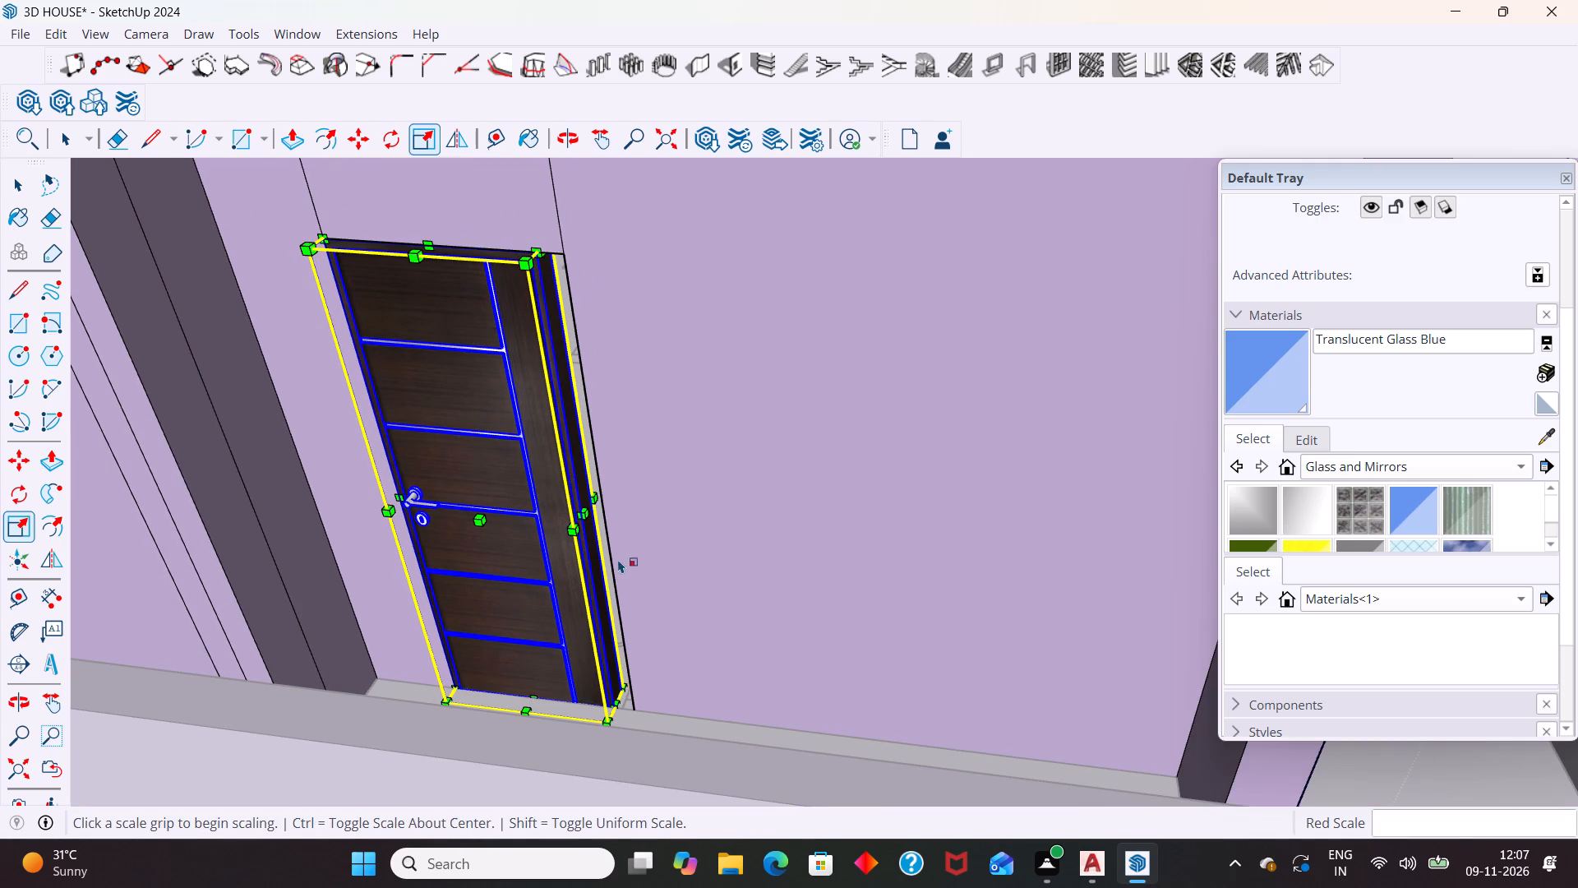
{"action": "left_click_drag", "start_coordinate": [588, 513], "coordinate": [604, 516]}
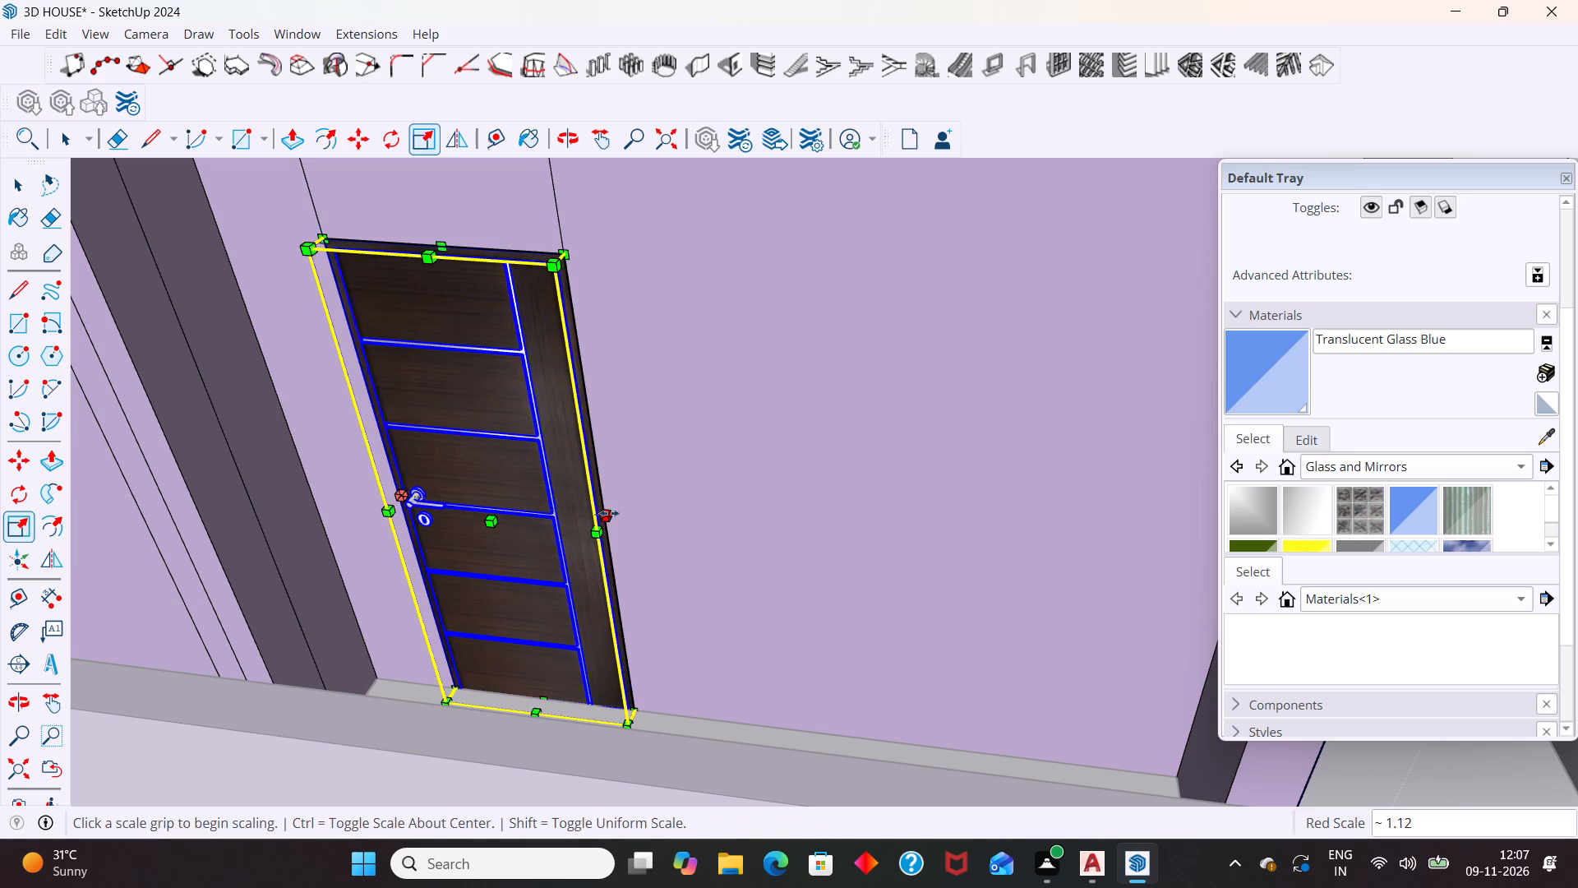
{"action": "scroll", "coordinate": [615, 513], "scroll_direction": "down", "scroll_amount": 5}
{"action": "scroll", "coordinate": [624, 500], "scroll_direction": "up", "scroll_amount": 10}
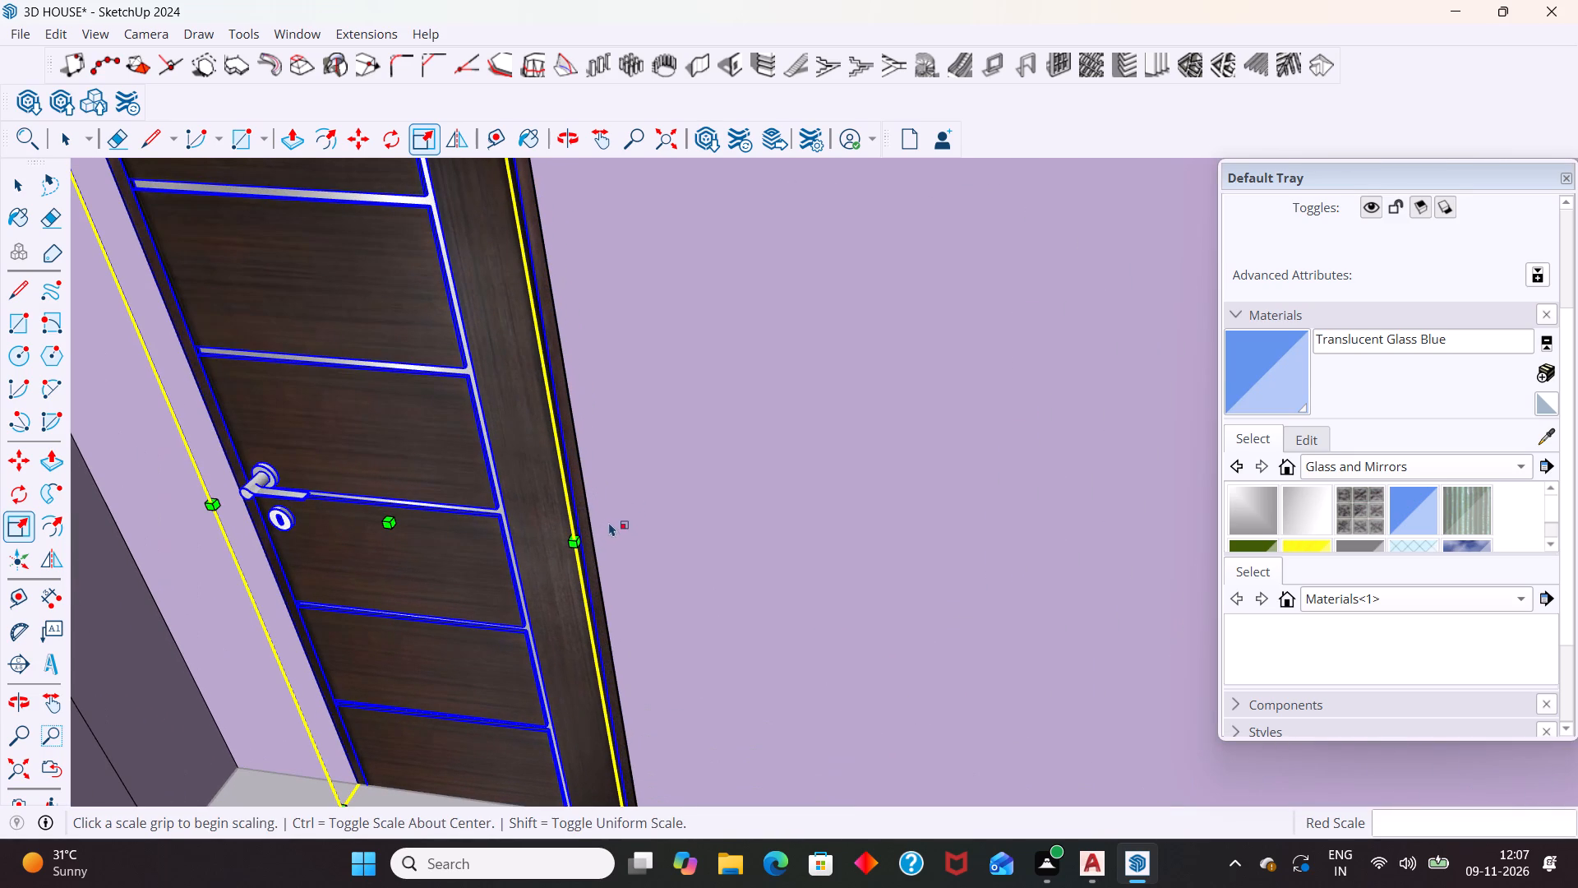
{"action": "left_click_drag", "start_coordinate": [593, 517], "coordinate": [602, 519]}
{"action": "scroll", "coordinate": [601, 518], "scroll_direction": "down", "scroll_amount": 7}
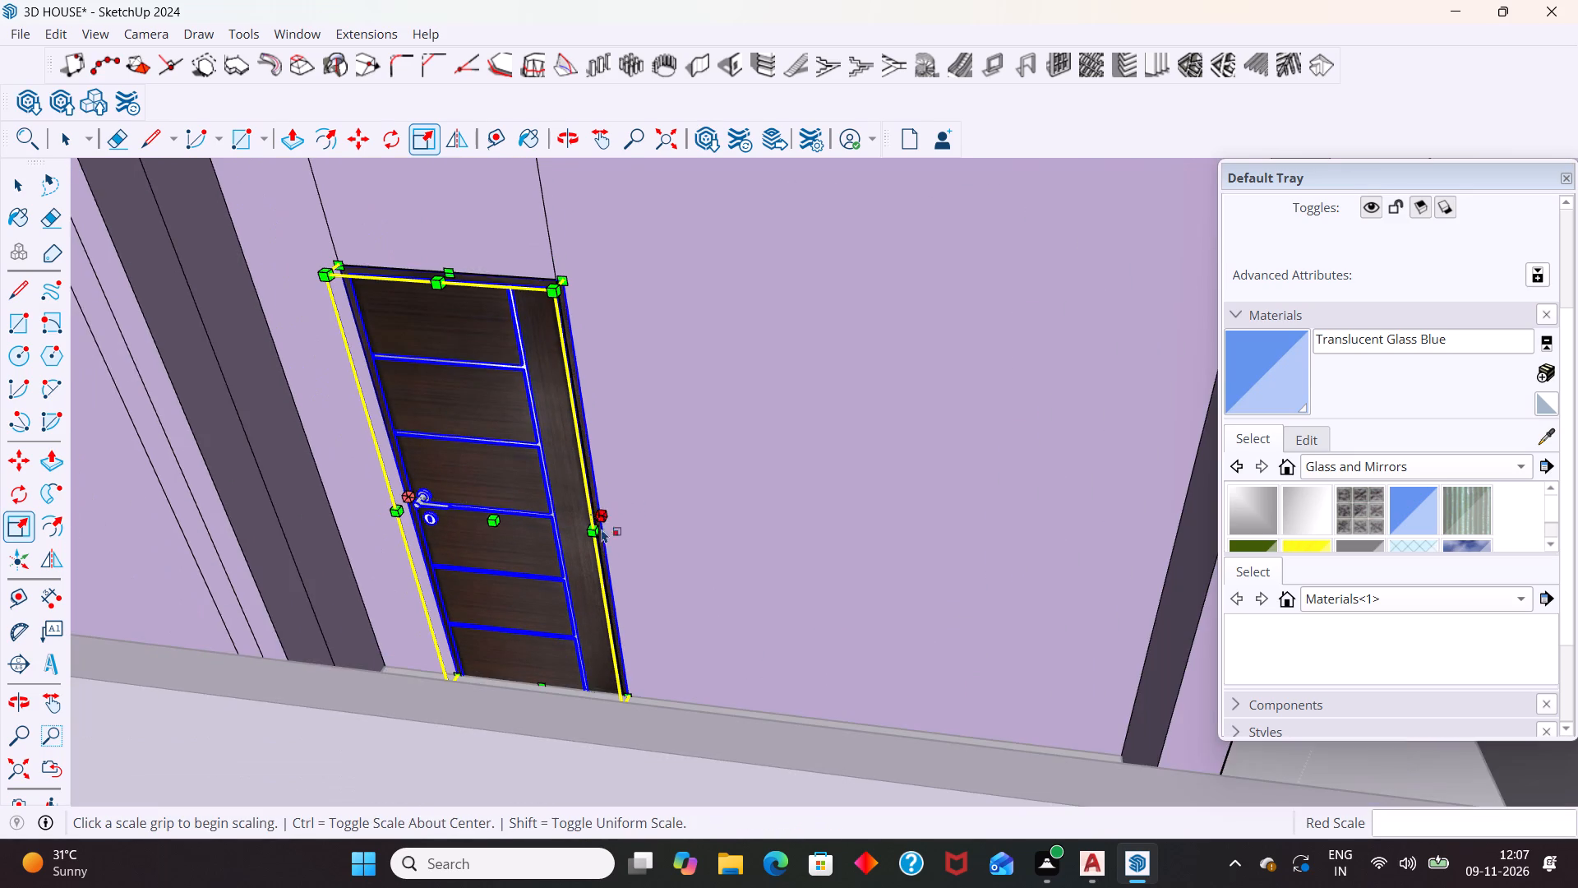
{"action": "scroll", "coordinate": [628, 556], "scroll_direction": "down", "scroll_amount": 5}
{"action": "middle_click_drag", "start_coordinate": [545, 594], "coordinate": [638, 574]}
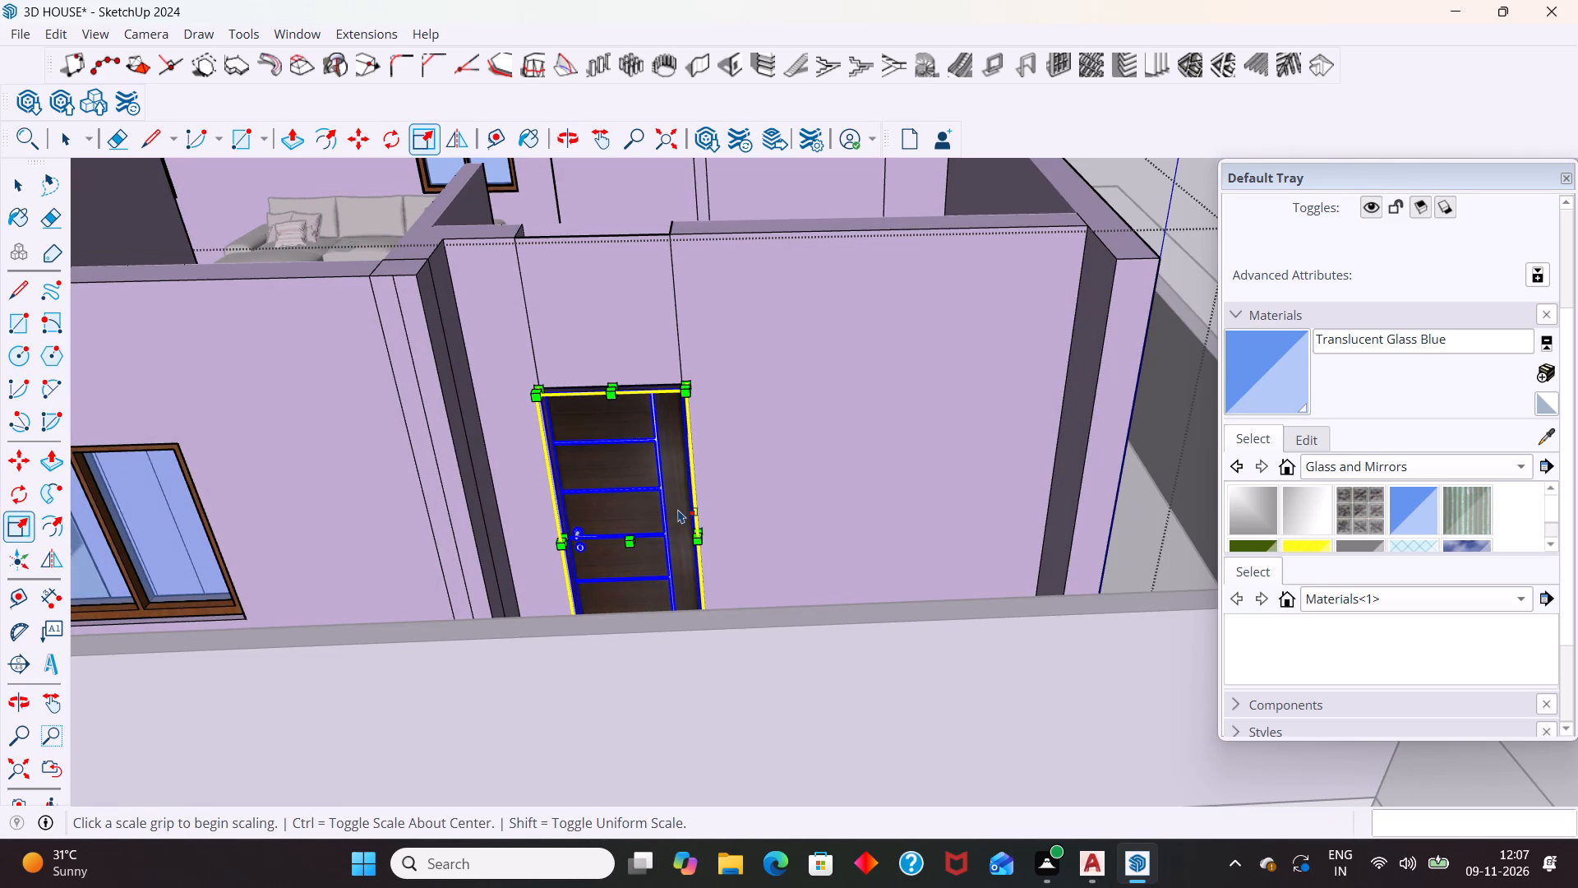
{"action": "key", "text": "space"}
{"action": "scroll", "coordinate": [625, 372], "scroll_direction": "up", "scroll_amount": 3}
{"action": "left_click", "coordinate": [630, 372]}
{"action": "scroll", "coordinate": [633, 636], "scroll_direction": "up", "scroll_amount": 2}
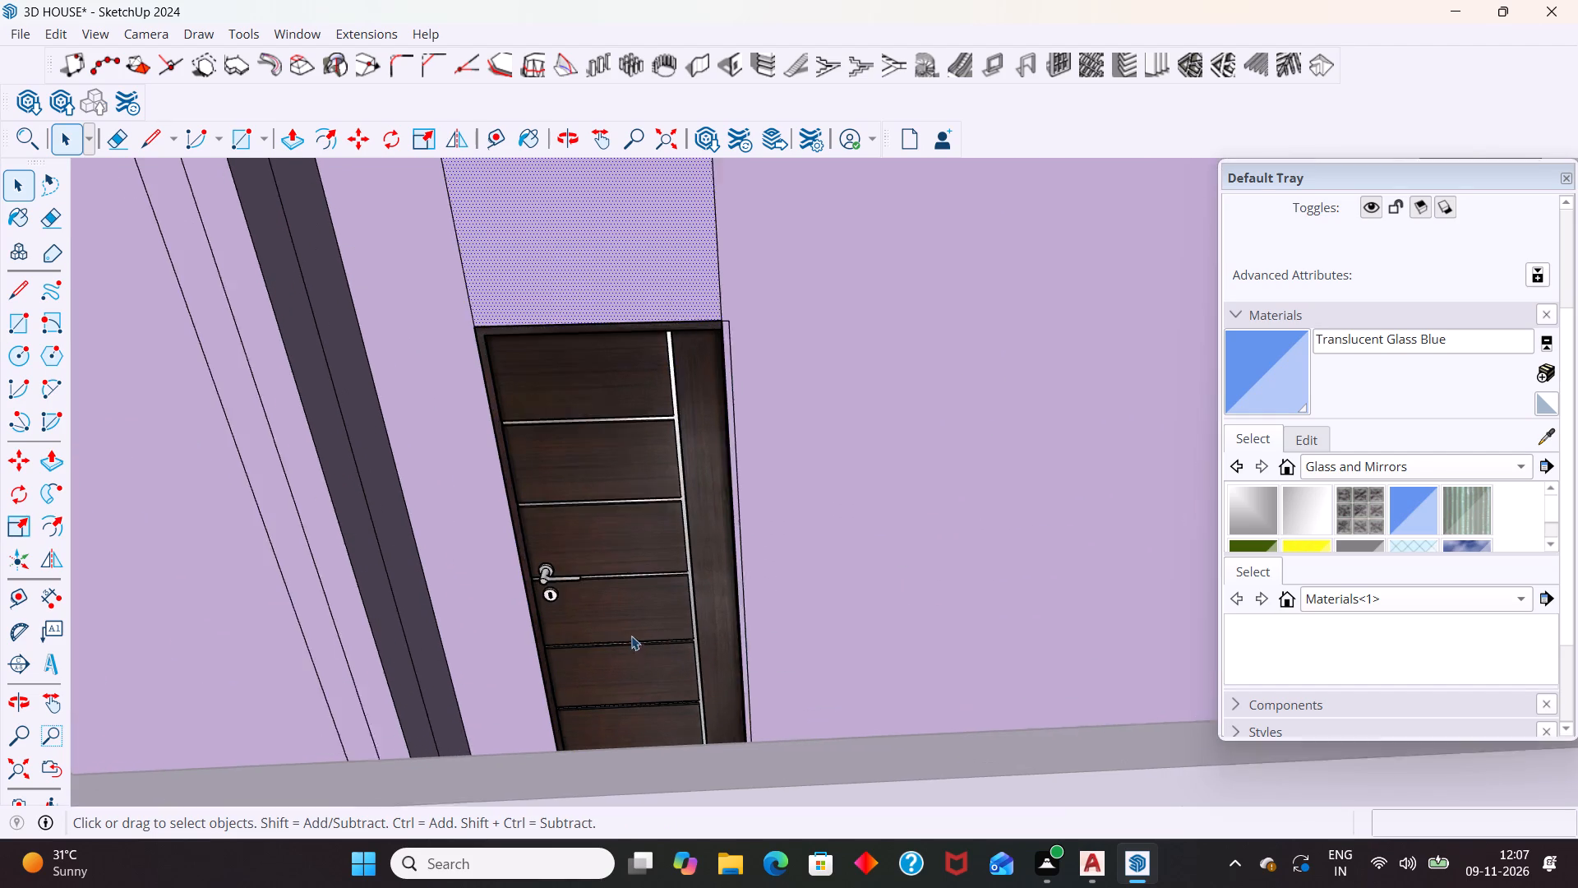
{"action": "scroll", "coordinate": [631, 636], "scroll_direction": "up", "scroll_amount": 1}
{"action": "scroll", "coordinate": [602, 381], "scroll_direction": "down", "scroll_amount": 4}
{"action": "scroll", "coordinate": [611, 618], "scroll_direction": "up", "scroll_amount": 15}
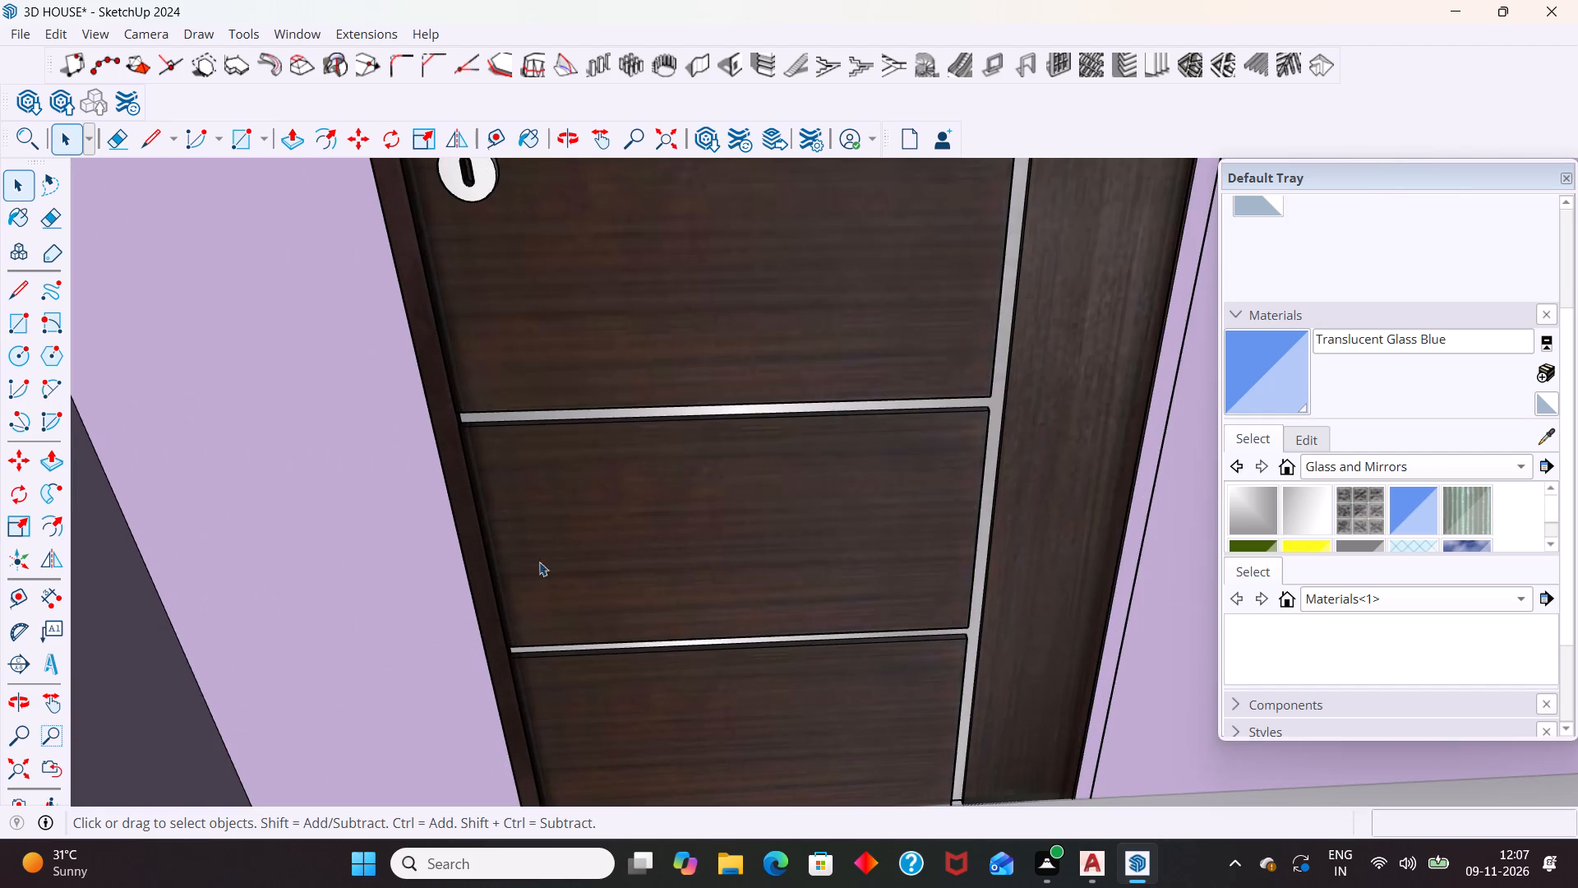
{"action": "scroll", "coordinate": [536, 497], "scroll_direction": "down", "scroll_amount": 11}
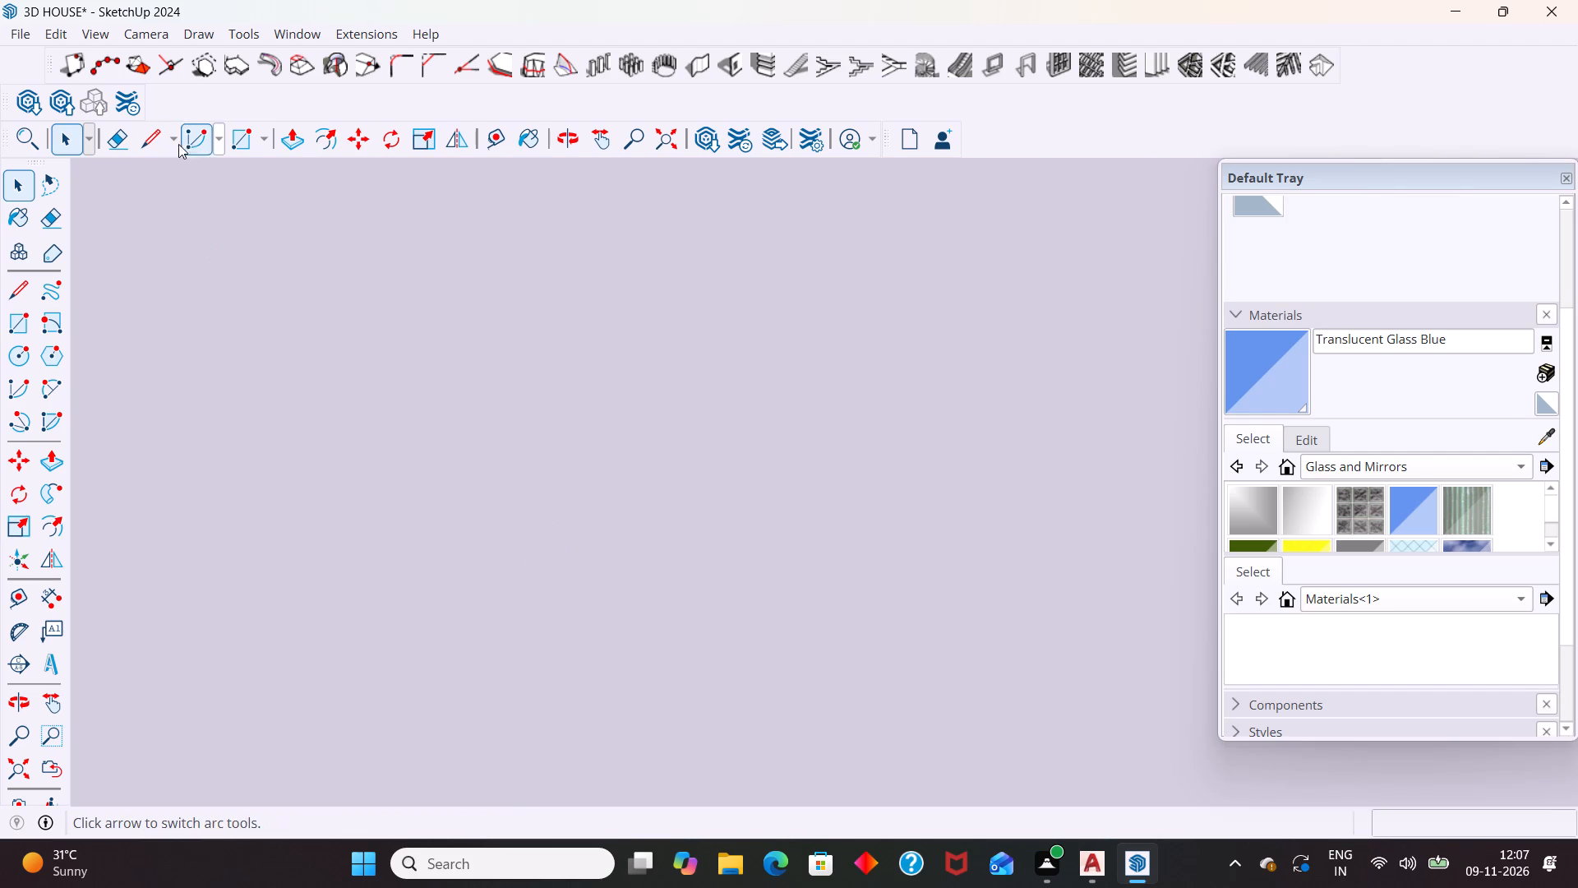
Show the standard view controls and switch to the Top view to bring the whole house back into sight.
{"action": "right_click", "coordinate": [508, 95]}
{"action": "left_click", "coordinate": [800, 64]}
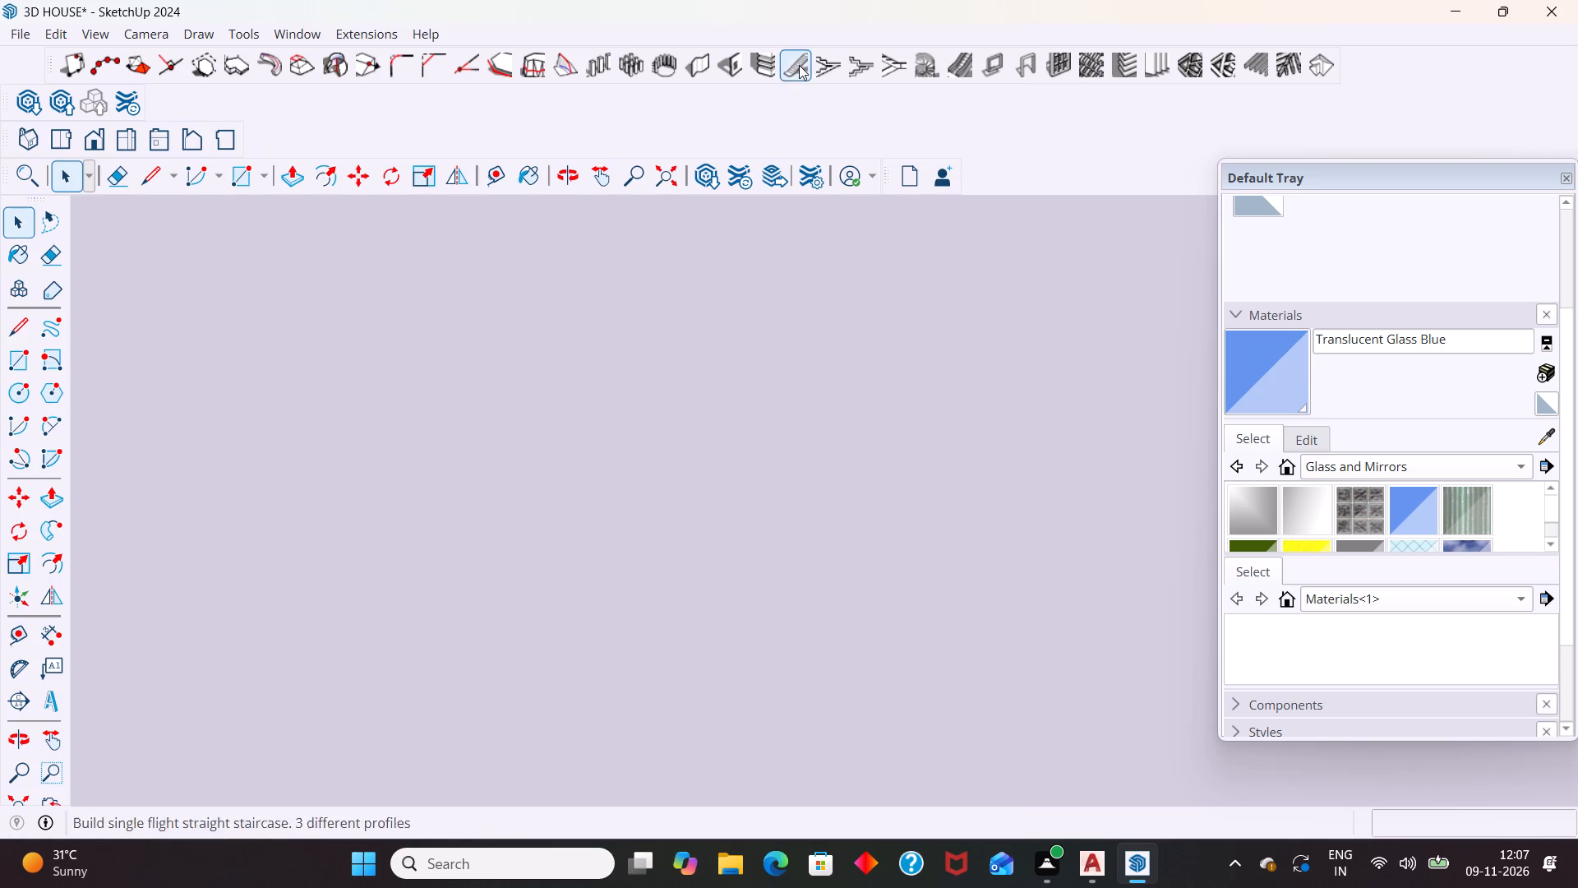
{"action": "left_click", "coordinate": [71, 129]}
{"action": "scroll", "coordinate": [498, 442], "scroll_direction": "down", "scroll_amount": 4}
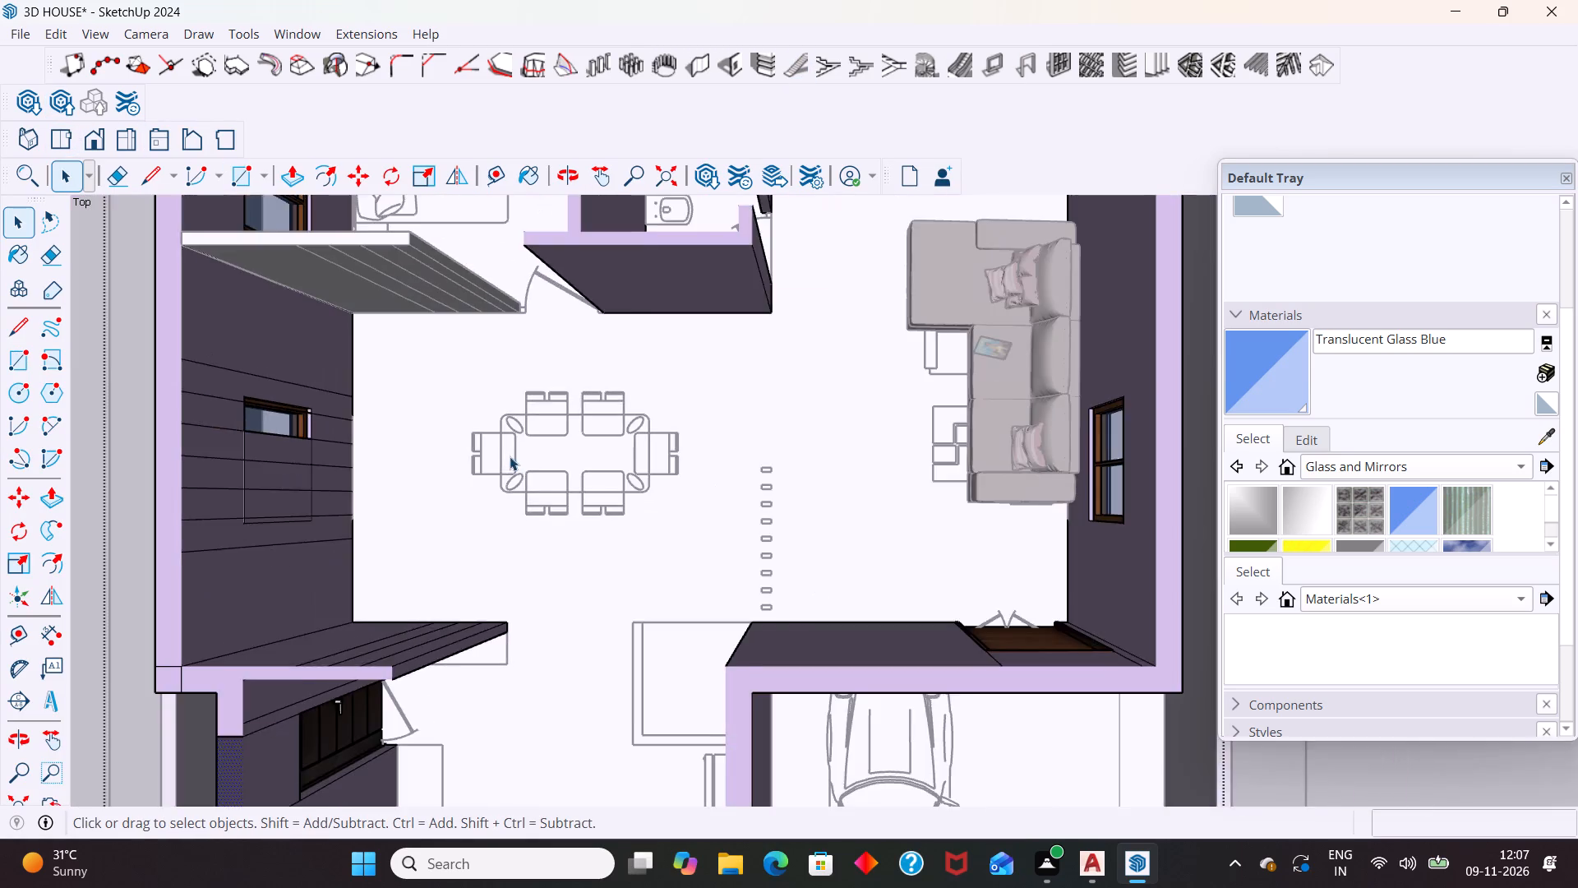
{"action": "scroll", "coordinate": [510, 456], "scroll_direction": "down", "scroll_amount": 17}
Move the dark door about 1 1/8" deeper into its doorway from its handle-side bottom corner, and deselect it.
{"action": "middle_click_drag", "start_coordinate": [561, 476], "coordinate": [667, 290]}
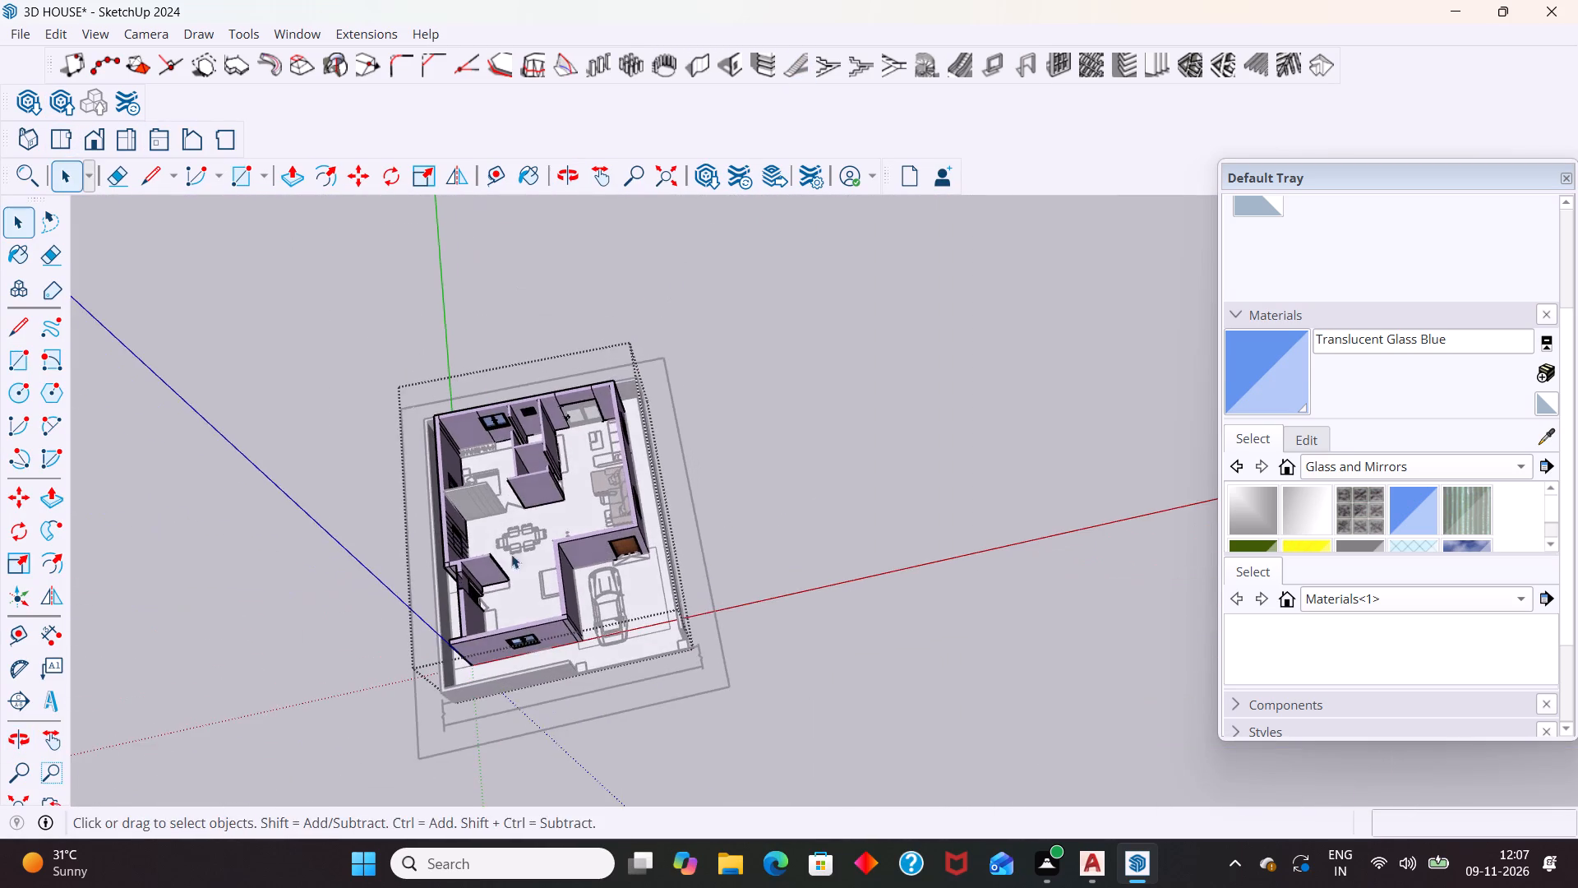
{"action": "middle_click_drag", "start_coordinate": [468, 613], "coordinate": [622, 308]}
{"action": "middle_click_drag", "start_coordinate": [357, 660], "coordinate": [611, 669]}
{"action": "scroll", "coordinate": [617, 727], "scroll_direction": "up", "scroll_amount": 8}
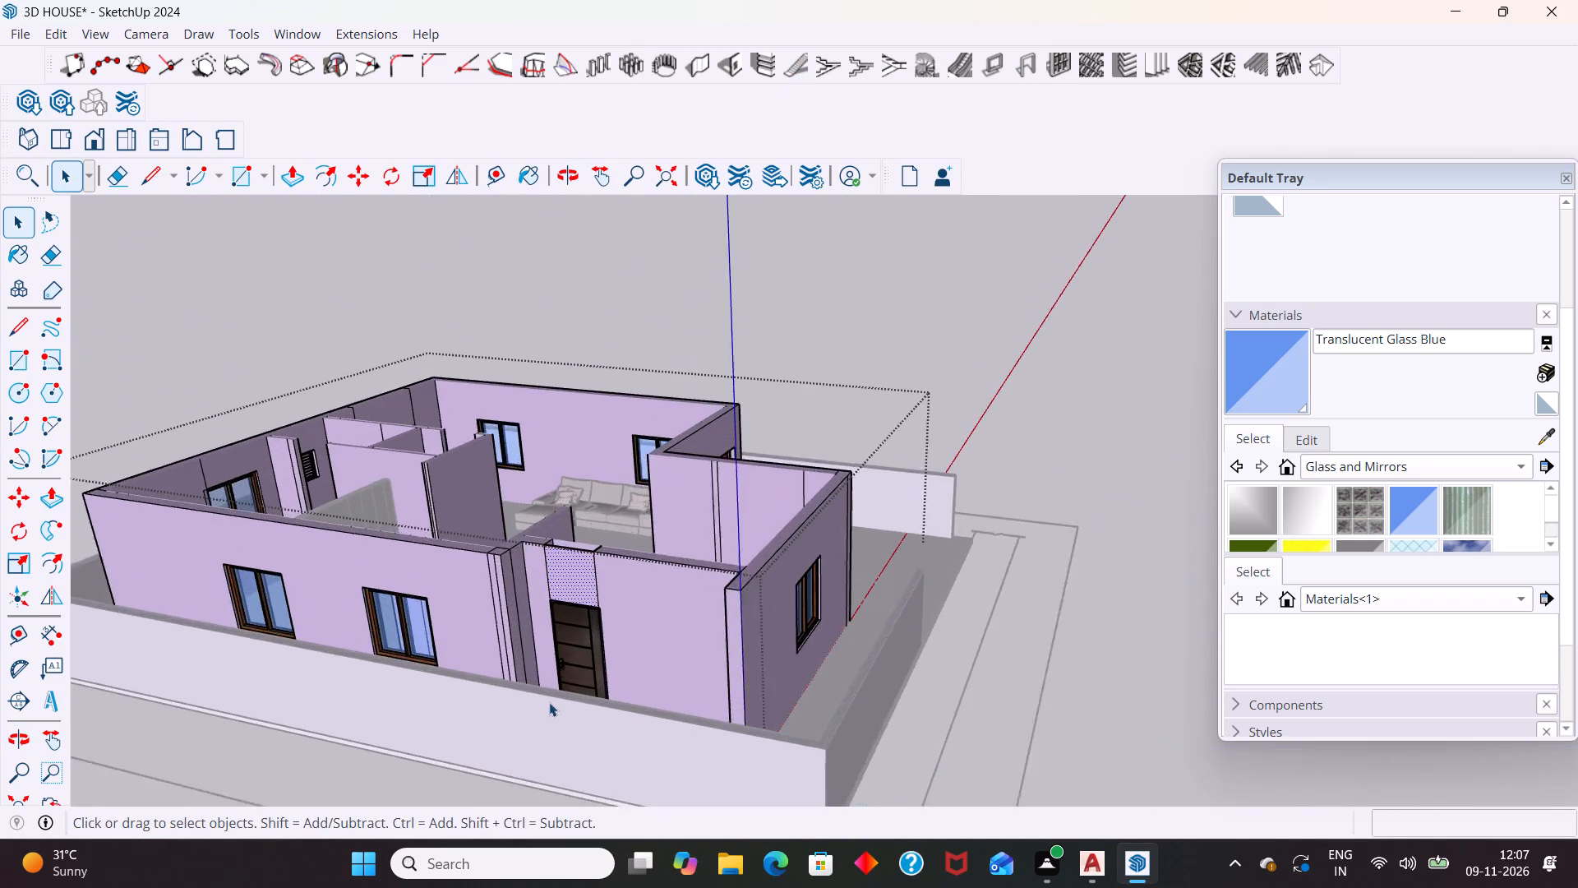
{"action": "scroll", "coordinate": [549, 702], "scroll_direction": "up", "scroll_amount": 10}
{"action": "middle_click_drag", "start_coordinate": [606, 682], "coordinate": [593, 724]}
{"action": "scroll", "coordinate": [564, 731], "scroll_direction": "up", "scroll_amount": 5}
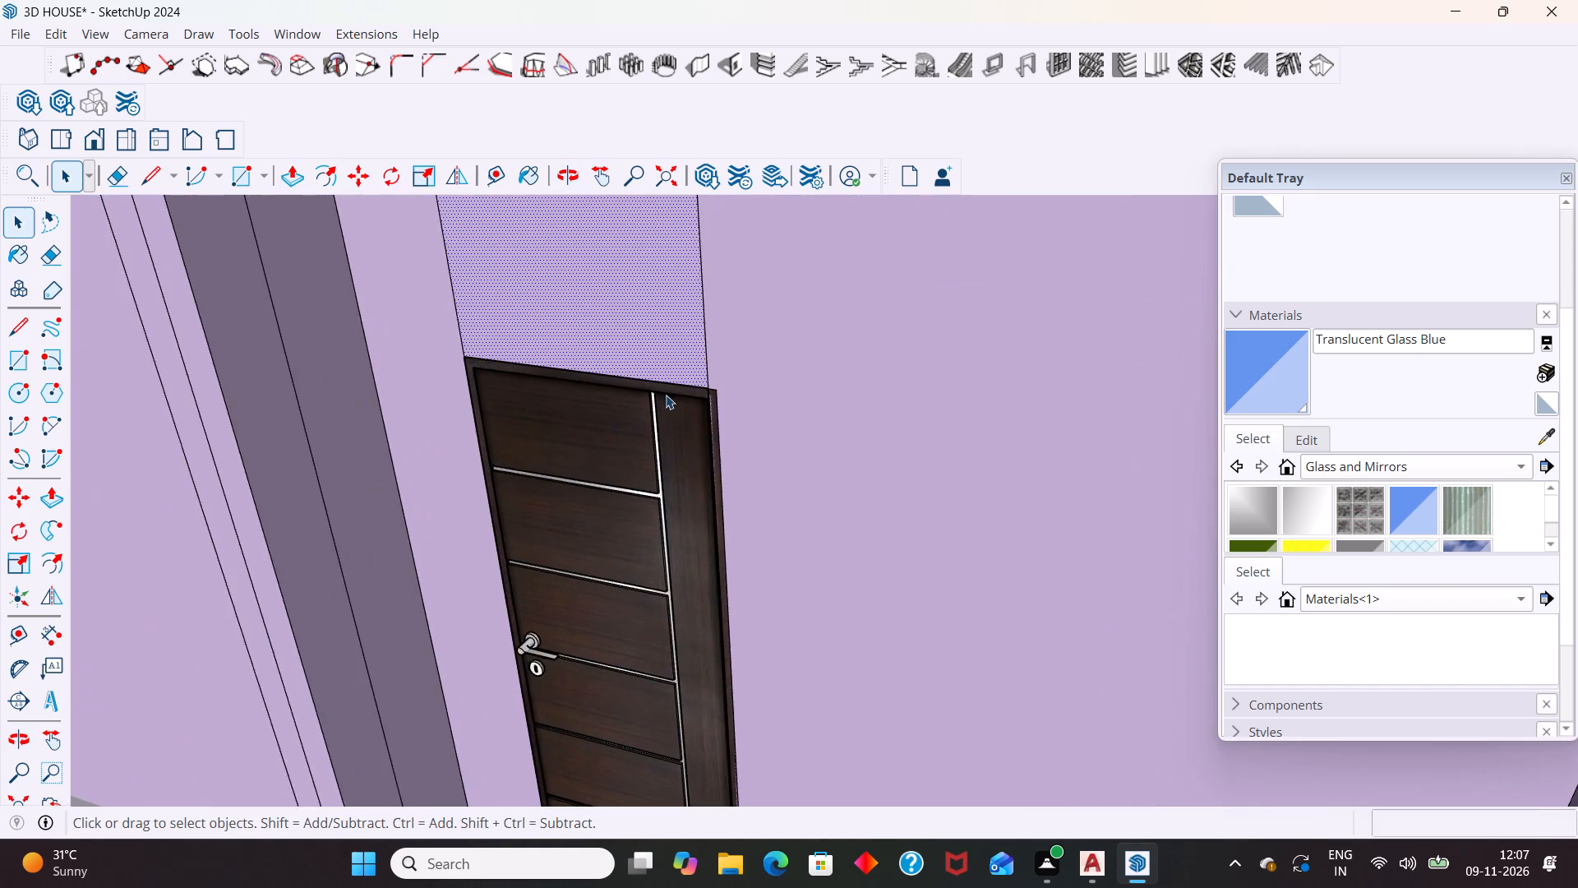
{"action": "scroll", "coordinate": [667, 393], "scroll_direction": "down", "scroll_amount": 12}
{"action": "middle_click_drag", "start_coordinate": [647, 619], "coordinate": [577, 718]}
{"action": "scroll", "coordinate": [655, 599], "scroll_direction": "up", "scroll_amount": 11}
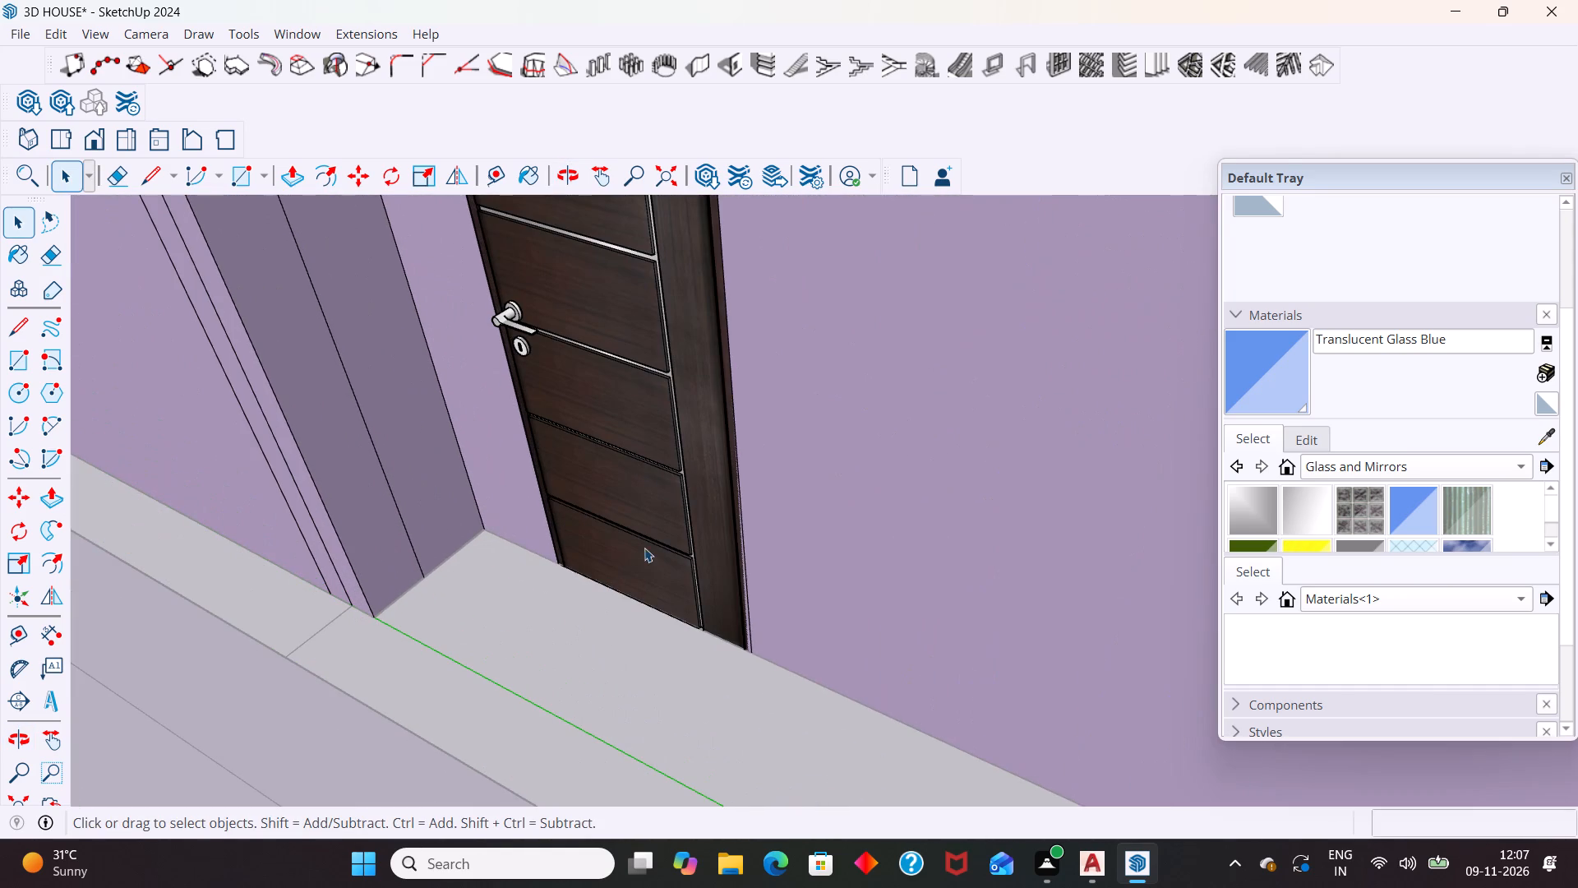
{"action": "left_click", "coordinate": [645, 548]}
{"action": "scroll", "coordinate": [618, 550], "scroll_direction": "up", "scroll_amount": 8}
{"action": "key", "text": "m"}
{"action": "scroll", "coordinate": [544, 564], "scroll_direction": "up", "scroll_amount": 2}
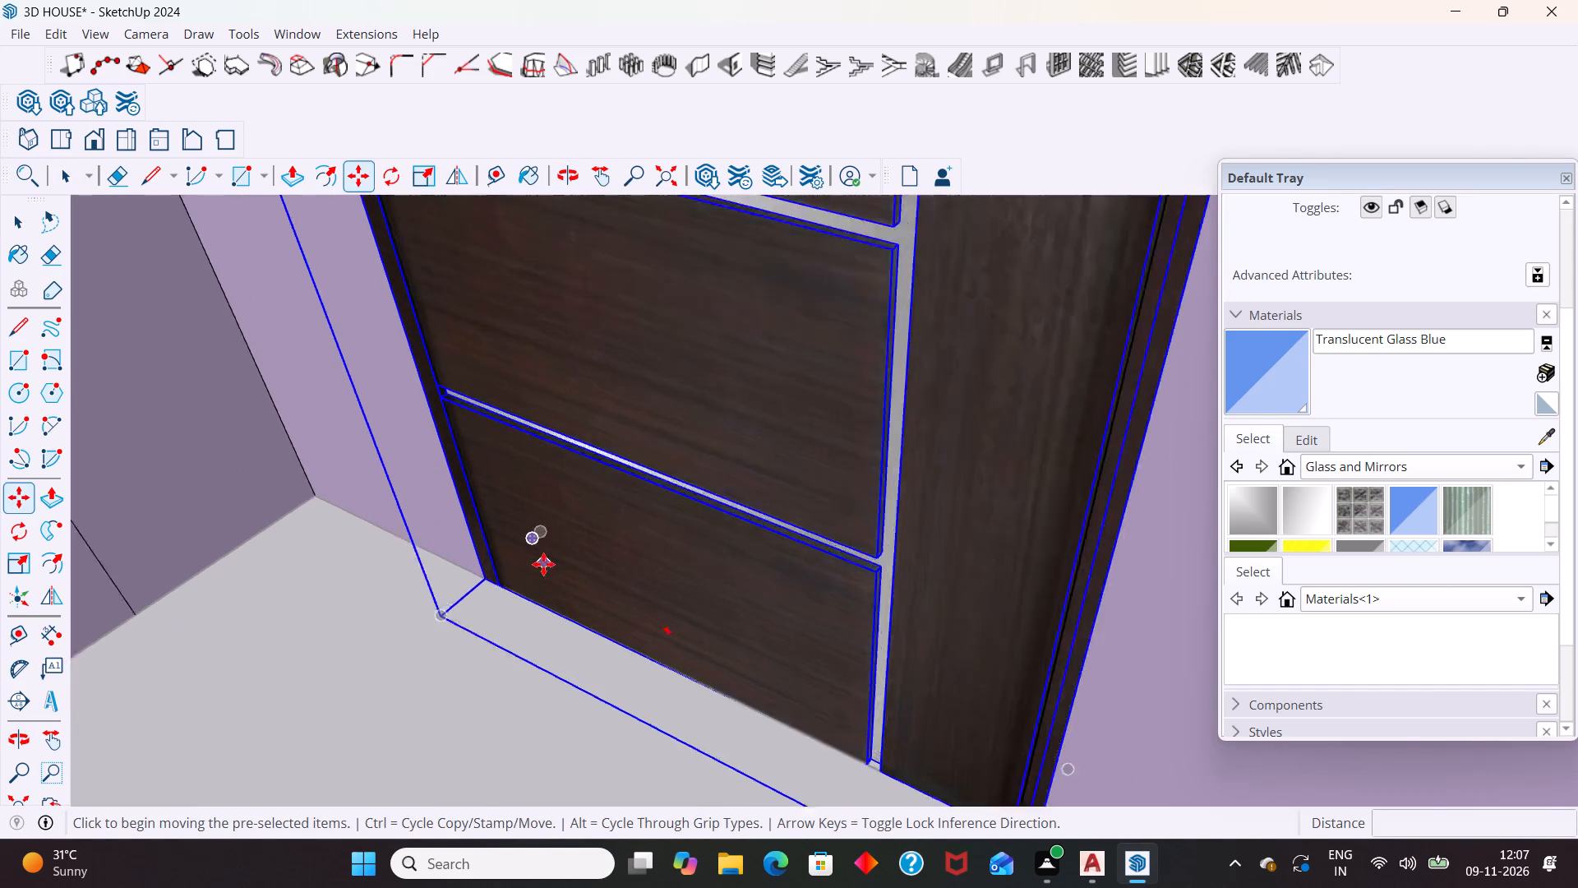
{"action": "scroll", "coordinate": [543, 564], "scroll_direction": "up", "scroll_amount": 18}
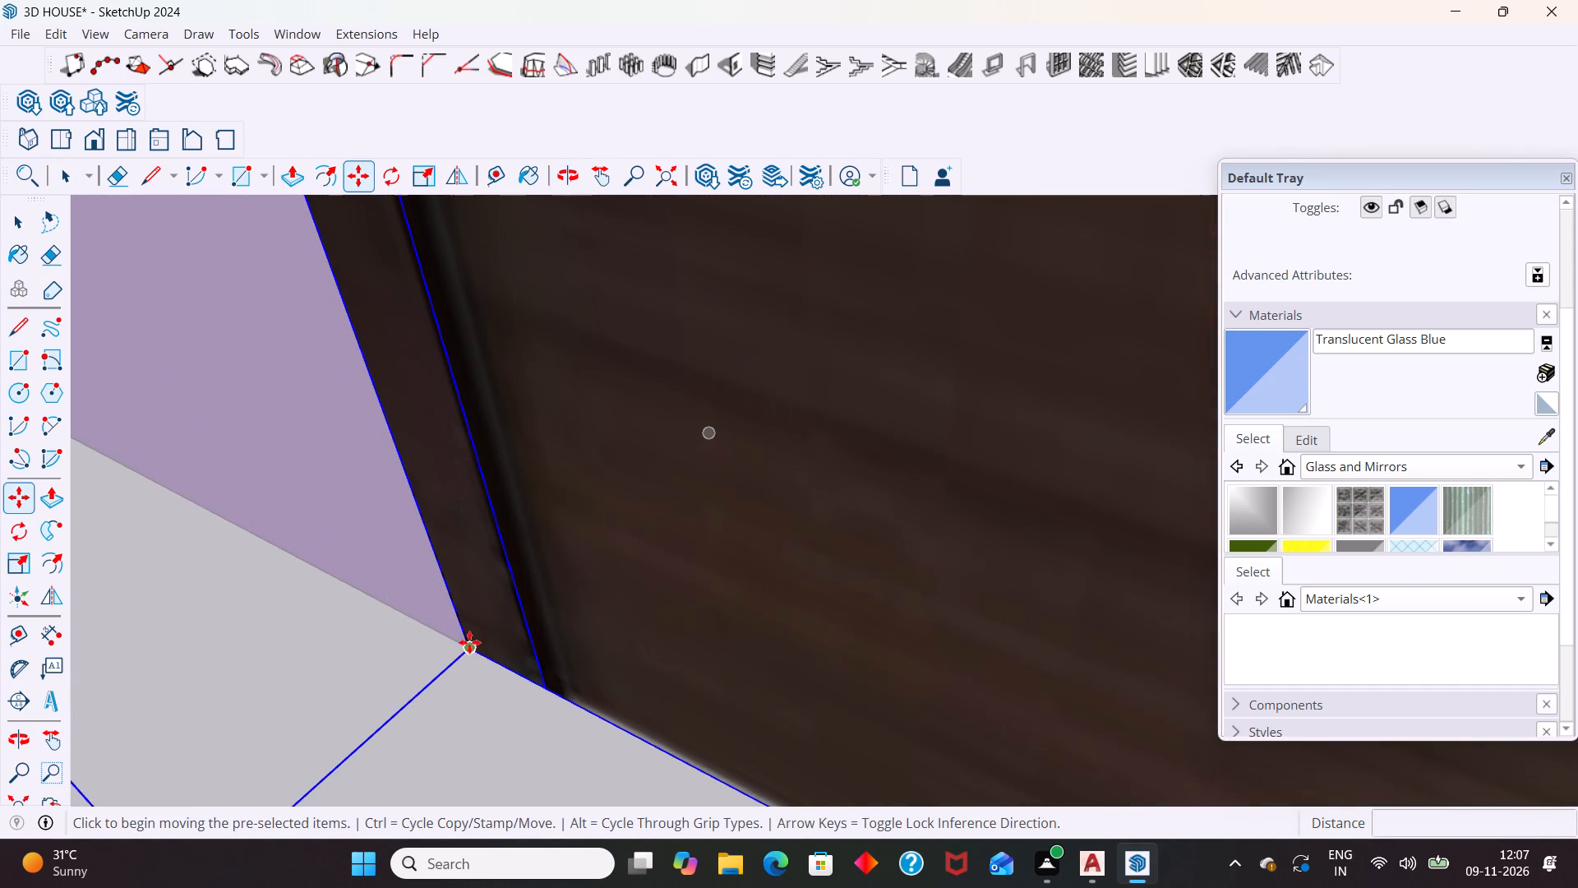
{"action": "left_click_drag", "start_coordinate": [468, 648], "coordinate": [476, 643]}
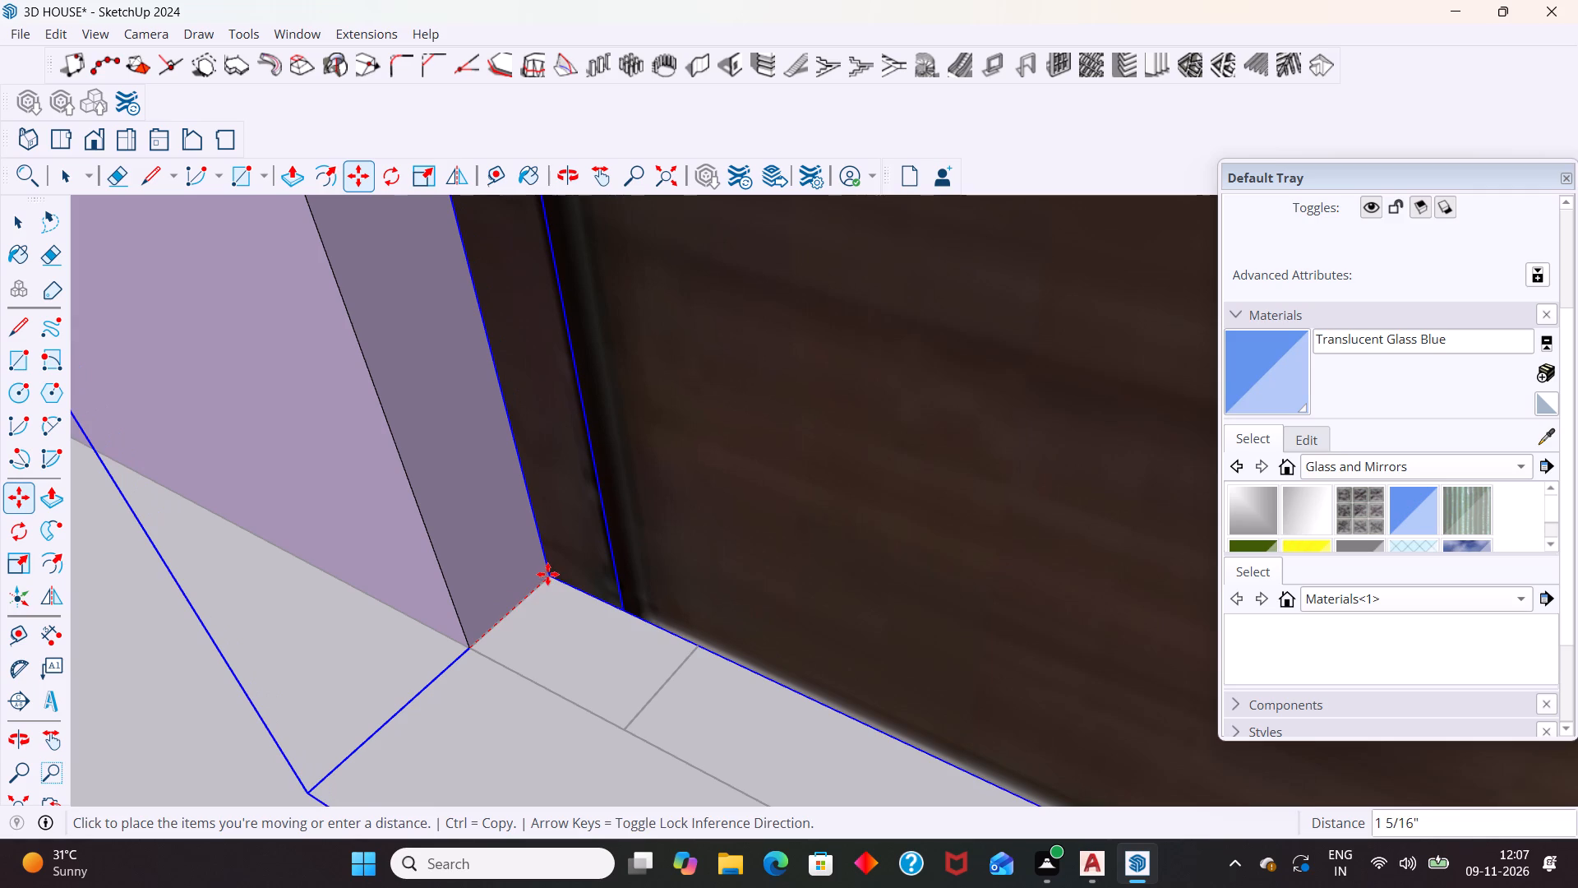
{"action": "left_click", "coordinate": [535, 587]}
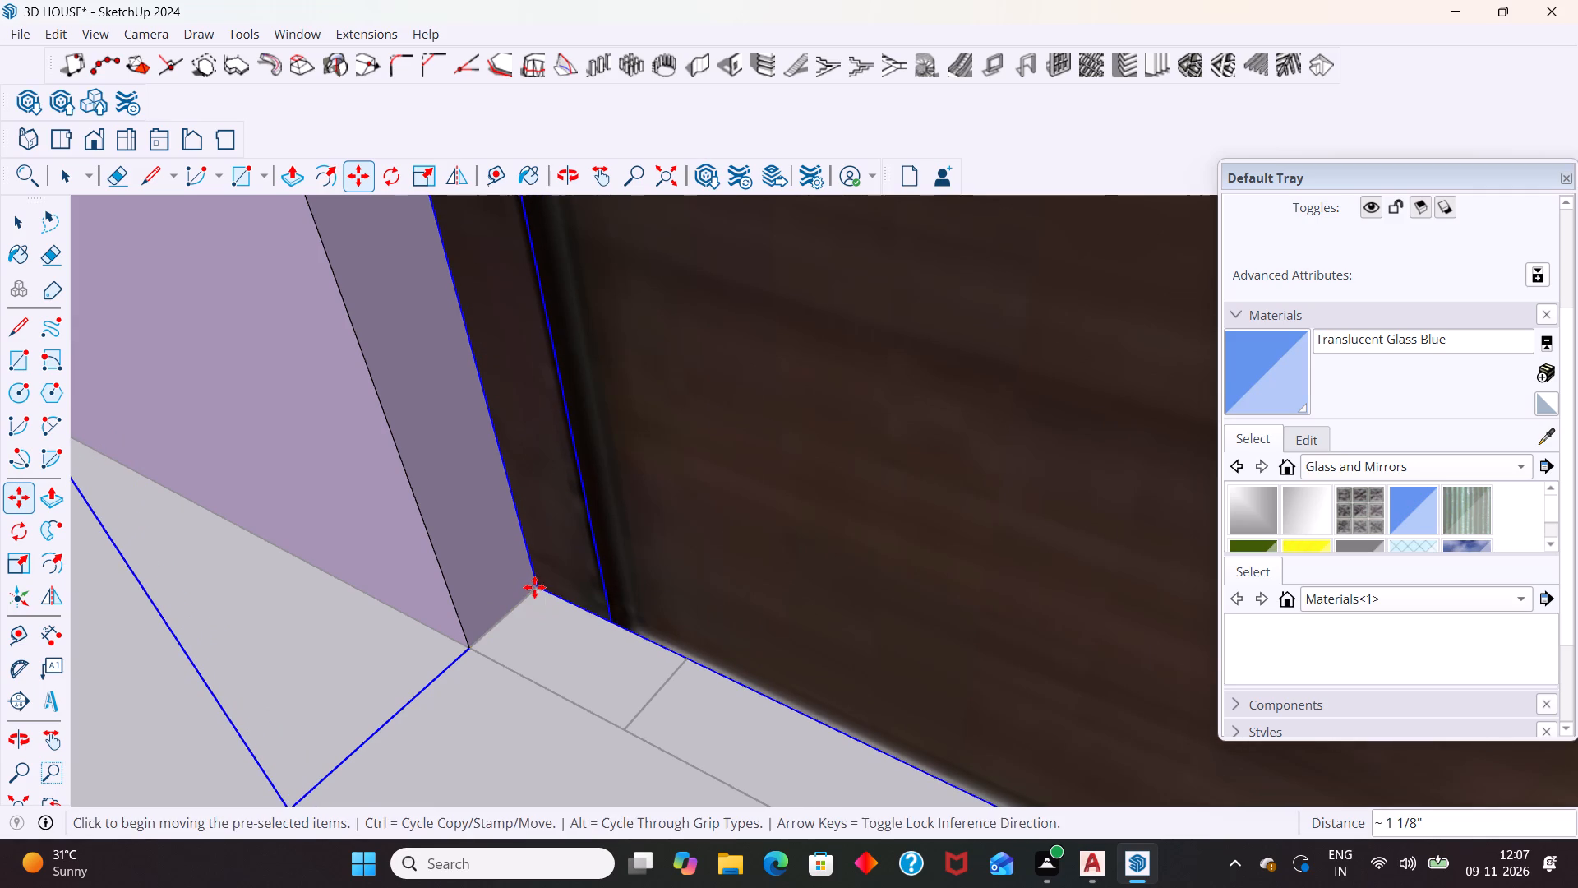
{"action": "key", "text": "space"}
{"action": "scroll", "coordinate": [494, 592], "scroll_direction": "down", "scroll_amount": 20}
{"action": "scroll", "coordinate": [494, 592], "scroll_direction": "down", "scroll_amount": 14}
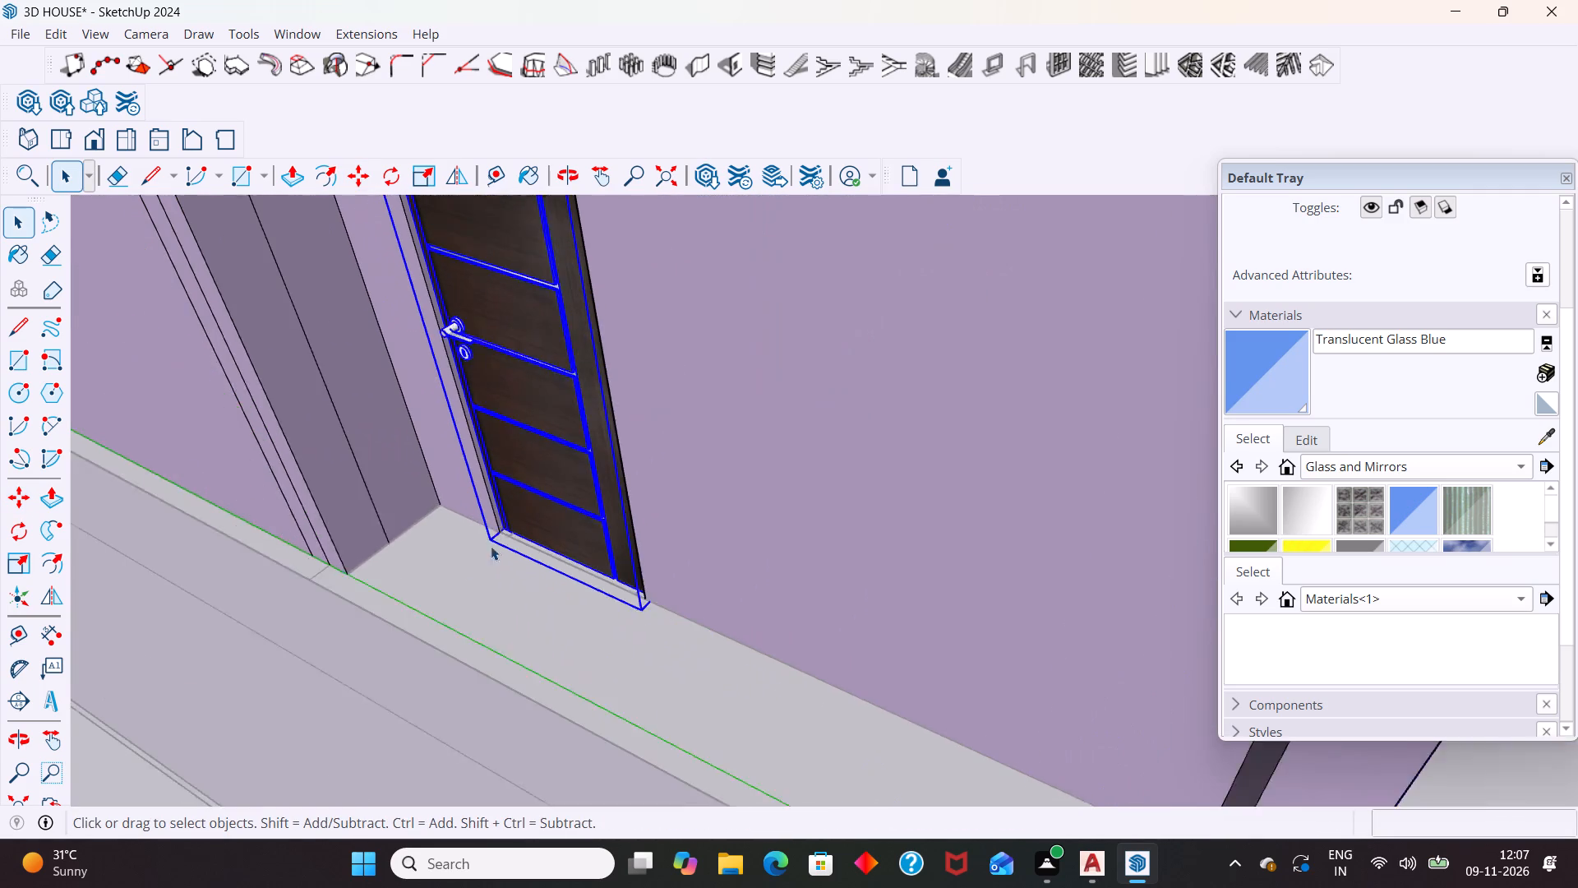
{"action": "left_click", "coordinate": [390, 652]}
Inside the house group, delete the brown wooden door facing the car parking area.
{"action": "scroll", "coordinate": [391, 651], "scroll_direction": "down", "scroll_amount": 6}
{"action": "middle_click_drag", "start_coordinate": [478, 637], "coordinate": [694, 568]}
{"action": "scroll", "coordinate": [645, 590], "scroll_direction": "down", "scroll_amount": 6}
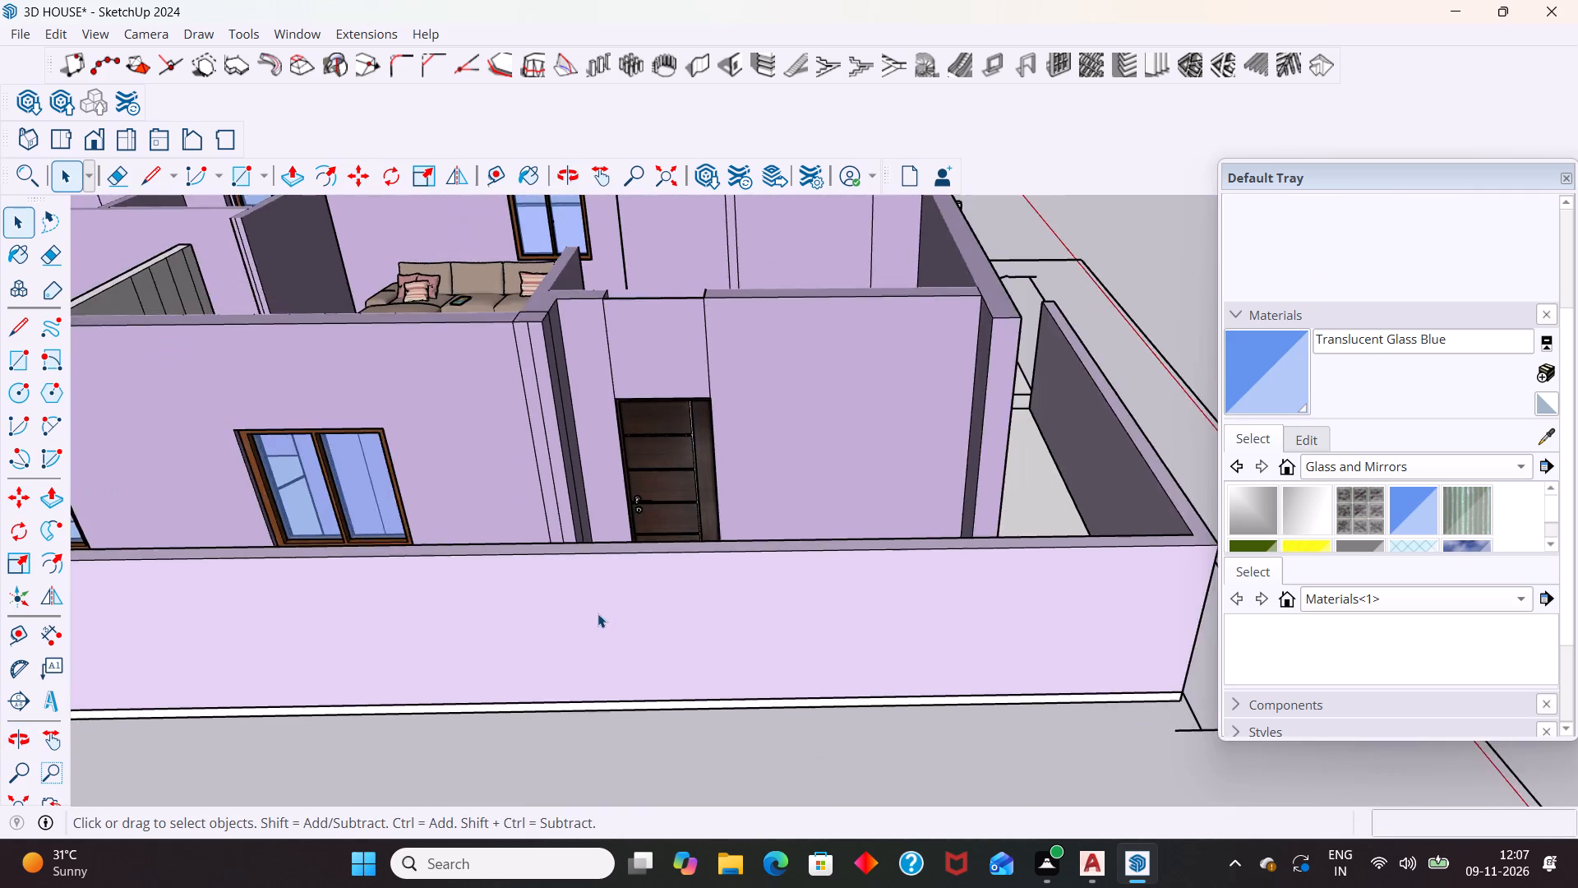
{"action": "scroll", "coordinate": [598, 613], "scroll_direction": "down", "scroll_amount": 4}
{"action": "middle_click_drag", "start_coordinate": [796, 622], "coordinate": [233, 641]}
{"action": "middle_click_drag", "start_coordinate": [736, 567], "coordinate": [522, 546]}
{"action": "scroll", "coordinate": [438, 493], "scroll_direction": "up", "scroll_amount": 1}
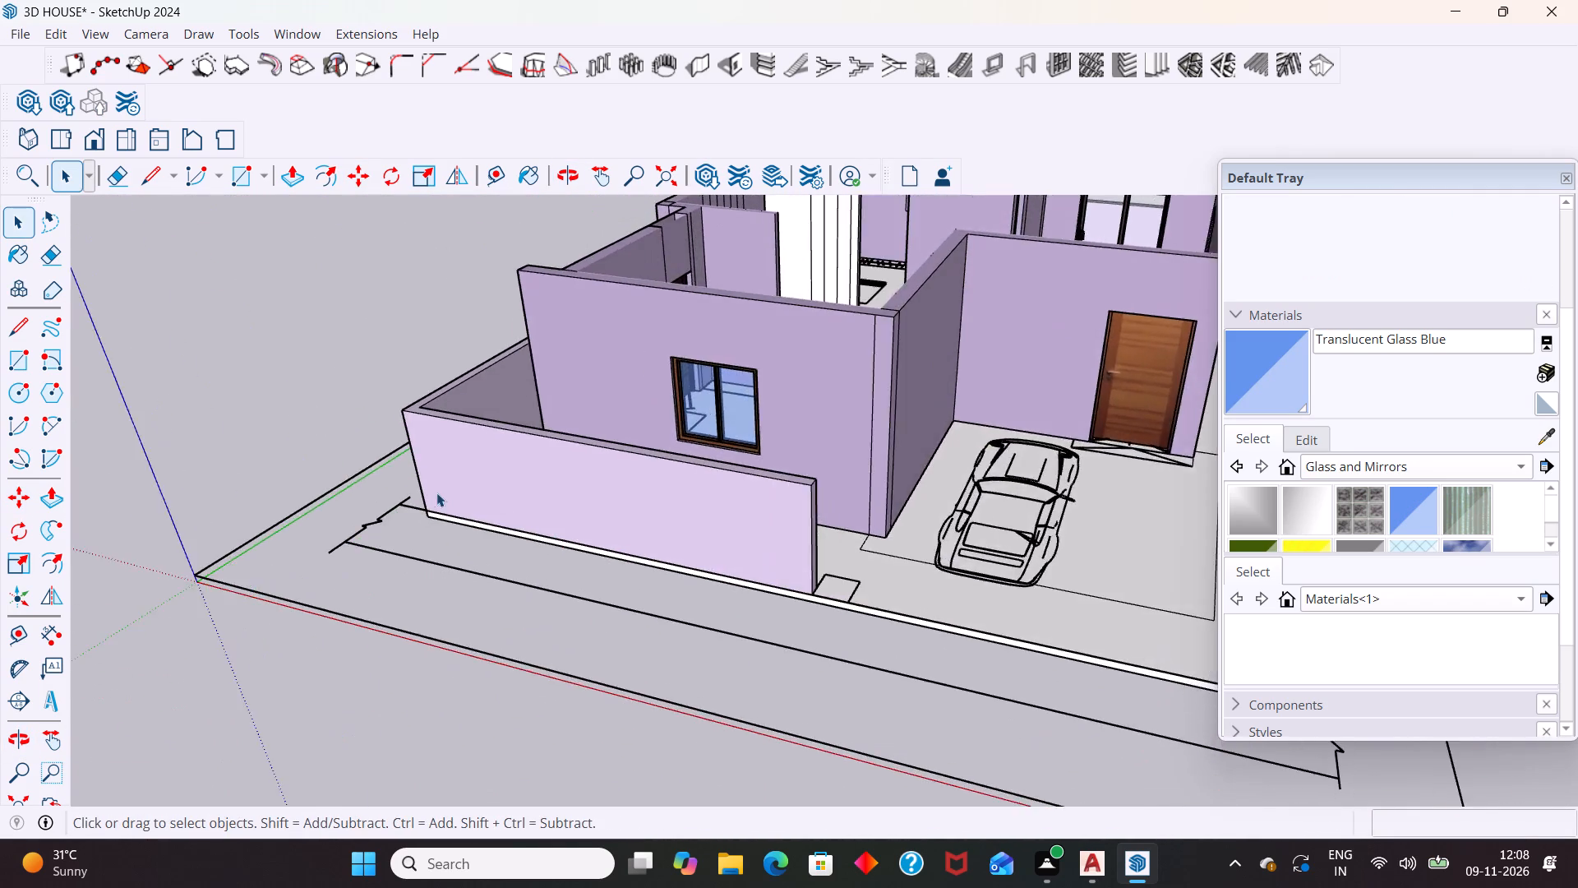
{"action": "scroll", "coordinate": [434, 500], "scroll_direction": "down", "scroll_amount": 4}
{"action": "middle_click_drag", "start_coordinate": [987, 483], "coordinate": [893, 496]}
{"action": "scroll", "coordinate": [930, 409], "scroll_direction": "up", "scroll_amount": 12}
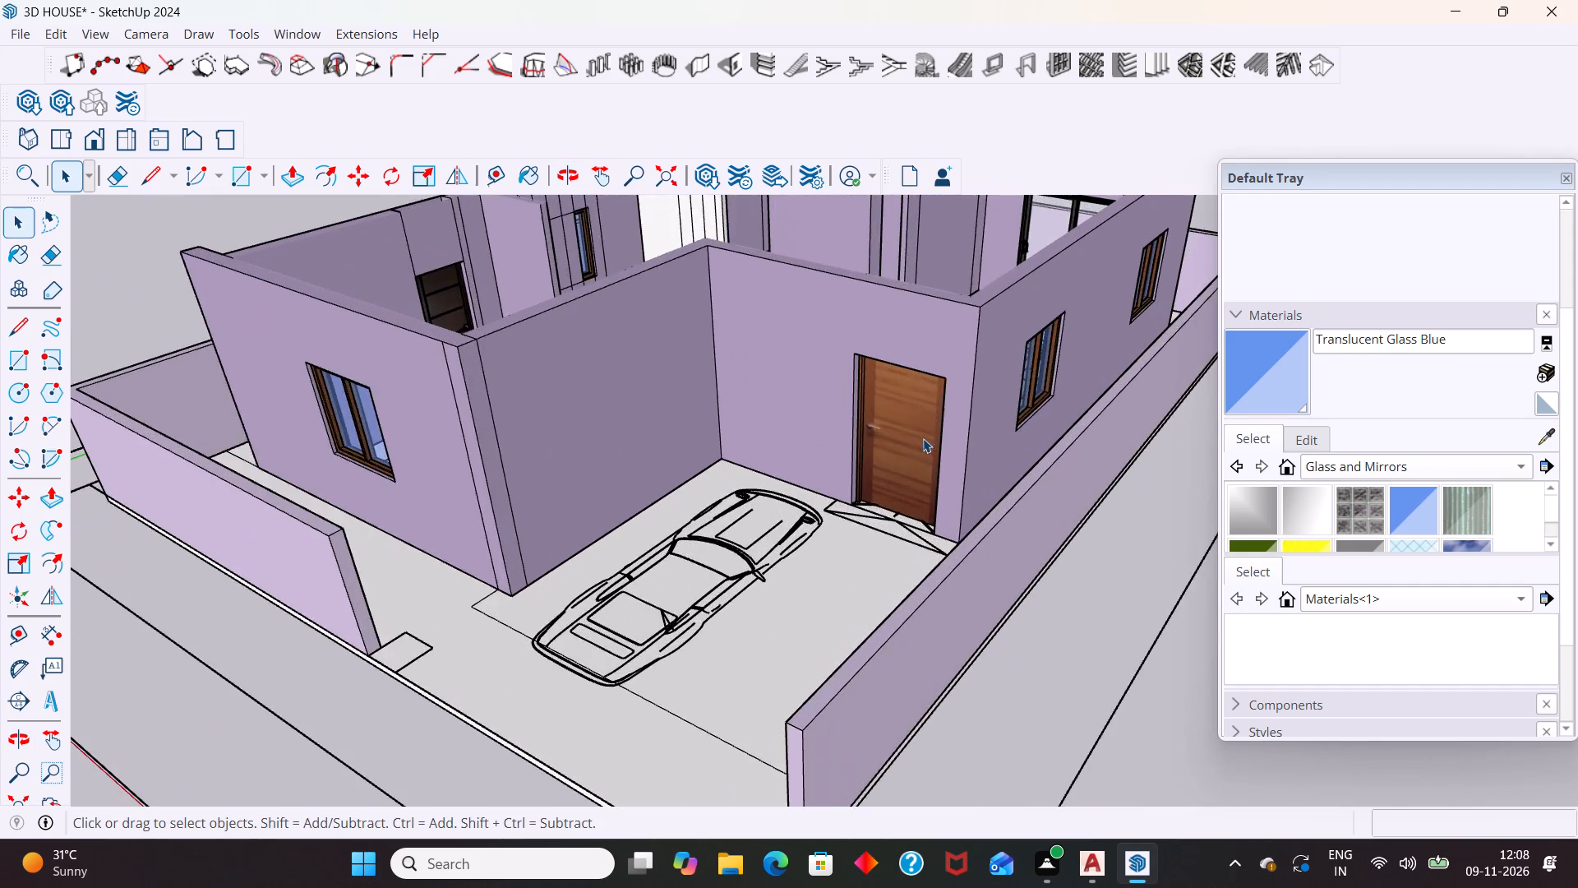
{"action": "scroll", "coordinate": [923, 438], "scroll_direction": "up", "scroll_amount": 5}
{"action": "left_click", "coordinate": [913, 464]}
{"action": "middle_click_drag", "start_coordinate": [911, 517], "coordinate": [1015, 503]}
{"action": "scroll", "coordinate": [977, 450], "scroll_direction": "up", "scroll_amount": 6}
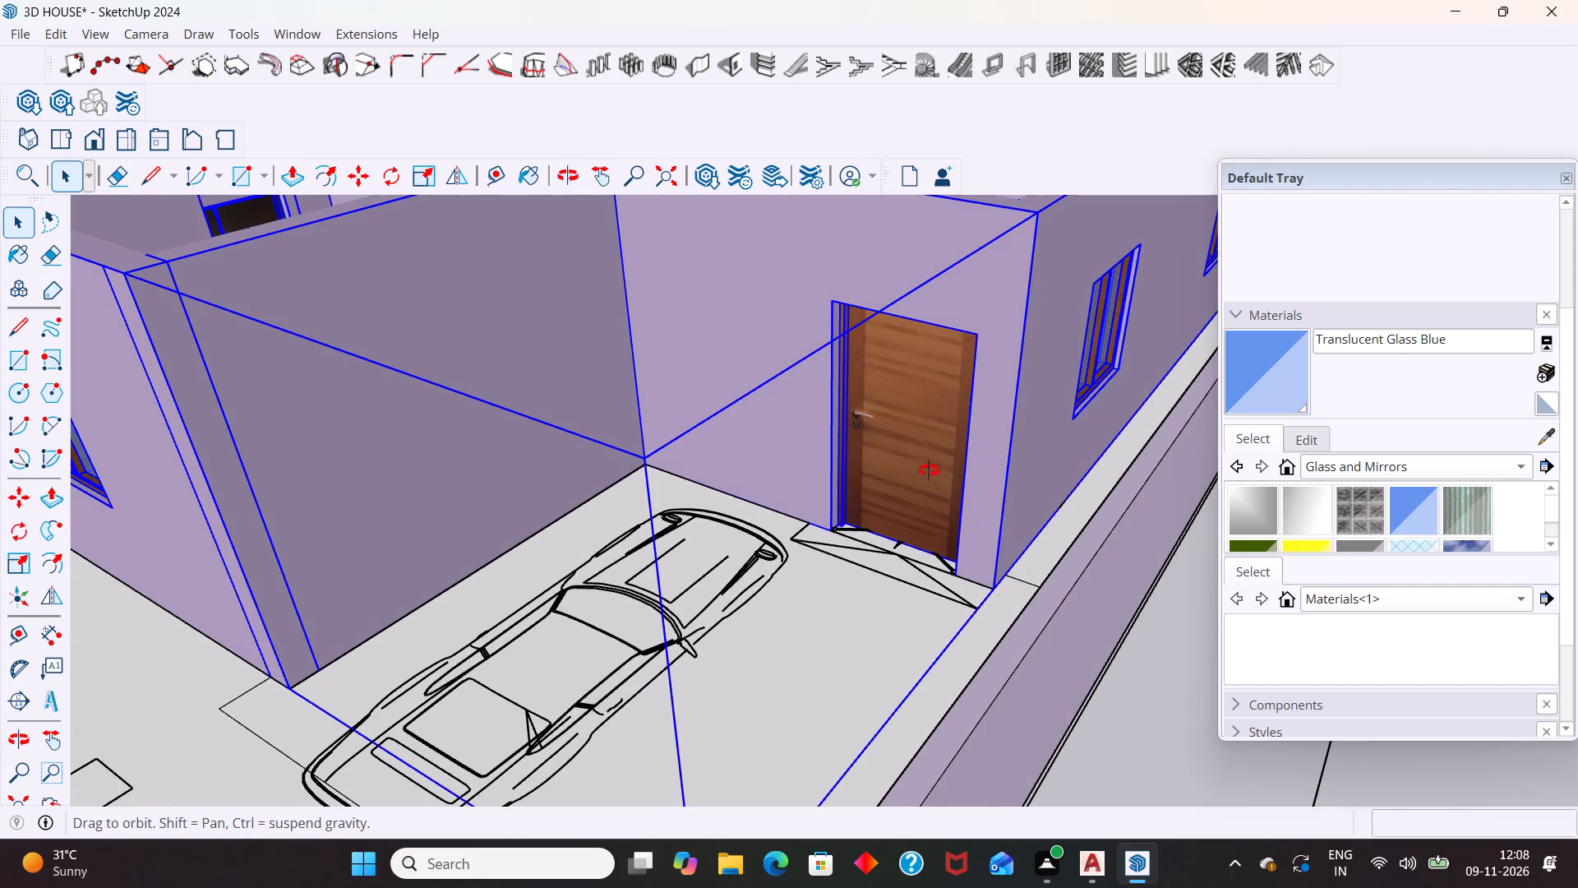
{"action": "double_click", "coordinate": [929, 469]}
{"action": "left_click", "coordinate": [903, 419]}
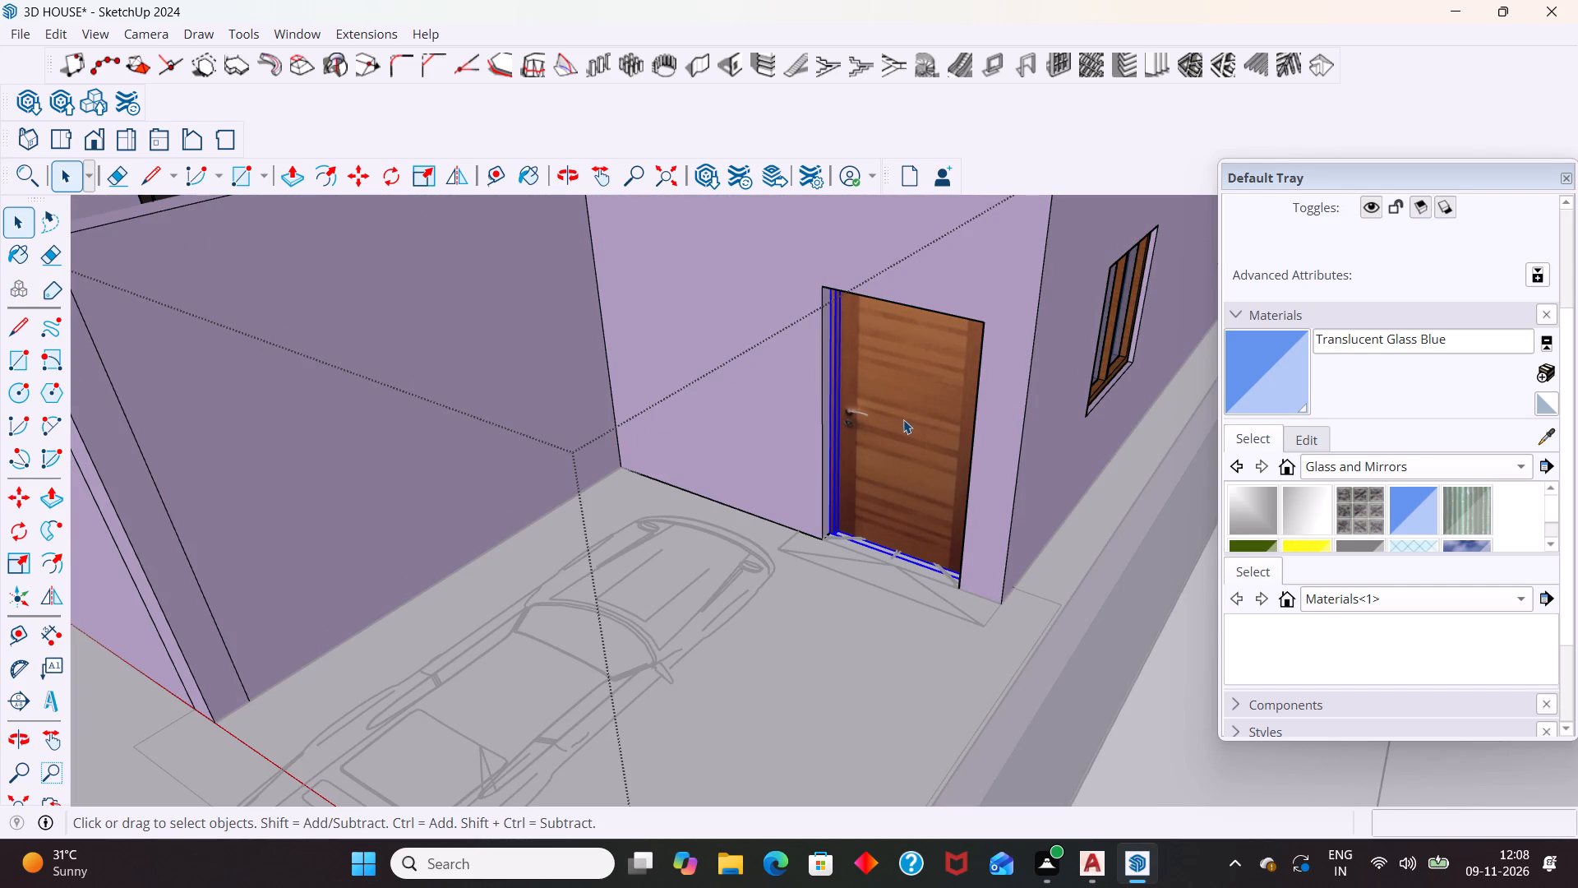
{"action": "key", "text": "Delete"}
Search 3D Warehouse for "DOUBLE DOOR" to replace the deleted door beside the car parking area.
{"action": "scroll", "coordinate": [678, 465], "scroll_direction": "down", "scroll_amount": 6}
{"action": "middle_click_drag", "start_coordinate": [692, 605], "coordinate": [919, 612]}
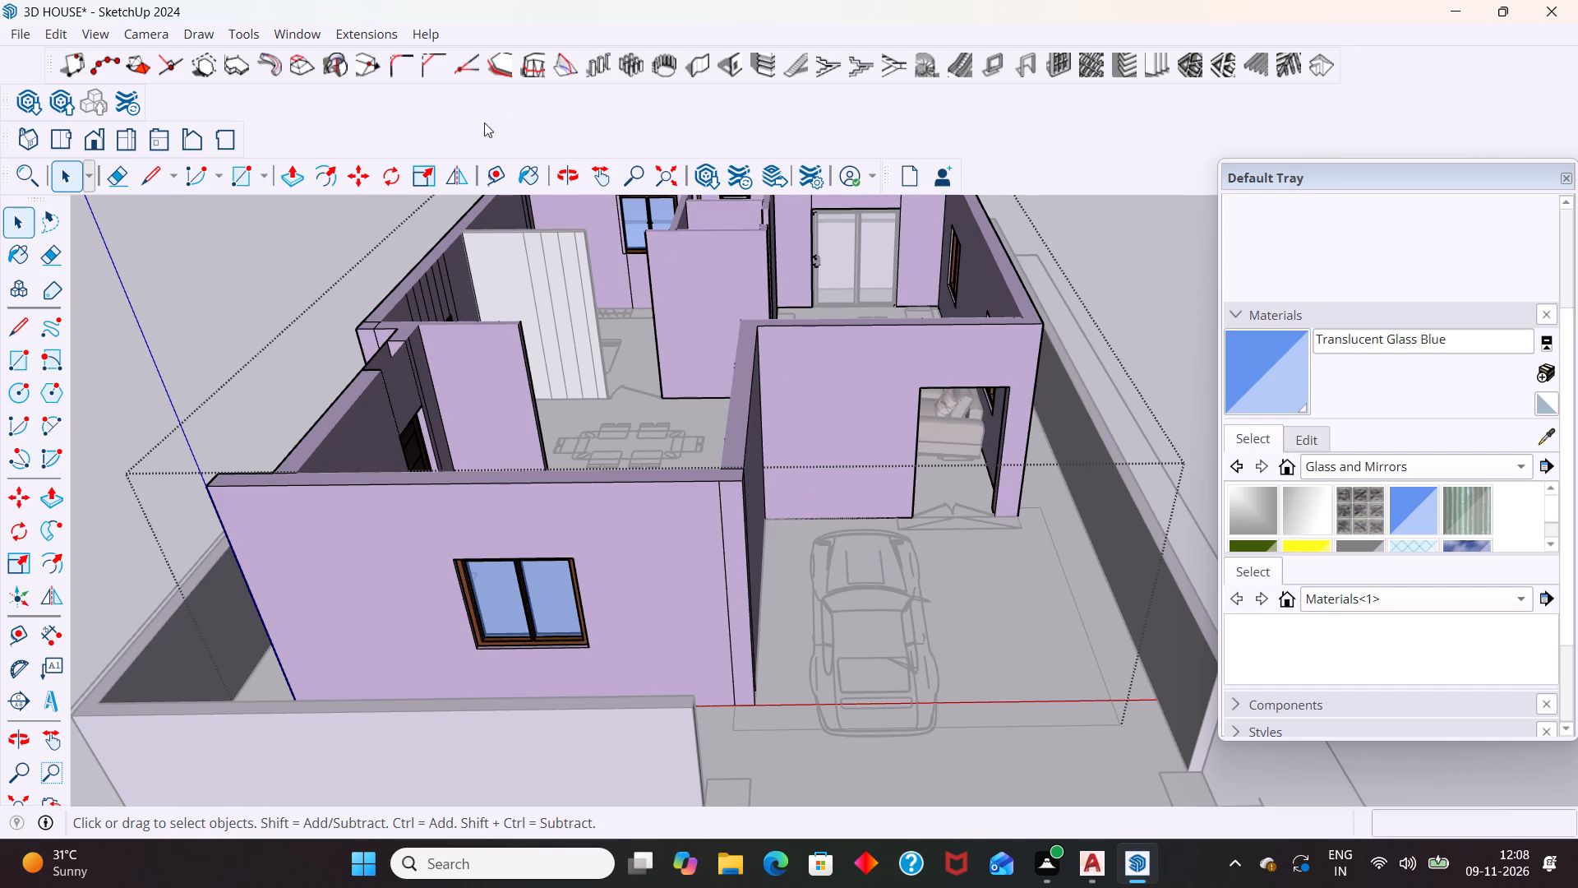
{"action": "left_click", "coordinate": [42, 103]}
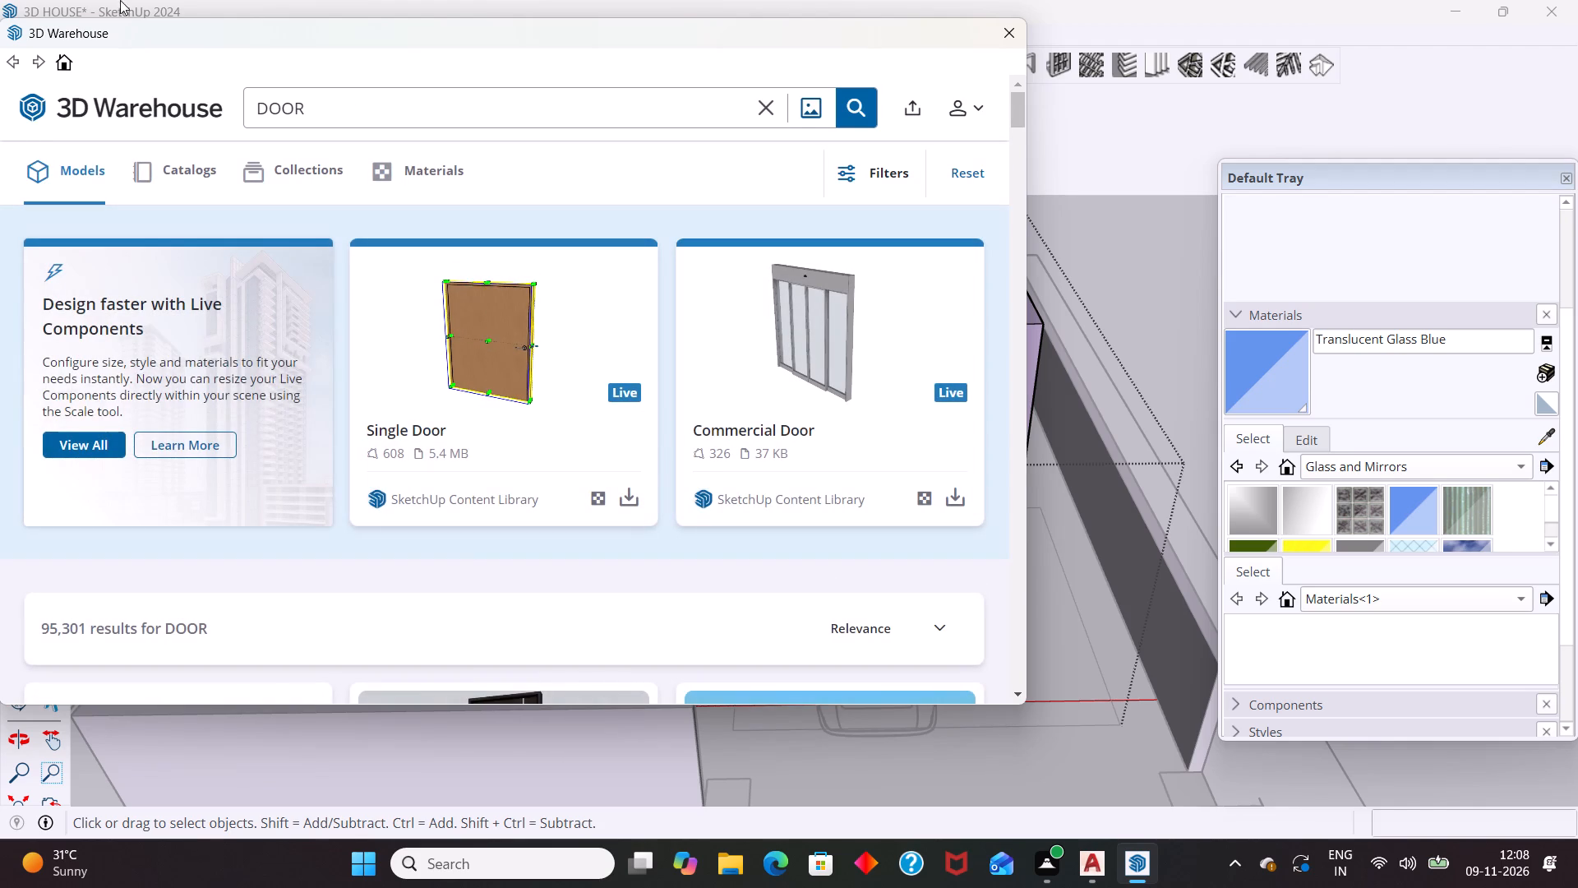
{"action": "left_click", "coordinate": [252, 104]}
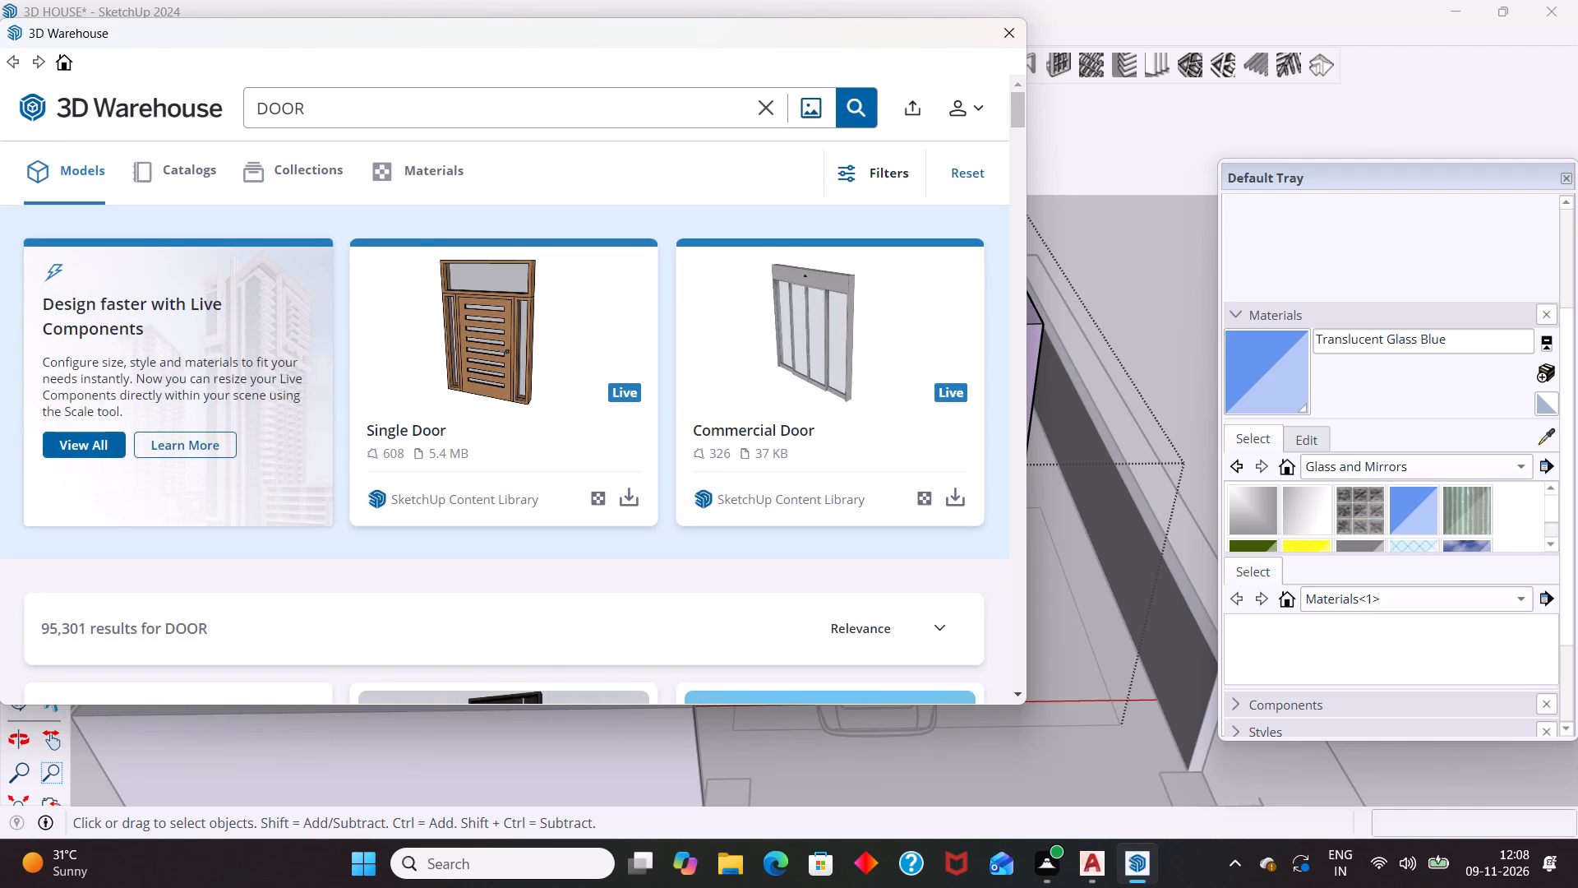
{"action": "type", "text": "DOUBLE"}
{"action": "key", "text": "space"}
{"action": "key", "text": "Return"}
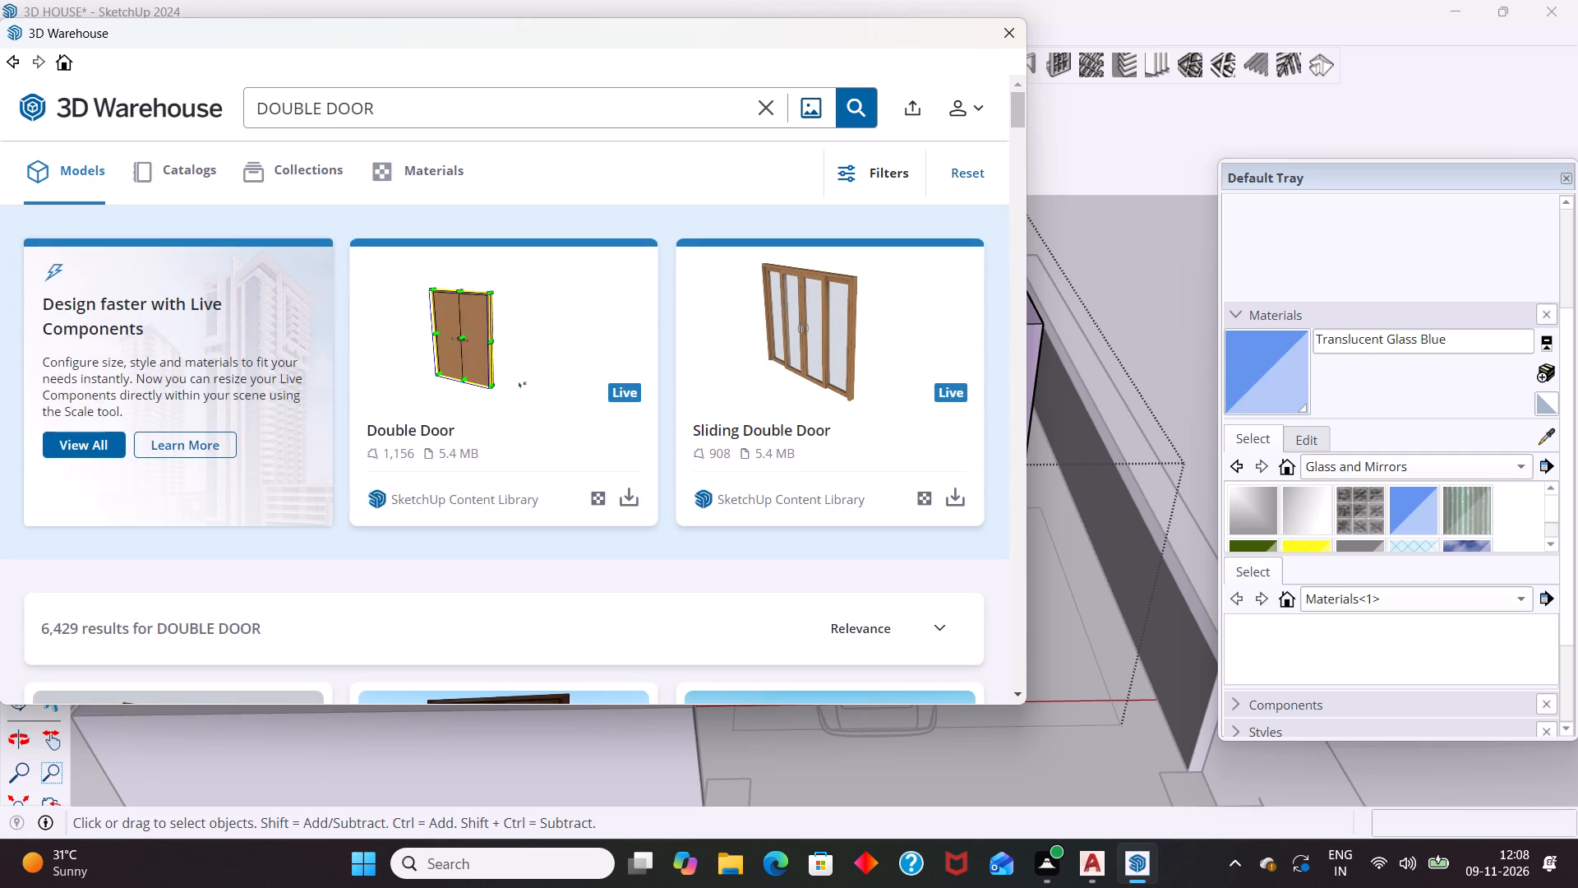
Pick the brown panelled 5'x7' Double door from the results and load it directly into the model.
{"action": "scroll", "coordinate": [663, 359], "scroll_direction": "down", "scroll_amount": 5}
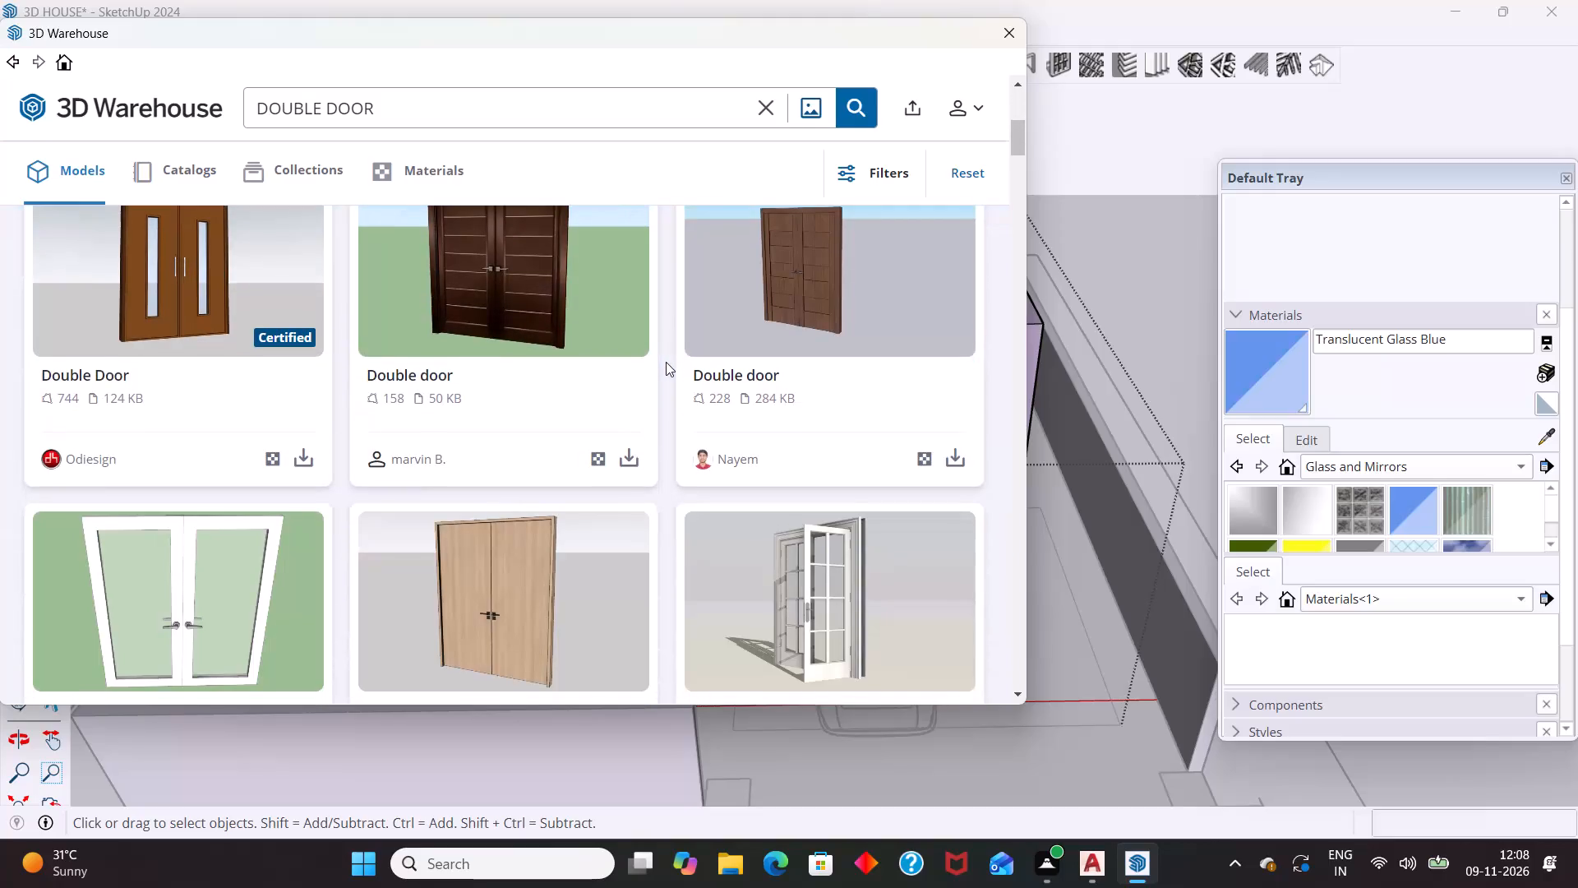
{"action": "scroll", "coordinate": [543, 619], "scroll_direction": "down", "scroll_amount": 2}
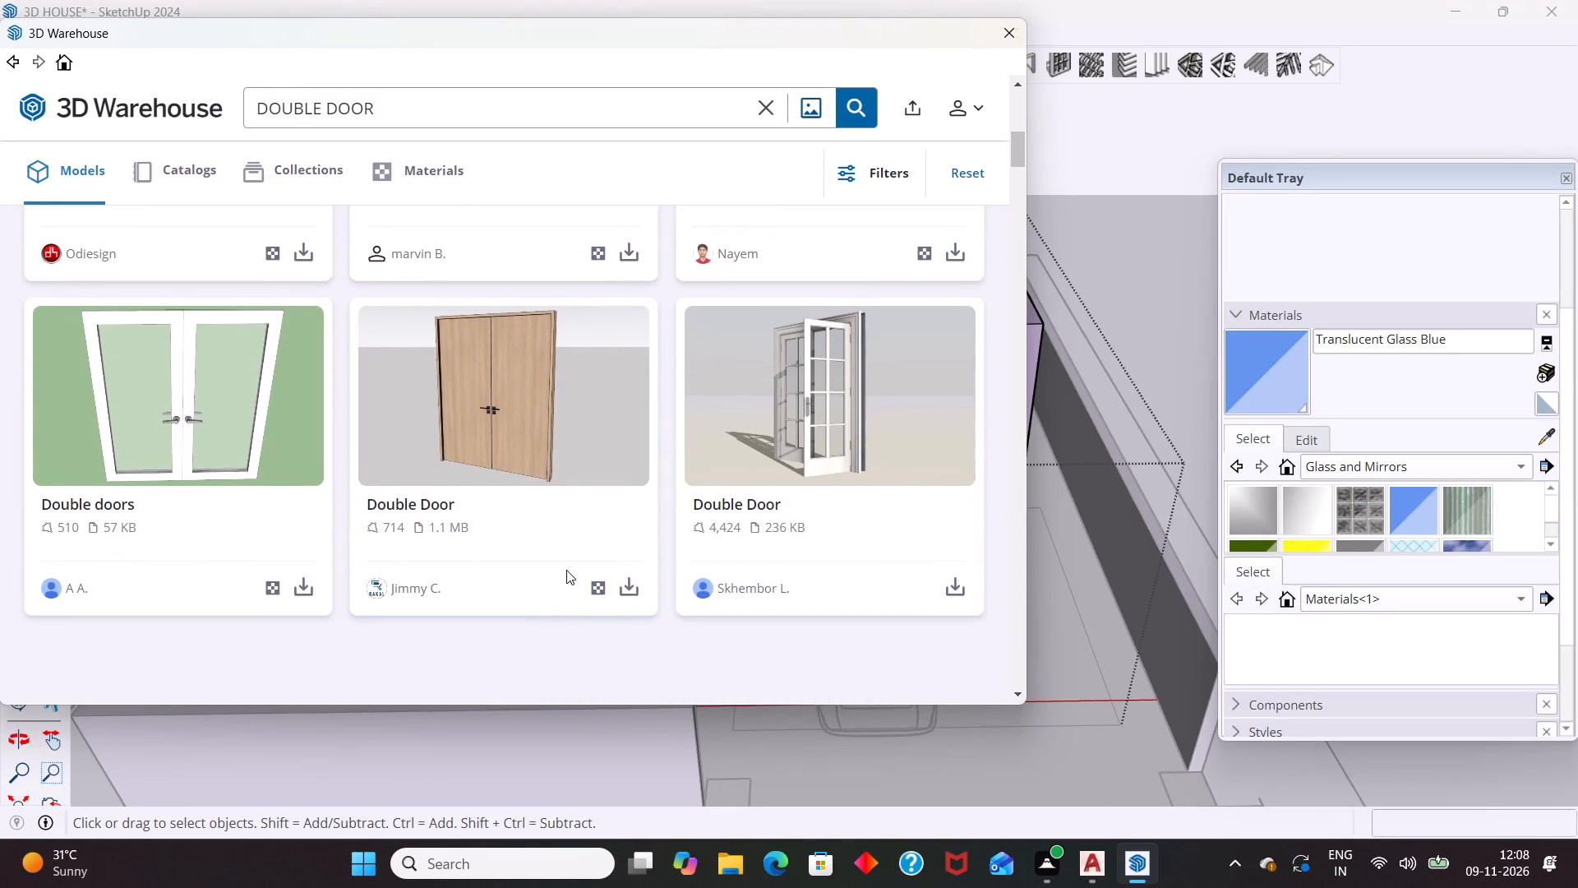
{"action": "scroll", "coordinate": [574, 502], "scroll_direction": "up", "scroll_amount": 5}
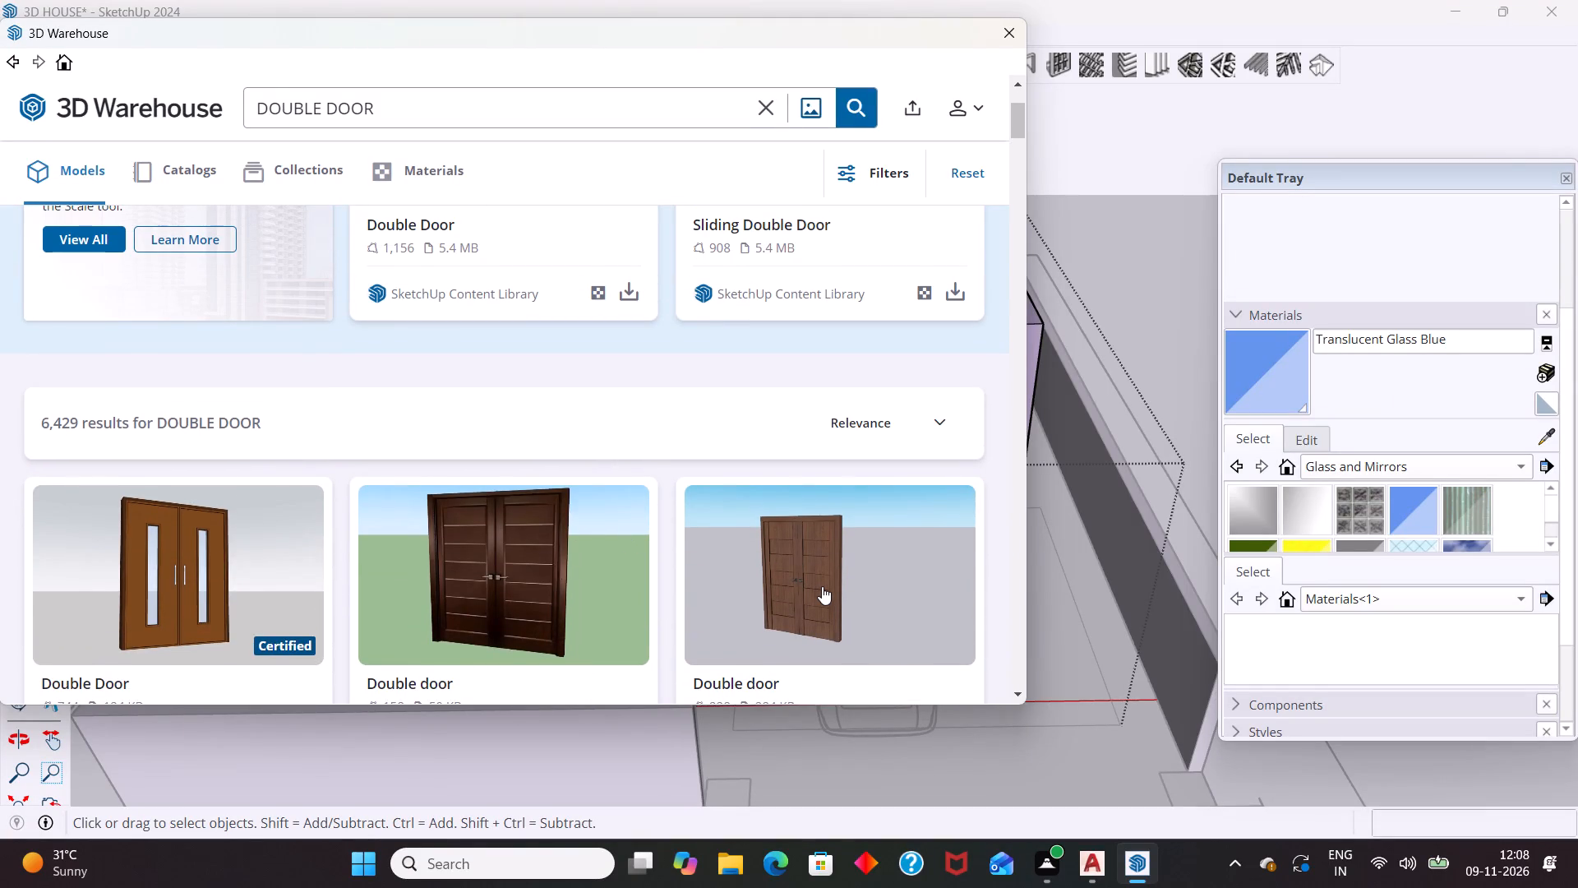
{"action": "left_click", "coordinate": [821, 590]}
{"action": "scroll", "coordinate": [783, 538], "scroll_direction": "down", "scroll_amount": 3}
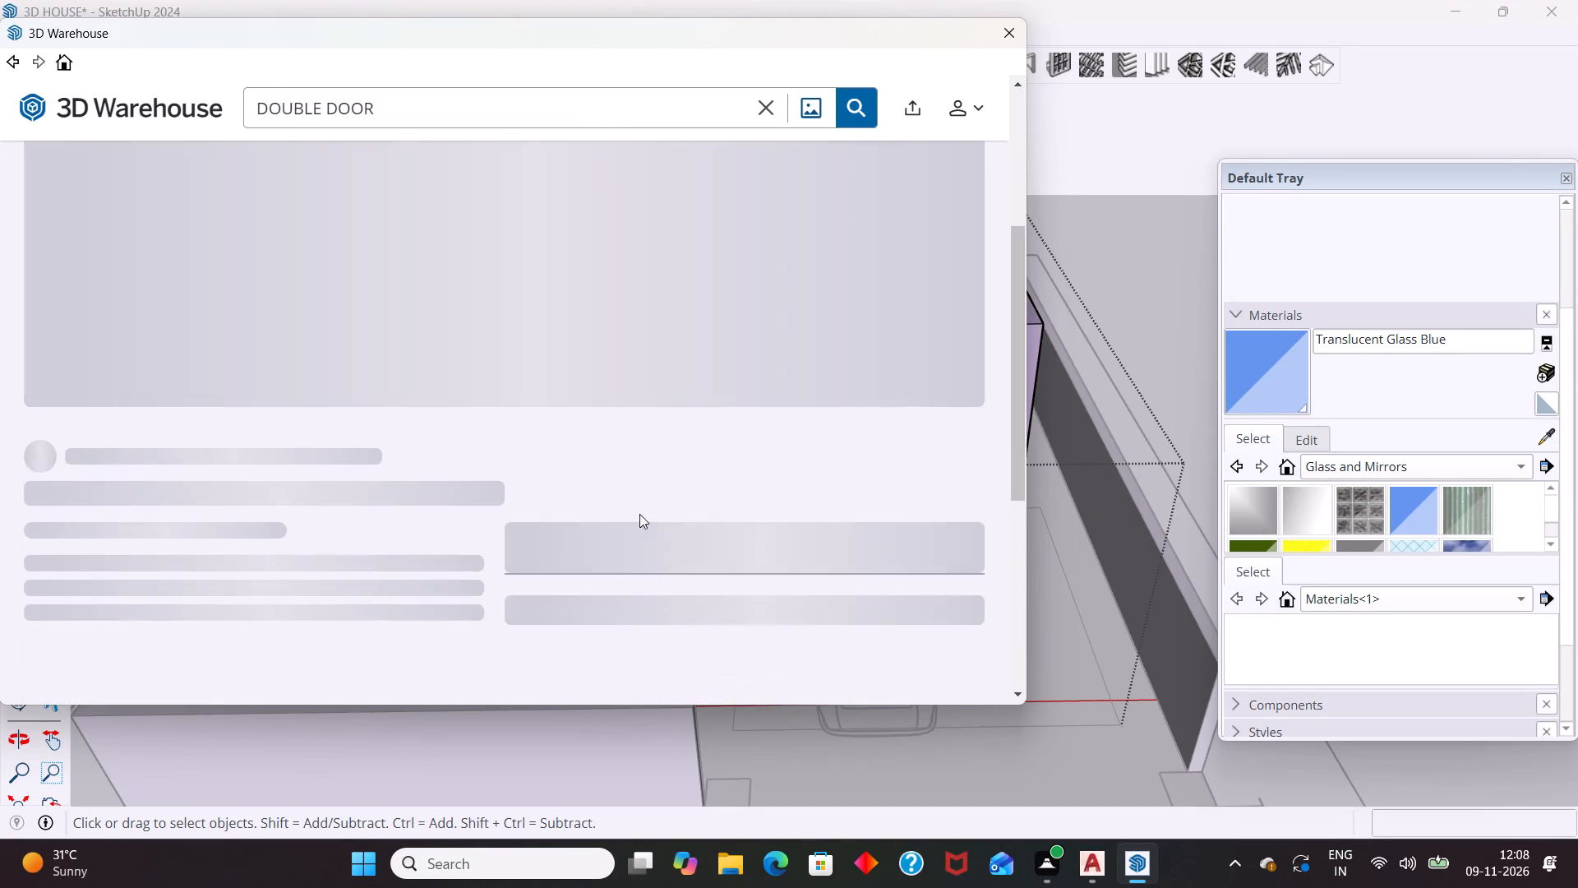
{"action": "left_click", "coordinate": [850, 659]}
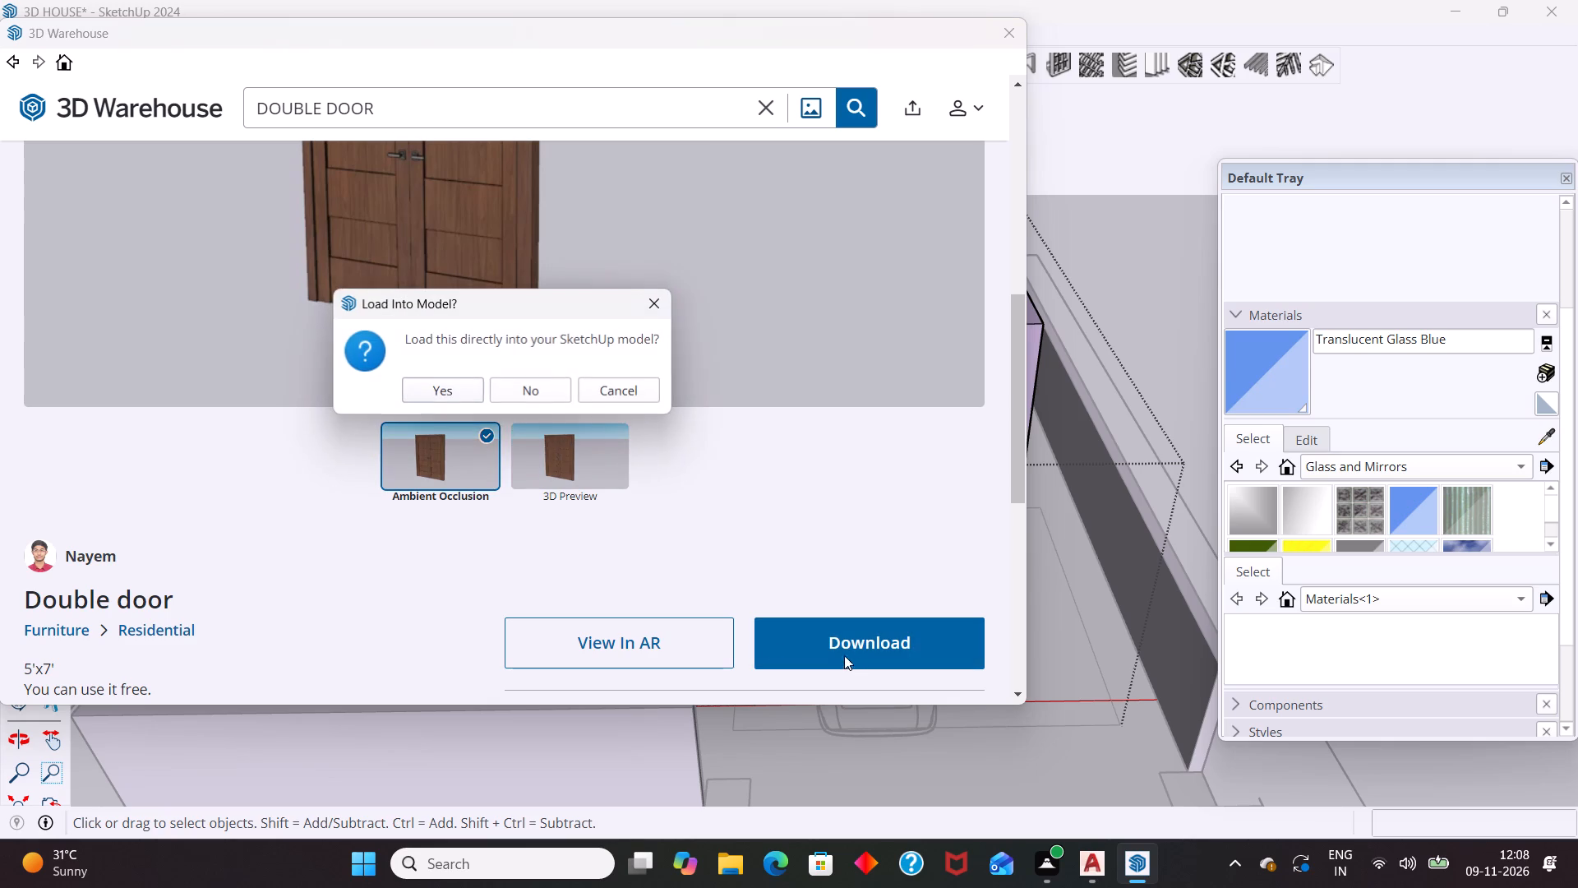
{"action": "left_click", "coordinate": [442, 391]}
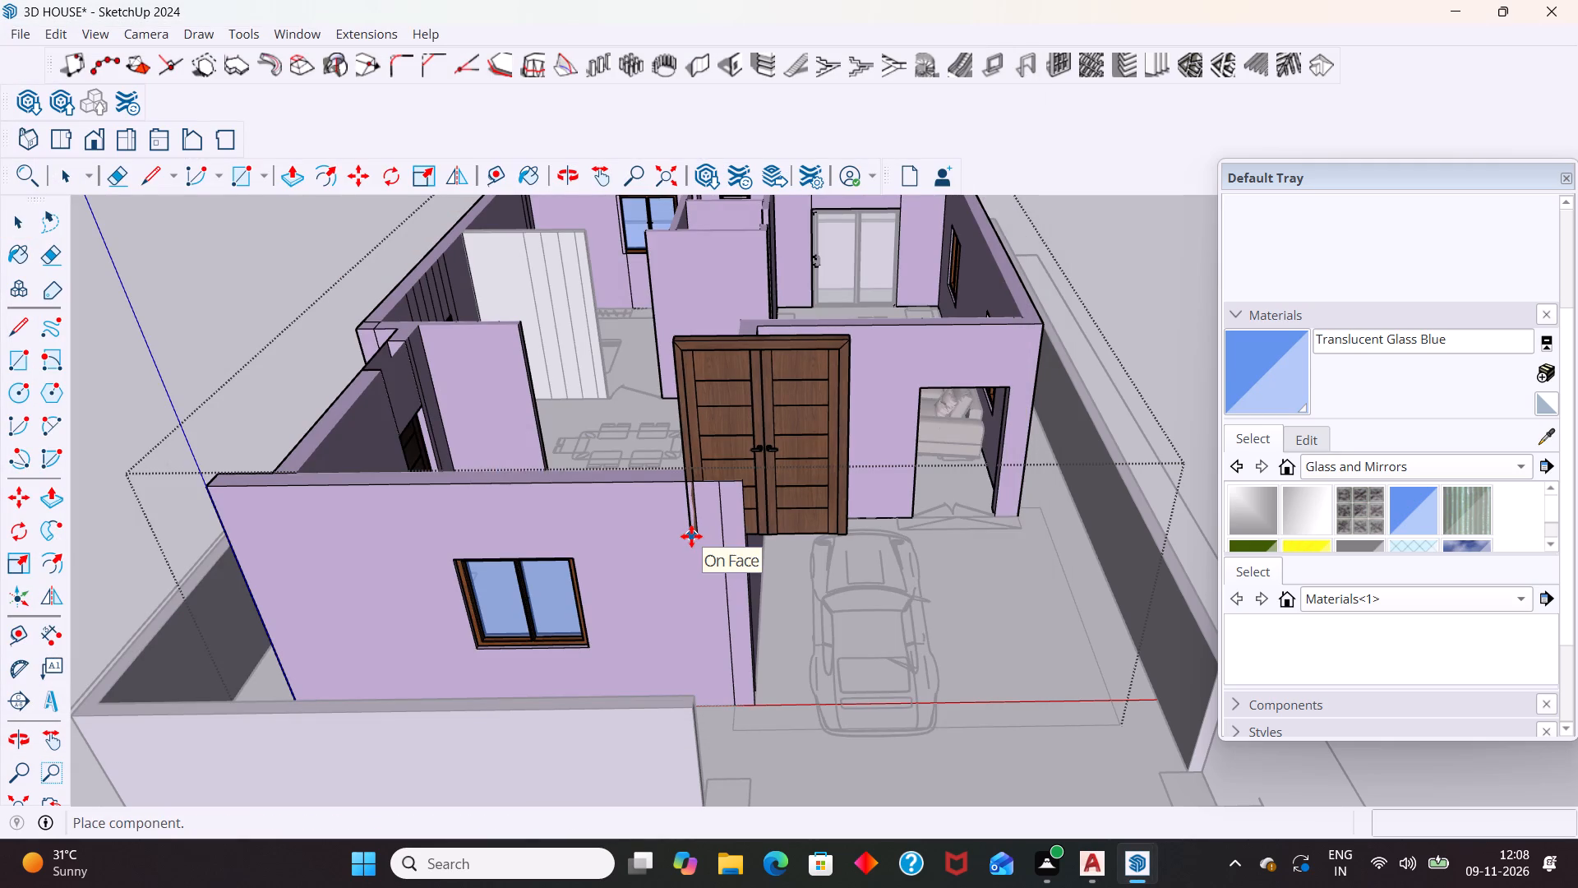
Place the double door at the bottom corner of the empty doorway facing the car parking area.
{"action": "scroll", "coordinate": [909, 531], "scroll_direction": "up", "scroll_amount": 9}
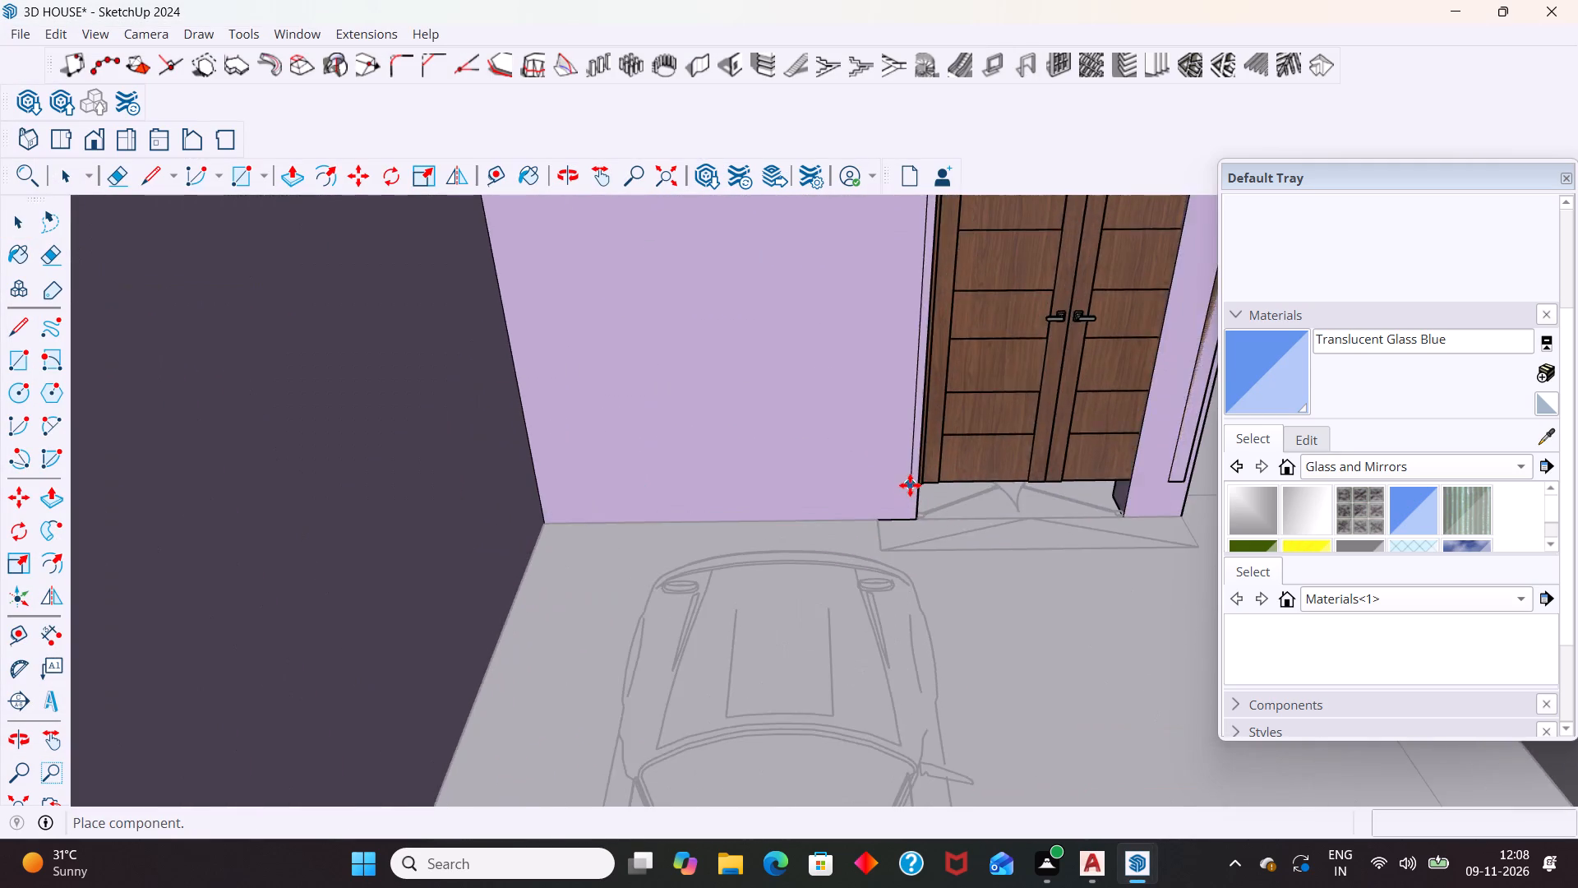
{"action": "scroll", "coordinate": [911, 486], "scroll_direction": "up", "scroll_amount": 19}
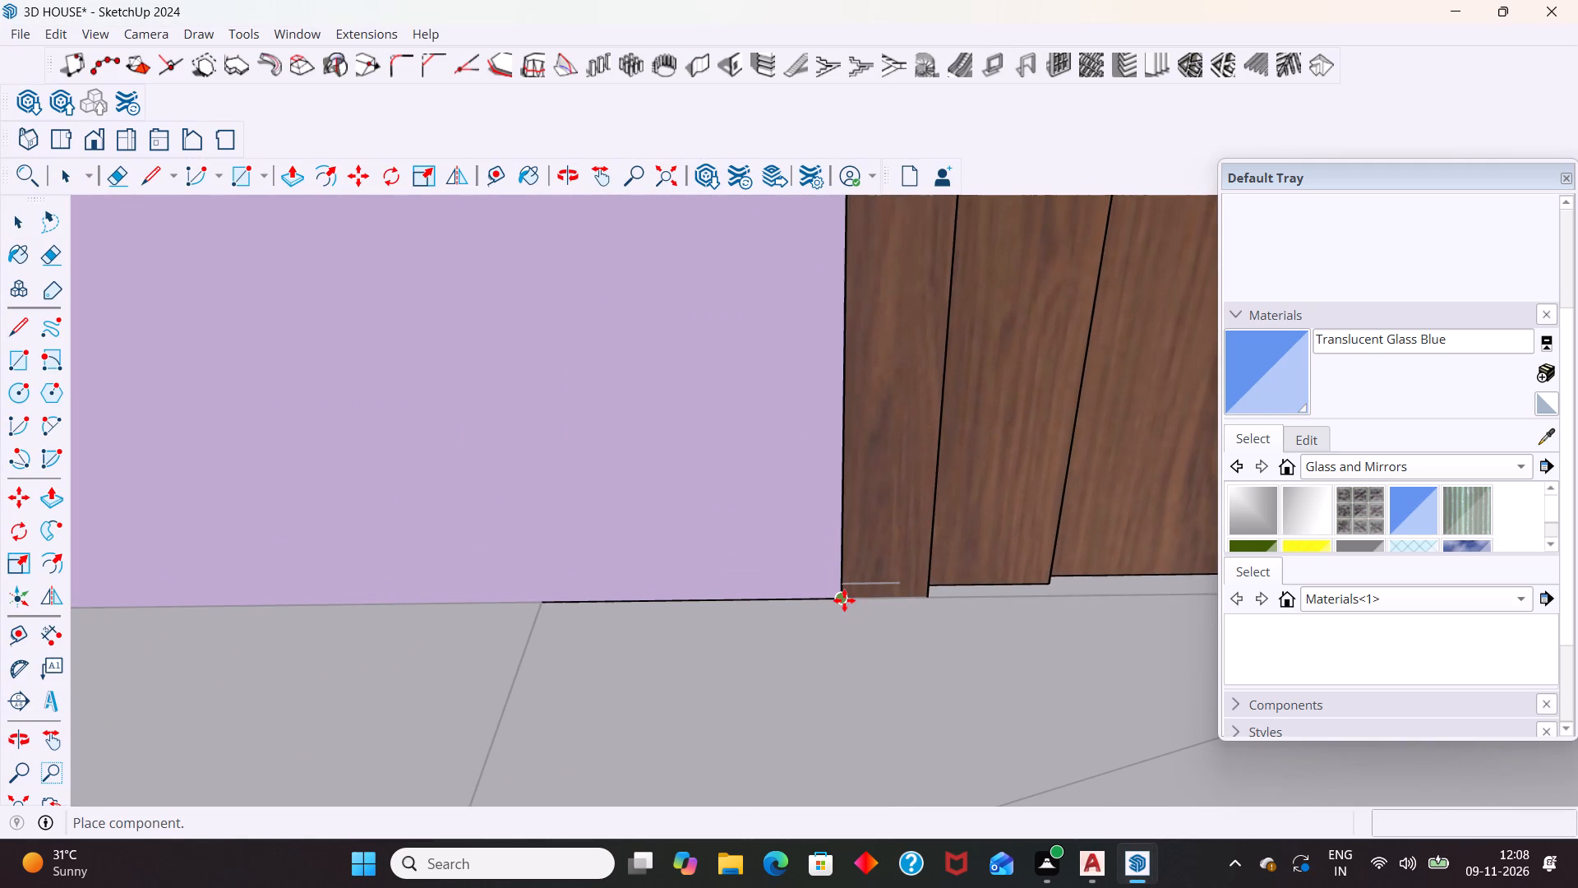
{"action": "left_click", "coordinate": [844, 600]}
{"action": "scroll", "coordinate": [1048, 522], "scroll_direction": "down", "scroll_amount": 5}
{"action": "middle_click_drag", "start_coordinate": [995, 604], "coordinate": [774, 678]}
{"action": "scroll", "coordinate": [990, 587], "scroll_direction": "up", "scroll_amount": 9}
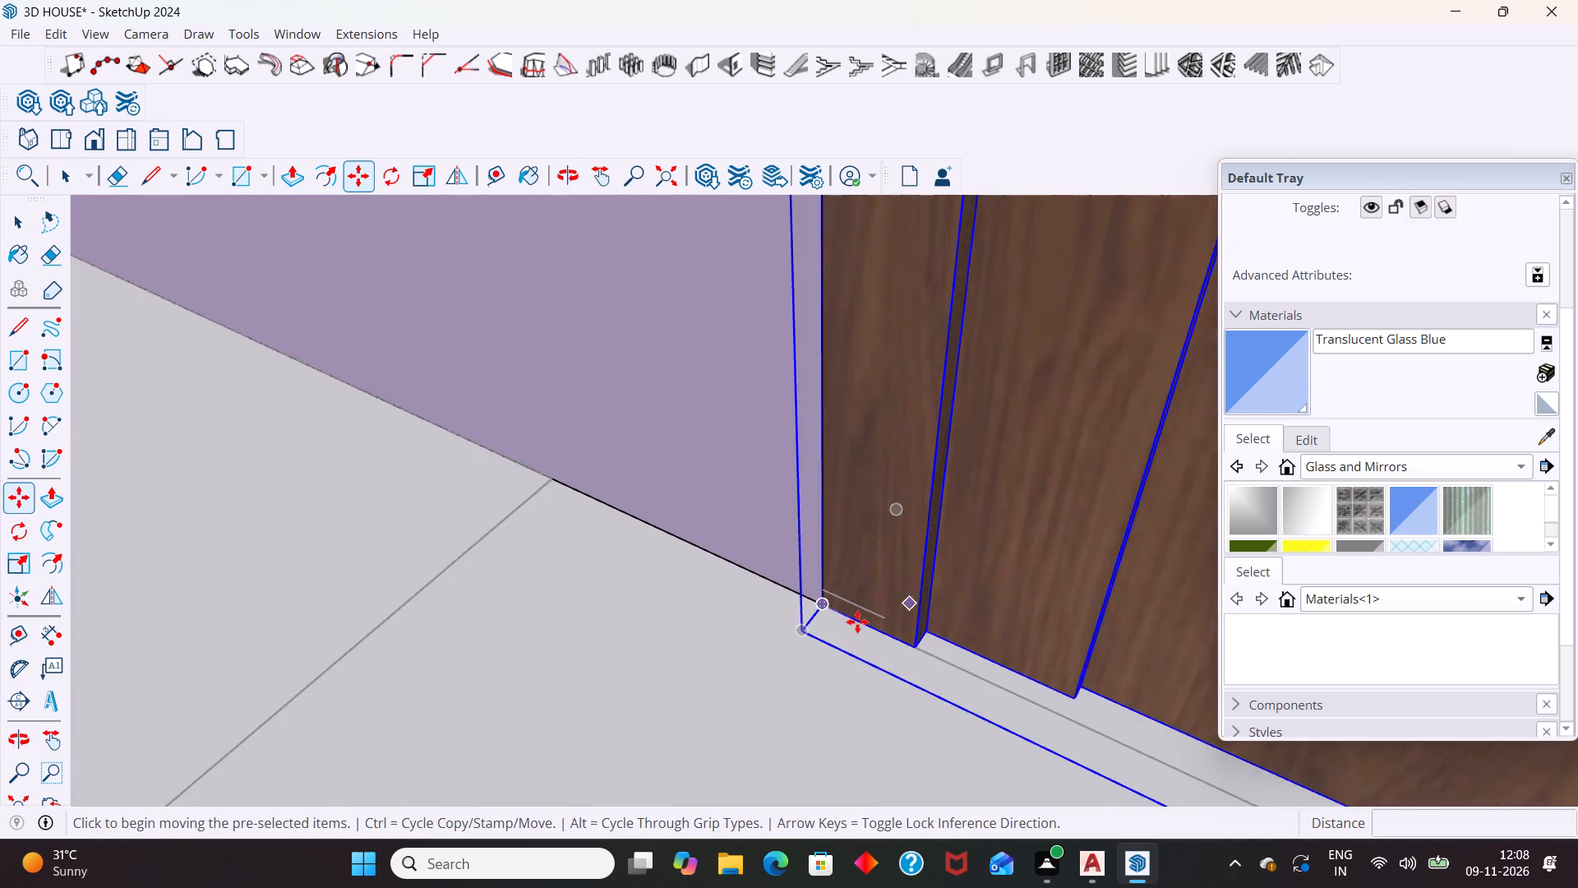
{"action": "scroll", "coordinate": [857, 622], "scroll_direction": "up", "scroll_amount": 3}
{"action": "key", "text": "space"}
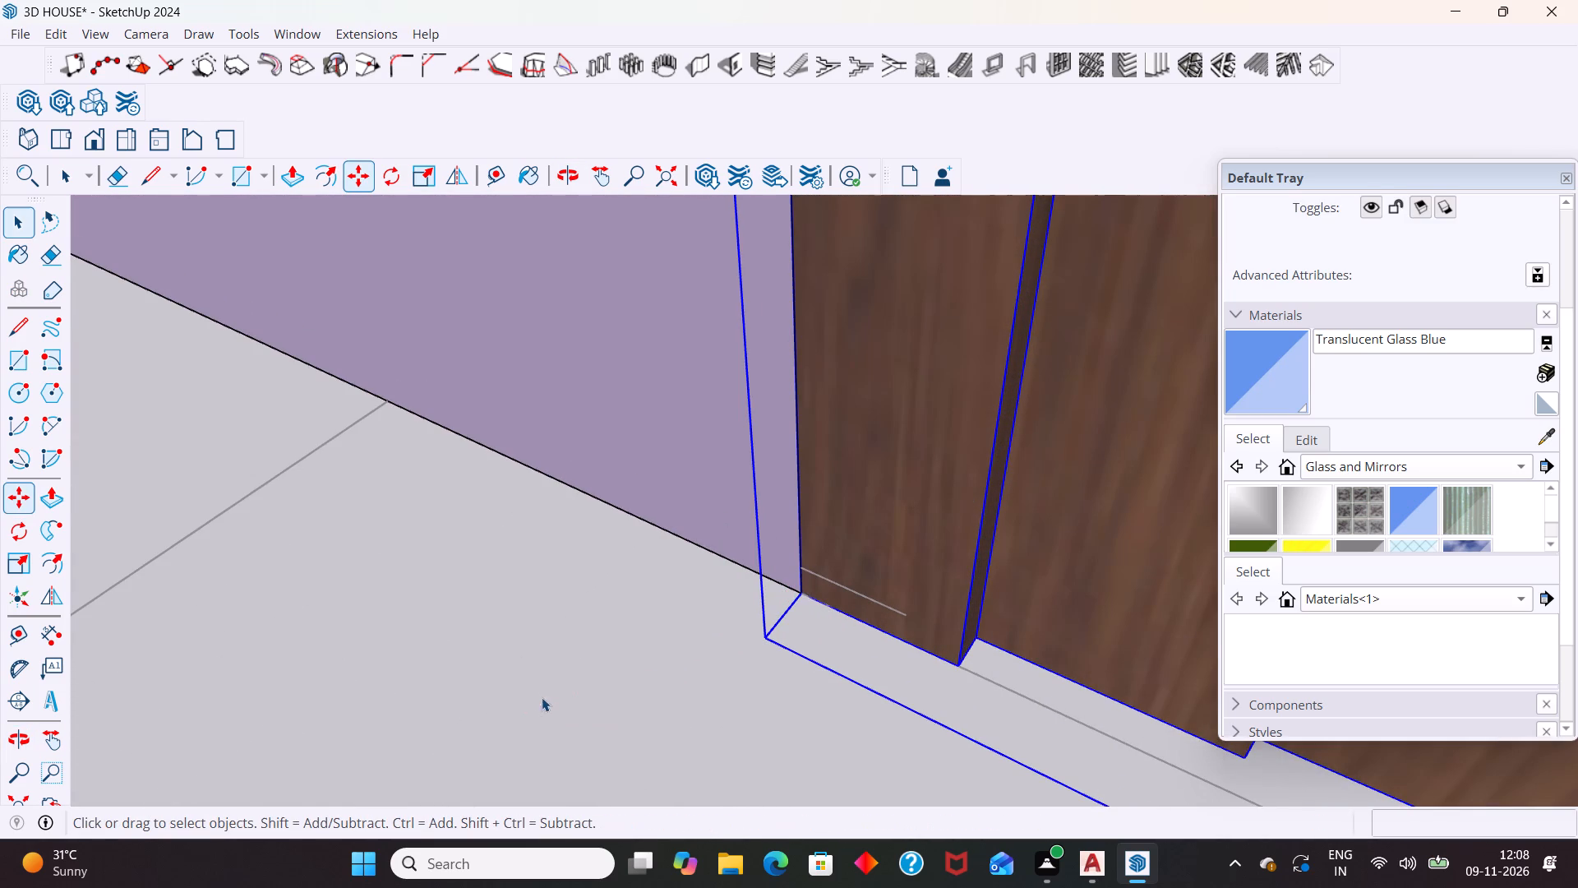
Scale the double door narrower from its side nearest the house's outer corner to bring it within the doorway.
{"action": "scroll", "coordinate": [515, 668], "scroll_direction": "down", "scroll_amount": 20}
{"action": "scroll", "coordinate": [515, 668], "scroll_direction": "down", "scroll_amount": 12}
{"action": "middle_click_drag", "start_coordinate": [732, 601], "coordinate": [837, 538]}
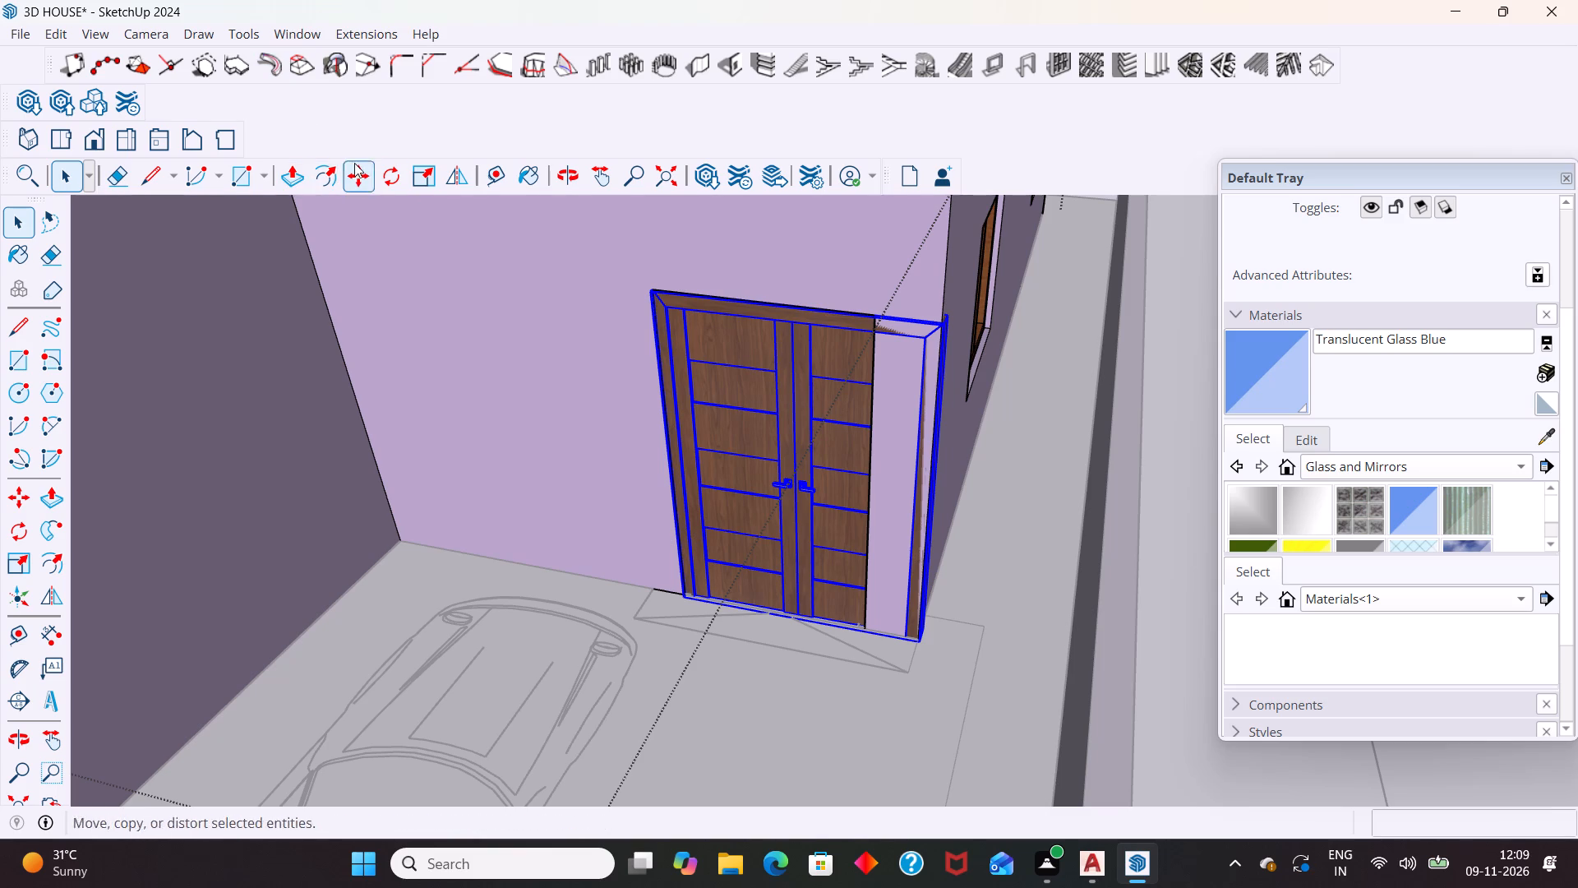
{"action": "left_click", "coordinate": [430, 175]}
{"action": "middle_click_drag", "start_coordinate": [994, 542], "coordinate": [842, 594]}
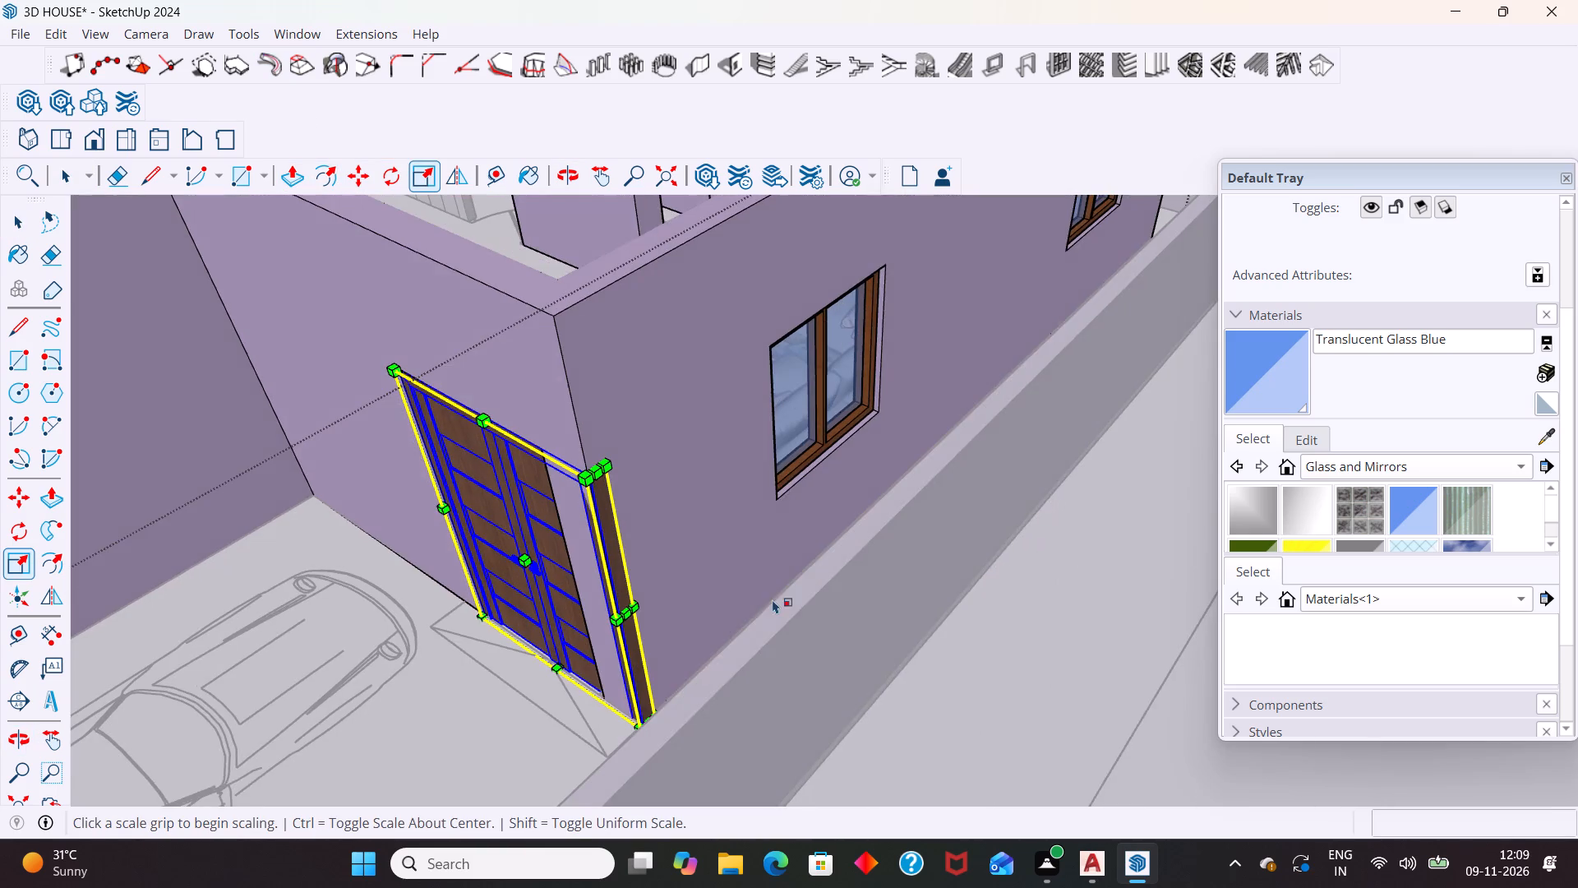
{"action": "scroll", "coordinate": [654, 612], "scroll_direction": "up", "scroll_amount": 5}
{"action": "left_click_drag", "start_coordinate": [616, 613], "coordinate": [590, 600]}
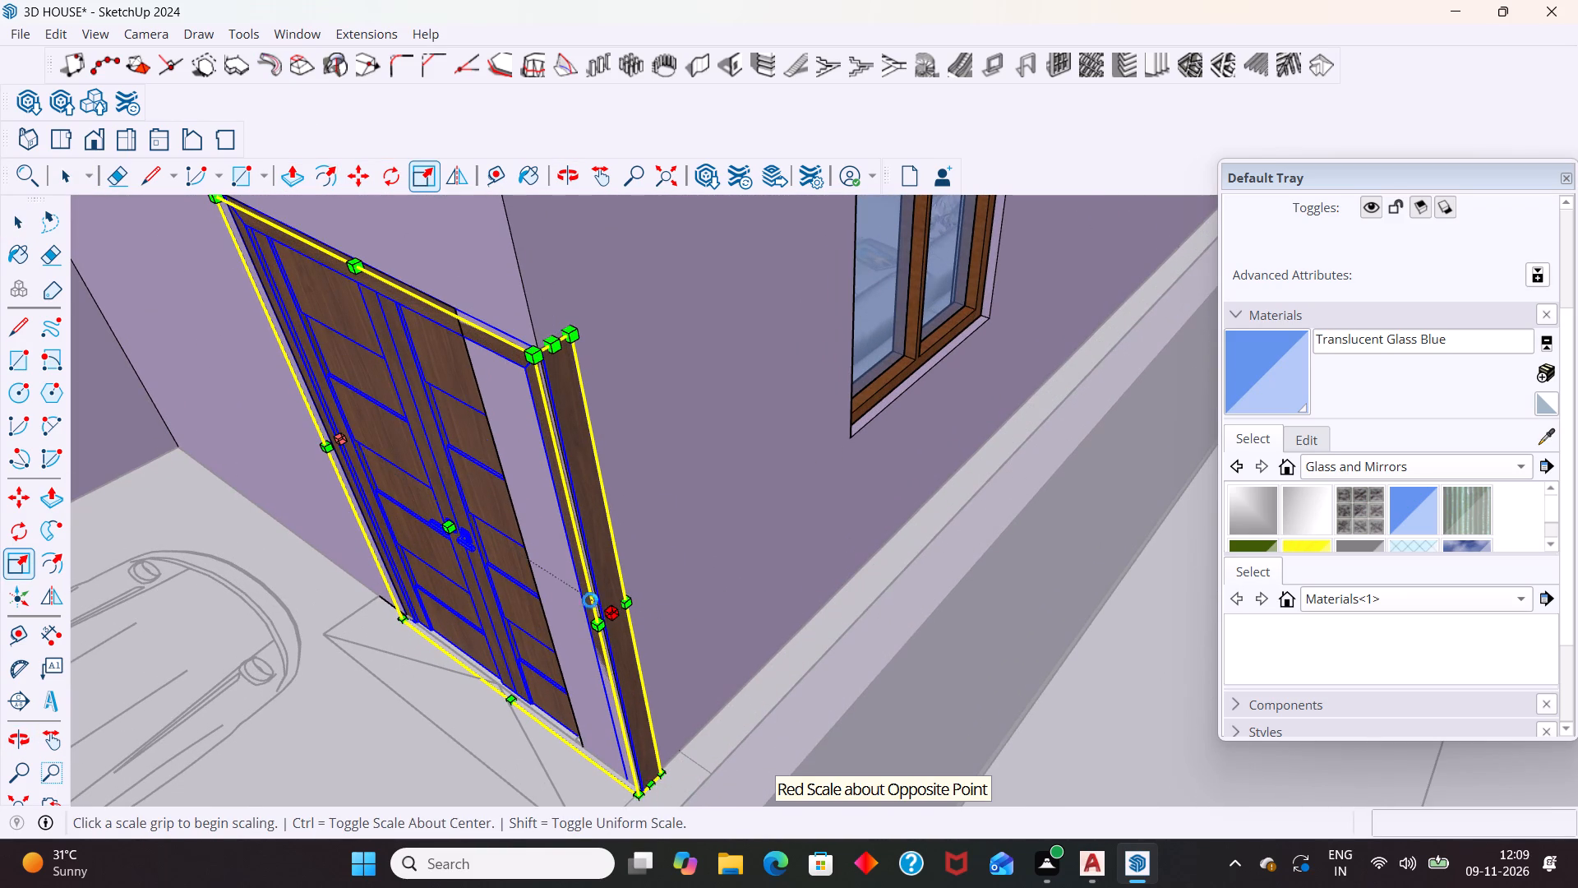
{"action": "left_click_drag", "start_coordinate": [590, 600], "coordinate": [560, 581]}
{"action": "scroll", "coordinate": [551, 580], "scroll_direction": "up", "scroll_amount": 7}
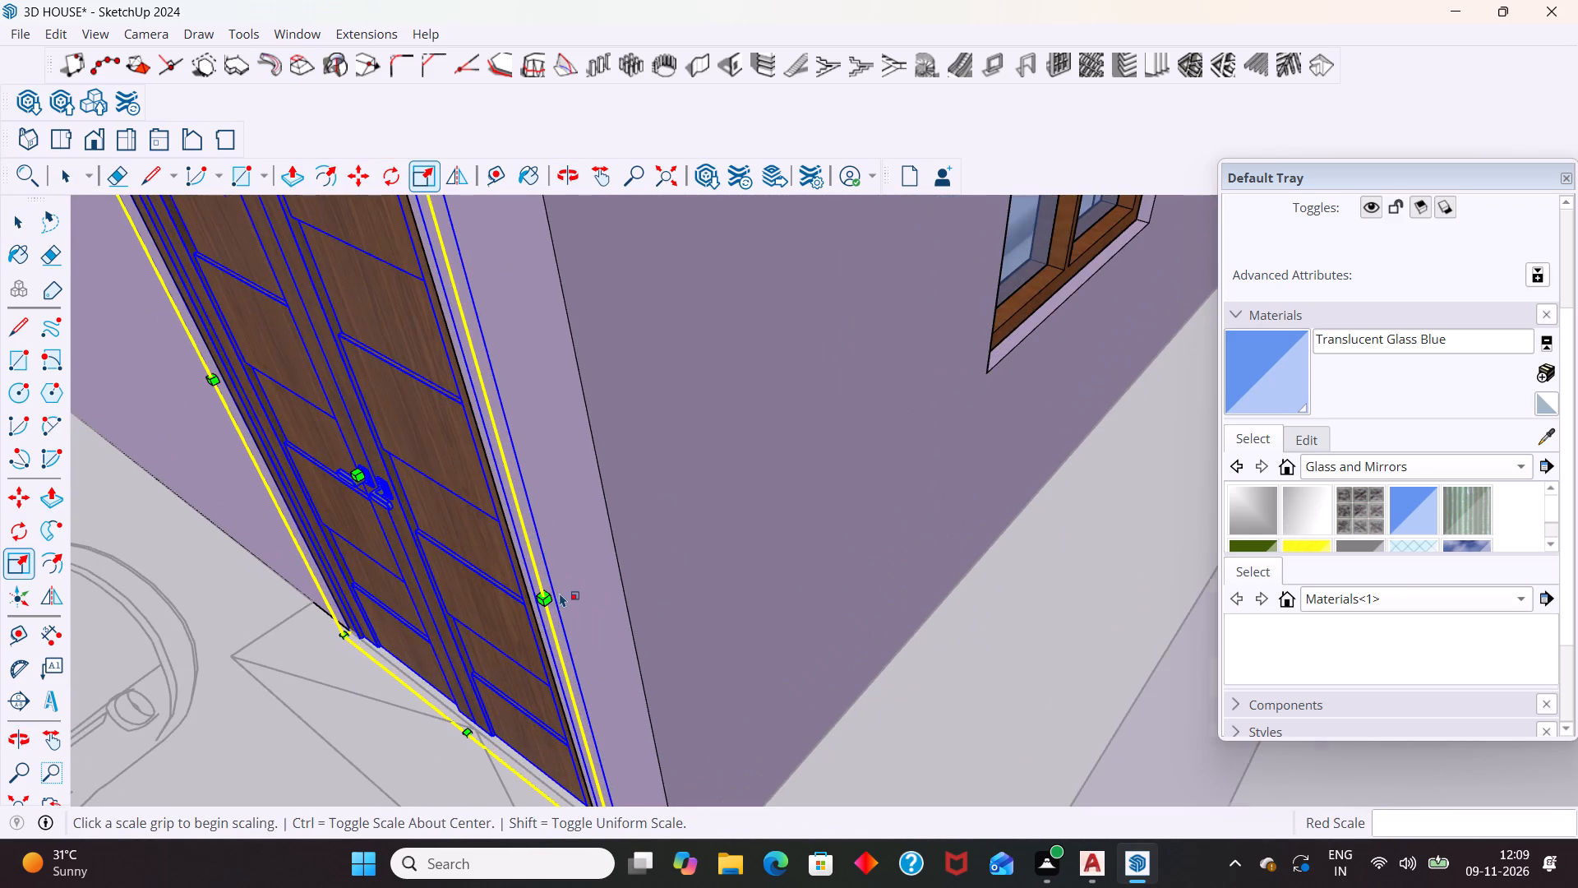
{"action": "scroll", "coordinate": [560, 593], "scroll_direction": "up", "scroll_amount": 2}
{"action": "scroll", "coordinate": [584, 553], "scroll_direction": "down", "scroll_amount": 7}
{"action": "left_click_drag", "start_coordinate": [577, 568], "coordinate": [566, 565]}
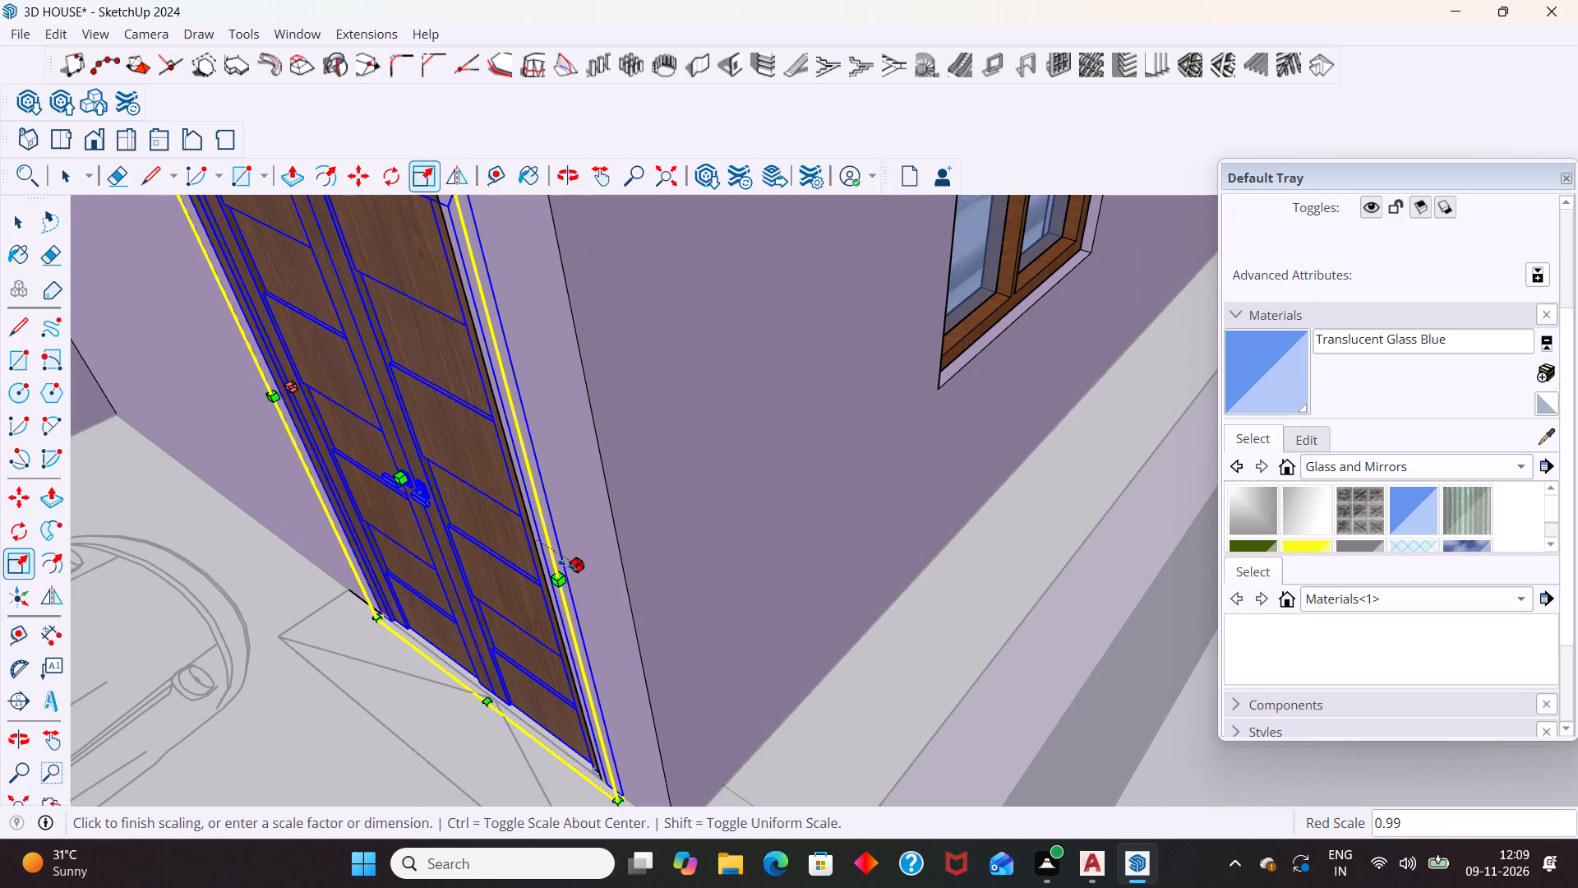
{"action": "left_click_drag", "start_coordinate": [566, 565], "coordinate": [529, 552]}
Fine-tune the double door's width from the same side to match the doorway's edge, and finish scaling.
{"action": "scroll", "coordinate": [582, 511], "scroll_direction": "down", "scroll_amount": 6}
{"action": "middle_click_drag", "start_coordinate": [466, 658], "coordinate": [515, 683]}
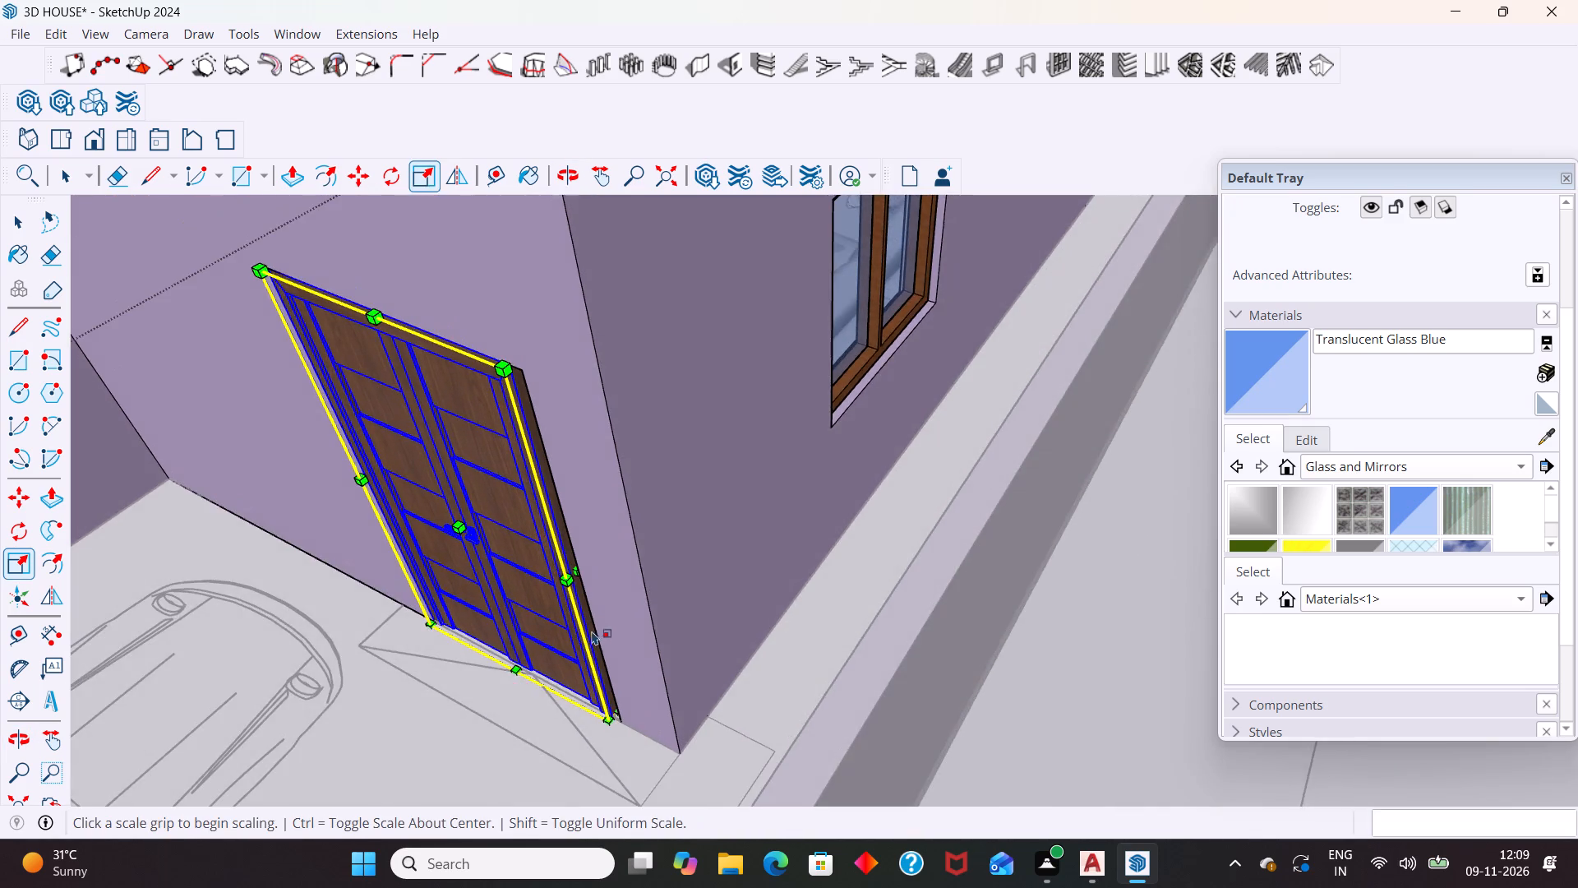
{"action": "scroll", "coordinate": [594, 626], "scroll_direction": "up", "scroll_amount": 10}
{"action": "left_click_drag", "start_coordinate": [569, 521], "coordinate": [569, 534]}
{"action": "scroll", "coordinate": [733, 505], "scroll_direction": "down", "scroll_amount": 13}
{"action": "middle_click_drag", "start_coordinate": [705, 589], "coordinate": [808, 602]}
{"action": "key", "text": "space"}
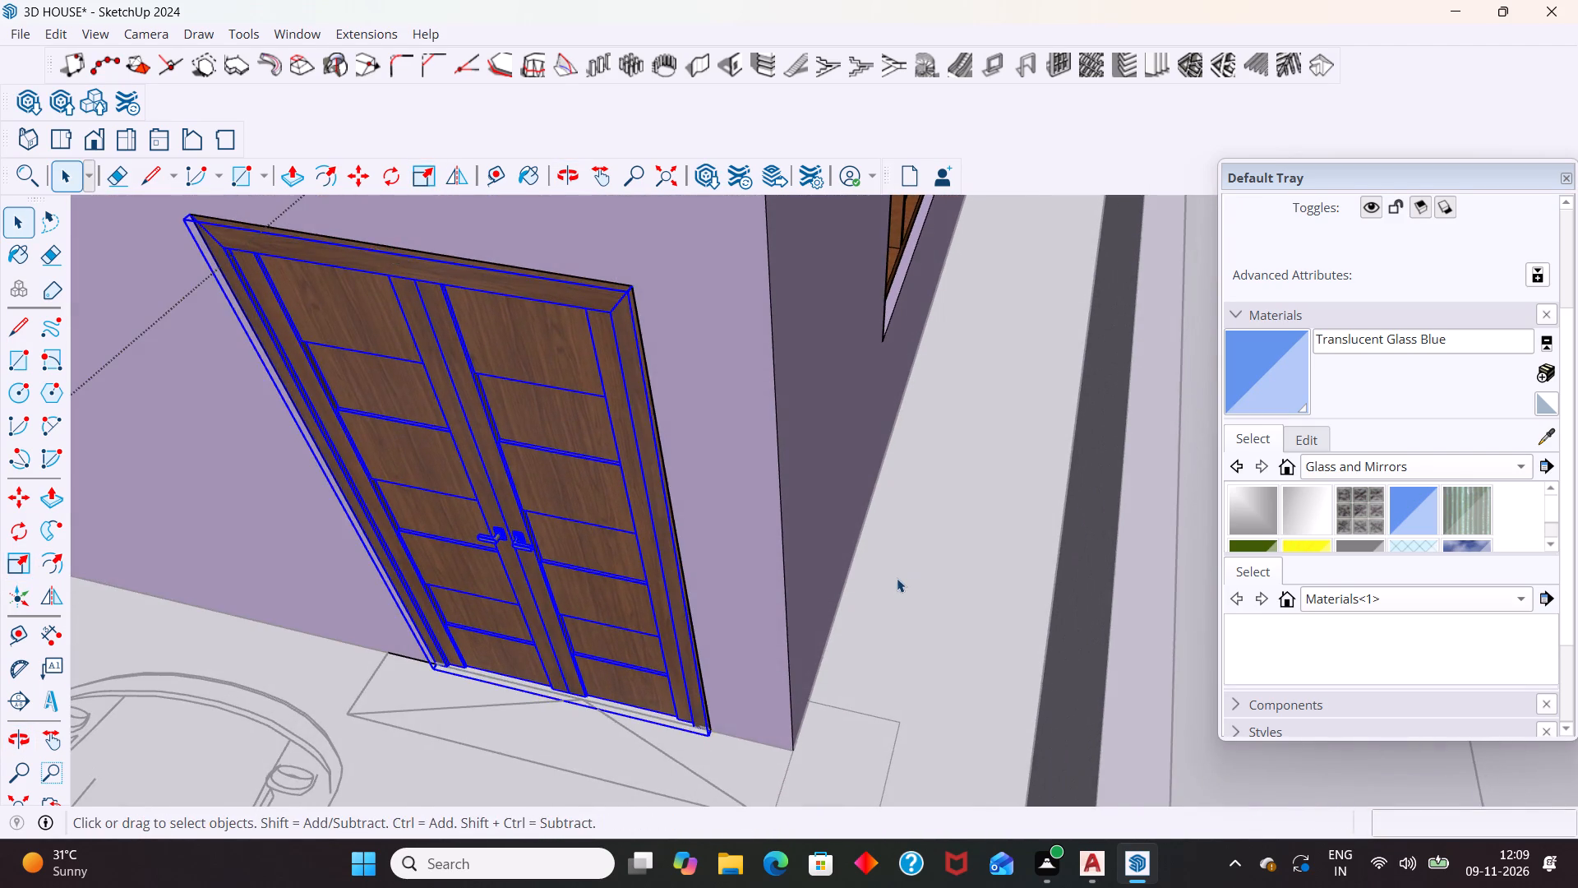
Move the double door about 4" deeper into its doorway from its bottom corner, and deselect it.
{"action": "scroll", "coordinate": [899, 571], "scroll_direction": "down", "scroll_amount": 5}
{"action": "middle_click_drag", "start_coordinate": [737, 614], "coordinate": [858, 531]}
{"action": "scroll", "coordinate": [970, 418], "scroll_direction": "up", "scroll_amount": 5}
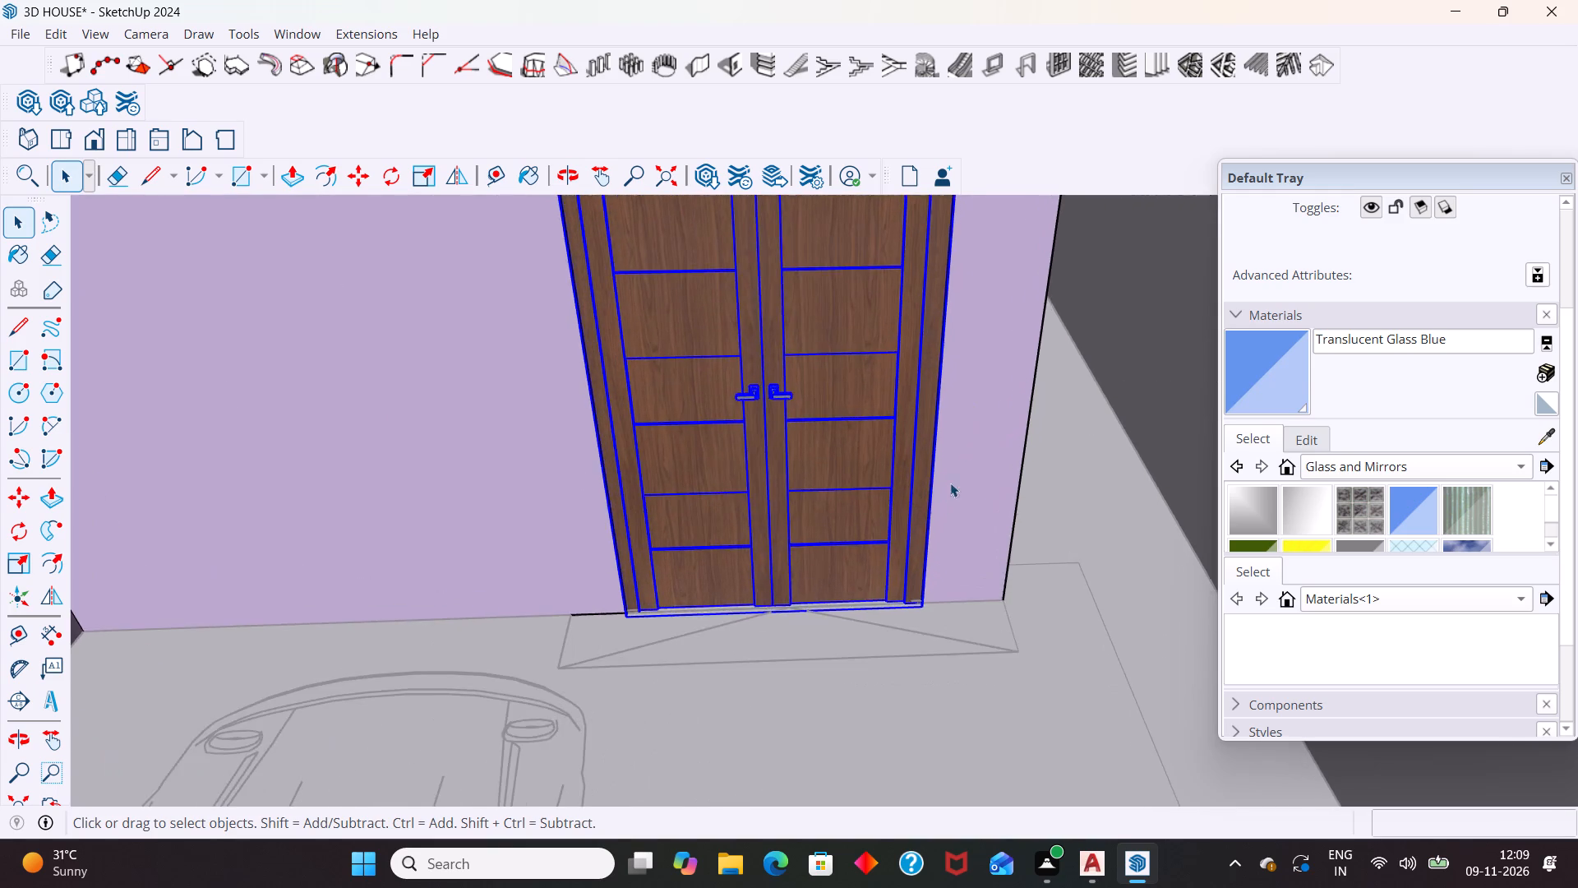
{"action": "scroll", "coordinate": [856, 552], "scroll_direction": "up", "scroll_amount": 4}
{"action": "scroll", "coordinate": [538, 598], "scroll_direction": "up", "scroll_amount": 5}
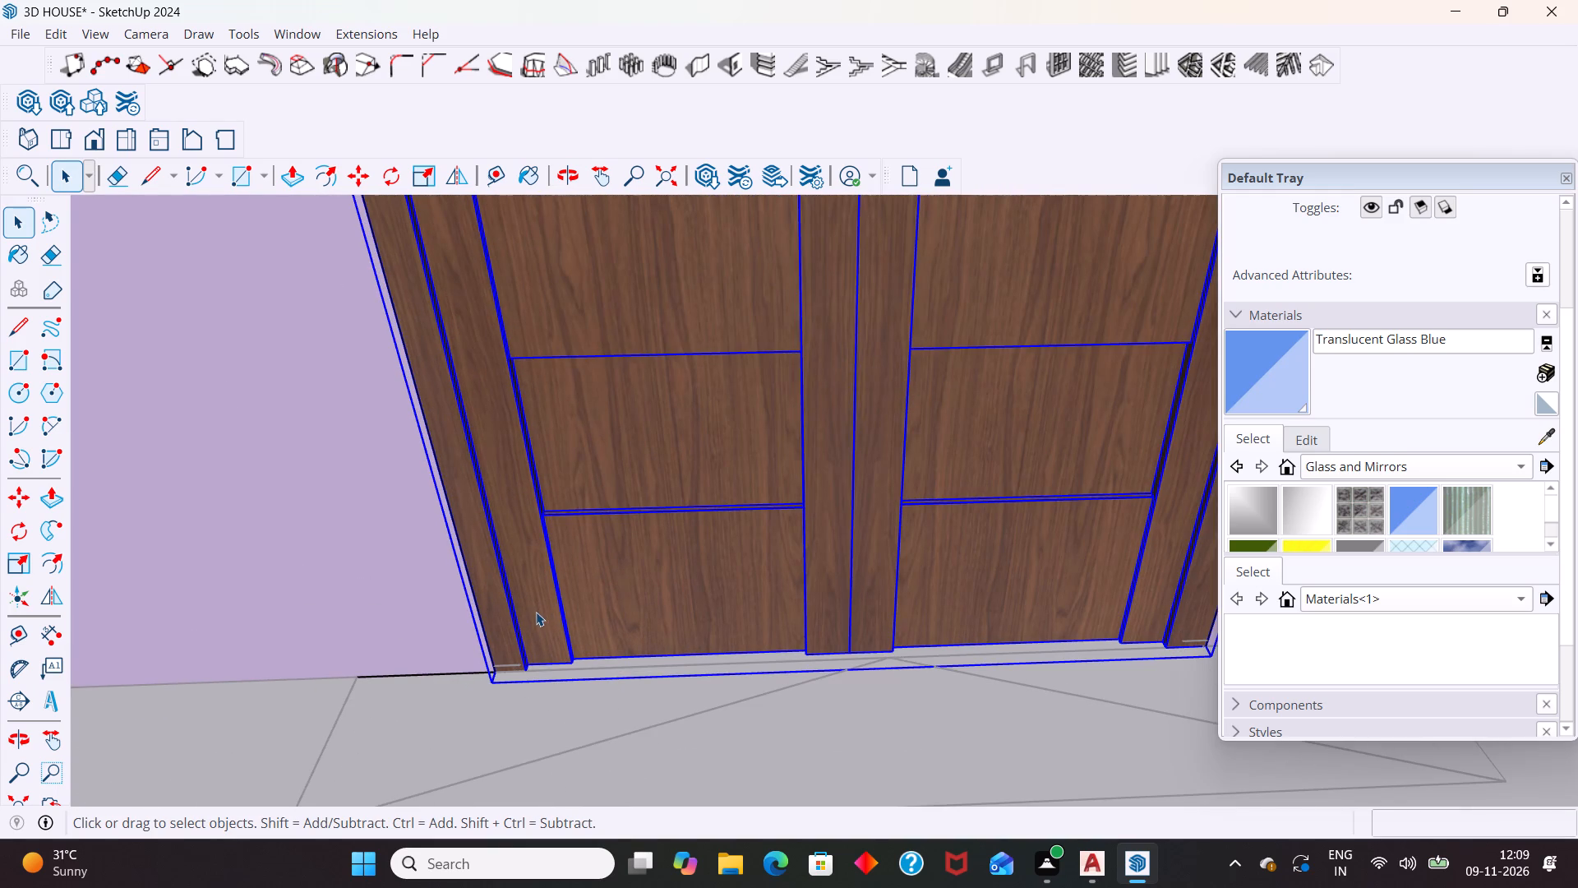
{"action": "key", "text": "m"}
{"action": "scroll", "coordinate": [514, 623], "scroll_direction": "up", "scroll_amount": 10}
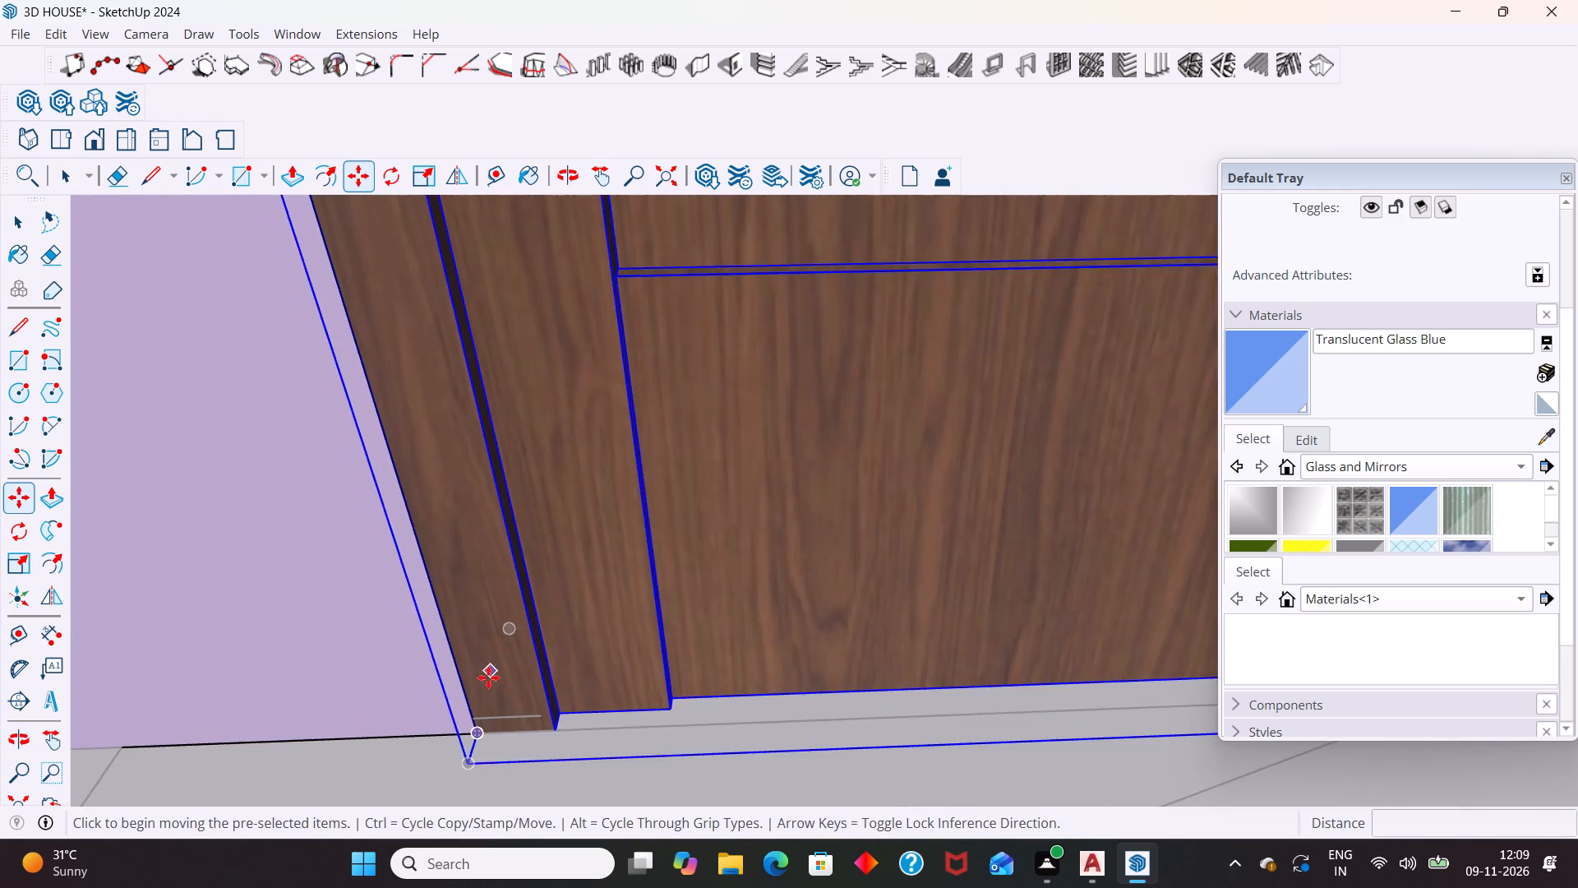
{"action": "scroll", "coordinate": [488, 678], "scroll_direction": "up", "scroll_amount": 2}
{"action": "left_click", "coordinate": [485, 735]}
{"action": "left_click", "coordinate": [472, 749]}
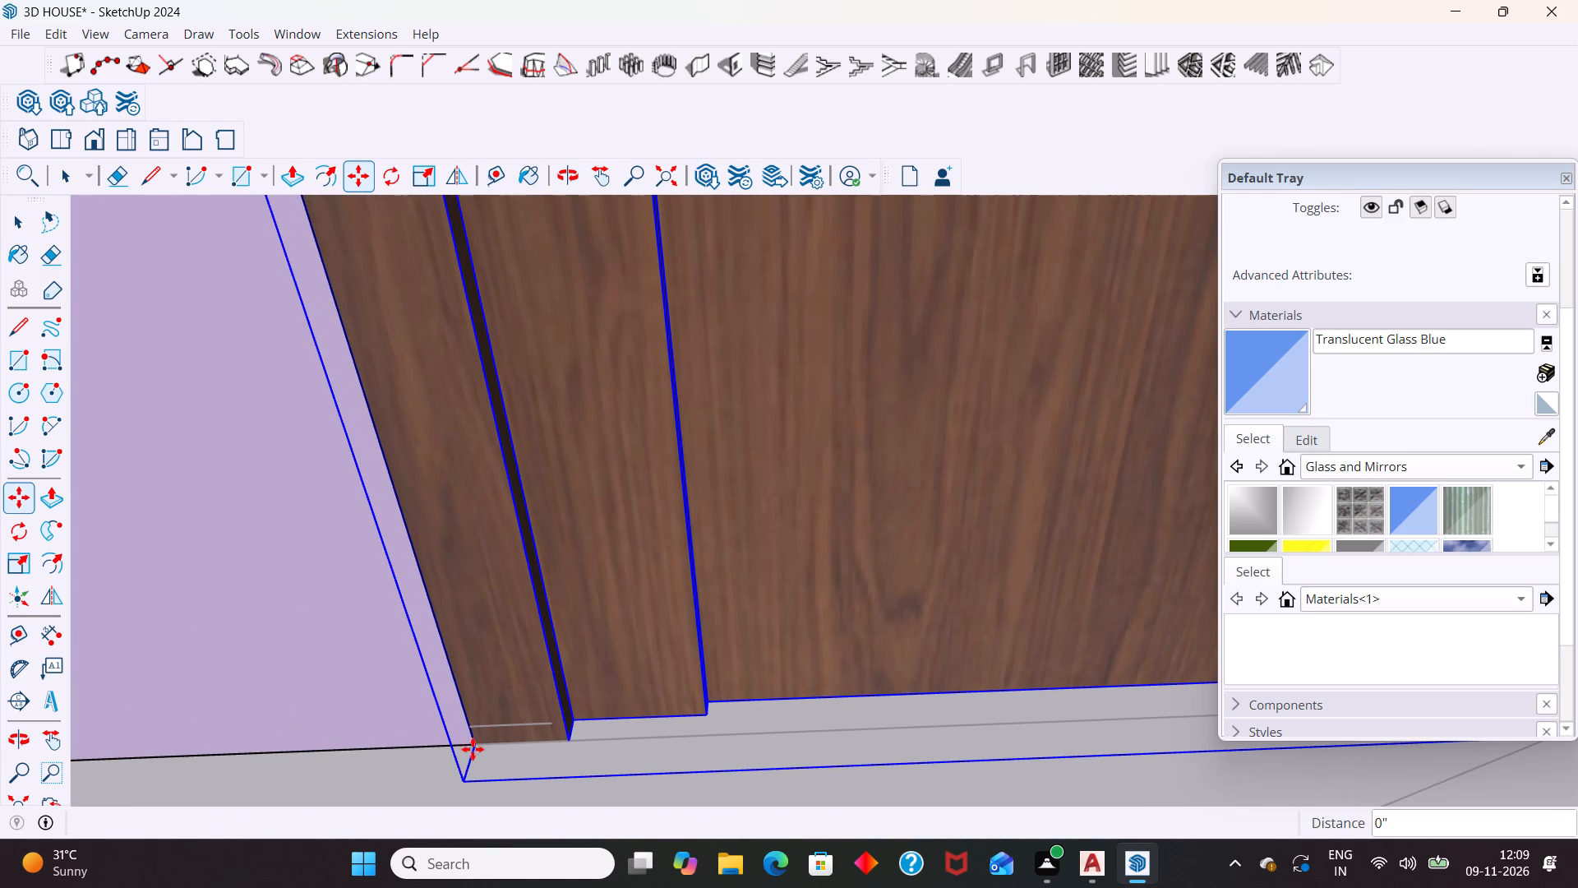
{"action": "left_click", "coordinate": [476, 745]}
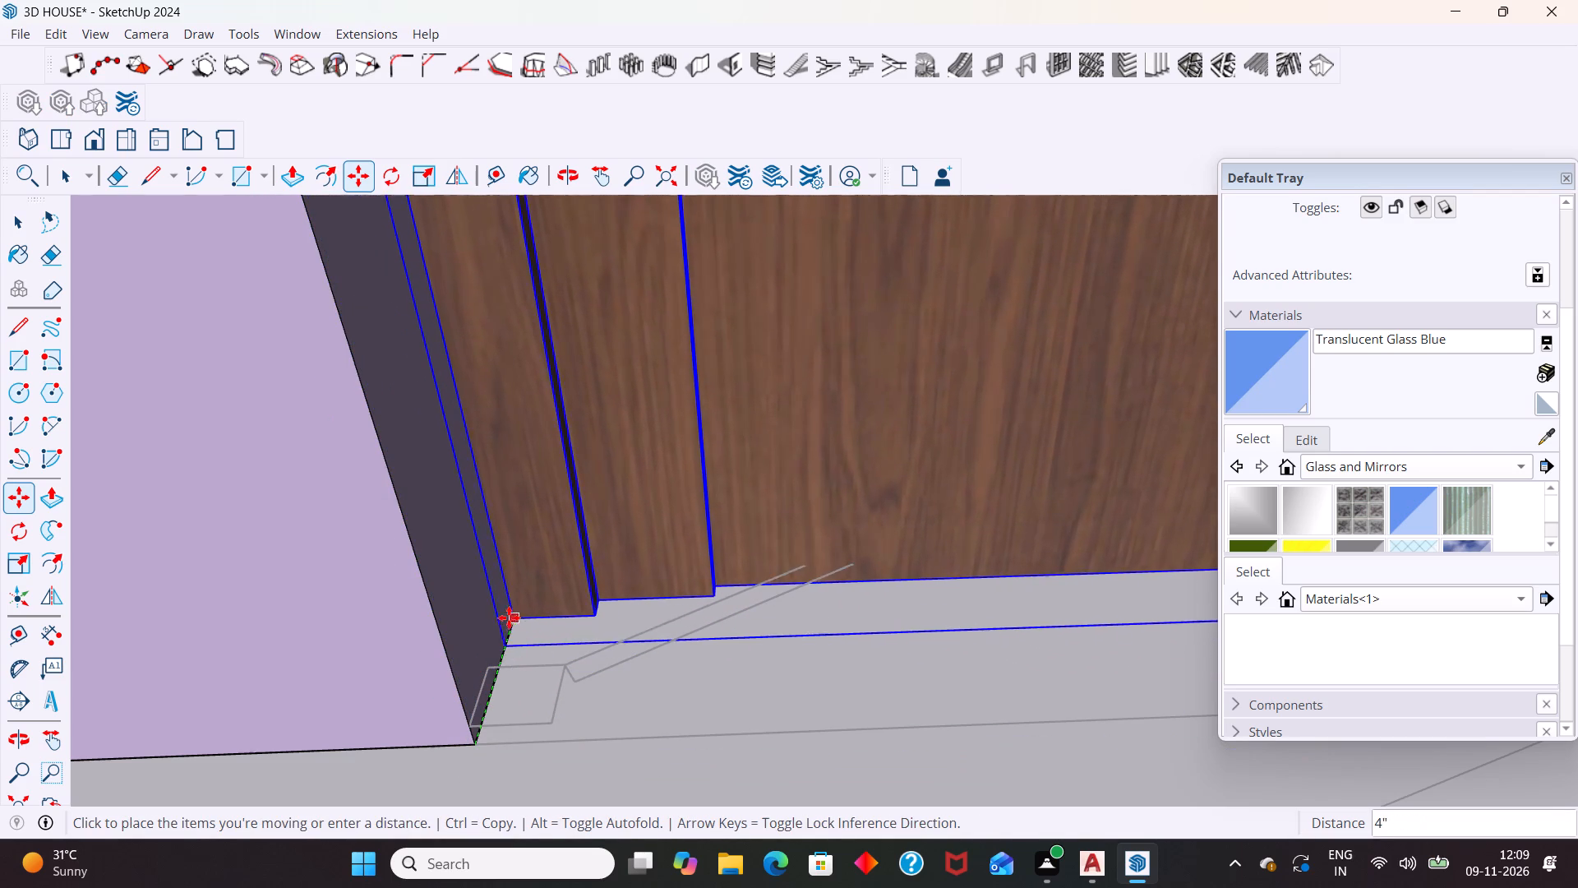
{"action": "left_click", "coordinate": [522, 608]}
{"action": "key", "text": "space"}
{"action": "scroll", "coordinate": [470, 680], "scroll_direction": "down", "scroll_amount": 18}
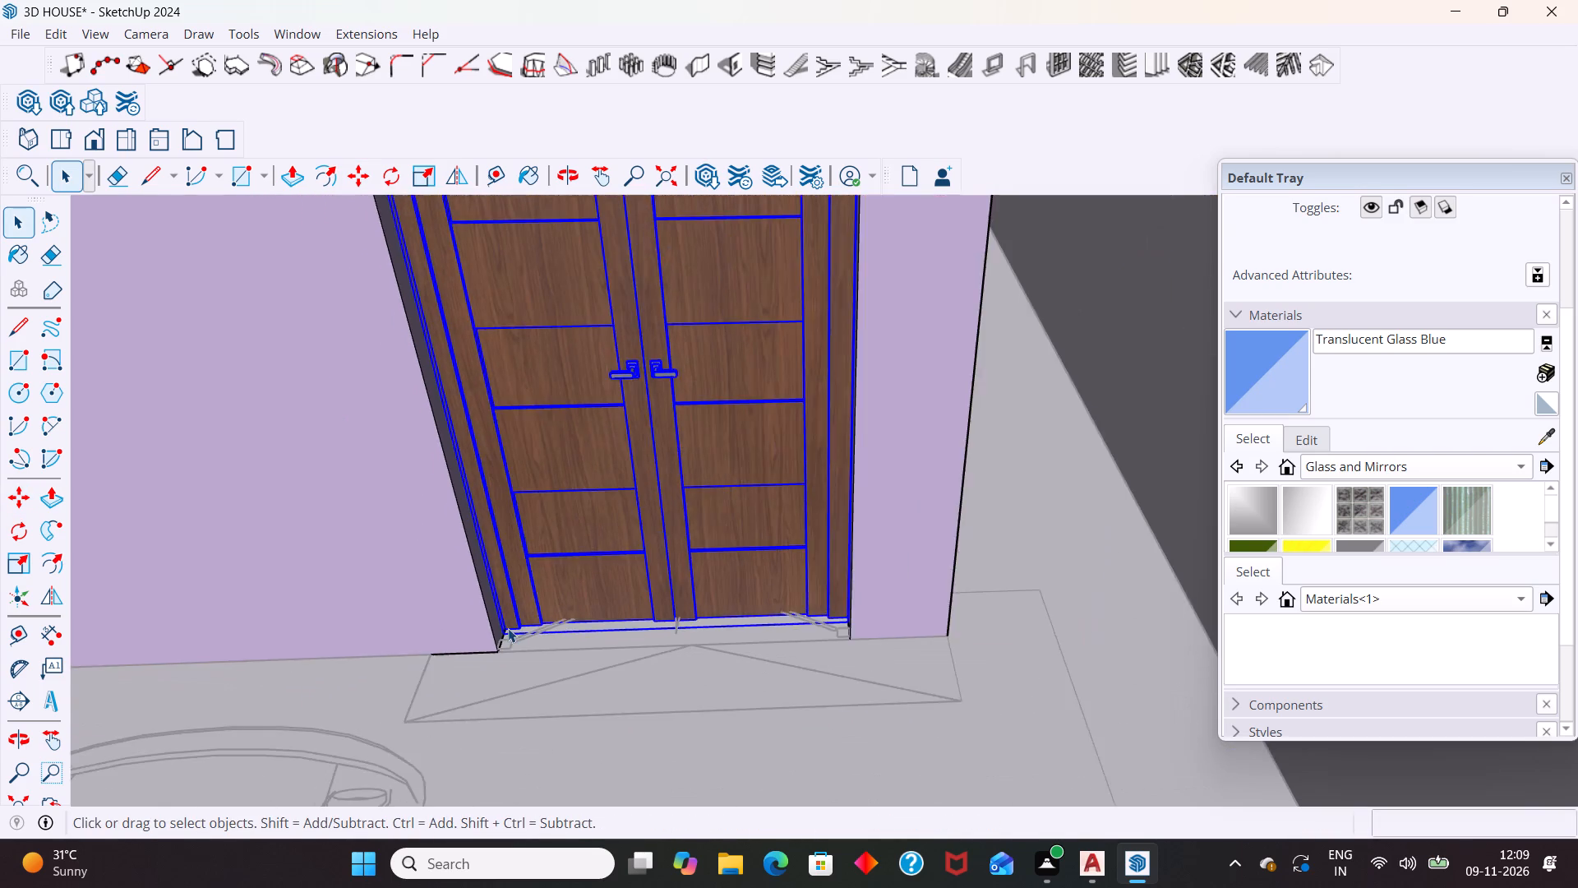
{"action": "scroll", "coordinate": [508, 628], "scroll_direction": "down", "scroll_amount": 6}
{"action": "left_click", "coordinate": [842, 711]}
{"action": "middle_click_drag", "start_coordinate": [743, 668], "coordinate": [768, 685]}
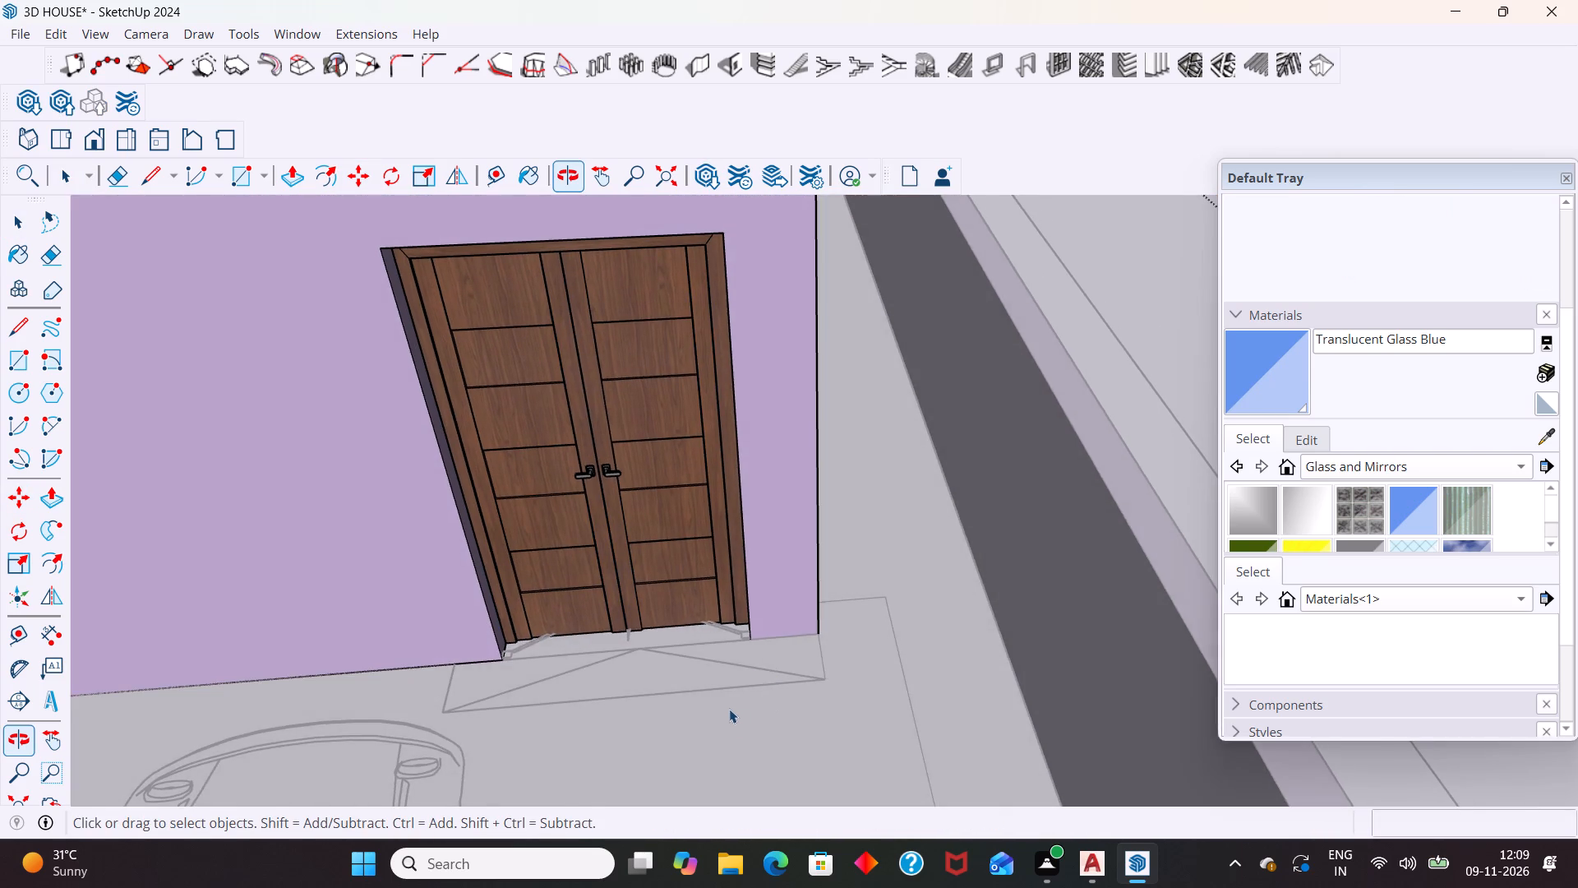
Examine the fitted double door, the side windows and the interior rooms' doorways from several angles.
{"action": "scroll", "coordinate": [725, 700], "scroll_direction": "down", "scroll_amount": 9}
{"action": "middle_click_drag", "start_coordinate": [519, 552], "coordinate": [656, 427]}
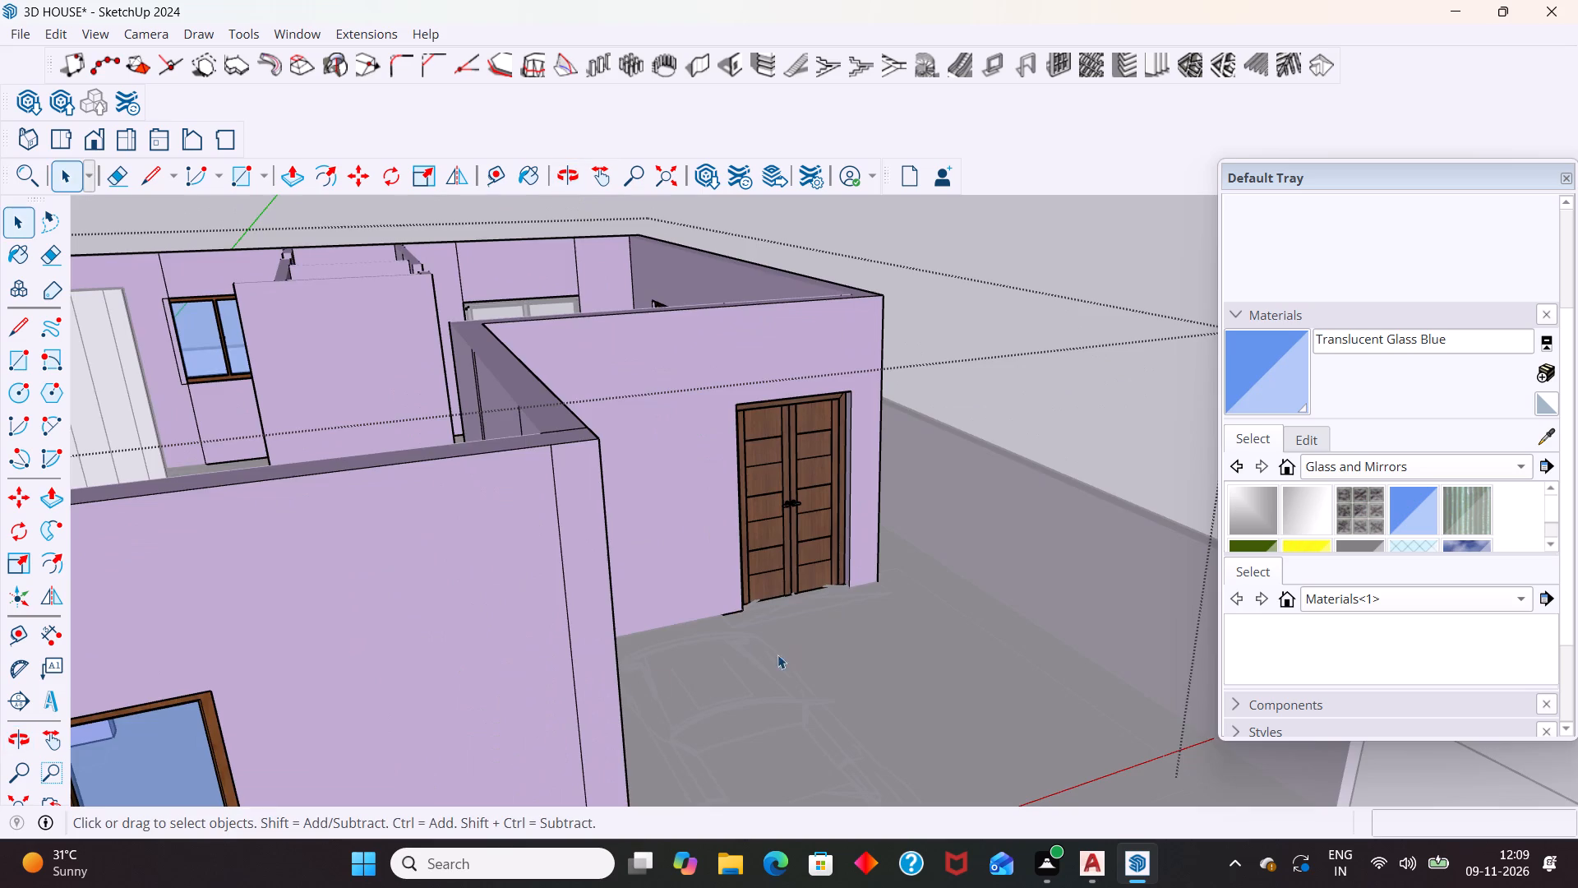
{"action": "middle_click_drag", "start_coordinate": [713, 672], "coordinate": [371, 696]}
{"action": "scroll", "coordinate": [704, 460], "scroll_direction": "up", "scroll_amount": 3}
{"action": "middle_click_drag", "start_coordinate": [719, 510], "coordinate": [422, 652]}
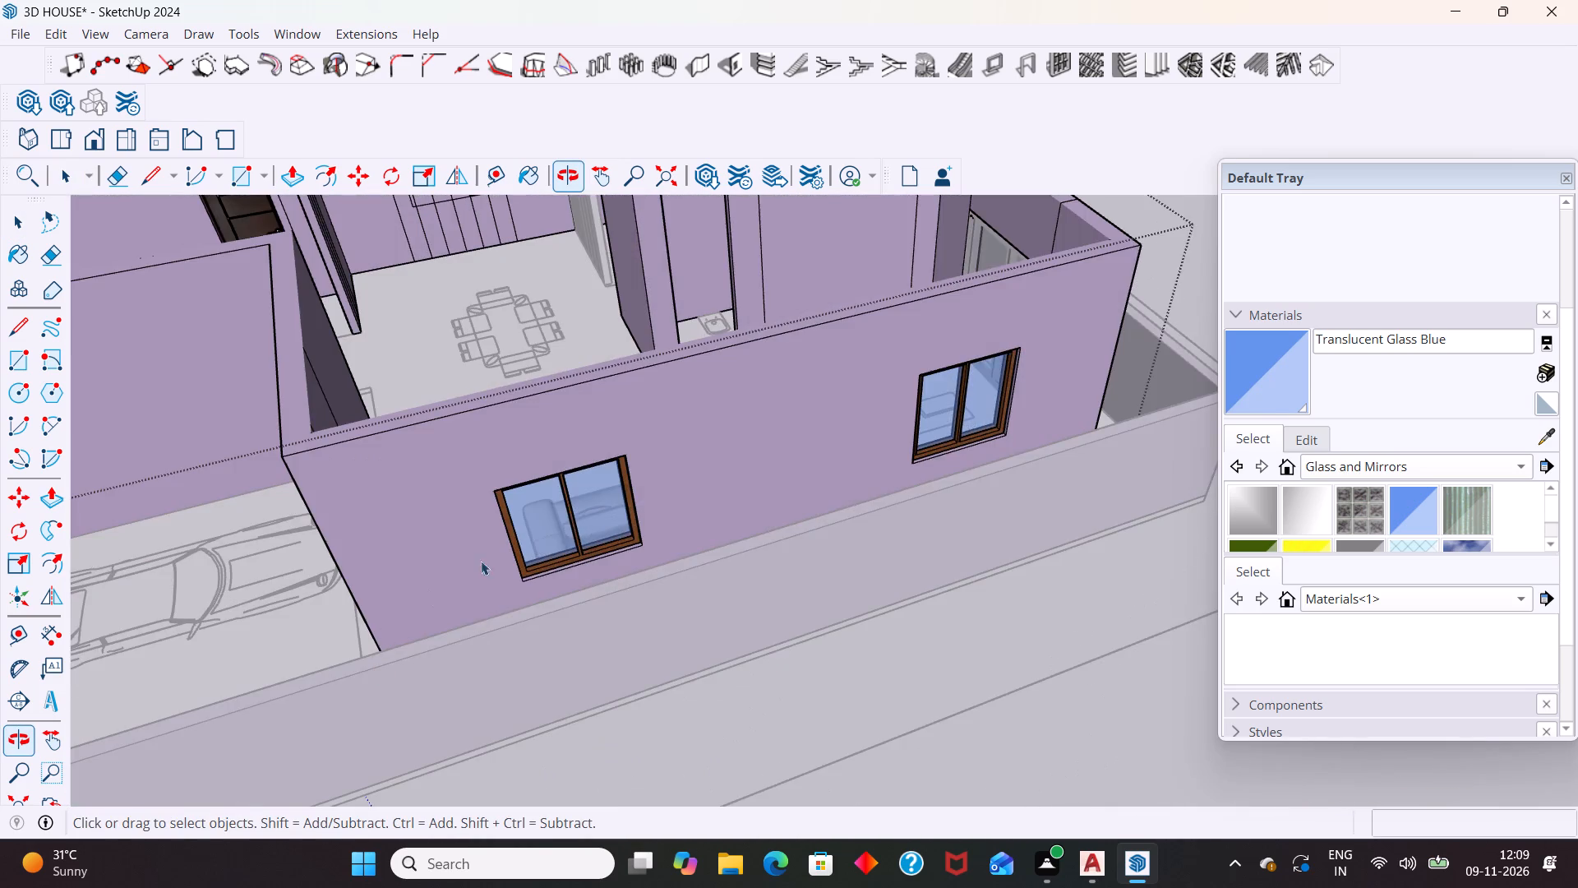
{"action": "scroll", "coordinate": [512, 548], "scroll_direction": "down", "scroll_amount": 5}
{"action": "middle_click_drag", "start_coordinate": [555, 557], "coordinate": [593, 572]}
{"action": "scroll", "coordinate": [676, 284], "scroll_direction": "up", "scroll_amount": 3}
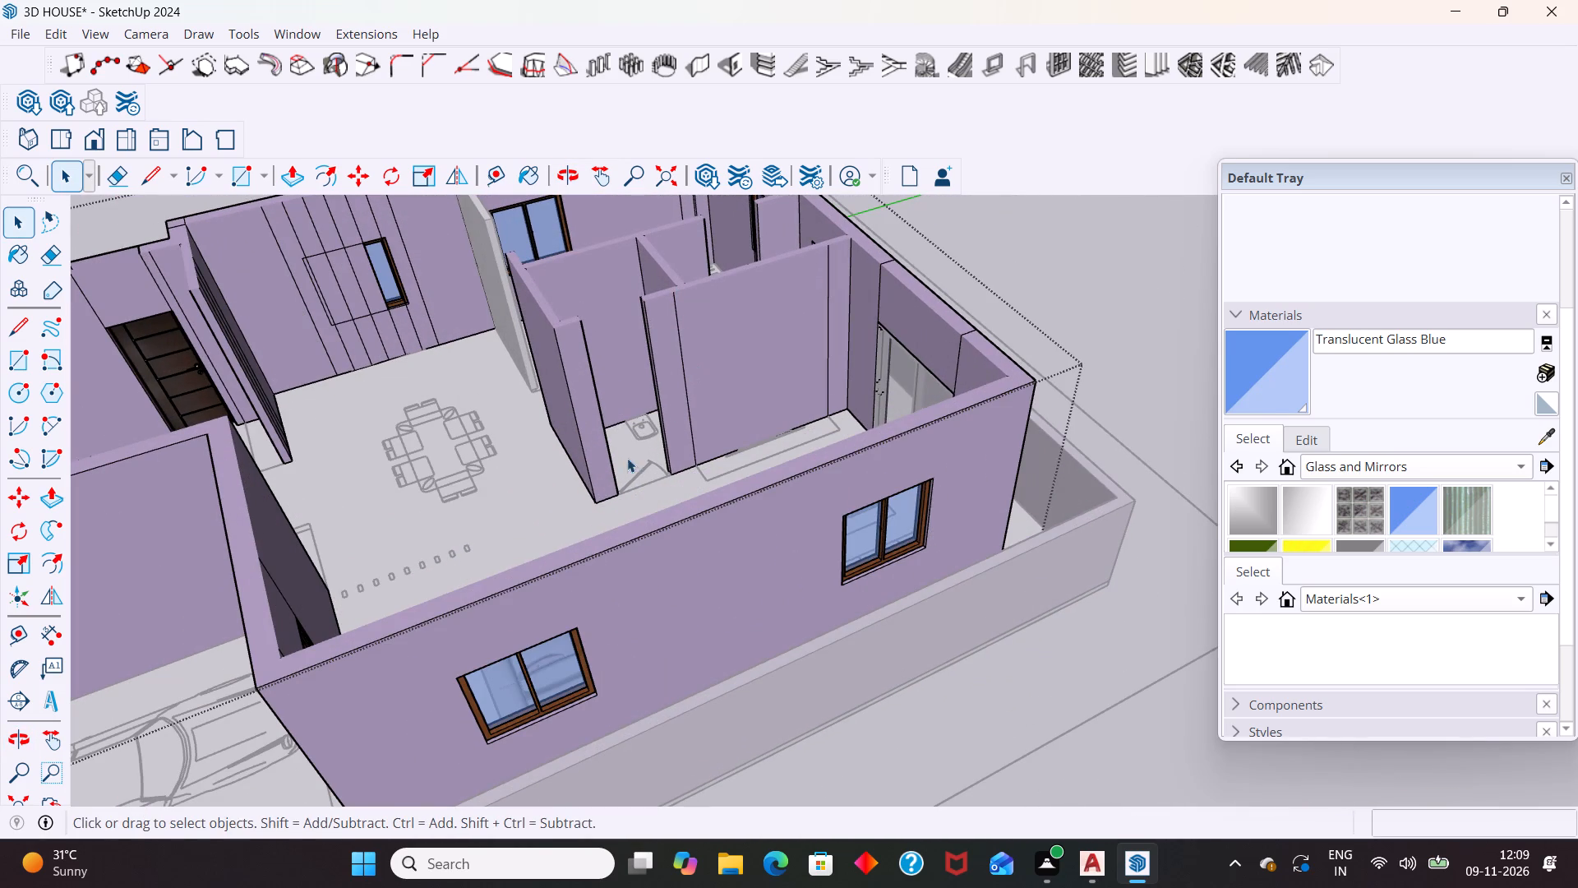
{"action": "scroll", "coordinate": [704, 387], "scroll_direction": "up", "scroll_amount": 3}
{"action": "middle_click_drag", "start_coordinate": [731, 429], "coordinate": [584, 553]}
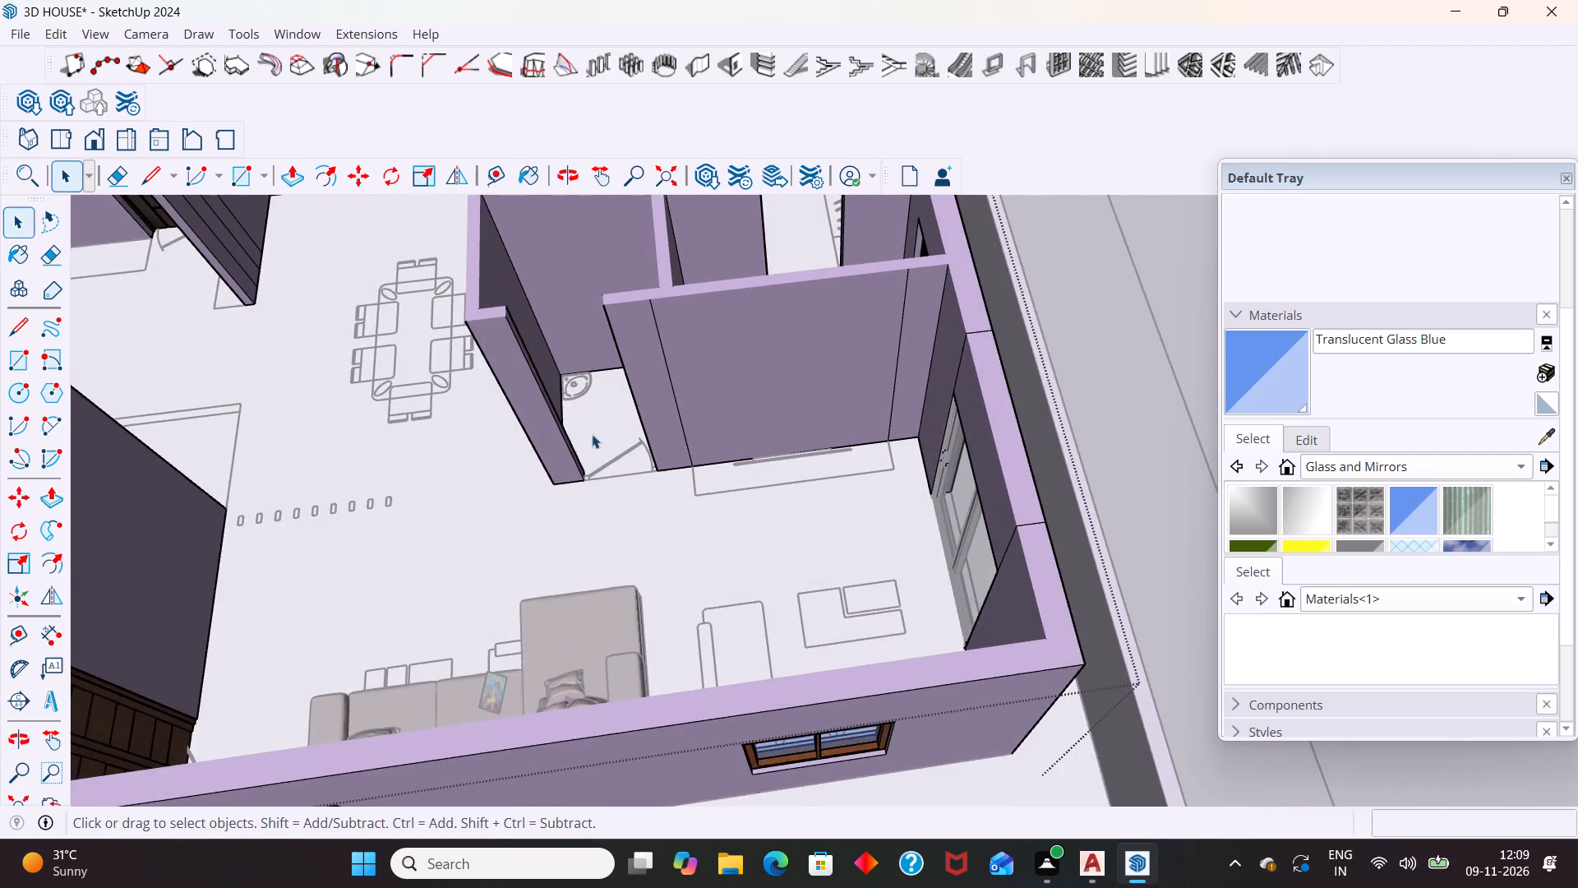
{"action": "scroll", "coordinate": [593, 434], "scroll_direction": "up", "scroll_amount": 2}
{"action": "scroll", "coordinate": [685, 511], "scroll_direction": "down", "scroll_amount": 12}
{"action": "middle_click_drag", "start_coordinate": [657, 530], "coordinate": [851, 452]}
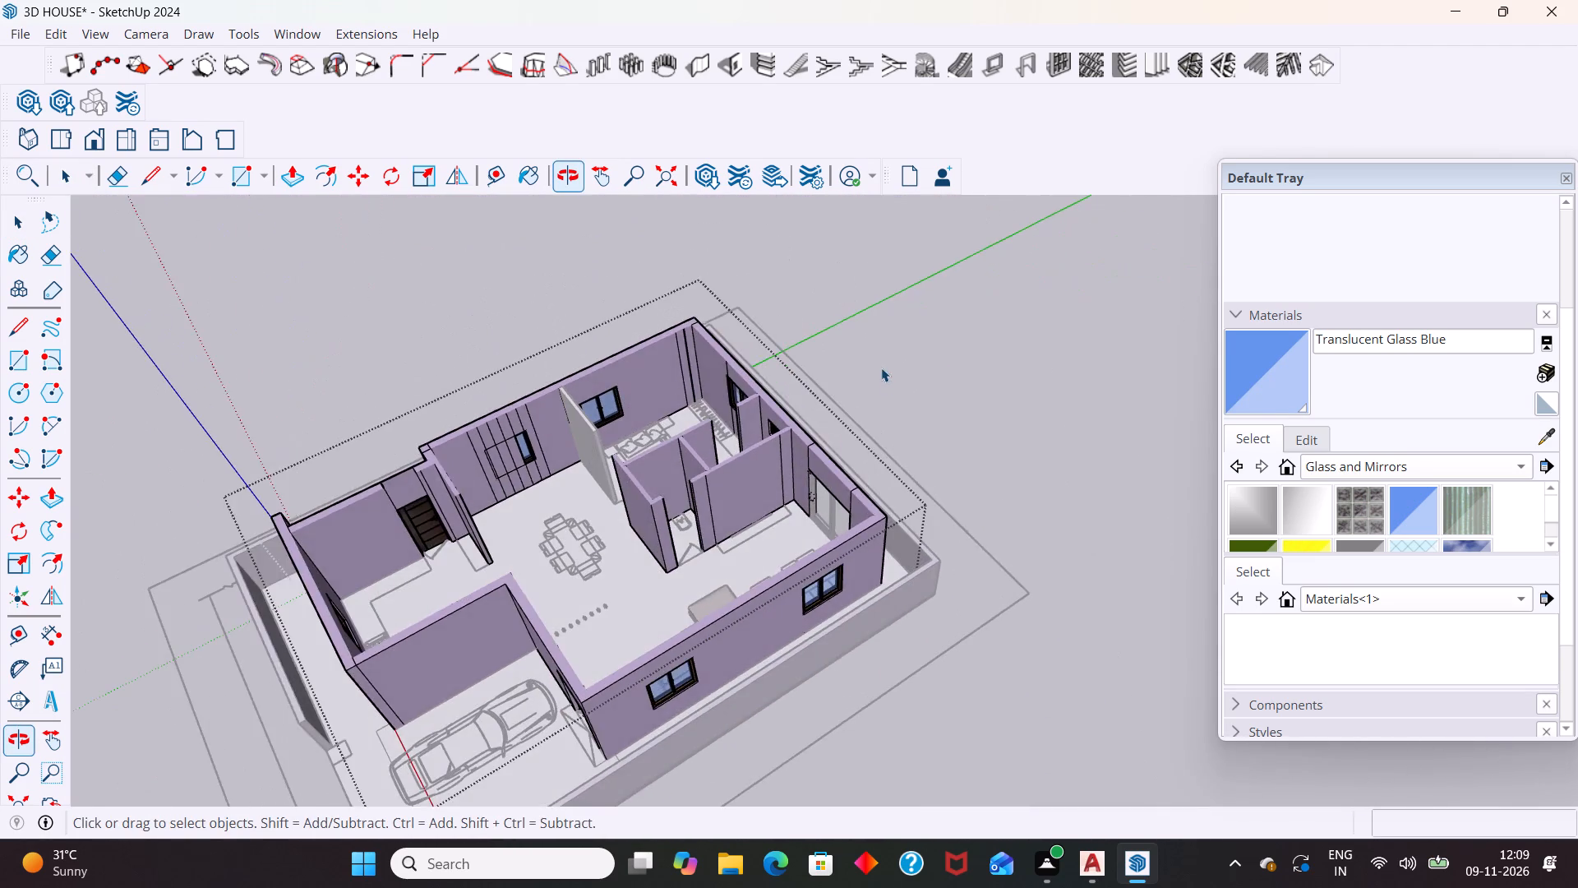
Bring the whole house into sight from the front and close the house group.
{"action": "scroll", "coordinate": [872, 379], "scroll_direction": "down", "scroll_amount": 4}
{"action": "middle_click_drag", "start_coordinate": [644, 577], "coordinate": [903, 496]}
{"action": "middle_click_drag", "start_coordinate": [593, 674], "coordinate": [672, 627]}
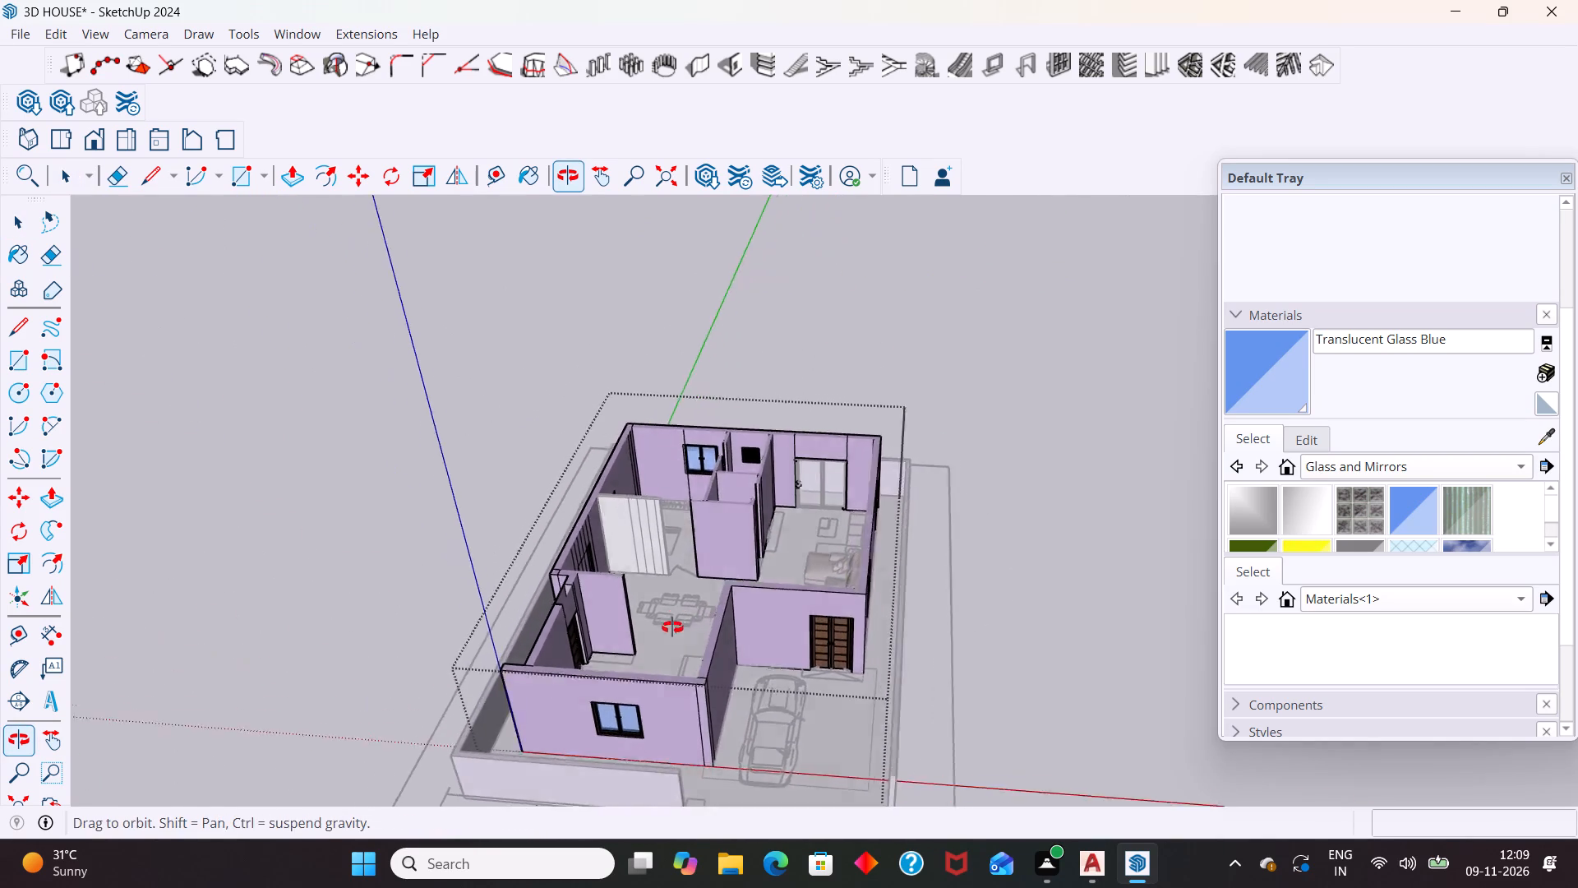
{"action": "middle_click_drag", "start_coordinate": [672, 627], "coordinate": [708, 575]}
{"action": "left_click", "coordinate": [1017, 474]}
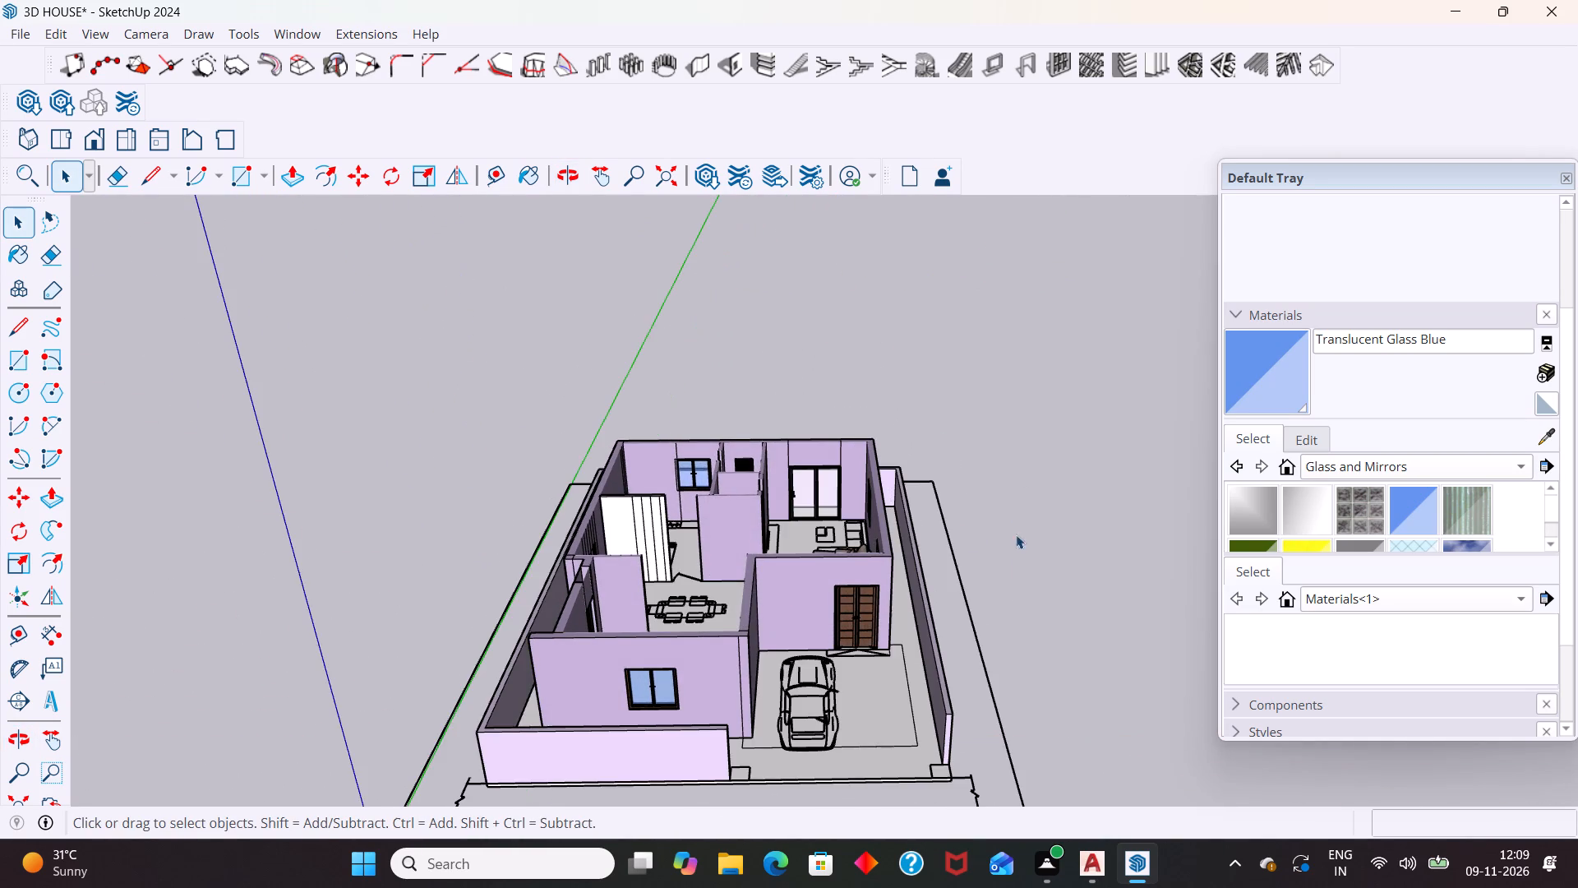
Open the house group and erase the plot boundary line that runs along the car parking side, outside the compound wall.
{"action": "middle_click_drag", "start_coordinate": [1015, 564], "coordinate": [938, 501]}
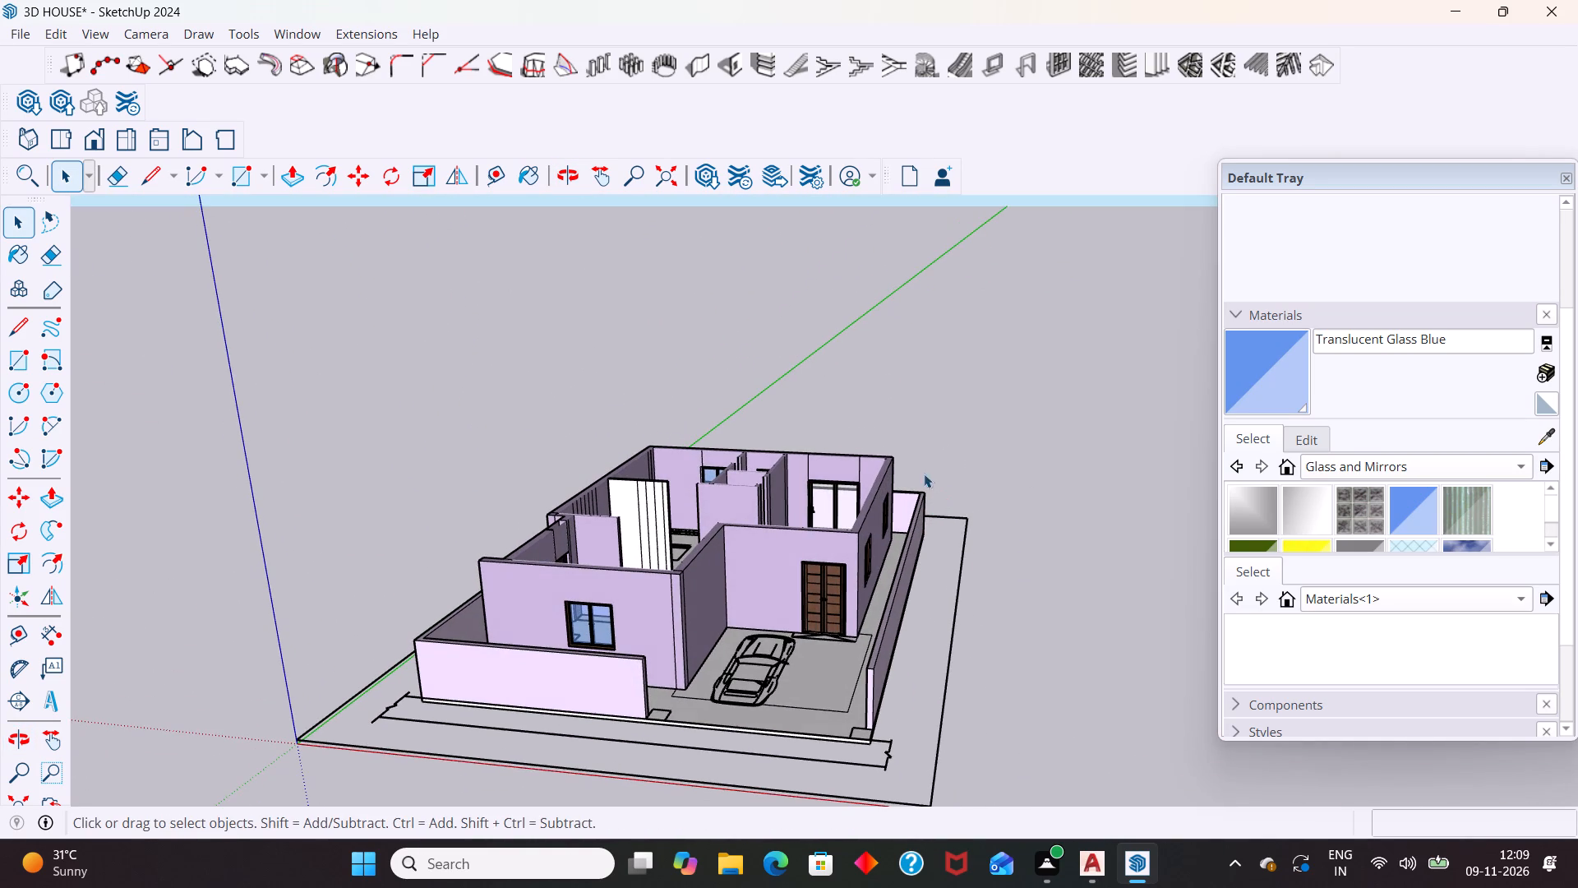
{"action": "scroll", "coordinate": [893, 447], "scroll_direction": "down", "scroll_amount": 4}
{"action": "middle_click_drag", "start_coordinate": [752, 564], "coordinate": [825, 685]}
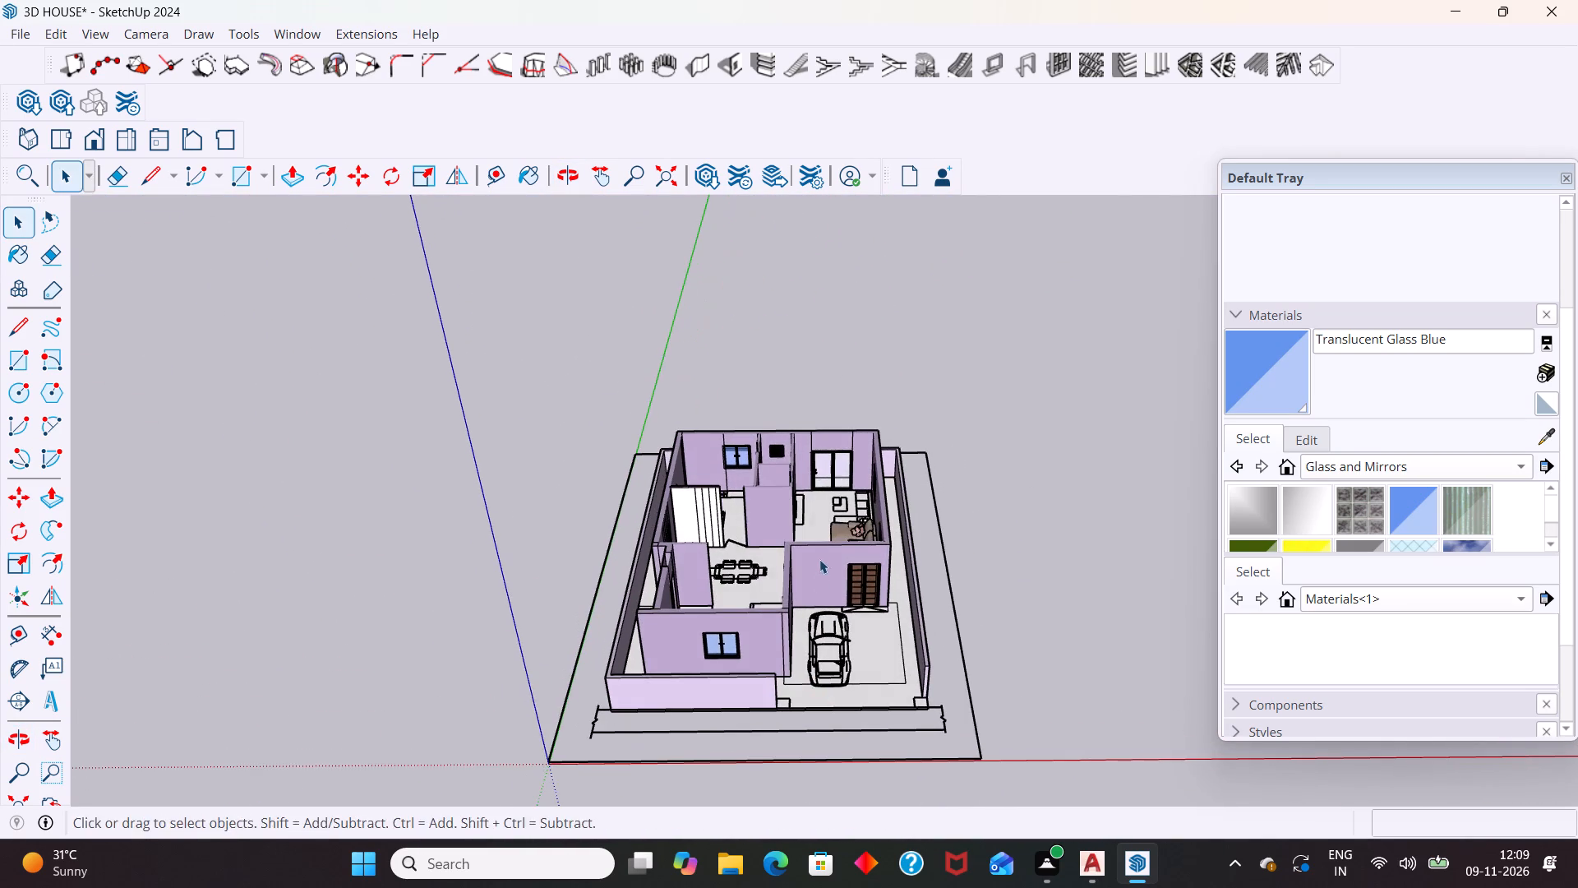
{"action": "middle_click_drag", "start_coordinate": [821, 558], "coordinate": [834, 624]}
{"action": "scroll", "coordinate": [845, 534], "scroll_direction": "up", "scroll_amount": 4}
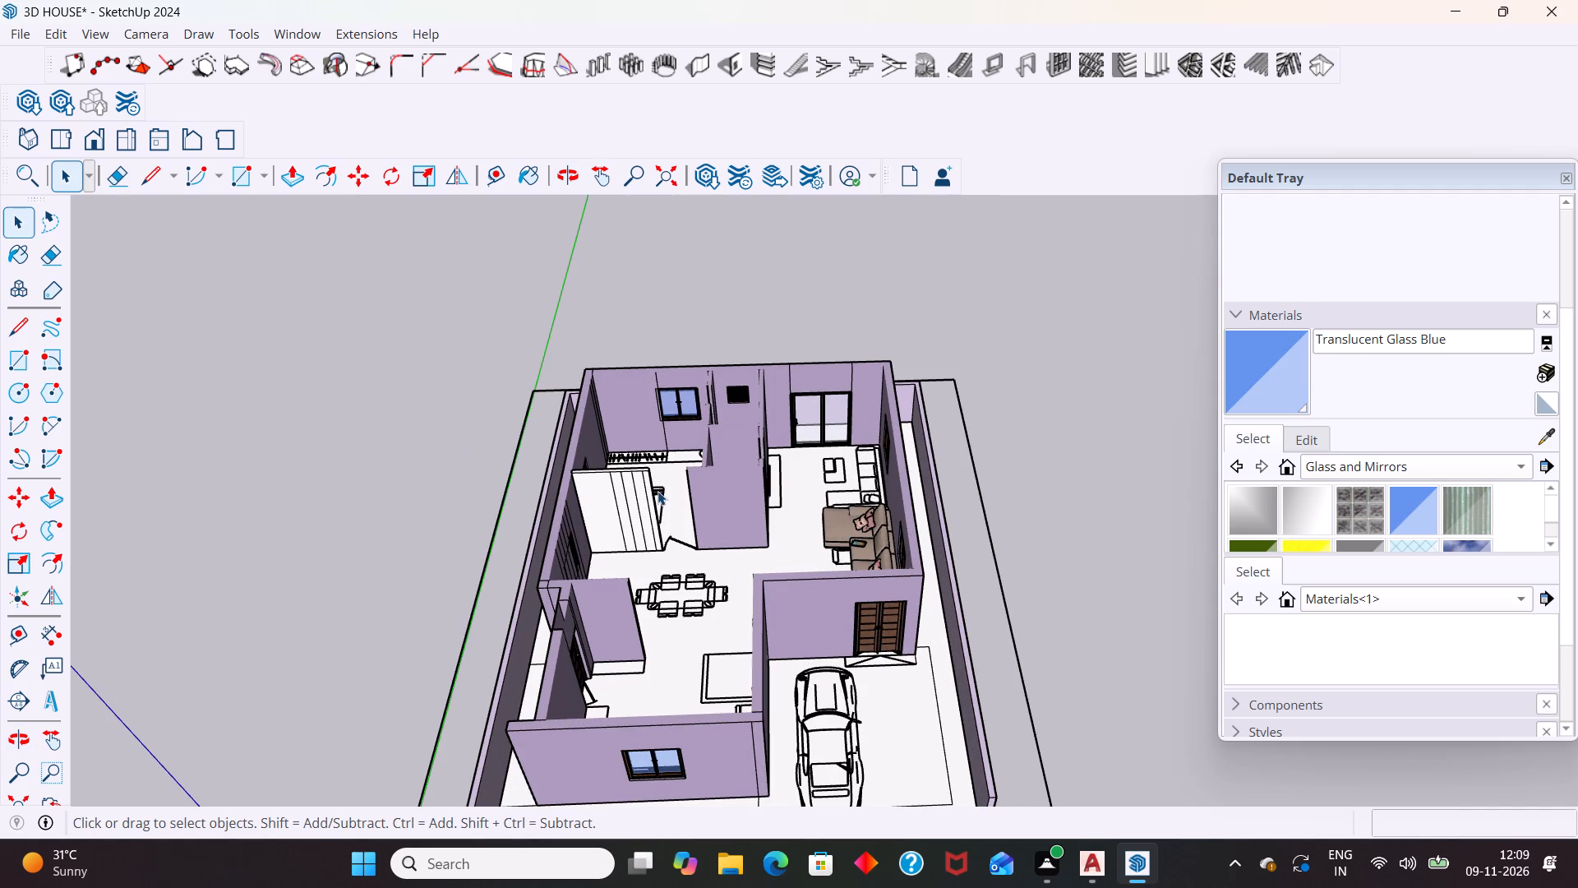
{"action": "scroll", "coordinate": [671, 436], "scroll_direction": "down", "scroll_amount": 3}
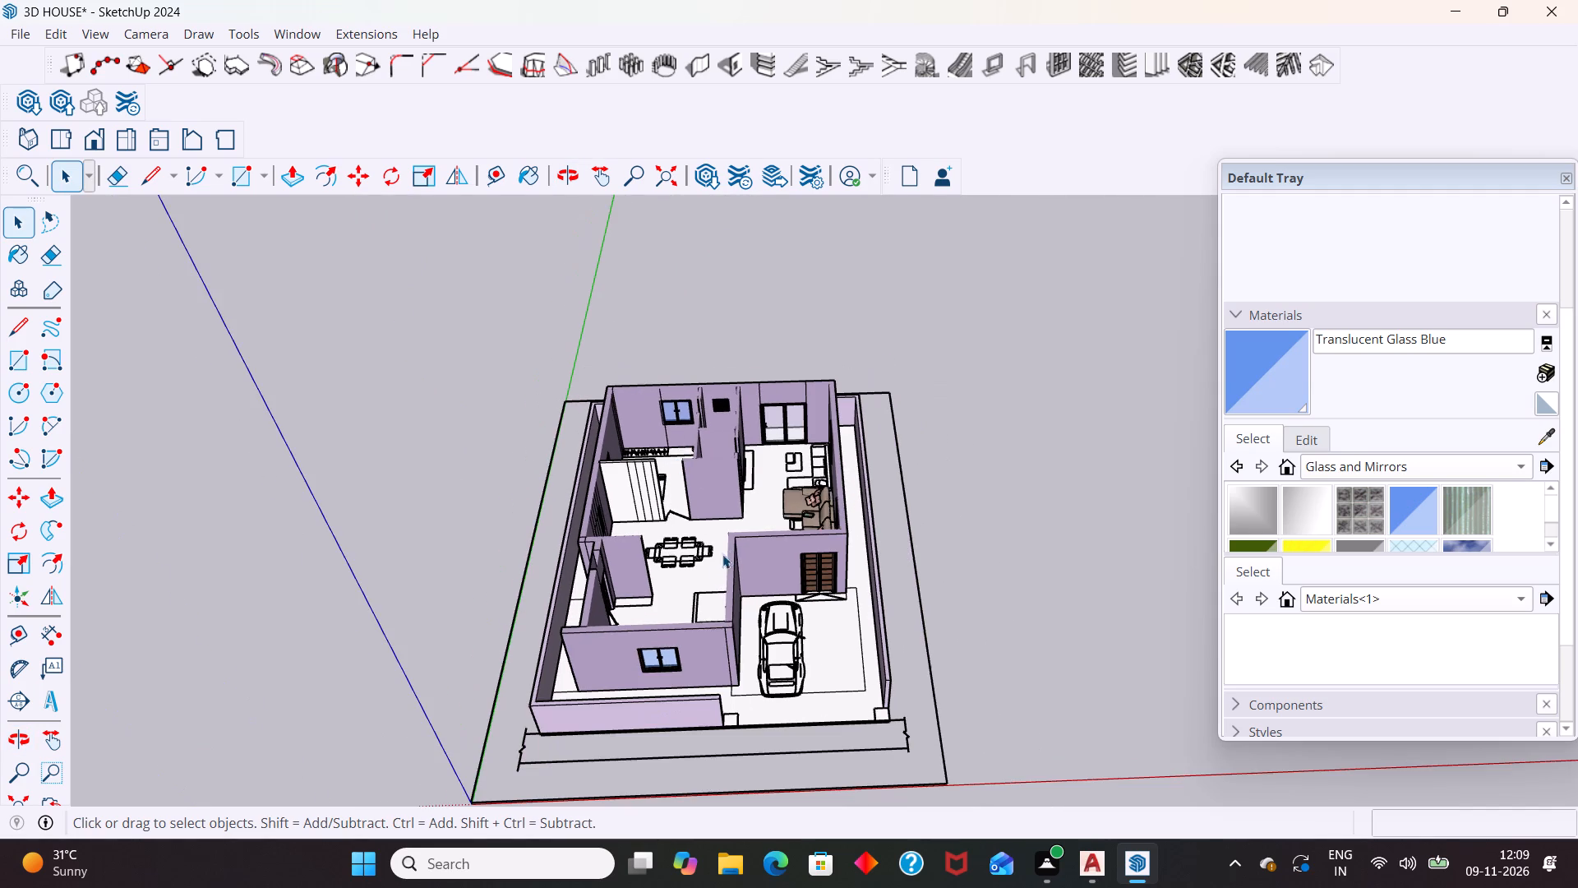
{"action": "middle_click_drag", "start_coordinate": [652, 562], "coordinate": [531, 531]}
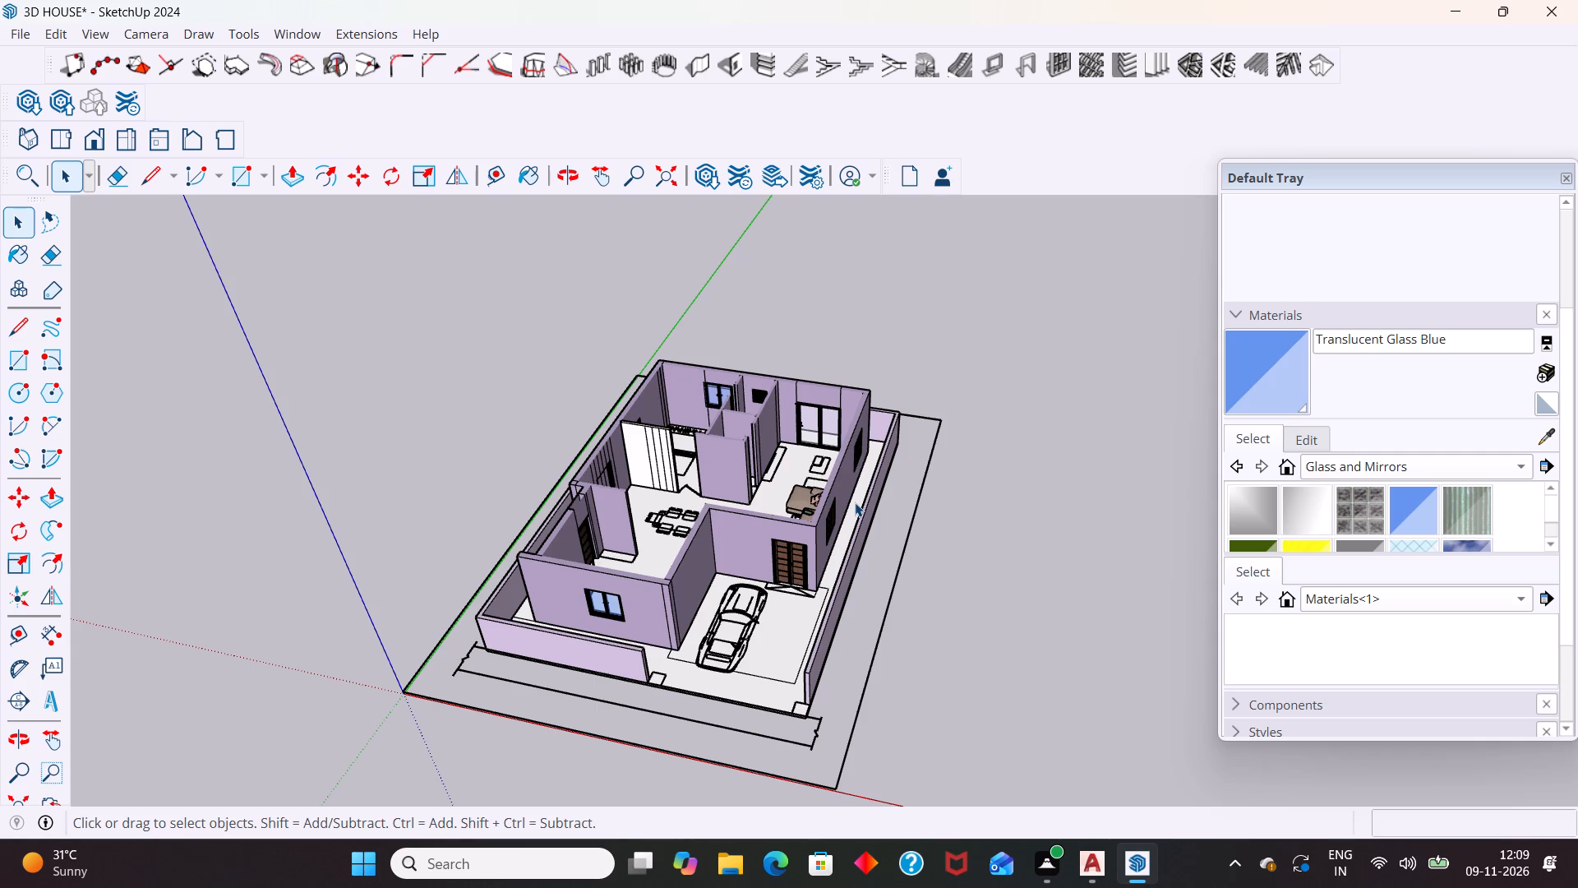
{"action": "double_click", "coordinate": [939, 517]}
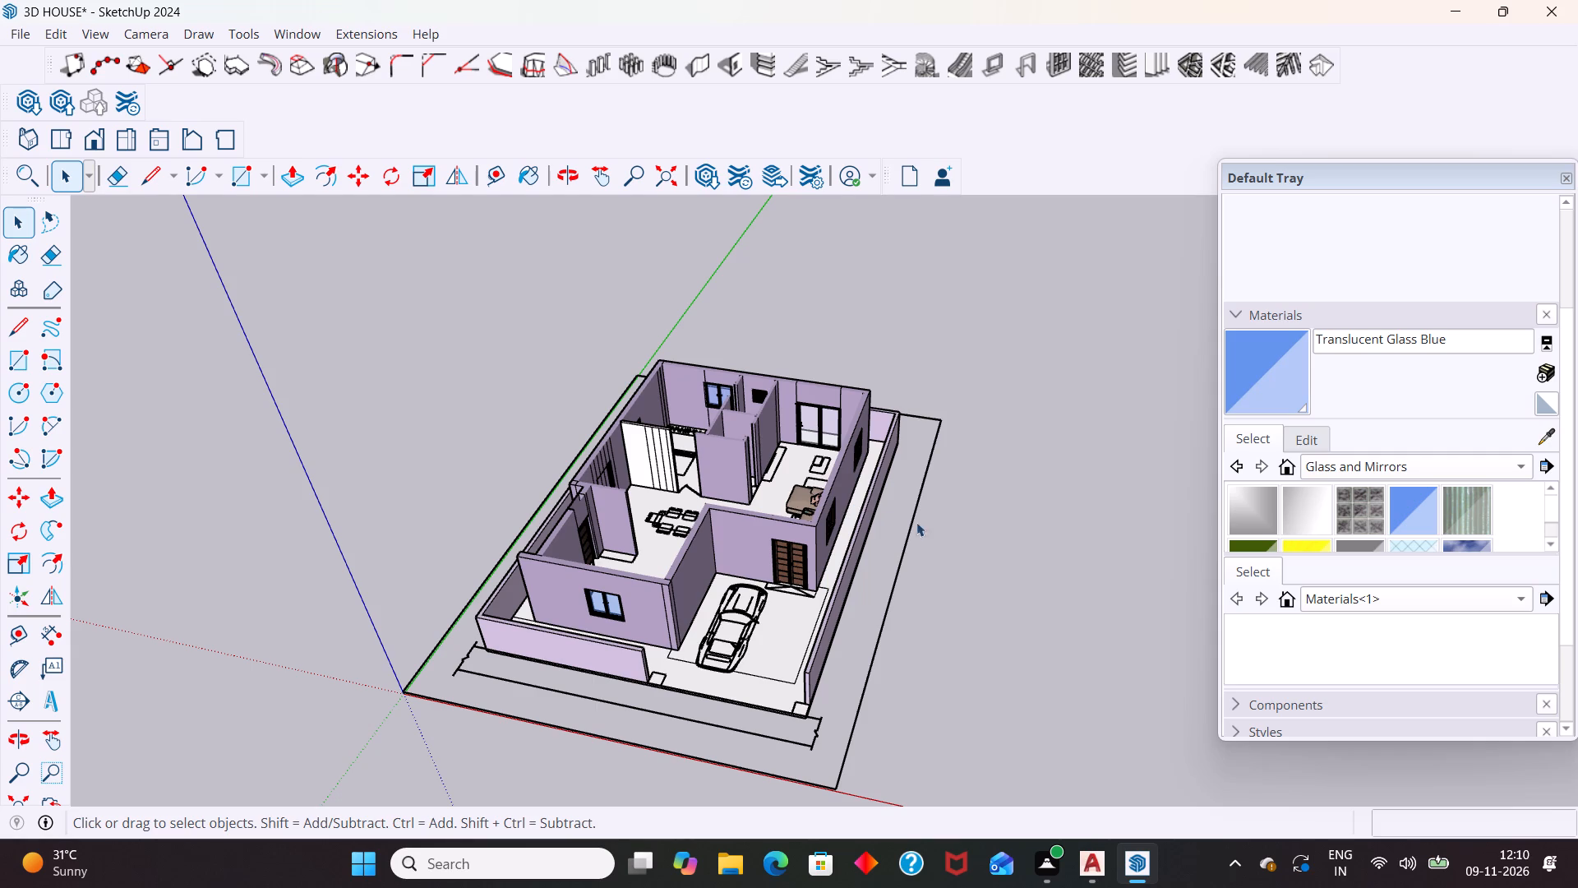
{"action": "double_click", "coordinate": [911, 517]}
{"action": "left_click", "coordinate": [911, 517]}
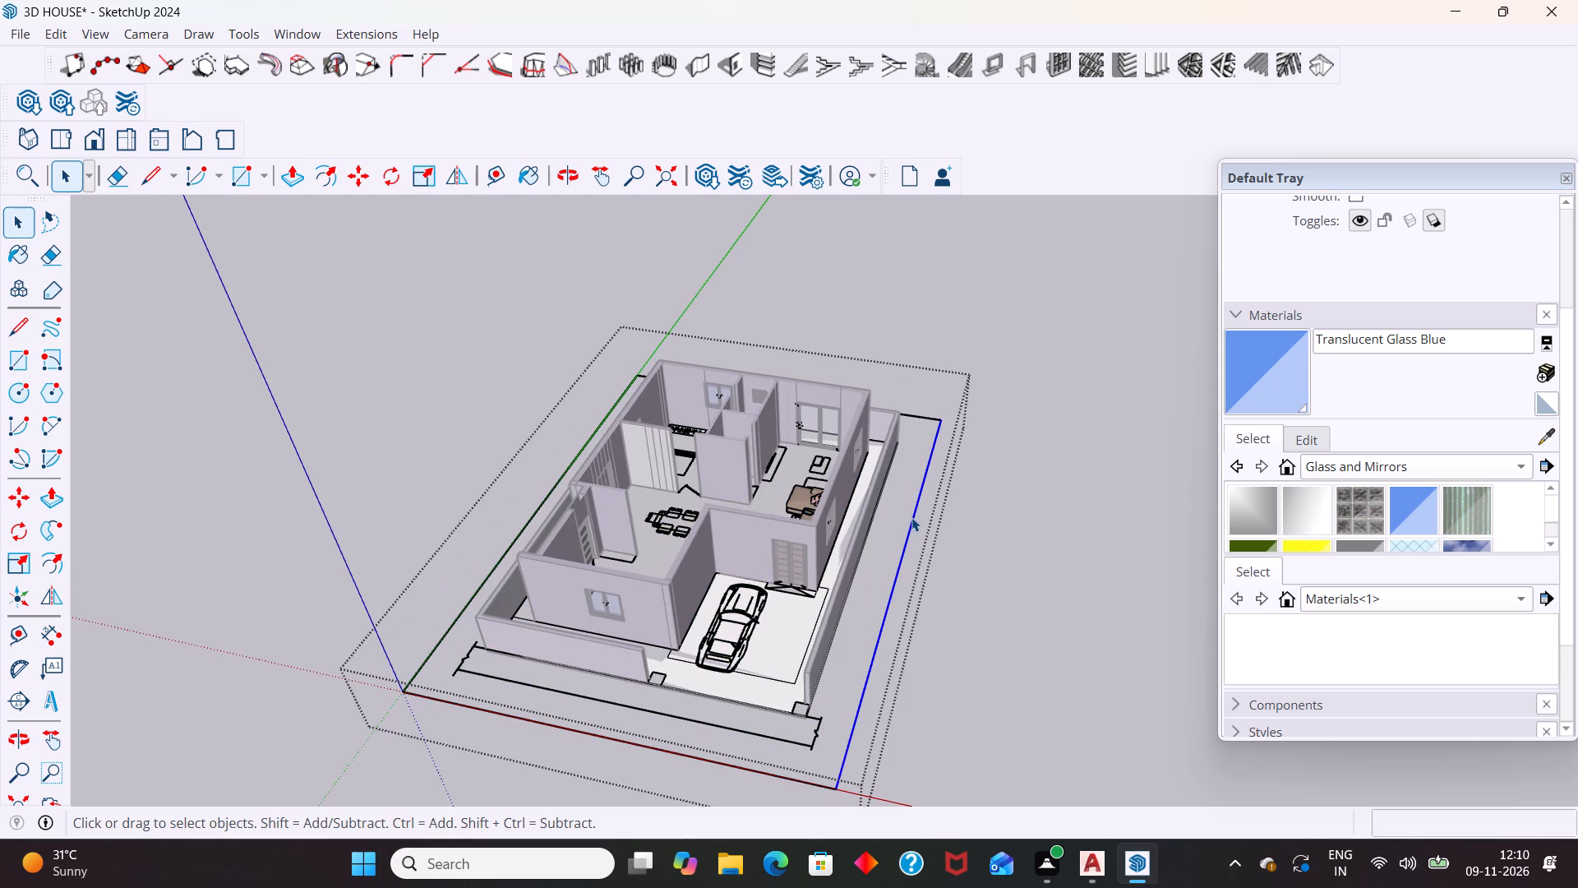
{"action": "key", "text": "e"}
{"action": "left_click_drag", "start_coordinate": [900, 514], "coordinate": [935, 535]}
{"action": "left_click_drag", "start_coordinate": [911, 510], "coordinate": [926, 528]}
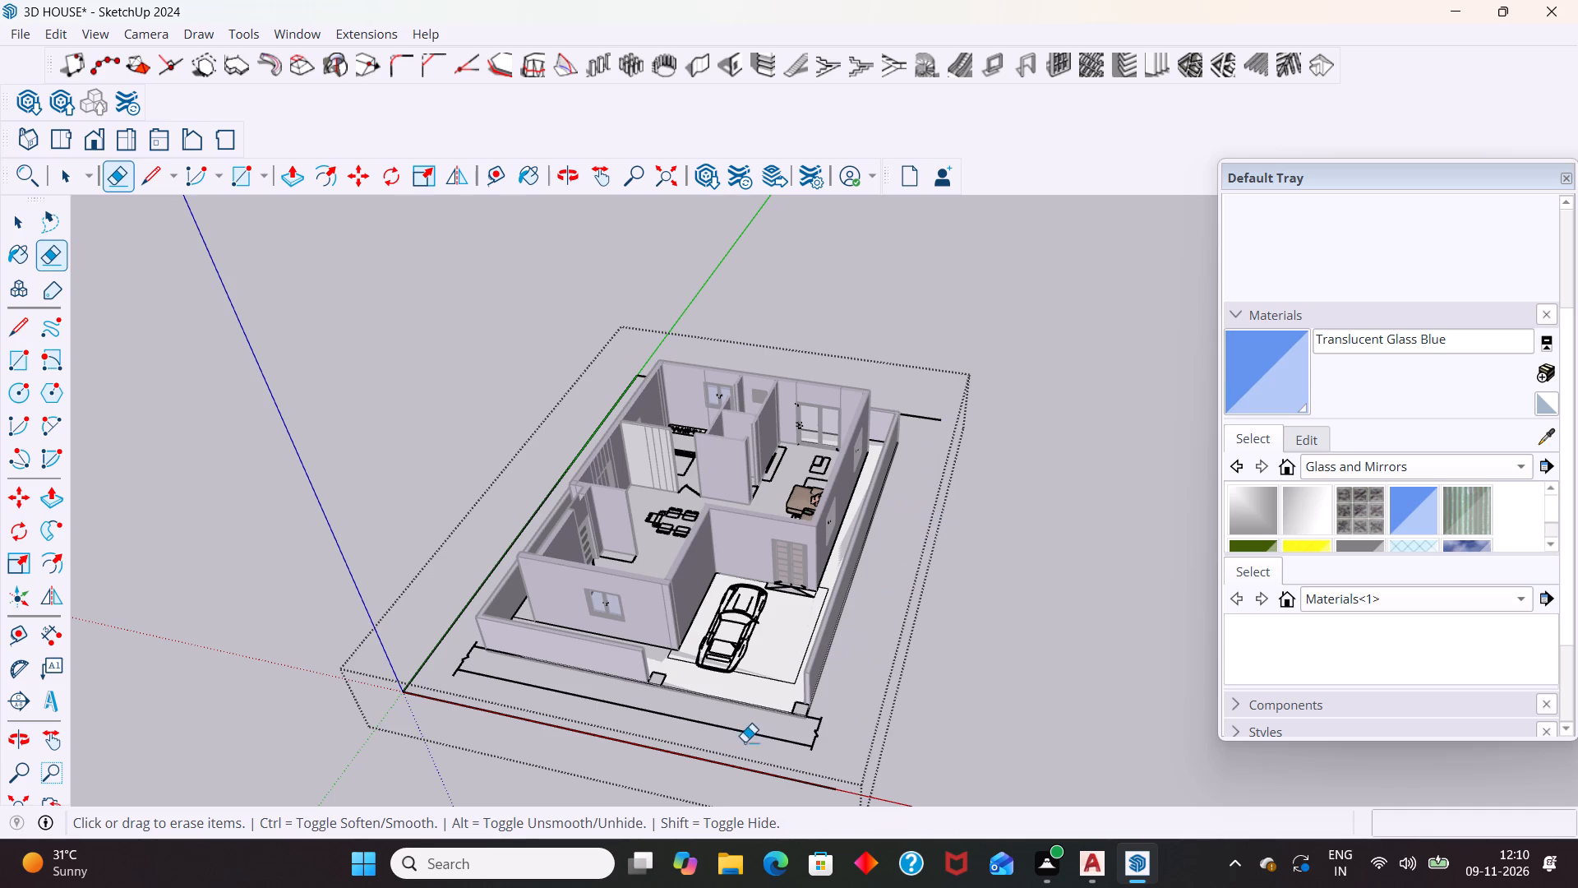
Erase the front and opposite side boundary lines, the front dimension line with its end marks, and the stray line at the front wall's base.
{"action": "left_click_drag", "start_coordinate": [836, 749], "coordinate": [725, 802]}
{"action": "left_click_drag", "start_coordinate": [819, 712], "coordinate": [813, 746]}
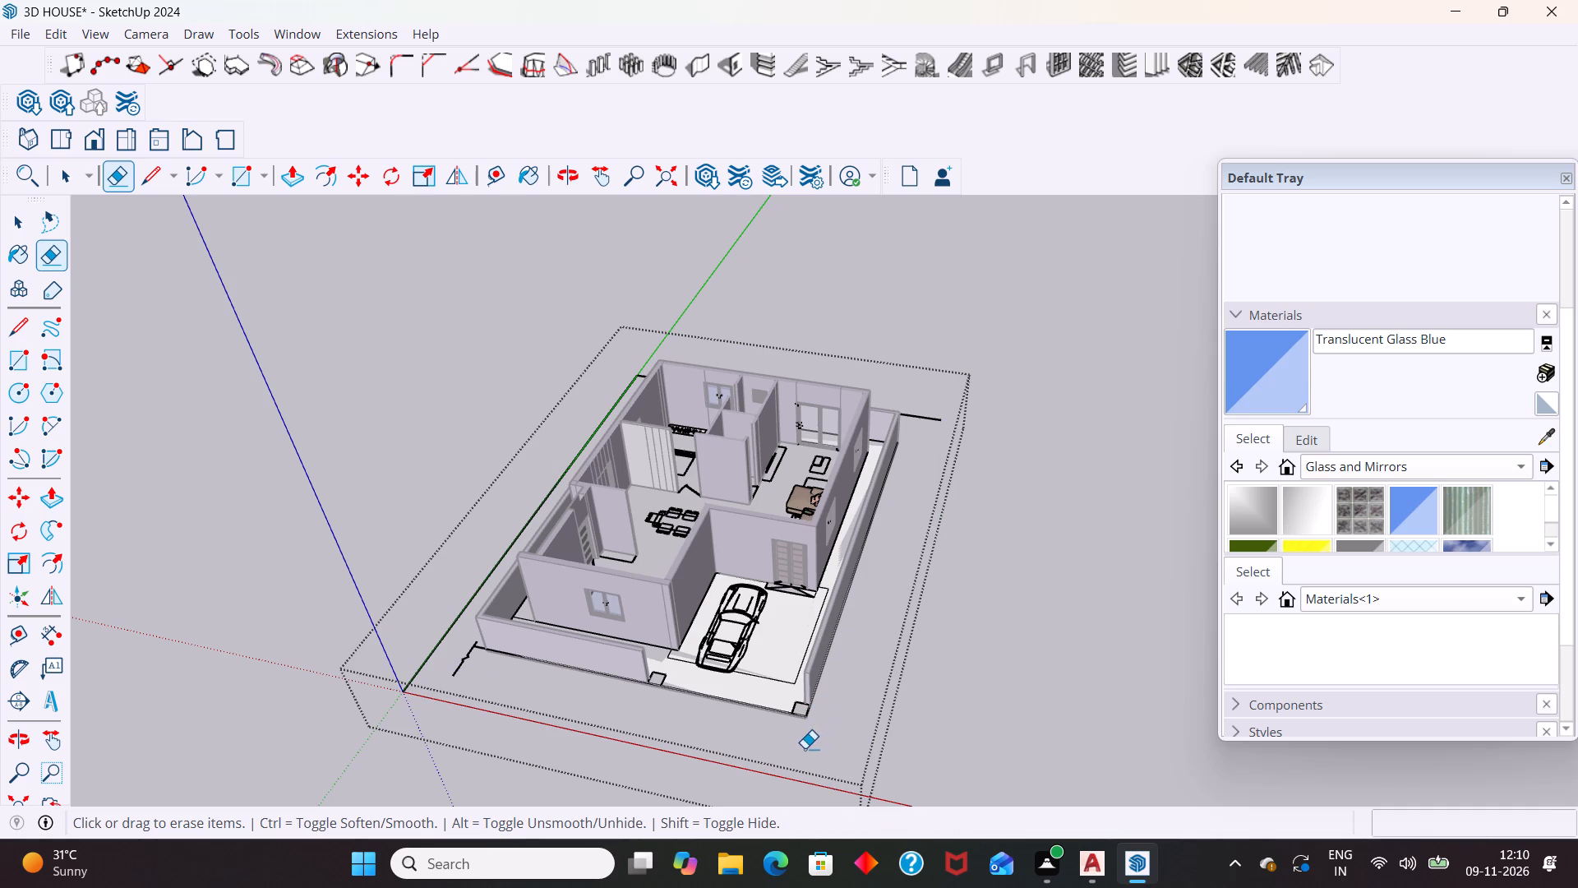
{"action": "left_click_drag", "start_coordinate": [459, 681], "coordinate": [481, 667]}
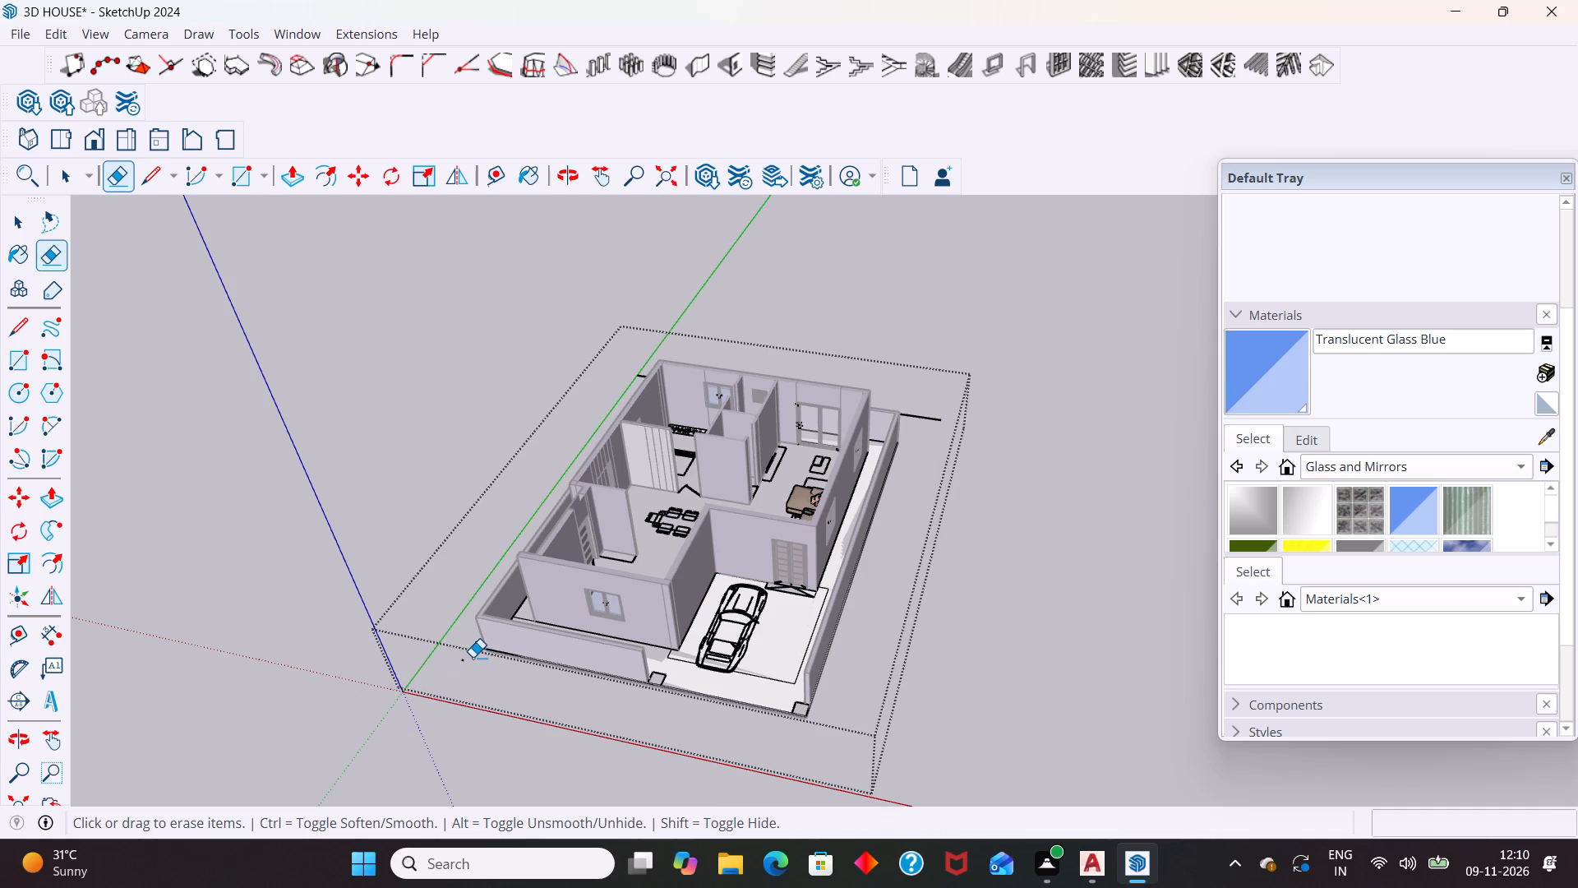
{"action": "left_click_drag", "start_coordinate": [462, 649], "coordinate": [459, 690]}
{"action": "scroll", "coordinate": [466, 682], "scroll_direction": "up", "scroll_amount": 16}
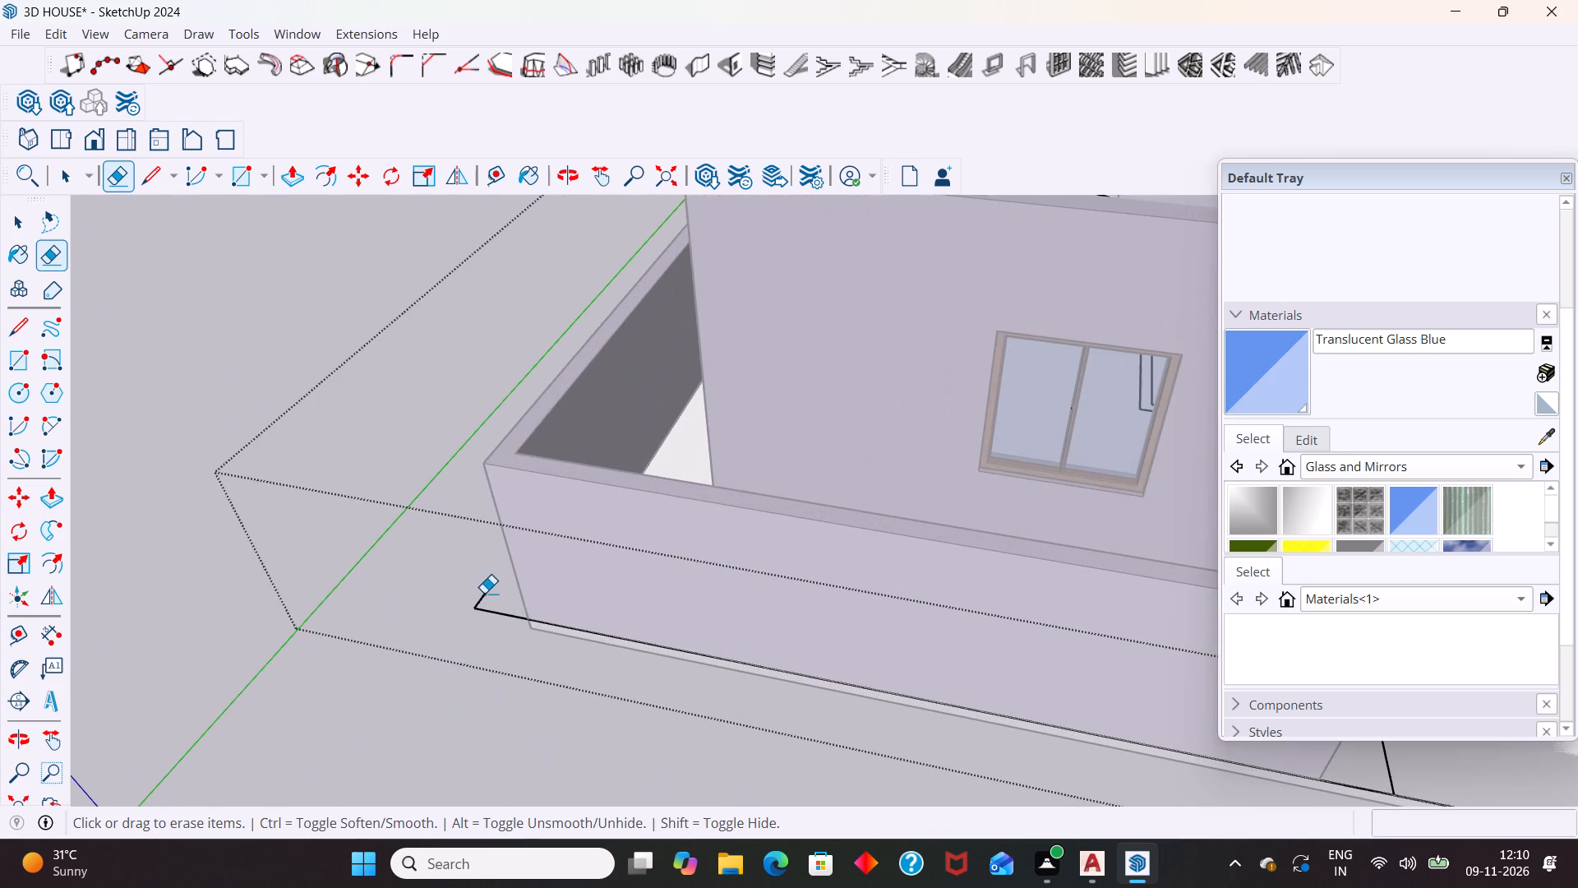
{"action": "left_click_drag", "start_coordinate": [485, 595], "coordinate": [487, 659]}
{"action": "scroll", "coordinate": [569, 646], "scroll_direction": "up", "scroll_amount": 10}
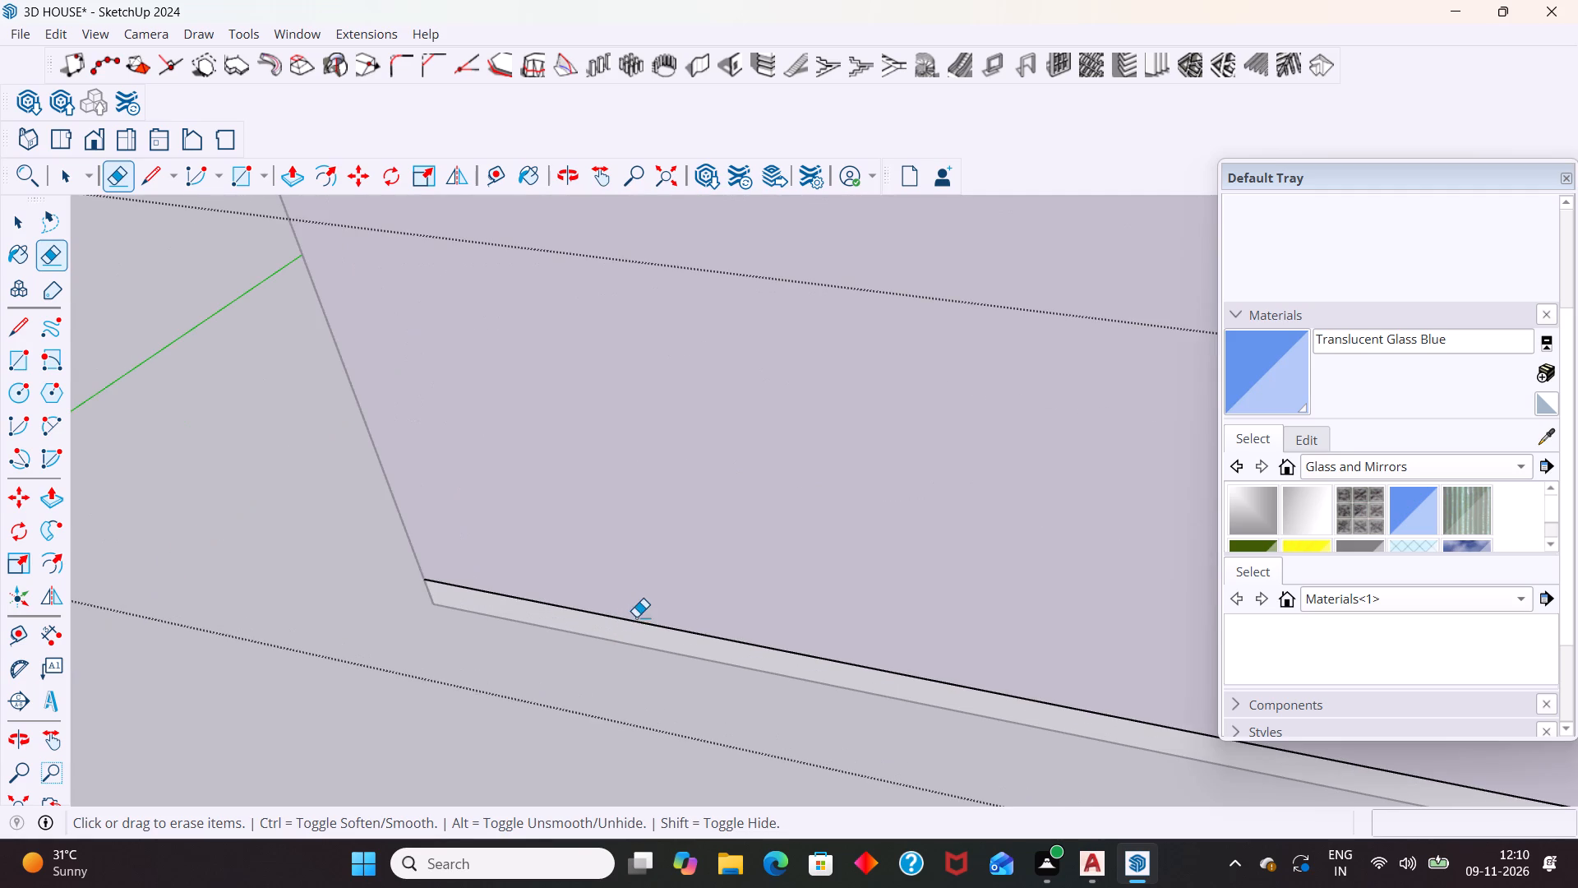
{"action": "left_click_drag", "start_coordinate": [637, 617], "coordinate": [640, 631]}
Erase the remaining plot boundary line behind the house and close the house group.
{"action": "scroll", "coordinate": [366, 662], "scroll_direction": "down", "scroll_amount": 20}
{"action": "scroll", "coordinate": [366, 662], "scroll_direction": "down", "scroll_amount": 1}
{"action": "scroll", "coordinate": [295, 622], "scroll_direction": "down", "scroll_amount": 3}
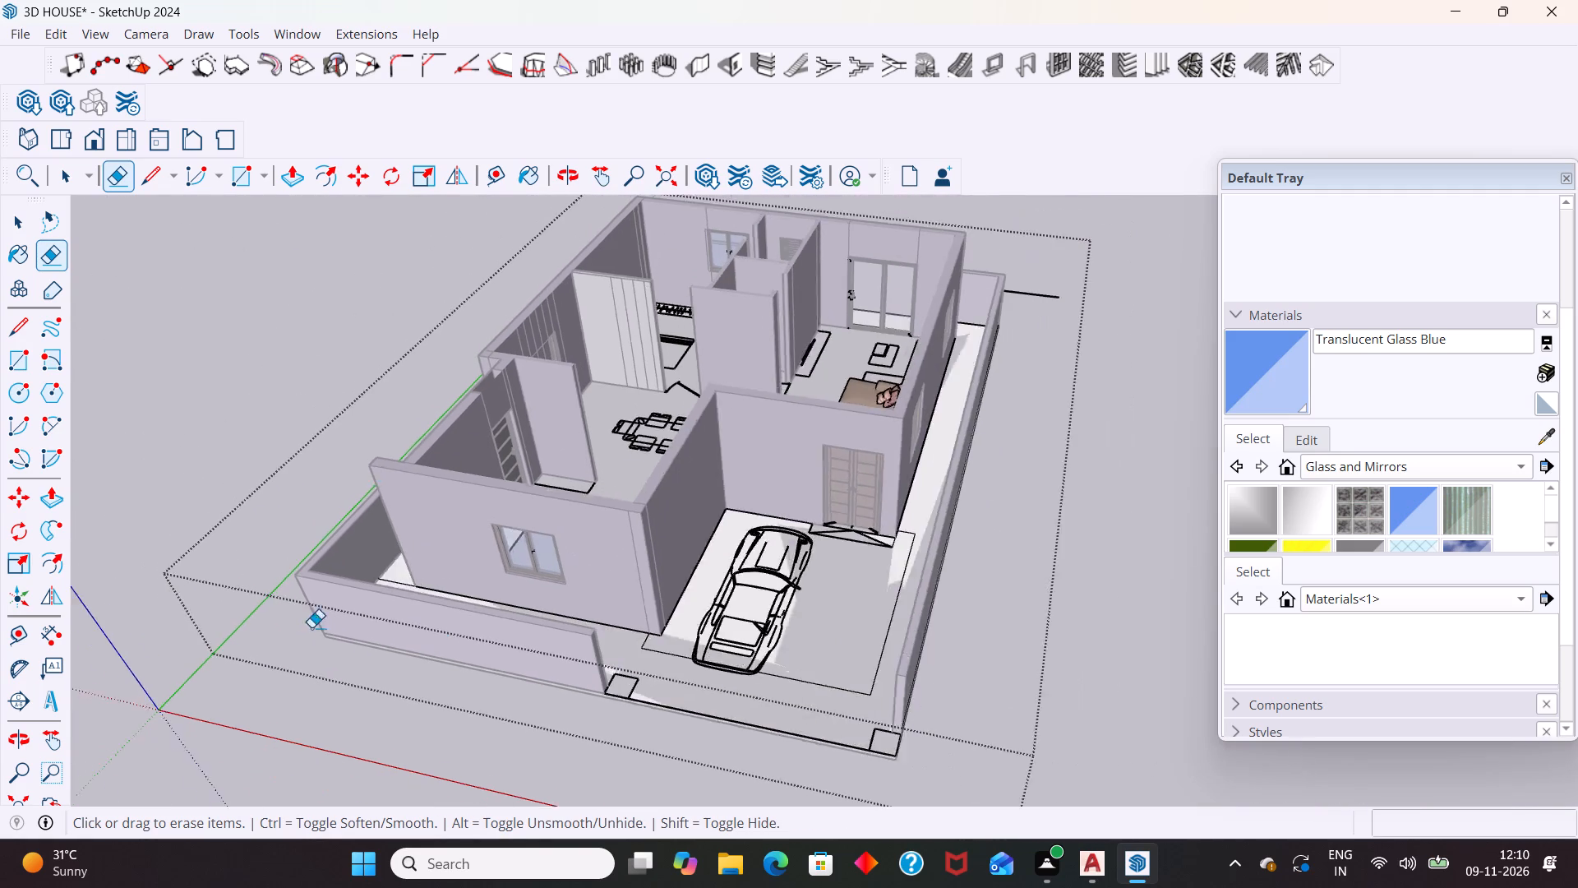
{"action": "scroll", "coordinate": [311, 627], "scroll_direction": "down", "scroll_amount": 1}
{"action": "middle_click_drag", "start_coordinate": [806, 622], "coordinate": [307, 706]}
{"action": "scroll", "coordinate": [806, 622], "scroll_direction": "up", "scroll_amount": 1}
{"action": "scroll", "coordinate": [658, 558], "scroll_direction": "down", "scroll_amount": 7}
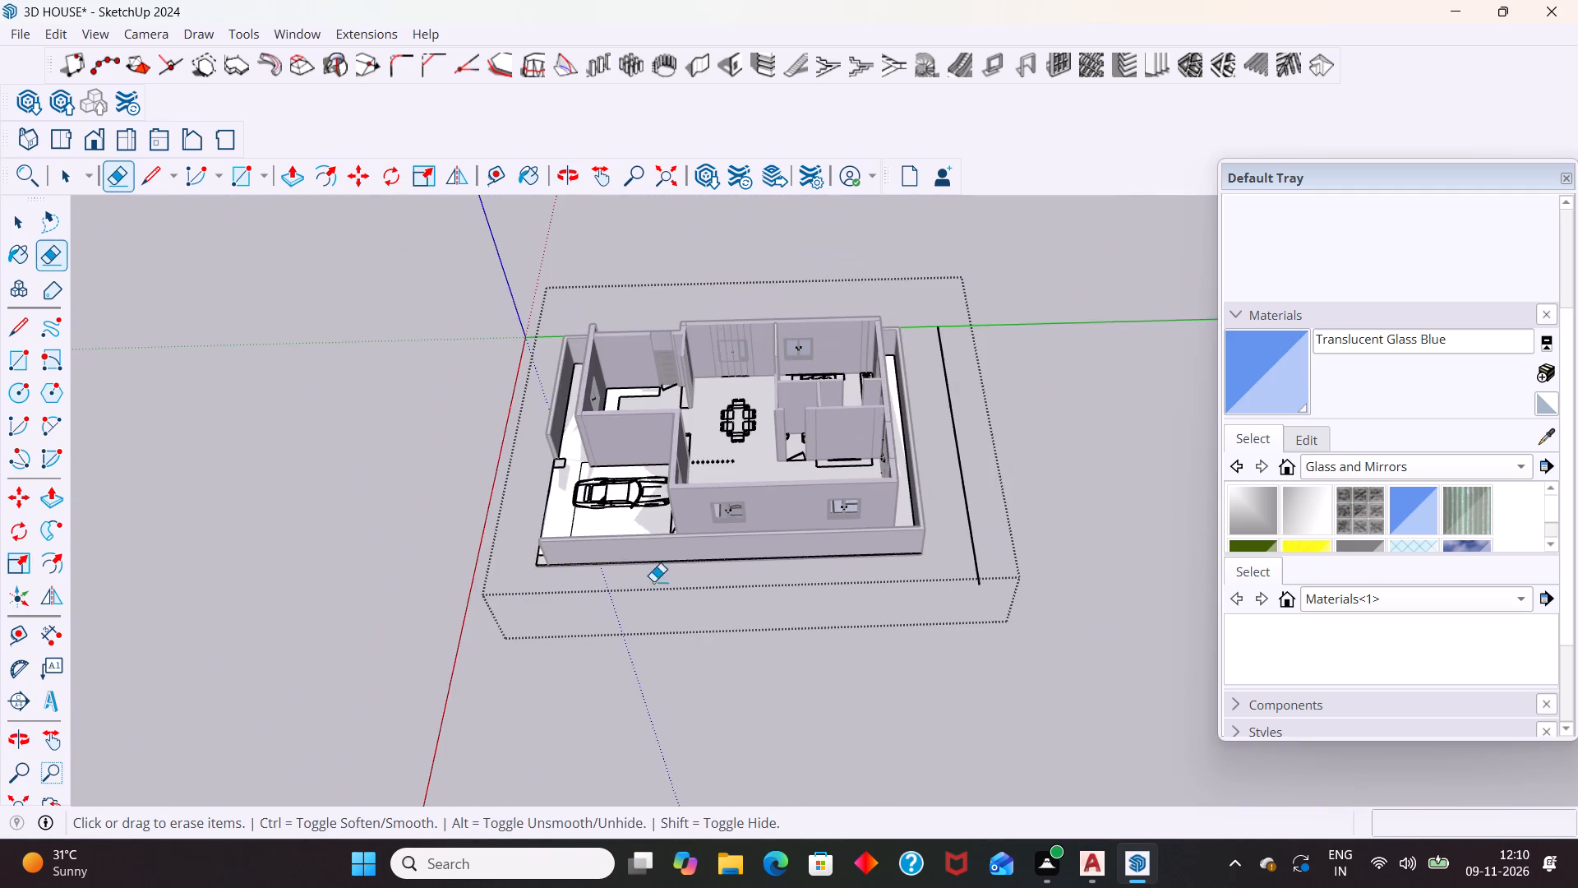
{"action": "middle_click_drag", "start_coordinate": [934, 563], "coordinate": [808, 595]}
{"action": "left_click_drag", "start_coordinate": [964, 542], "coordinate": [1052, 567]}
{"action": "left_click_drag", "start_coordinate": [945, 499], "coordinate": [985, 517]}
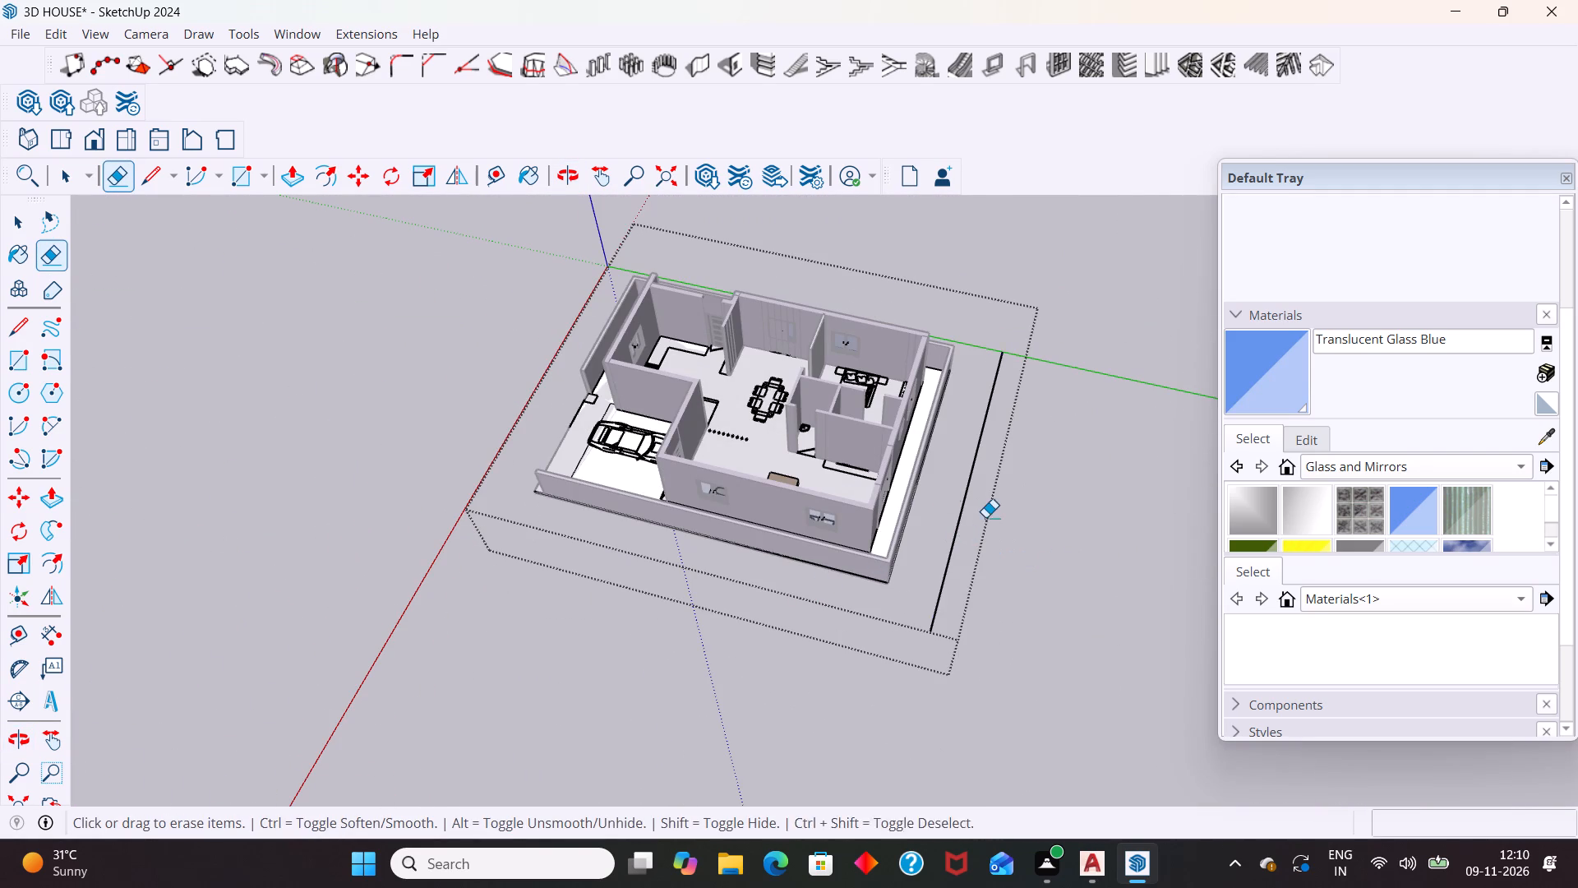
{"action": "left_click_drag", "start_coordinate": [985, 517], "coordinate": [990, 519]}
{"action": "key", "text": "space"}
{"action": "left_click", "coordinate": [1004, 549]}
Unhide all hidden geometry to restore the roof slab over the house.
{"action": "middle_click_drag", "start_coordinate": [593, 663], "coordinate": [922, 572]}
{"action": "middle_click_drag", "start_coordinate": [654, 637], "coordinate": [655, 637]}
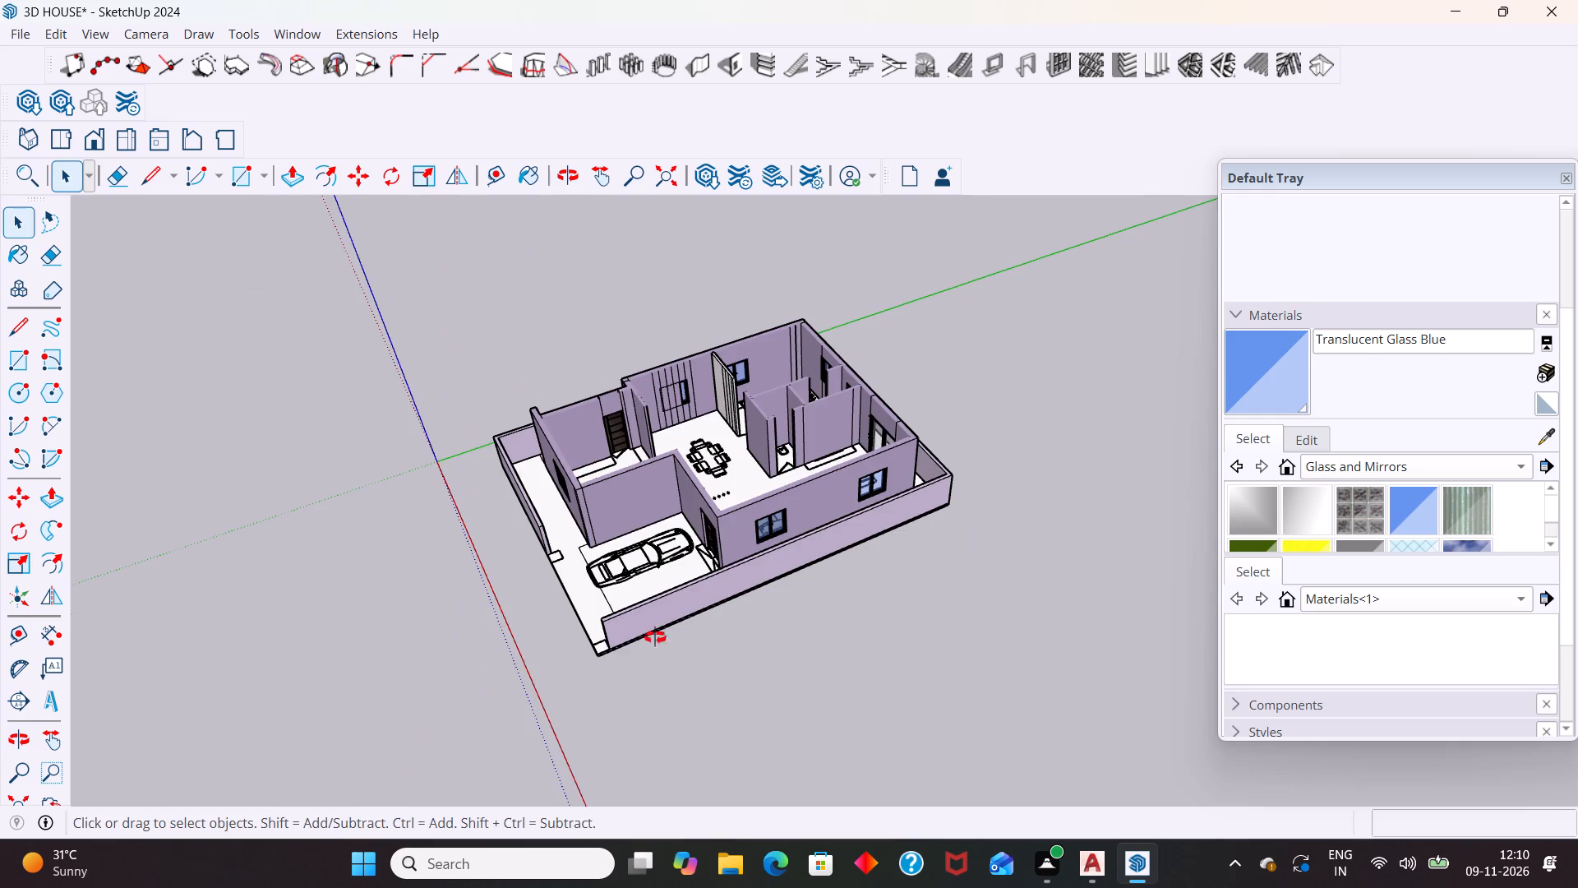
{"action": "middle_click_drag", "start_coordinate": [655, 637], "coordinate": [975, 505]}
{"action": "middle_click_drag", "start_coordinate": [659, 622], "coordinate": [704, 629]}
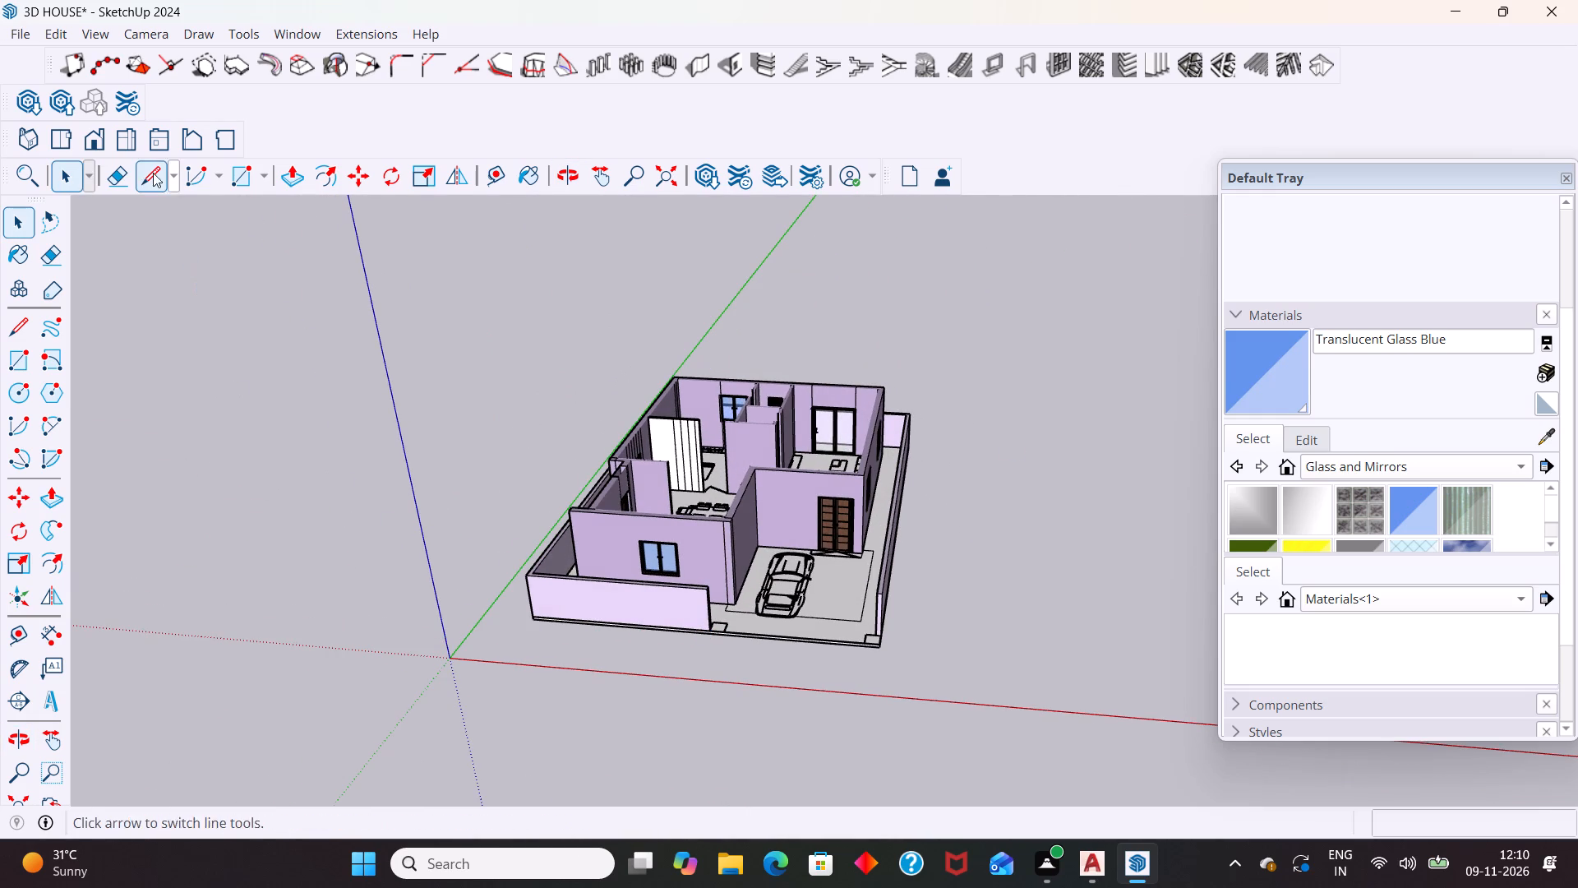
{"action": "left_click", "coordinate": [46, 29]}
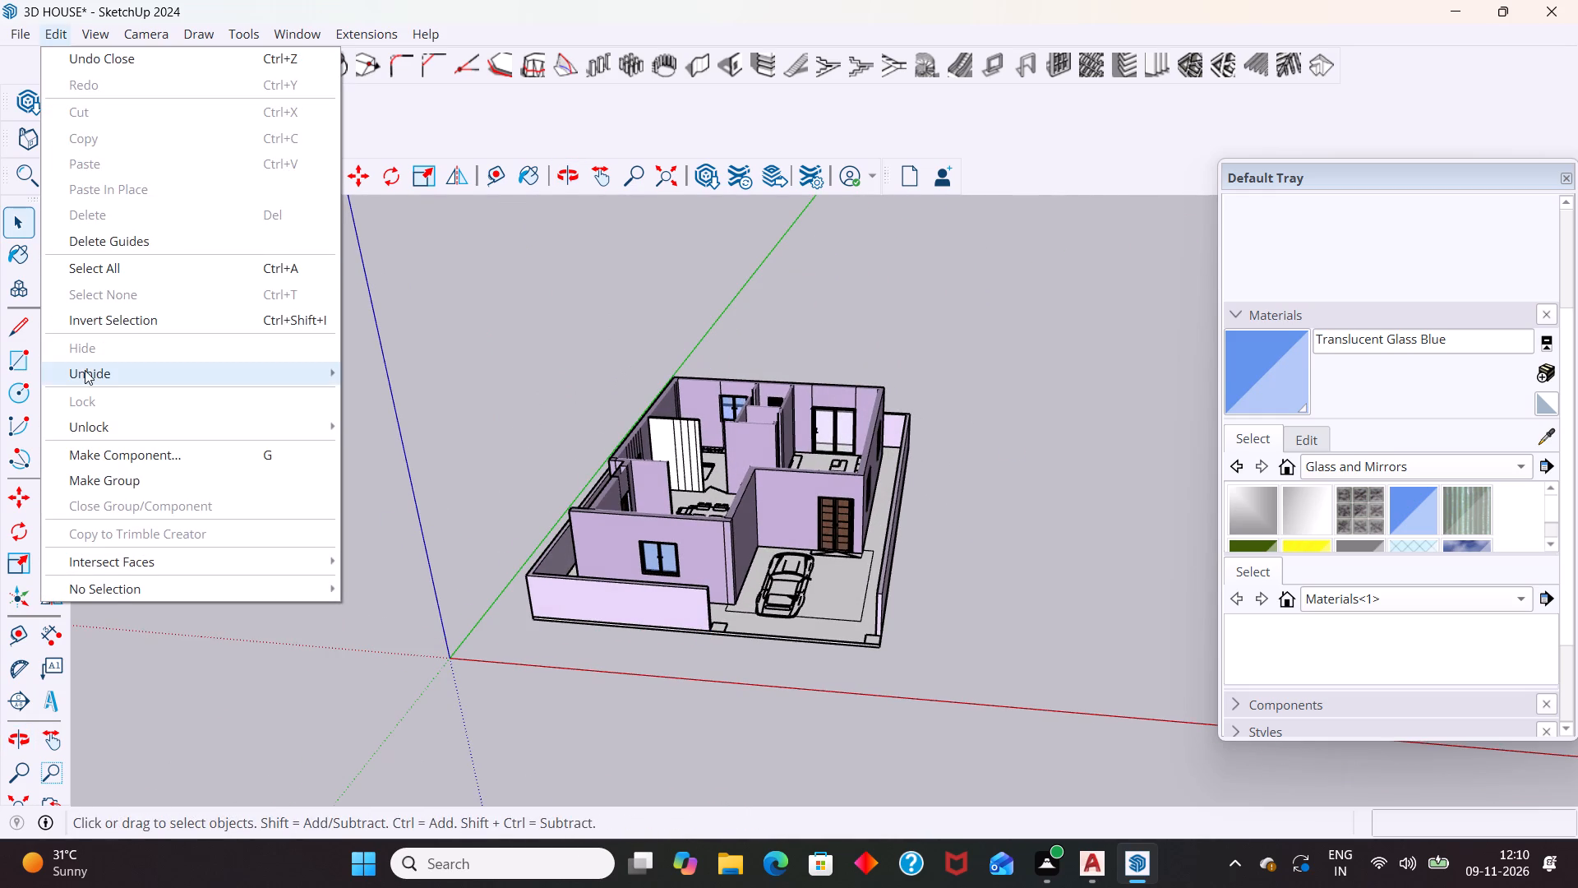
{"action": "left_click", "coordinate": [85, 370]}
{"action": "left_click", "coordinate": [373, 419]}
{"action": "left_click", "coordinate": [1015, 483]}
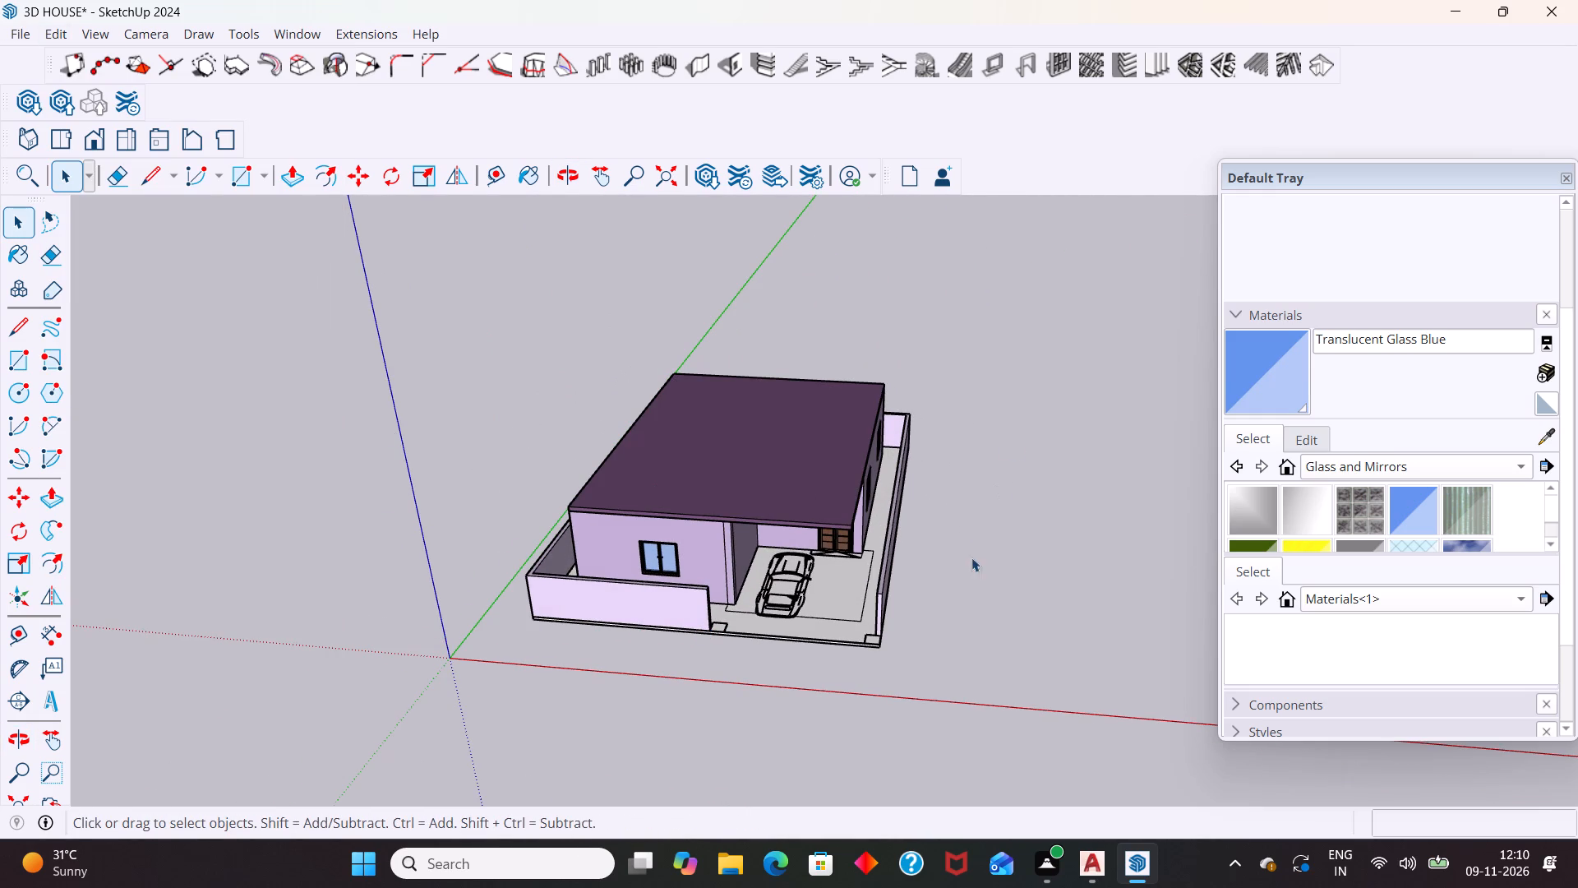
Frame the whole house in perspective from its front corner beside the car parking, and save the model.
{"action": "middle_click_drag", "start_coordinate": [995, 605], "coordinate": [842, 496]}
{"action": "middle_click_drag", "start_coordinate": [724, 594], "coordinate": [709, 604]}
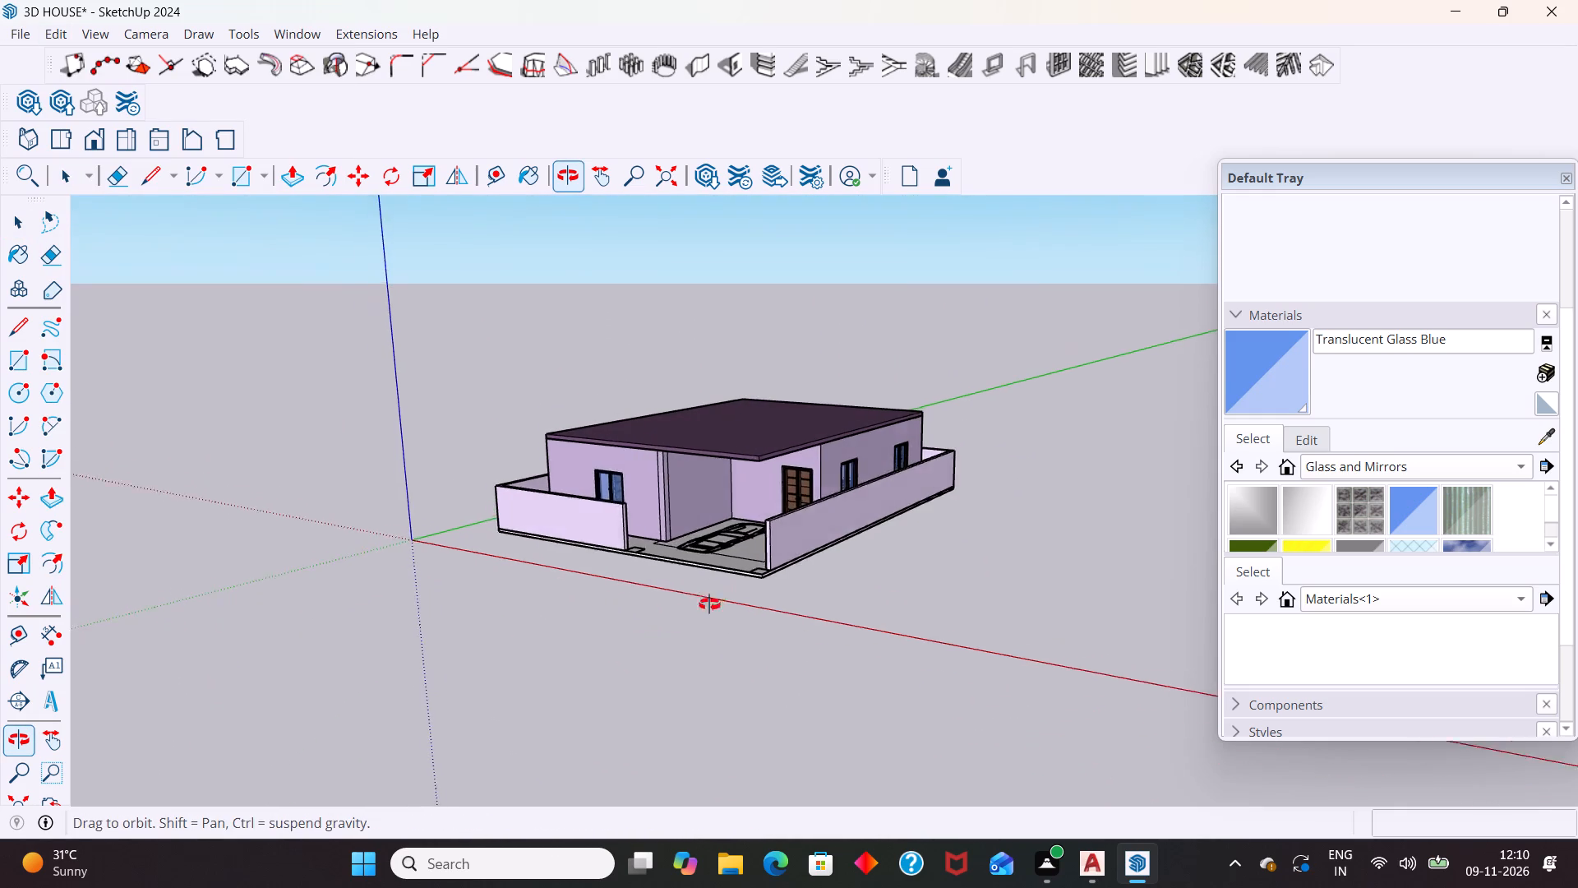
{"action": "middle_click_drag", "start_coordinate": [709, 604], "coordinate": [616, 638]}
{"action": "scroll", "coordinate": [748, 634], "scroll_direction": "up", "scroll_amount": 2}
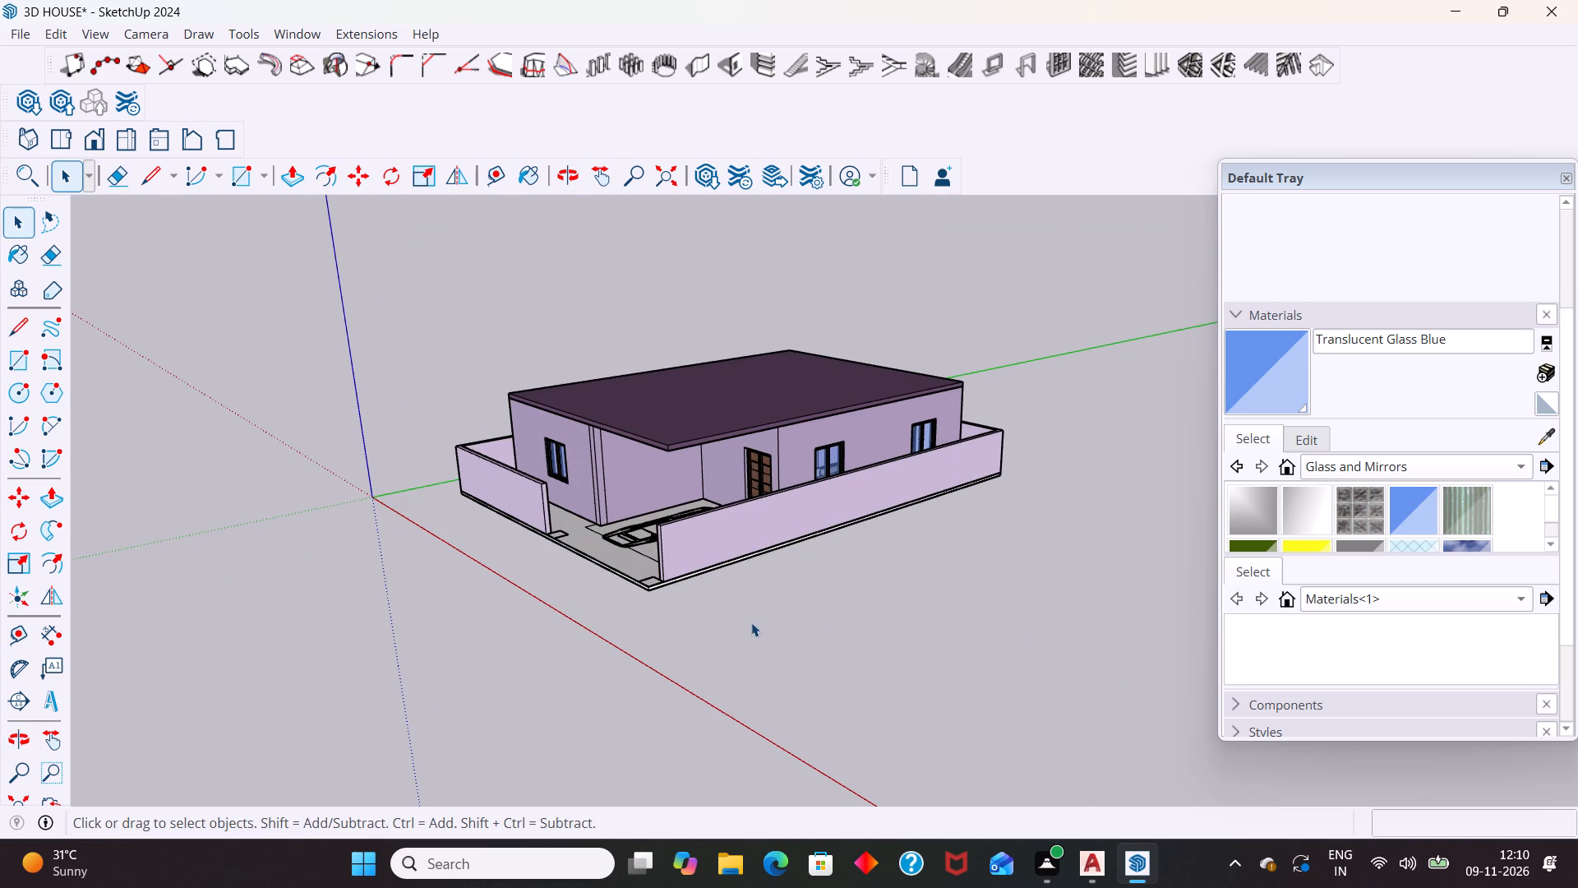
{"action": "key", "text": "ctrl+s"}
Export the current corner view of the house as a 2D graphic.
{"action": "left_click", "coordinate": [22, 29]}
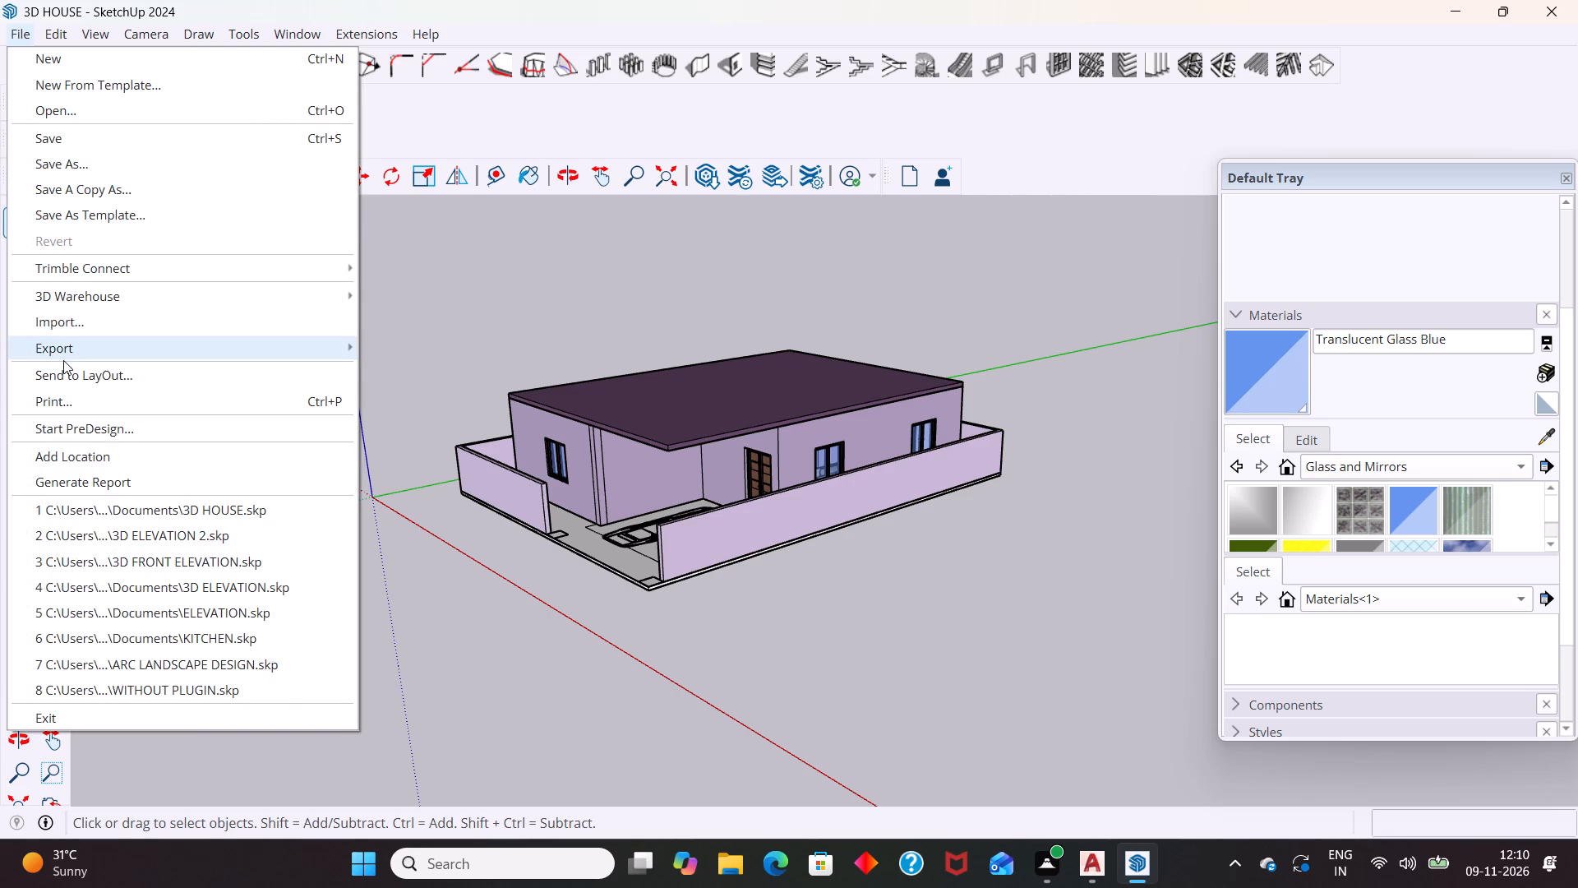
{"action": "left_click", "coordinate": [69, 350]}
{"action": "left_click", "coordinate": [413, 377]}
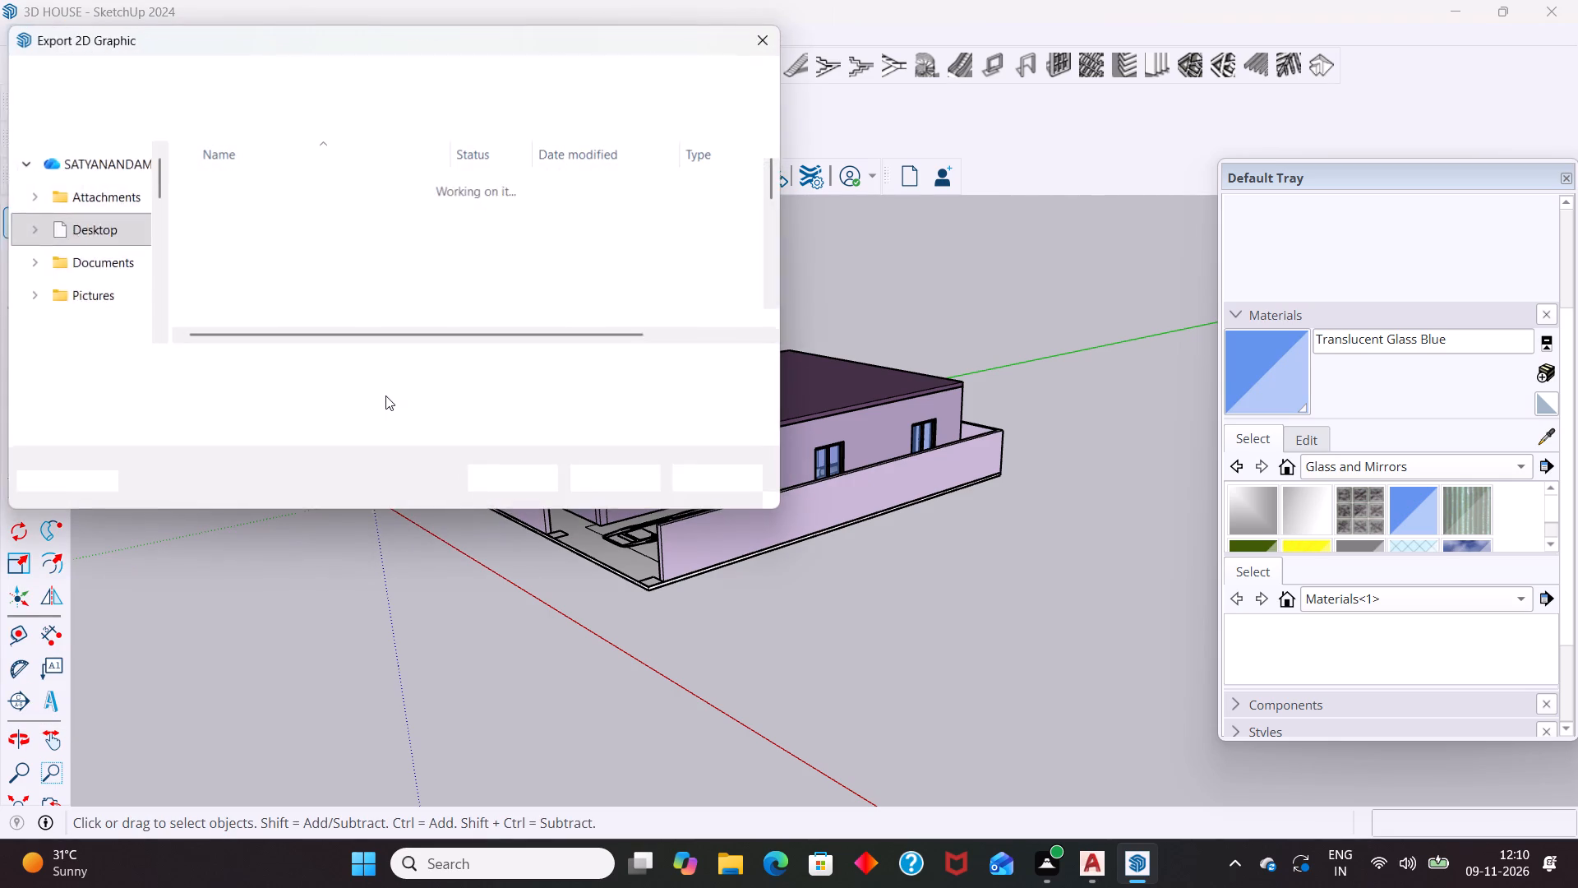
{"action": "left_click", "coordinate": [621, 472]}
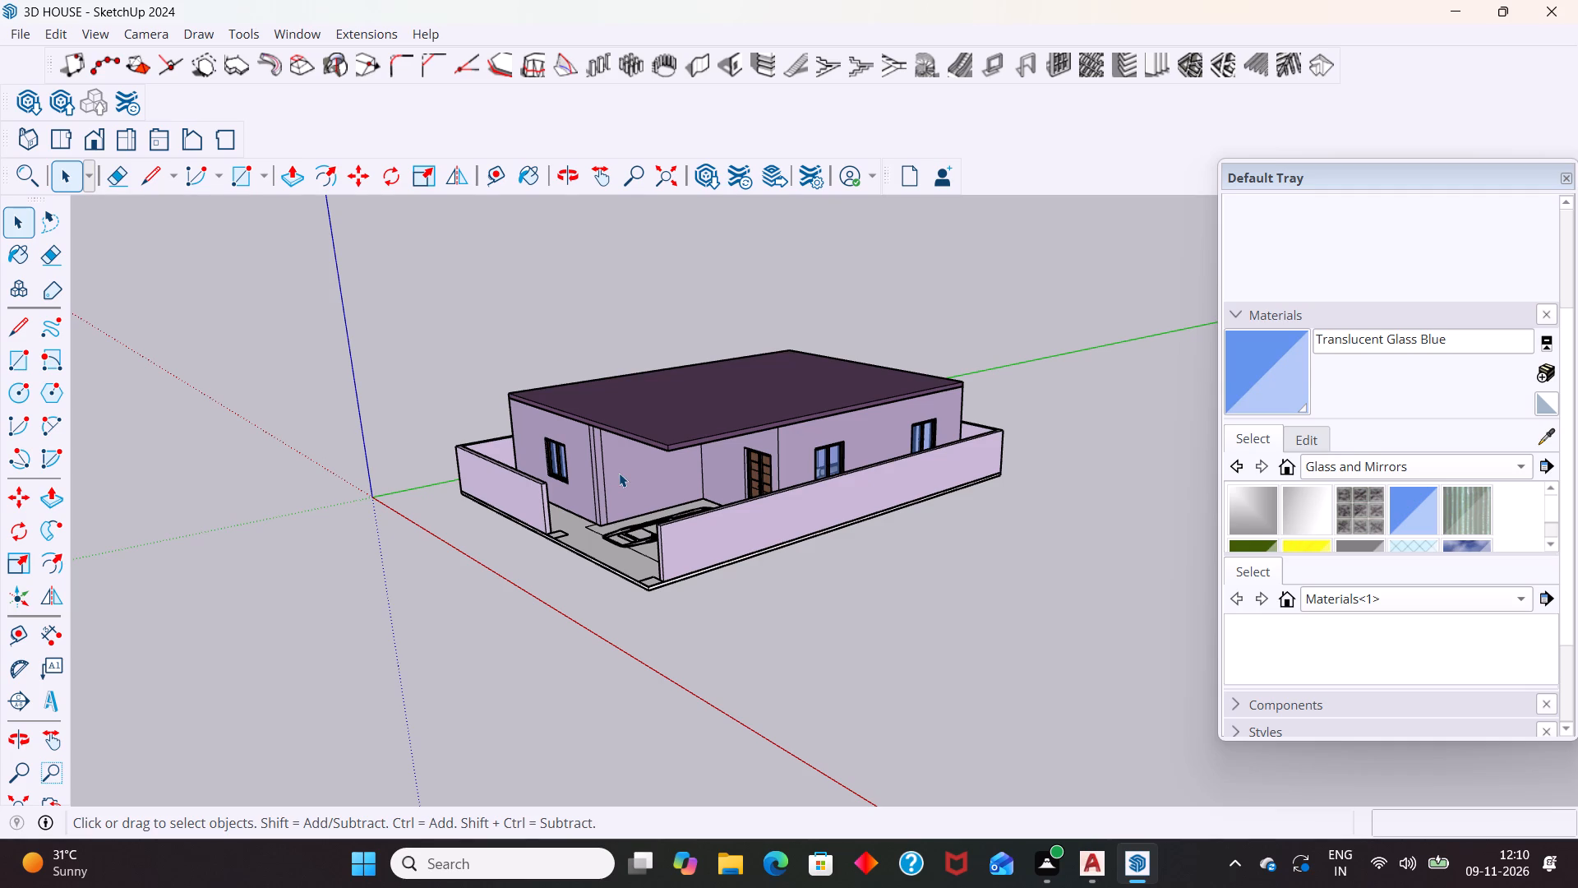
Close the Default Tray to clear the modelling area.
{"action": "left_click", "coordinate": [1566, 180]}
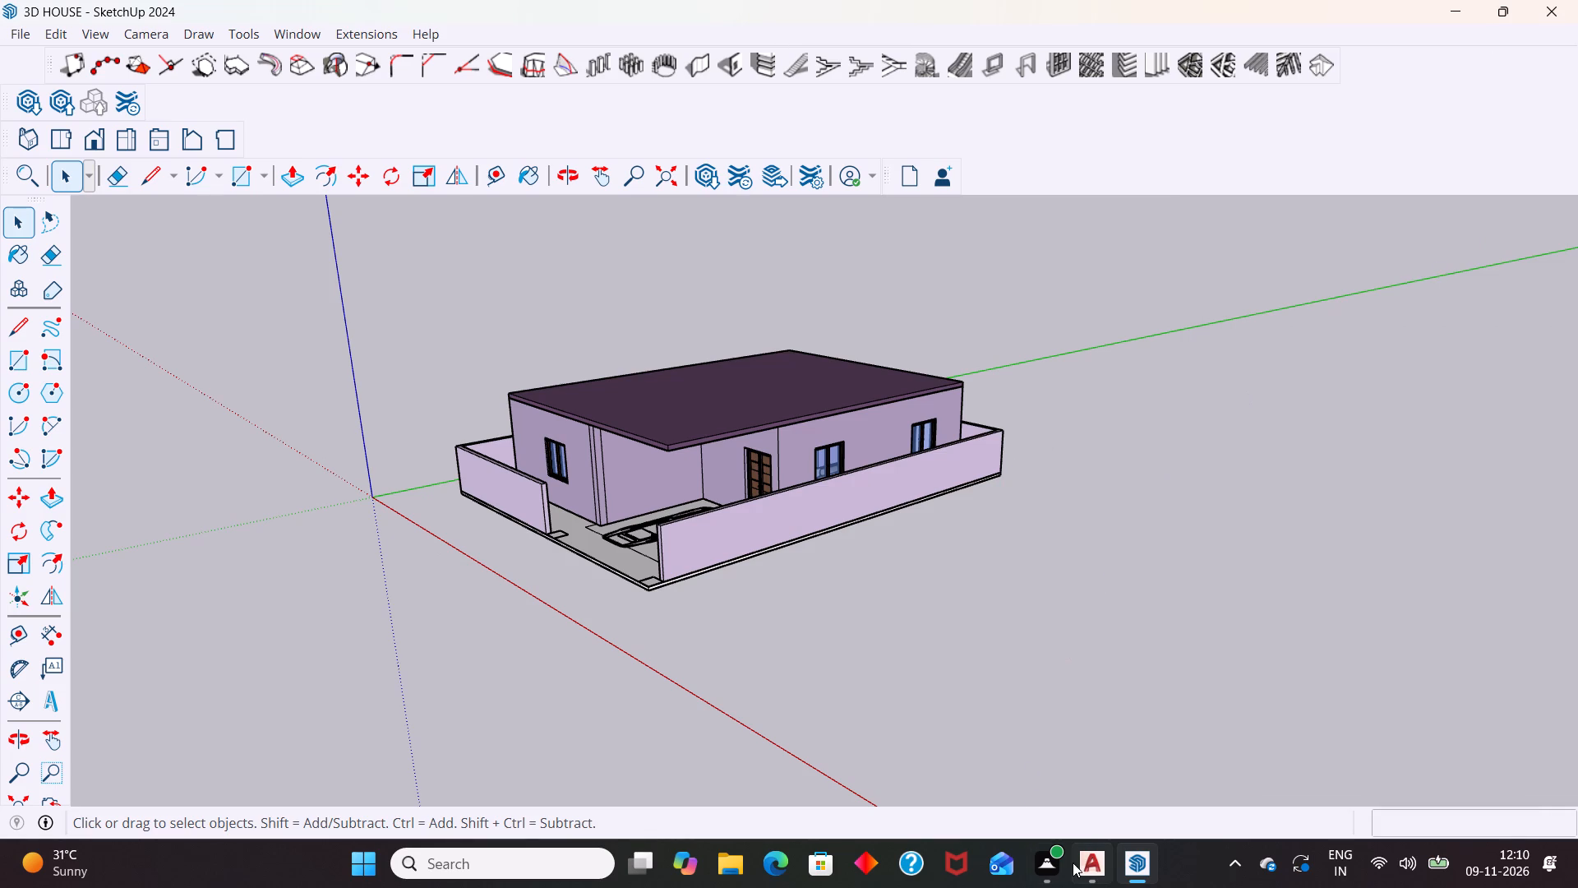
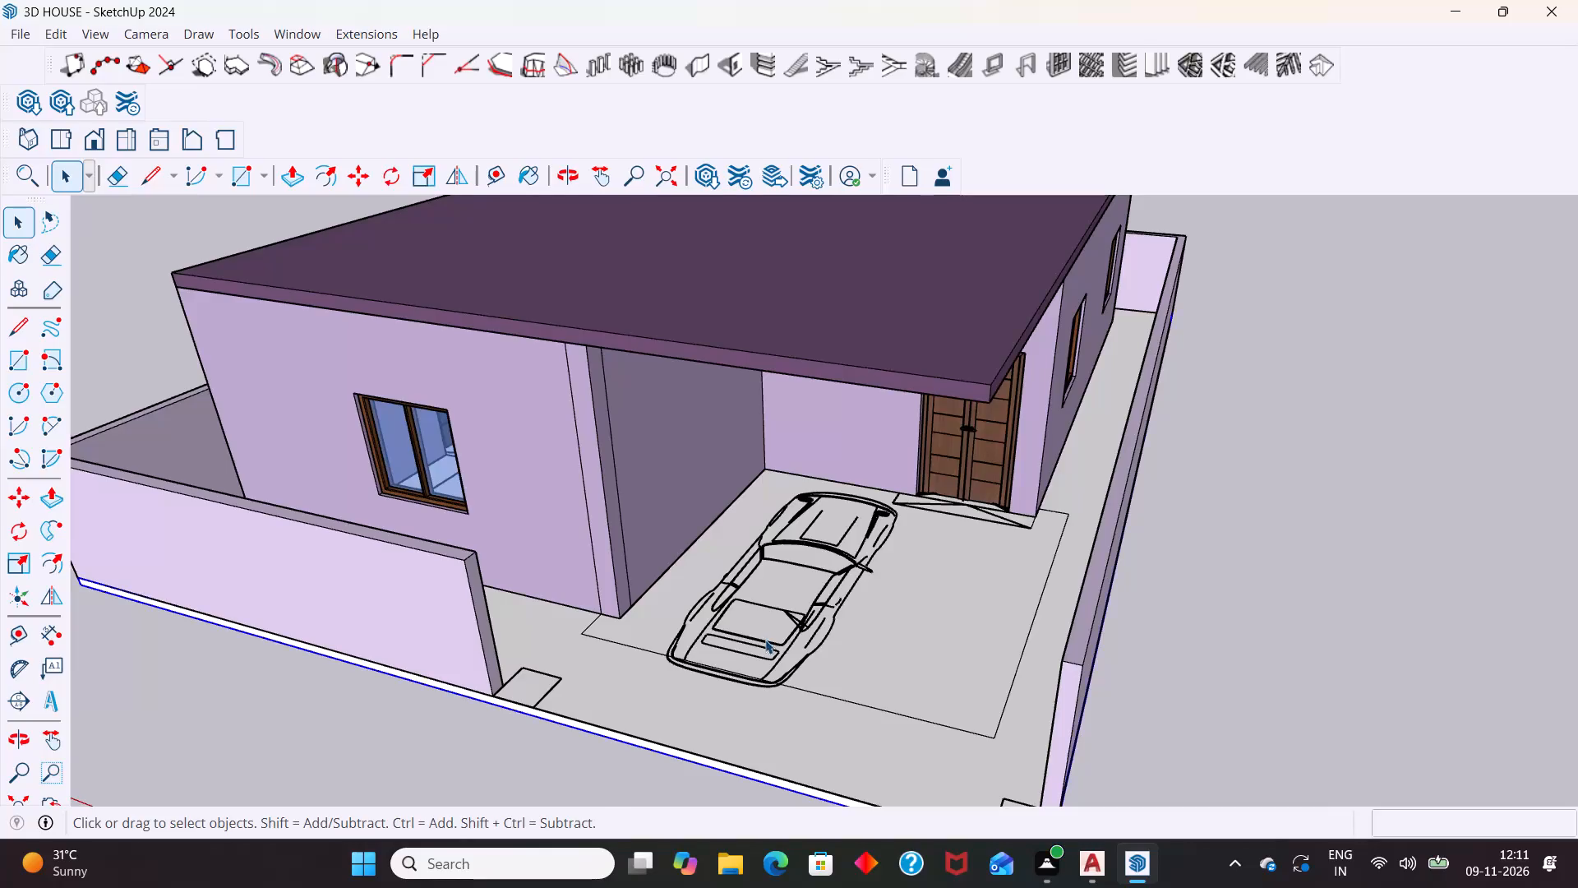
Delete the 2D car symbol from the parking area, inside the floor plan group.
{"action": "left_click", "coordinate": [764, 641]}
{"action": "scroll", "coordinate": [812, 554], "scroll_direction": "down", "scroll_amount": 6}
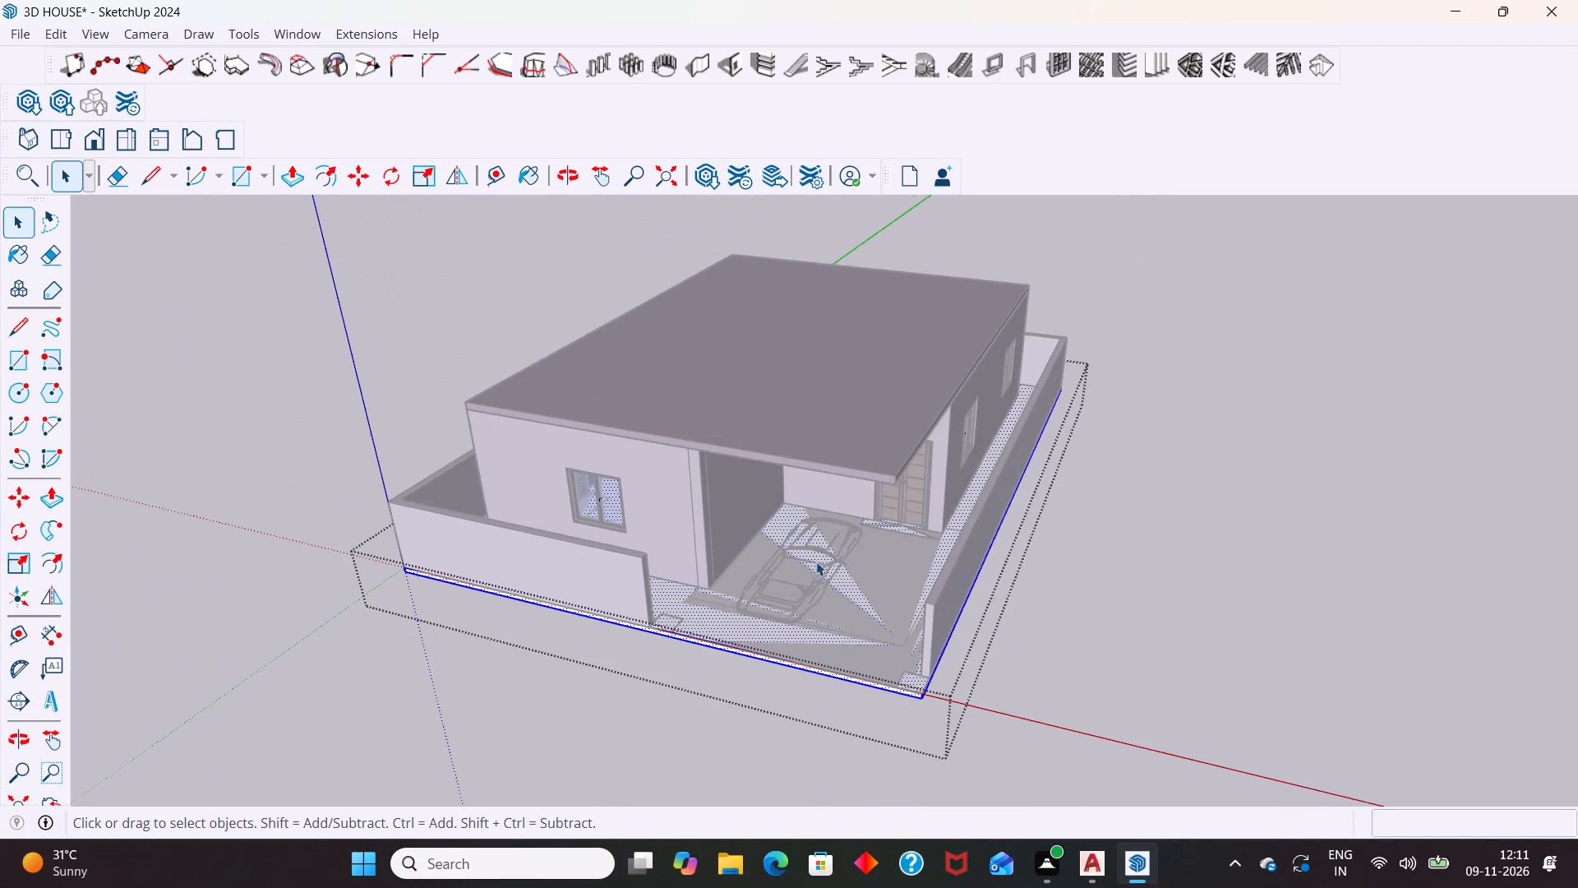
{"action": "middle_click_drag", "start_coordinate": [906, 583], "coordinate": [985, 475]}
{"action": "scroll", "coordinate": [890, 503], "scroll_direction": "up", "scroll_amount": 10}
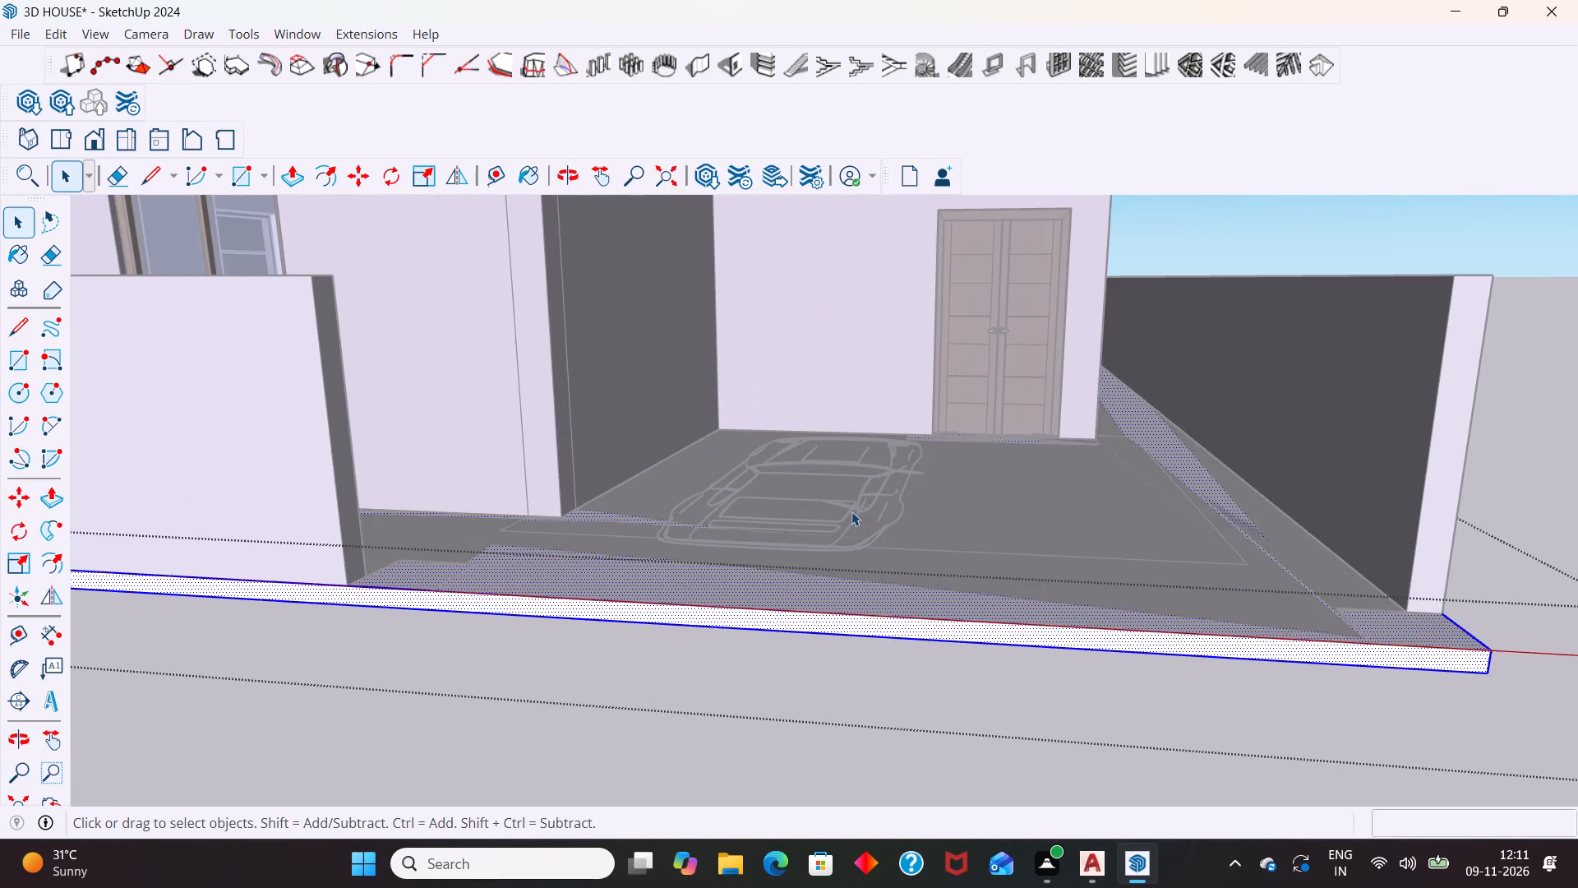
{"action": "double_click", "coordinate": [851, 512]}
{"action": "left_click", "coordinate": [851, 512]}
{"action": "middle_click_drag", "start_coordinate": [827, 561], "coordinate": [826, 598]}
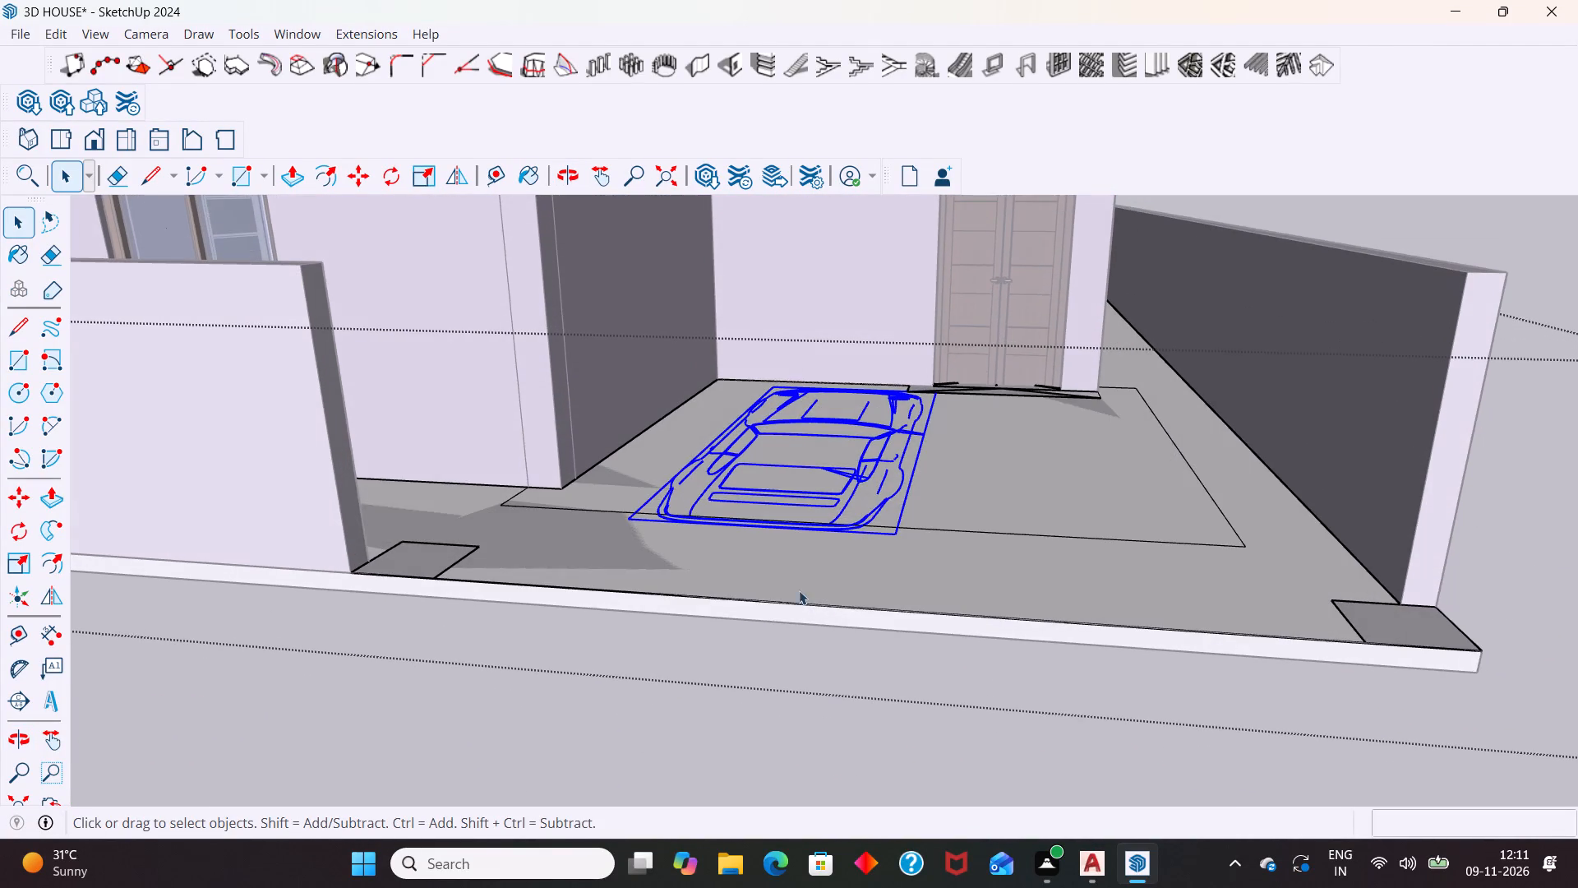
{"action": "scroll", "coordinate": [842, 476], "scroll_direction": "down", "scroll_amount": 6}
{"action": "middle_click_drag", "start_coordinate": [841, 539], "coordinate": [732, 633]}
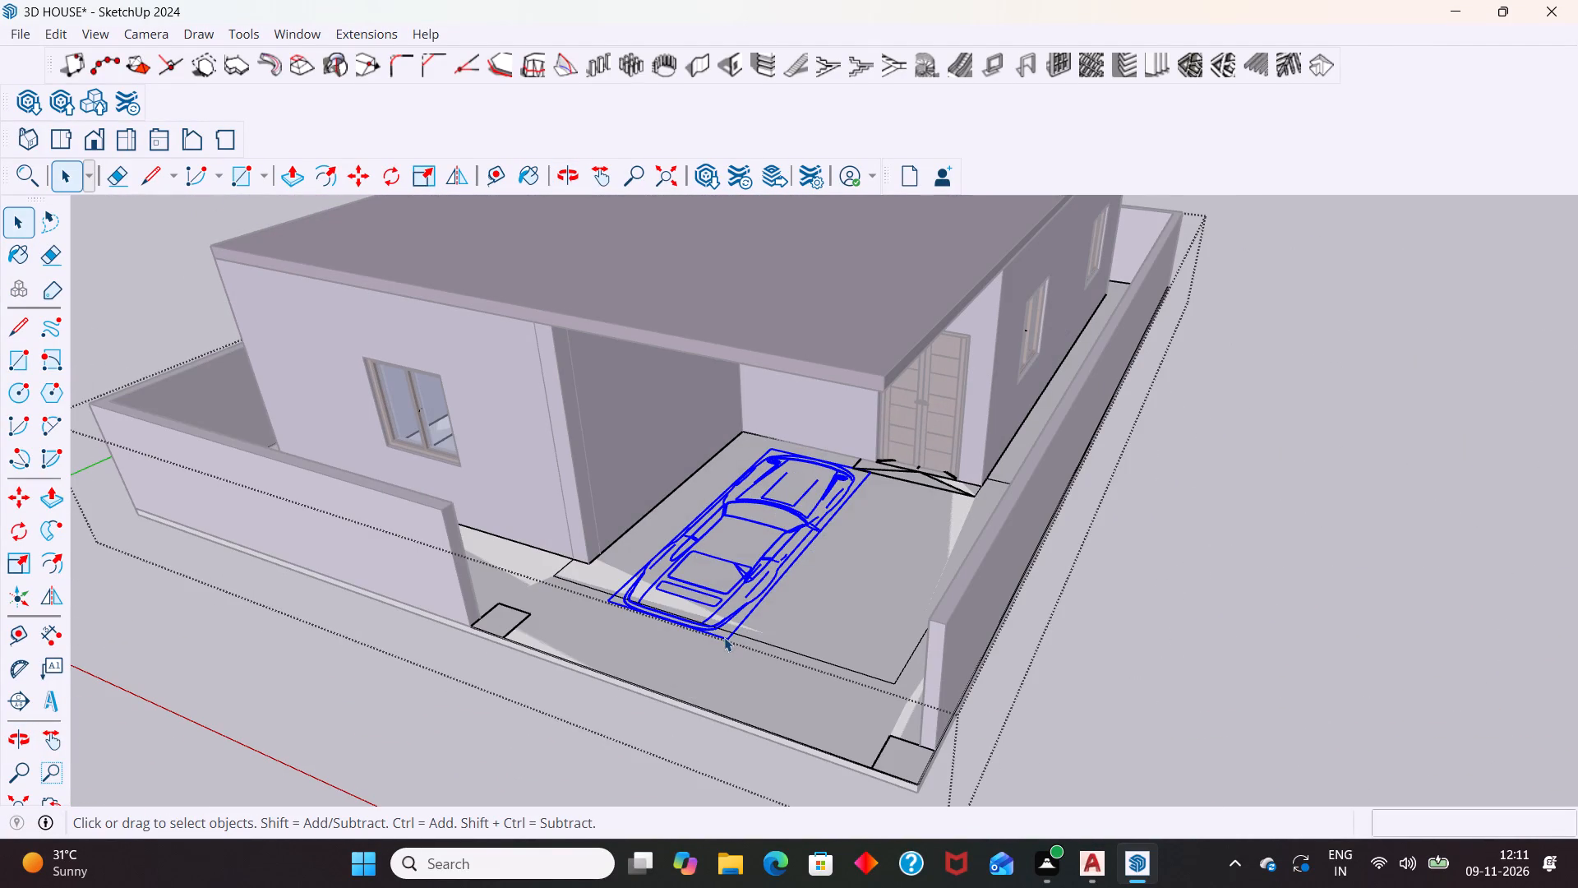
{"action": "key", "text": "Delete"}
Erase the front line and the short side line of the car parking outline.
{"action": "key", "text": "e"}
{"action": "left_click_drag", "start_coordinate": [757, 617], "coordinate": [750, 654]}
{"action": "left_click_drag", "start_coordinate": [548, 563], "coordinate": [568, 578]}
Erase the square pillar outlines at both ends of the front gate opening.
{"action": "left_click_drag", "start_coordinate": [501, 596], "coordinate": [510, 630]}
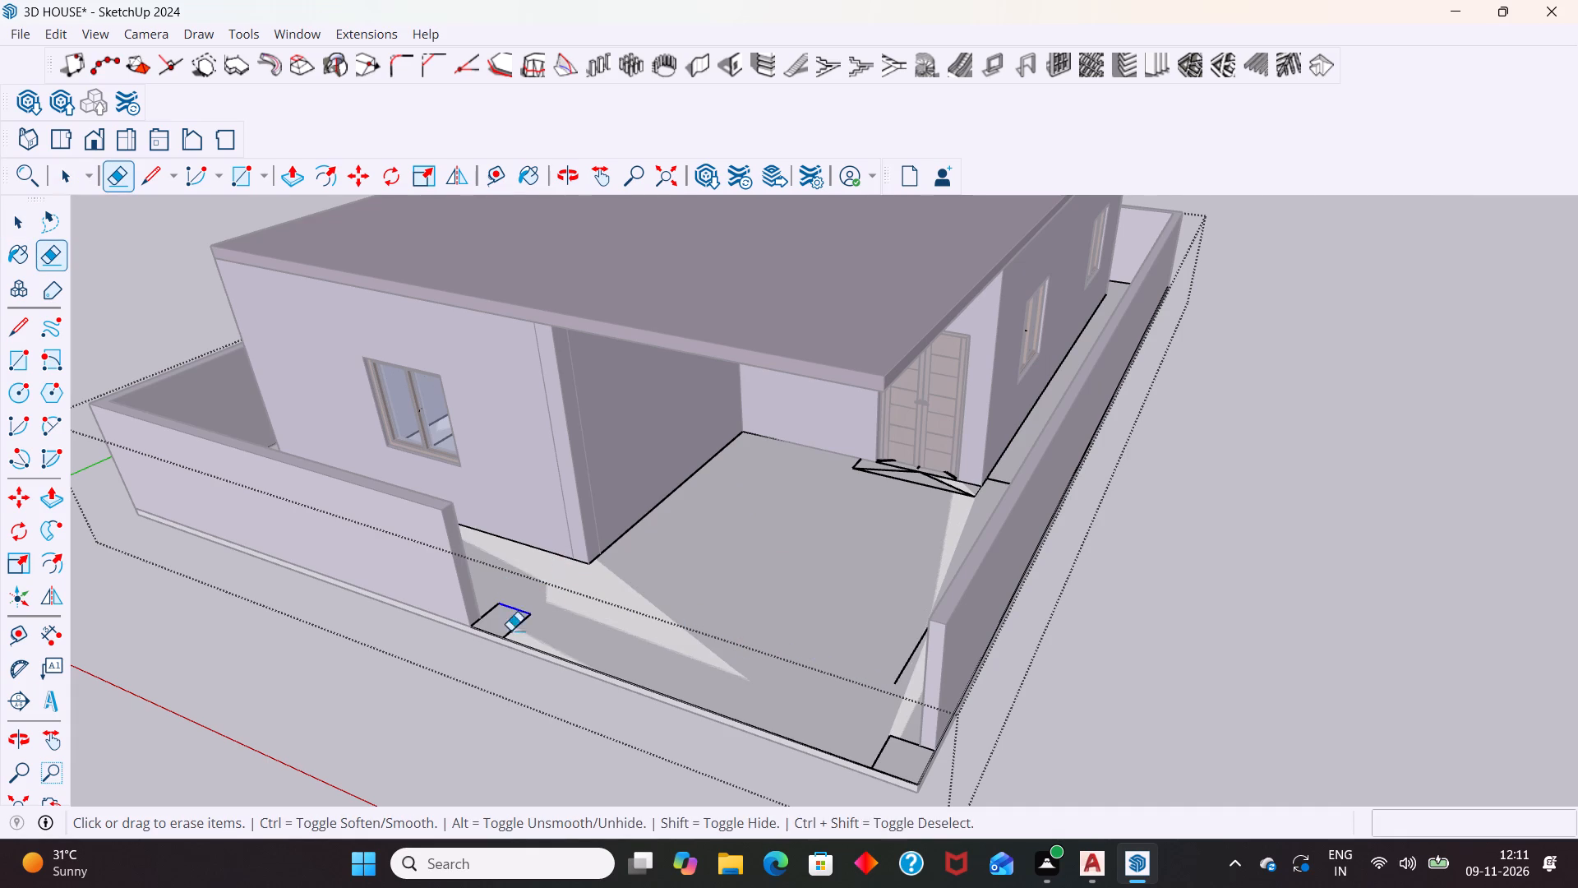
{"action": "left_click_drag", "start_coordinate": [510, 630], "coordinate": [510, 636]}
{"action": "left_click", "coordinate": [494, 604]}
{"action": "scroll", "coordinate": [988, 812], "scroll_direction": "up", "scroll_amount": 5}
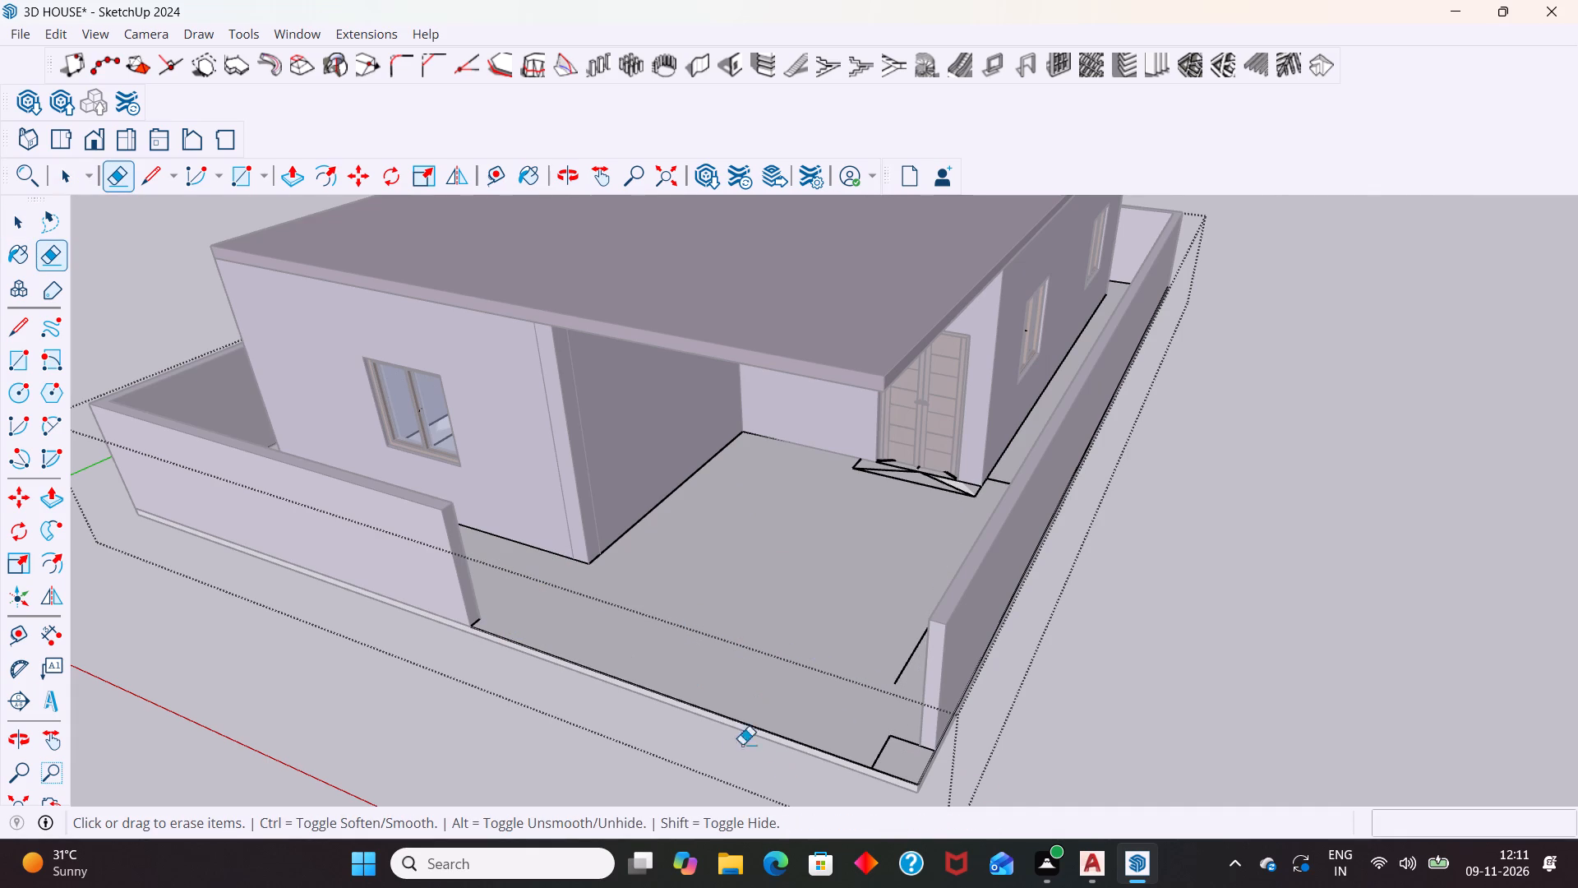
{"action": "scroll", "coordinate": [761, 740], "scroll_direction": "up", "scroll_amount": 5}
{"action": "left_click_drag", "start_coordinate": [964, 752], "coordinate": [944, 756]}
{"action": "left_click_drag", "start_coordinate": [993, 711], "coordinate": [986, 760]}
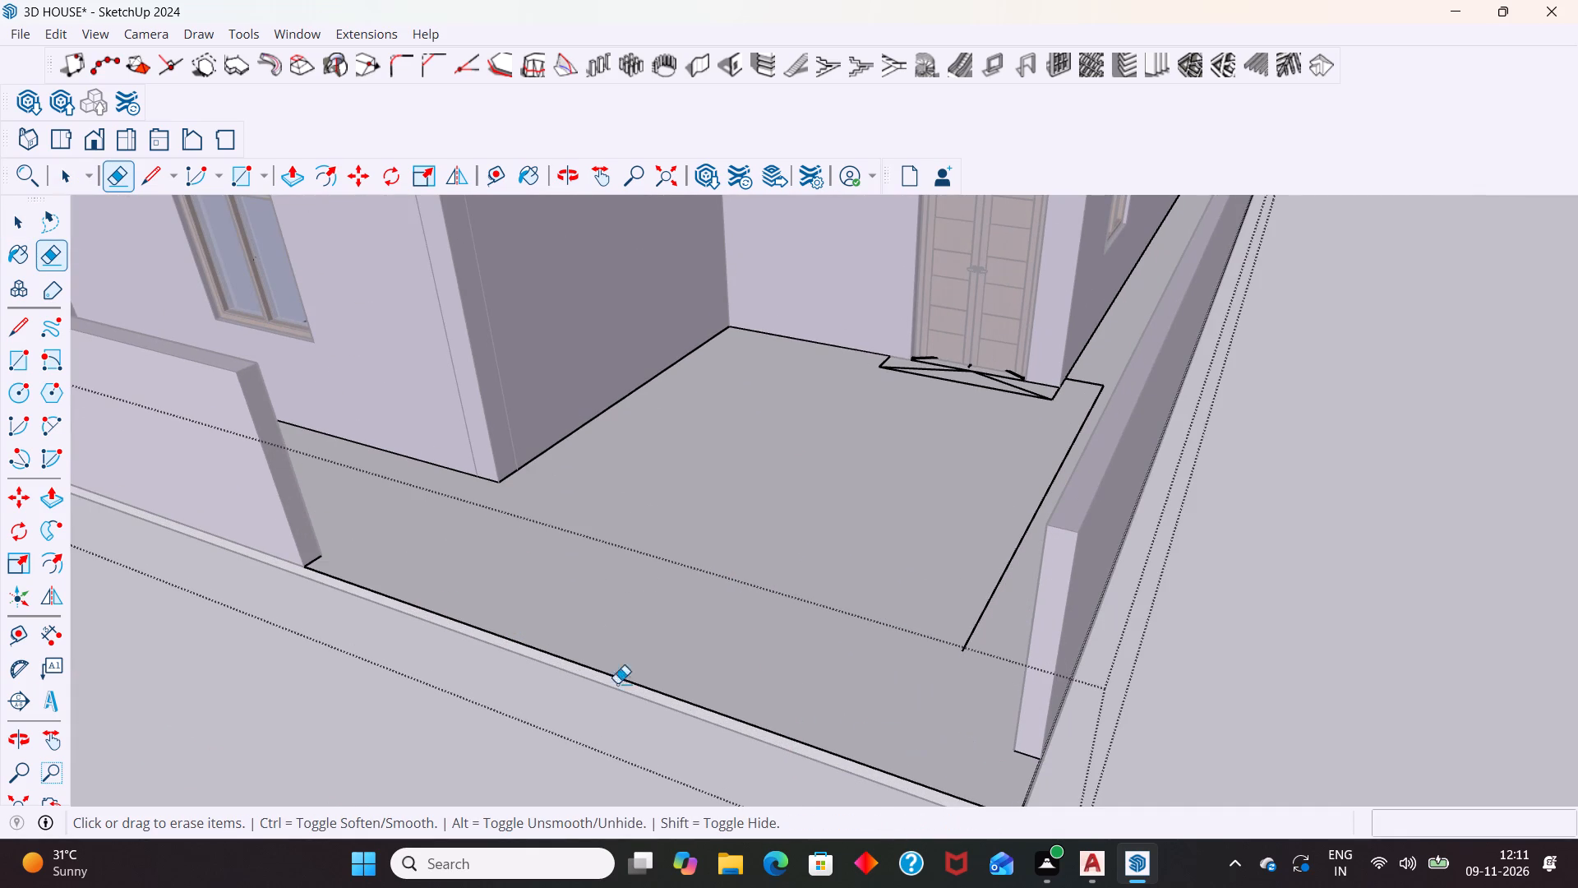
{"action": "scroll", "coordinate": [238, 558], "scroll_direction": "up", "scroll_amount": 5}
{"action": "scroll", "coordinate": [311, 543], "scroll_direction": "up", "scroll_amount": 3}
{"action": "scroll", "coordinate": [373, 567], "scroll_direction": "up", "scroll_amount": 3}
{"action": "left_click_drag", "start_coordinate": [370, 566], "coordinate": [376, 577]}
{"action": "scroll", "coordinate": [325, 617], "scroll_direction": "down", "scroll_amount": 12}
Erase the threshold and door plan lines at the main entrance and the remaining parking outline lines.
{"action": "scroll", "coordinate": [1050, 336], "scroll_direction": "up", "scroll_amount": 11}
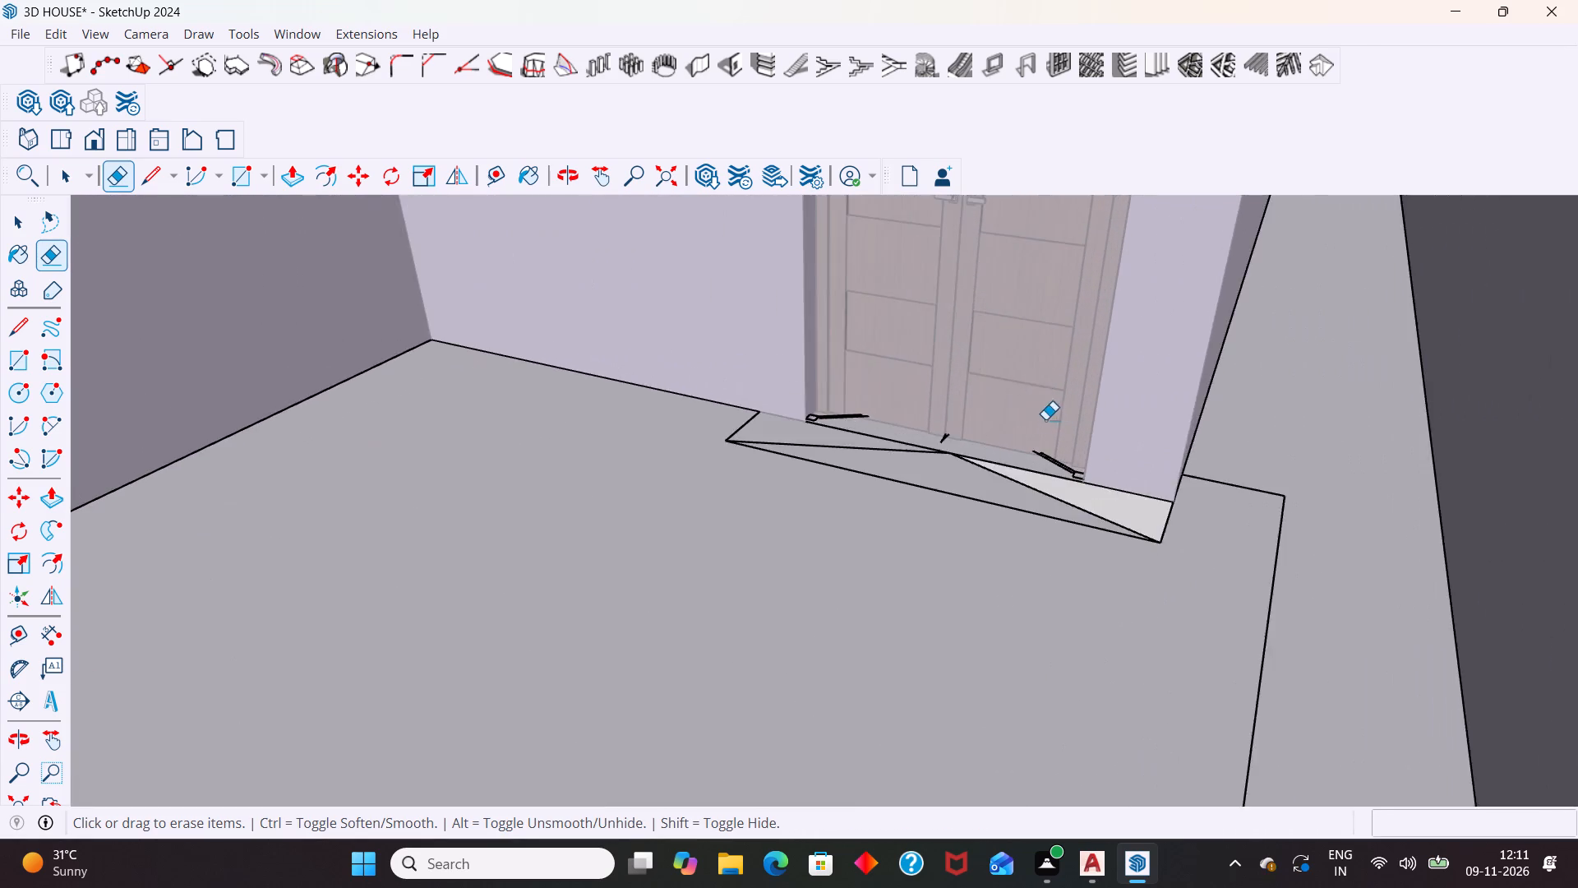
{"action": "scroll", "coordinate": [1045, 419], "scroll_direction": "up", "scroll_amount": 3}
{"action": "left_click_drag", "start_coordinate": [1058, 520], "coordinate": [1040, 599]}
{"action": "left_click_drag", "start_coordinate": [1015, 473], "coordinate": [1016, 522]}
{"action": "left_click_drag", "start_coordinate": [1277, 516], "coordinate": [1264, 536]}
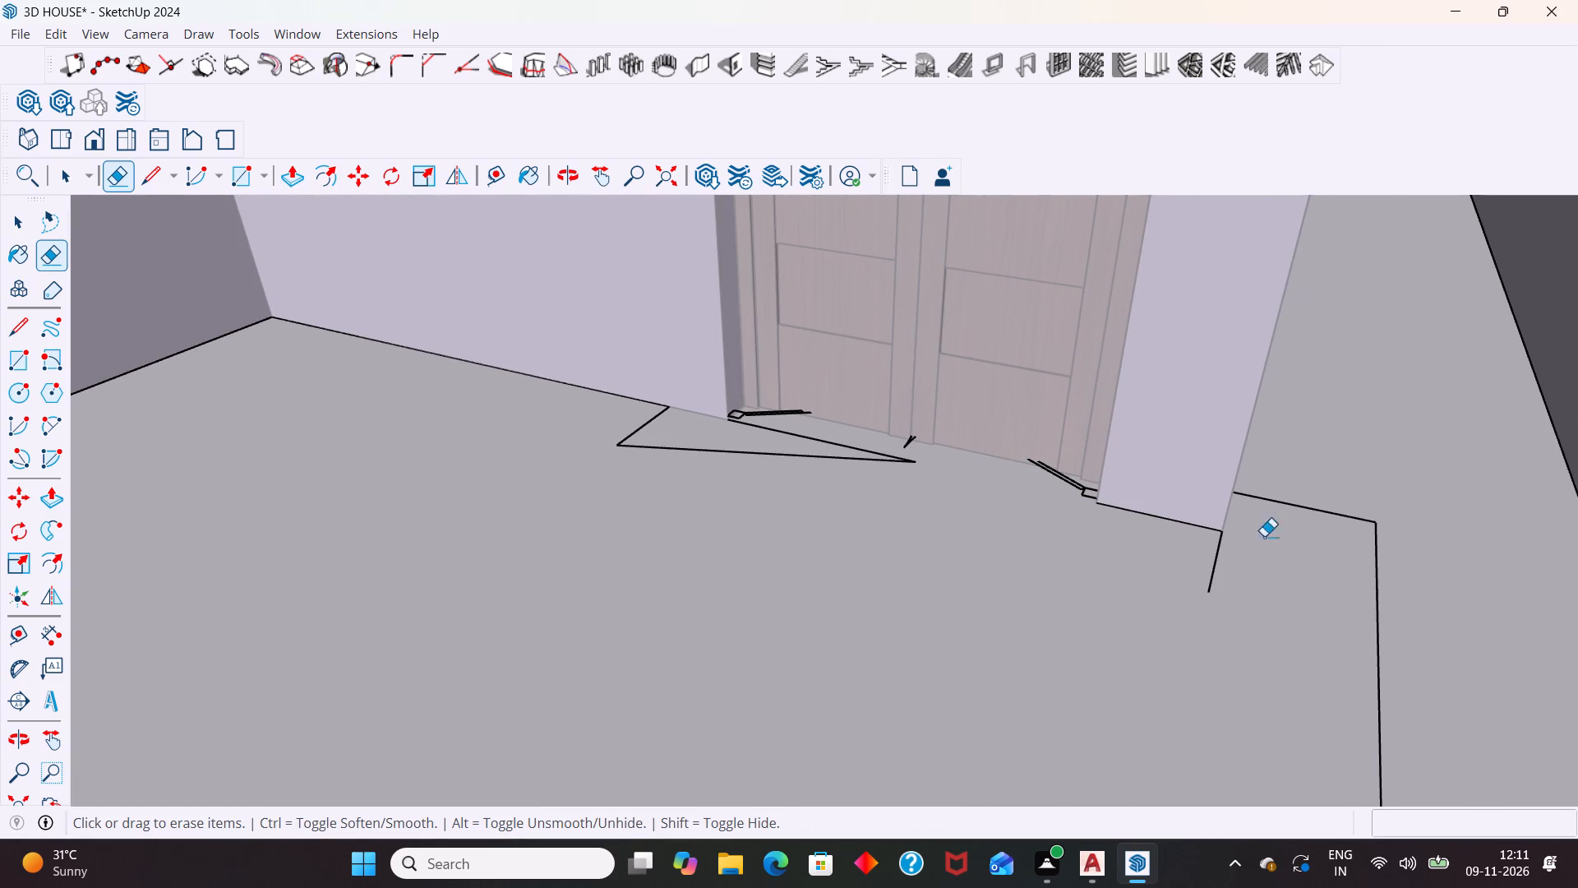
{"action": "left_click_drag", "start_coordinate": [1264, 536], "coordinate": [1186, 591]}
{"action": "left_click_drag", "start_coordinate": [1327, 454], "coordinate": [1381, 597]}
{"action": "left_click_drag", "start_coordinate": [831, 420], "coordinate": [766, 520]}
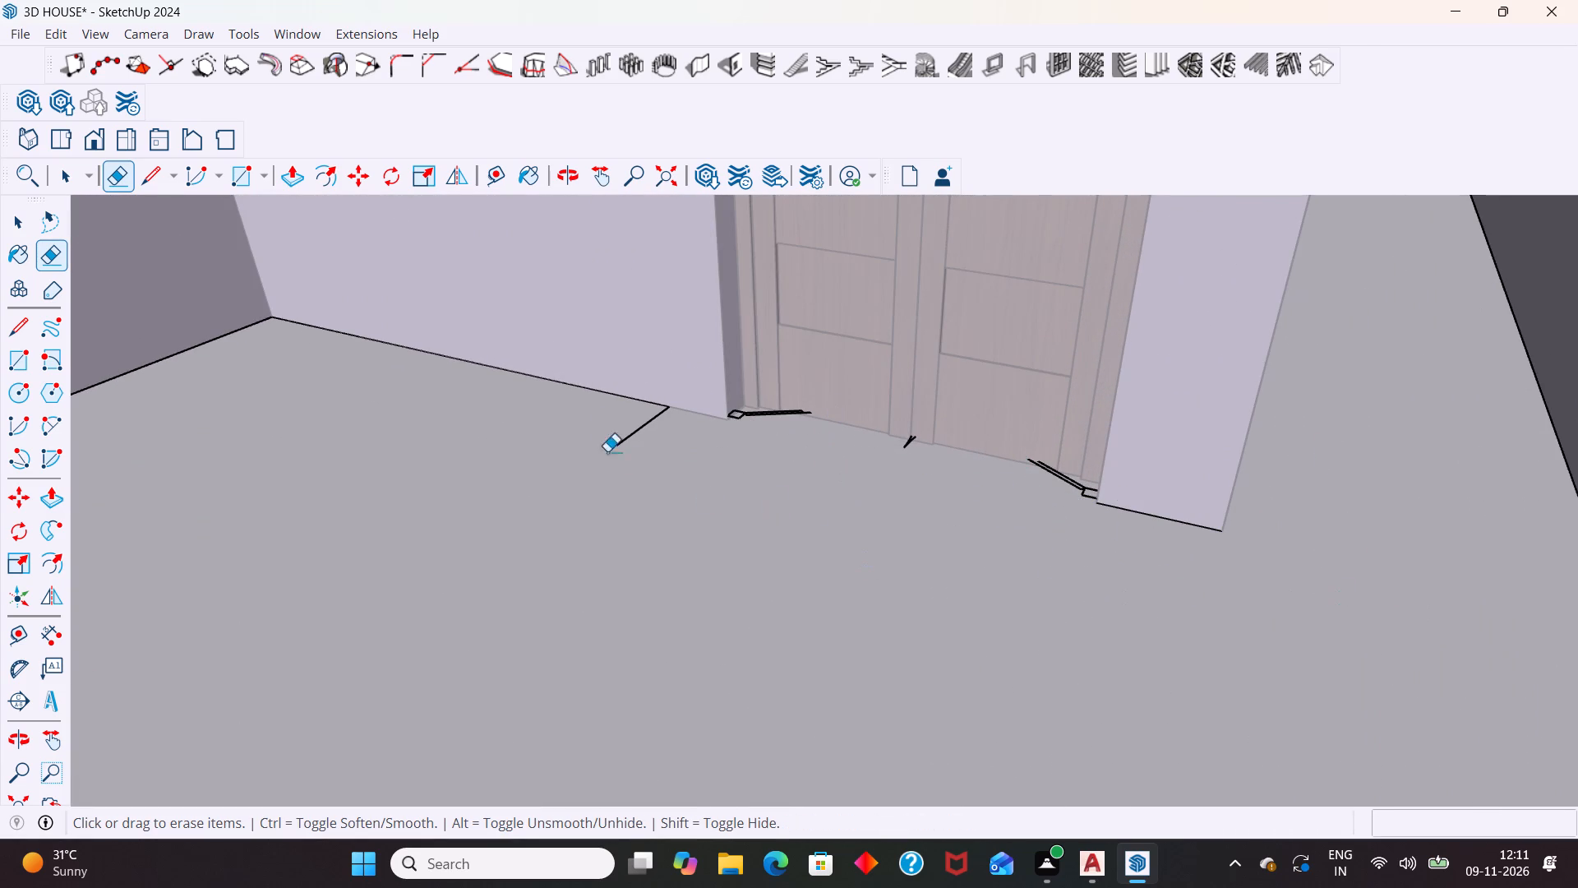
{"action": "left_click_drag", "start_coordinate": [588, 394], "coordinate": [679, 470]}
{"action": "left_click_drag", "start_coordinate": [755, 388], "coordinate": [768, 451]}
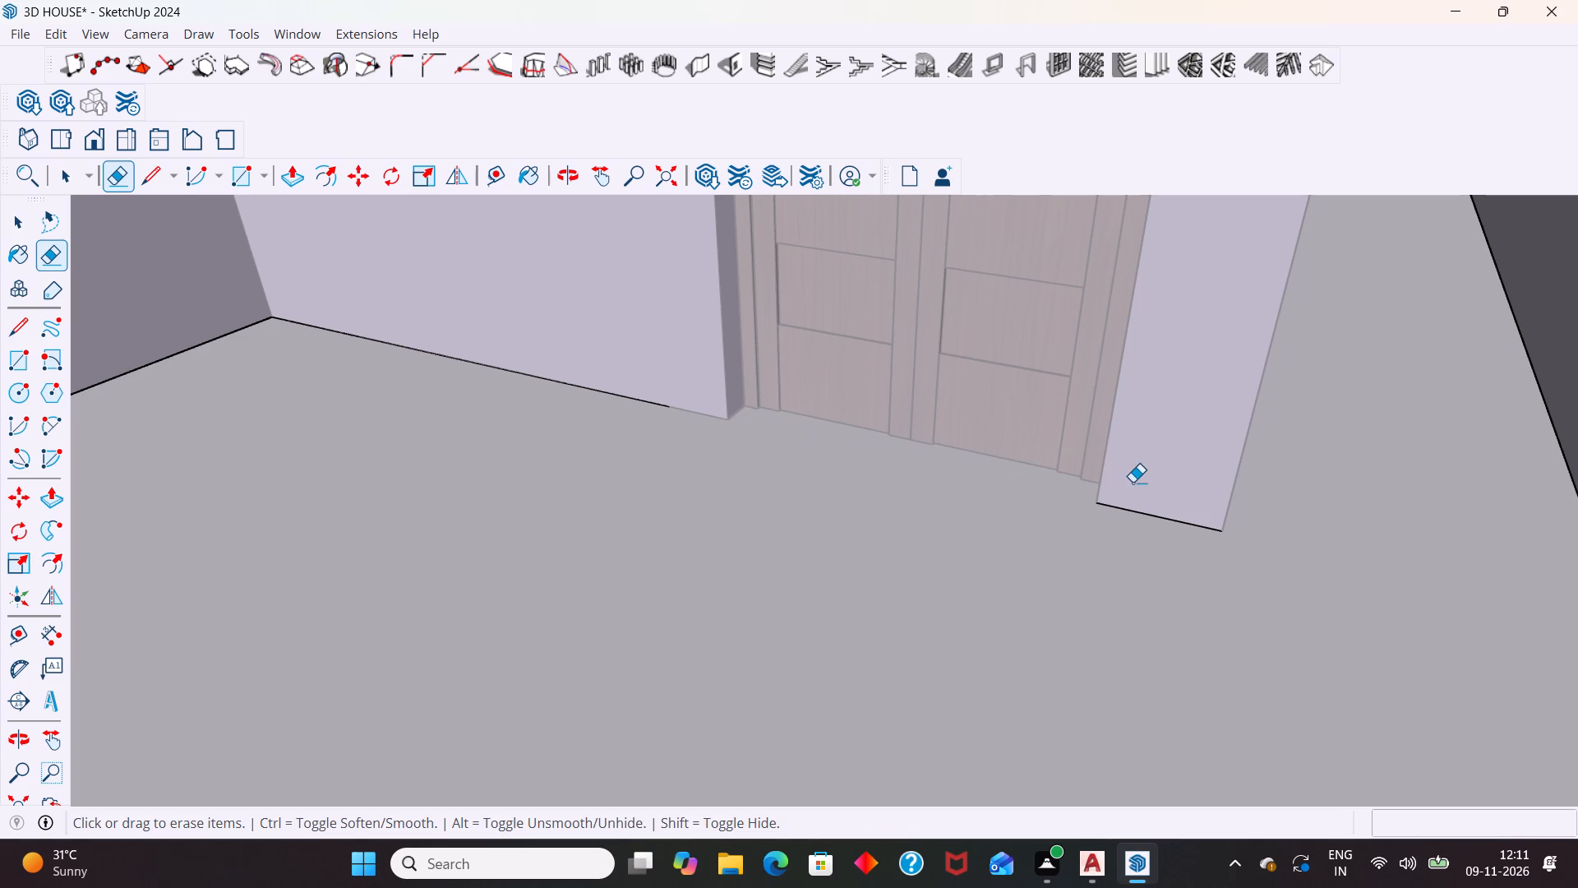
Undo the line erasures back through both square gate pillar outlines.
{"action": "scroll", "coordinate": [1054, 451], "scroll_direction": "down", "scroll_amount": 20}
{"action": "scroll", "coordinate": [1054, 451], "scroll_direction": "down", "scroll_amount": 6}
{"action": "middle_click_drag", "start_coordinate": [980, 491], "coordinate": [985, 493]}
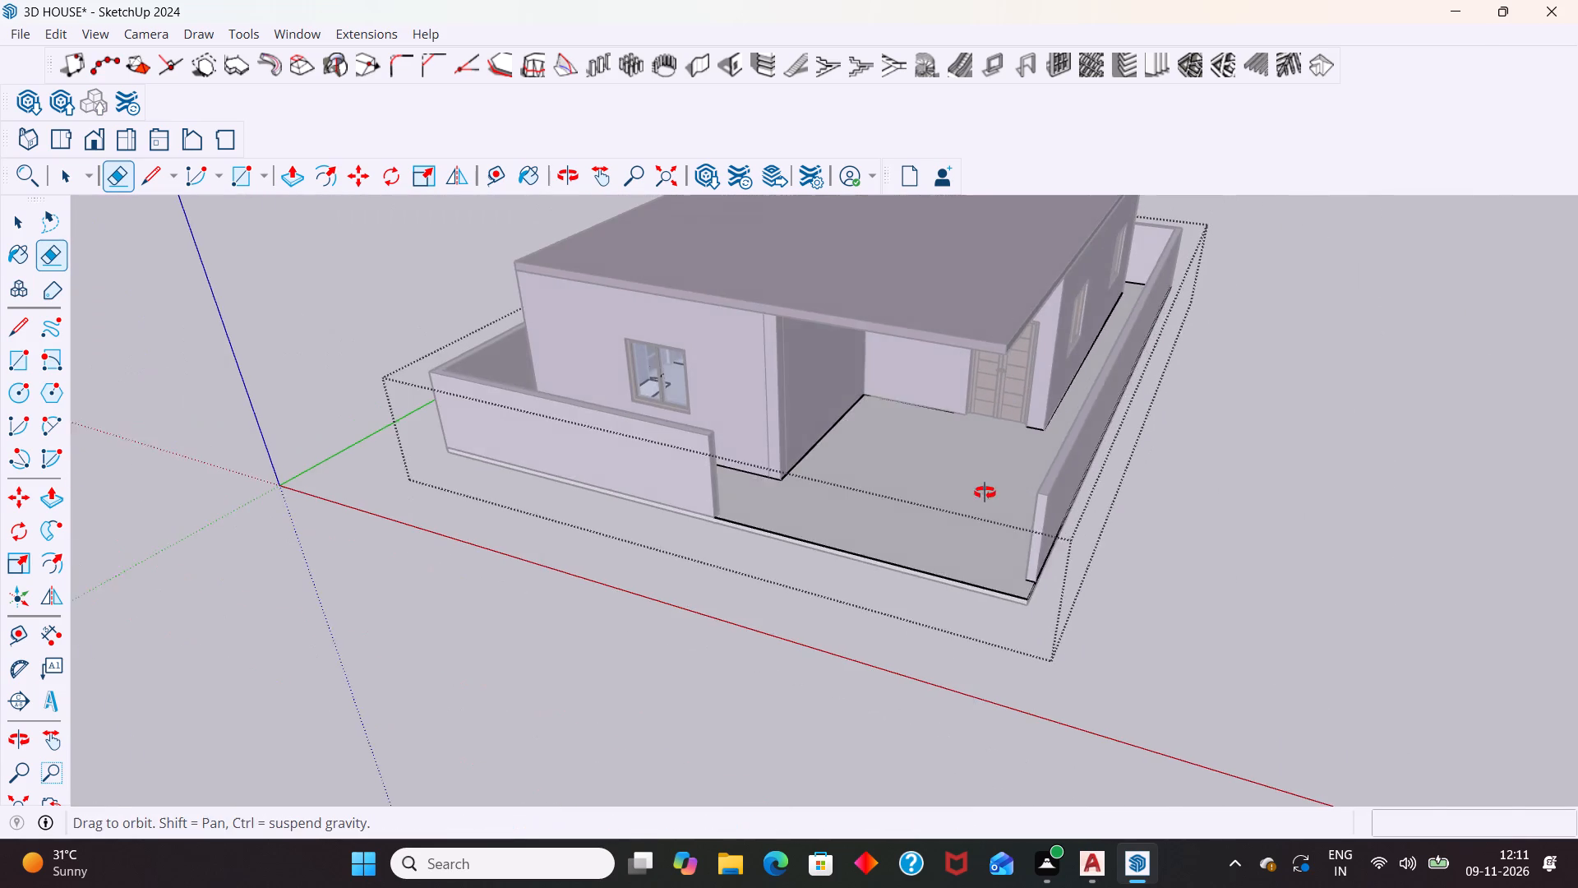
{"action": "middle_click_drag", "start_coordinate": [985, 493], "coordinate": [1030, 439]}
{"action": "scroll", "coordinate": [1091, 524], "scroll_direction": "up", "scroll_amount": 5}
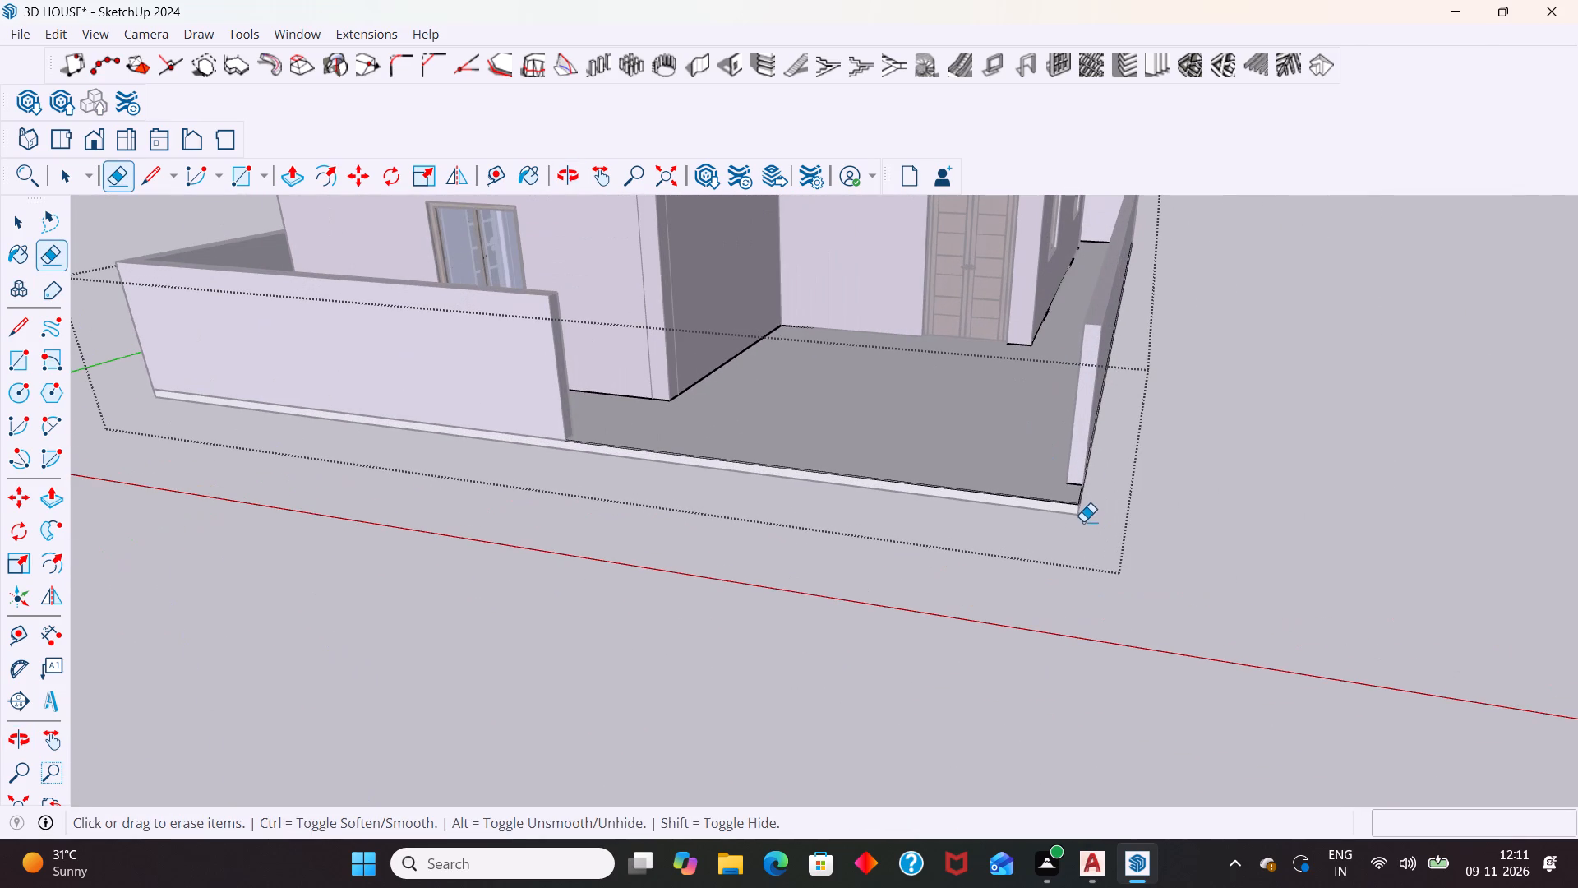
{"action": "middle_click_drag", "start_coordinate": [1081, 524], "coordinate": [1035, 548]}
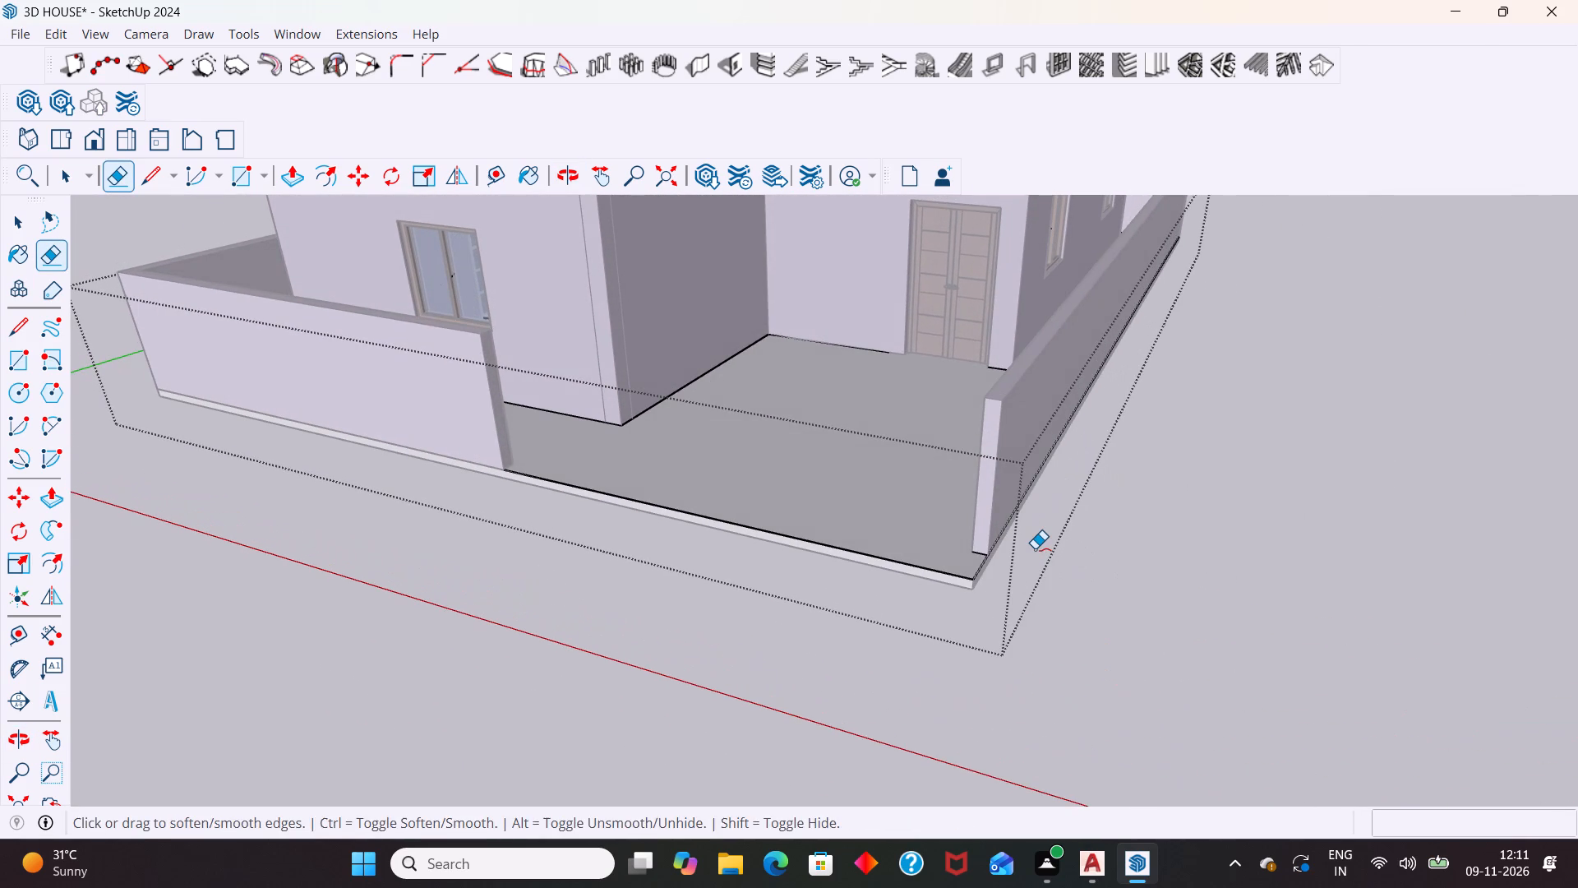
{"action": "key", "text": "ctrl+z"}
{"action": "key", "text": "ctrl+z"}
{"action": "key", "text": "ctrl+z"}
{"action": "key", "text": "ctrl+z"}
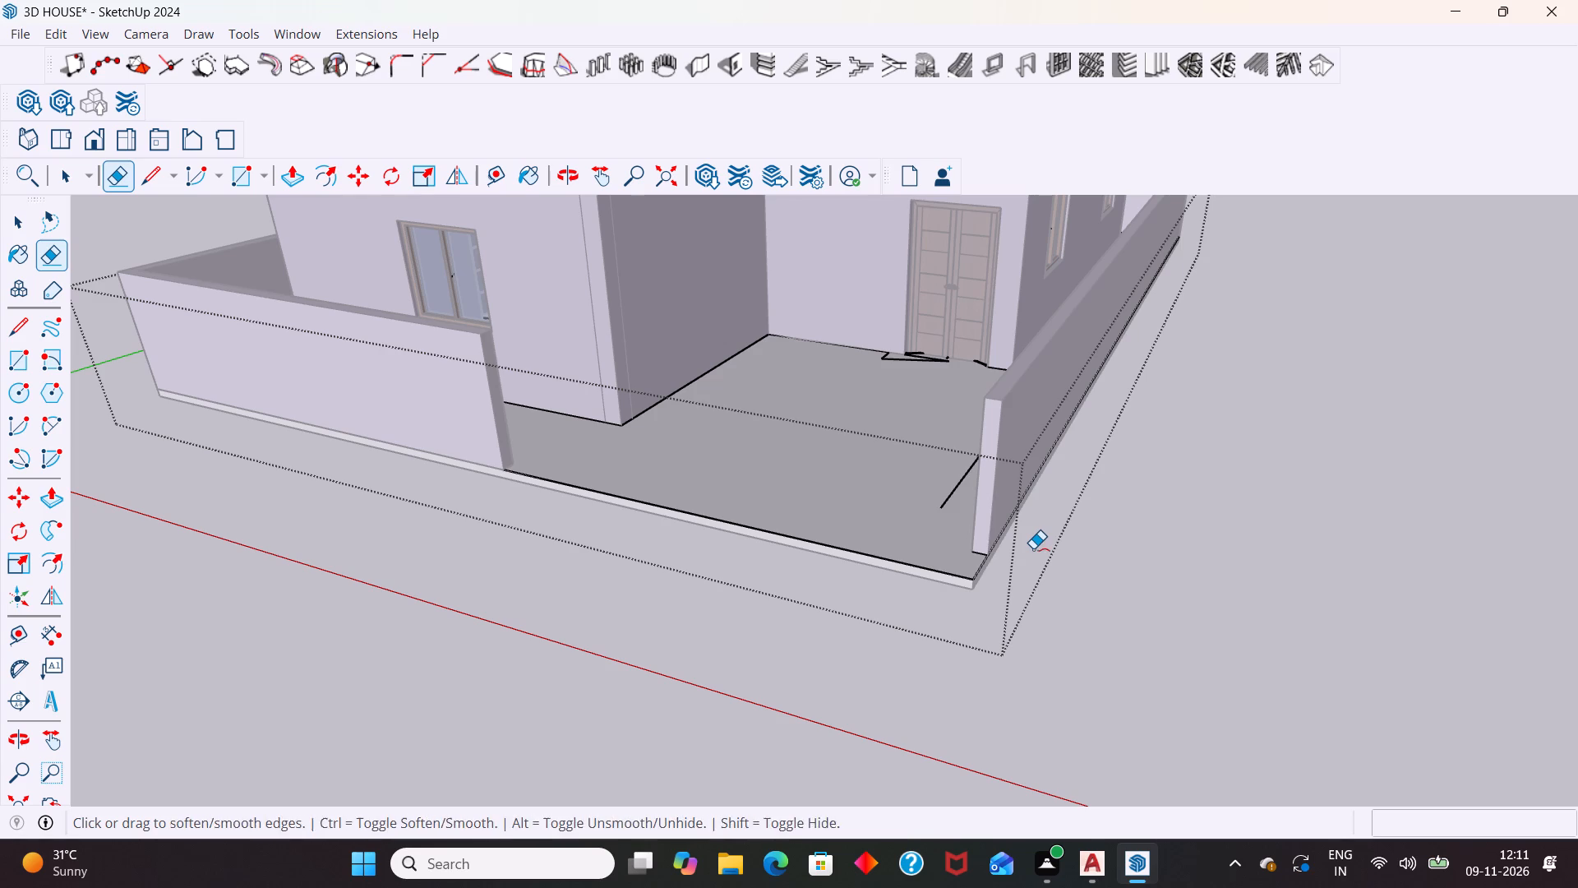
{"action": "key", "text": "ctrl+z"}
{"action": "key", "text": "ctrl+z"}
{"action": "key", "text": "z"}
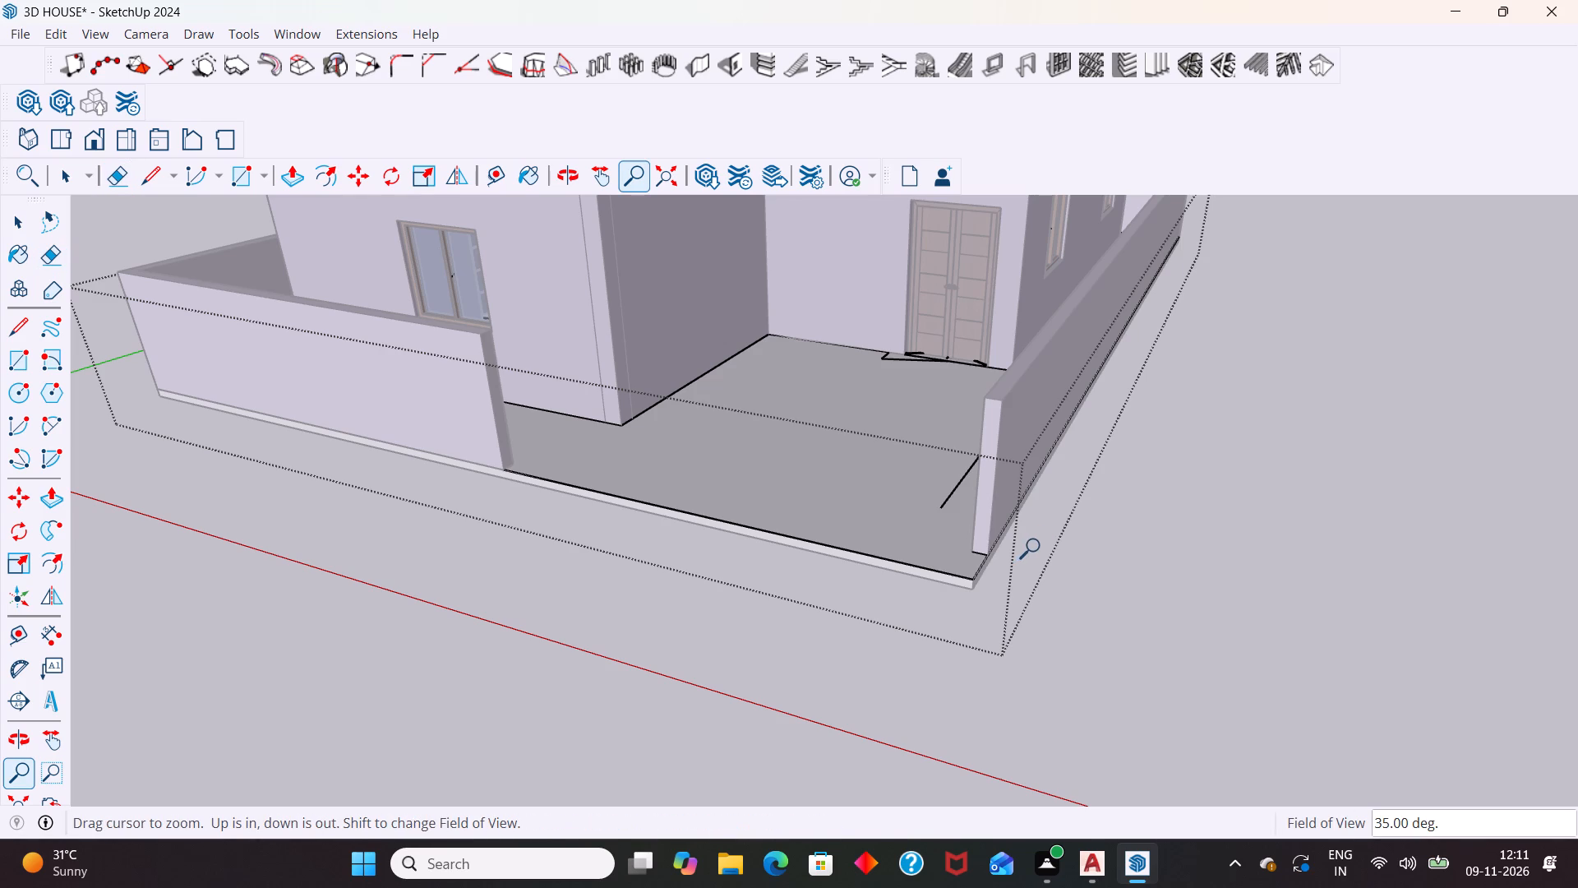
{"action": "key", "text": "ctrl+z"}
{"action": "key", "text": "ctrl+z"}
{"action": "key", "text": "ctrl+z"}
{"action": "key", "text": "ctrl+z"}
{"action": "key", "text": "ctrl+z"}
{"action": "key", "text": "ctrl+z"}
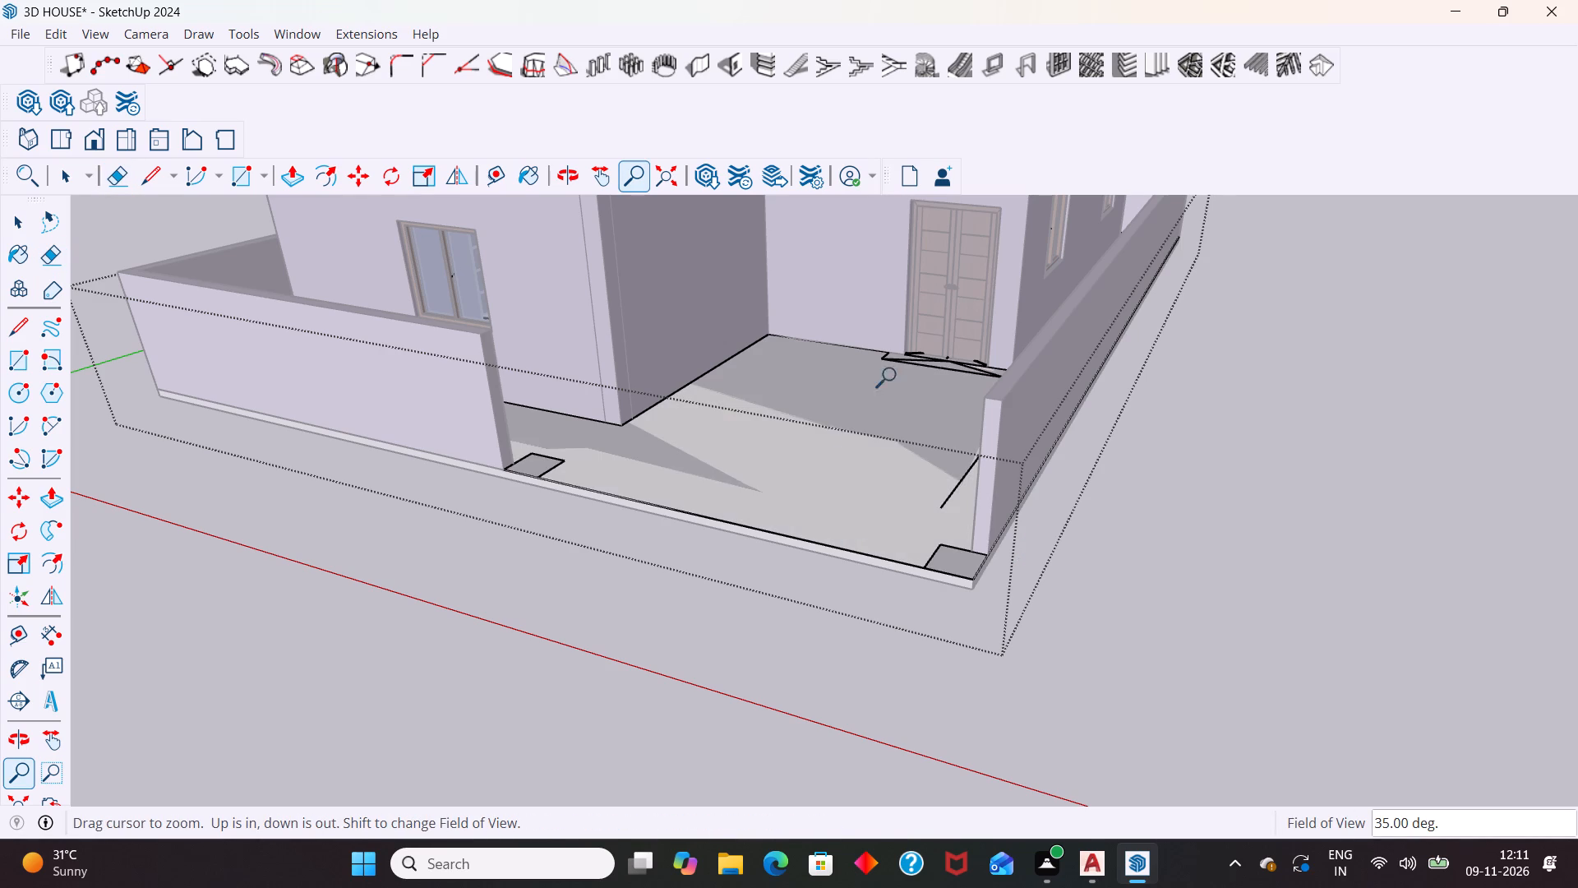
Erase the remaining parking outline lines and the threshold and door plan lines at the main entrance, keeping the gate pillar outlines.
{"action": "scroll", "coordinate": [907, 355], "scroll_direction": "up", "scroll_amount": 5}
{"action": "scroll", "coordinate": [1042, 574], "scroll_direction": "up", "scroll_amount": 1}
{"action": "key", "text": "space"}
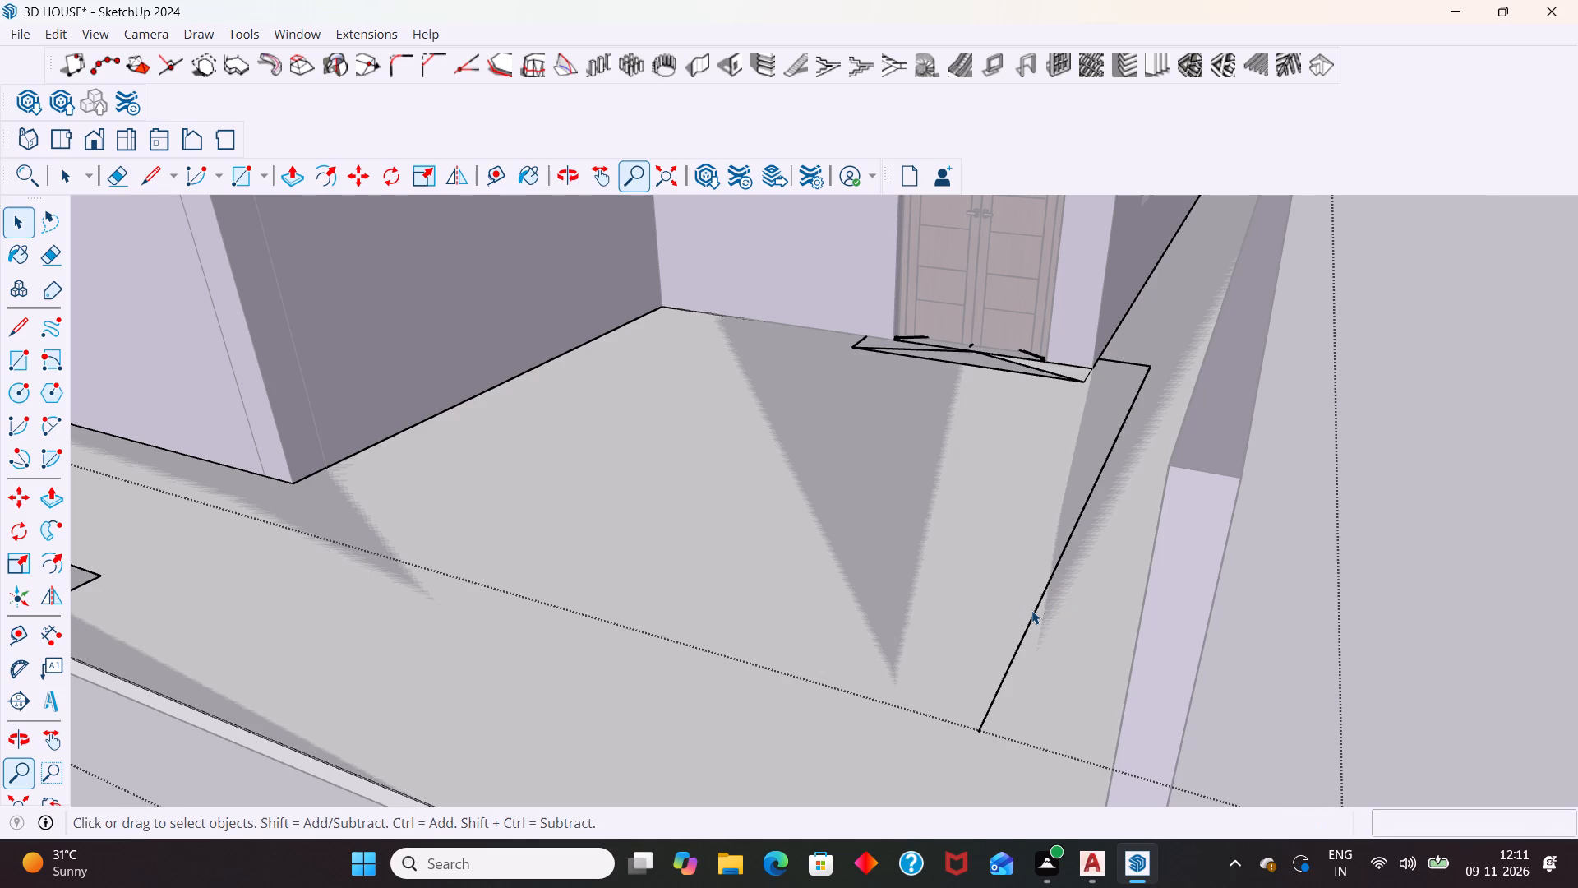
{"action": "key", "text": "e"}
{"action": "left_click_drag", "start_coordinate": [1052, 624], "coordinate": [999, 627]}
{"action": "scroll", "coordinate": [1021, 321], "scroll_direction": "up", "scroll_amount": 5}
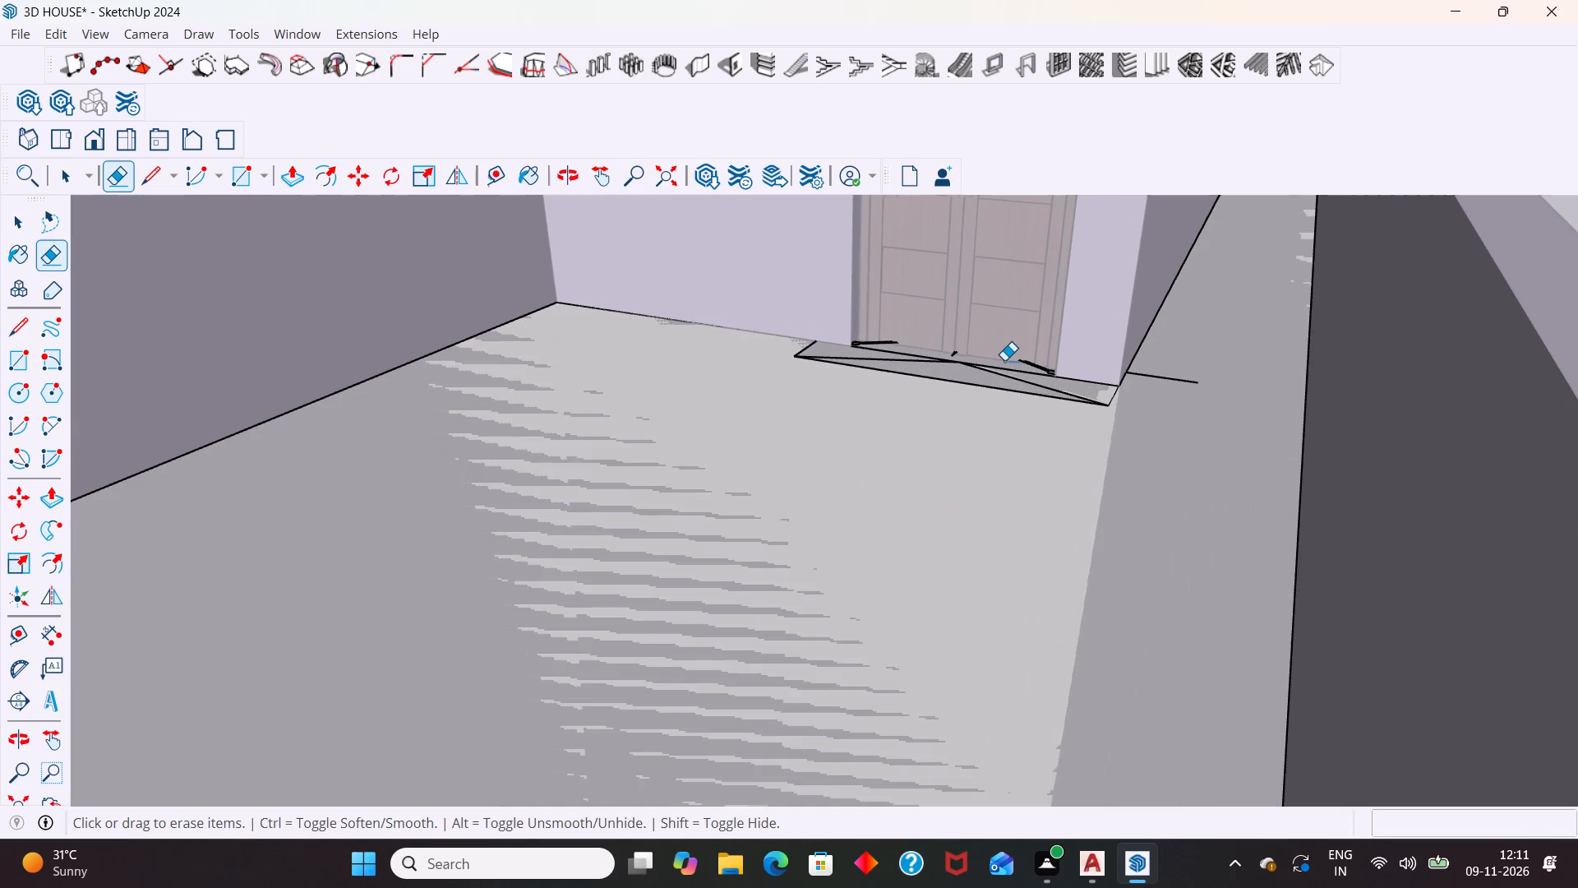
{"action": "left_click_drag", "start_coordinate": [1004, 359], "coordinate": [999, 405]}
{"action": "left_click_drag", "start_coordinate": [917, 343], "coordinate": [913, 388]}
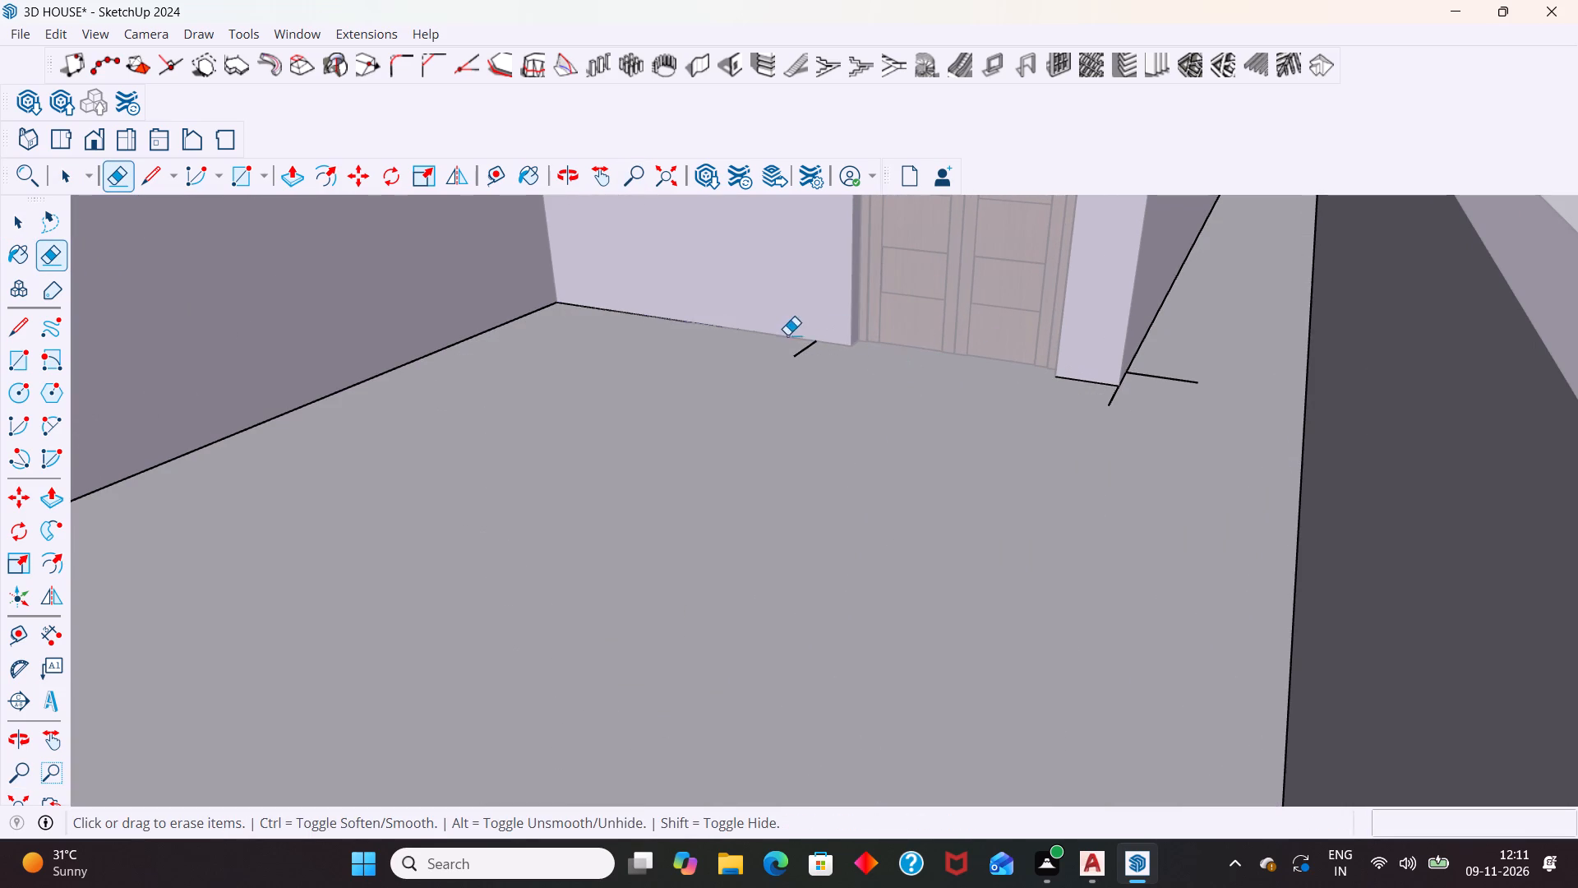
{"action": "left_click_drag", "start_coordinate": [789, 335], "coordinate": [867, 381]}
{"action": "left_click_drag", "start_coordinate": [1176, 355], "coordinate": [1090, 416]}
{"action": "scroll", "coordinate": [1136, 408], "scroll_direction": "down", "scroll_amount": 8}
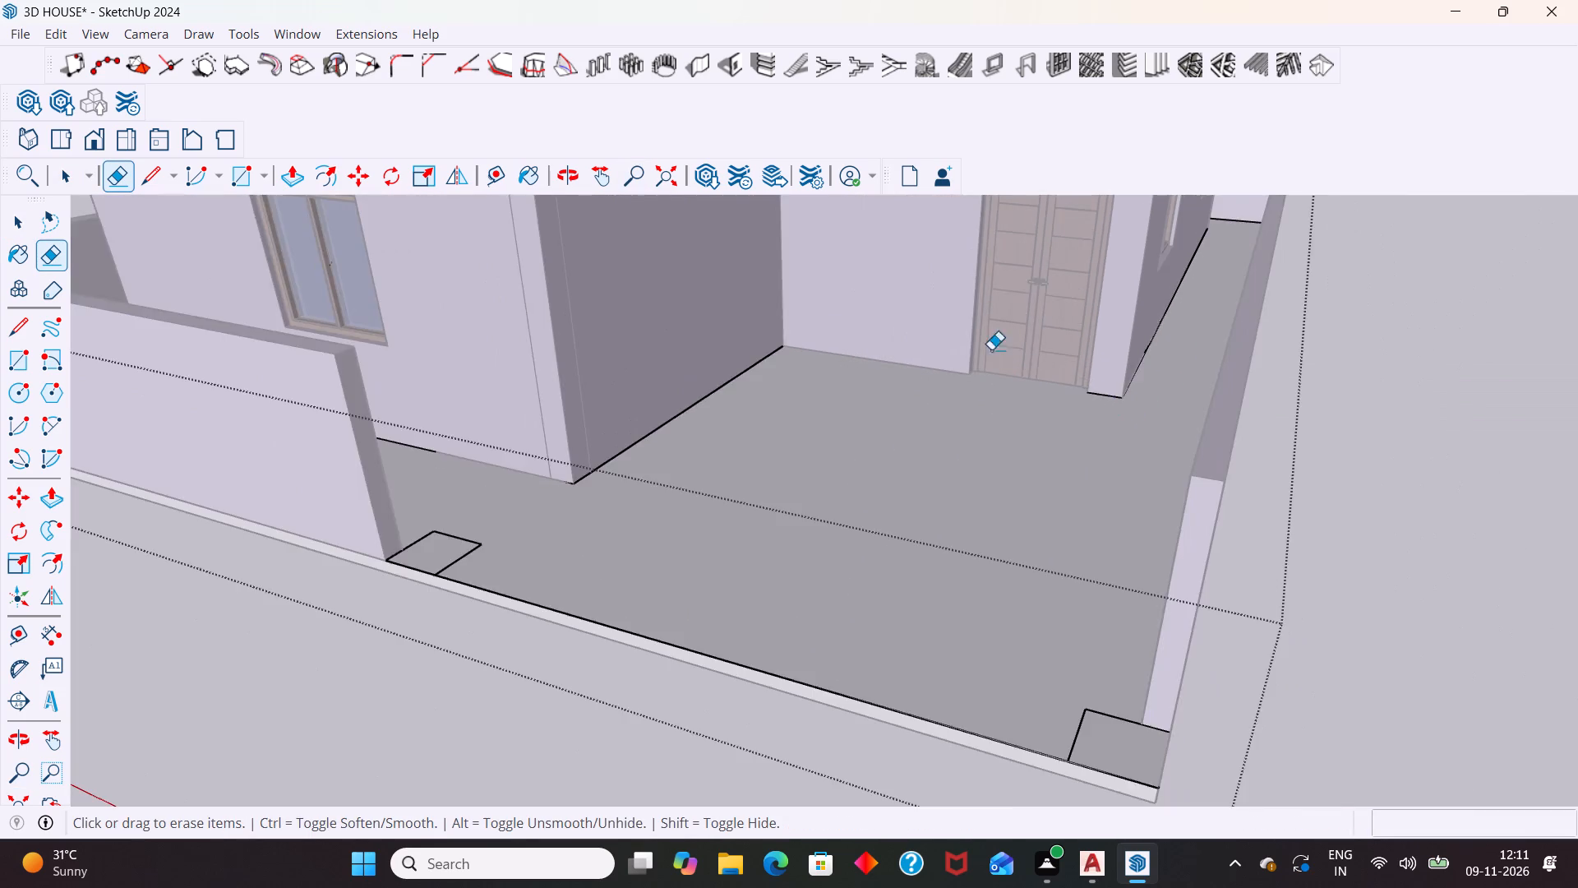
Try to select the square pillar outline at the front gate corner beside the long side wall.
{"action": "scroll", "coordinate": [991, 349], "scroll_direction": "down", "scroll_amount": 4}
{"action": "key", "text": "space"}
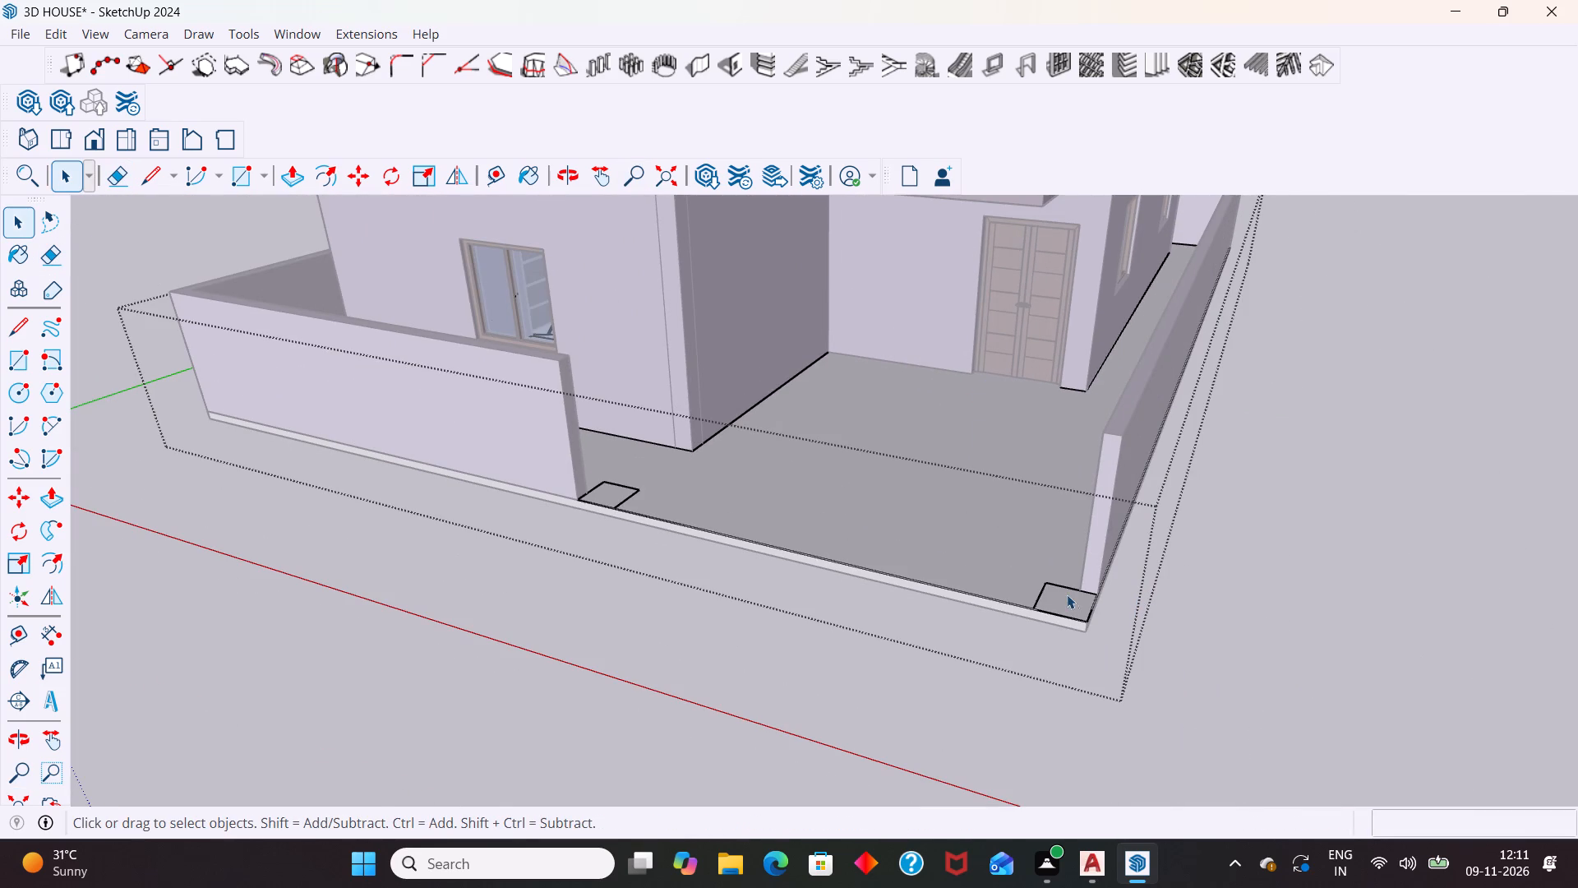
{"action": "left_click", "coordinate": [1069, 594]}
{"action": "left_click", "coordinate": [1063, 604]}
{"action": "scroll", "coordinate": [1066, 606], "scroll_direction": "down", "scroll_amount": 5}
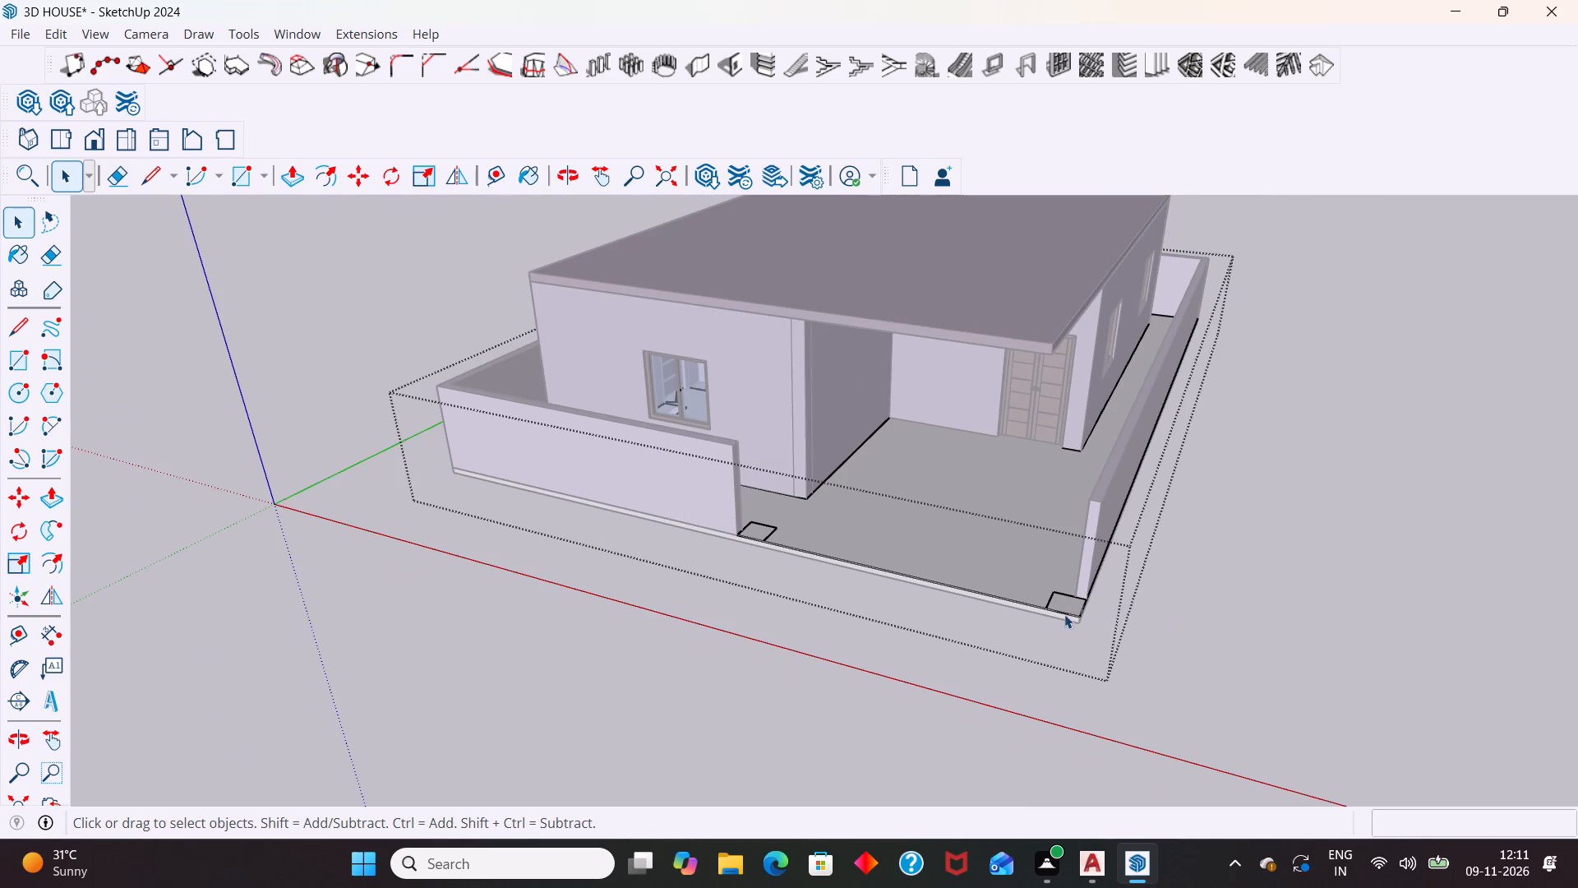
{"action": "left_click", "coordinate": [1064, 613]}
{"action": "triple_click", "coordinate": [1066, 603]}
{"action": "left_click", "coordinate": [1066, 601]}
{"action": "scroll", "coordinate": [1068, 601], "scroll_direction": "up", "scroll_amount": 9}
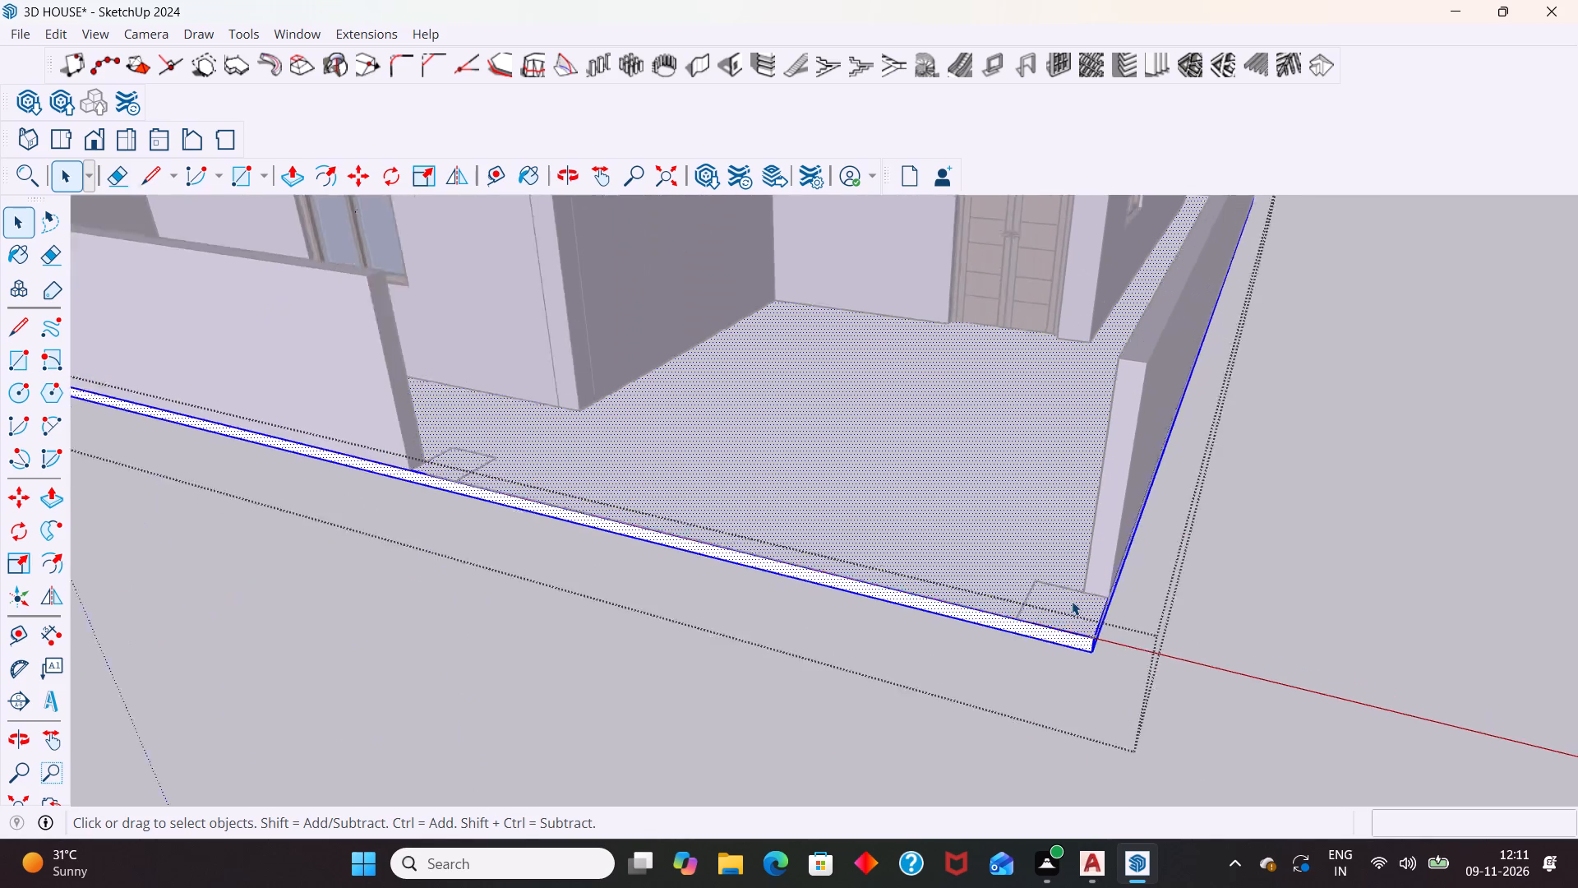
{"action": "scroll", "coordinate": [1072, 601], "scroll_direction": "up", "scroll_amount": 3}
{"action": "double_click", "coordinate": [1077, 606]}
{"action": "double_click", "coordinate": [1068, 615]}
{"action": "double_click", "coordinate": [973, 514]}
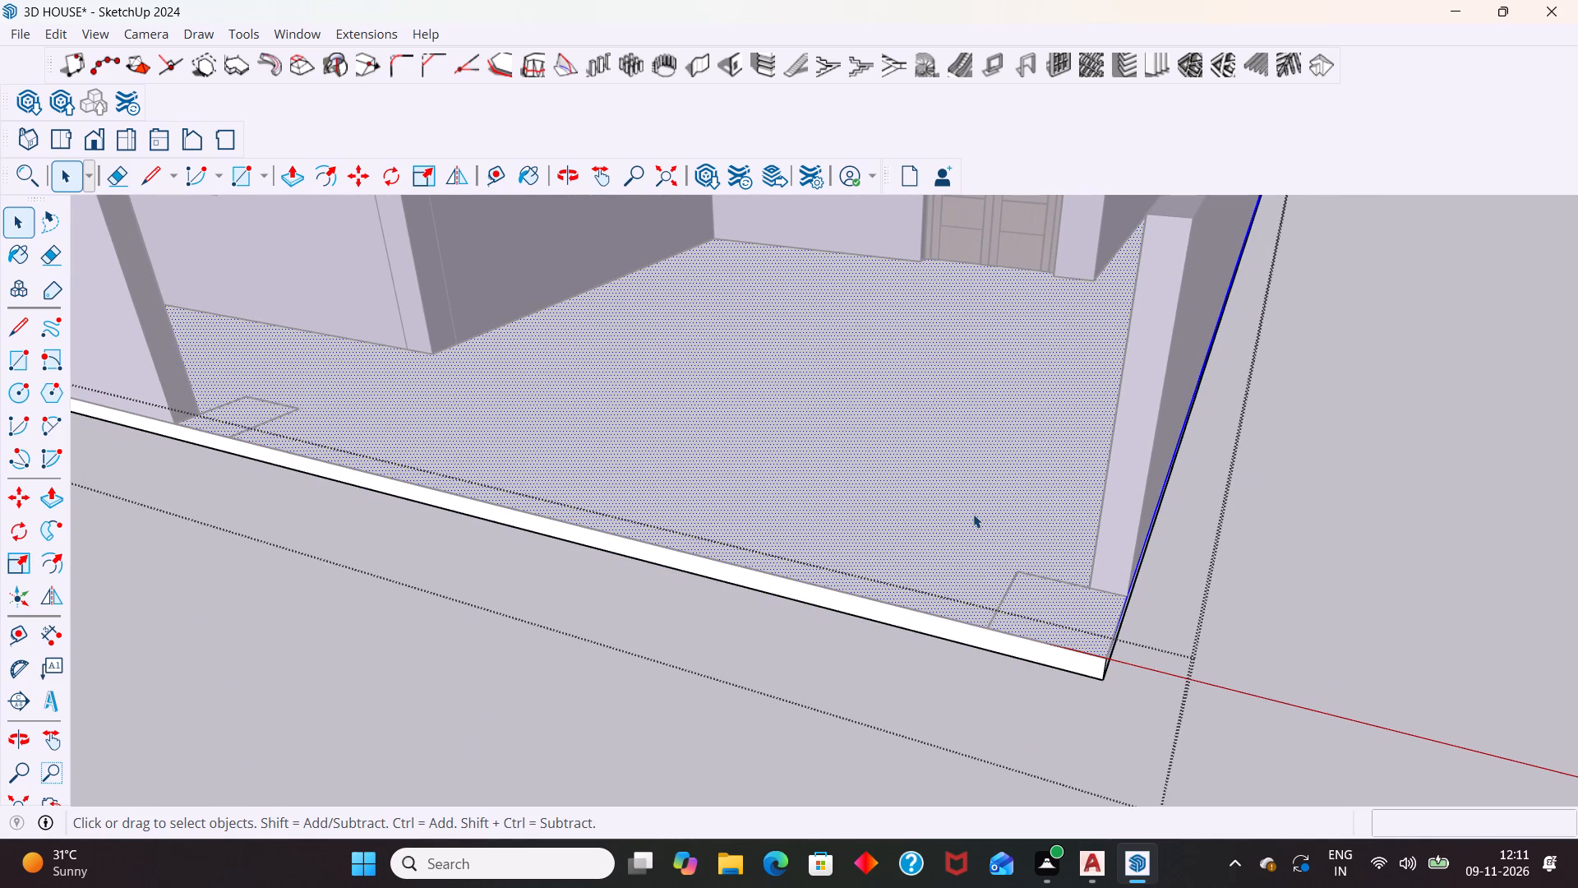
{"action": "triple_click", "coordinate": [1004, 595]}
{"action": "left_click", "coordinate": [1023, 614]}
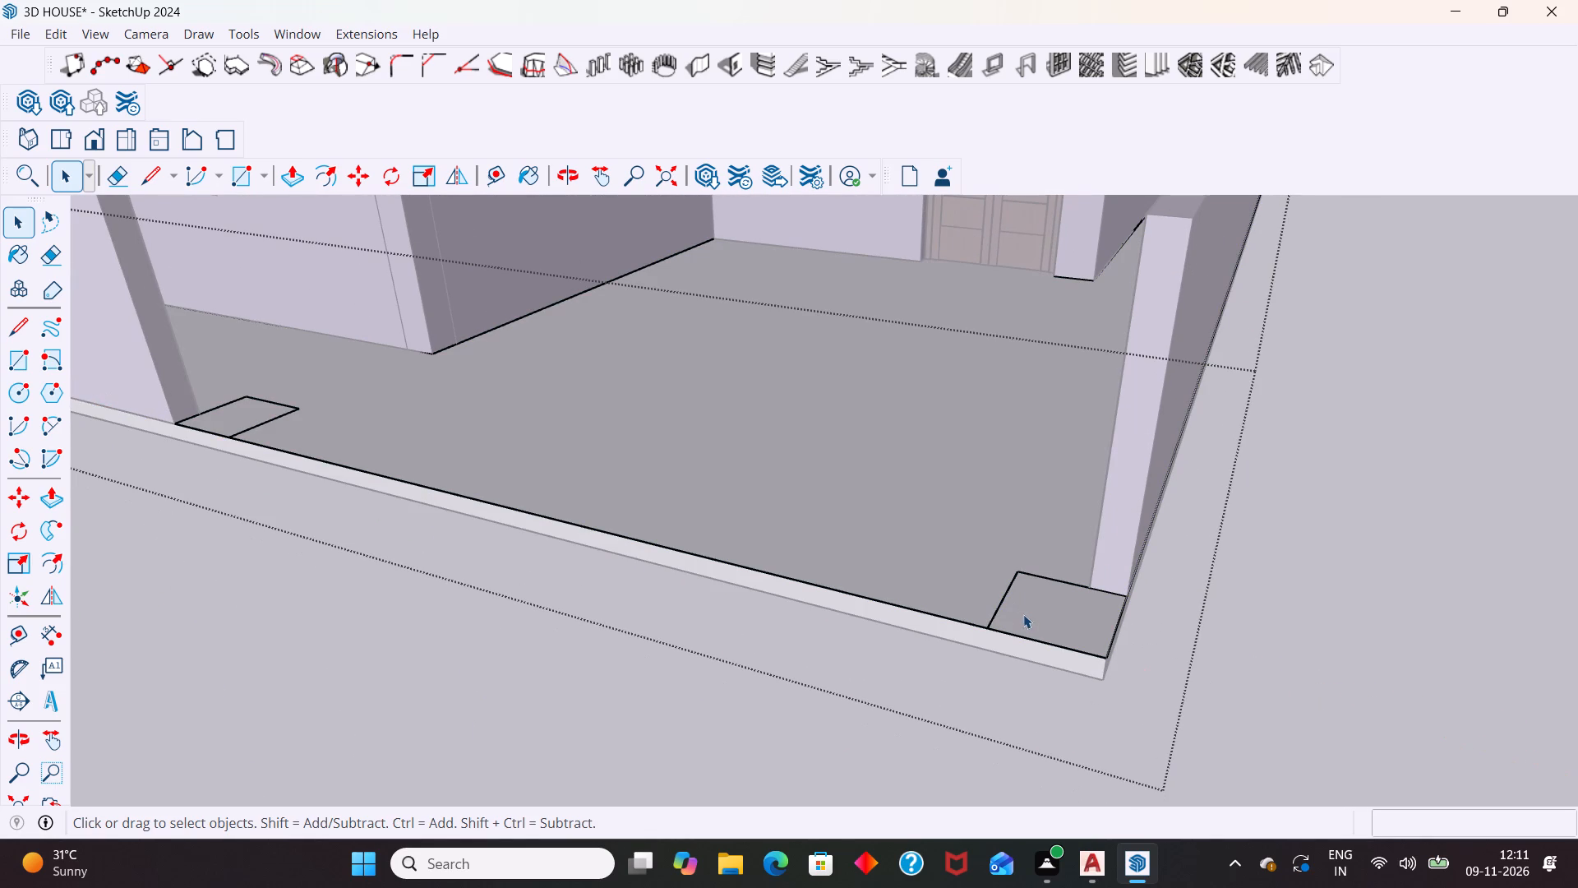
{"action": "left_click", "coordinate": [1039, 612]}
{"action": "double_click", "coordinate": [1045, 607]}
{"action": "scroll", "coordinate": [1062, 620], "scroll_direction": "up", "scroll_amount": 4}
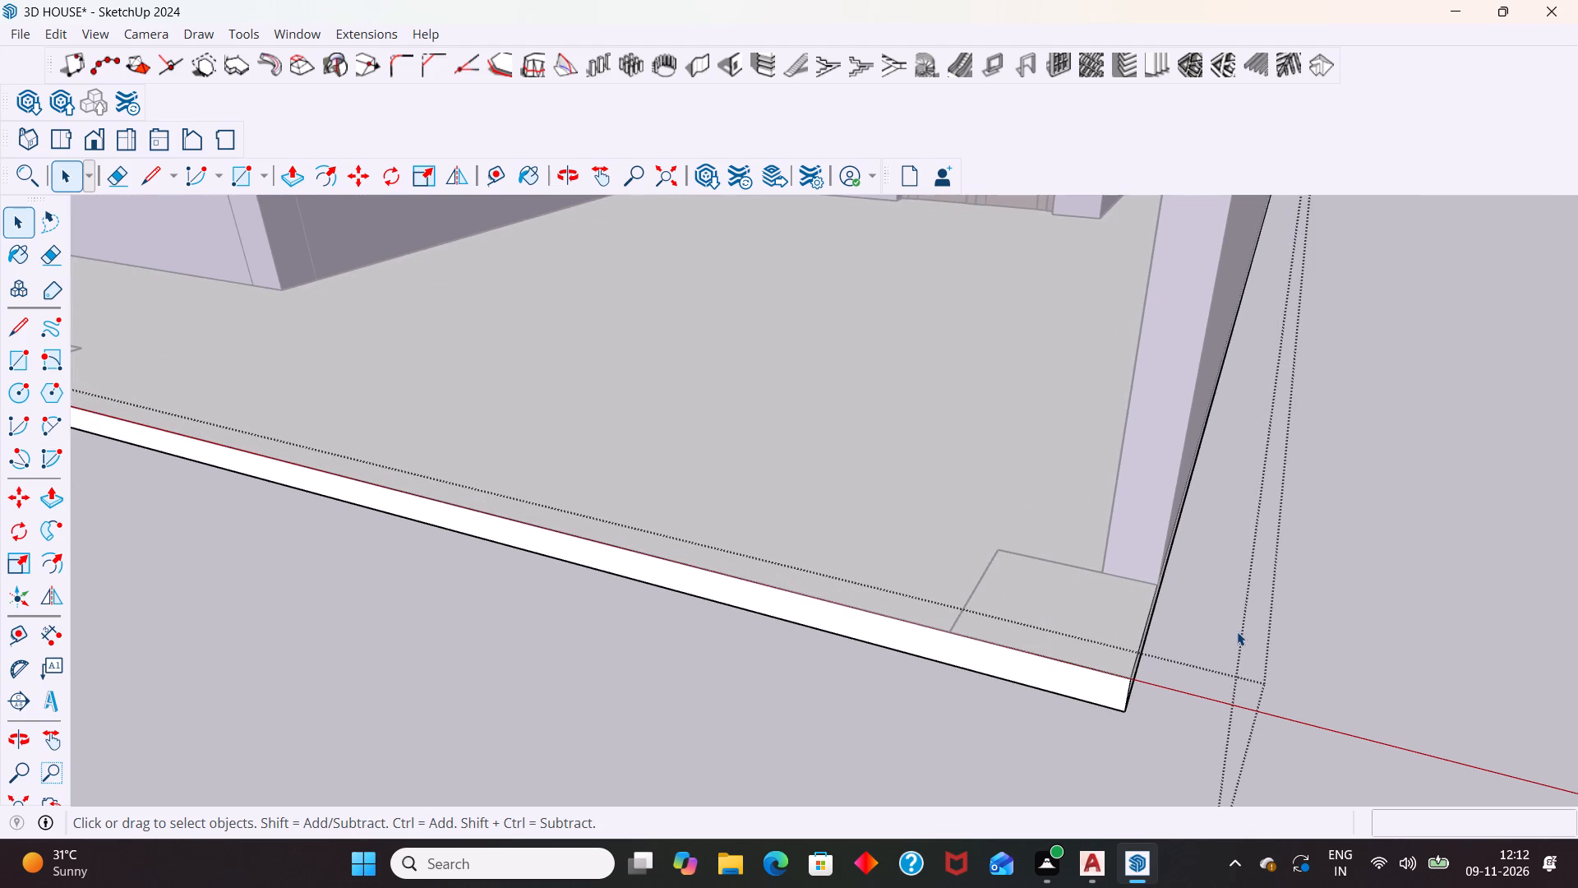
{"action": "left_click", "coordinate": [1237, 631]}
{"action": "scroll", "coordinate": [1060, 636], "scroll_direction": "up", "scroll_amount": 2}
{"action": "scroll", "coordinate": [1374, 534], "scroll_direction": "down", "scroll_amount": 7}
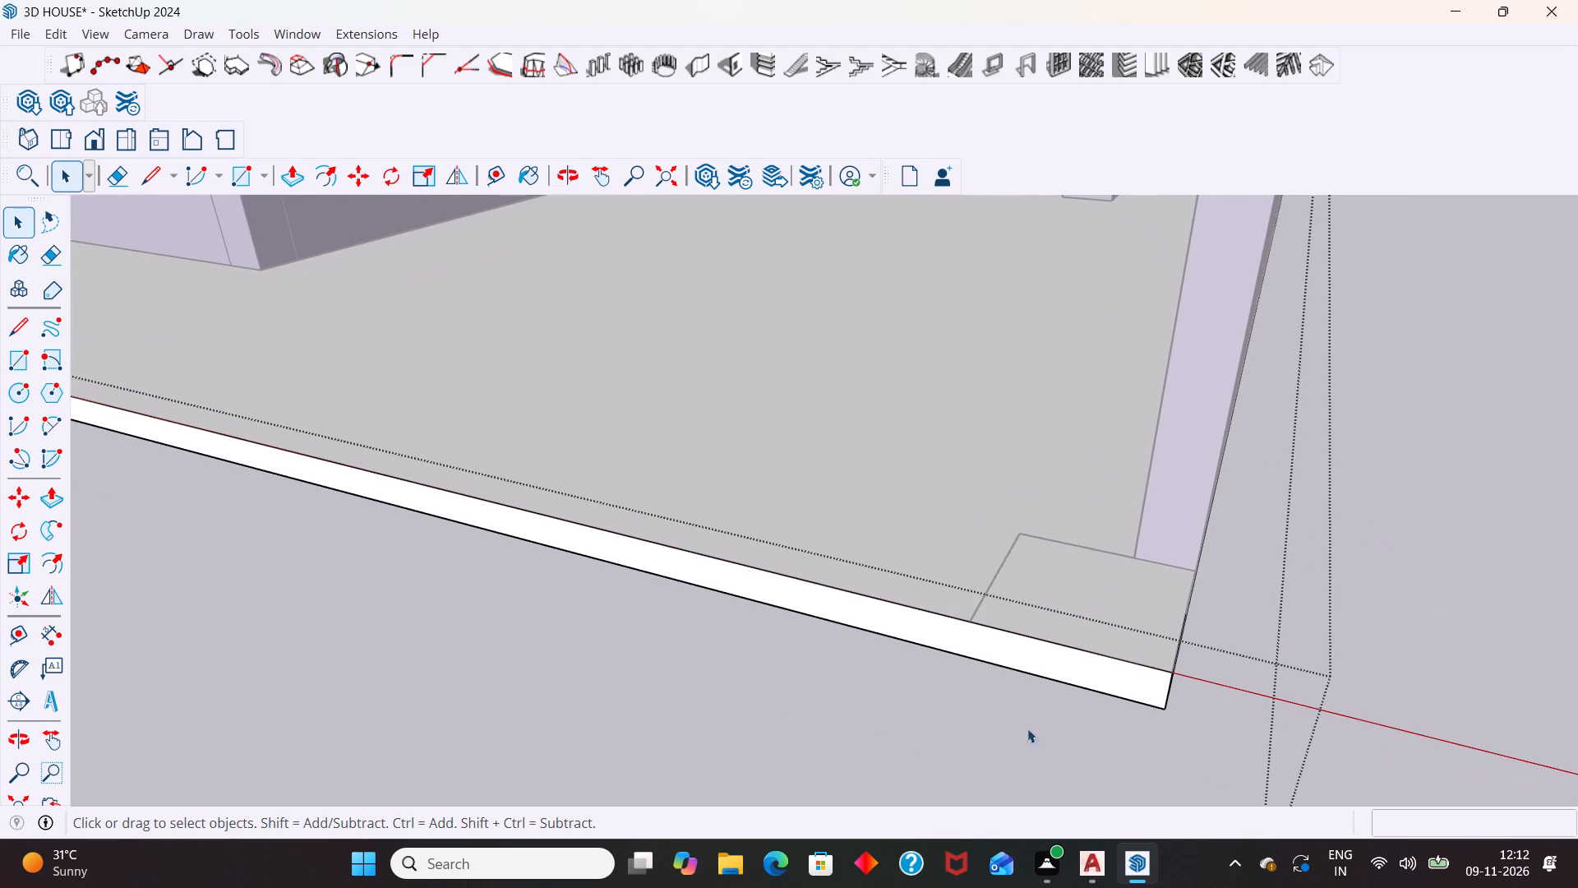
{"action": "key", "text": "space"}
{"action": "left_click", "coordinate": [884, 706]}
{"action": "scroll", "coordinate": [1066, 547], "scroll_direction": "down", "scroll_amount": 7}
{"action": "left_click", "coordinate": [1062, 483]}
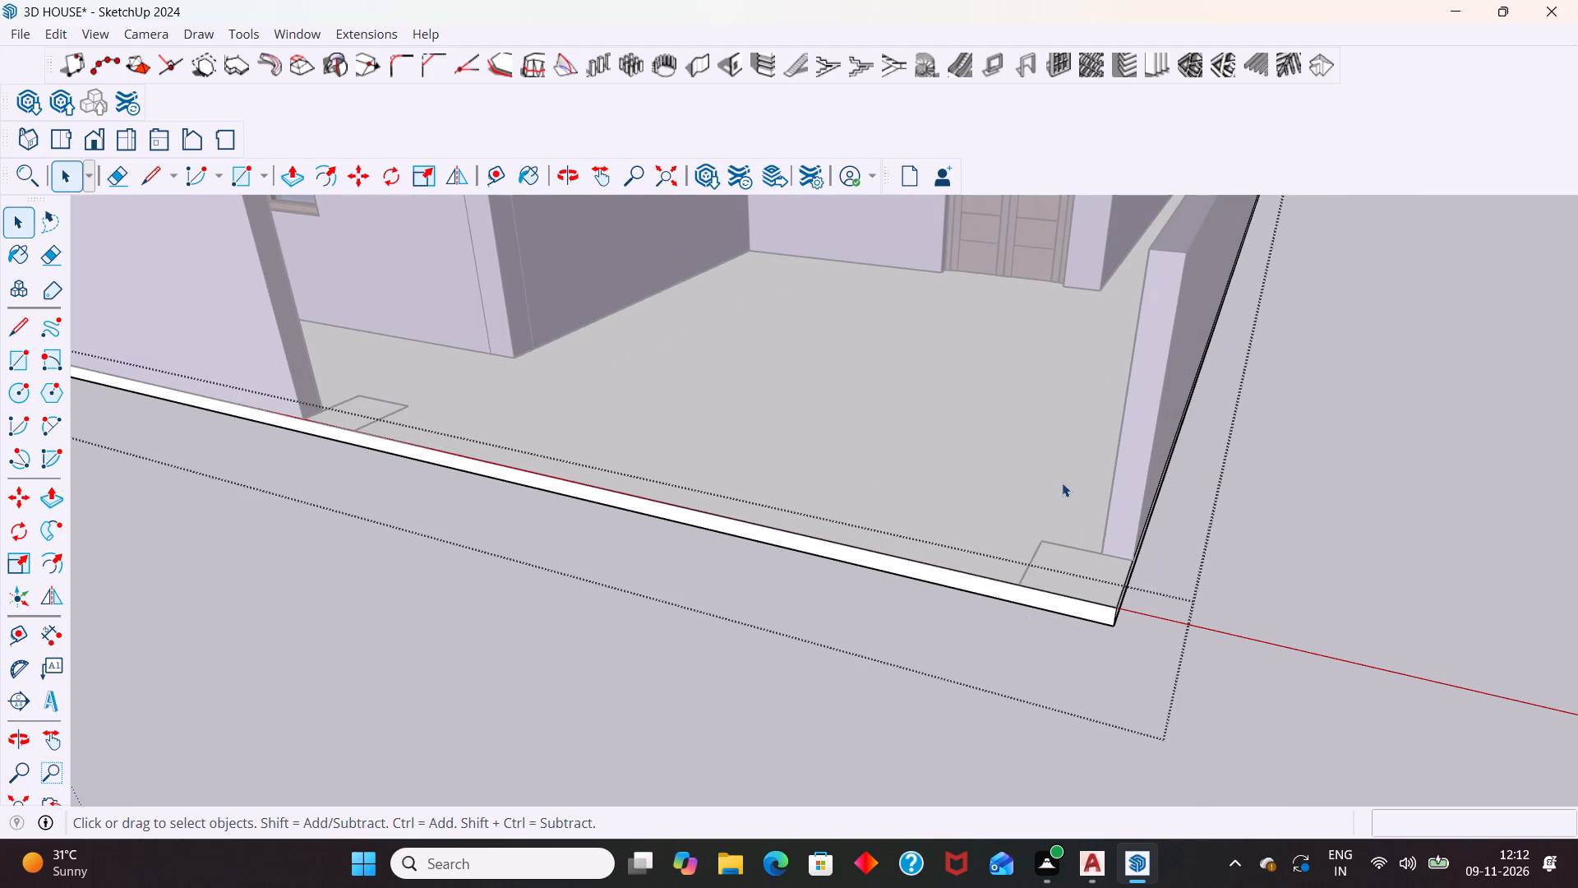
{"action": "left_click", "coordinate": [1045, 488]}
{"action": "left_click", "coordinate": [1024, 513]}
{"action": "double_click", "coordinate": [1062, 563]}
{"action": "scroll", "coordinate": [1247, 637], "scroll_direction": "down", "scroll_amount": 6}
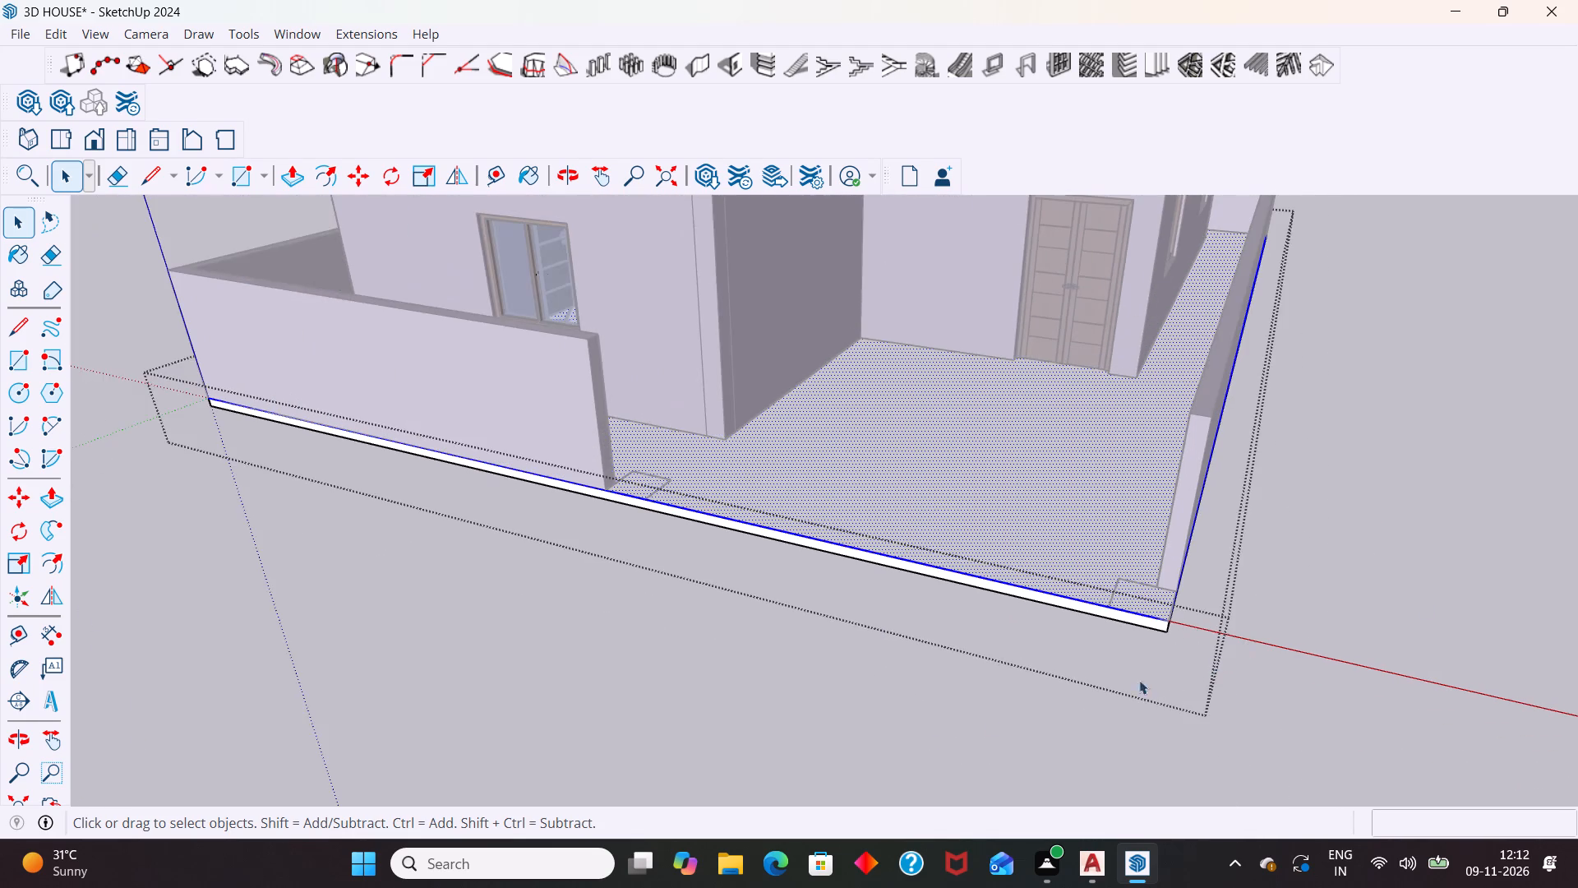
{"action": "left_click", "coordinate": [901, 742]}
Draw a rectangle over the square pillar outline at the front gate corner beside the long side wall and select its face.
{"action": "left_click", "coordinate": [1154, 591]}
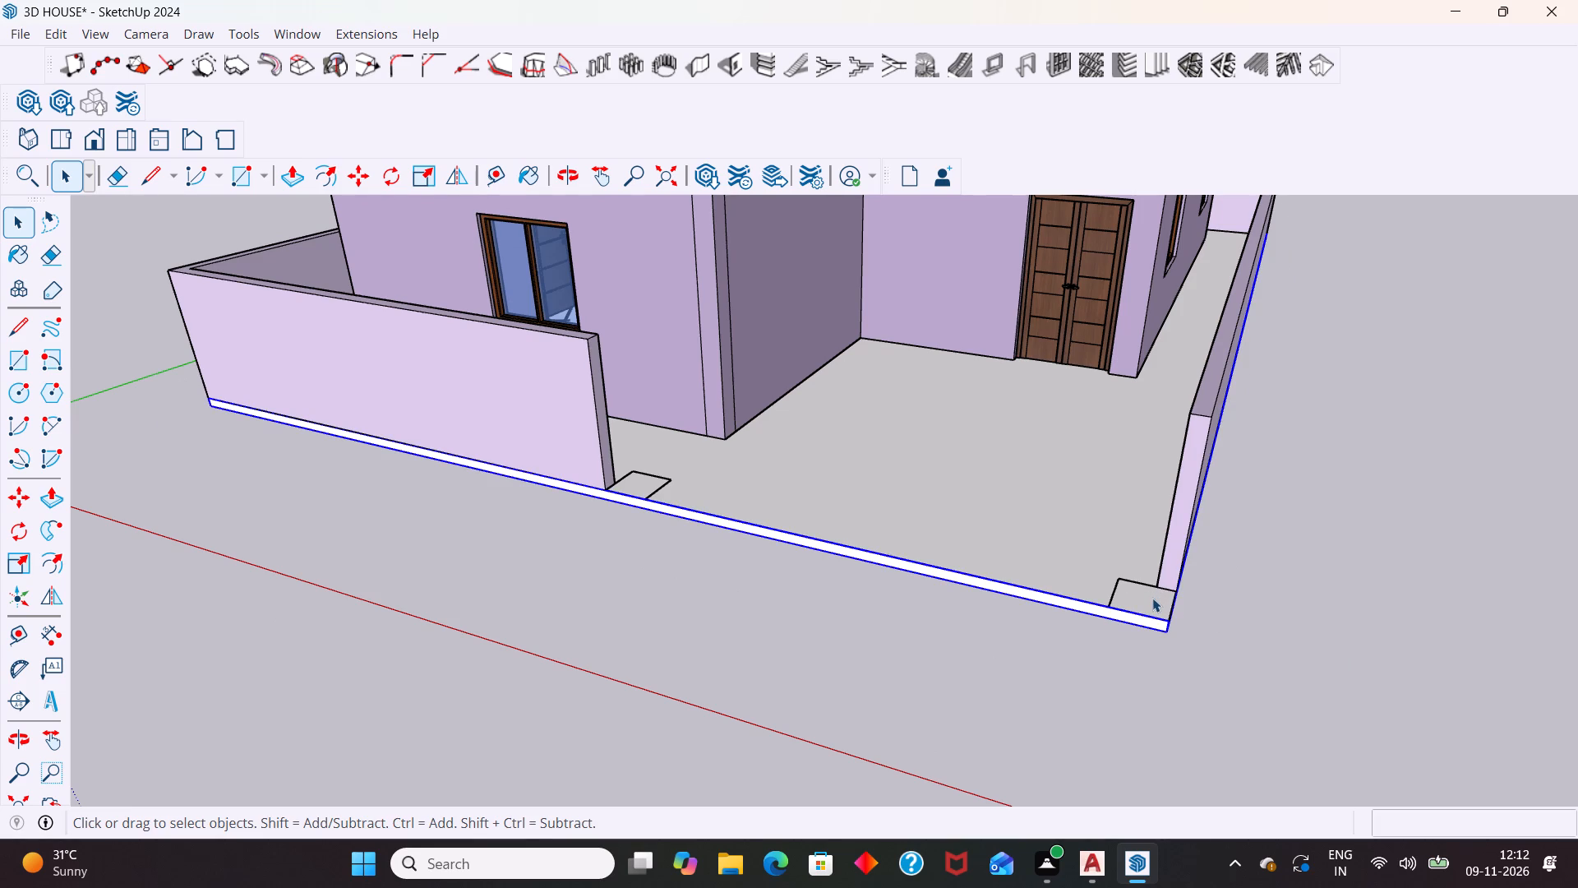
{"action": "double_click", "coordinate": [1152, 598]}
{"action": "left_click", "coordinate": [1152, 598]}
{"action": "scroll", "coordinate": [1156, 594], "scroll_direction": "up", "scroll_amount": 10}
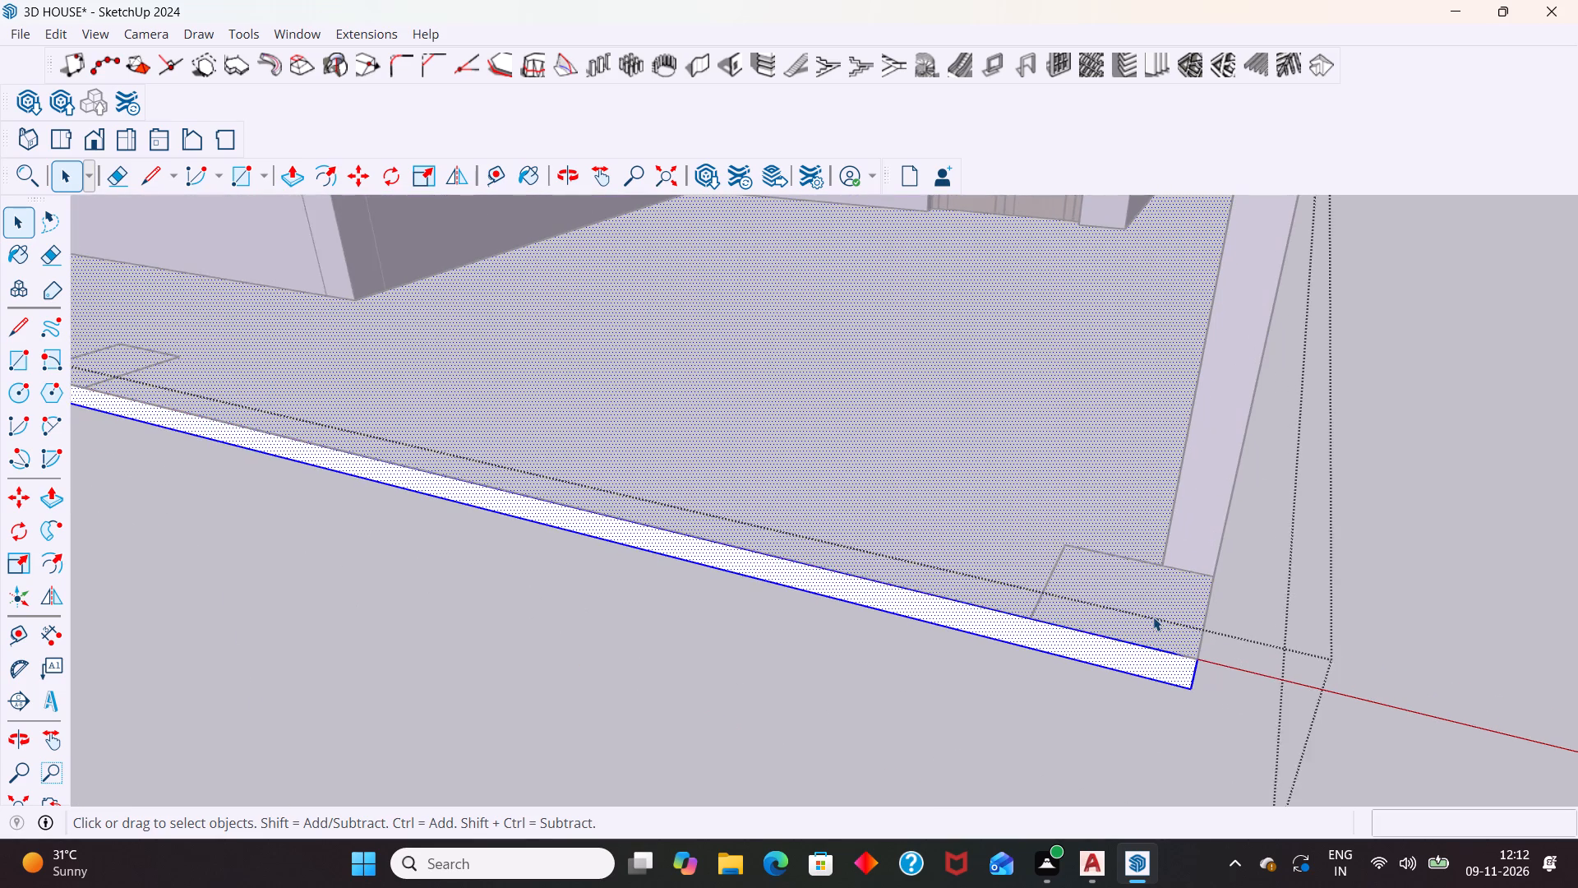
{"action": "scroll", "coordinate": [1153, 617], "scroll_direction": "up", "scroll_amount": 2}
{"action": "double_click", "coordinate": [1153, 617]}
{"action": "left_click", "coordinate": [1153, 617]}
{"action": "left_click", "coordinate": [1150, 617]}
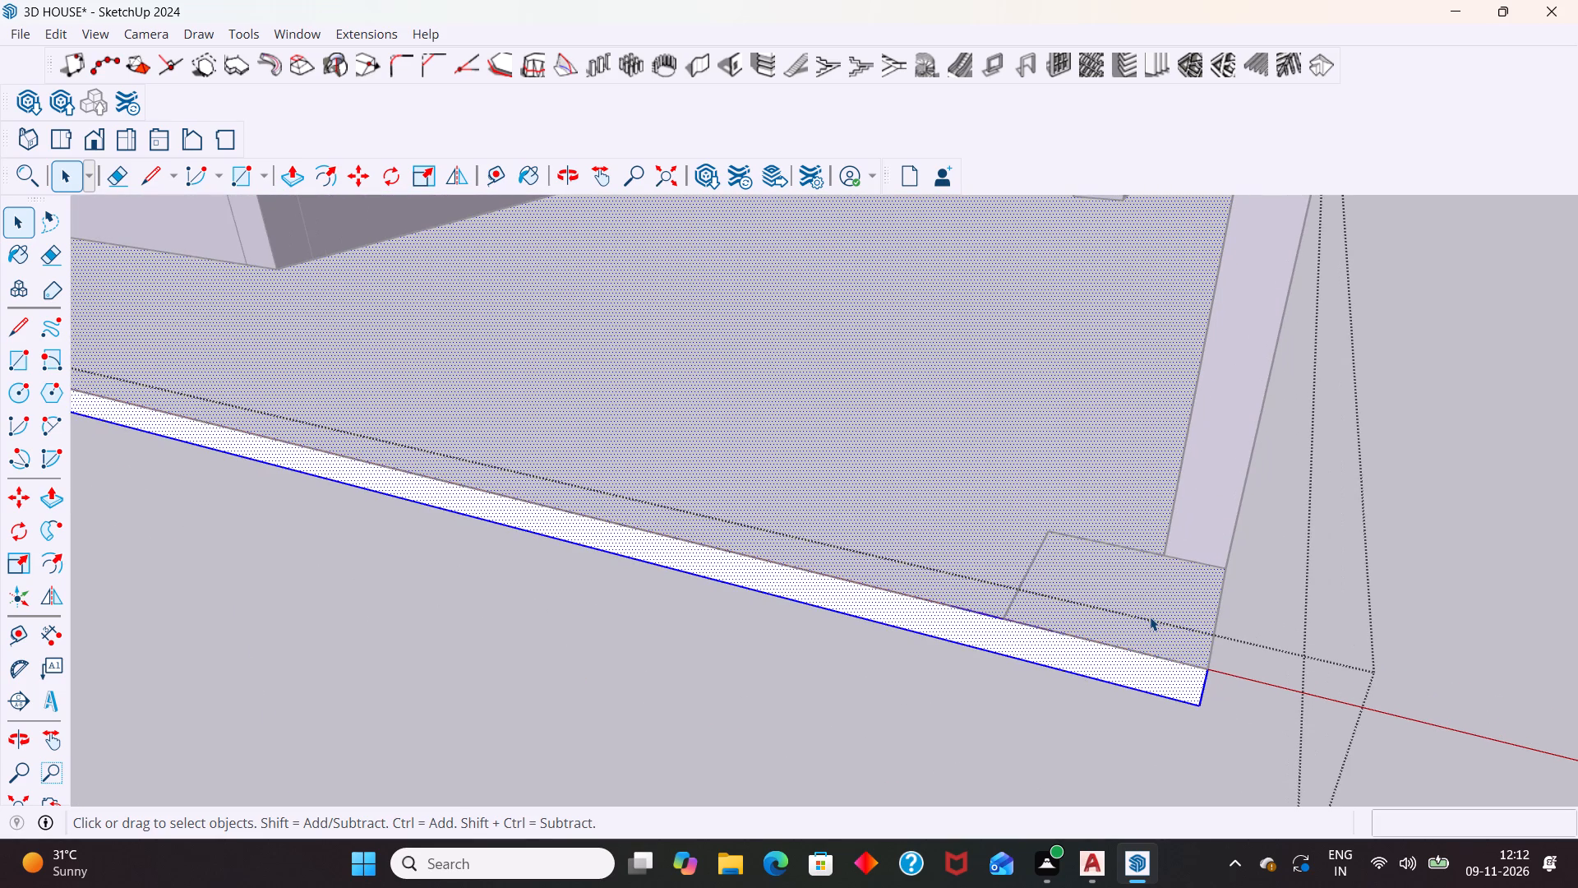
{"action": "key", "text": "r"}
{"action": "left_click_drag", "start_coordinate": [1053, 527], "coordinate": [1053, 537]}
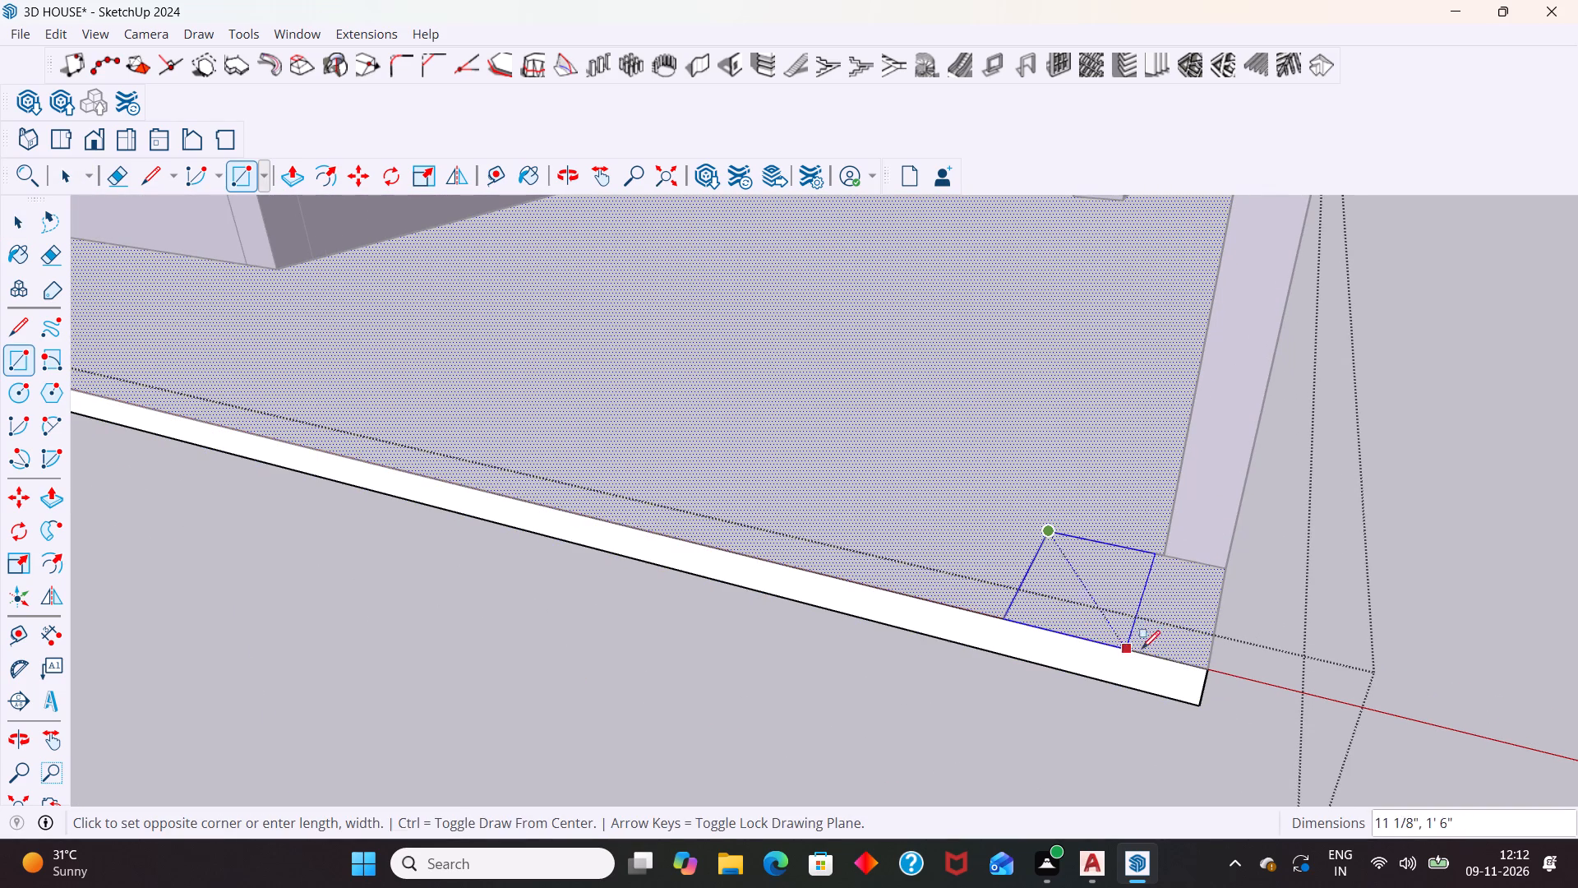
{"action": "left_click", "coordinate": [1212, 667]}
{"action": "key", "text": "space"}
{"action": "left_click", "coordinate": [1167, 620]}
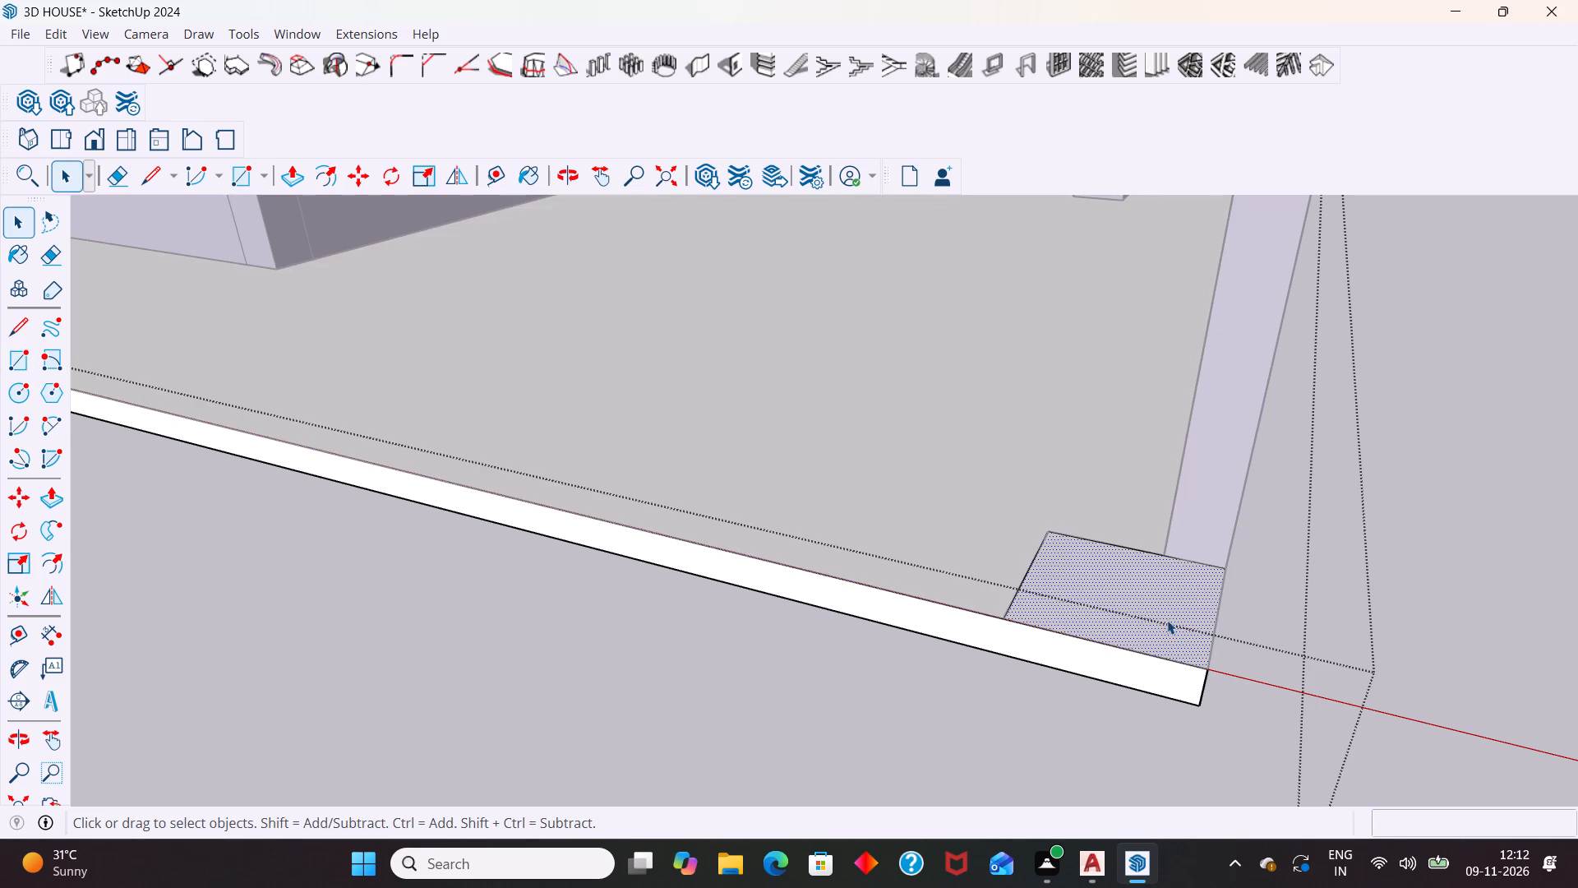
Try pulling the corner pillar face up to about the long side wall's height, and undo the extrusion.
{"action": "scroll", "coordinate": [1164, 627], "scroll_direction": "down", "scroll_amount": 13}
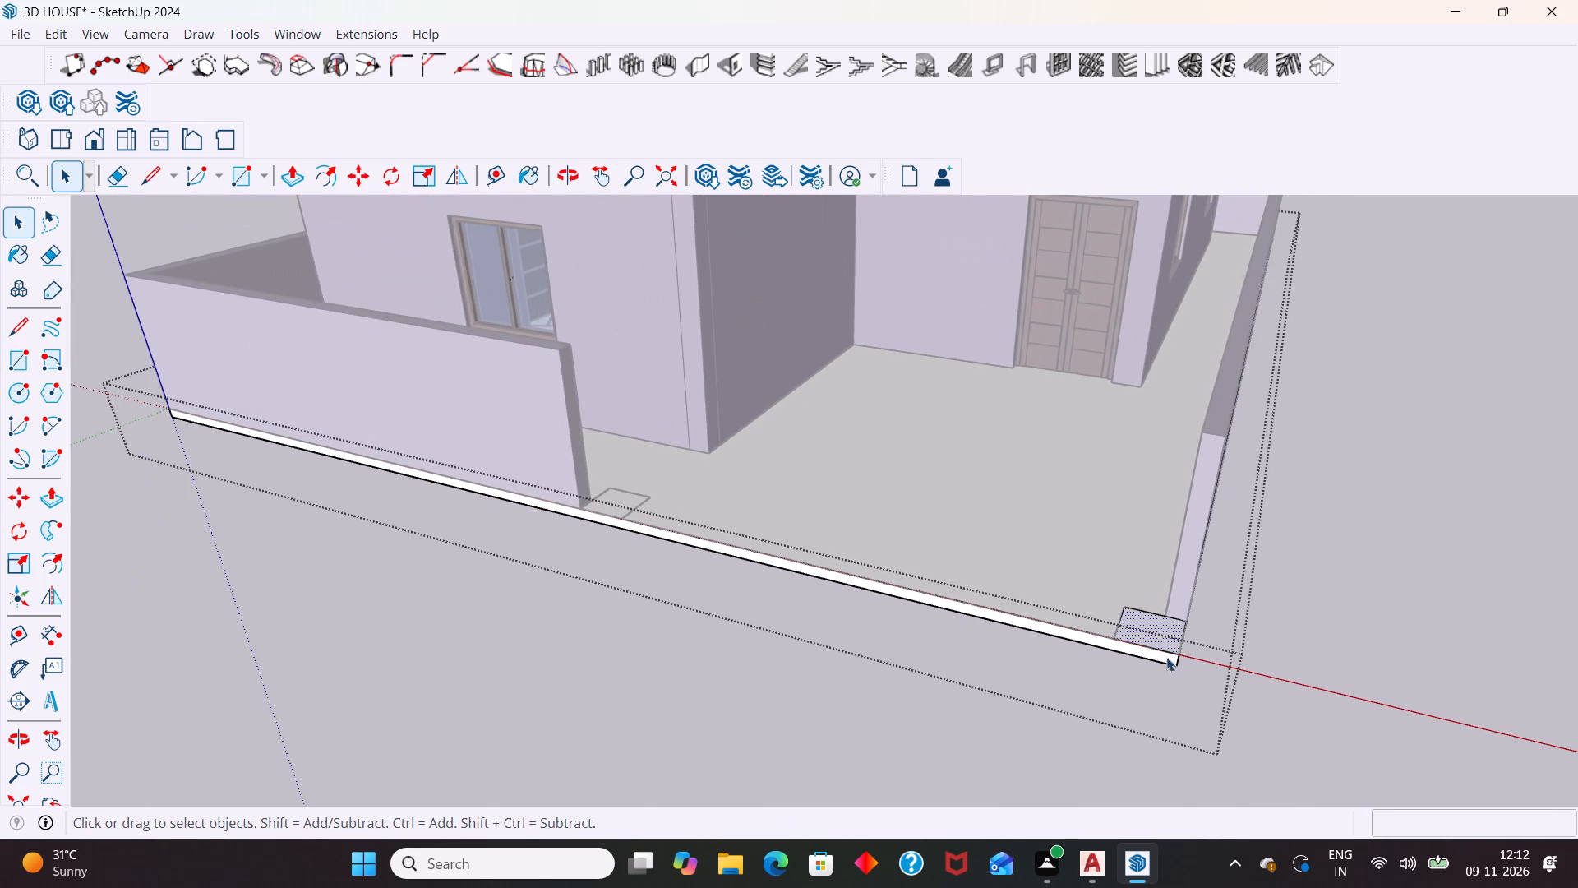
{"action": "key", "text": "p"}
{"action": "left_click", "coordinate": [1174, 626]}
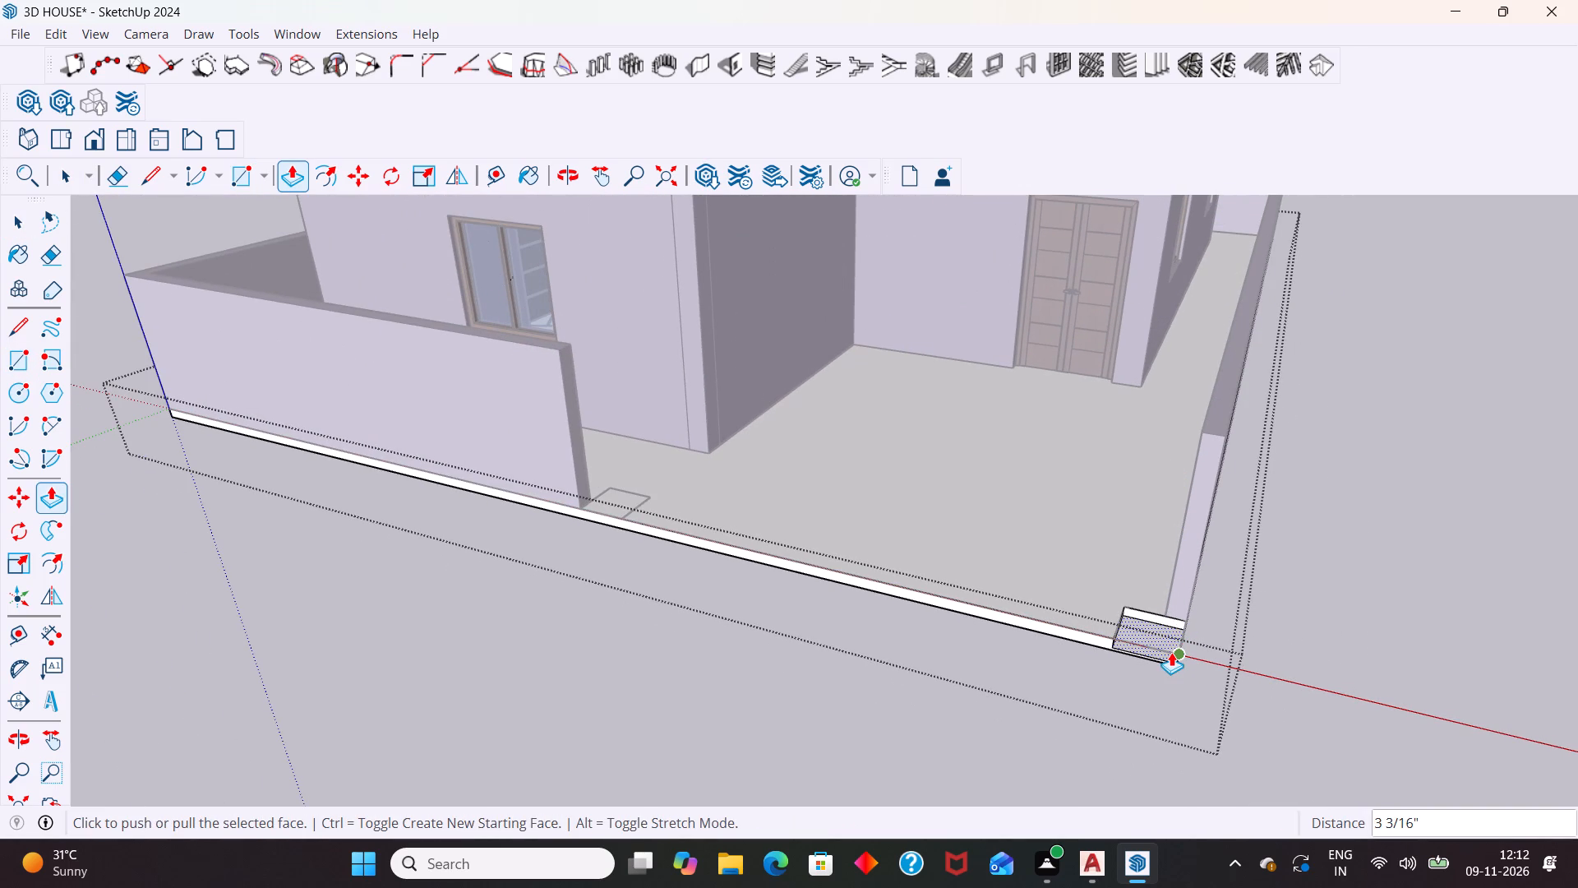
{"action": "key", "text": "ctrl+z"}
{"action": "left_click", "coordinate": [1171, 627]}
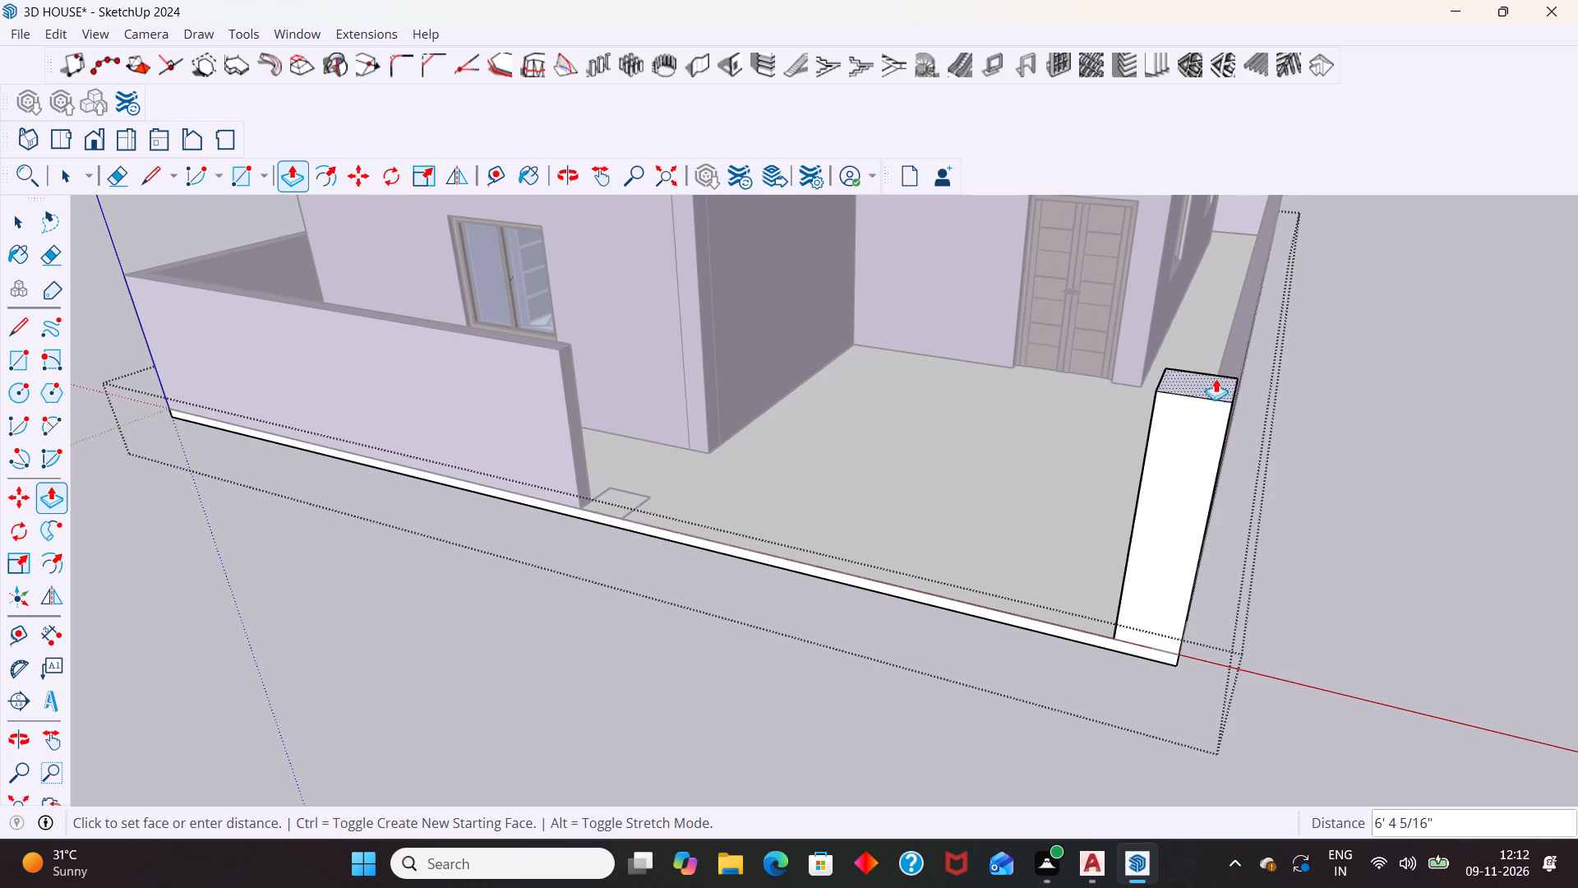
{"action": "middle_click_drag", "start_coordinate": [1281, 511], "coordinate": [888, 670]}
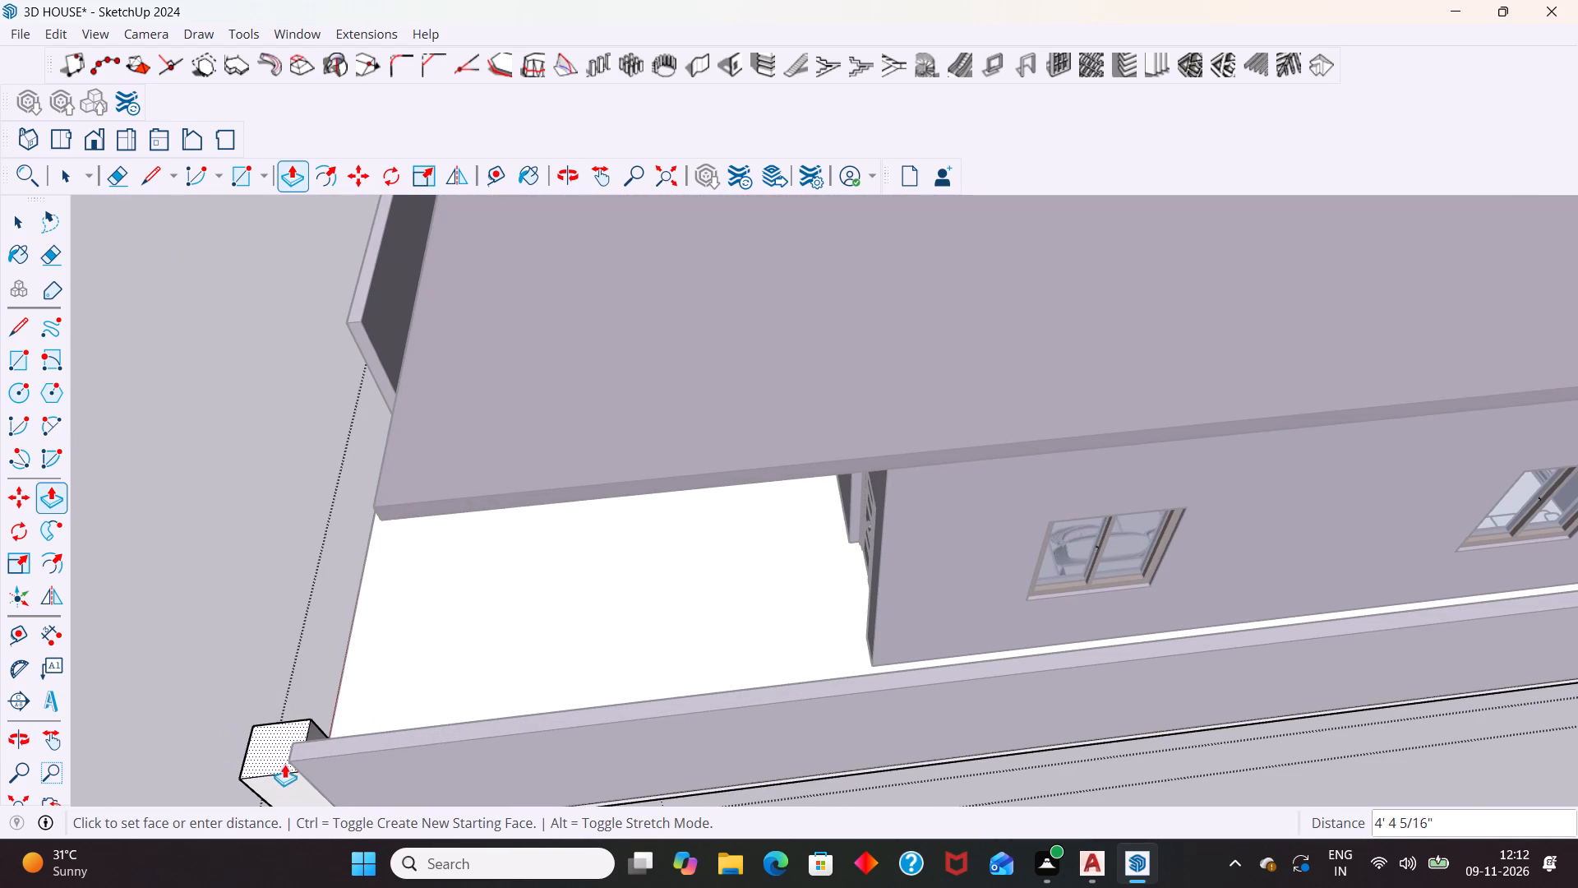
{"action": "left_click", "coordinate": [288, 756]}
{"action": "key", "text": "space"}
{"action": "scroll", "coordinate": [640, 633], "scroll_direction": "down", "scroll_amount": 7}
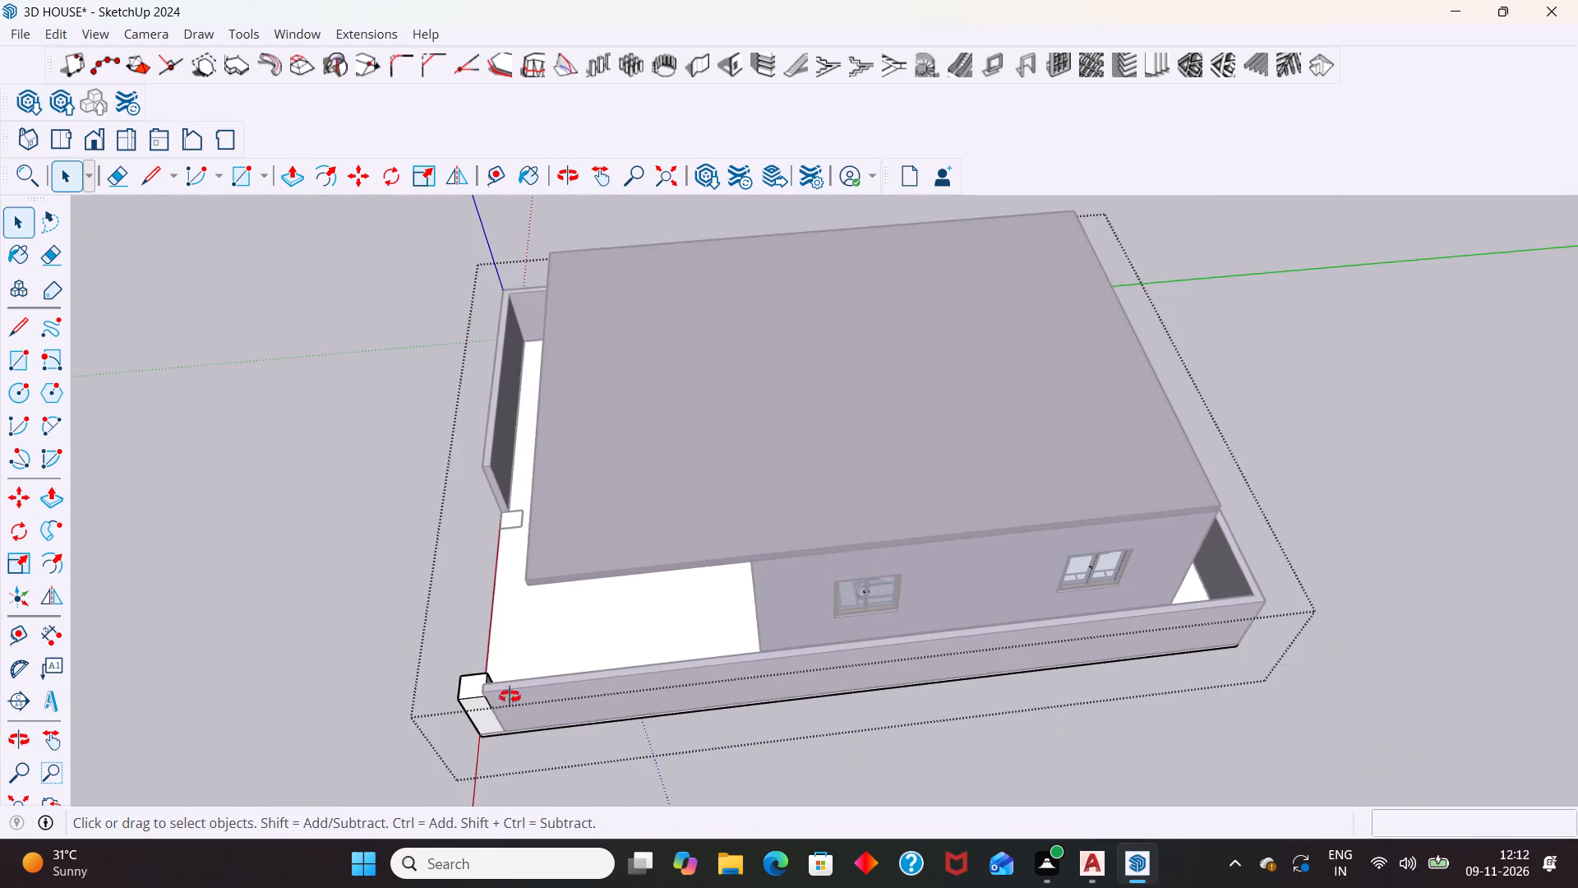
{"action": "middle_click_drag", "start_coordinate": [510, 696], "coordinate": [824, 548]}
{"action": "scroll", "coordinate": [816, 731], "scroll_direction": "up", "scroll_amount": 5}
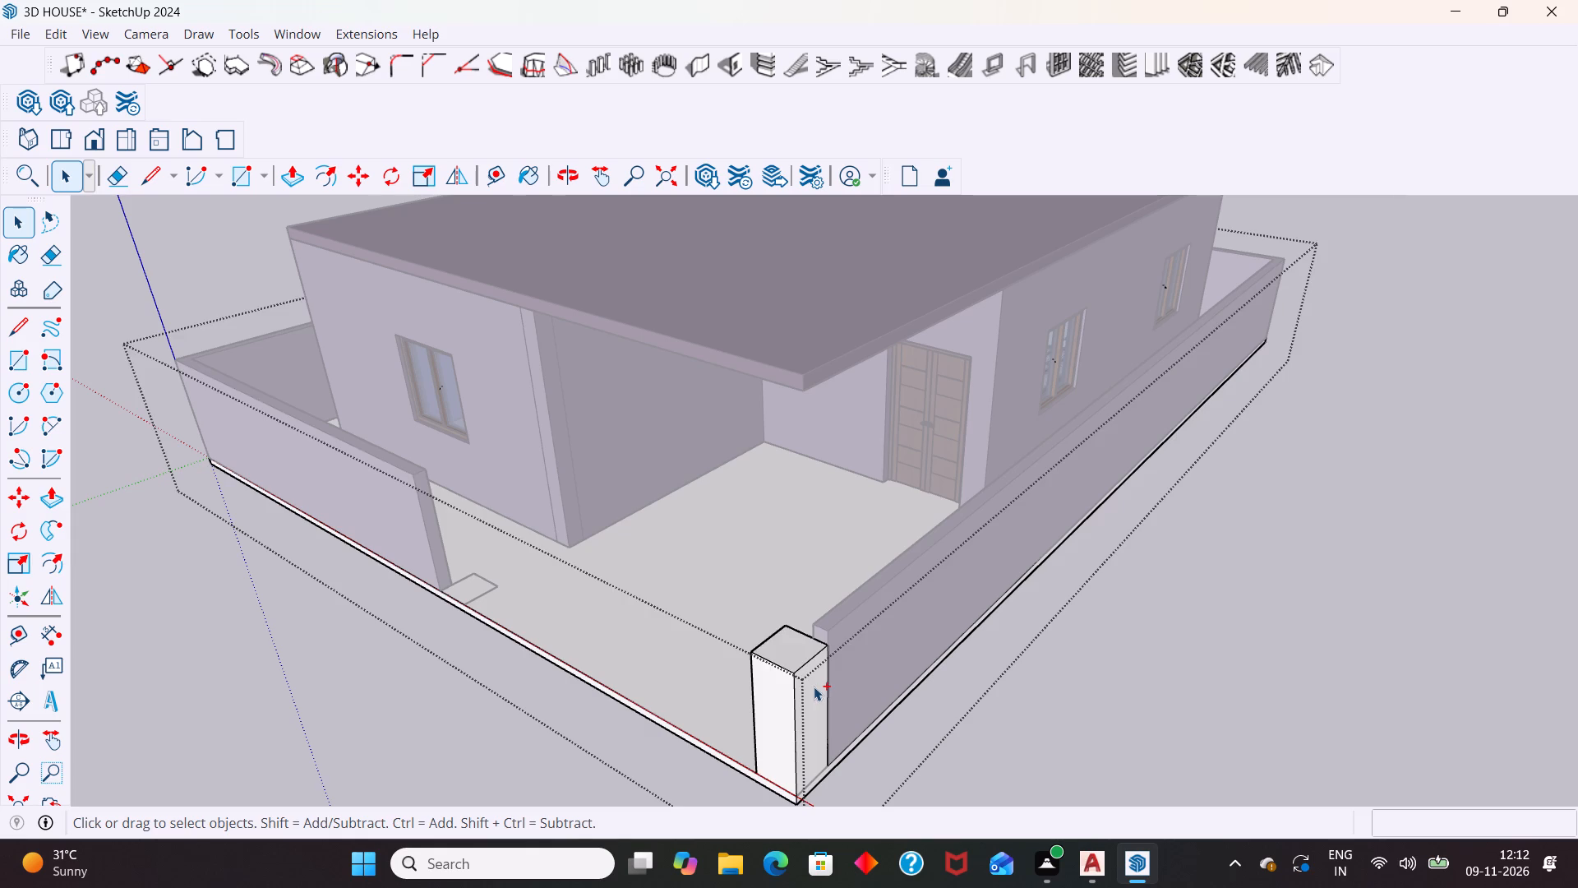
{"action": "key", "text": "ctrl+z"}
Push/Pull the corner pillar face up 5' to match the height of the long side wall.
{"action": "key", "text": "p"}
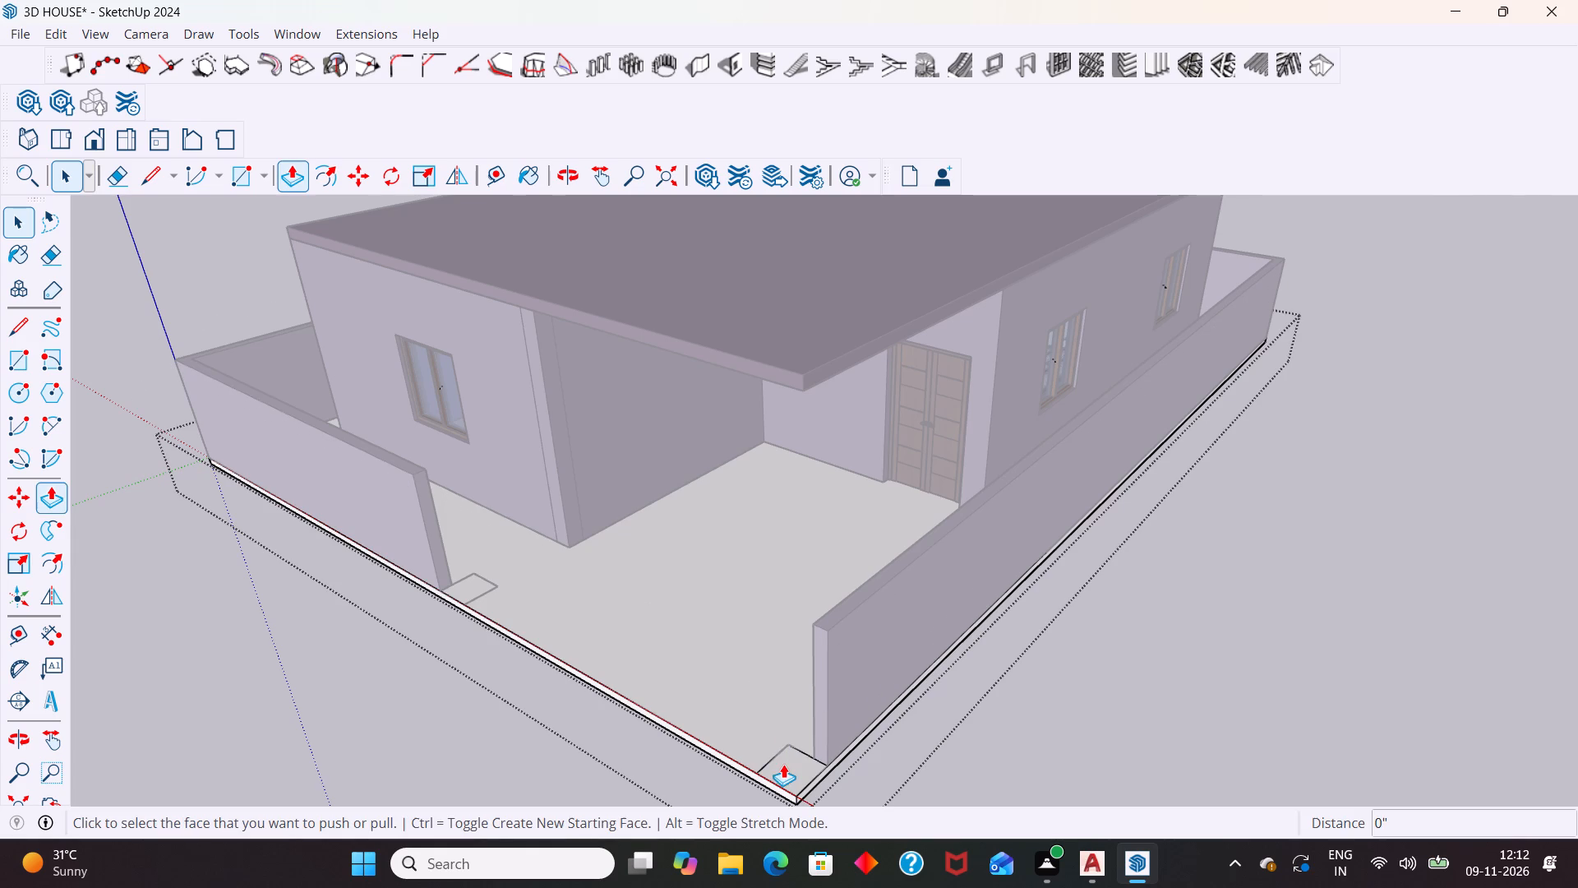
{"action": "left_click", "coordinate": [792, 764]}
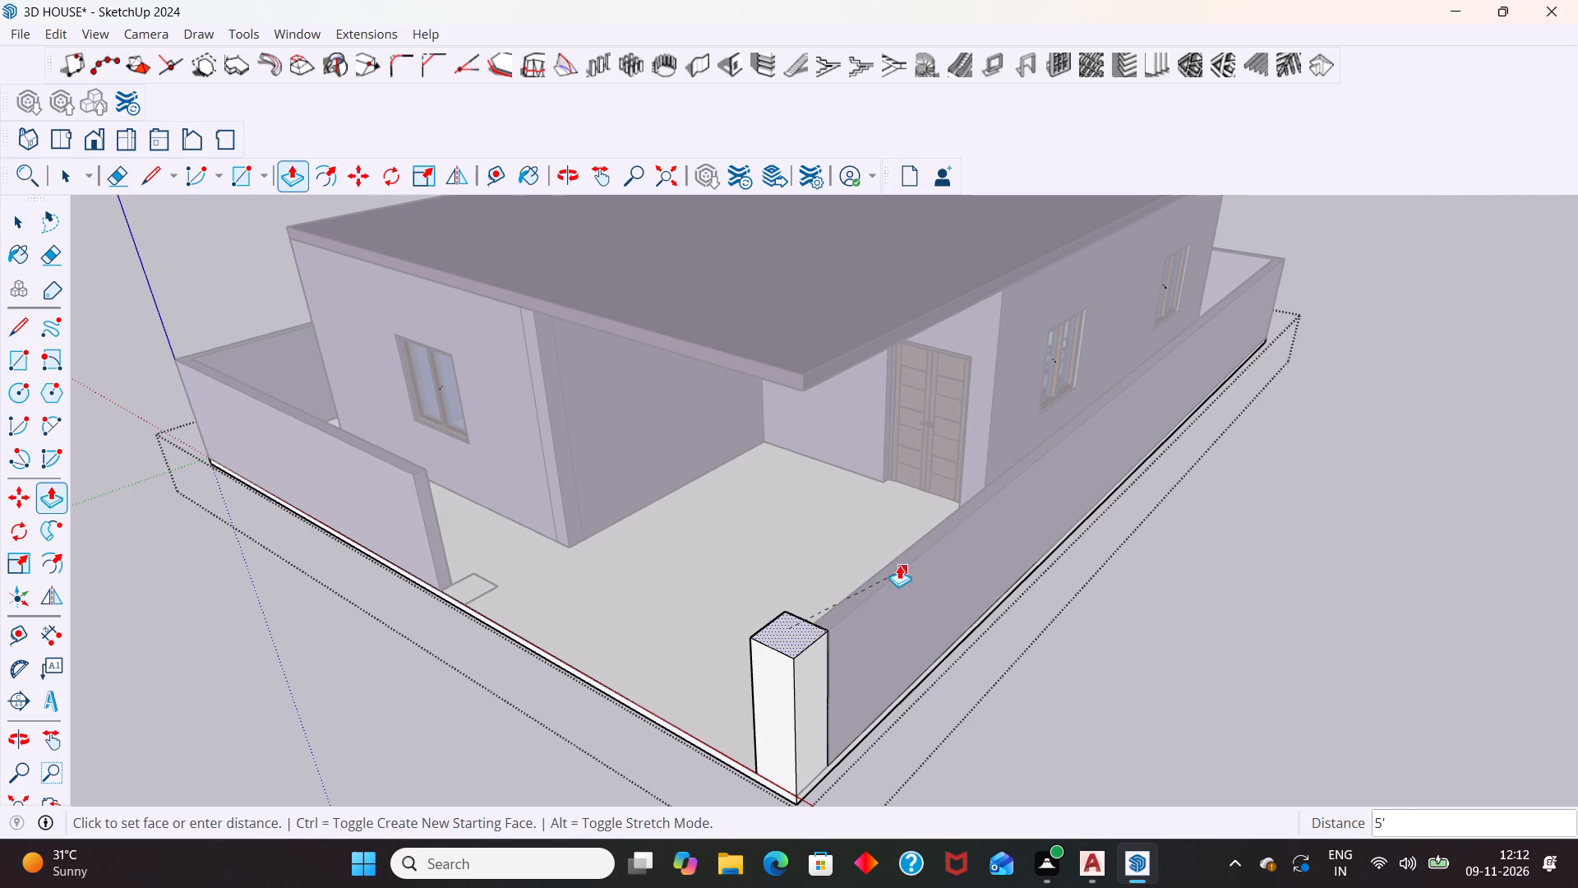
{"action": "left_click", "coordinate": [899, 565]}
Draw a rectangle over the other square pillar outline, at the gate end of the front boundary wall.
{"action": "scroll", "coordinate": [900, 567], "scroll_direction": "down", "scroll_amount": 7}
{"action": "middle_click_drag", "start_coordinate": [757, 717], "coordinate": [943, 673]}
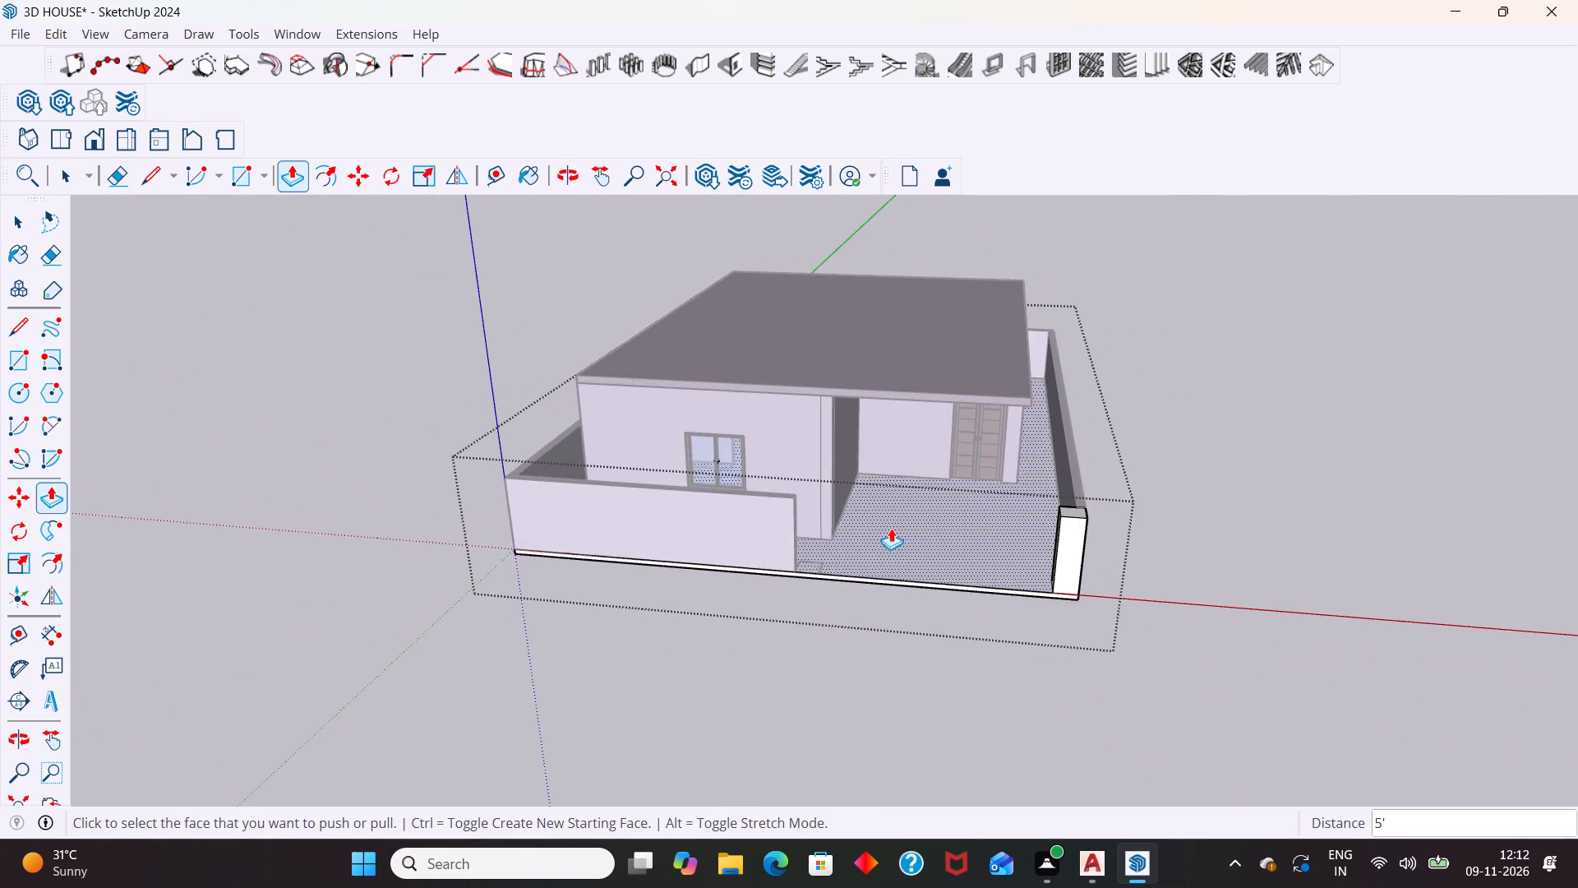
{"action": "scroll", "coordinate": [851, 558], "scroll_direction": "up", "scroll_amount": 9}
{"action": "key", "text": "space"}
{"action": "scroll", "coordinate": [785, 562], "scroll_direction": "up", "scroll_amount": 5}
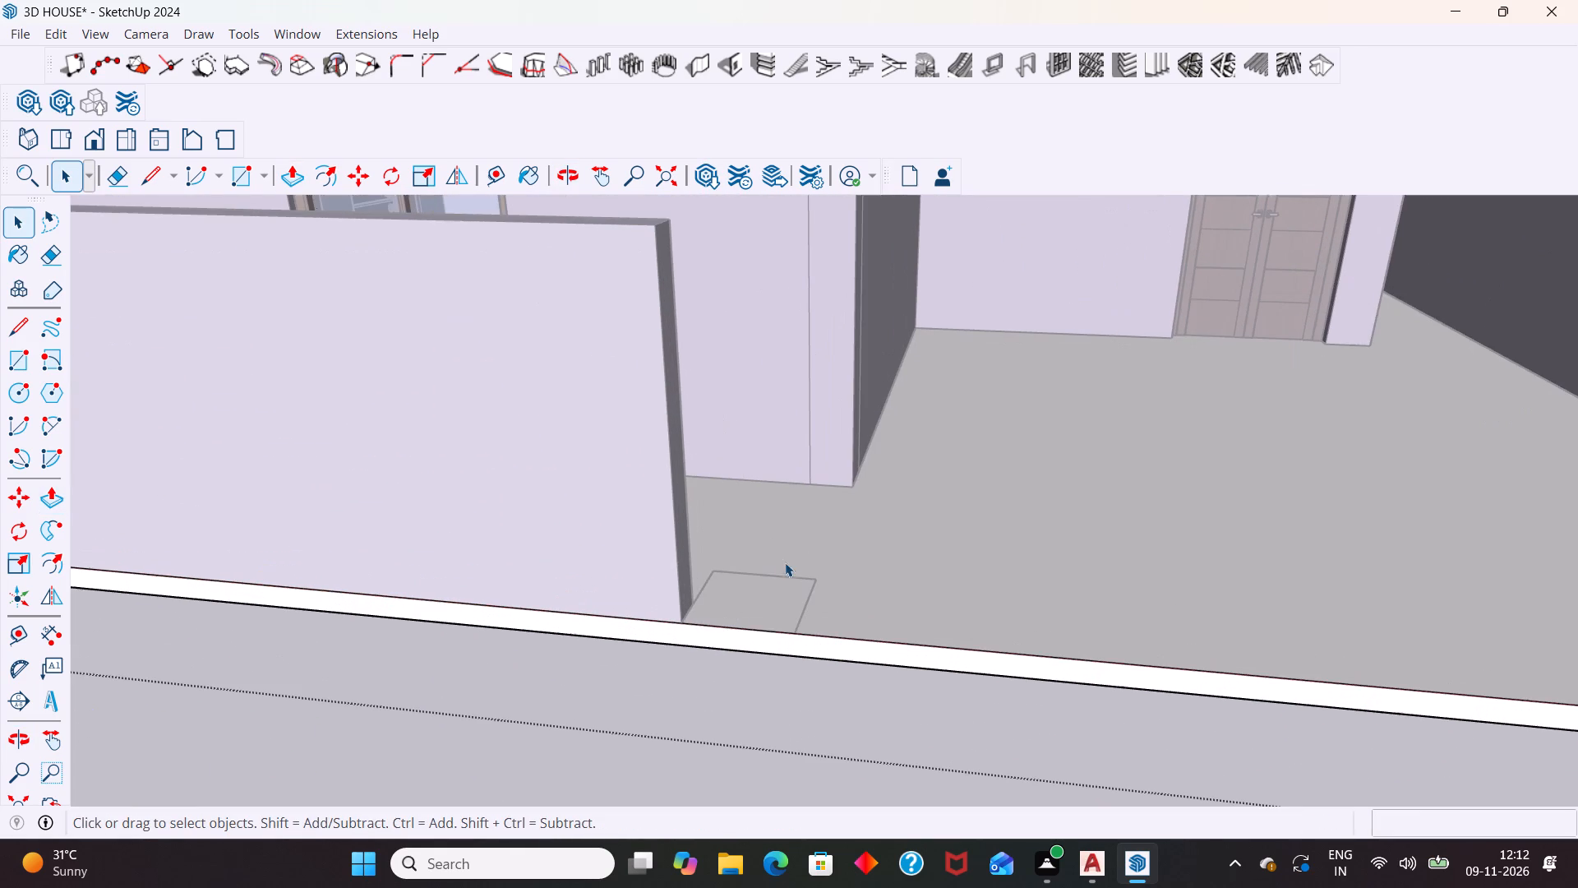
{"action": "key", "text": "r"}
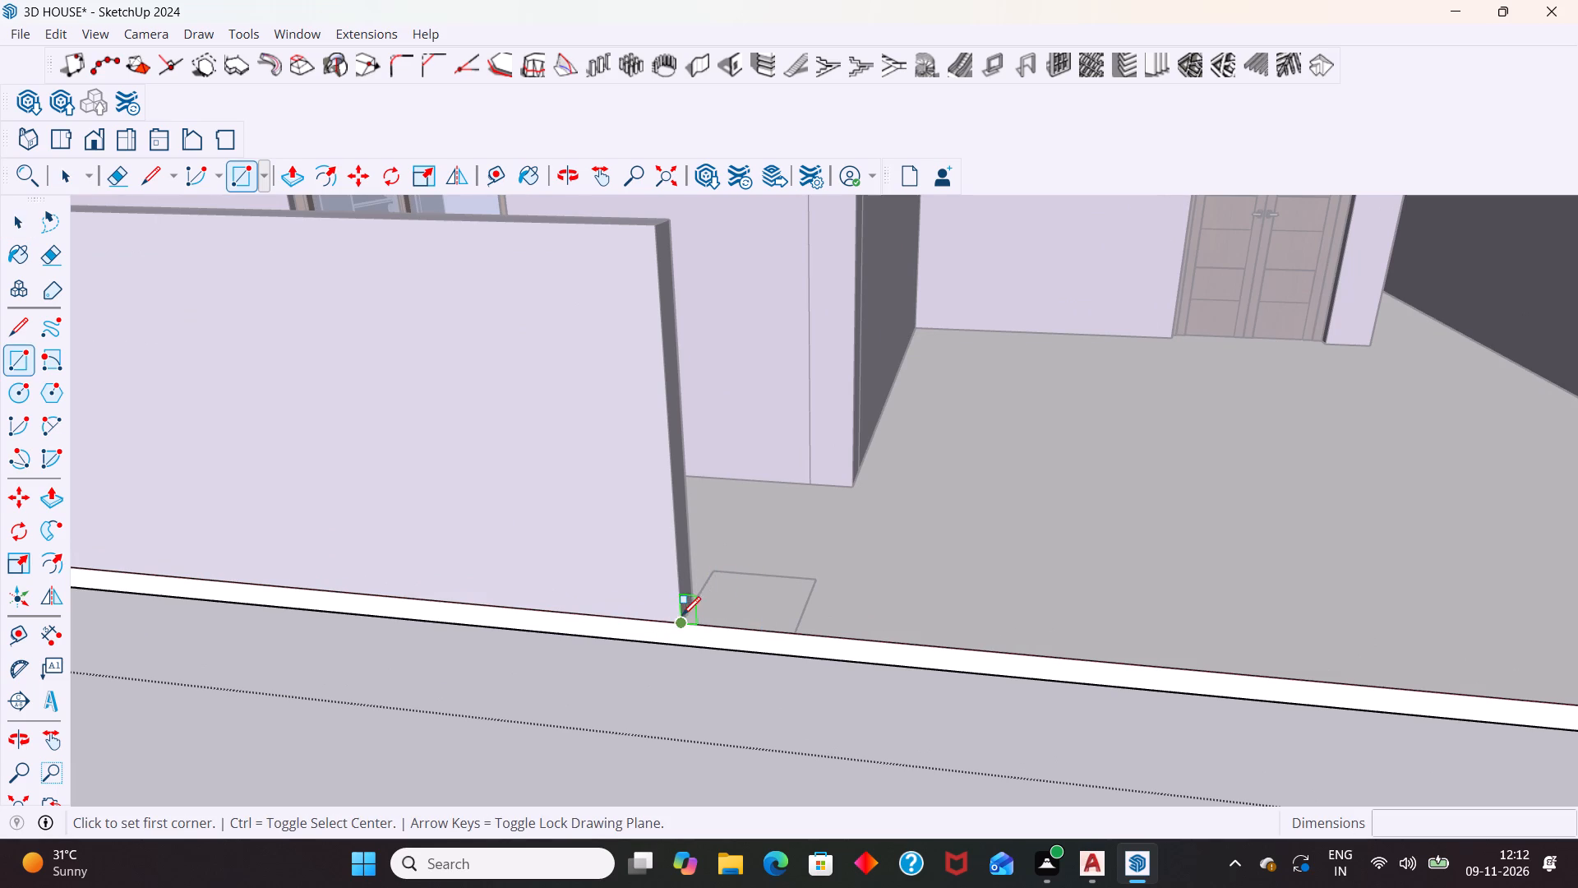
{"action": "left_click", "coordinate": [676, 622]}
{"action": "left_click", "coordinate": [814, 577]}
{"action": "key", "text": "space"}
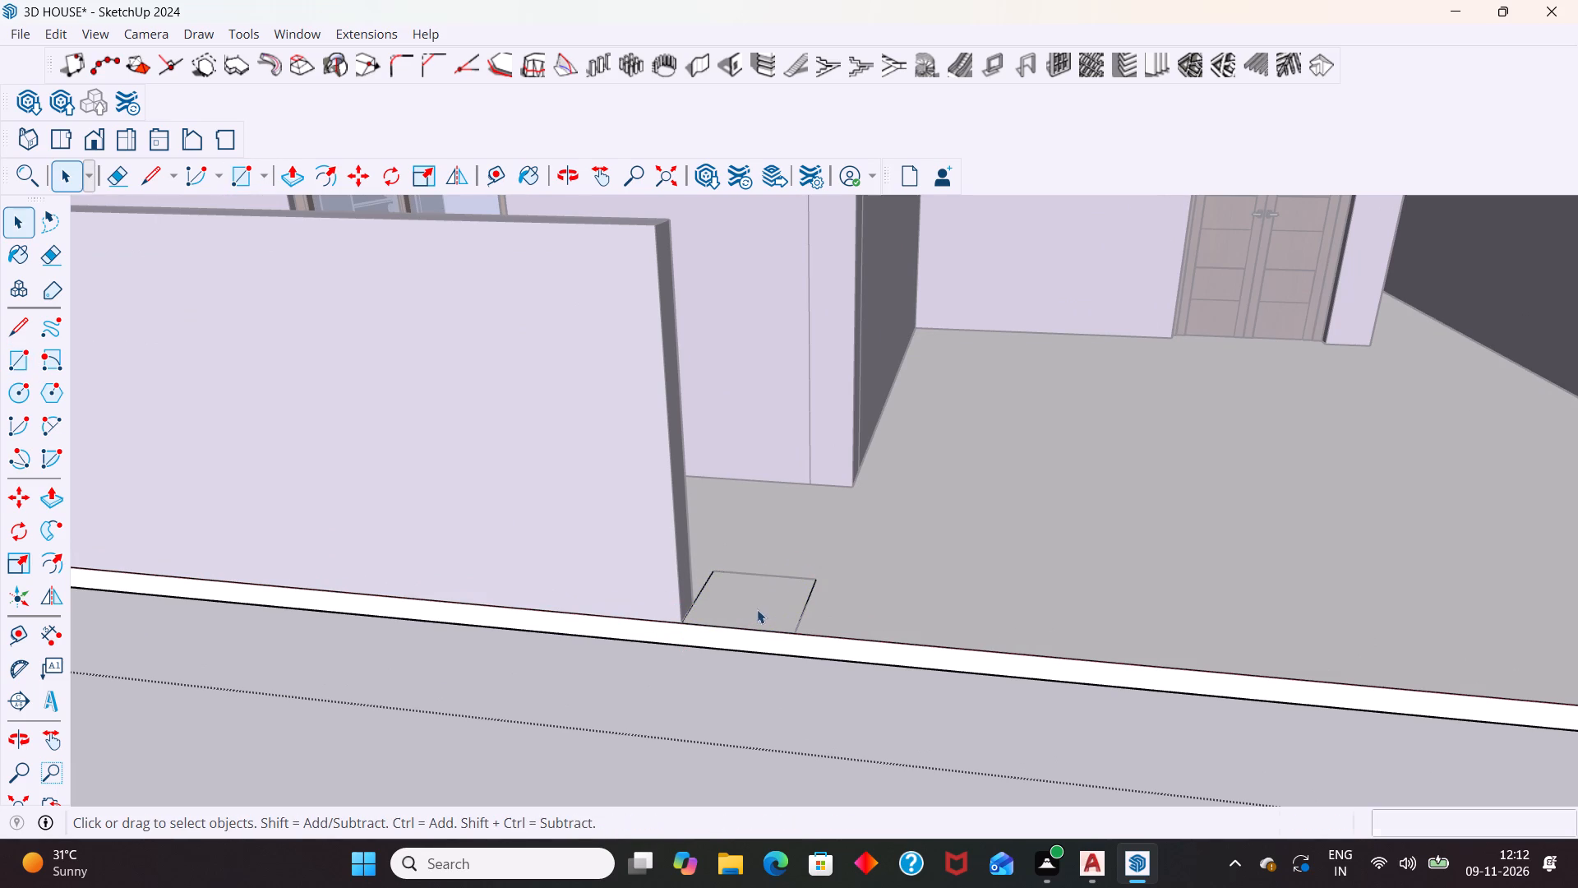
Push/Pull the pillar face at the front wall's end up 5' to match the top of that wall.
{"action": "left_click", "coordinate": [758, 608]}
{"action": "key", "text": "p"}
{"action": "left_click", "coordinate": [758, 608]}
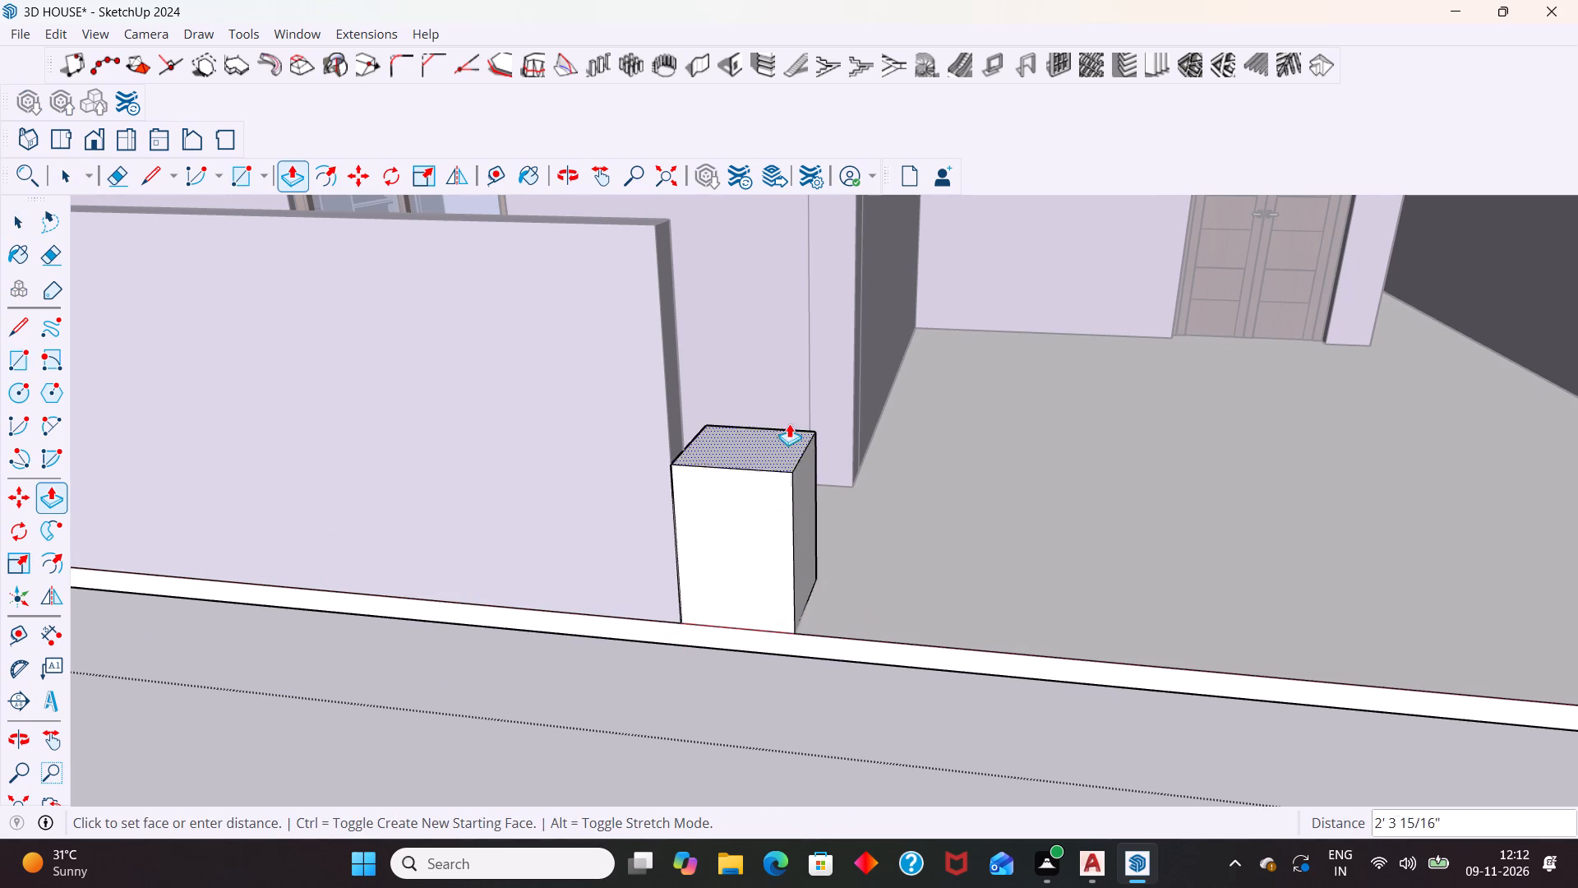
{"action": "scroll", "coordinate": [781, 403], "scroll_direction": "down", "scroll_amount": 7}
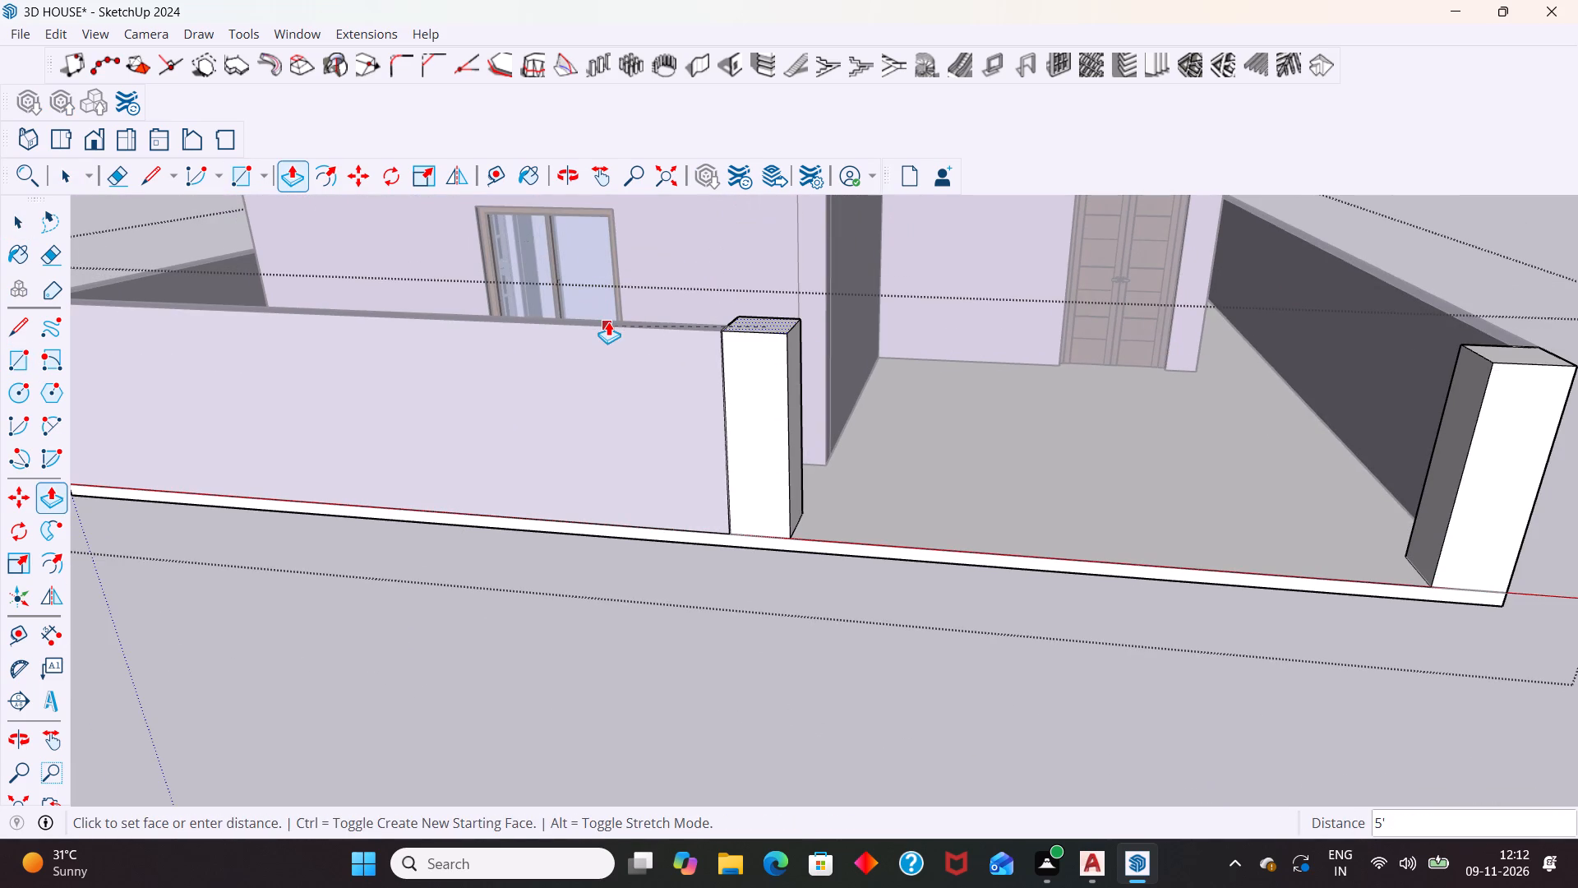
{"action": "left_click", "coordinate": [608, 321]}
{"action": "key", "text": "space"}
Examine the front gate opening and both pillars from several angles.
{"action": "scroll", "coordinate": [593, 394], "scroll_direction": "down", "scroll_amount": 6}
{"action": "middle_click_drag", "start_coordinate": [902, 557], "coordinate": [900, 561]}
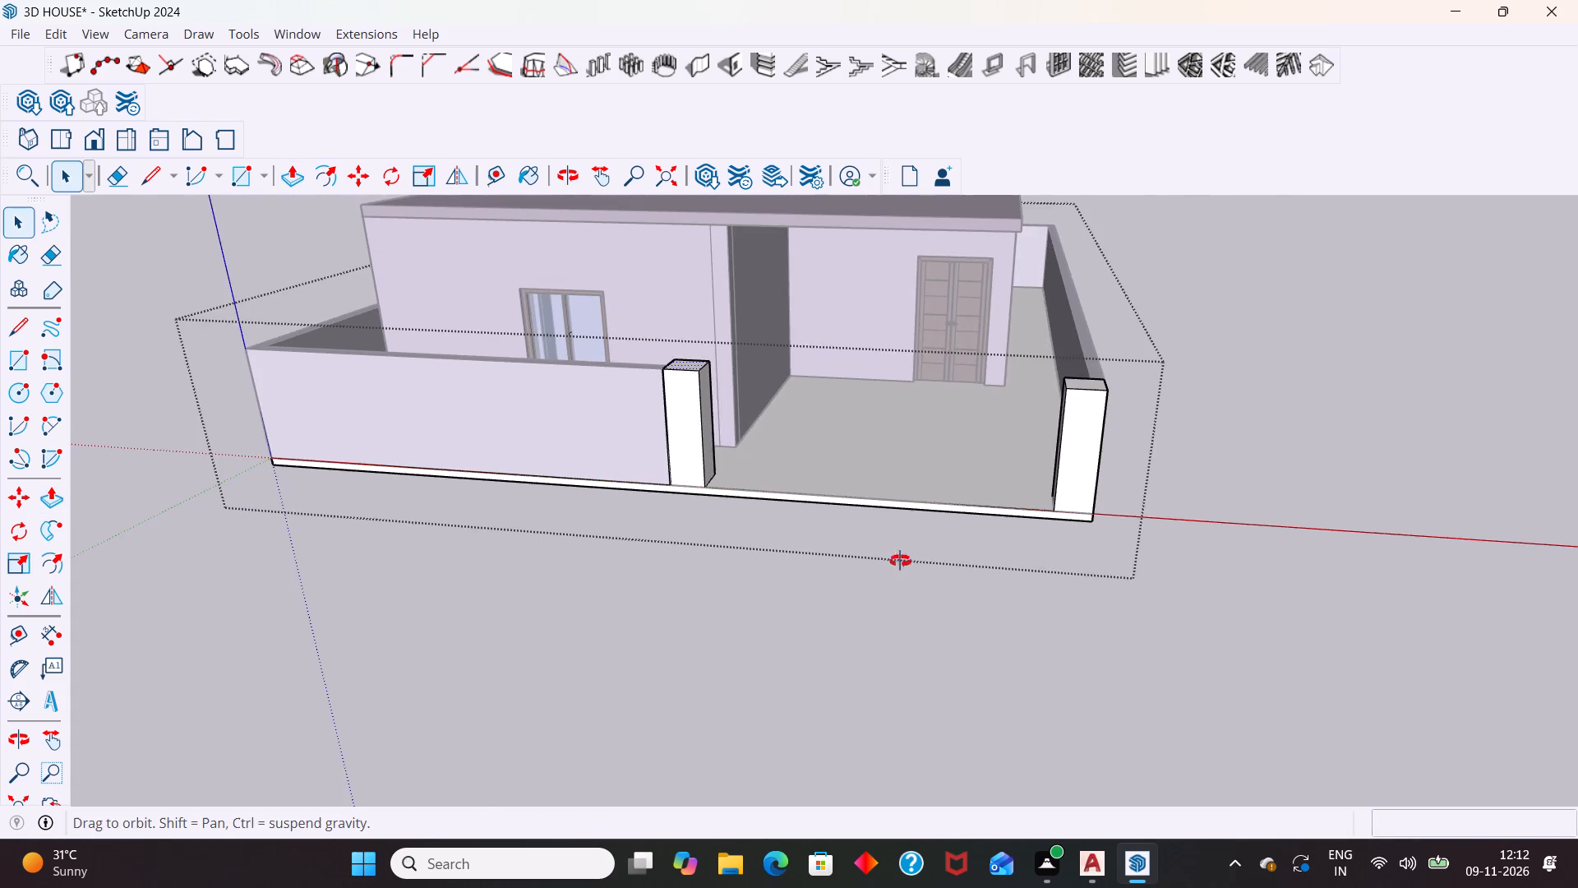
{"action": "middle_click_drag", "start_coordinate": [900, 561], "coordinate": [842, 597]}
{"action": "scroll", "coordinate": [863, 594], "scroll_direction": "down", "scroll_amount": 6}
{"action": "scroll", "coordinate": [821, 624], "scroll_direction": "up", "scroll_amount": 7}
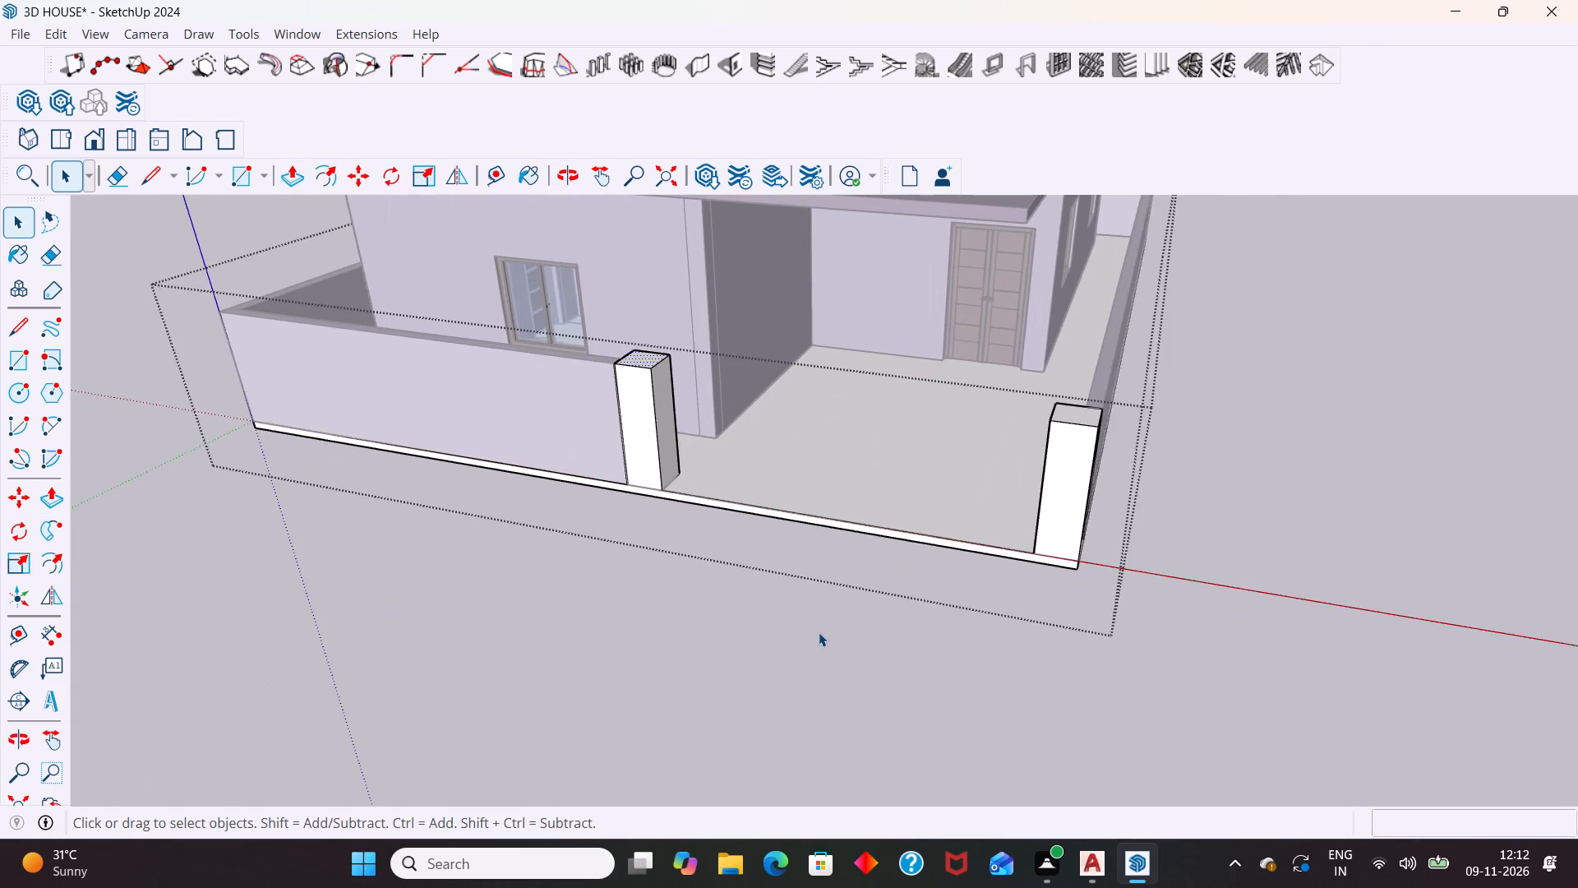
{"action": "middle_click_drag", "start_coordinate": [819, 634], "coordinate": [867, 645]}
{"action": "scroll", "coordinate": [868, 647], "scroll_direction": "down", "scroll_amount": 3}
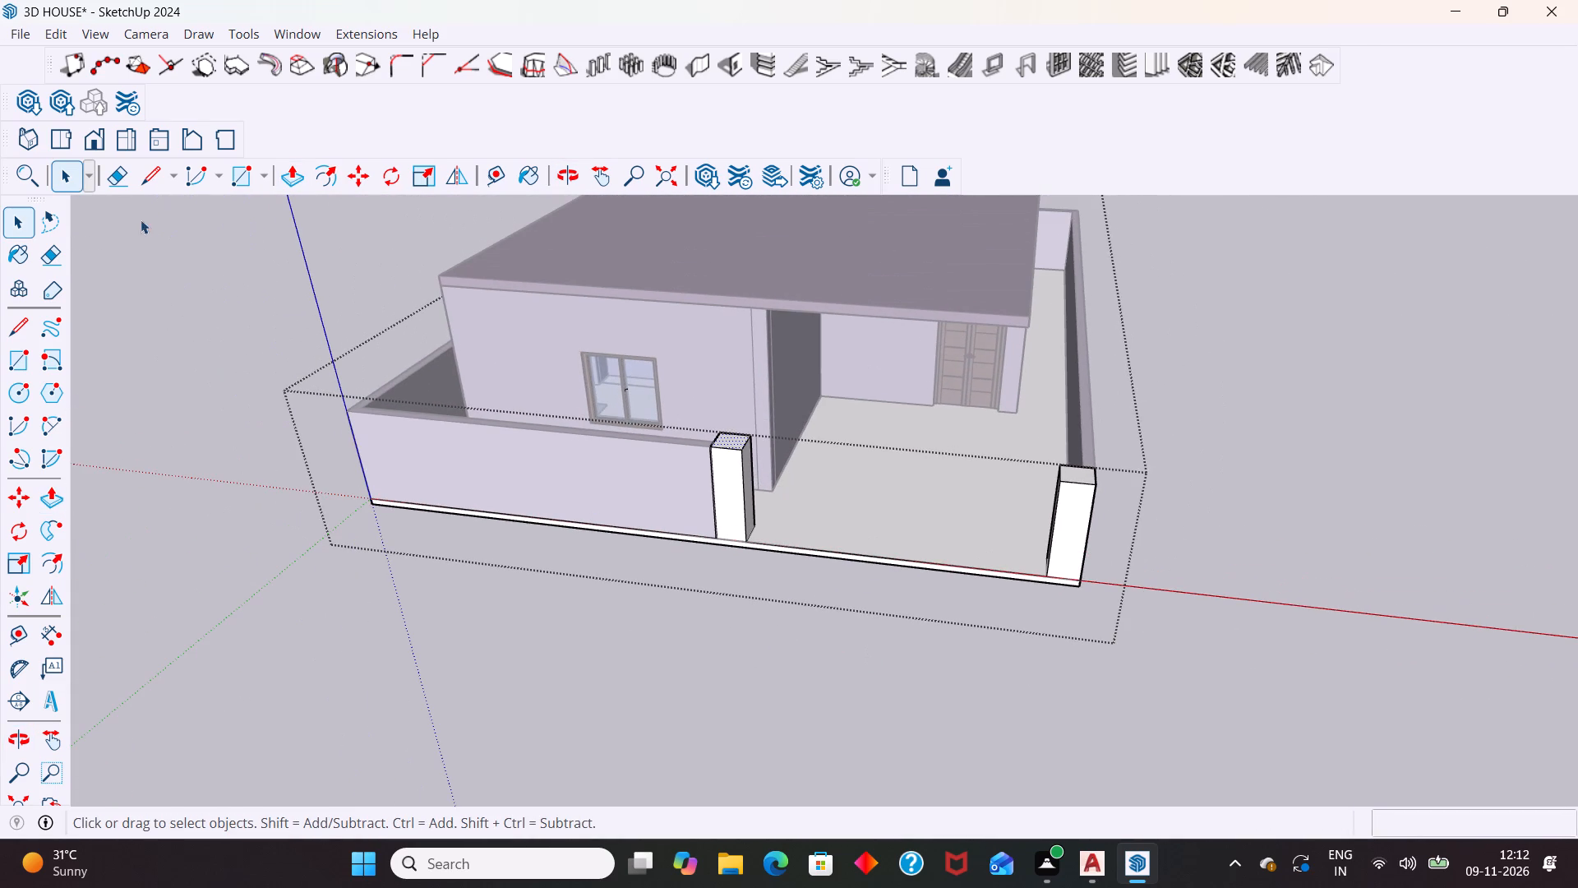
Search the 3D Warehouse for GATE.
{"action": "left_click", "coordinate": [34, 98]}
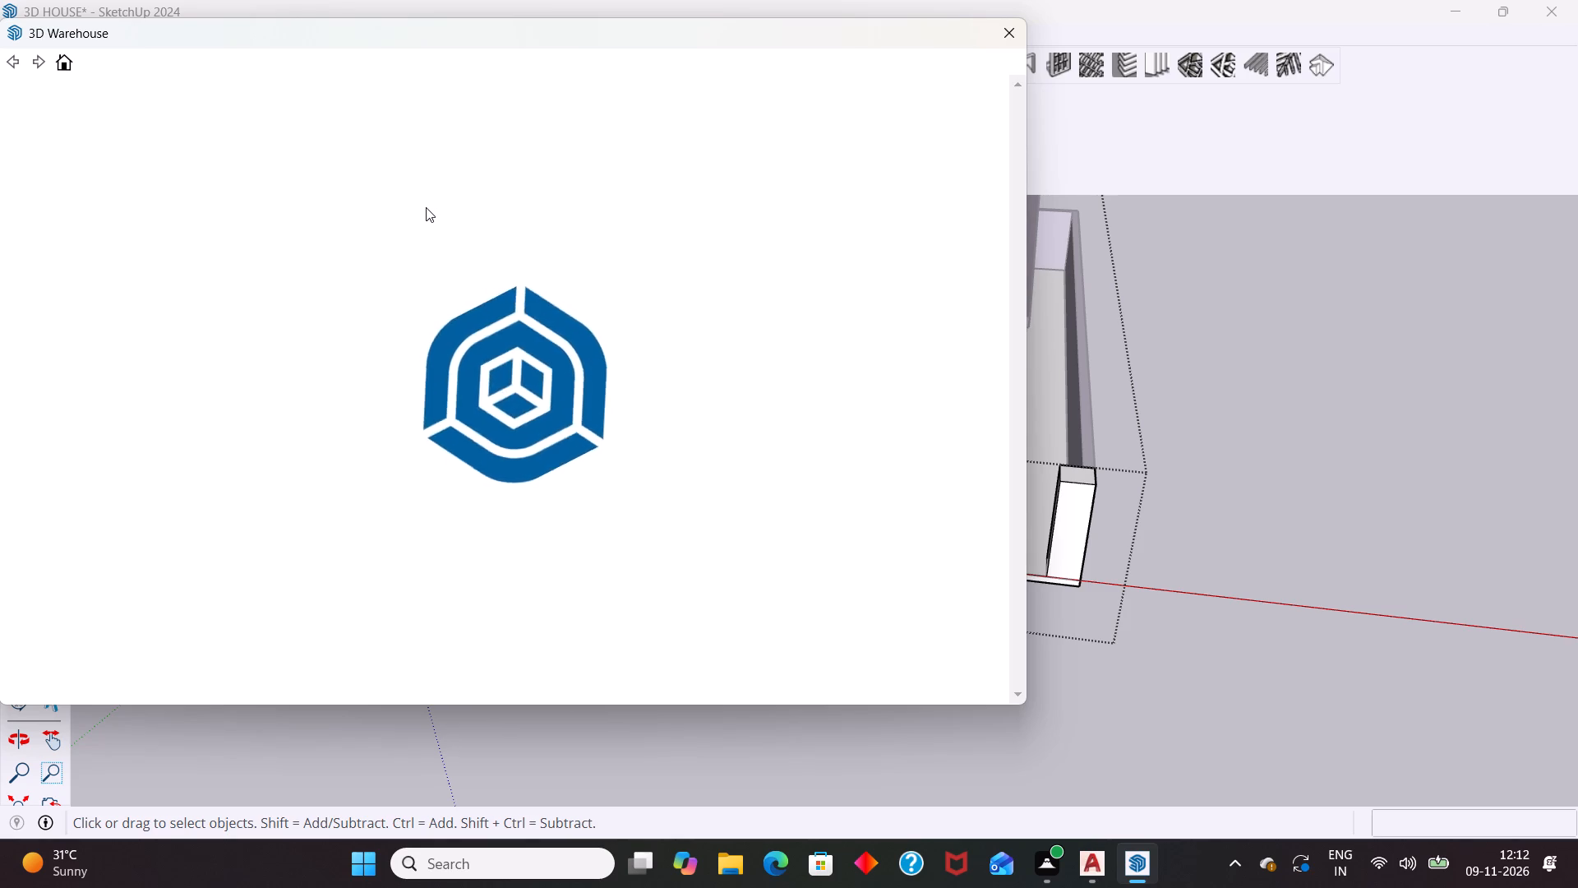
{"action": "left_click", "coordinate": [479, 113]}
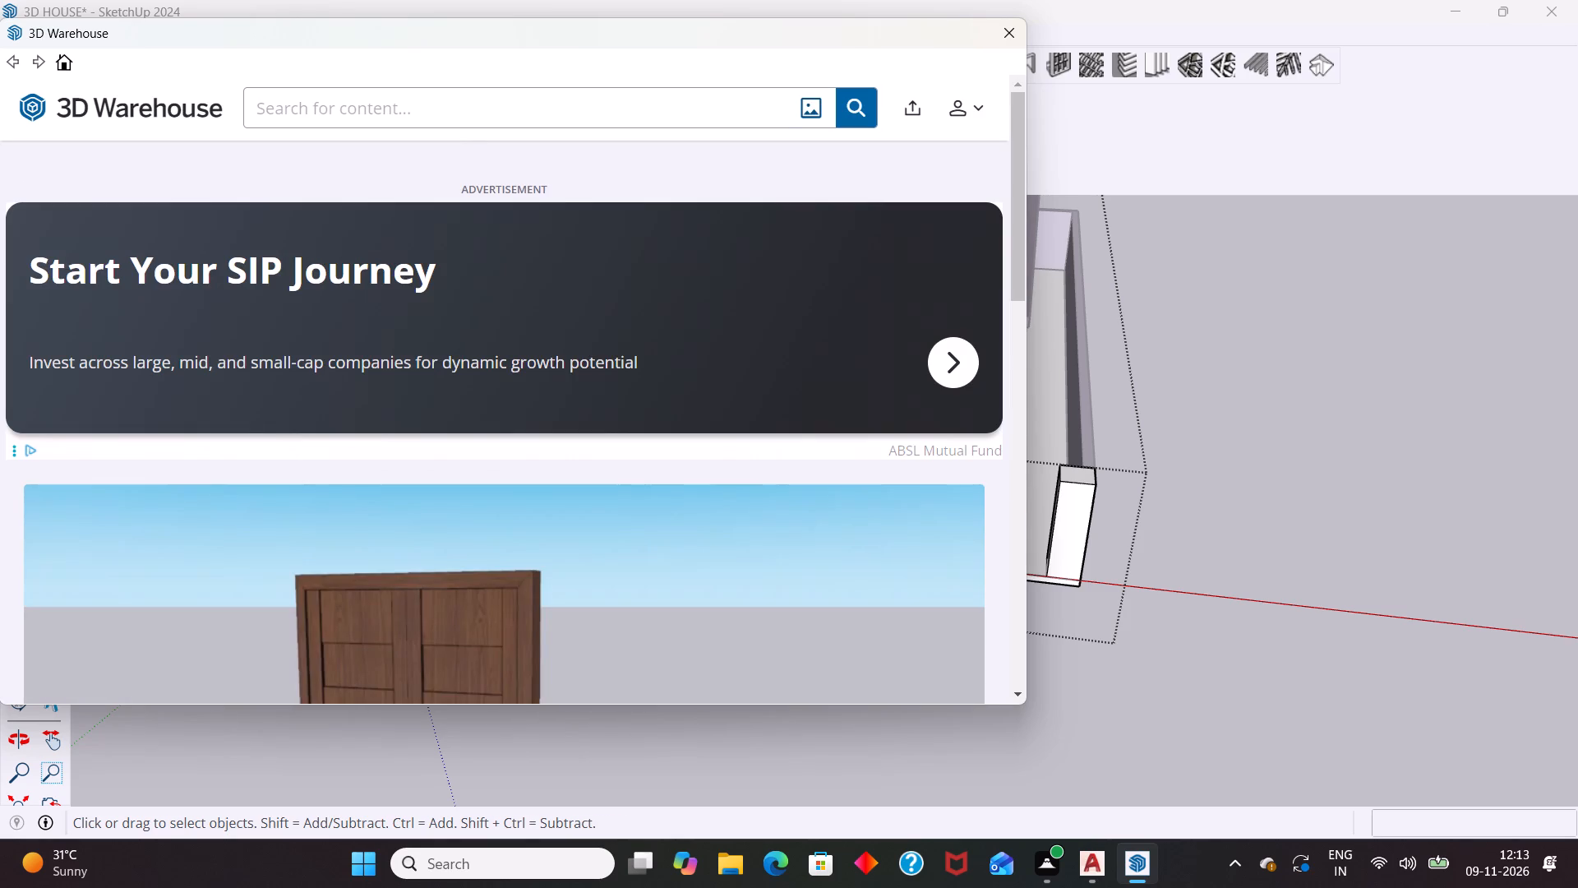
{"action": "key", "text": "g"}
{"action": "type", "text": "ATE"}
{"action": "key", "text": "Return"}
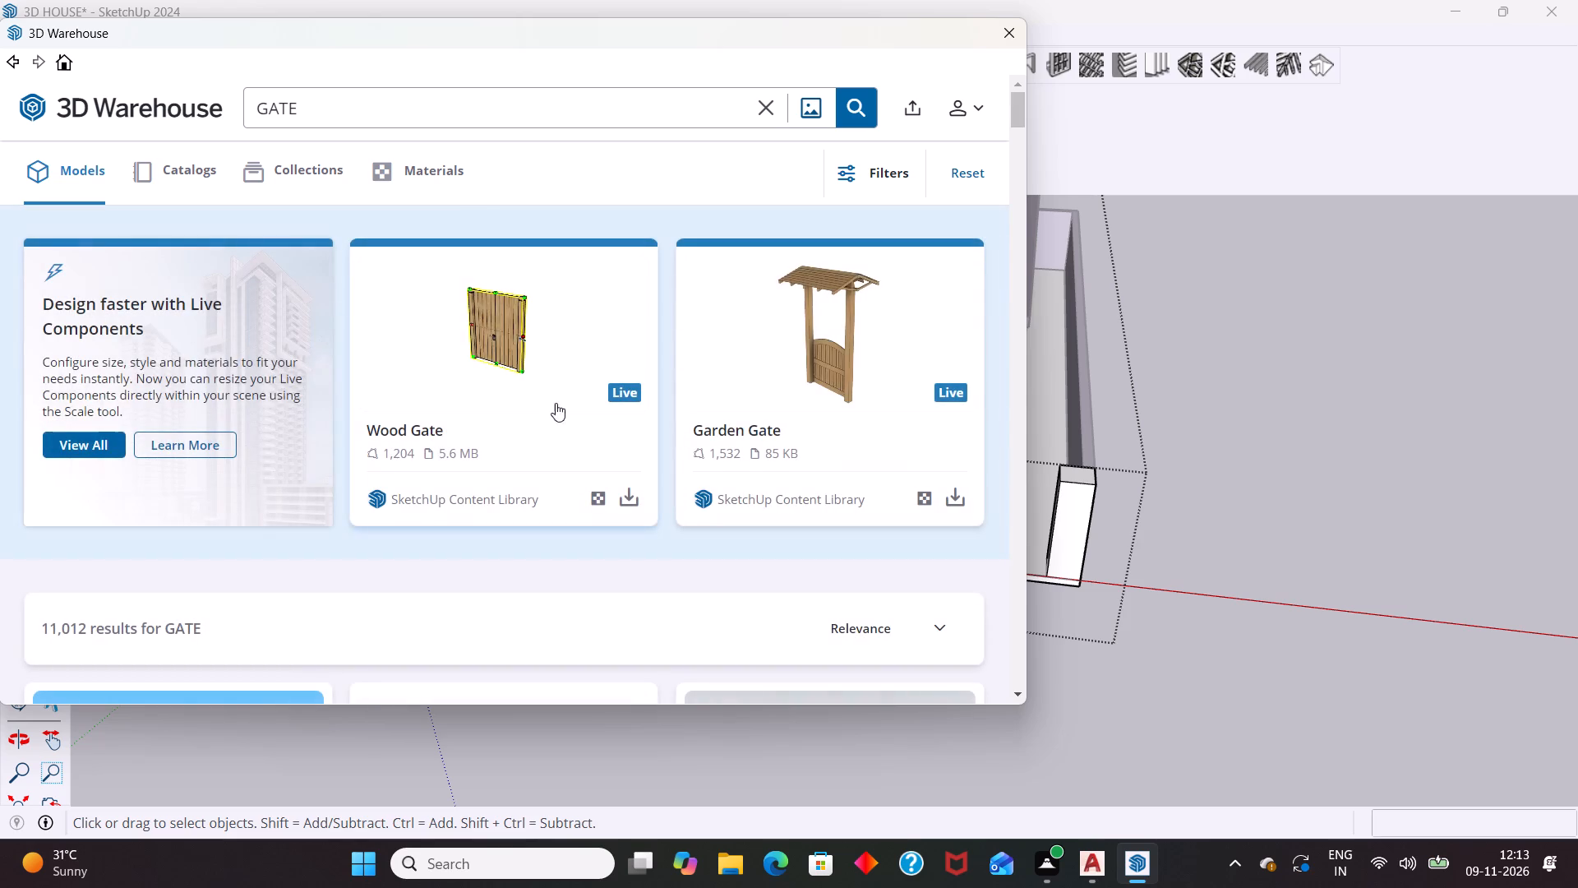
Look through the gate models for a double gate suited to the front opening.
{"action": "scroll", "coordinate": [567, 419], "scroll_direction": "down", "scroll_amount": 5}
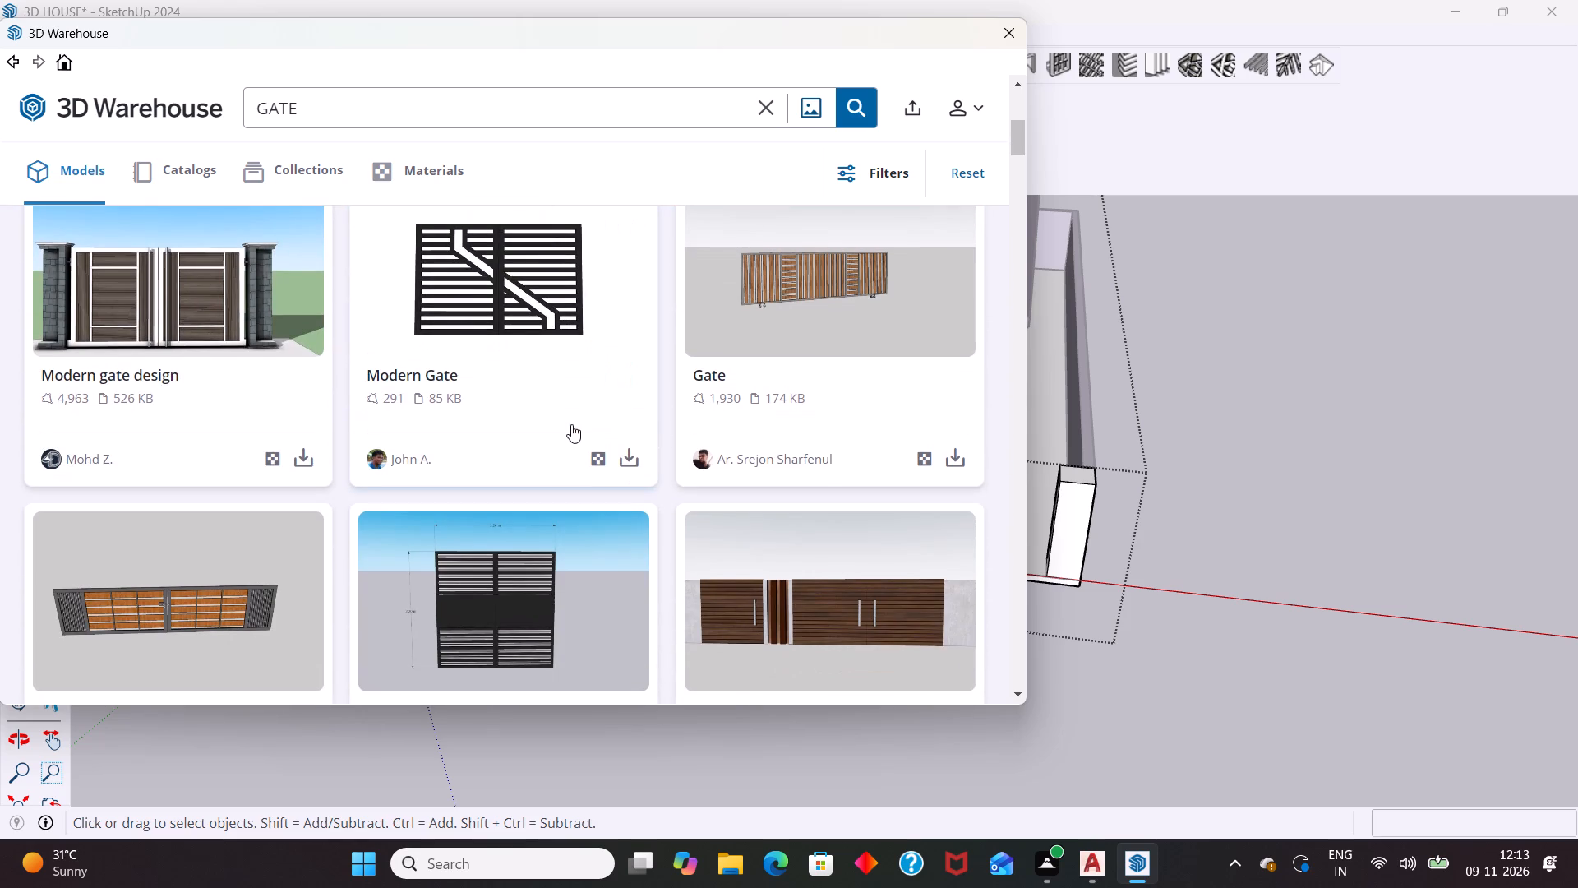
{"action": "scroll", "coordinate": [571, 428], "scroll_direction": "down", "scroll_amount": 2}
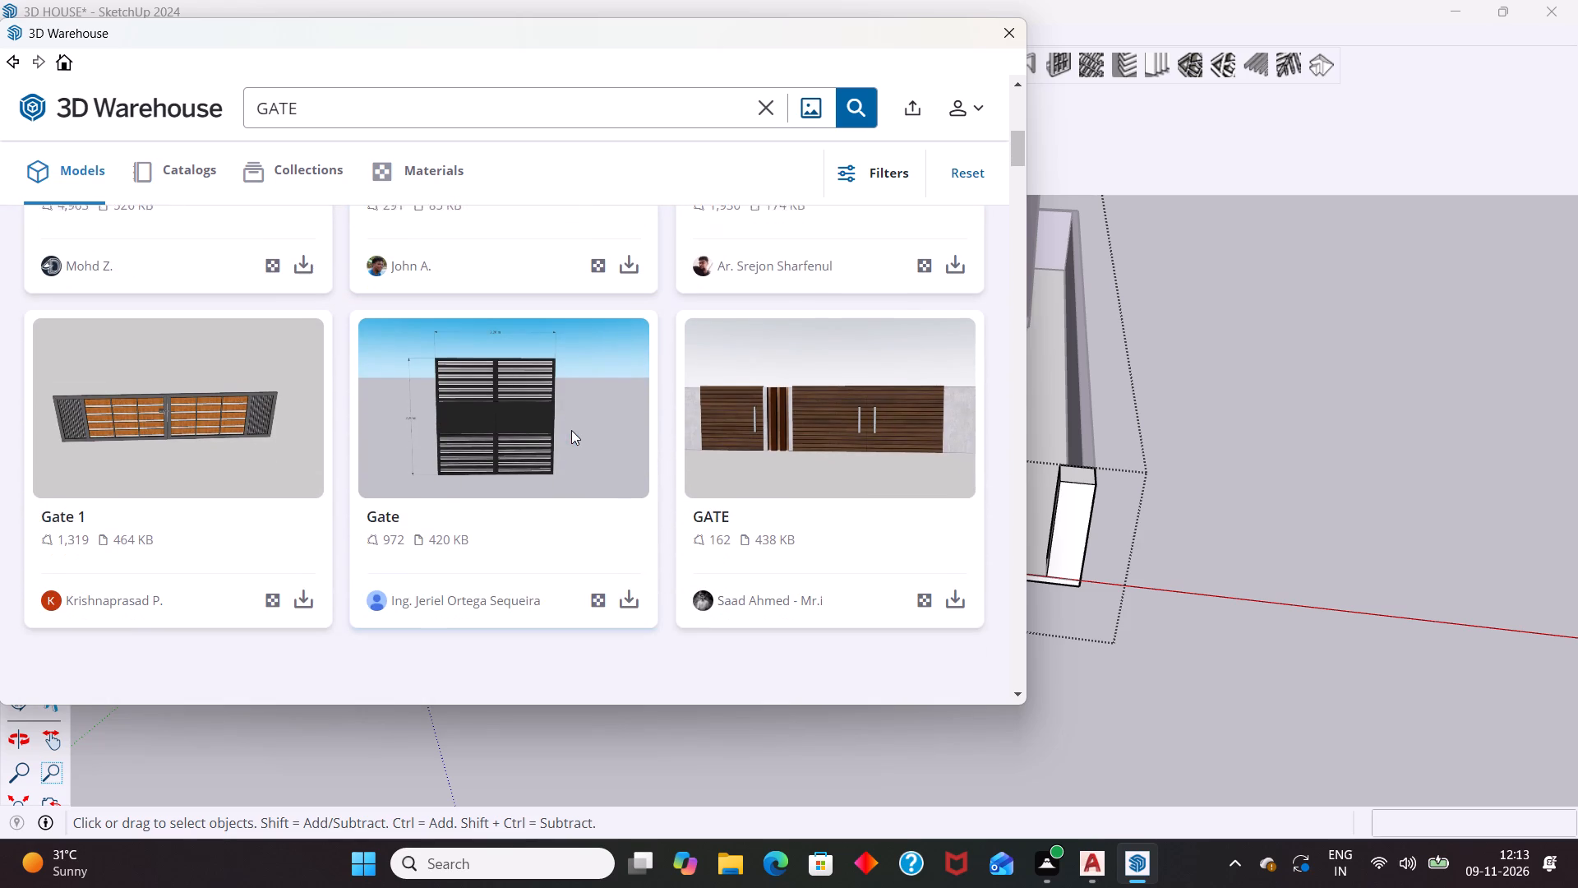
{"action": "scroll", "coordinate": [571, 430], "scroll_direction": "down", "scroll_amount": 7}
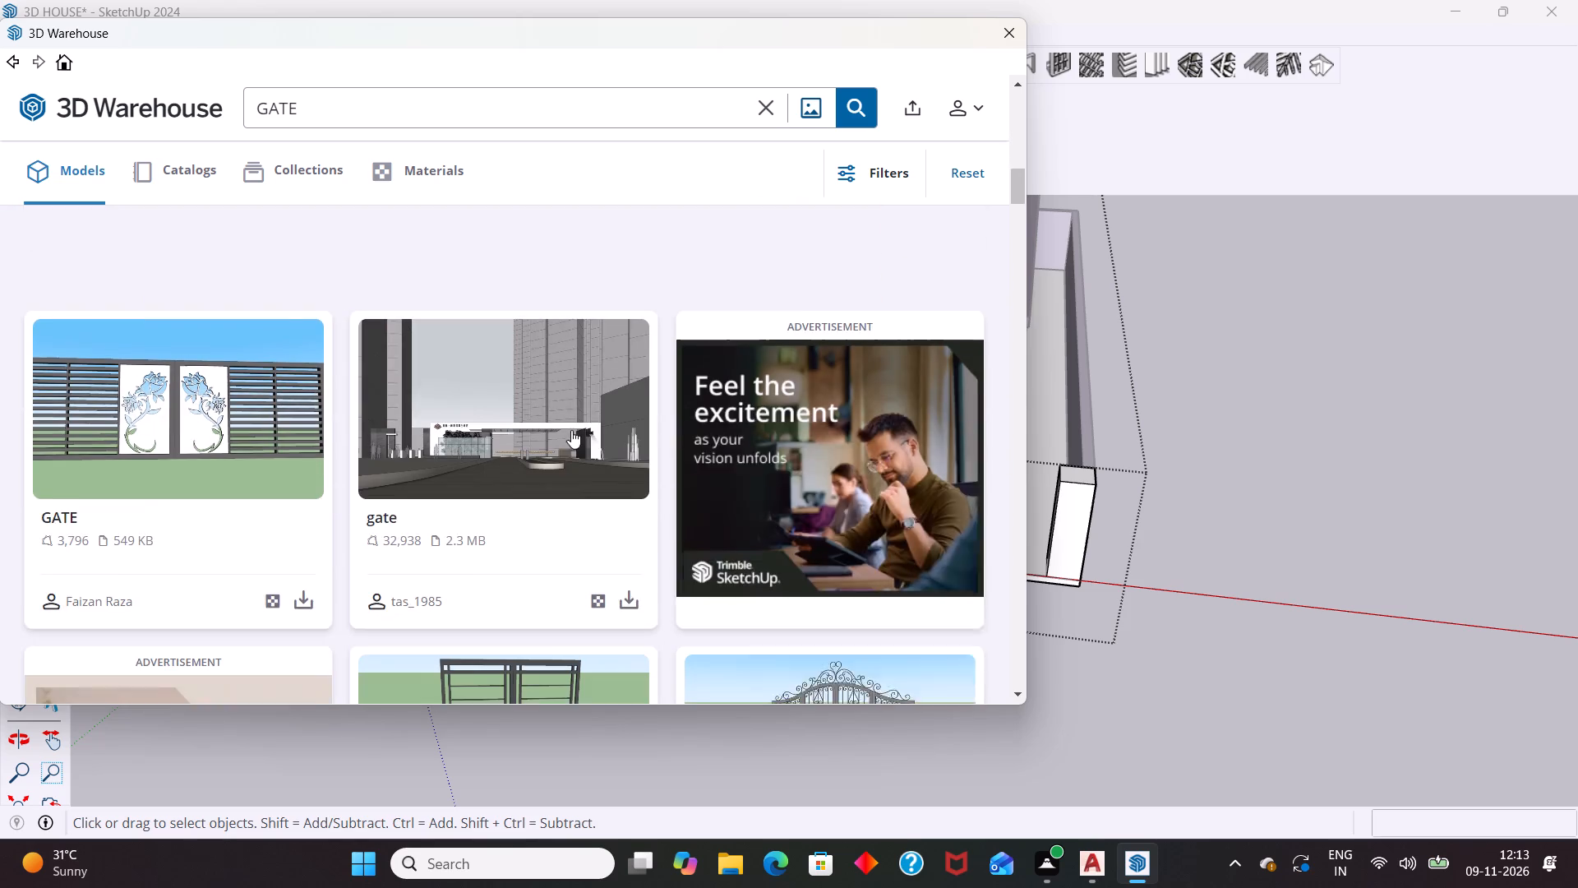
{"action": "scroll", "coordinate": [571, 430], "scroll_direction": "down", "scroll_amount": 11}
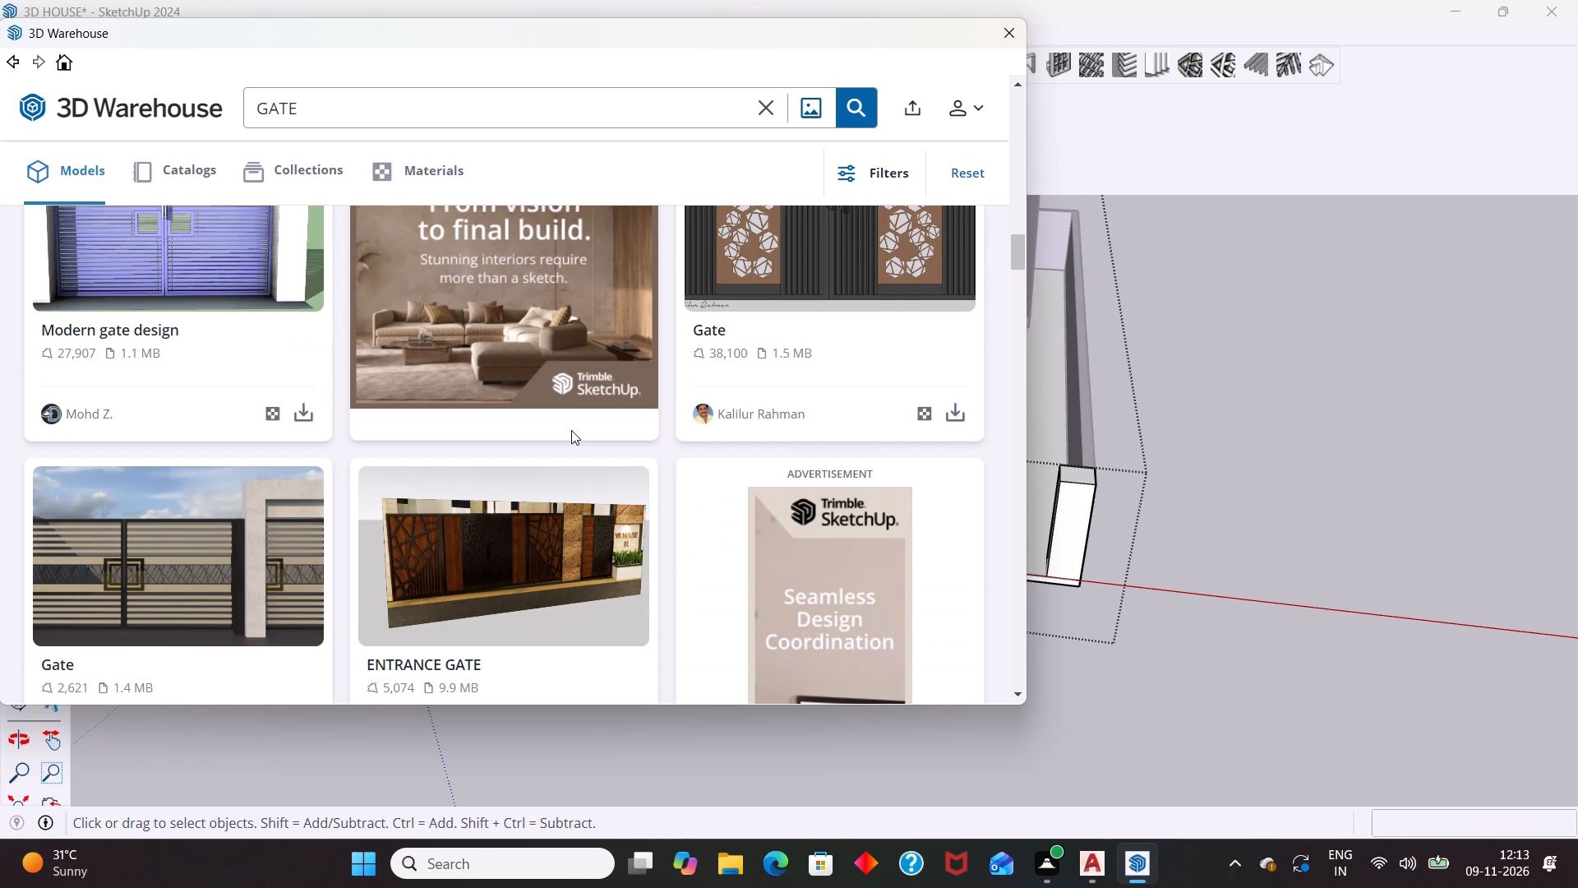
{"action": "scroll", "coordinate": [571, 430], "scroll_direction": "down", "scroll_amount": 4}
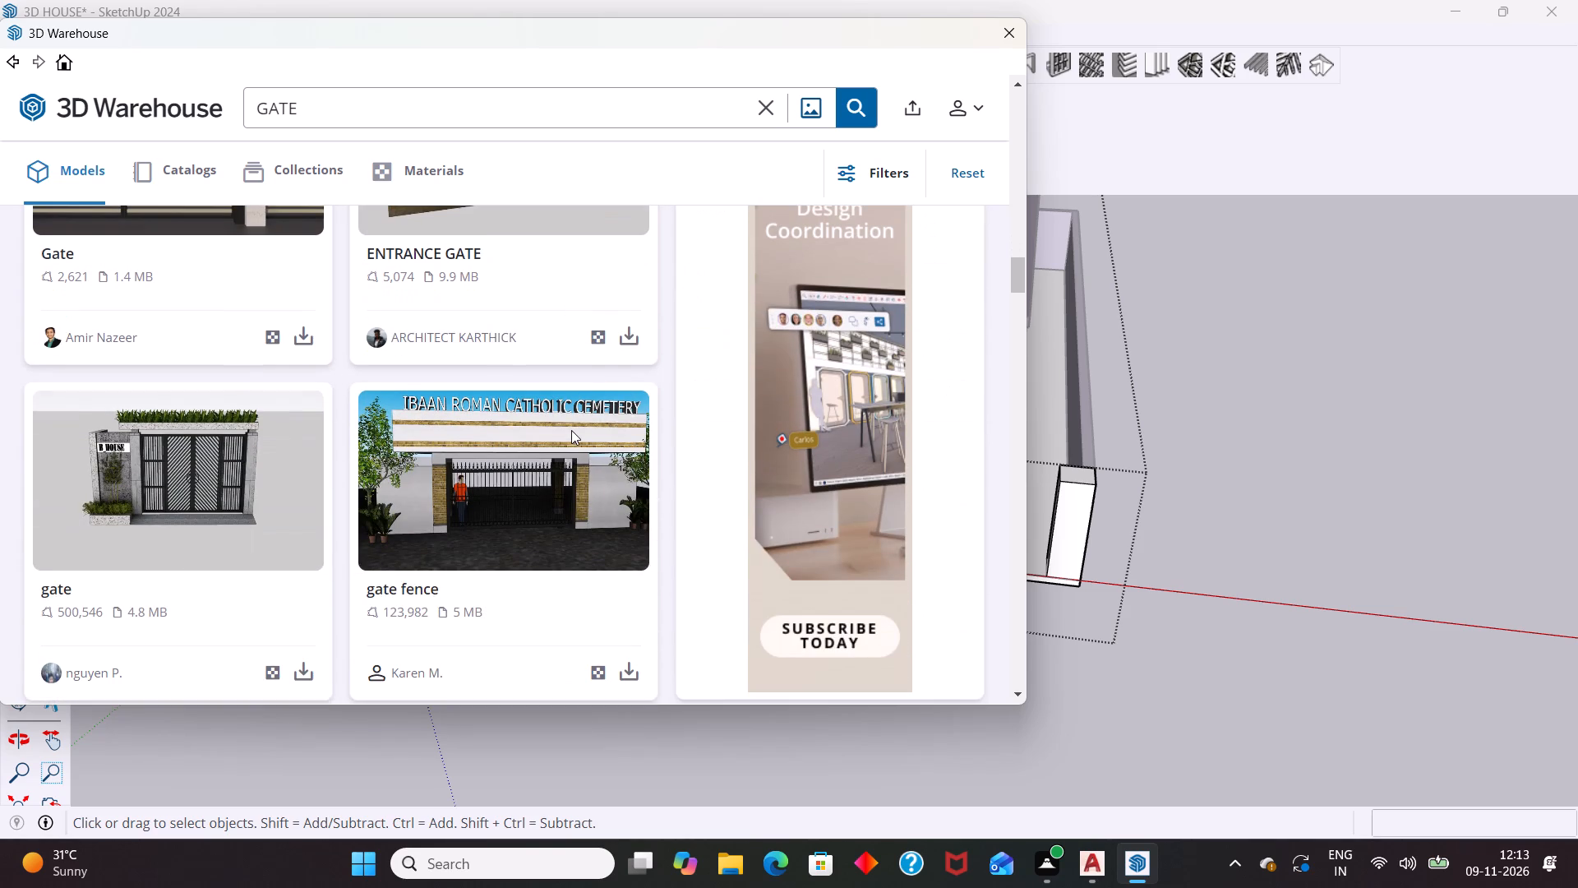
{"action": "scroll", "coordinate": [571, 430], "scroll_direction": "down", "scroll_amount": 7}
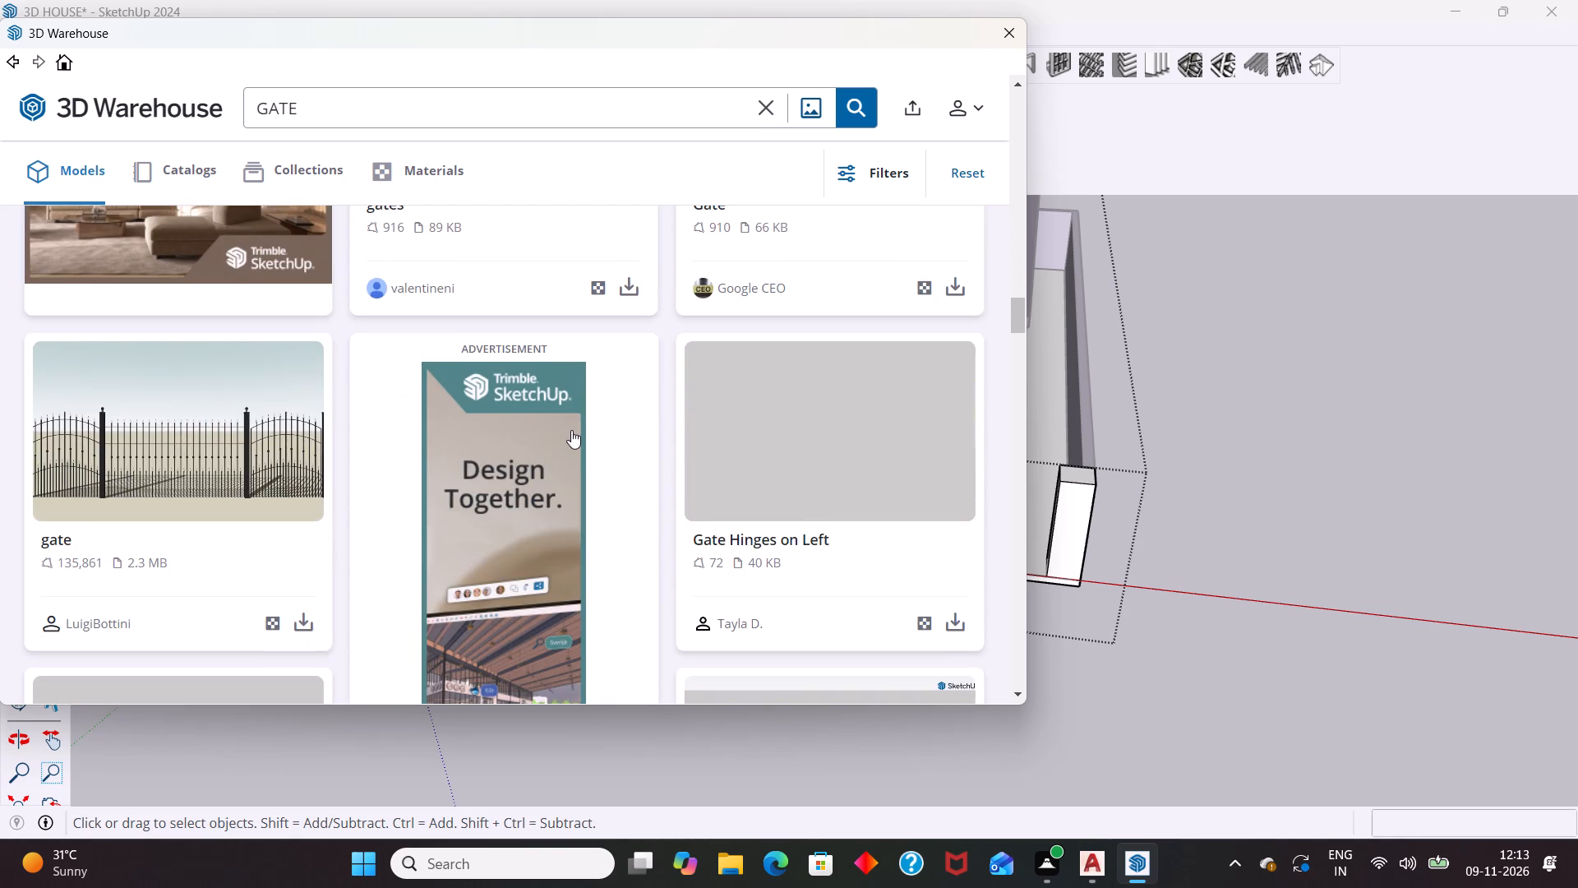
{"action": "scroll", "coordinate": [571, 430], "scroll_direction": "up", "scroll_amount": 20}
{"action": "scroll", "coordinate": [571, 430], "scroll_direction": "up", "scroll_amount": 8}
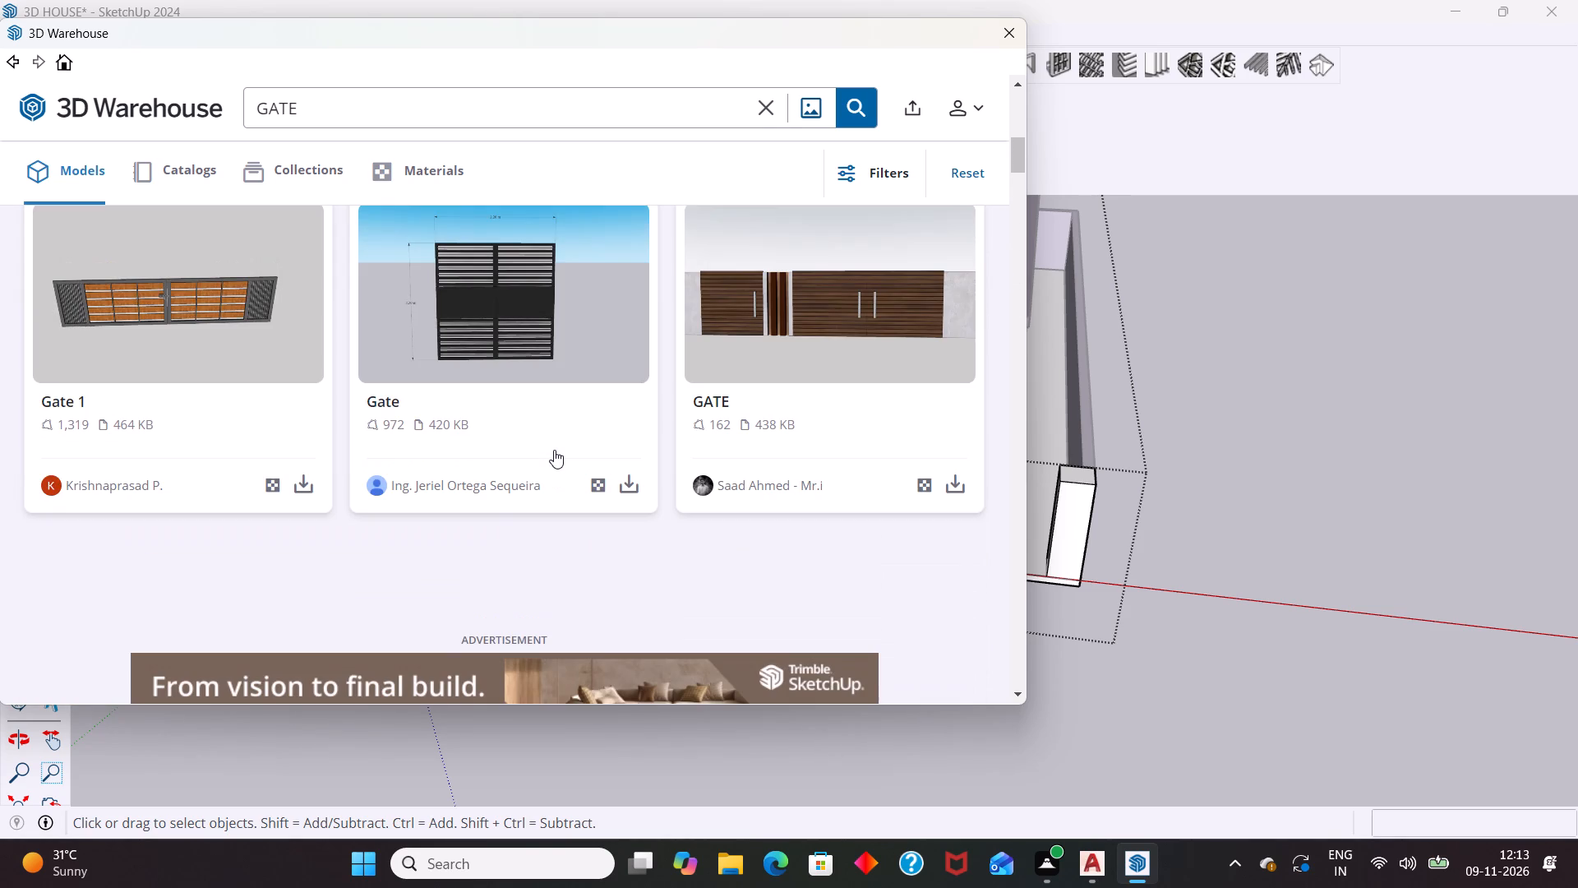
{"action": "scroll", "coordinate": [554, 450], "scroll_direction": "up", "scroll_amount": 5}
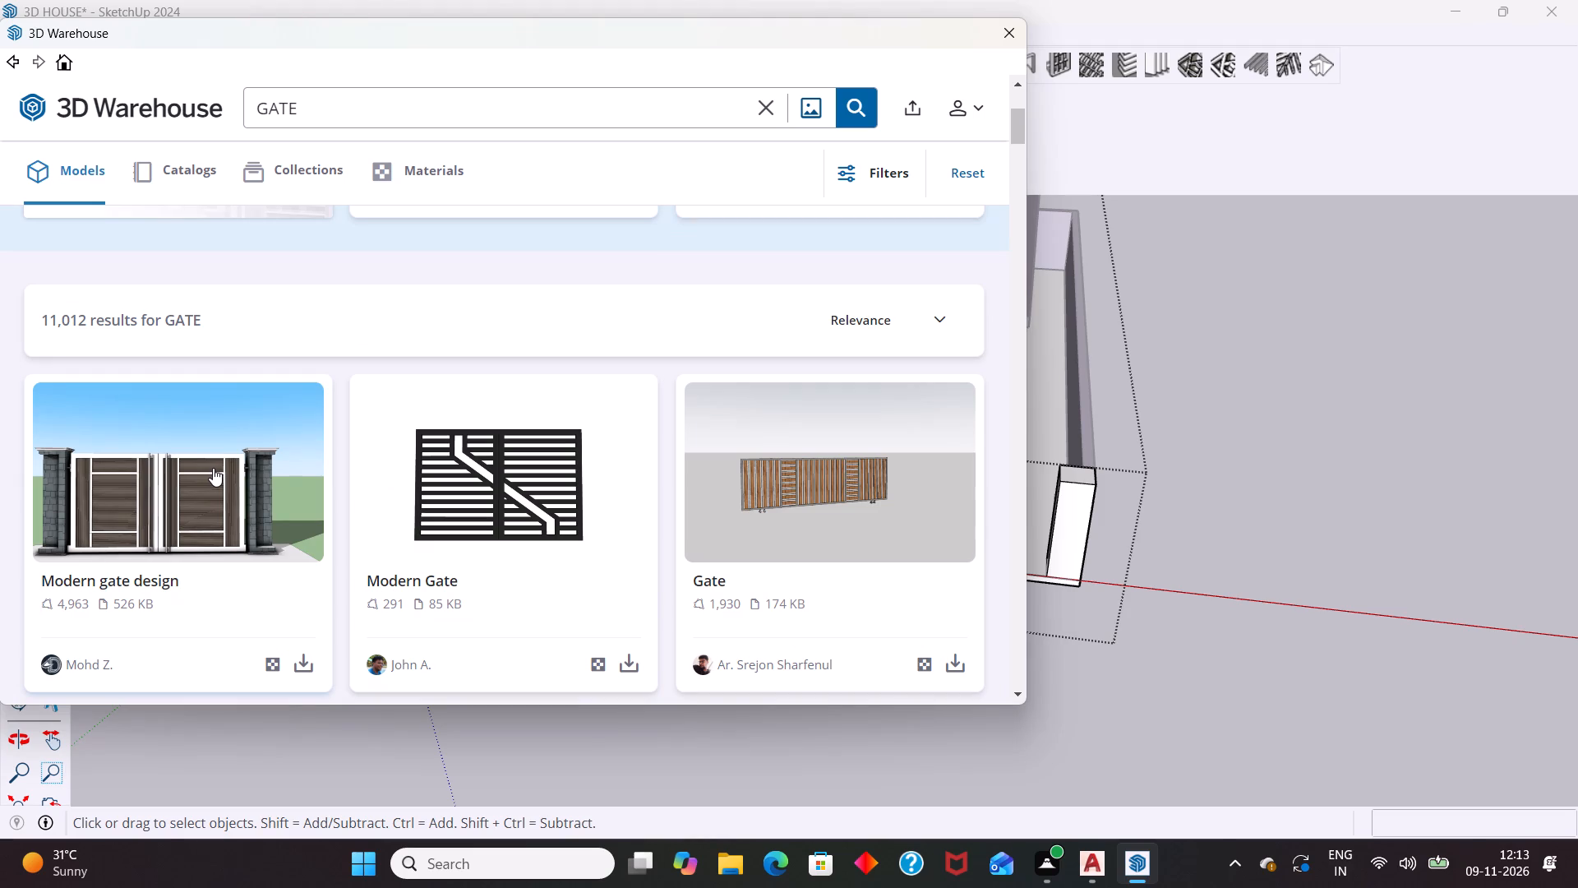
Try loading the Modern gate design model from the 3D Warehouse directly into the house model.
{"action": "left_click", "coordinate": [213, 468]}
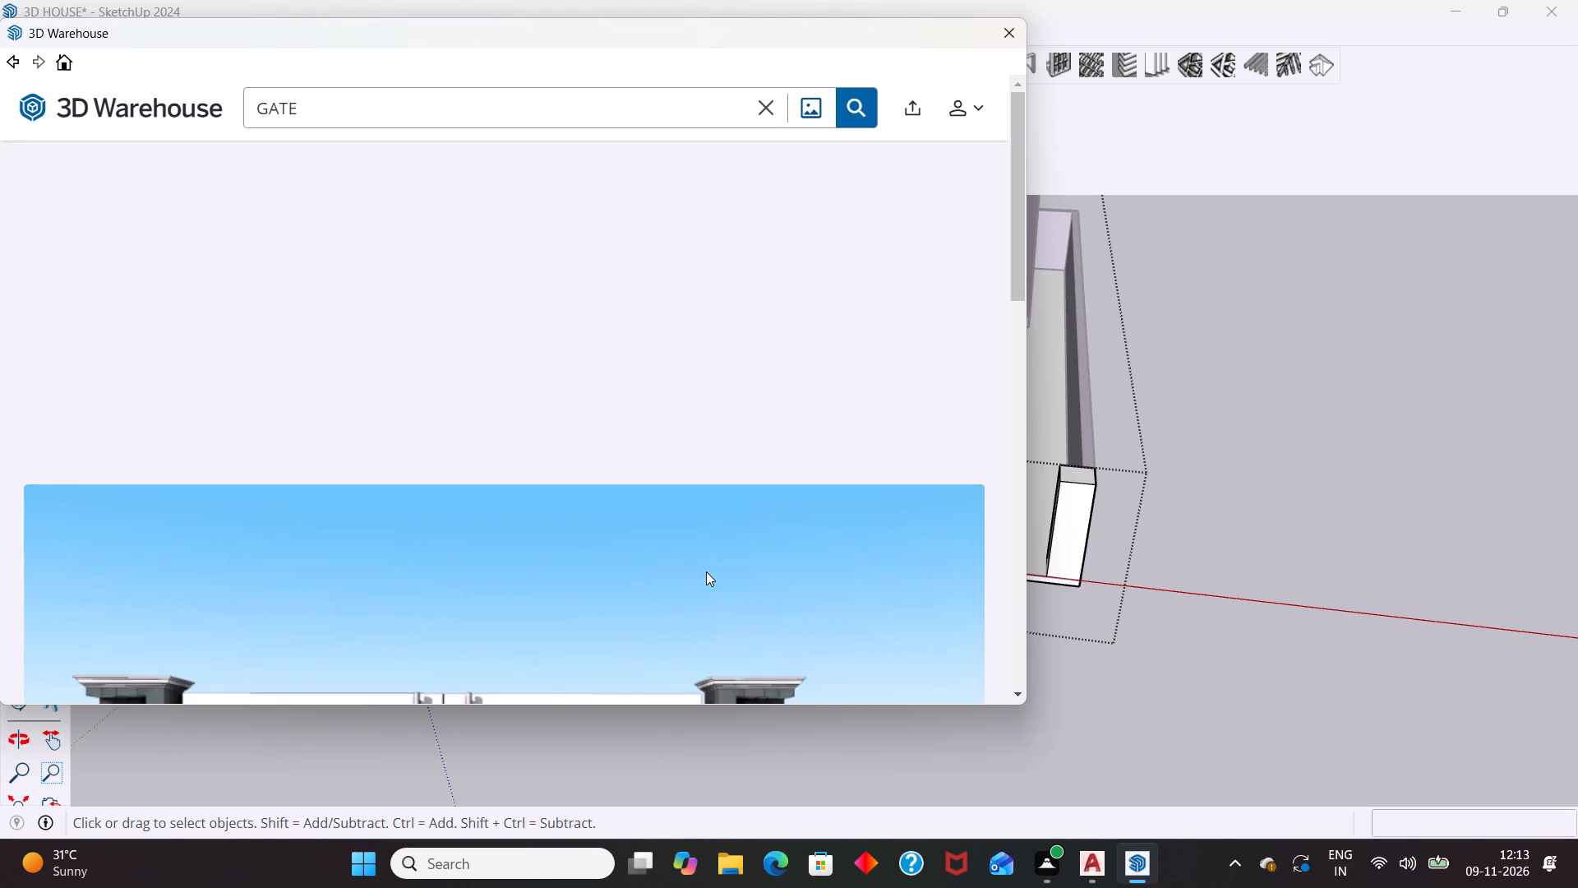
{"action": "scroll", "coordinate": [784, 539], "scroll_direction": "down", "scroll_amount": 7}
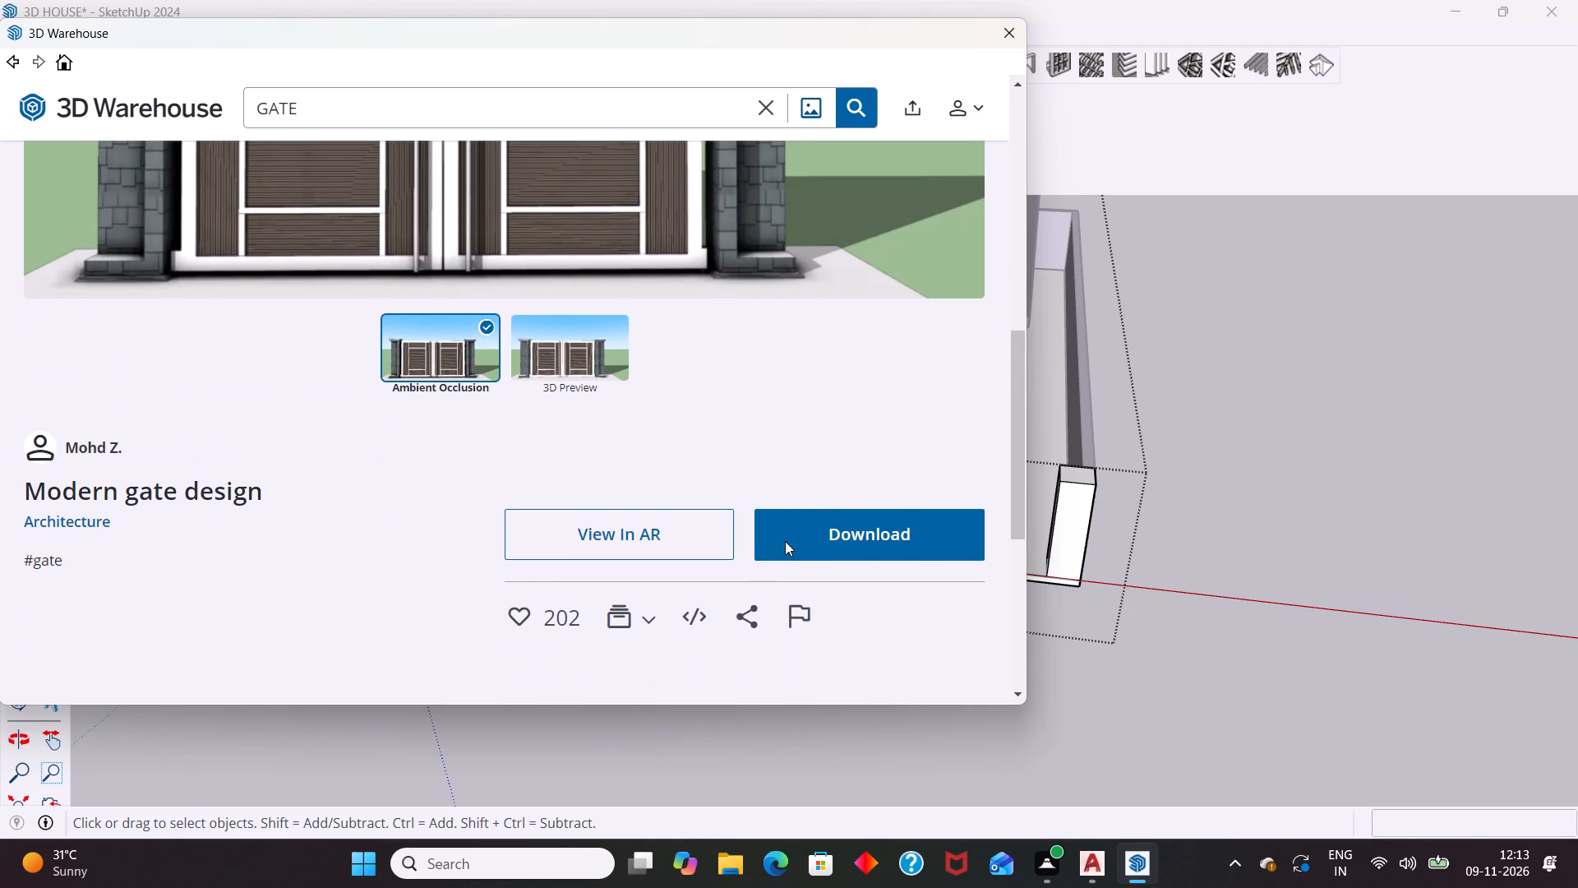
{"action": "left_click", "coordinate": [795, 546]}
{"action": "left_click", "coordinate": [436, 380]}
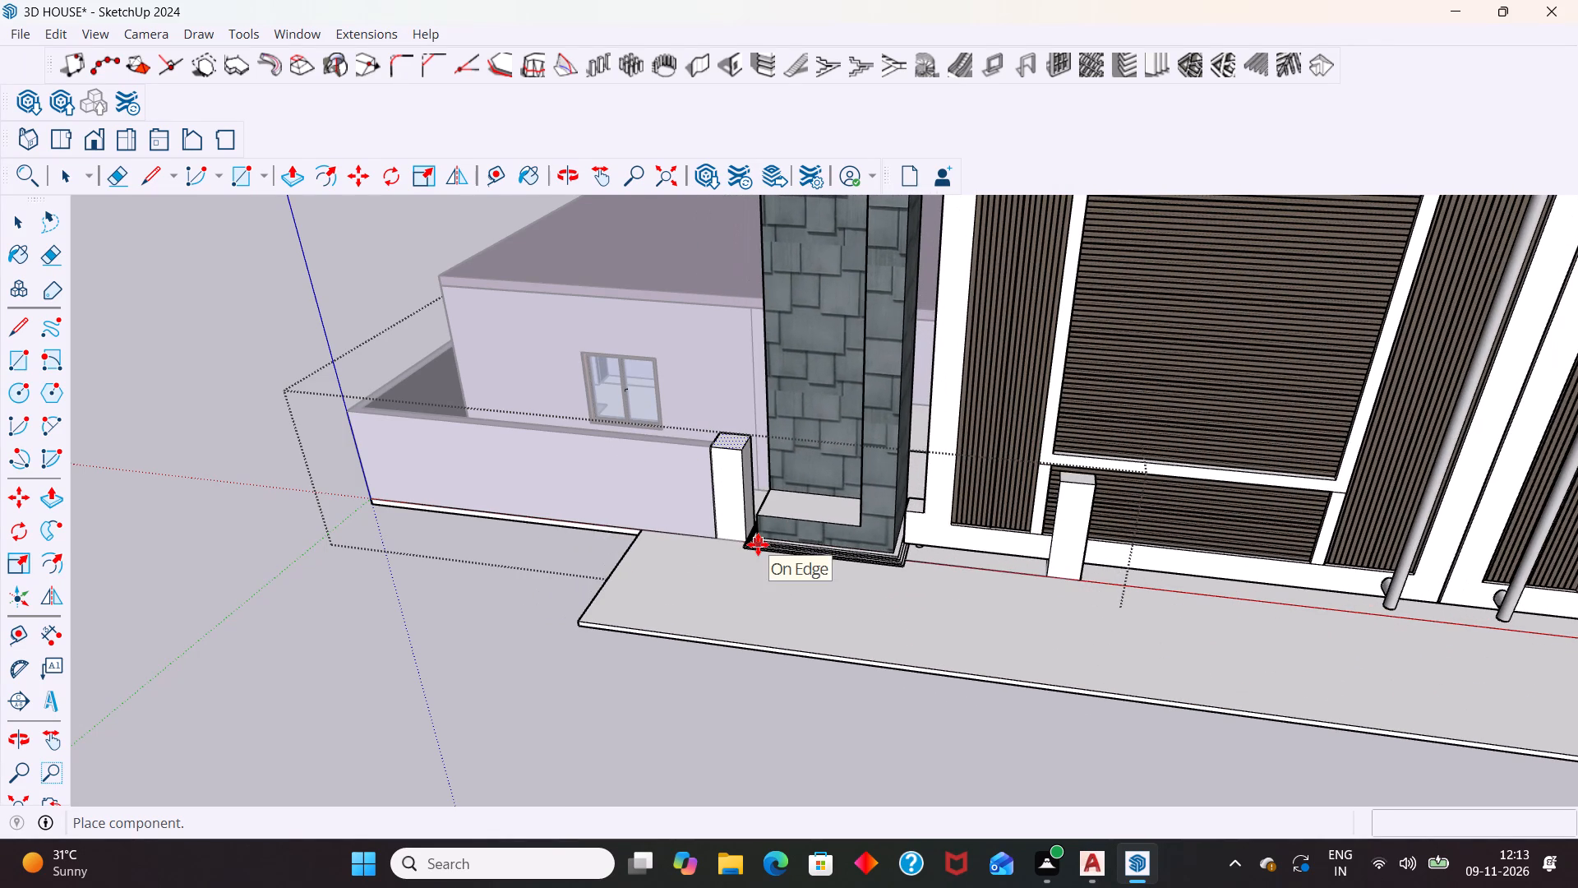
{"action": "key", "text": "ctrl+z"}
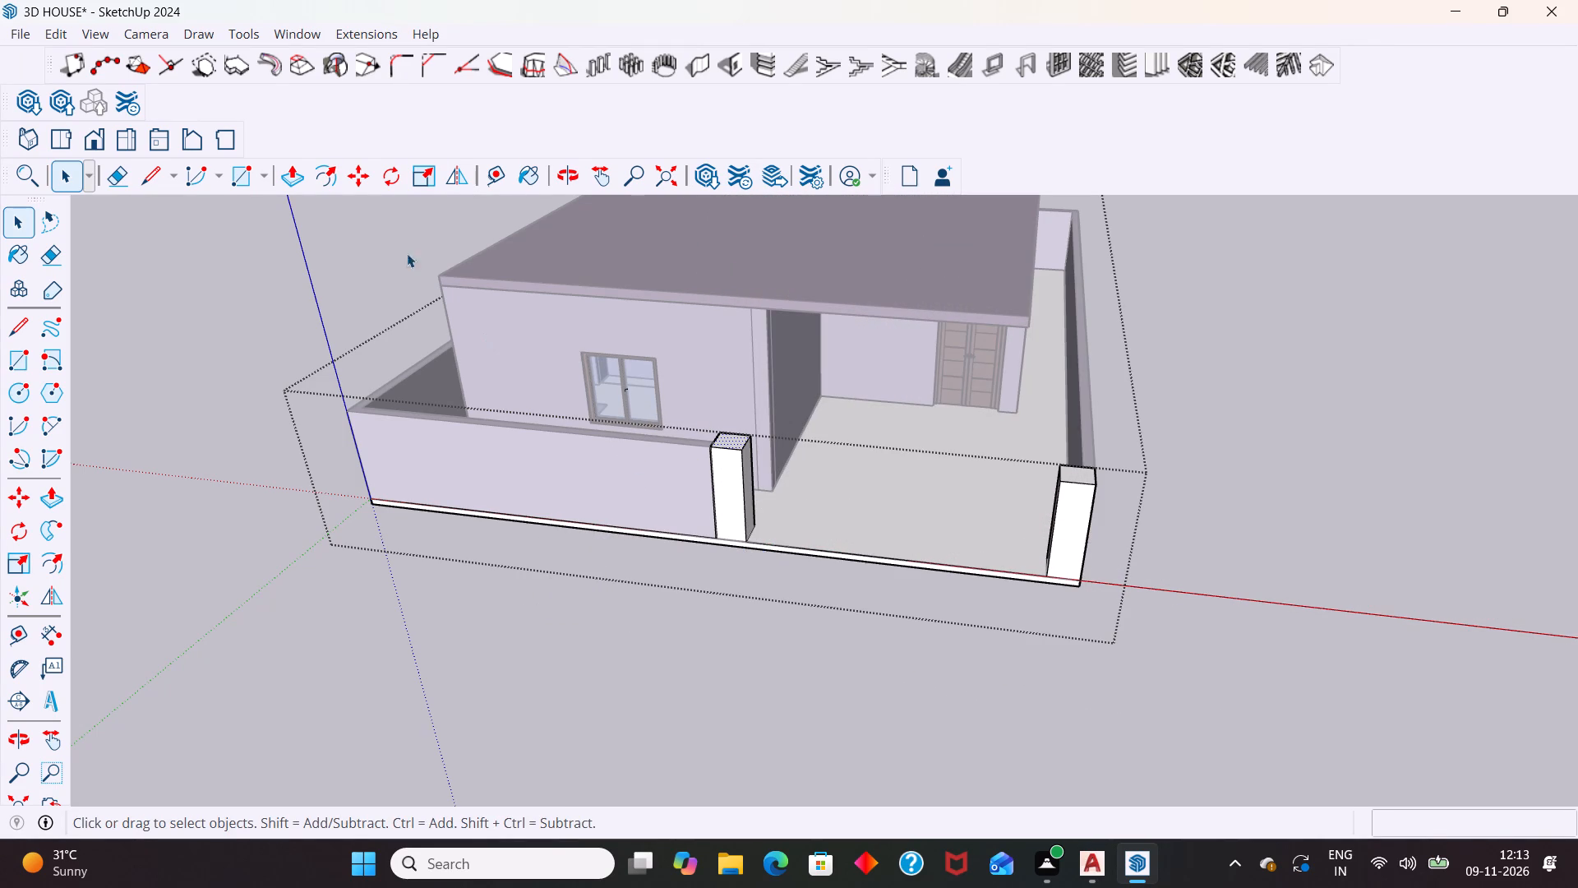
Search the 3D Warehouse for GATE again.
{"action": "left_click", "coordinate": [712, 175]}
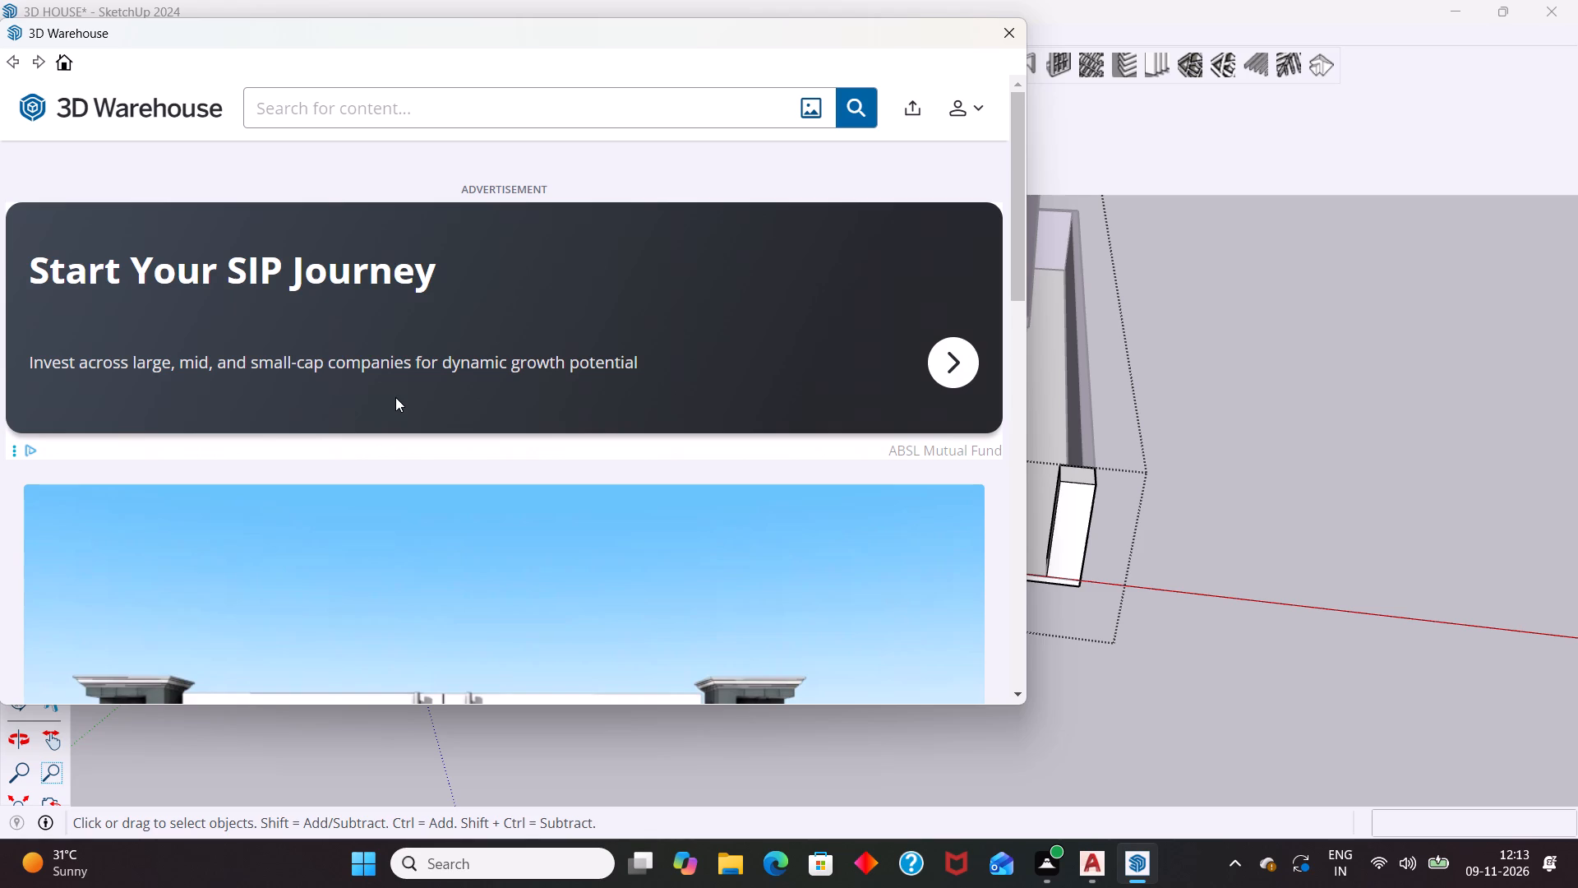
{"action": "left_click", "coordinate": [422, 98]}
{"action": "type", "text": "GATE"}
{"action": "key", "text": "Return"}
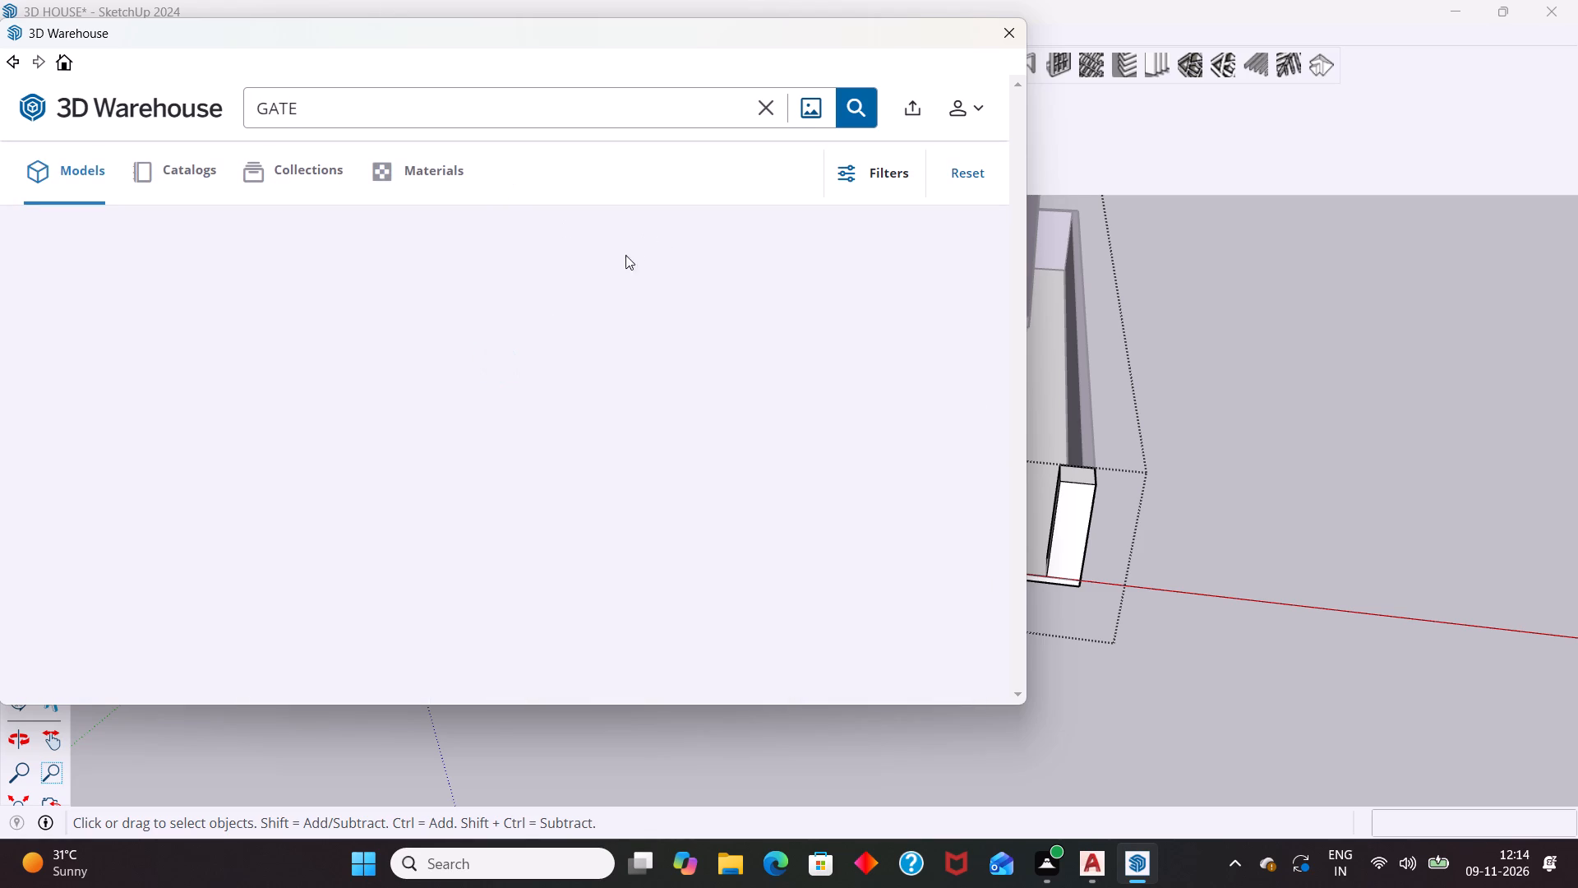
Download the Gate 1 model with orange wood panels and load it directly into the house model.
{"action": "scroll", "coordinate": [714, 326], "scroll_direction": "down", "scroll_amount": 2}
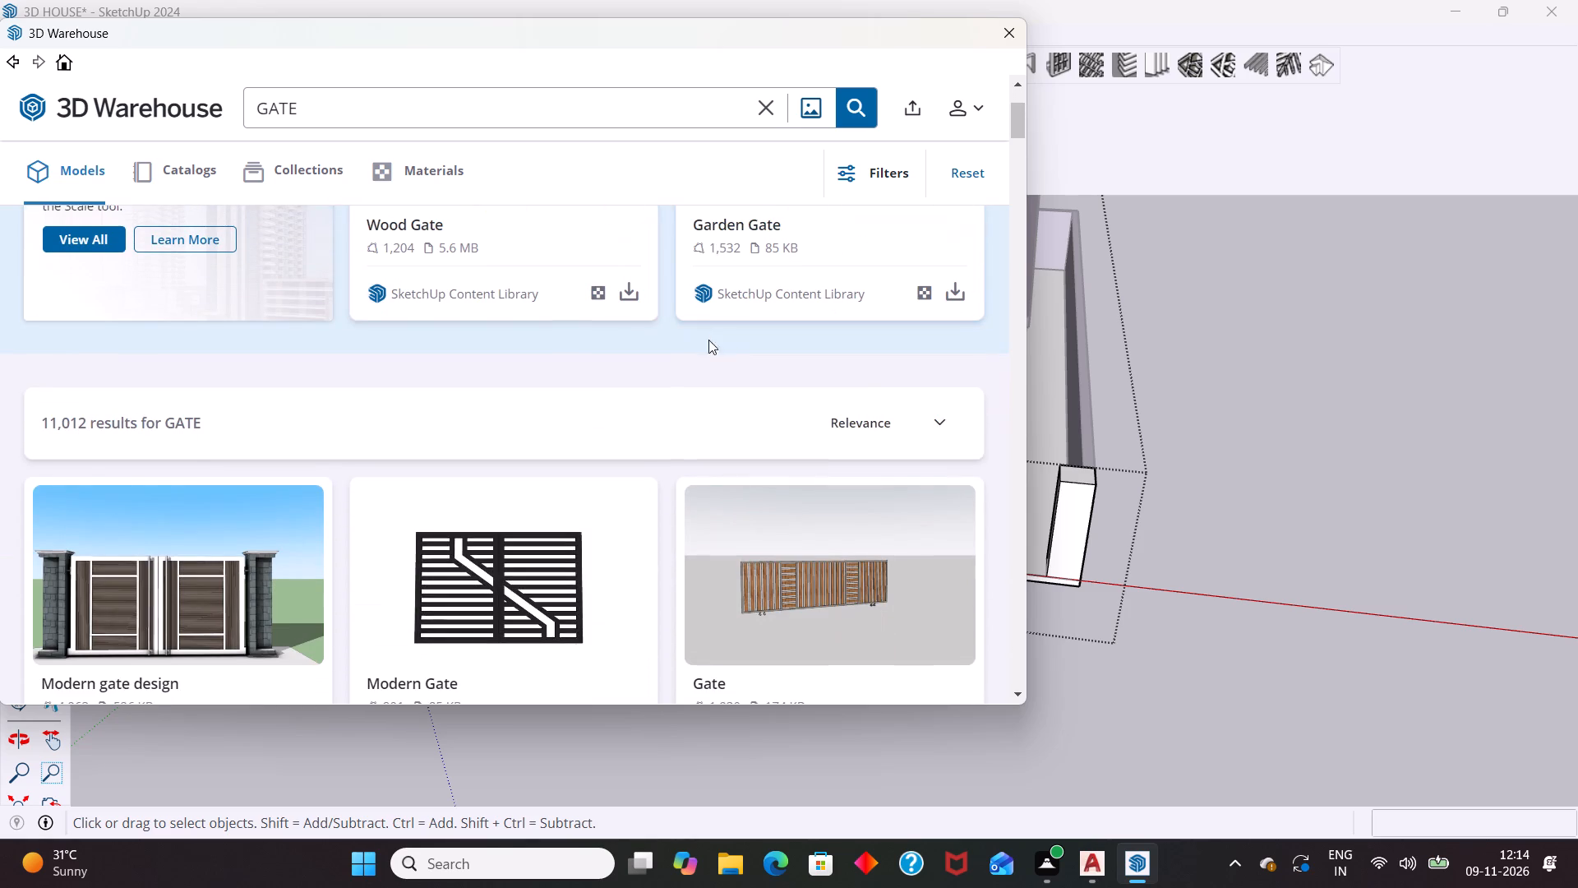
{"action": "scroll", "coordinate": [701, 395], "scroll_direction": "down", "scroll_amount": 4}
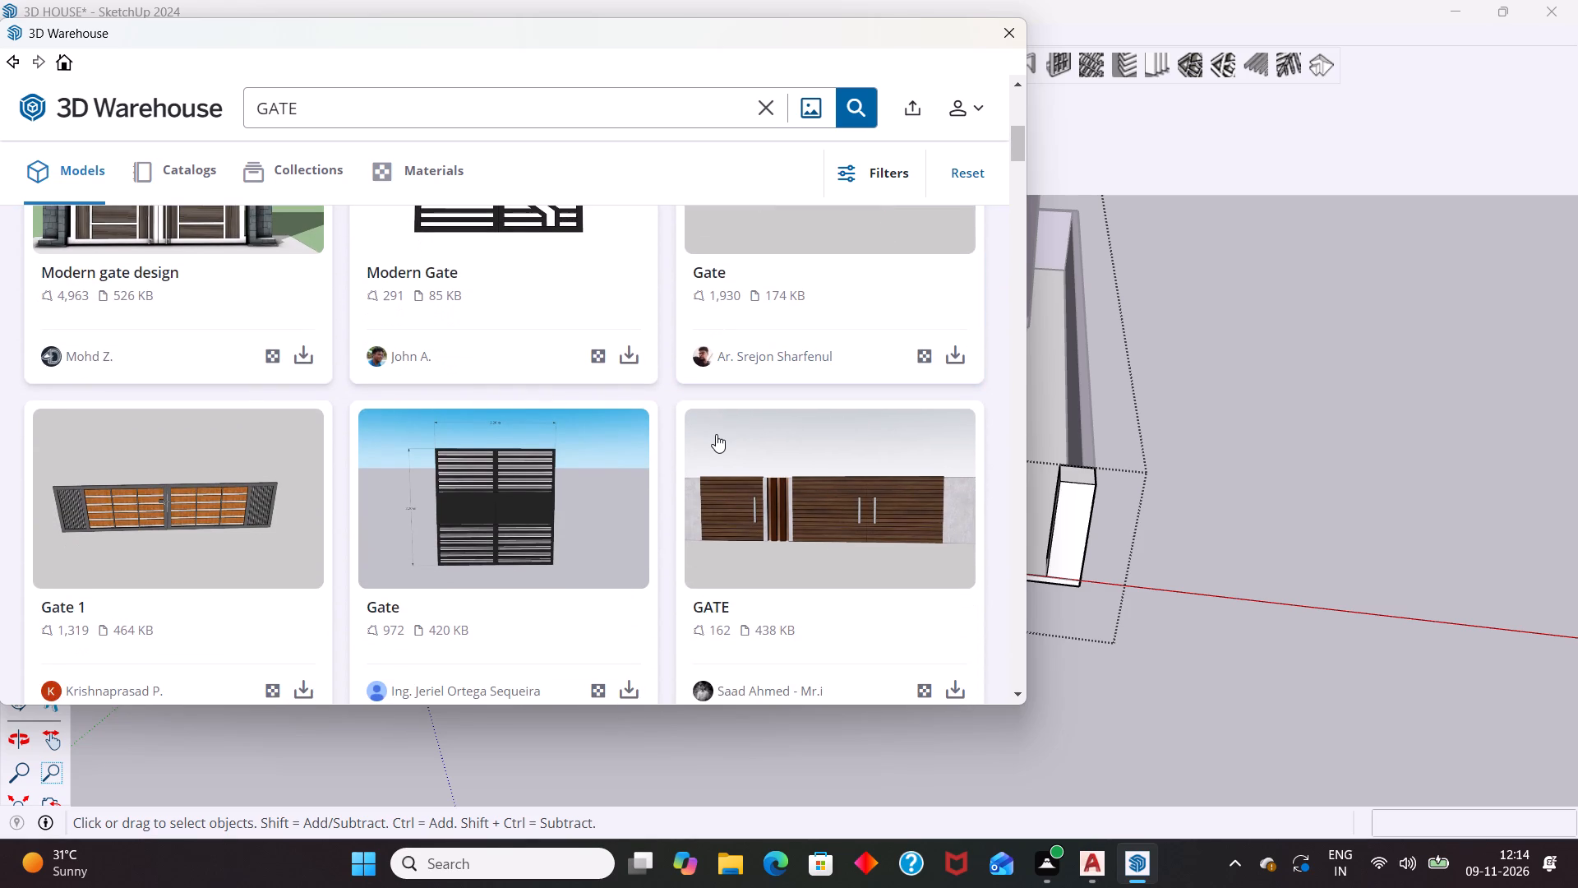
{"action": "left_click", "coordinate": [261, 483]}
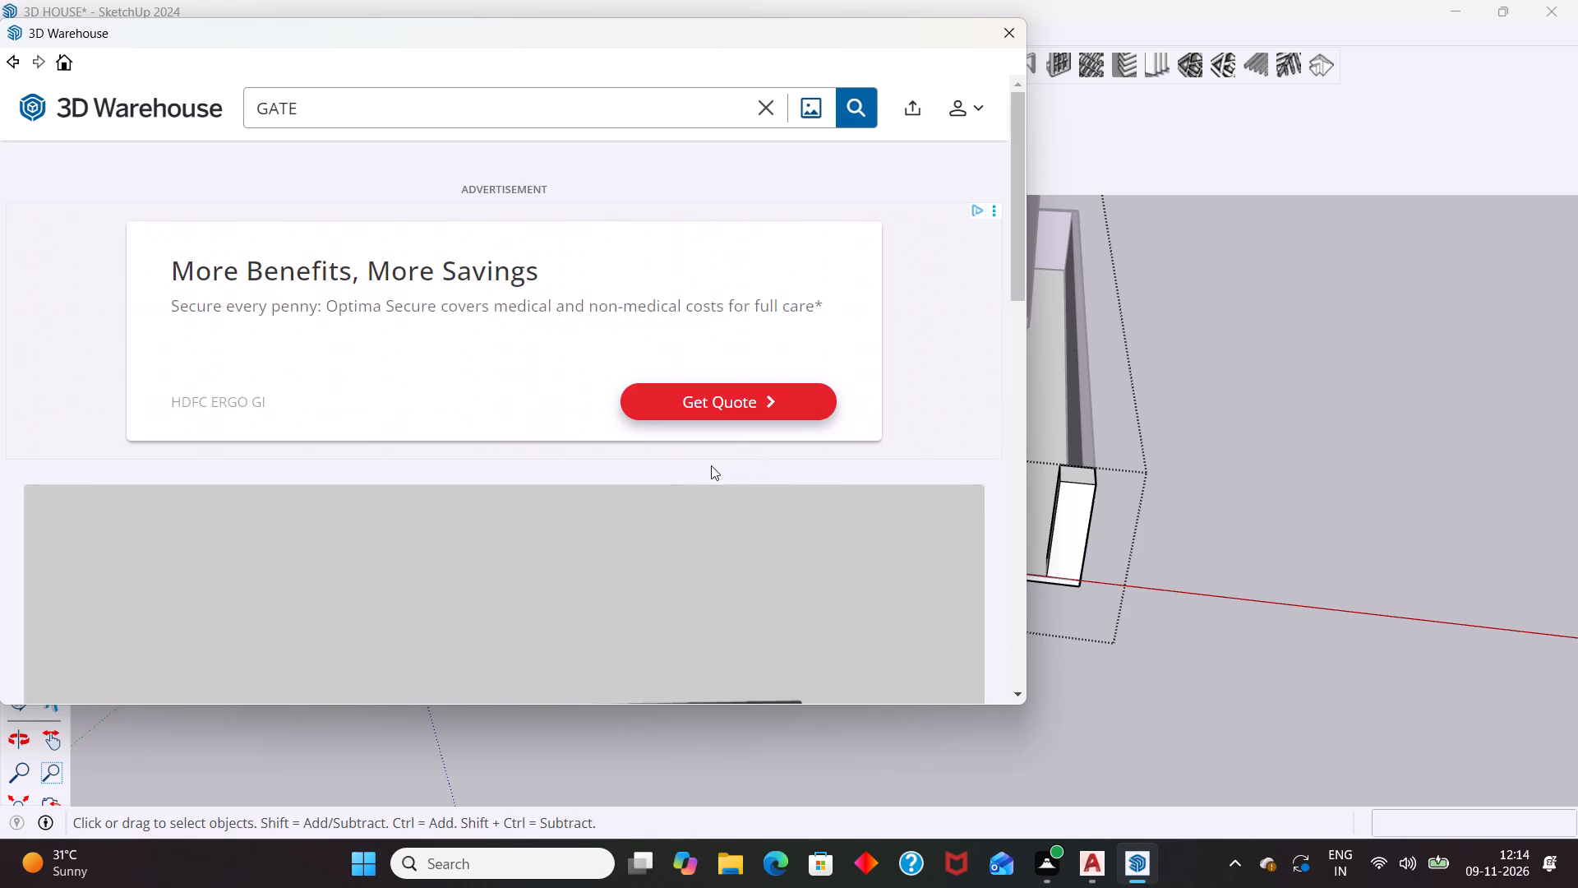
{"action": "scroll", "coordinate": [685, 488], "scroll_direction": "down", "scroll_amount": 3}
{"action": "scroll", "coordinate": [727, 548], "scroll_direction": "down", "scroll_amount": 1}
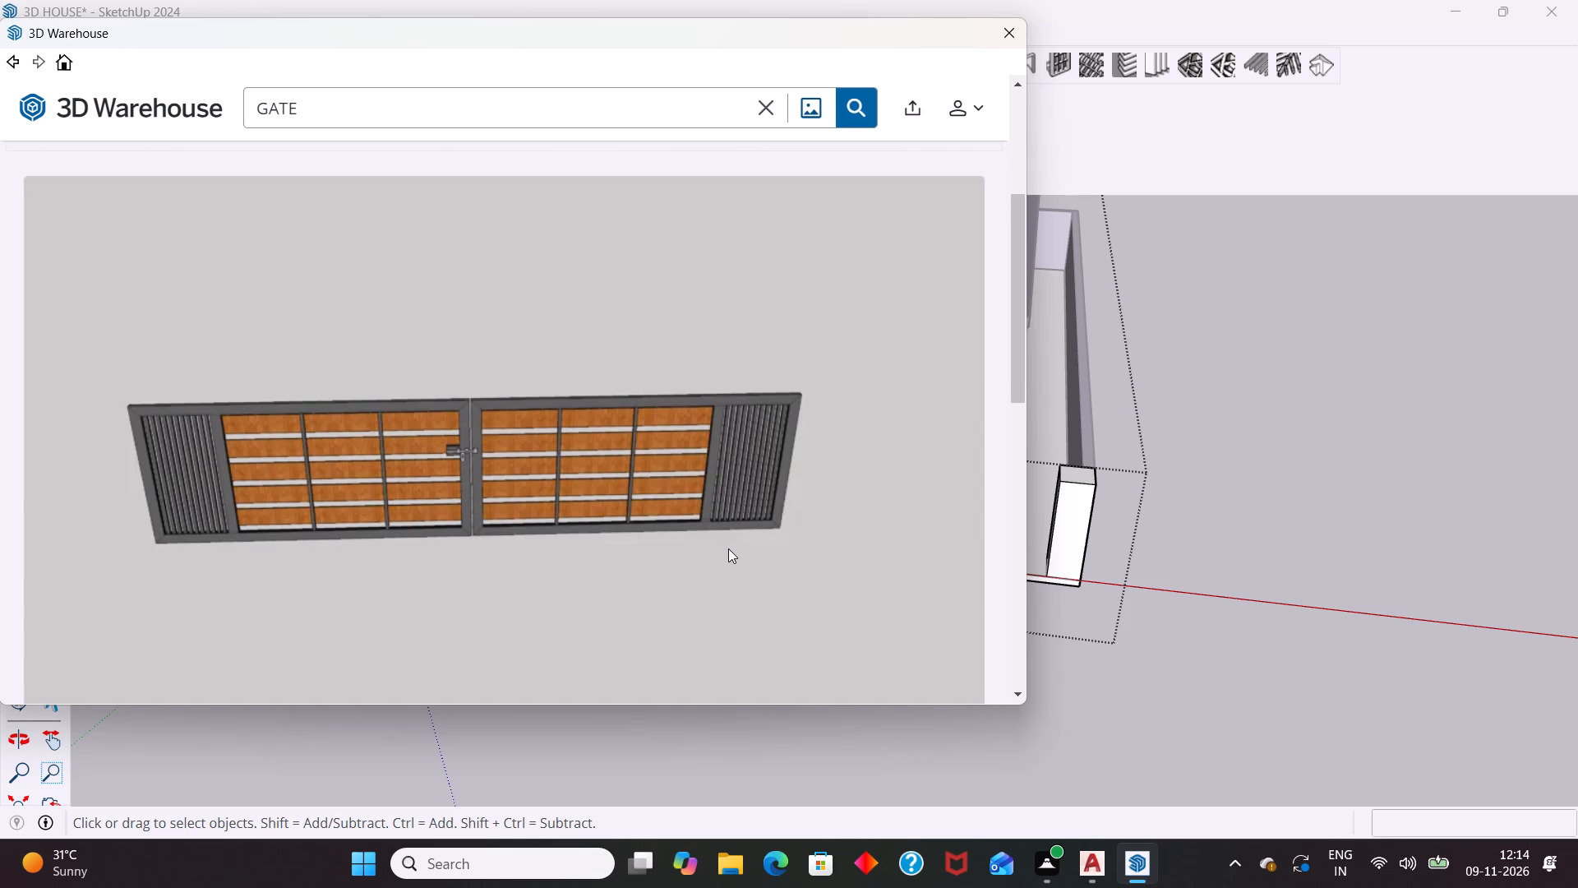
{"action": "scroll", "coordinate": [728, 548], "scroll_direction": "down", "scroll_amount": 1}
{"action": "scroll", "coordinate": [636, 557], "scroll_direction": "down", "scroll_amount": 3}
{"action": "left_click", "coordinate": [863, 446]}
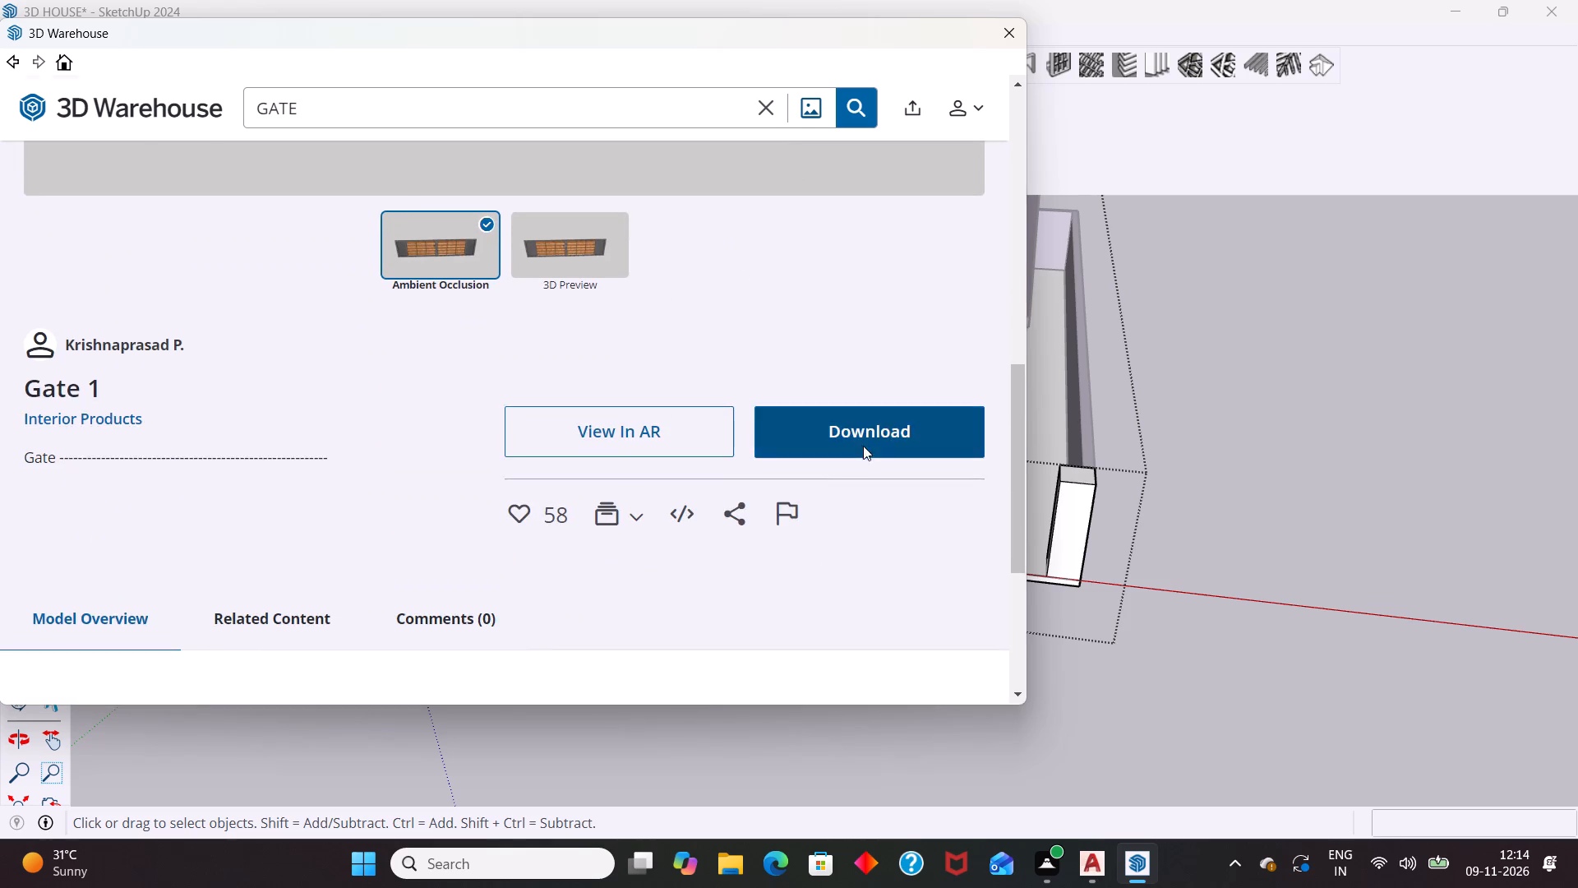
{"action": "scroll", "coordinate": [869, 422], "scroll_direction": "down", "scroll_amount": 8}
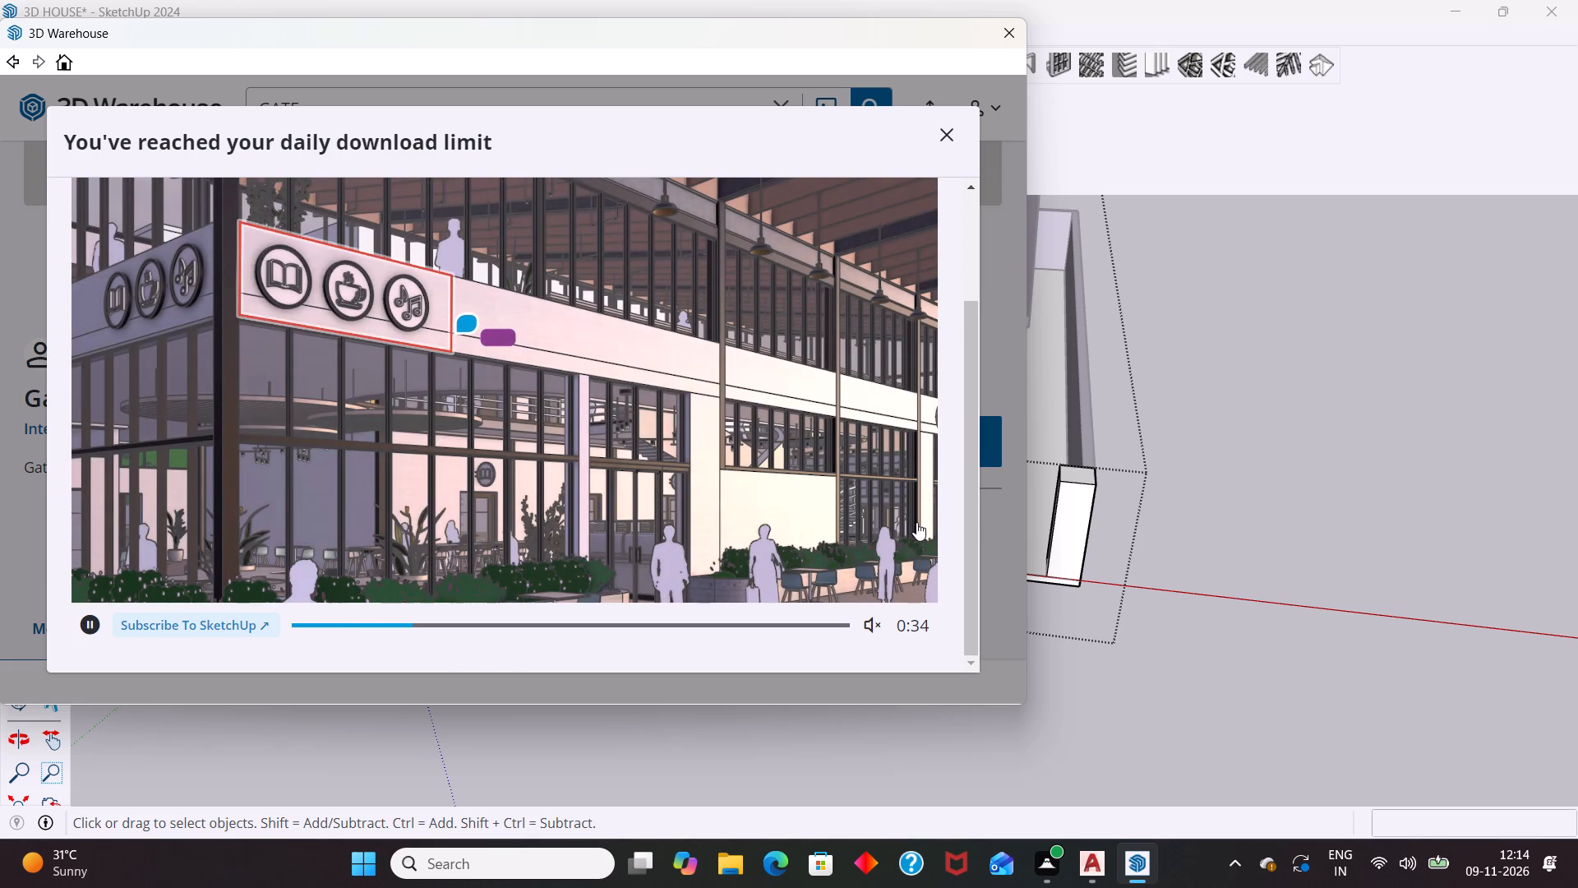
{"action": "left_click", "coordinate": [892, 563]}
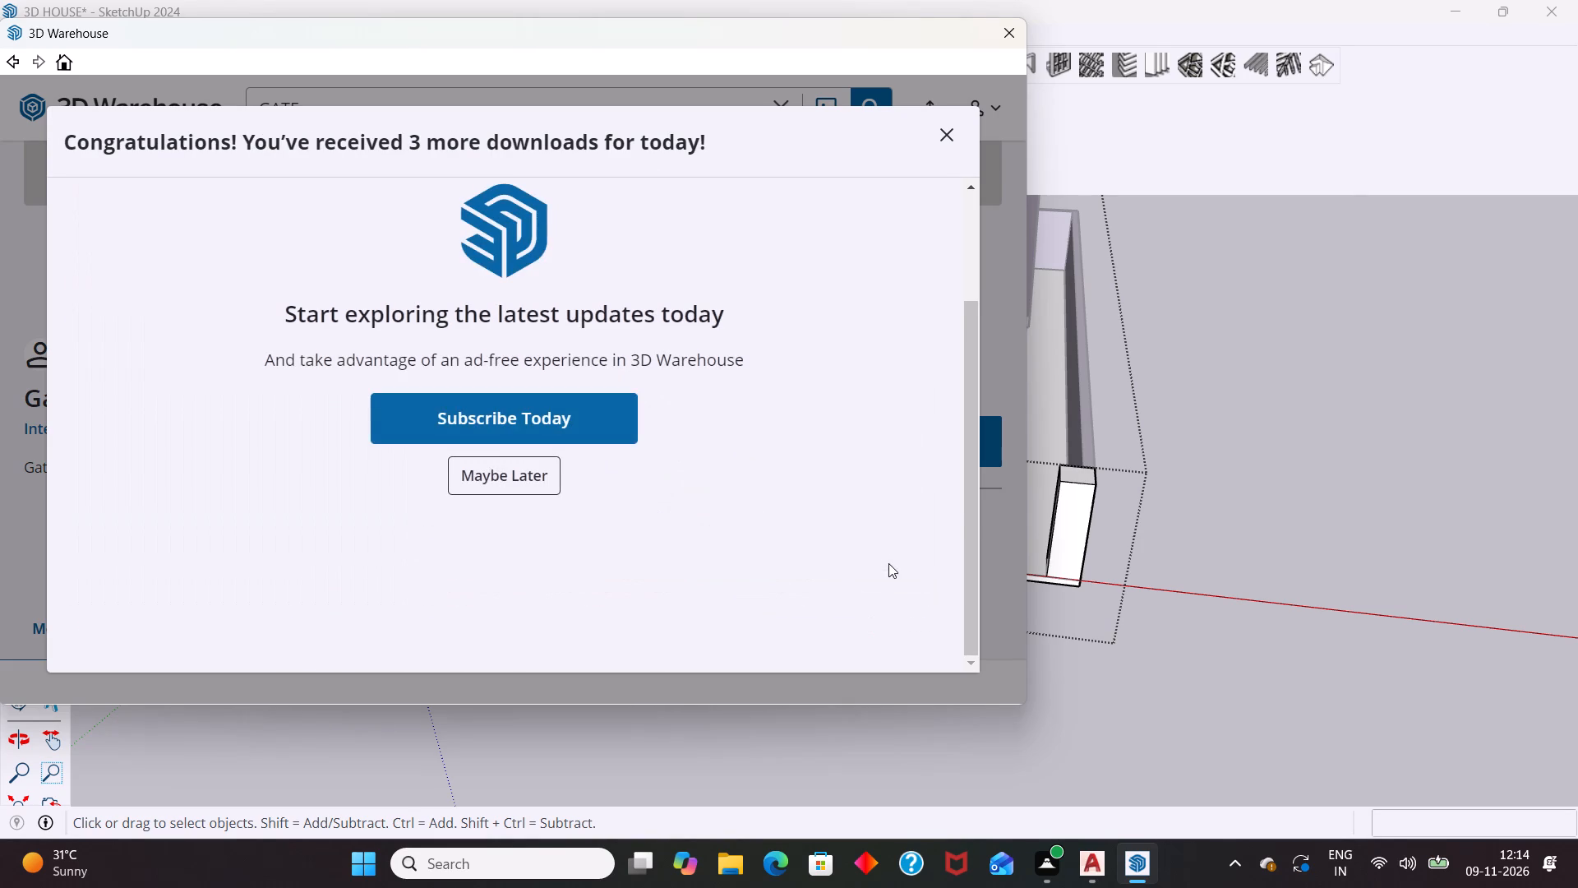
{"action": "left_click", "coordinate": [486, 465]}
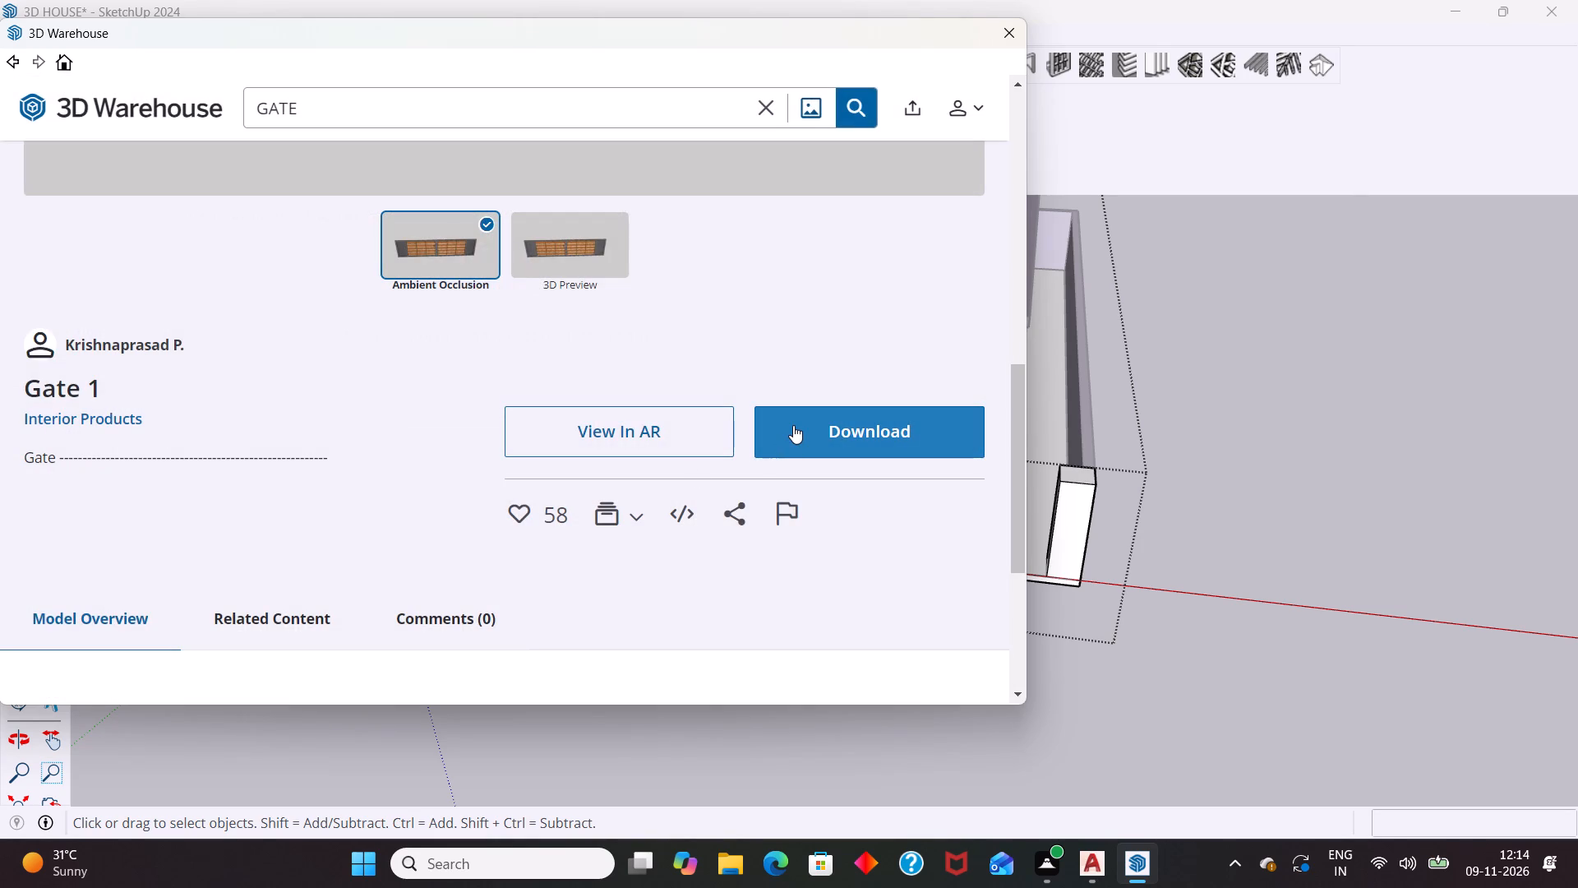
{"action": "left_click", "coordinate": [793, 424]}
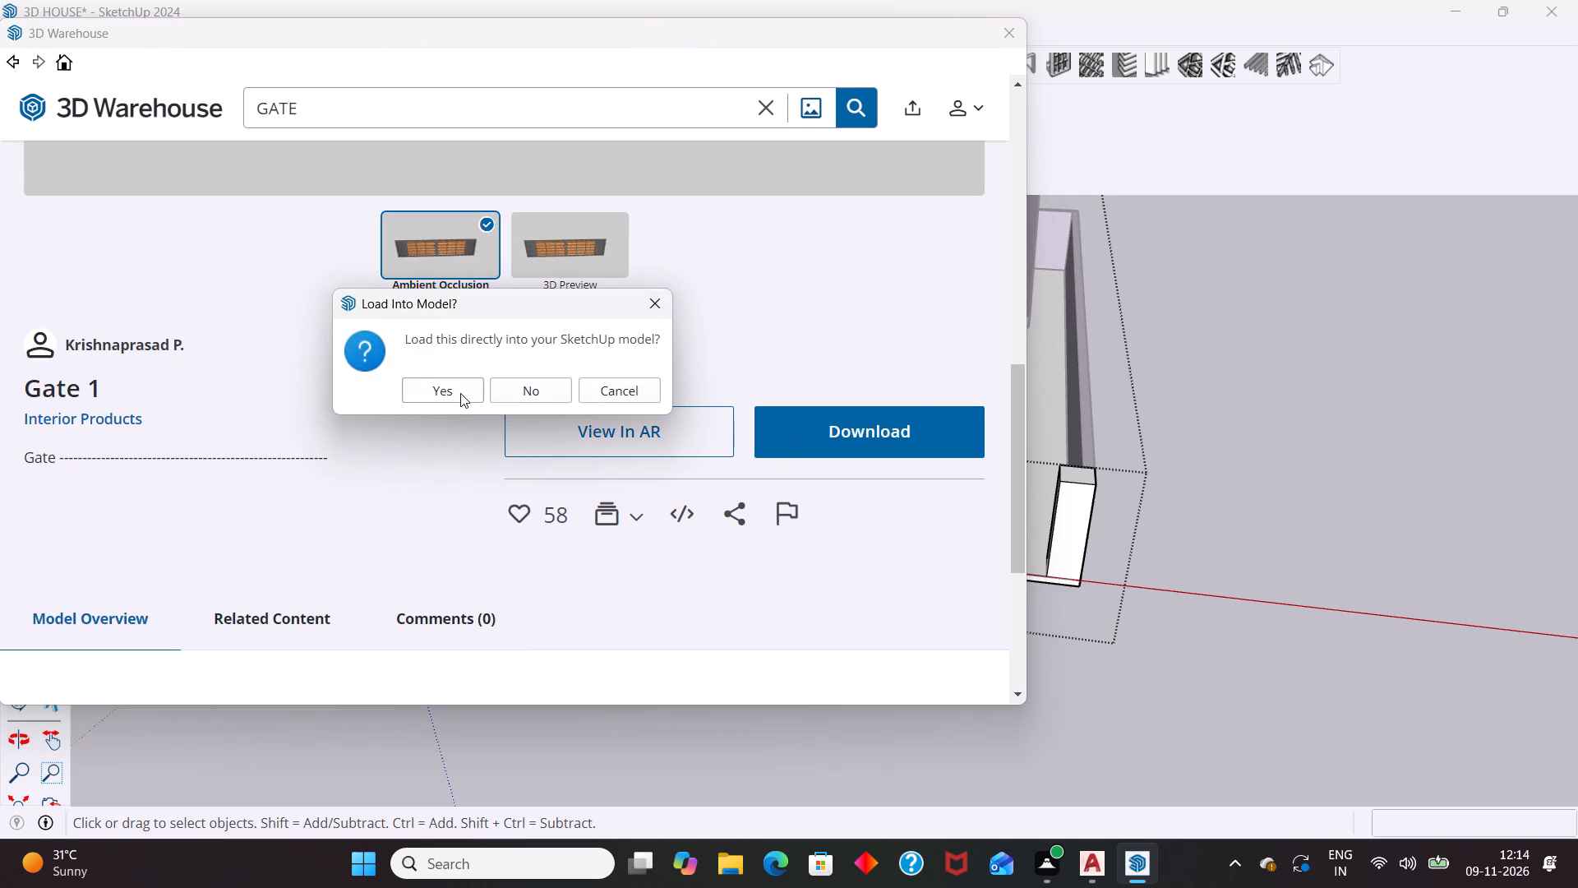
{"action": "left_click", "coordinate": [460, 393]}
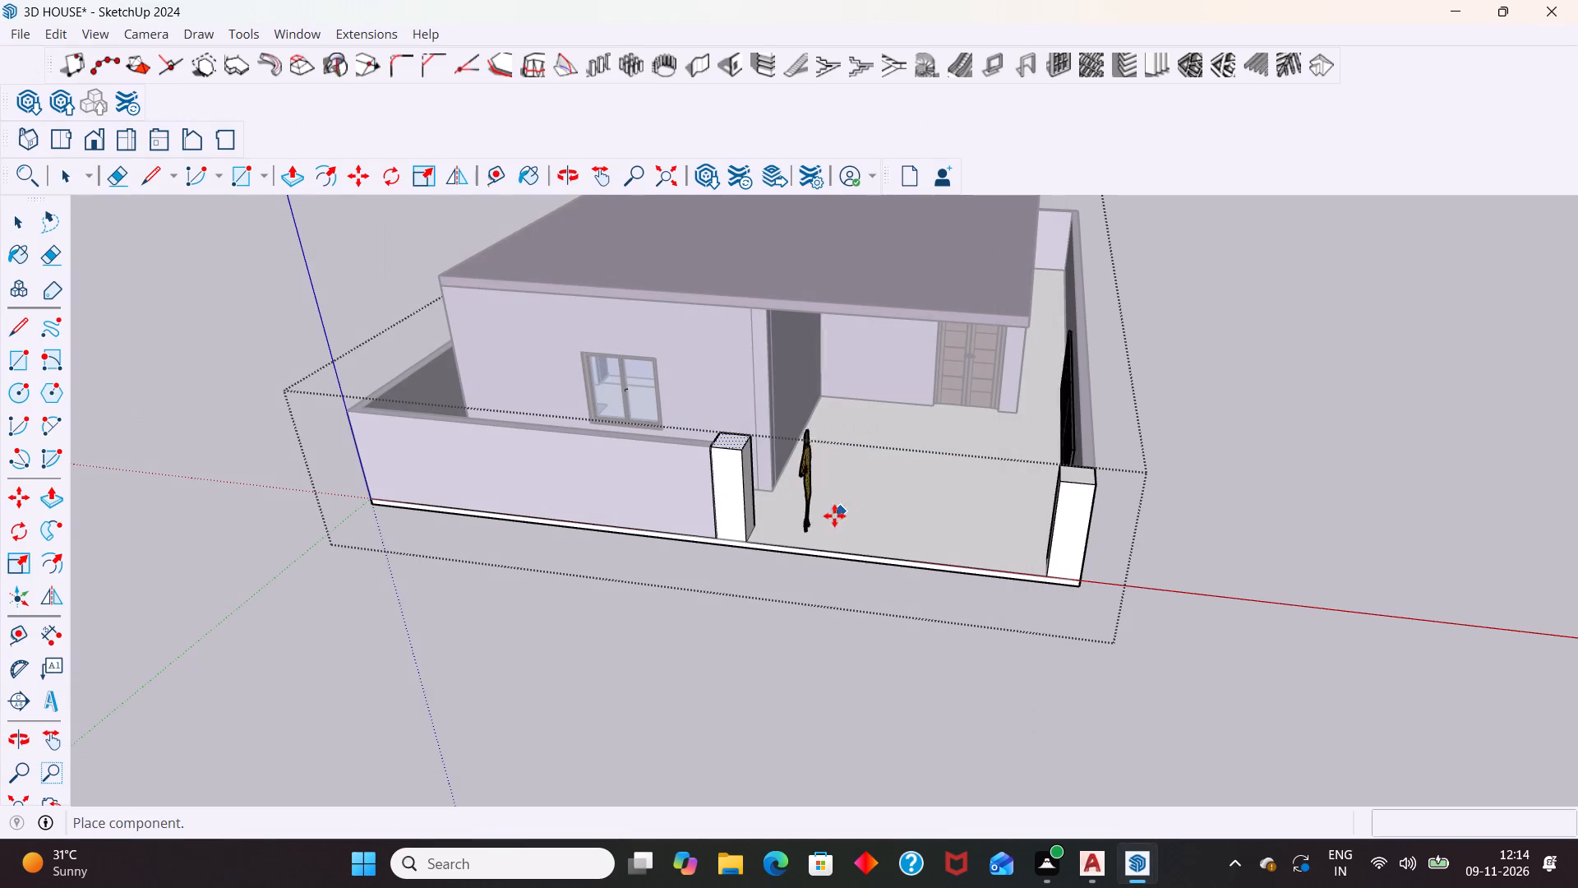
Place the gate component on the ground just outside the corner pillar at the end of the front opening.
{"action": "scroll", "coordinate": [767, 556], "scroll_direction": "up", "scroll_amount": 4}
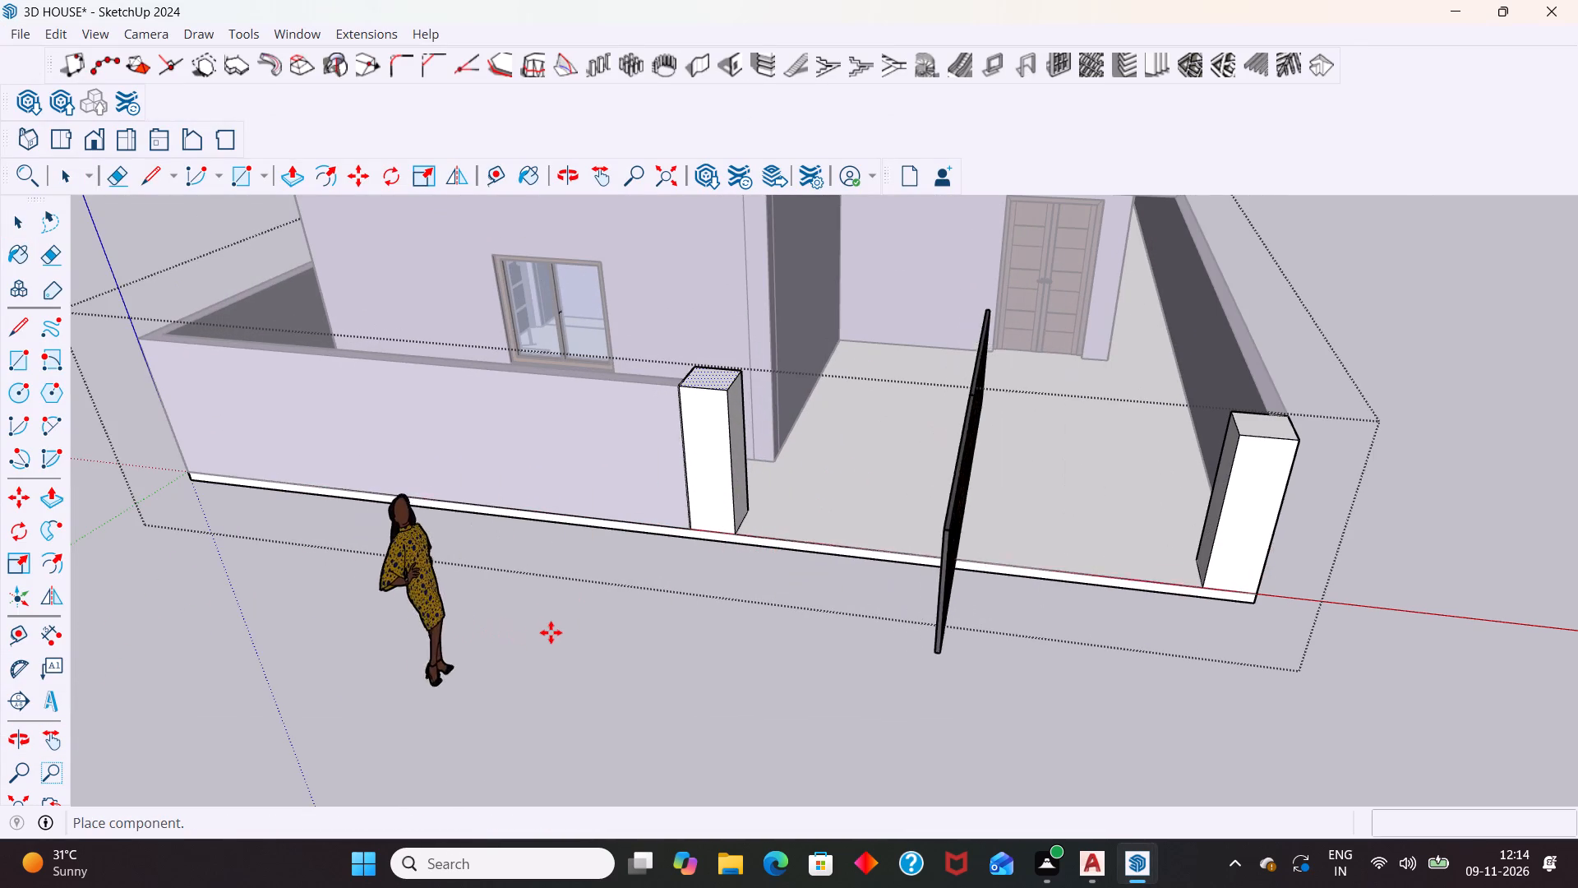
{"action": "scroll", "coordinate": [556, 625], "scroll_direction": "down", "scroll_amount": 11}
{"action": "left_click", "coordinate": [871, 609]}
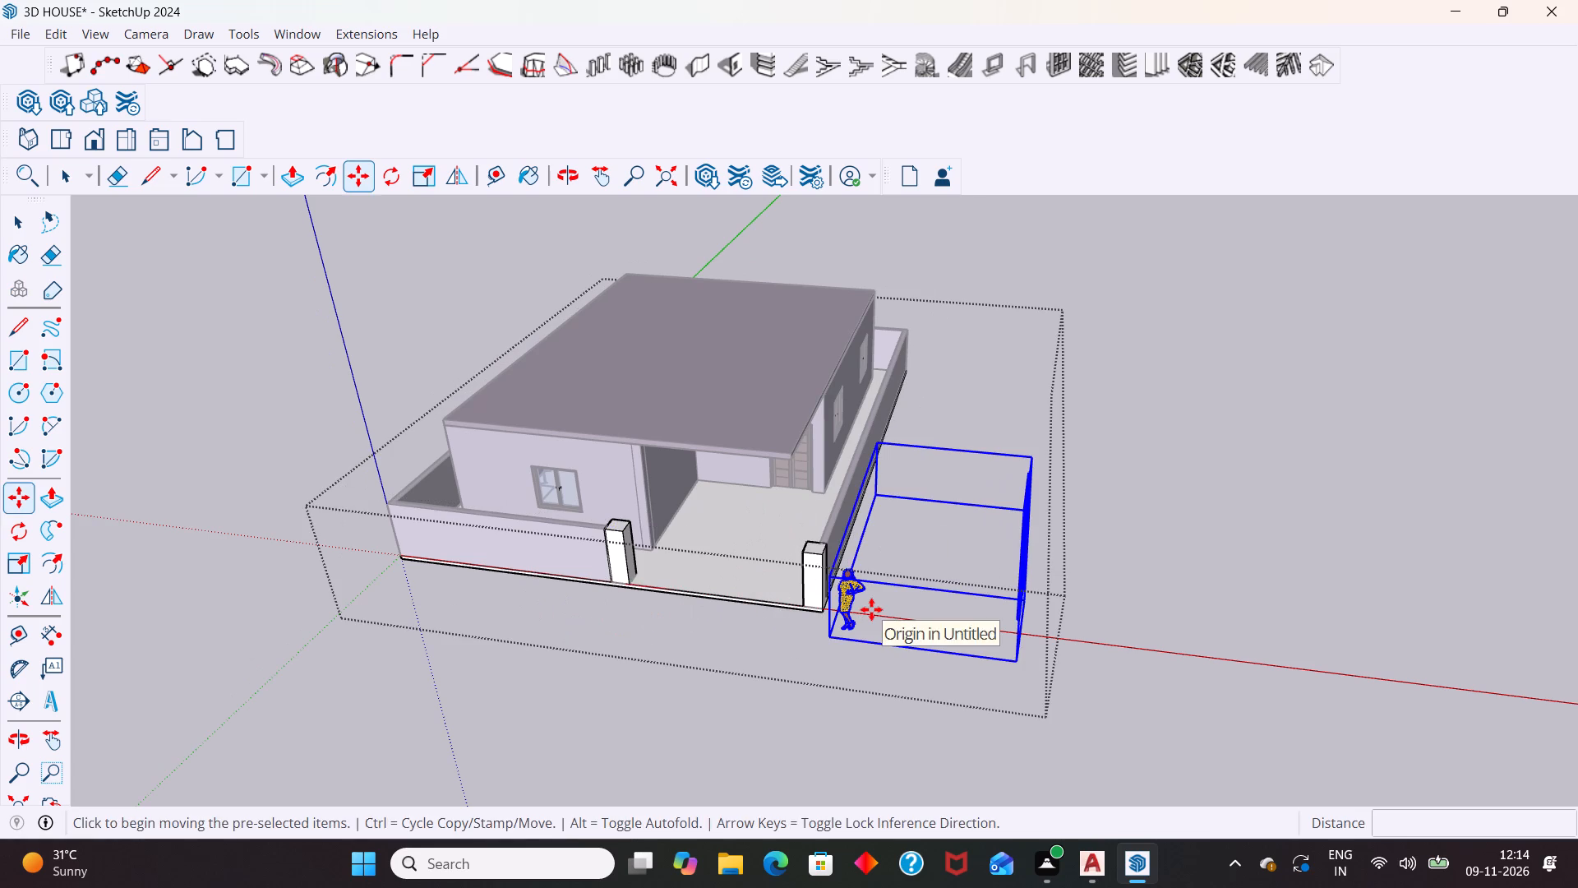
Delete the standing woman figure from inside the gate component.
{"action": "key", "text": "space"}
{"action": "scroll", "coordinate": [850, 595], "scroll_direction": "up", "scroll_amount": 5}
{"action": "triple_click", "coordinate": [847, 595]}
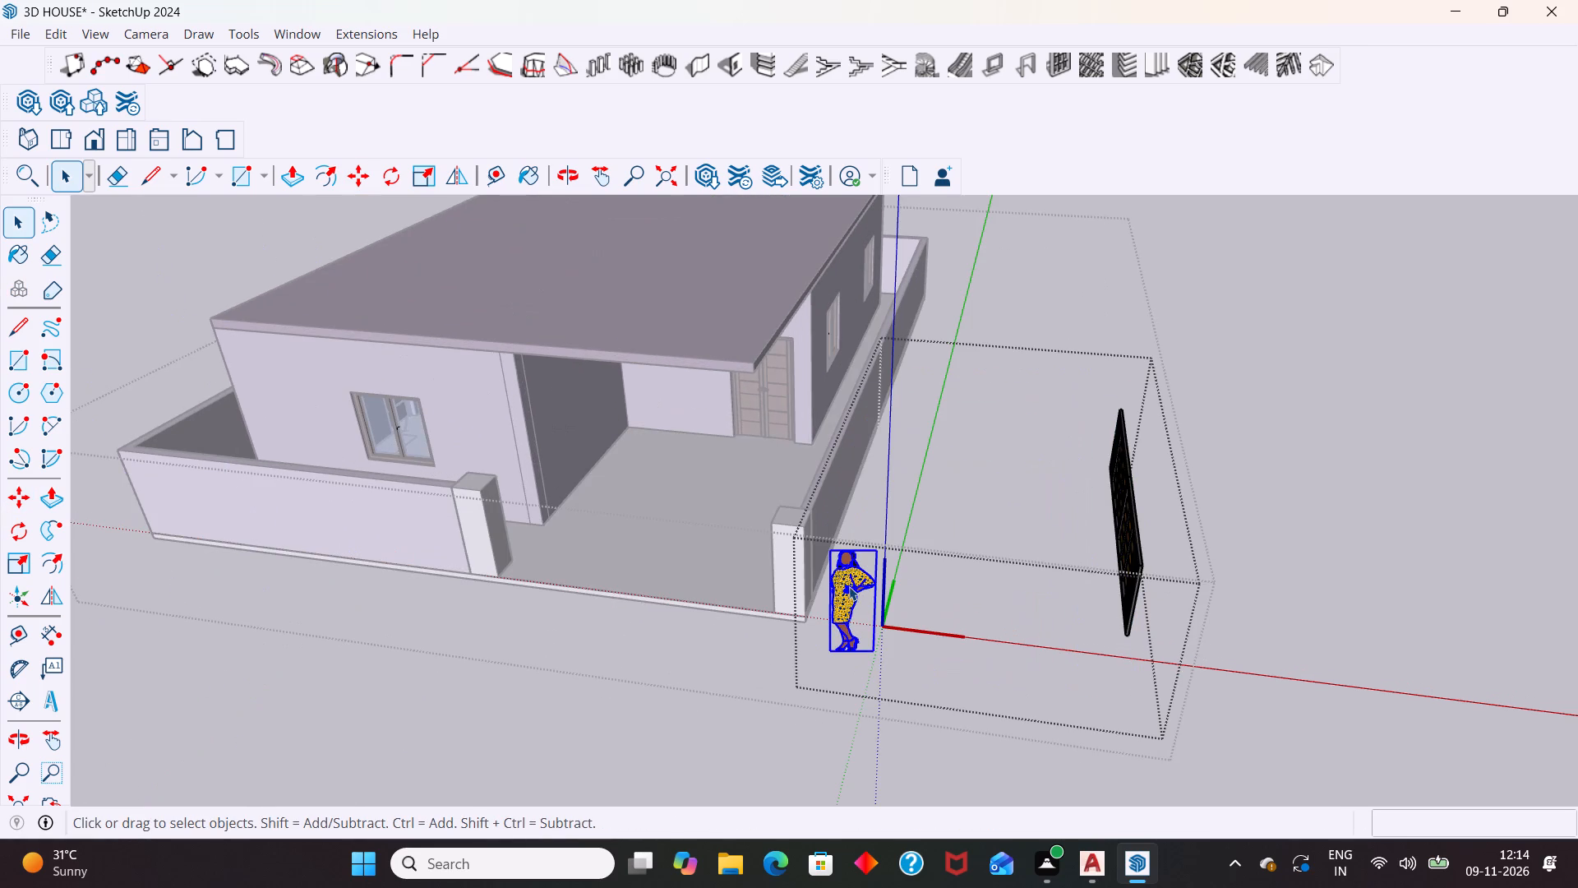
{"action": "key", "text": "Delete"}
Rotate the gate 90° about its lower corner on the ground plane so it runs parallel to the front wall.
{"action": "scroll", "coordinate": [1128, 557], "scroll_direction": "up", "scroll_amount": 4}
{"action": "left_click", "coordinate": [1137, 560]}
{"action": "middle_click_drag", "start_coordinate": [1203, 613], "coordinate": [1216, 605]}
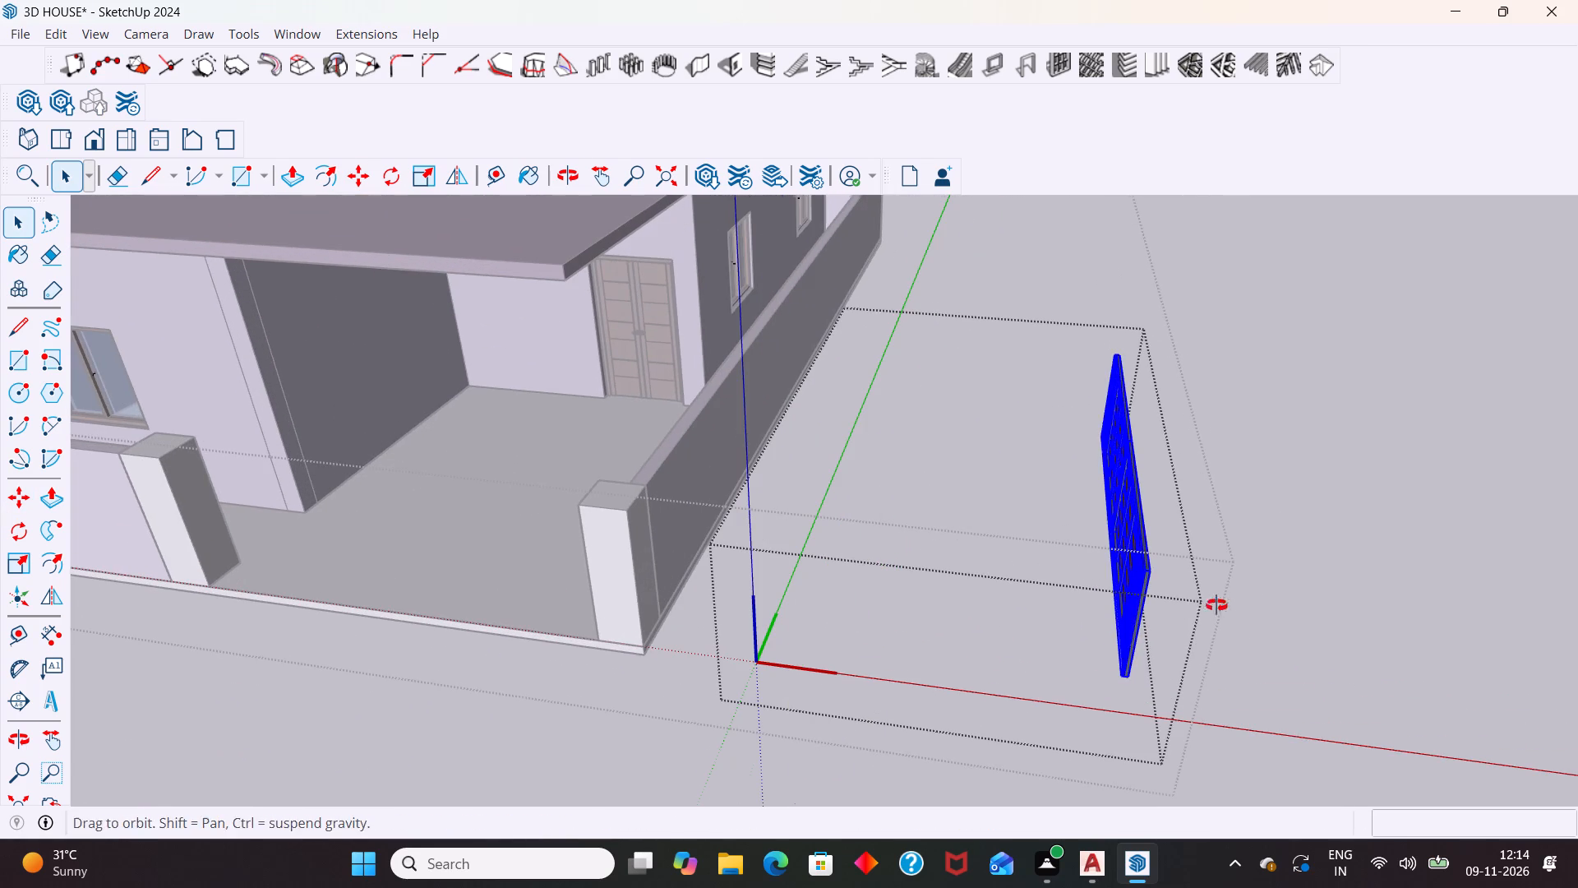
{"action": "middle_click_drag", "start_coordinate": [1216, 605], "coordinate": [1267, 535]}
{"action": "key", "text": "q"}
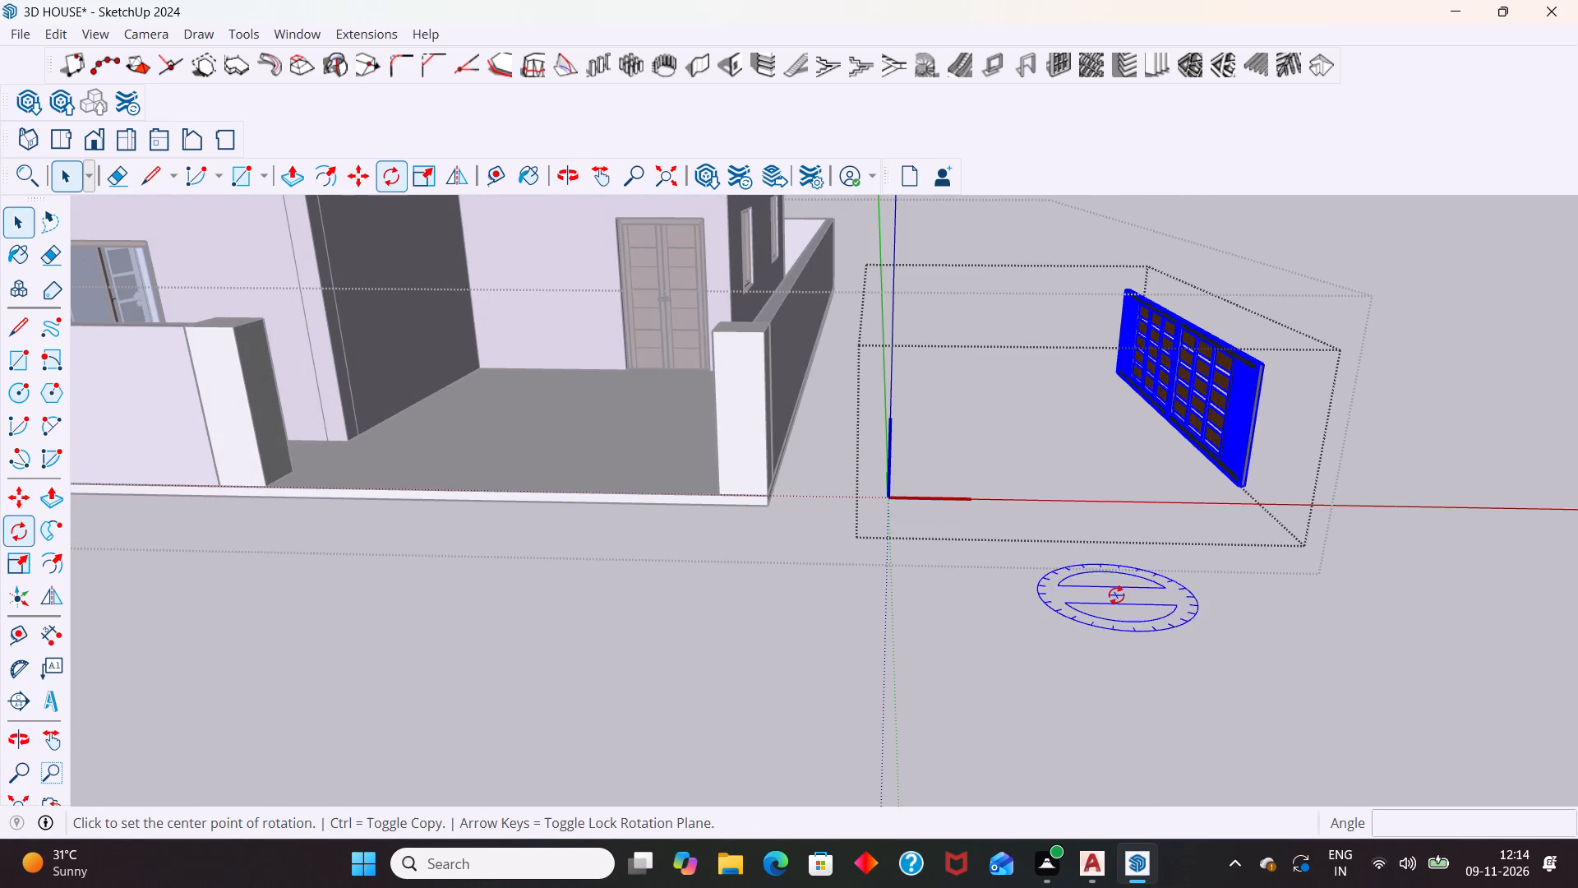
{"action": "left_click", "coordinate": [1233, 493]}
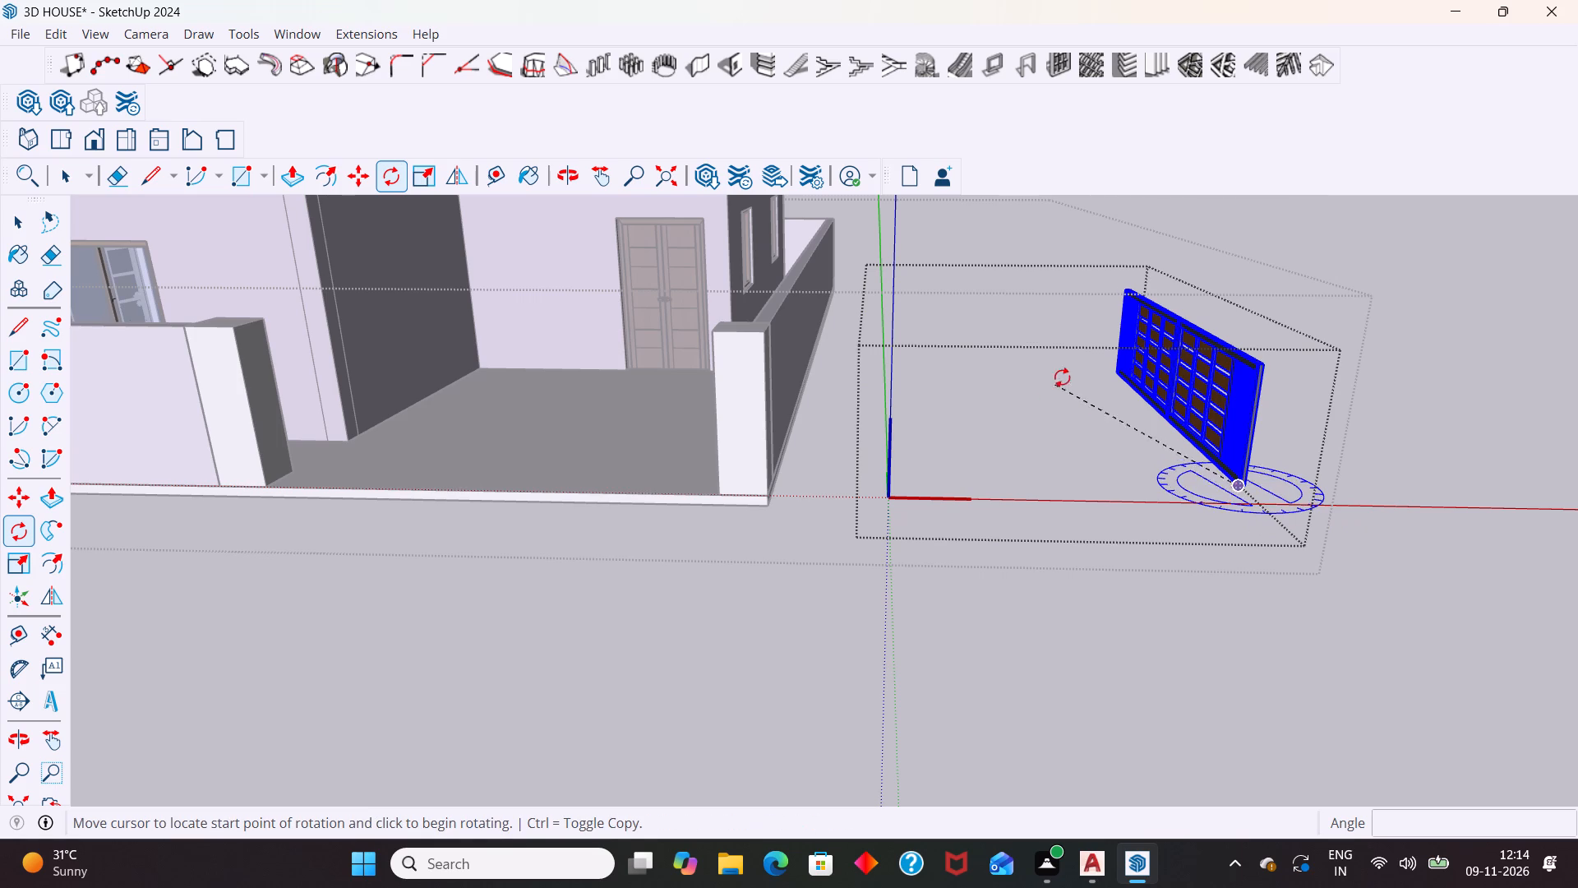
{"action": "left_click", "coordinate": [1106, 365]}
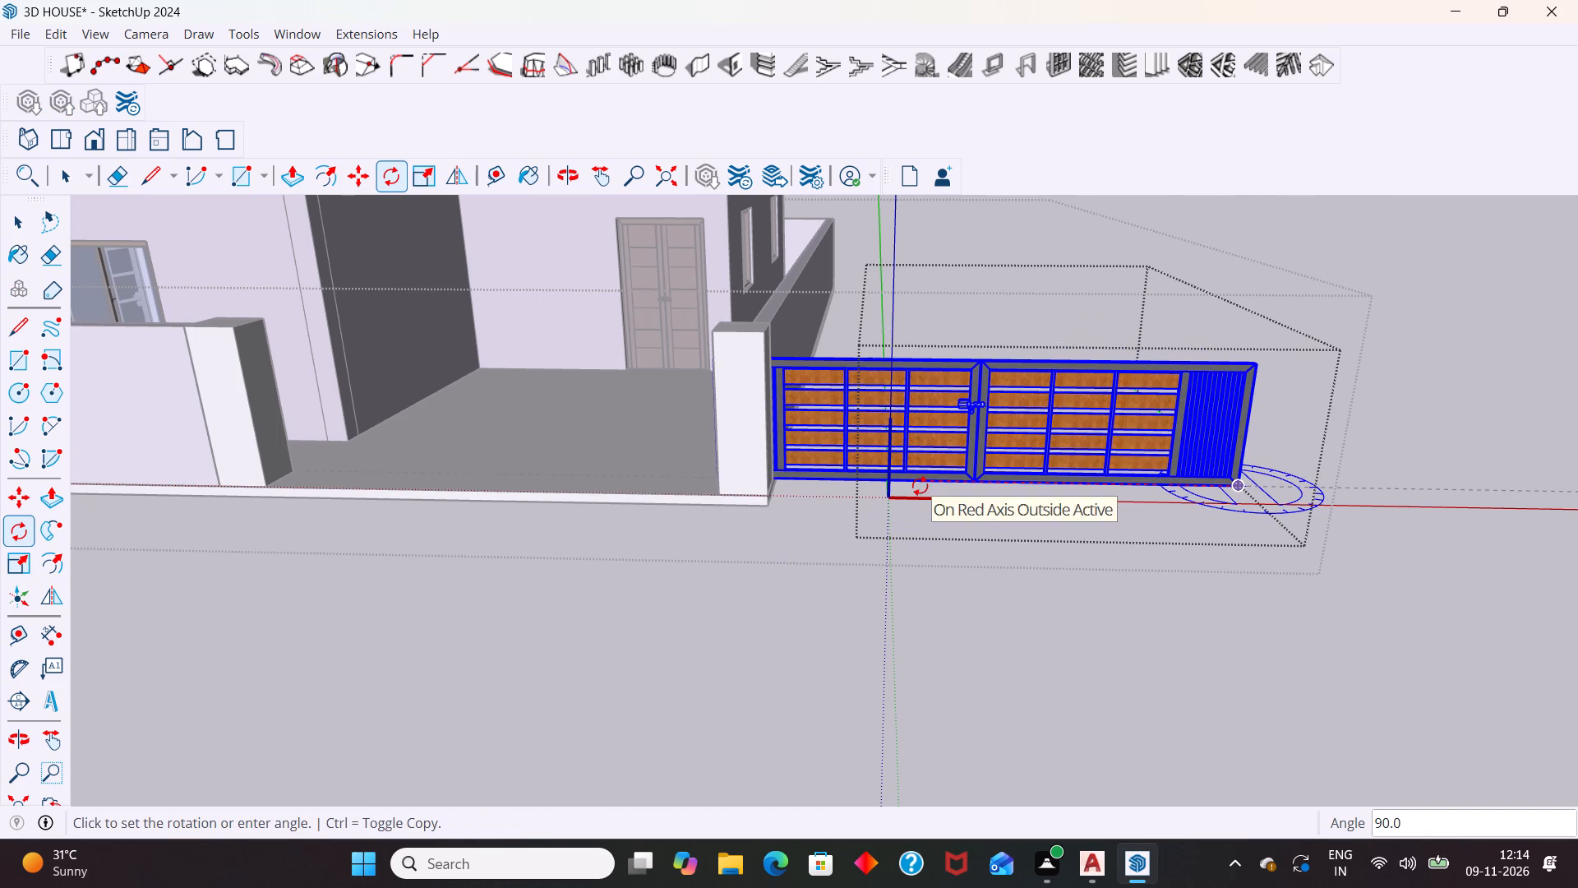
{"action": "type", "text": "90"}
{"action": "key", "text": "Return"}
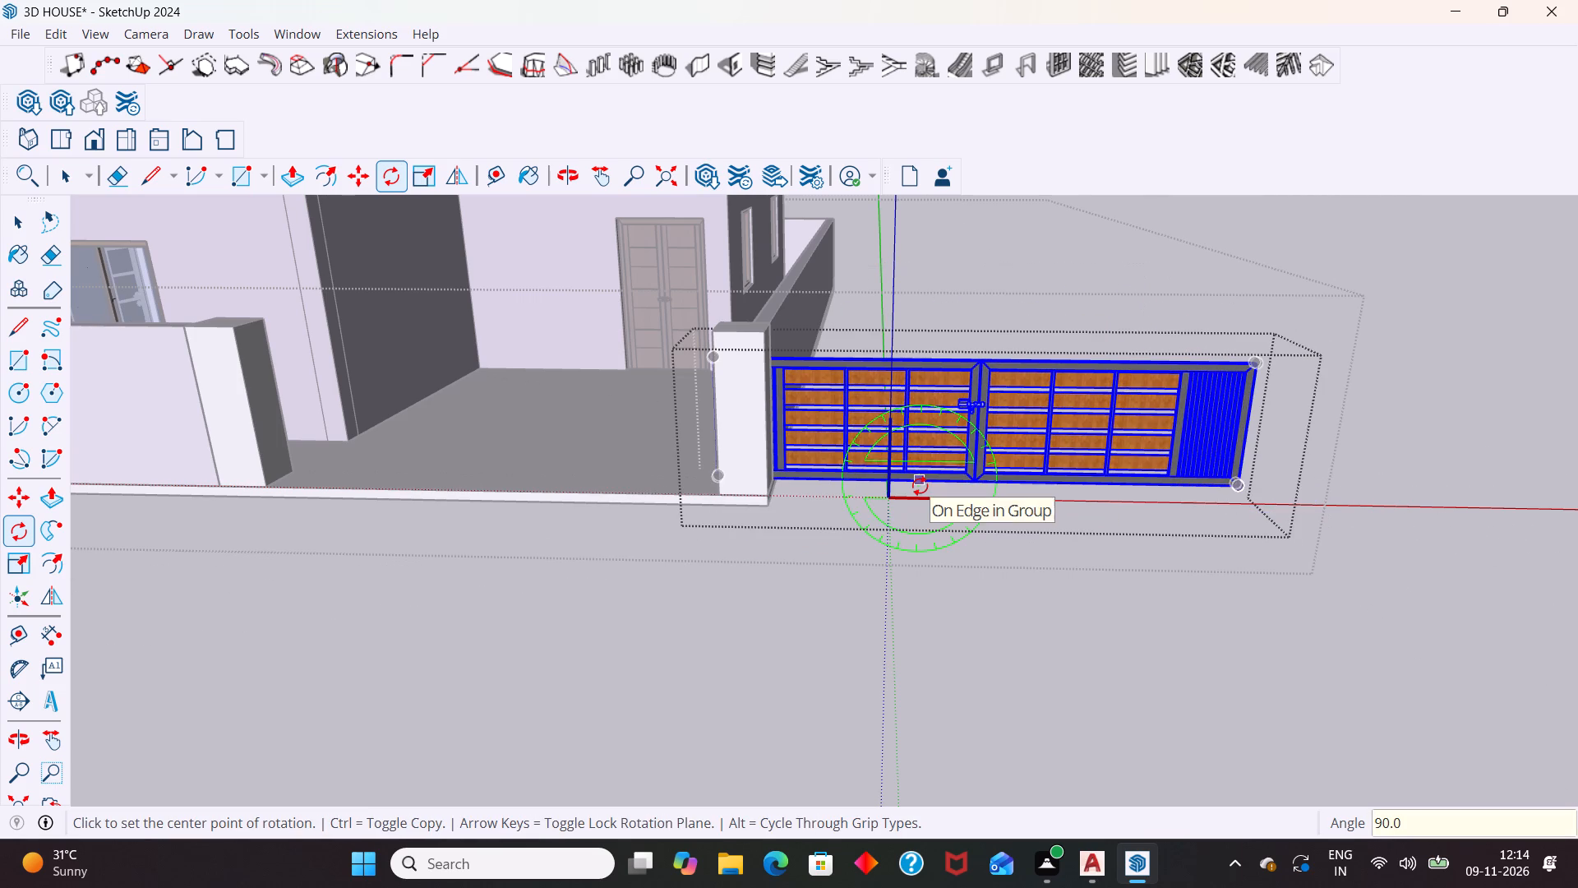
{"action": "key", "text": "space"}
Move the gate by its lower outer corner to the inner base corner of the pillar beside the side wall.
{"action": "scroll", "coordinate": [1160, 492], "scroll_direction": "up", "scroll_amount": 5}
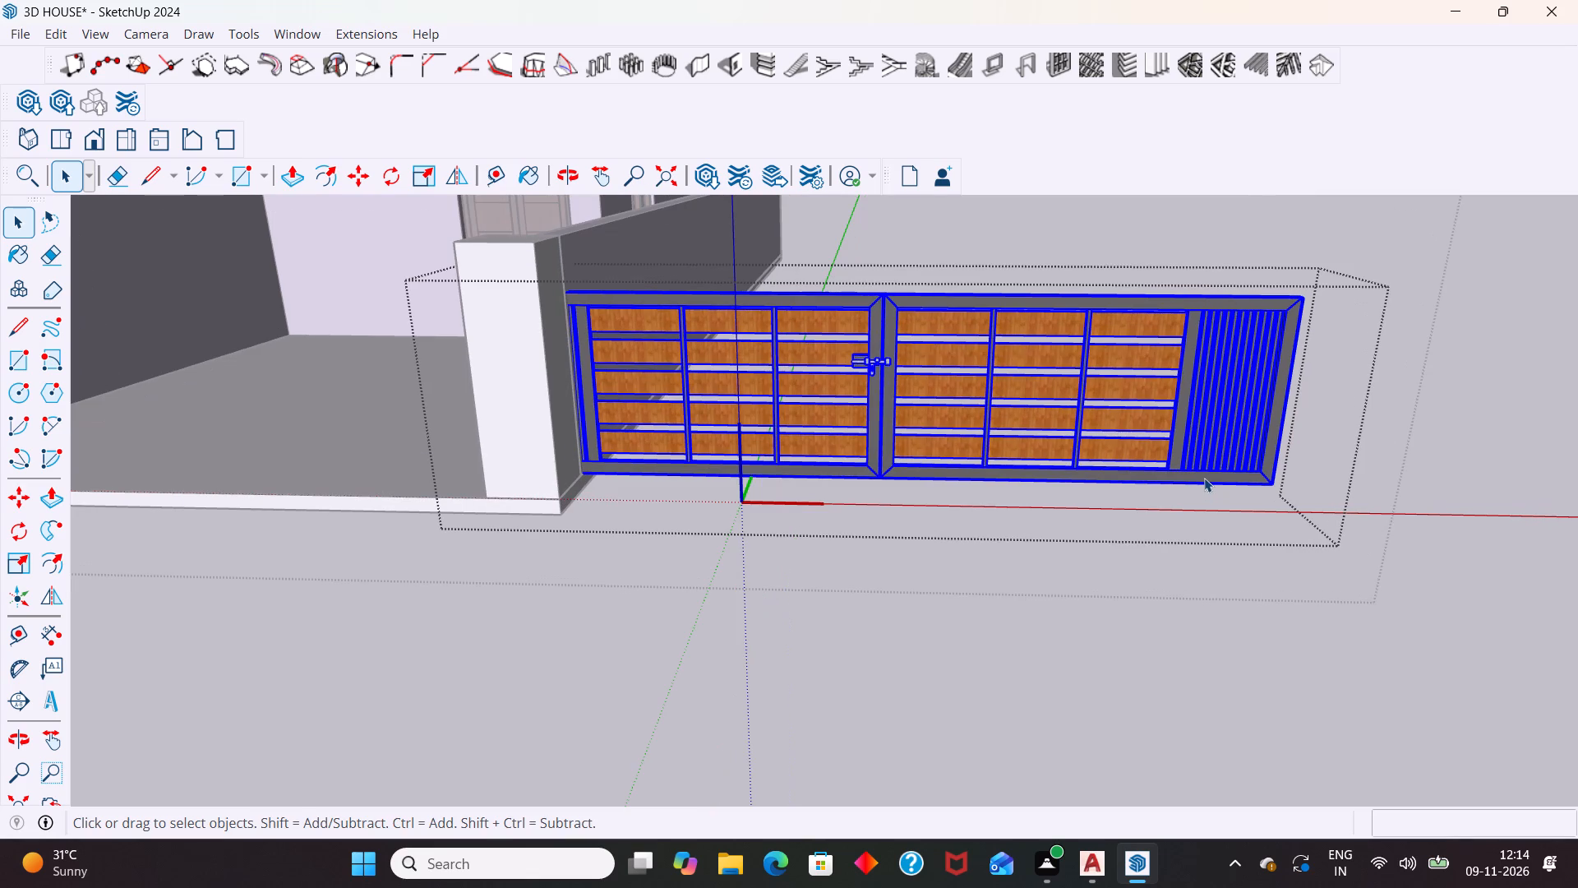
{"action": "scroll", "coordinate": [1213, 474], "scroll_direction": "down", "scroll_amount": 3}
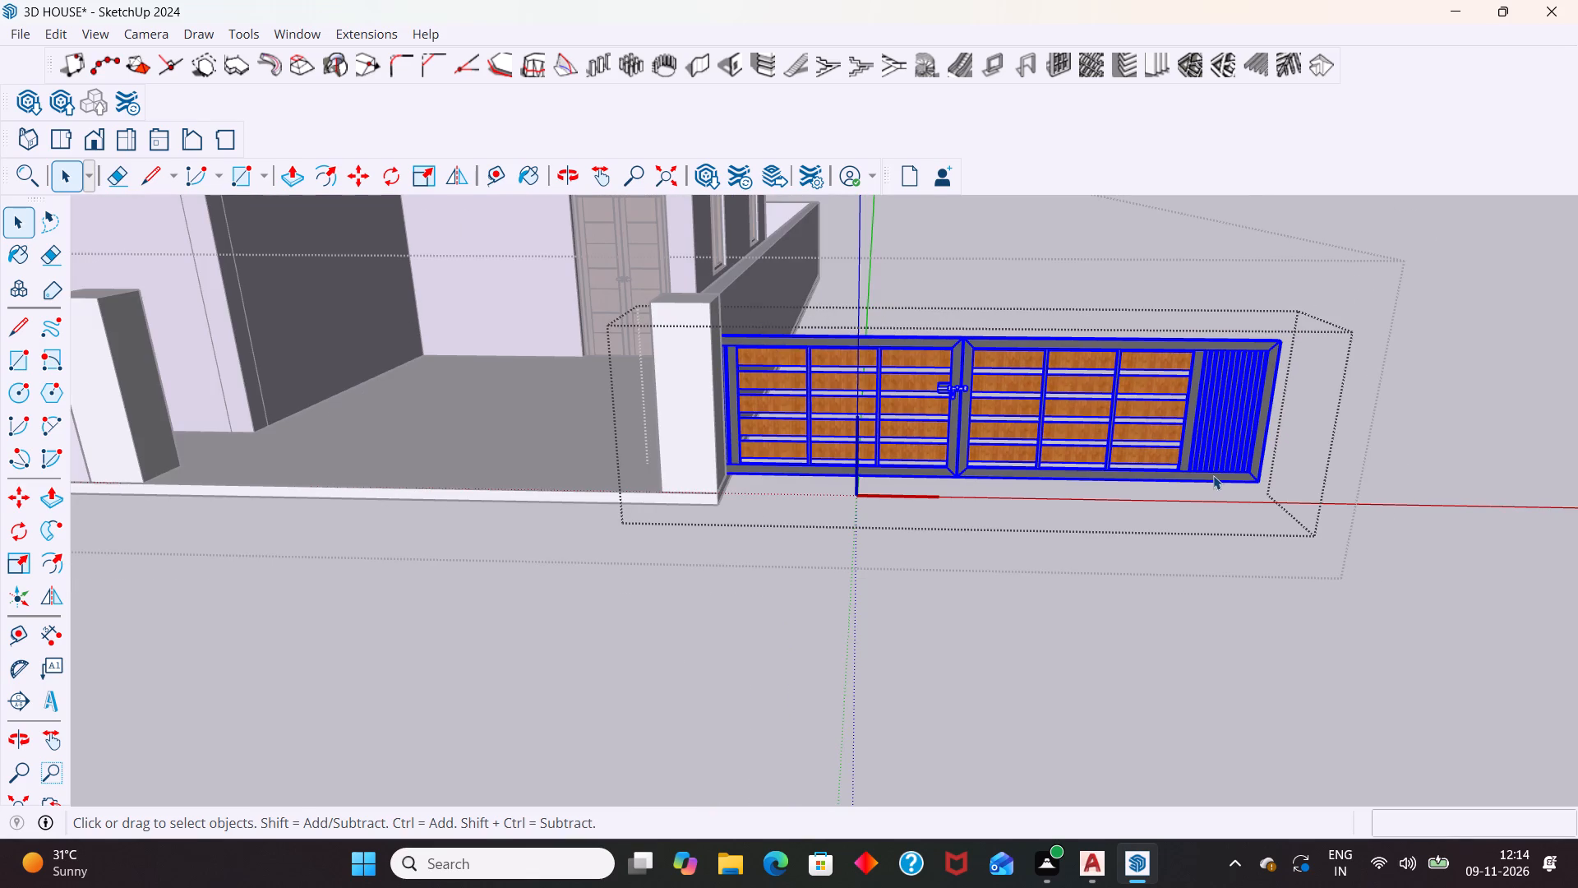
{"action": "key", "text": "m"}
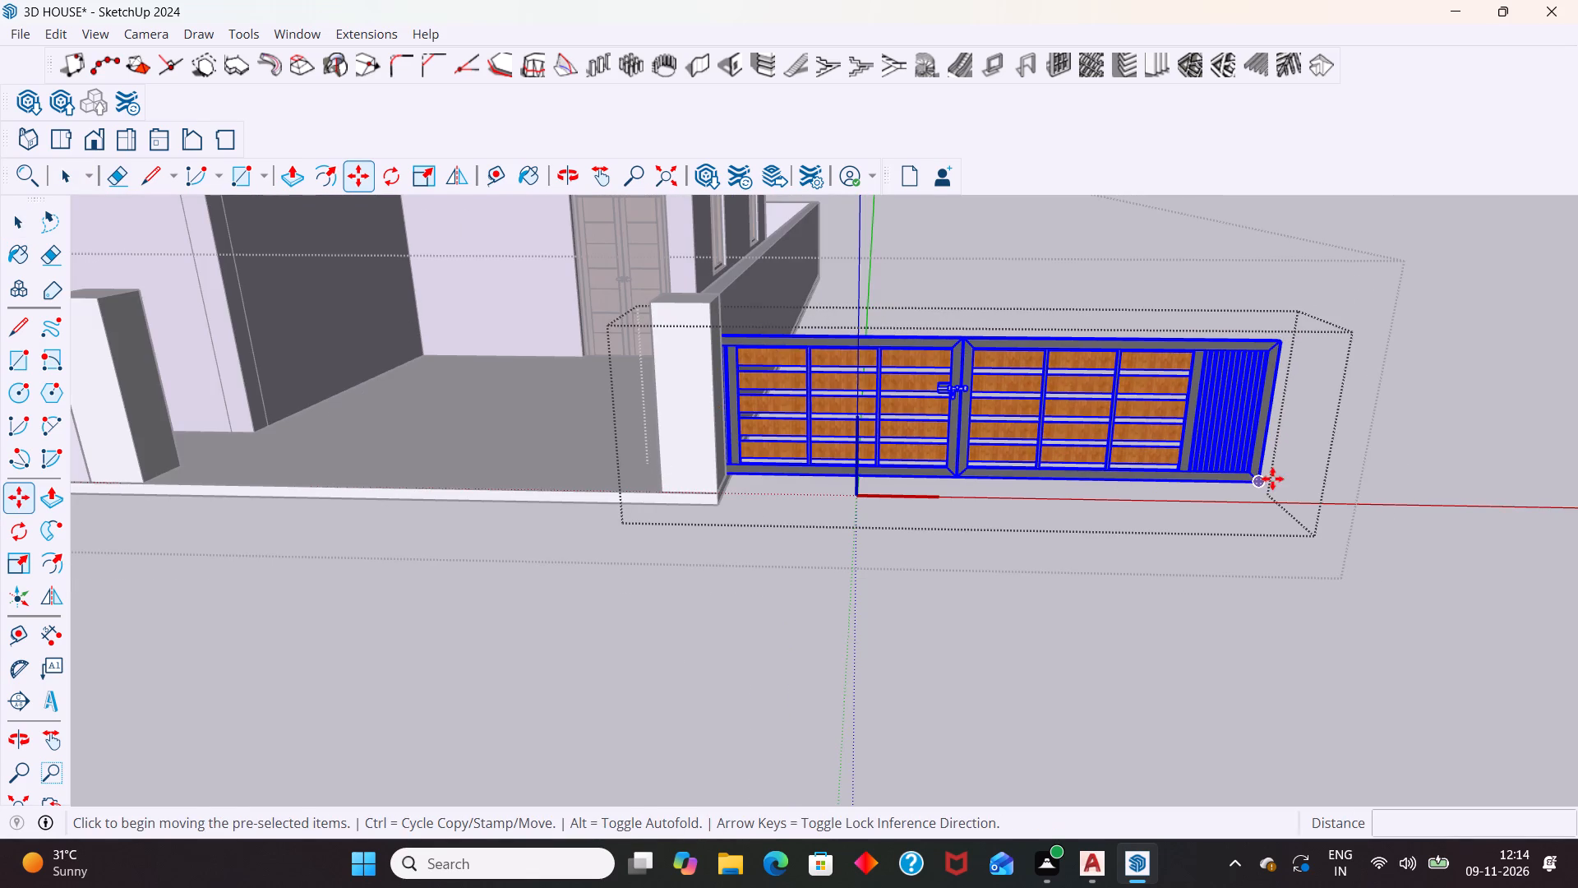
{"action": "left_click", "coordinate": [1265, 484]}
{"action": "scroll", "coordinate": [567, 506], "scroll_direction": "up", "scroll_amount": 12}
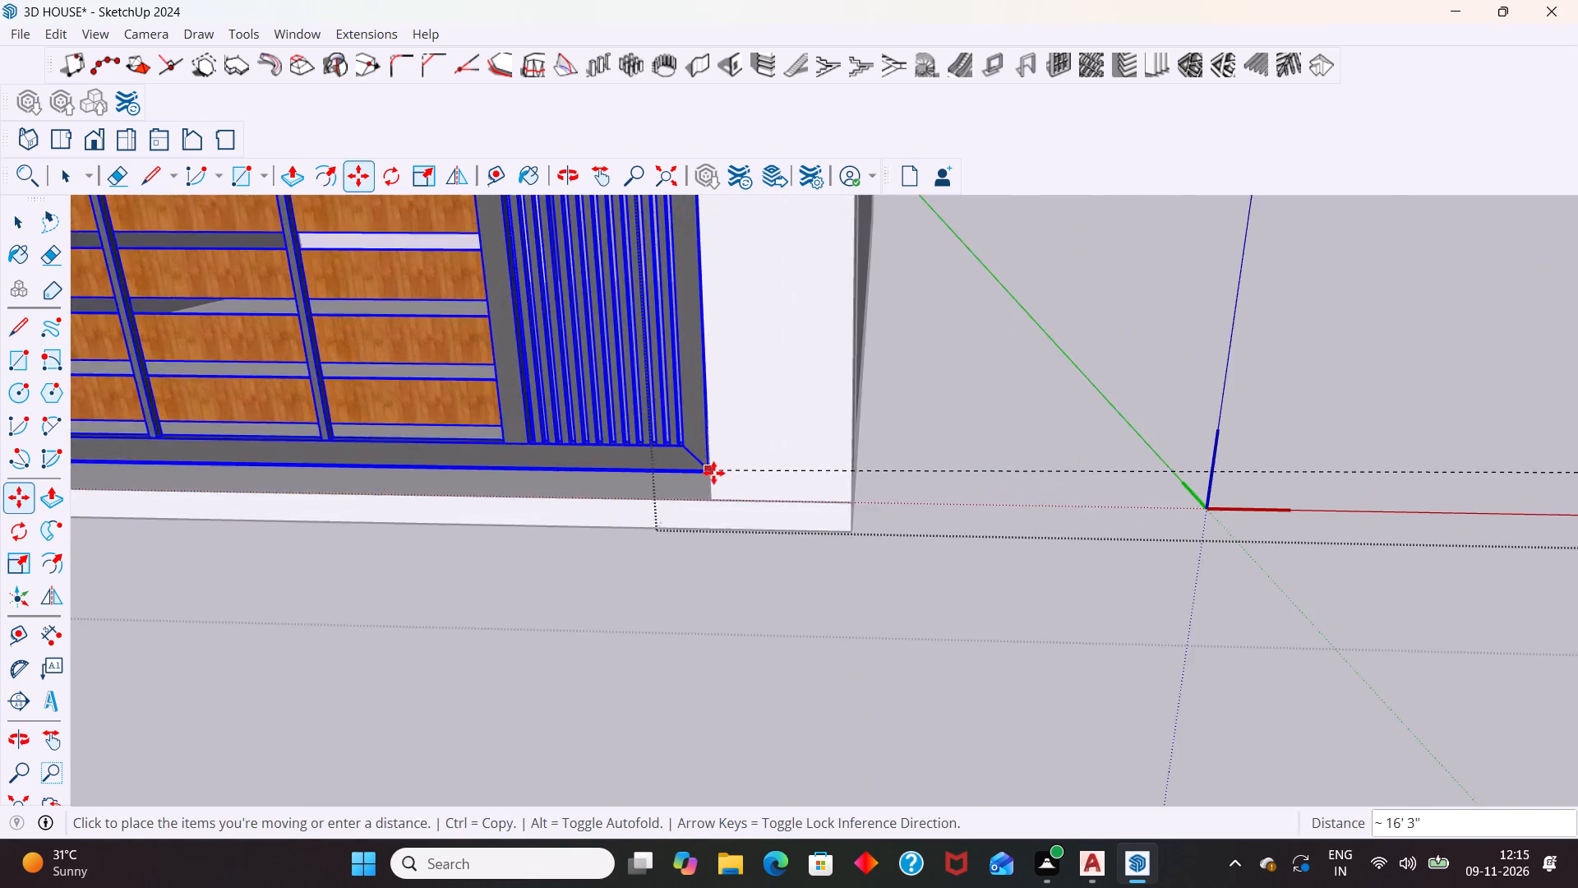
{"action": "scroll", "coordinate": [713, 473], "scroll_direction": "up", "scroll_amount": 7}
{"action": "left_click", "coordinate": [708, 522]}
{"action": "key", "text": "space"}
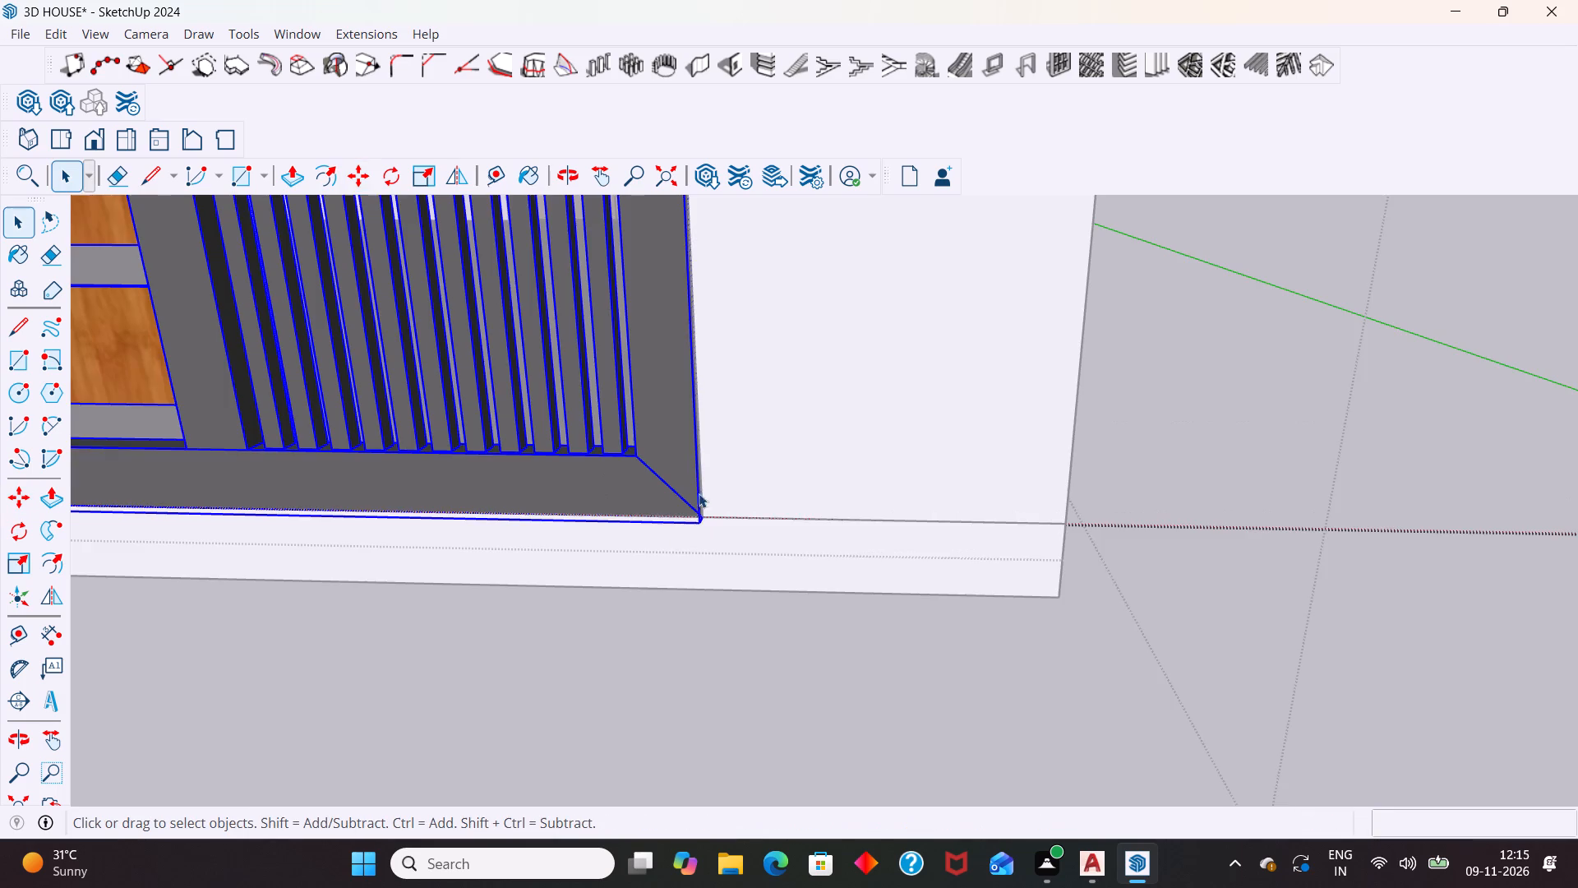
Fine-tune the gate's position so its lower corner aligns with the pillar's inner base corner.
{"action": "scroll", "coordinate": [699, 486], "scroll_direction": "up", "scroll_amount": 9}
{"action": "scroll", "coordinate": [698, 557], "scroll_direction": "up", "scroll_amount": 11}
{"action": "left_click", "coordinate": [704, 548]}
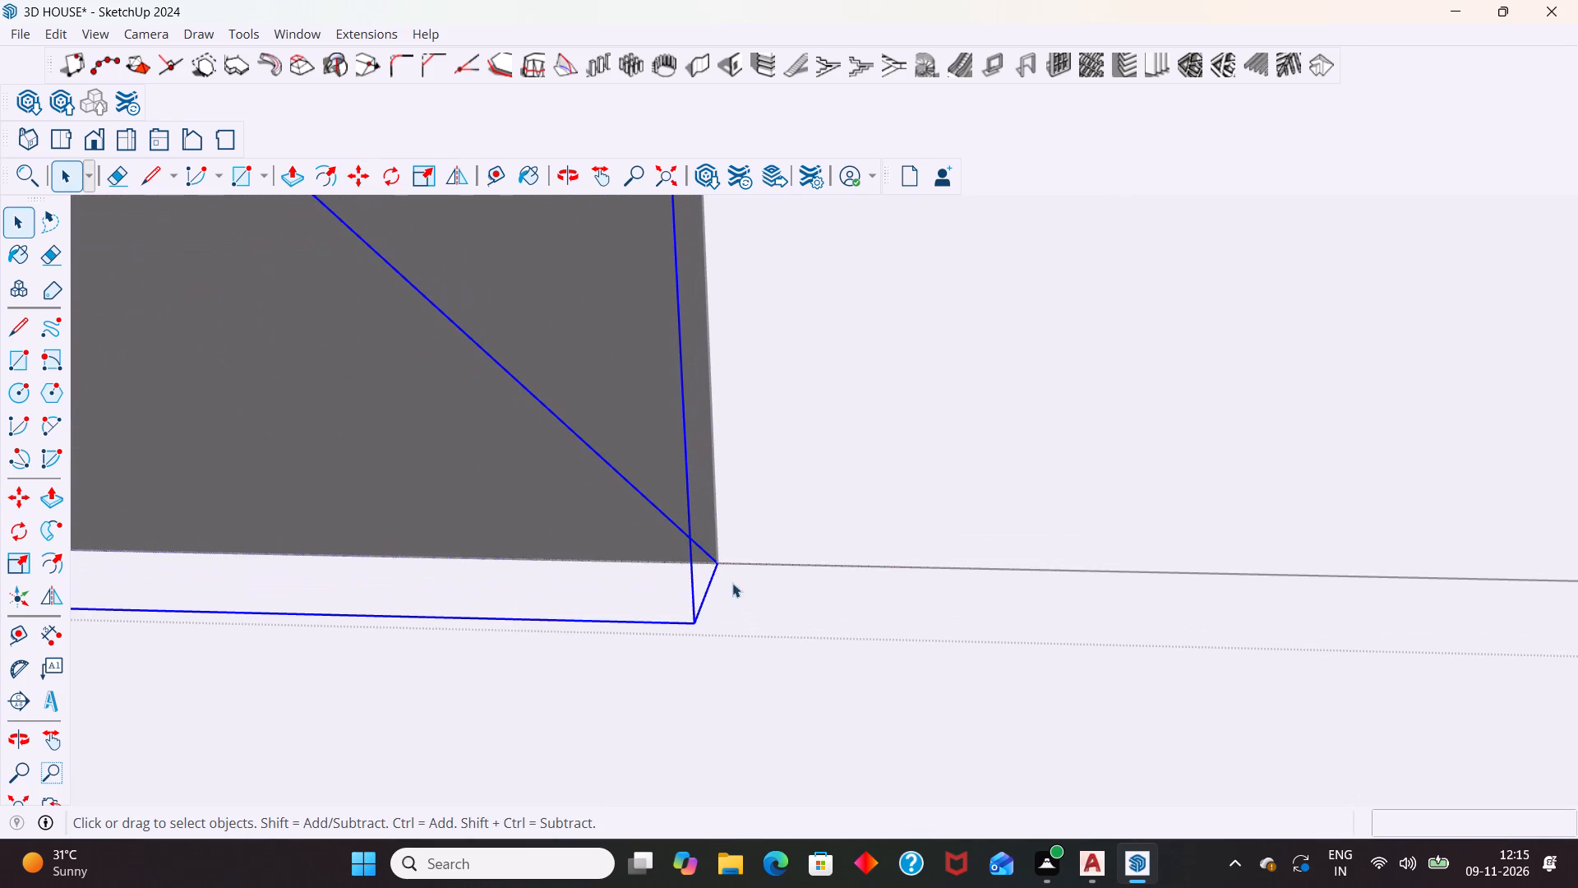
{"action": "key", "text": "m"}
{"action": "scroll", "coordinate": [736, 560], "scroll_direction": "up", "scroll_amount": 4}
{"action": "left_click_drag", "start_coordinate": [704, 561], "coordinate": [710, 561]}
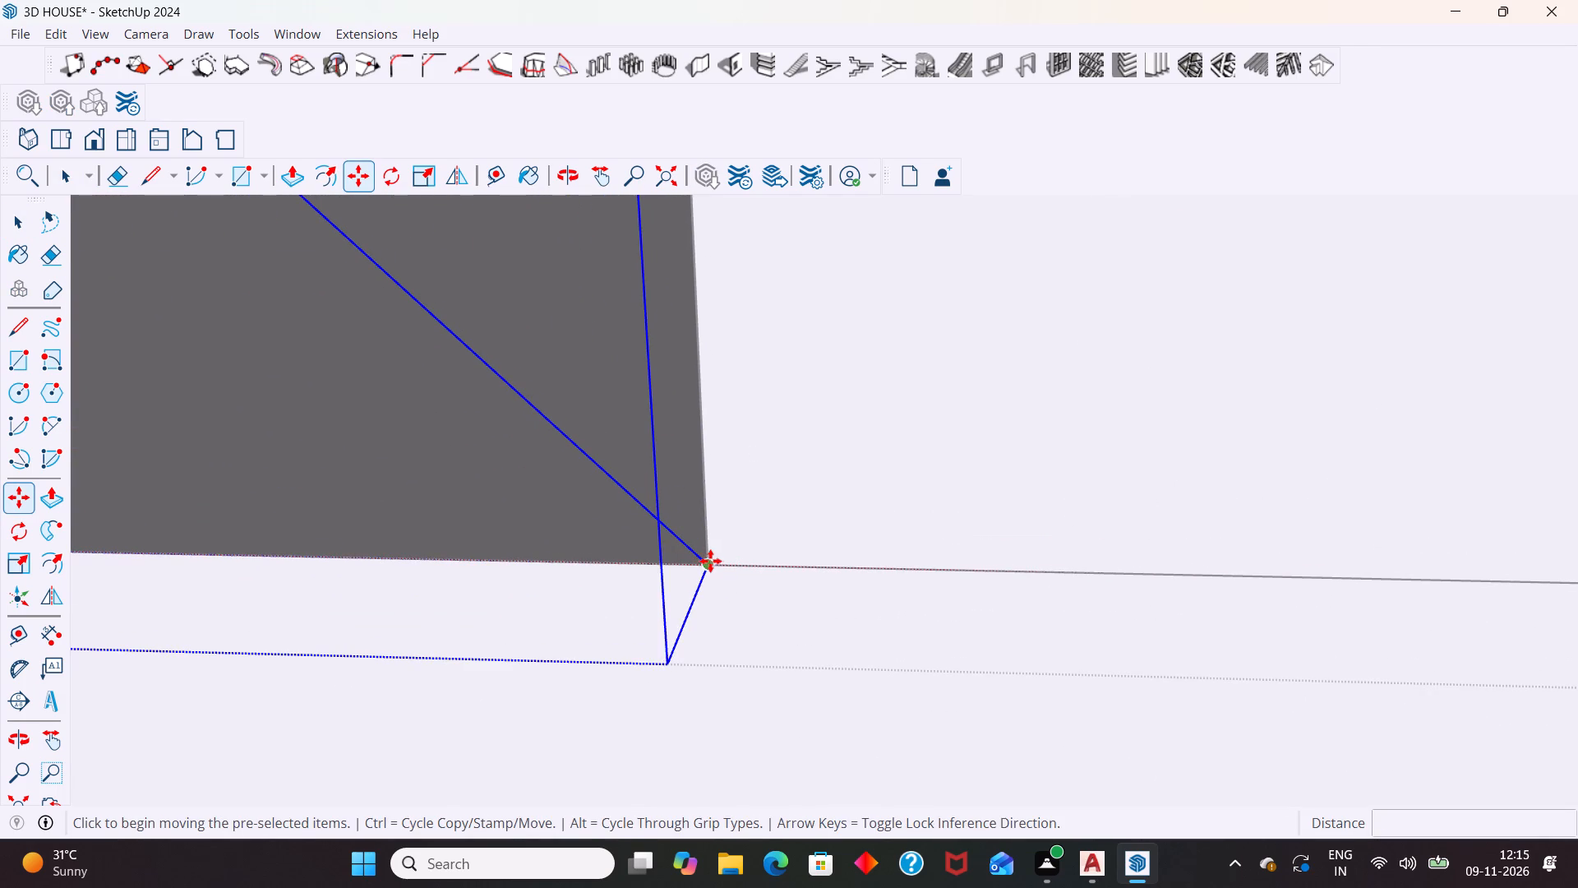
{"action": "left_click_drag", "start_coordinate": [710, 561], "coordinate": [712, 561]}
{"action": "left_click", "coordinate": [712, 561]}
{"action": "key", "text": "space"}
Scale the gate along its length to about 0.87 so its far end meets the inner face of the other front pillar.
{"action": "scroll", "coordinate": [1010, 545], "scroll_direction": "down", "scroll_amount": 7}
{"action": "scroll", "coordinate": [1013, 553], "scroll_direction": "down", "scroll_amount": 15}
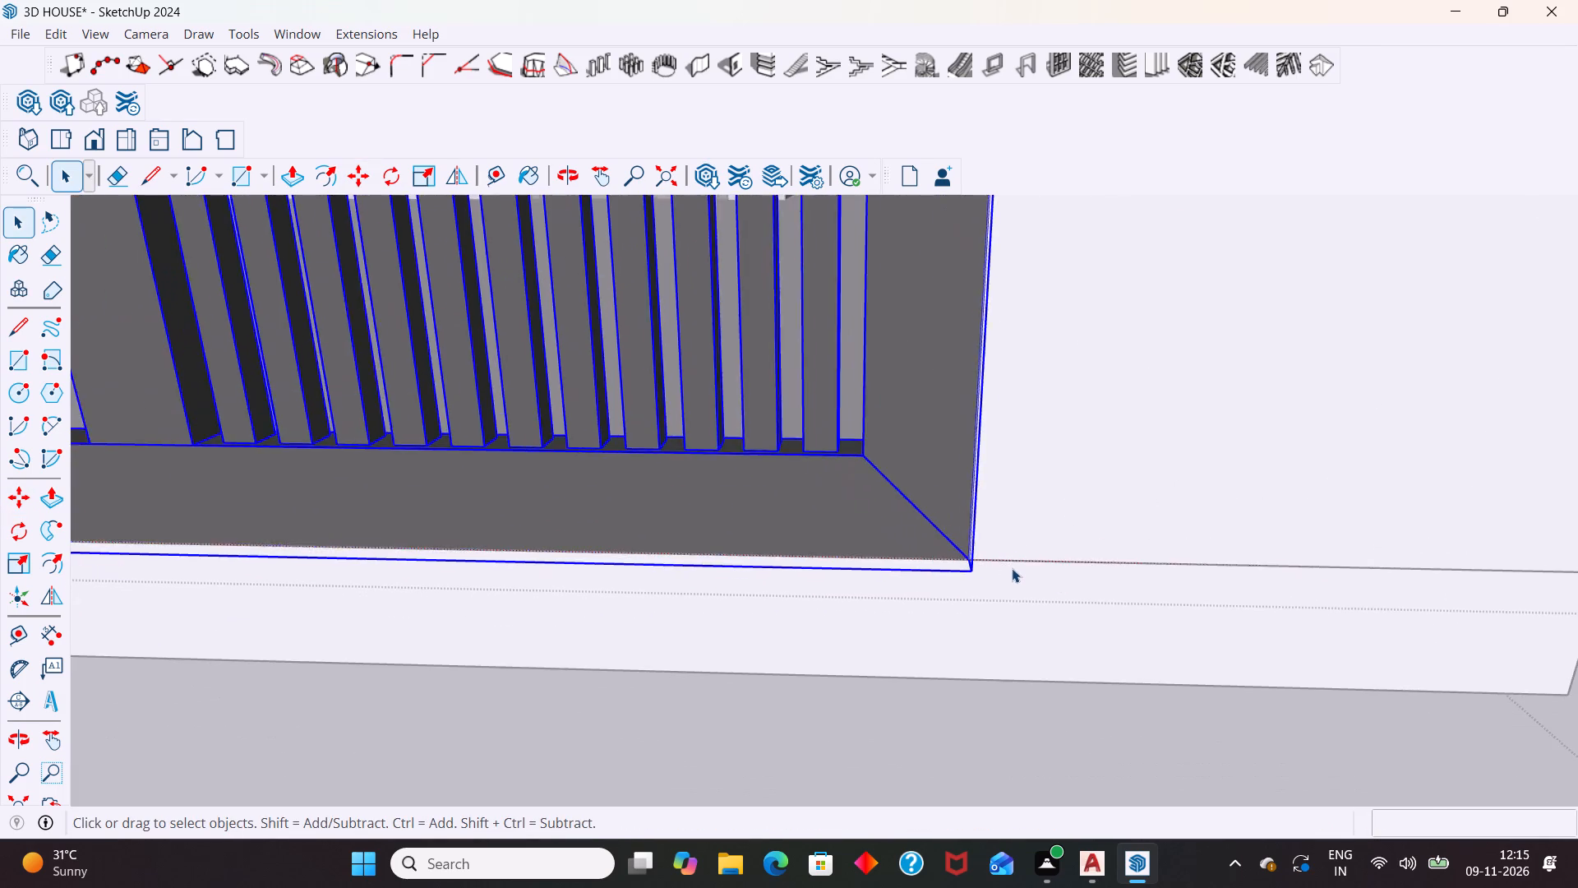
{"action": "scroll", "coordinate": [1012, 568], "scroll_direction": "down", "scroll_amount": 20}
{"action": "scroll", "coordinate": [1012, 568], "scroll_direction": "down", "scroll_amount": 4}
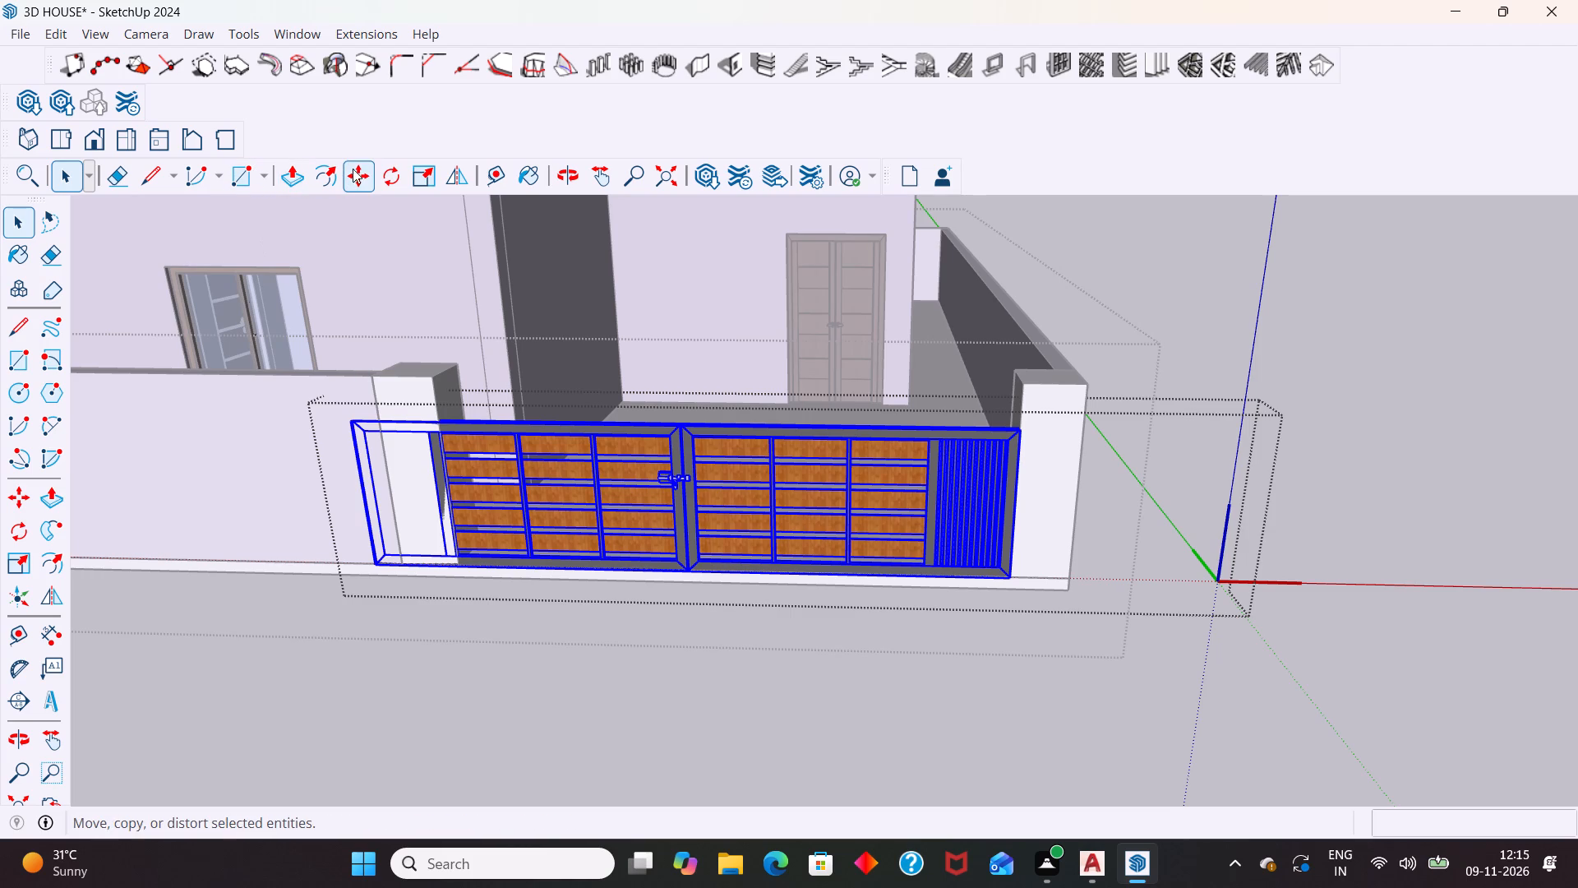
{"action": "left_click", "coordinate": [422, 164]}
{"action": "scroll", "coordinate": [385, 524], "scroll_direction": "up", "scroll_amount": 5}
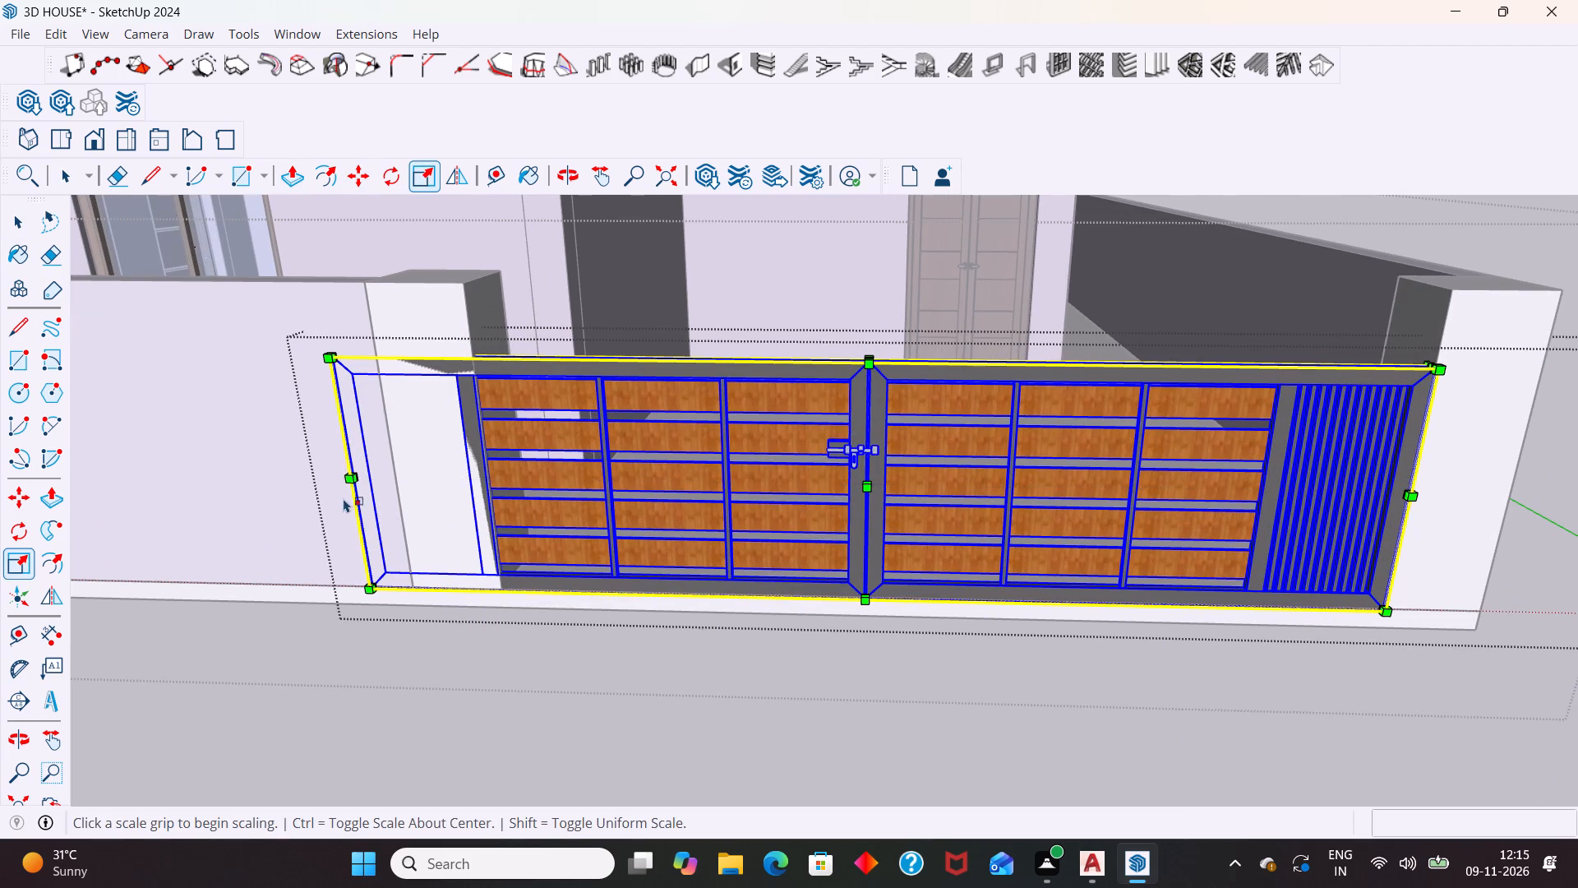
{"action": "middle_click_drag", "start_coordinate": [352, 506], "coordinate": [616, 524]}
{"action": "scroll", "coordinate": [212, 604], "scroll_direction": "down", "scroll_amount": 5}
{"action": "middle_click_drag", "start_coordinate": [230, 643], "coordinate": [422, 655]}
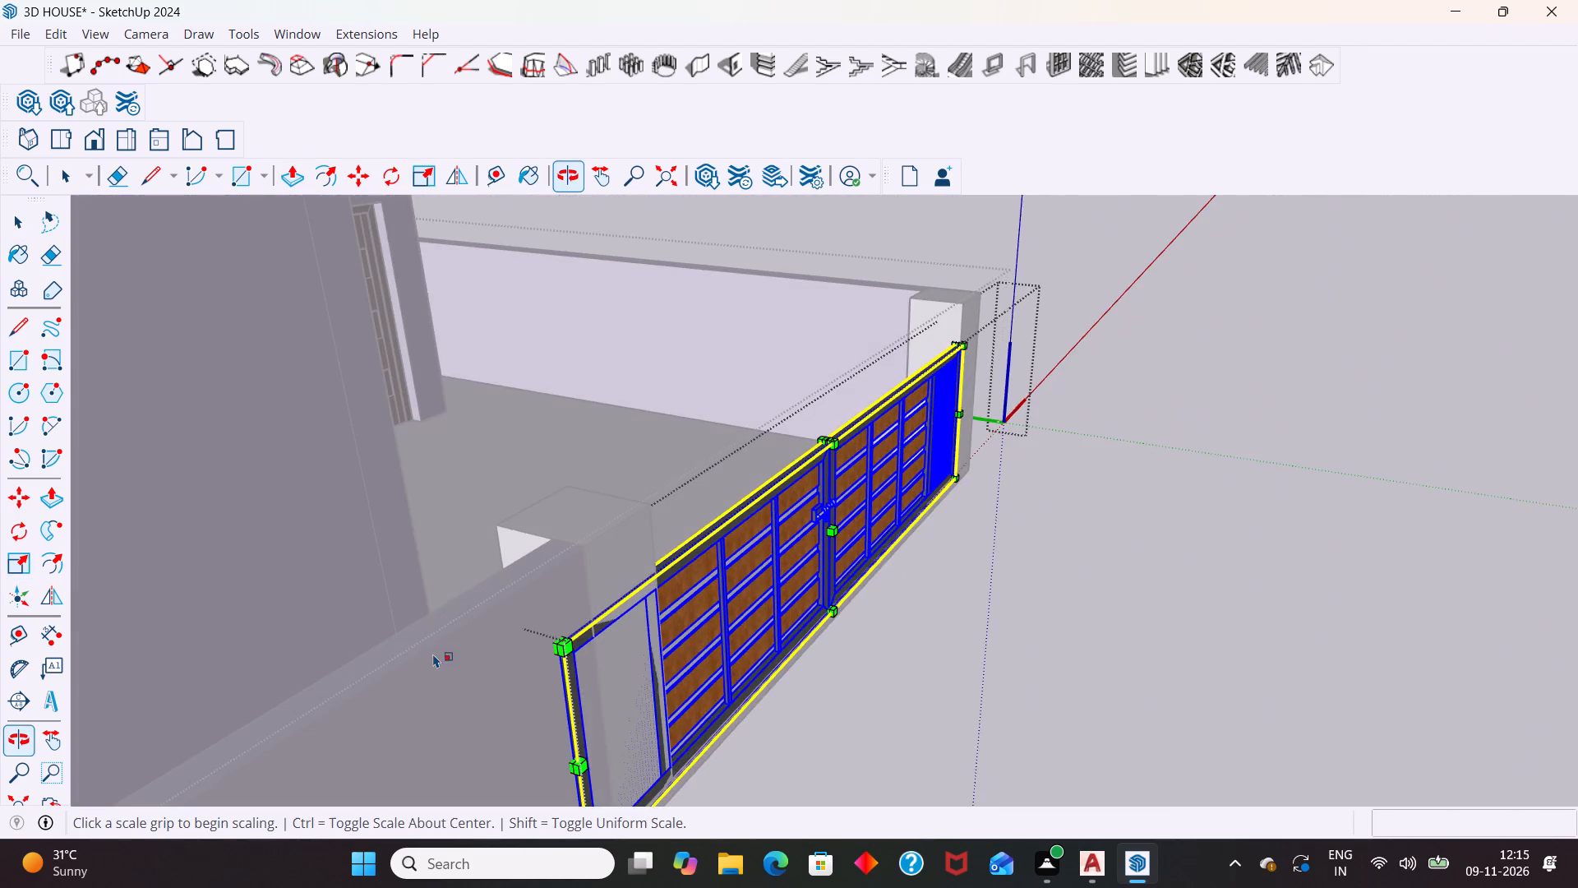
{"action": "scroll", "coordinate": [476, 510], "scroll_direction": "down", "scroll_amount": 5}
{"action": "scroll", "coordinate": [512, 693], "scroll_direction": "up", "scroll_amount": 17}
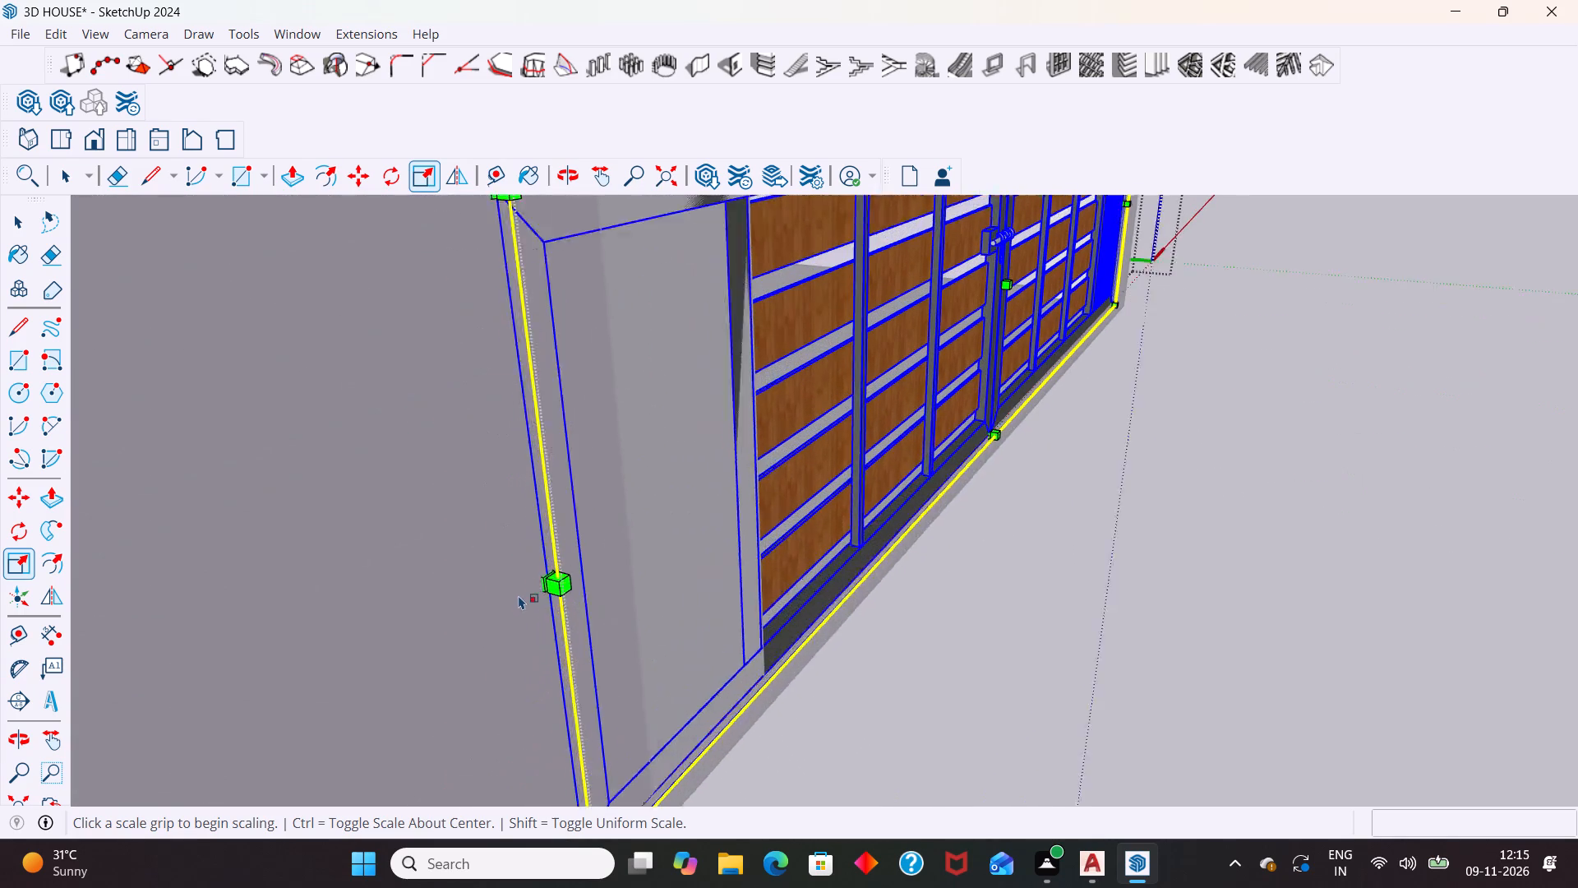
{"action": "scroll", "coordinate": [519, 595], "scroll_direction": "up", "scroll_amount": 2}
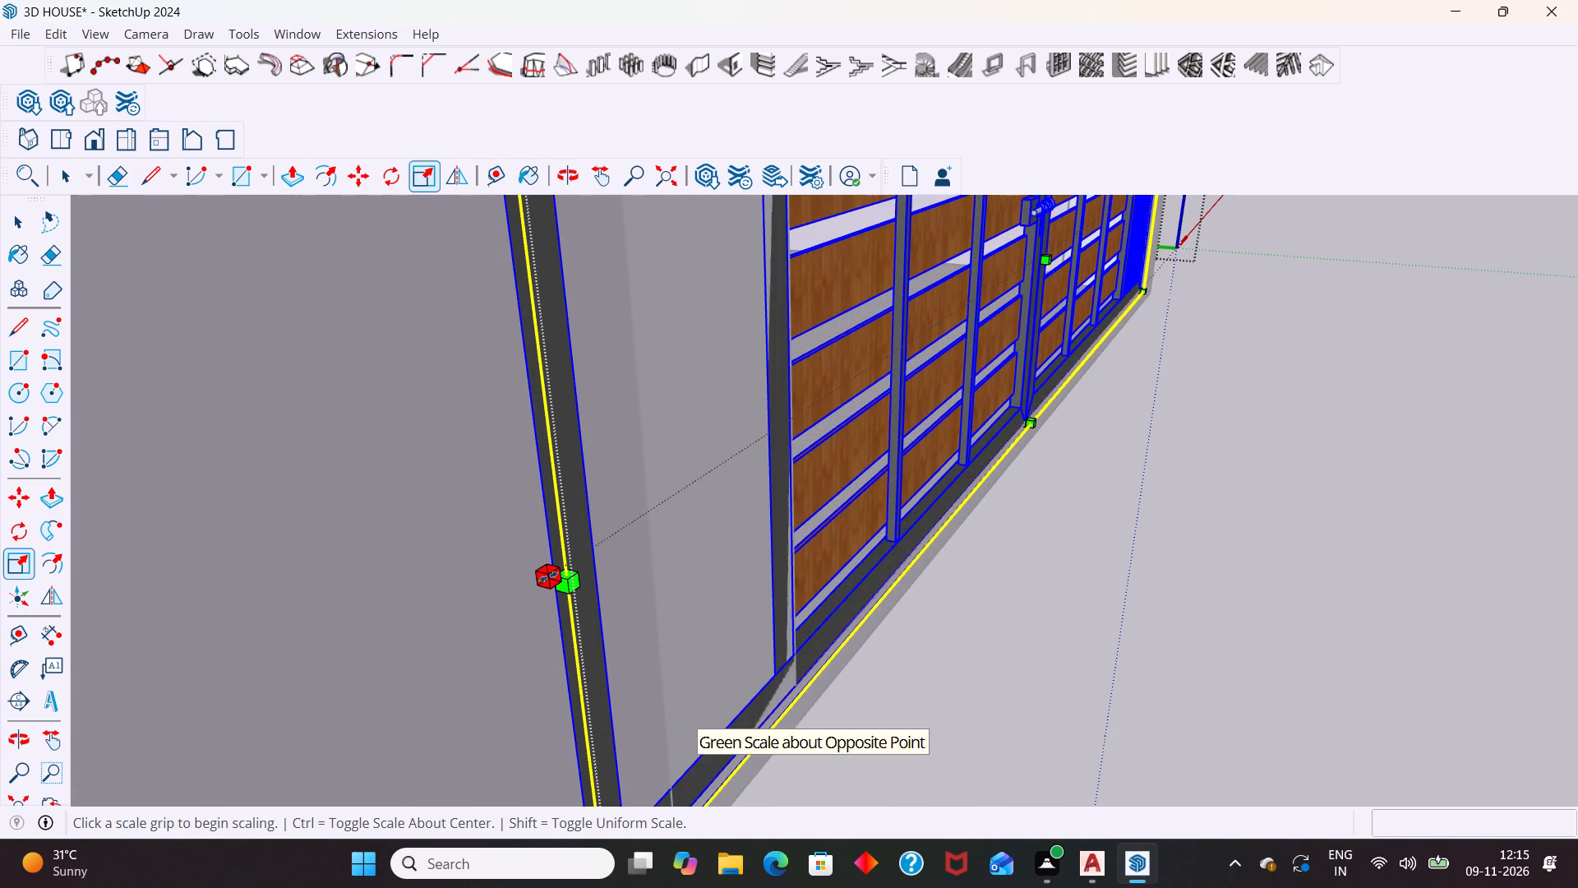
{"action": "left_click_drag", "start_coordinate": [549, 576], "coordinate": [788, 414]}
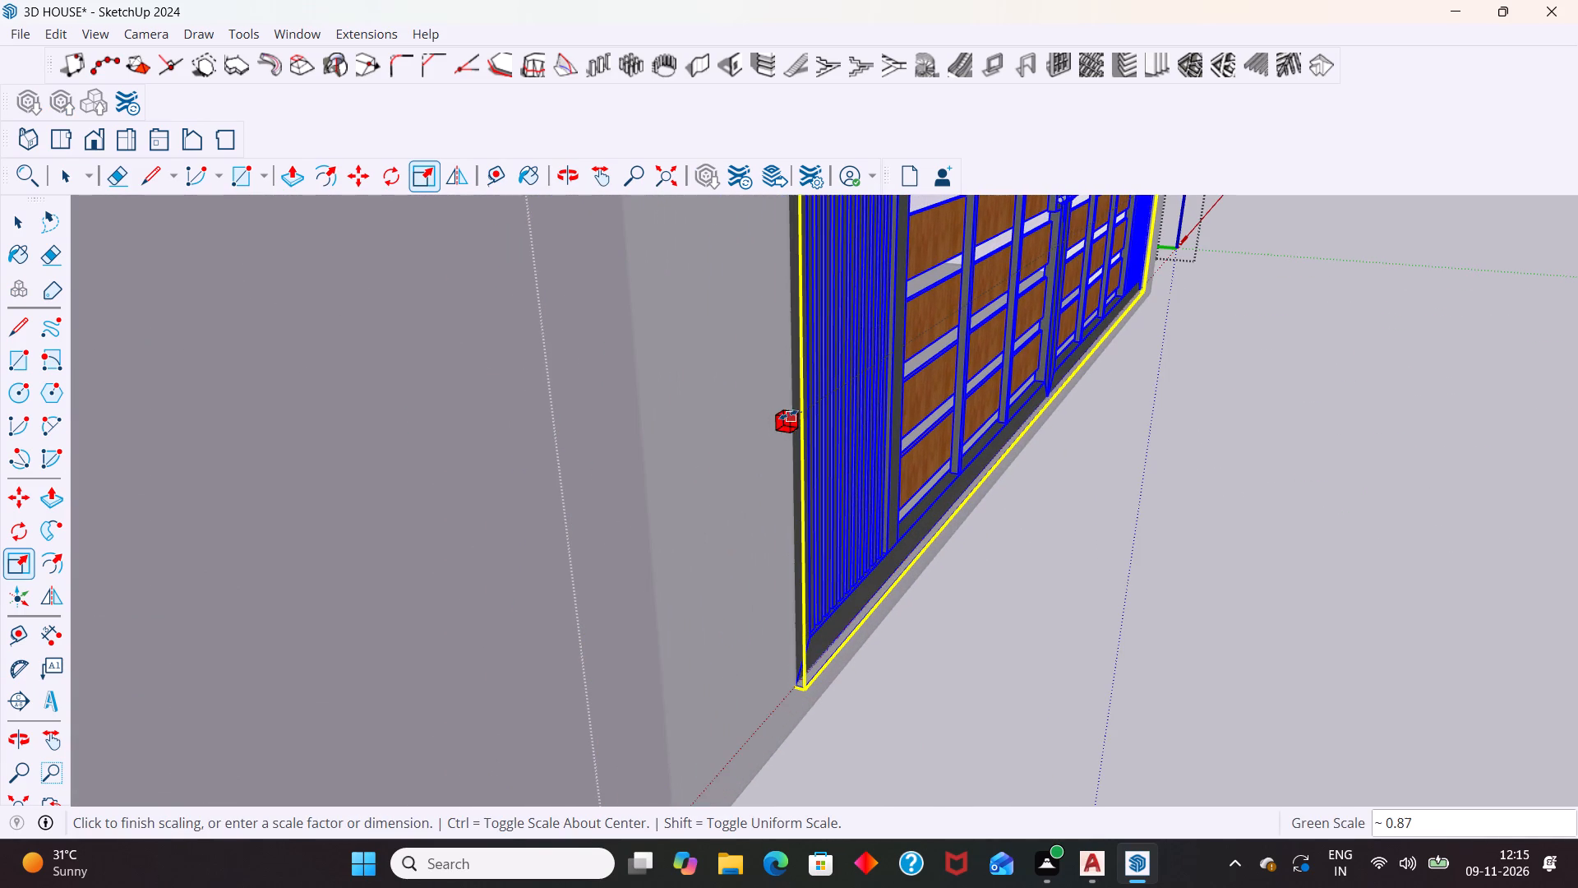
{"action": "left_click_drag", "start_coordinate": [788, 414], "coordinate": [796, 404]}
{"action": "scroll", "coordinate": [768, 451], "scroll_direction": "down", "scroll_amount": 6}
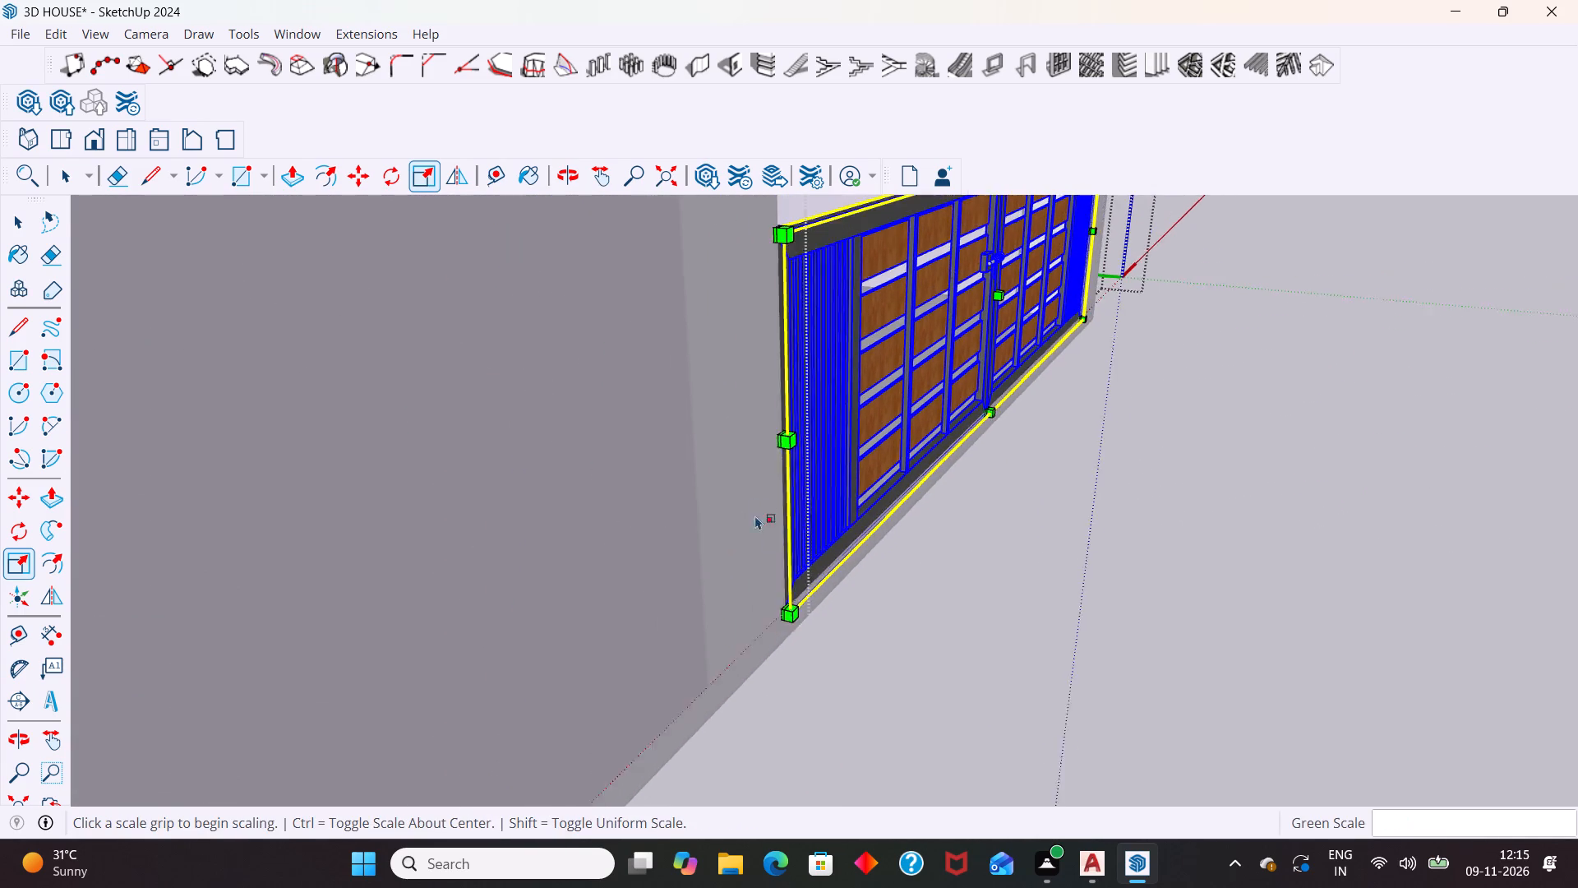
{"action": "middle_click_drag", "start_coordinate": [881, 603], "coordinate": [568, 654]}
{"action": "scroll", "coordinate": [552, 653], "scroll_direction": "down", "scroll_amount": 4}
{"action": "scroll", "coordinate": [1048, 370], "scroll_direction": "up", "scroll_amount": 2}
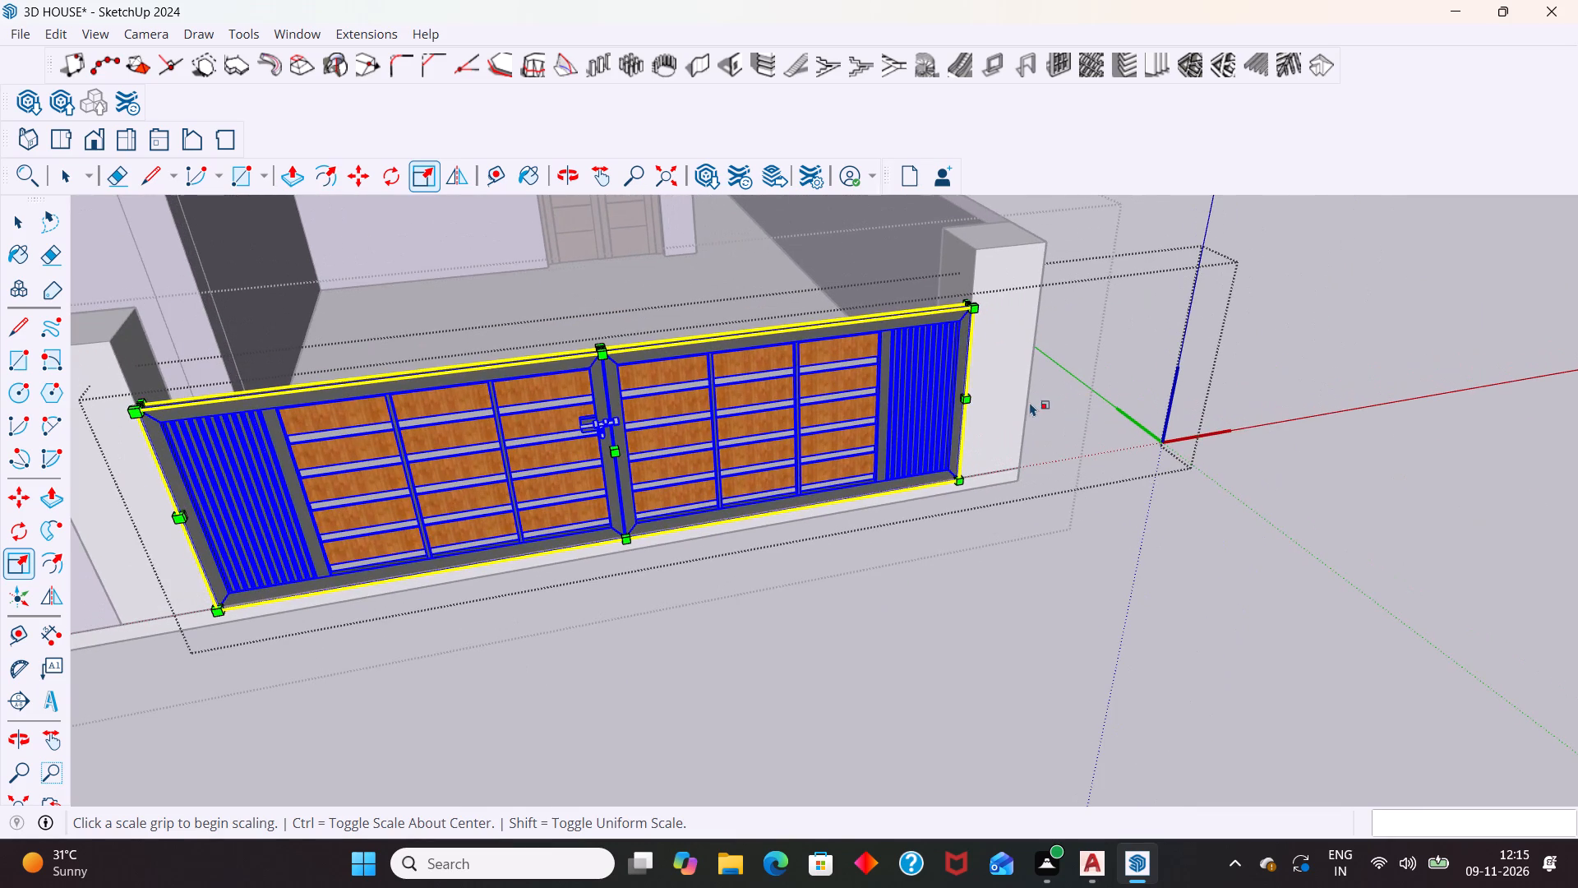
{"action": "key", "text": "space"}
Move the gate about 10" inward by its lower corner, from the pillar's outer base corner to its back base corner.
{"action": "scroll", "coordinate": [1021, 419], "scroll_direction": "down", "scroll_amount": 5}
{"action": "middle_click_drag", "start_coordinate": [699, 555], "coordinate": [551, 536]}
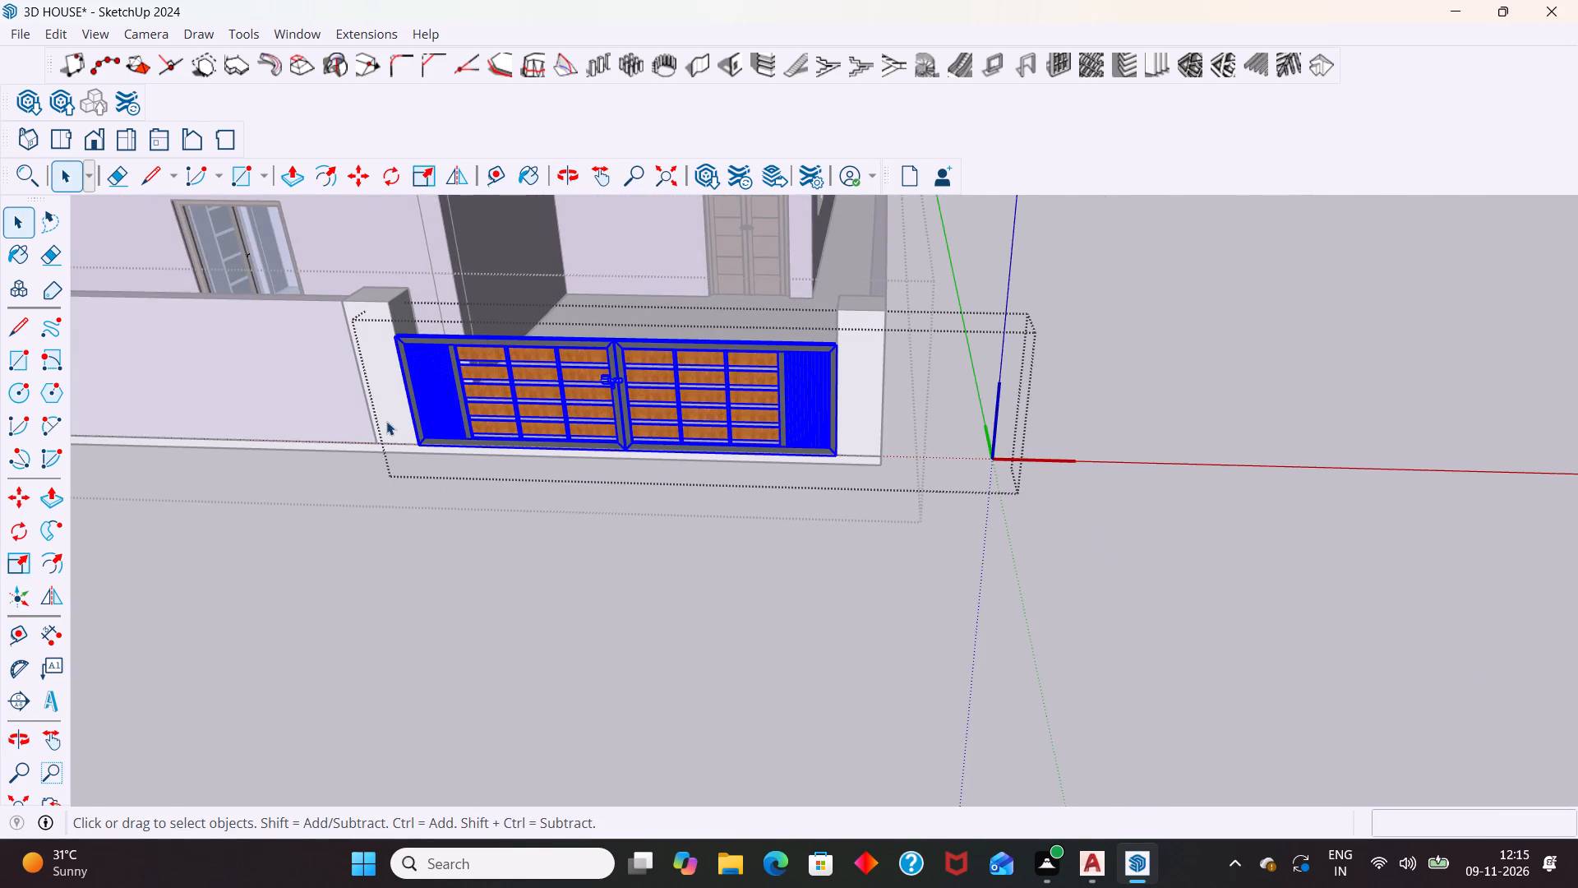
{"action": "scroll", "coordinate": [392, 417], "scroll_direction": "up", "scroll_amount": 5}
{"action": "left_click", "coordinate": [409, 588]}
{"action": "scroll", "coordinate": [445, 466], "scroll_direction": "up", "scroll_amount": 9}
{"action": "left_click", "coordinate": [459, 412]}
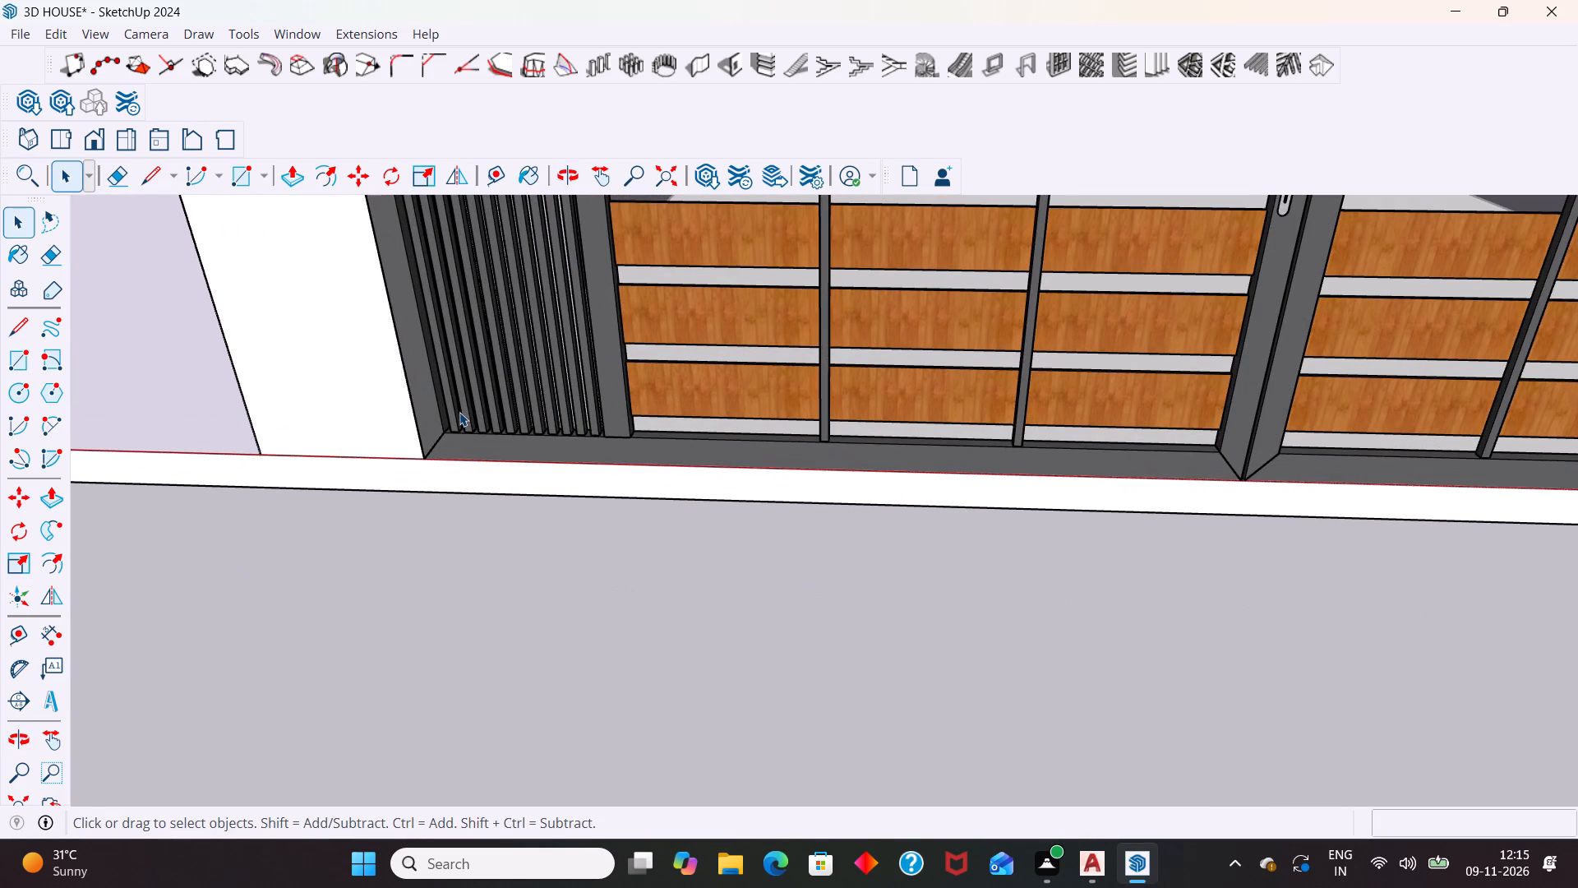
{"action": "scroll", "coordinate": [452, 427], "scroll_direction": "up", "scroll_amount": 9}
{"action": "key", "text": "m"}
{"action": "scroll", "coordinate": [398, 453], "scroll_direction": "up", "scroll_amount": 3}
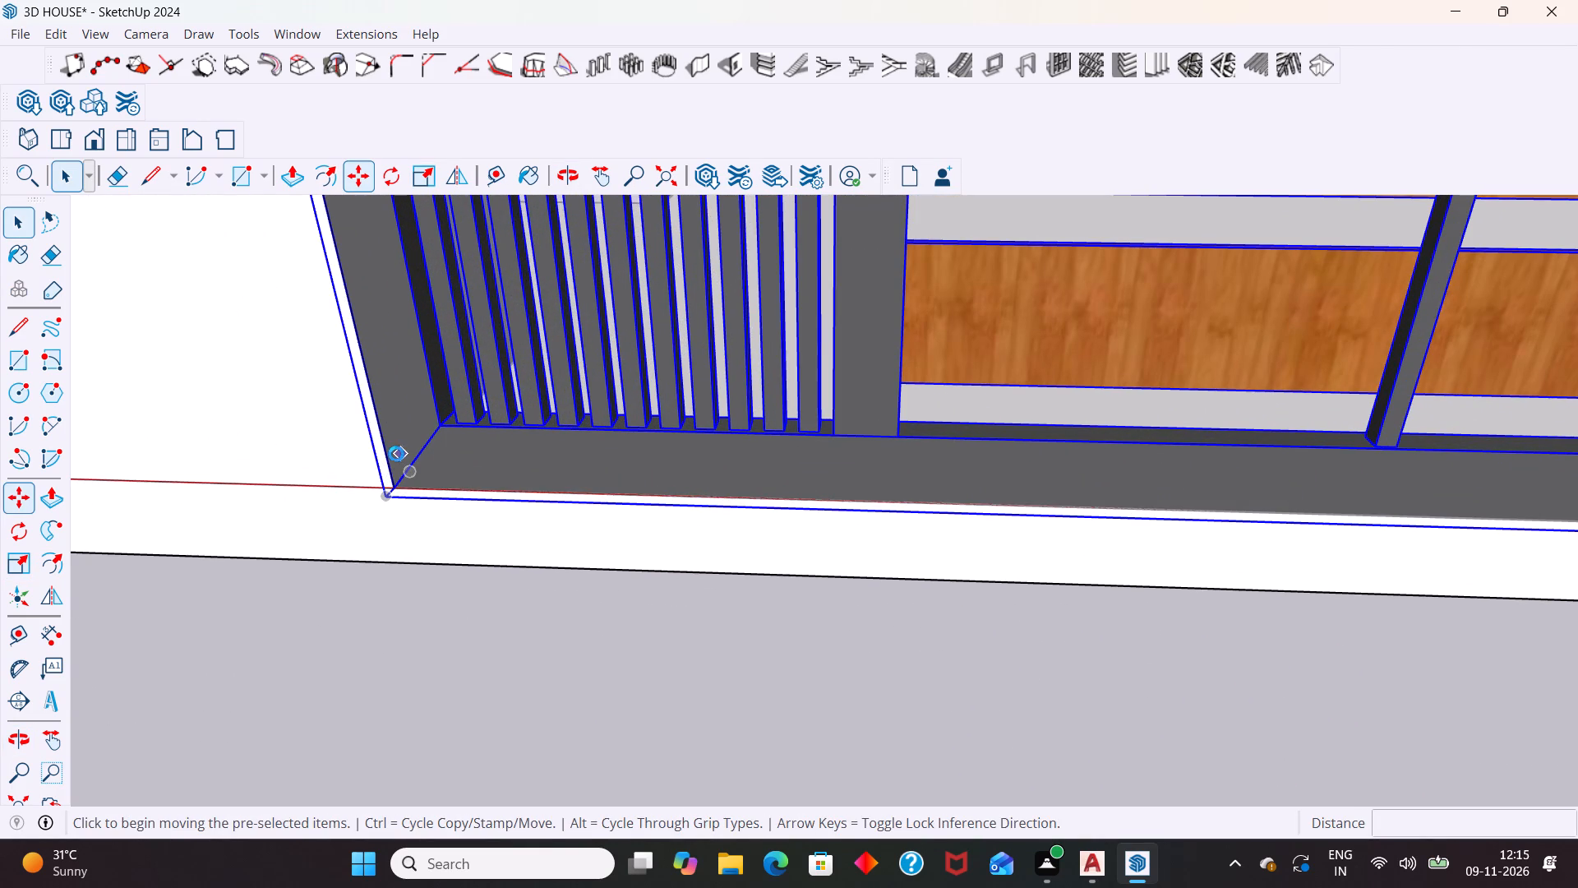
{"action": "scroll", "coordinate": [396, 454], "scroll_direction": "up", "scroll_amount": 8}
{"action": "left_click", "coordinate": [393, 493]}
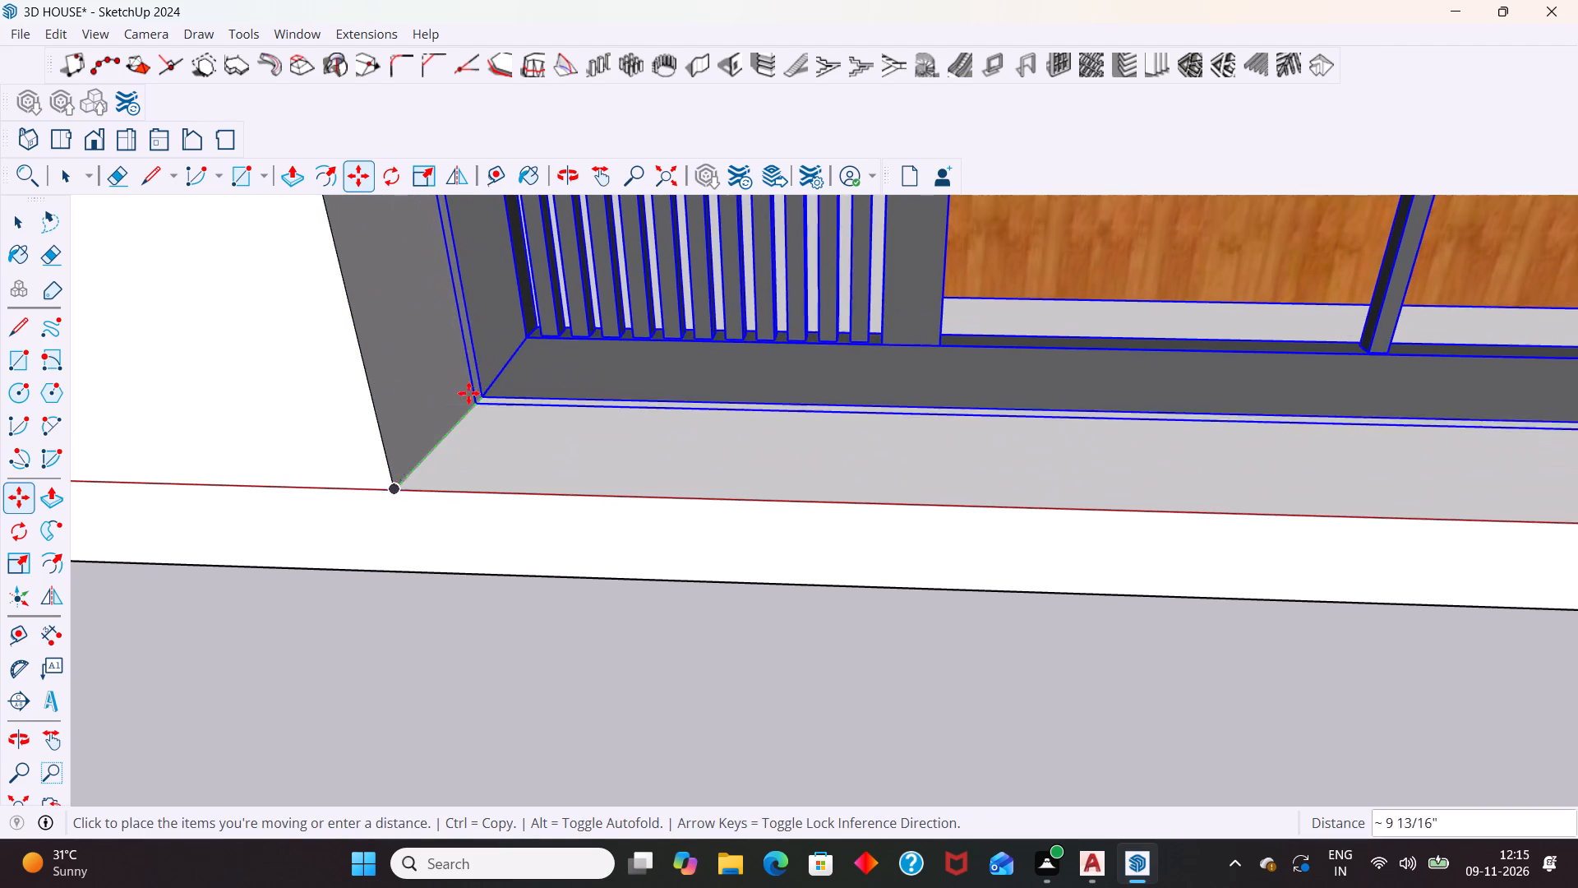
{"action": "left_click", "coordinate": [473, 405]}
{"action": "key", "text": "space"}
{"action": "scroll", "coordinate": [431, 500], "scroll_direction": "down", "scroll_amount": 11}
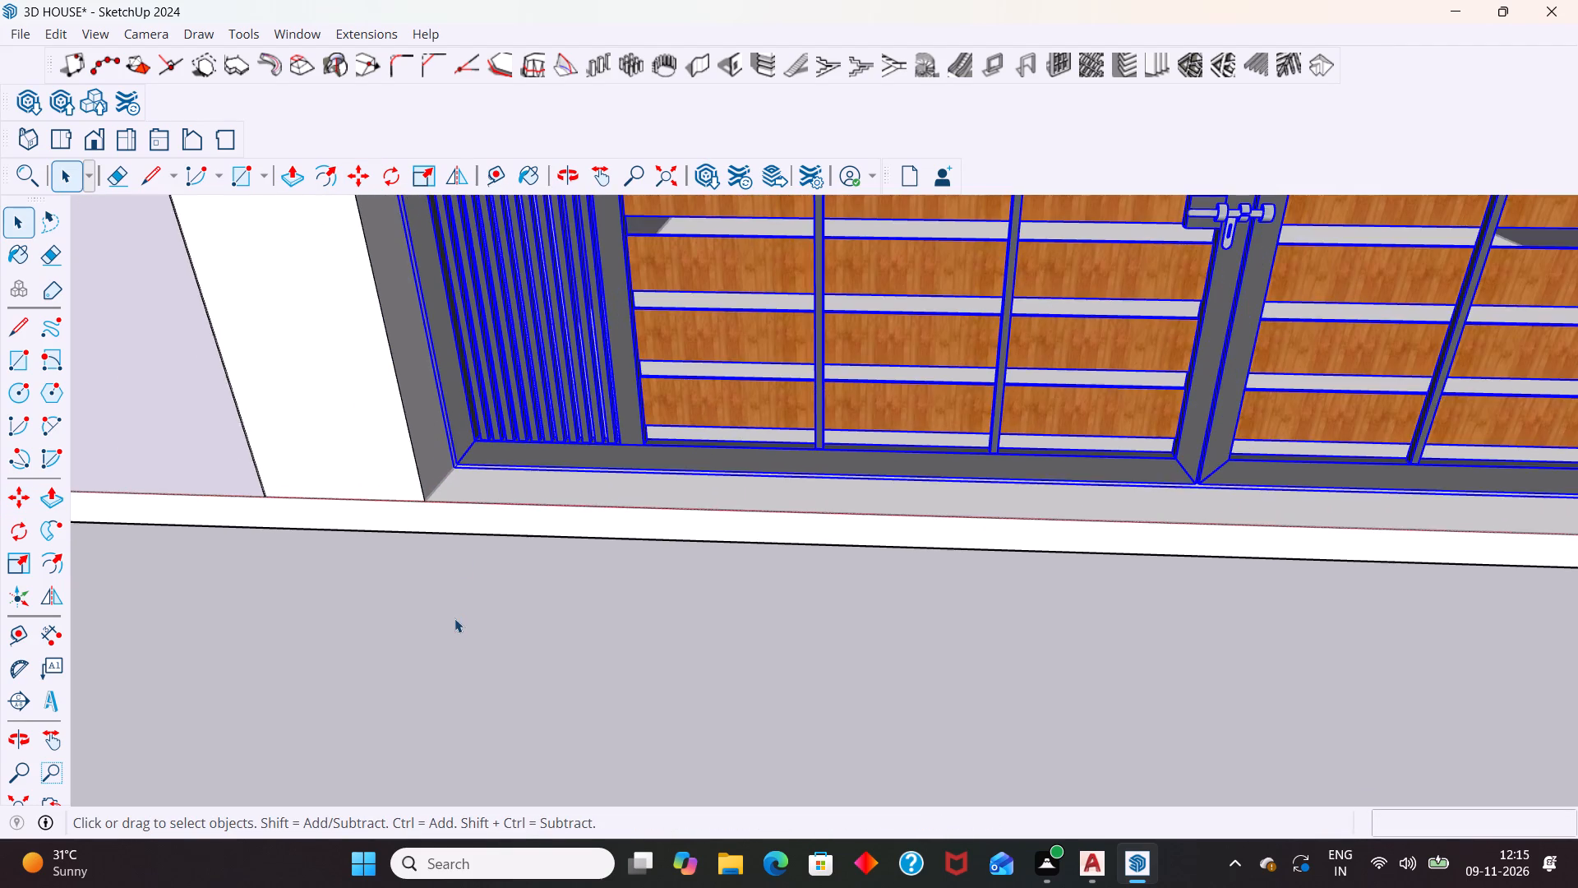
{"action": "left_click", "coordinate": [454, 618]}
Inspect the fitted gate and the front corner pillar from the front and side of the house.
{"action": "scroll", "coordinate": [454, 617], "scroll_direction": "down", "scroll_amount": 13}
{"action": "middle_click_drag", "start_coordinate": [622, 574], "coordinate": [659, 493]}
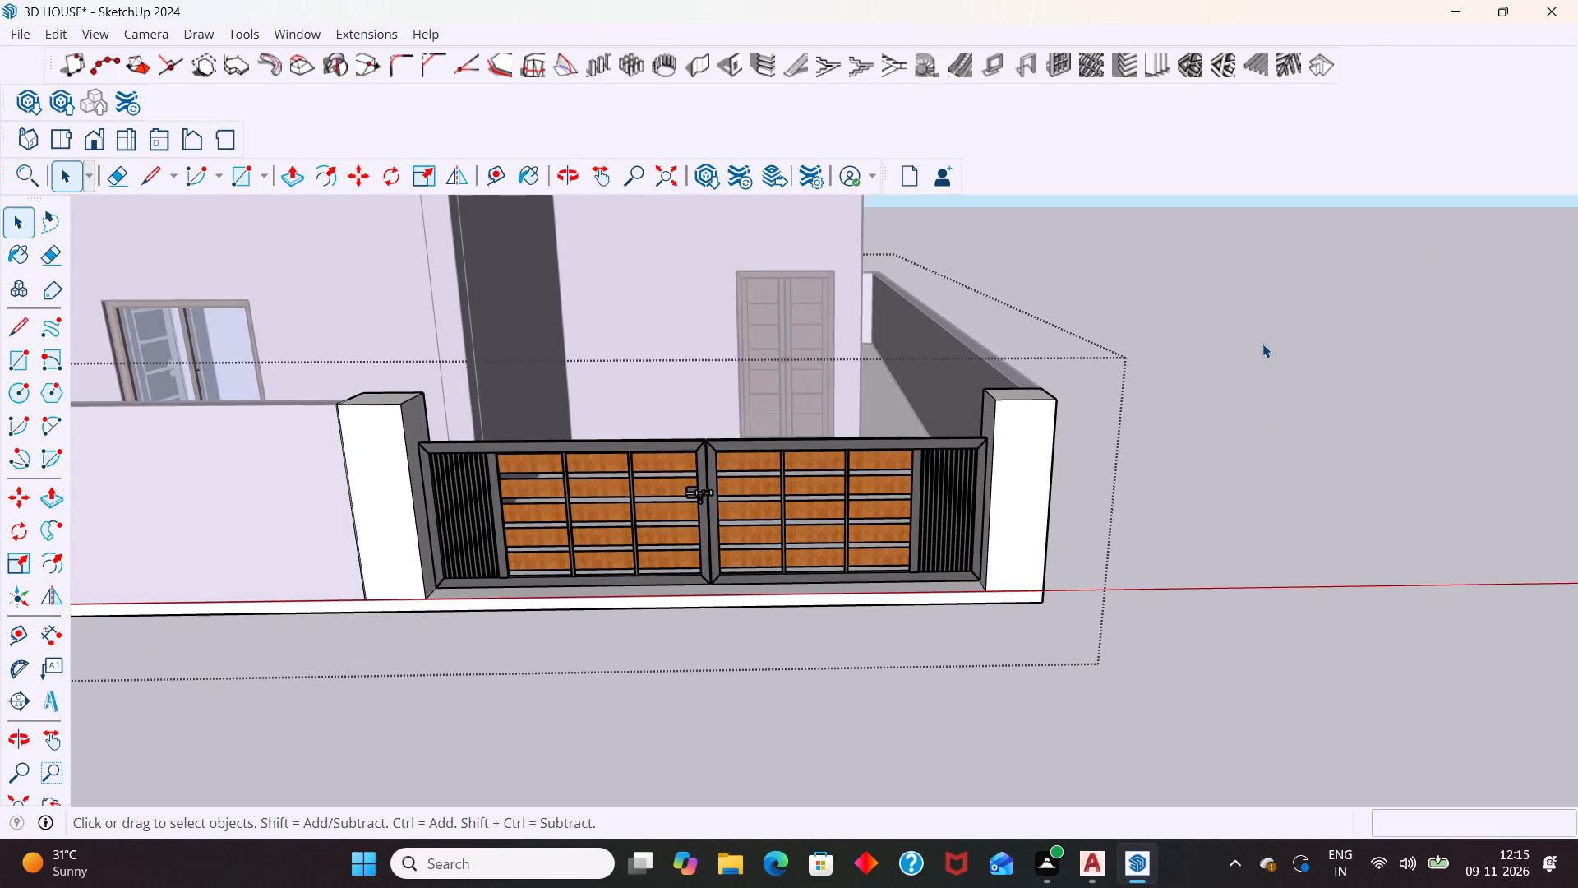
{"action": "left_click", "coordinate": [1264, 344]}
{"action": "scroll", "coordinate": [1156, 432], "scroll_direction": "down", "scroll_amount": 5}
{"action": "middle_click_drag", "start_coordinate": [1098, 504], "coordinate": [1058, 489]}
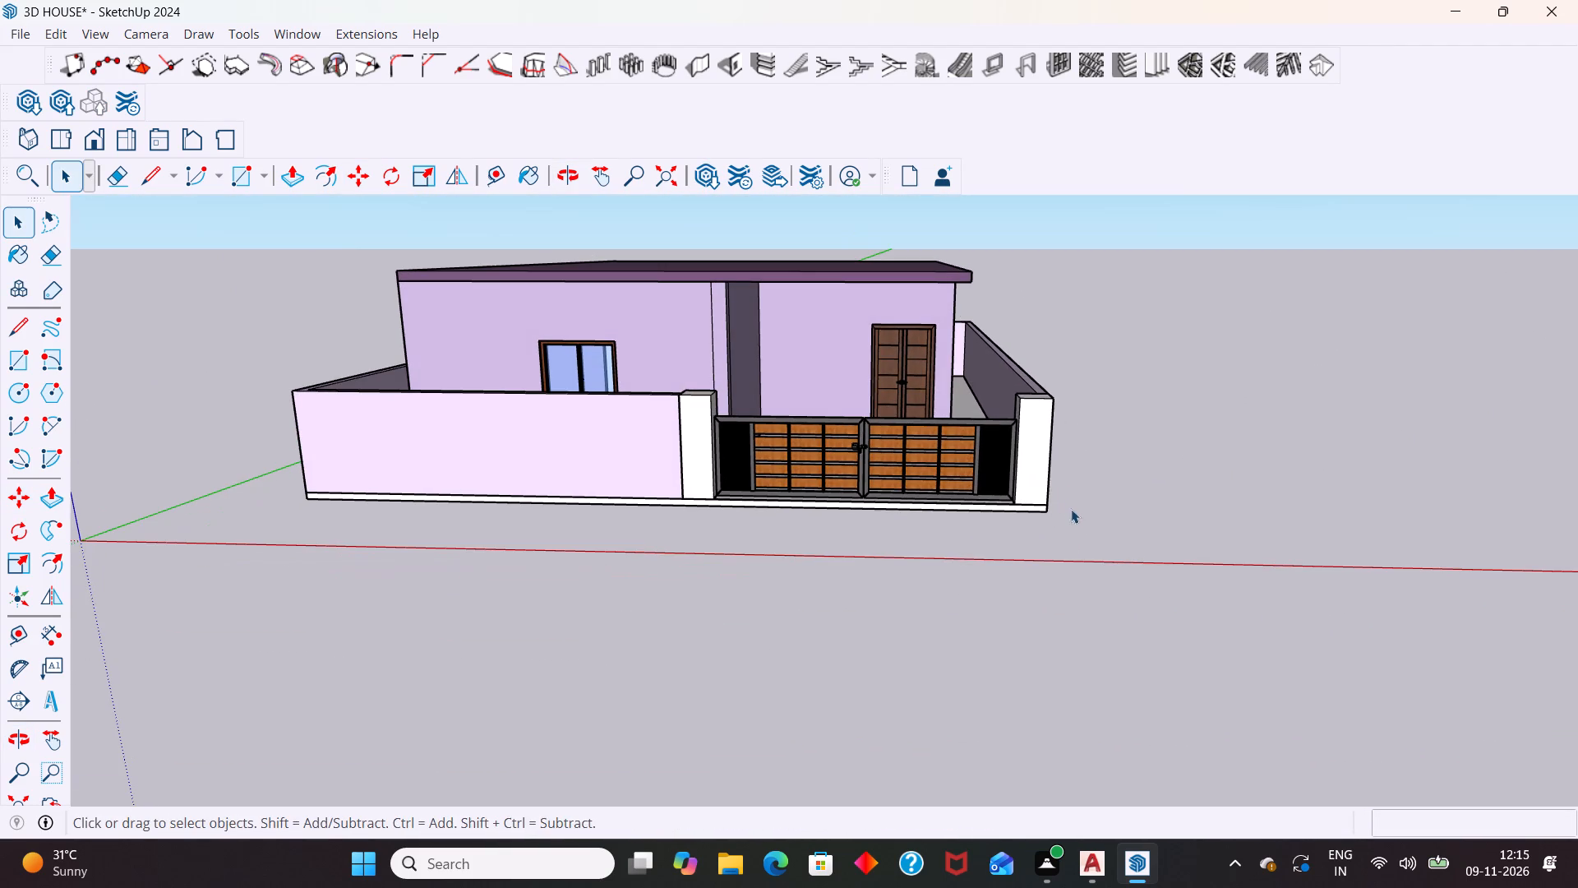
{"action": "middle_click_drag", "start_coordinate": [1074, 517], "coordinate": [950, 529]}
{"action": "middle_click_drag", "start_coordinate": [888, 585], "coordinate": [804, 596]}
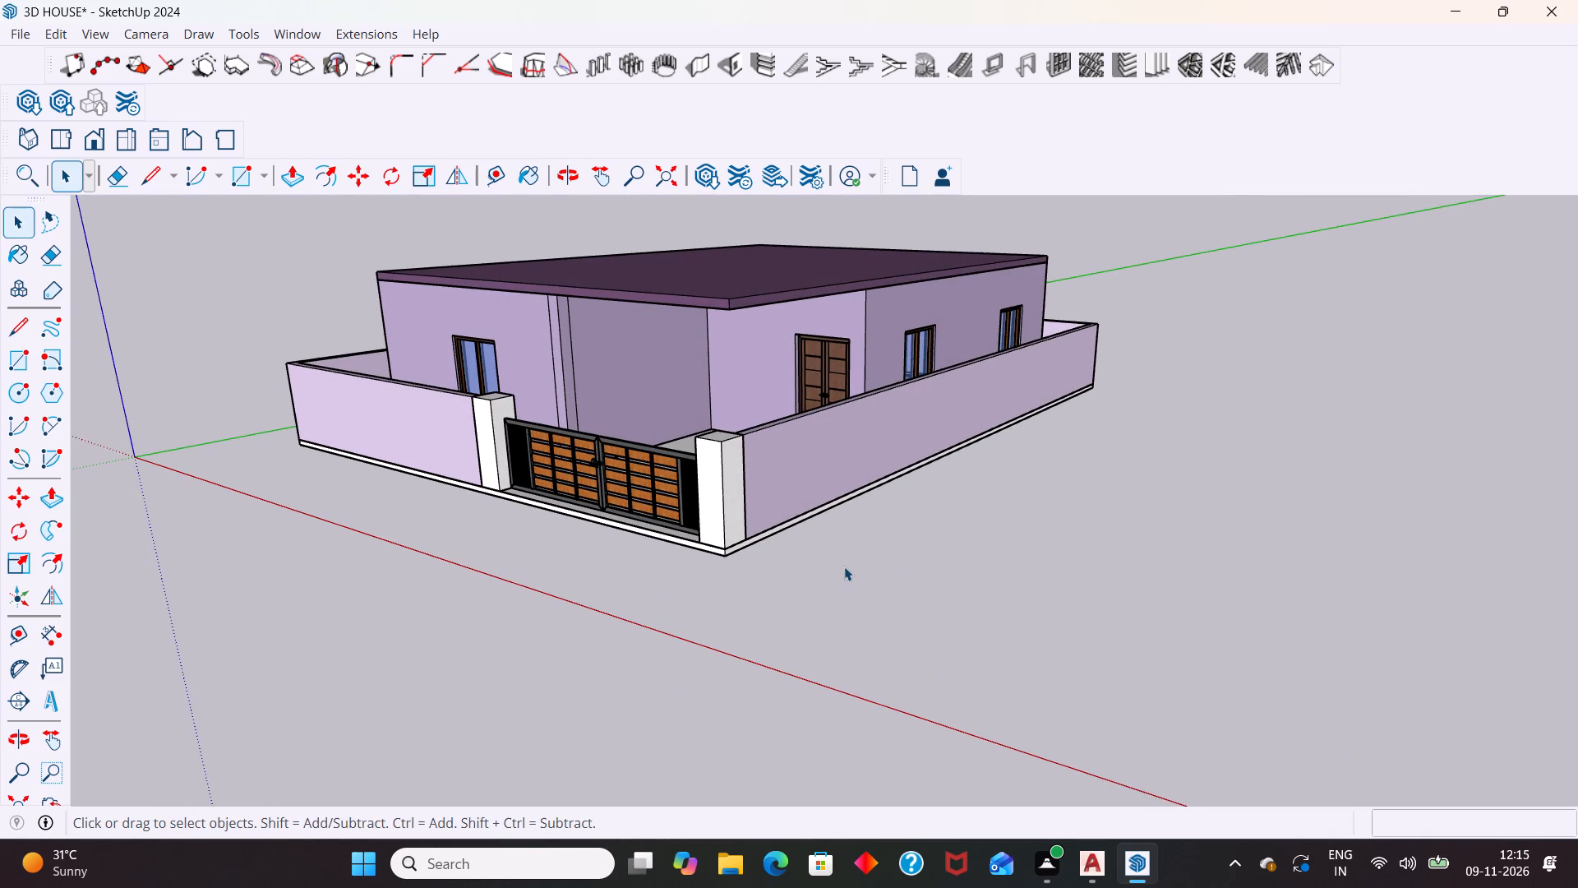
{"action": "scroll", "coordinate": [699, 370], "scroll_direction": "up", "scroll_amount": 3}
{"action": "left_click", "coordinate": [717, 517]}
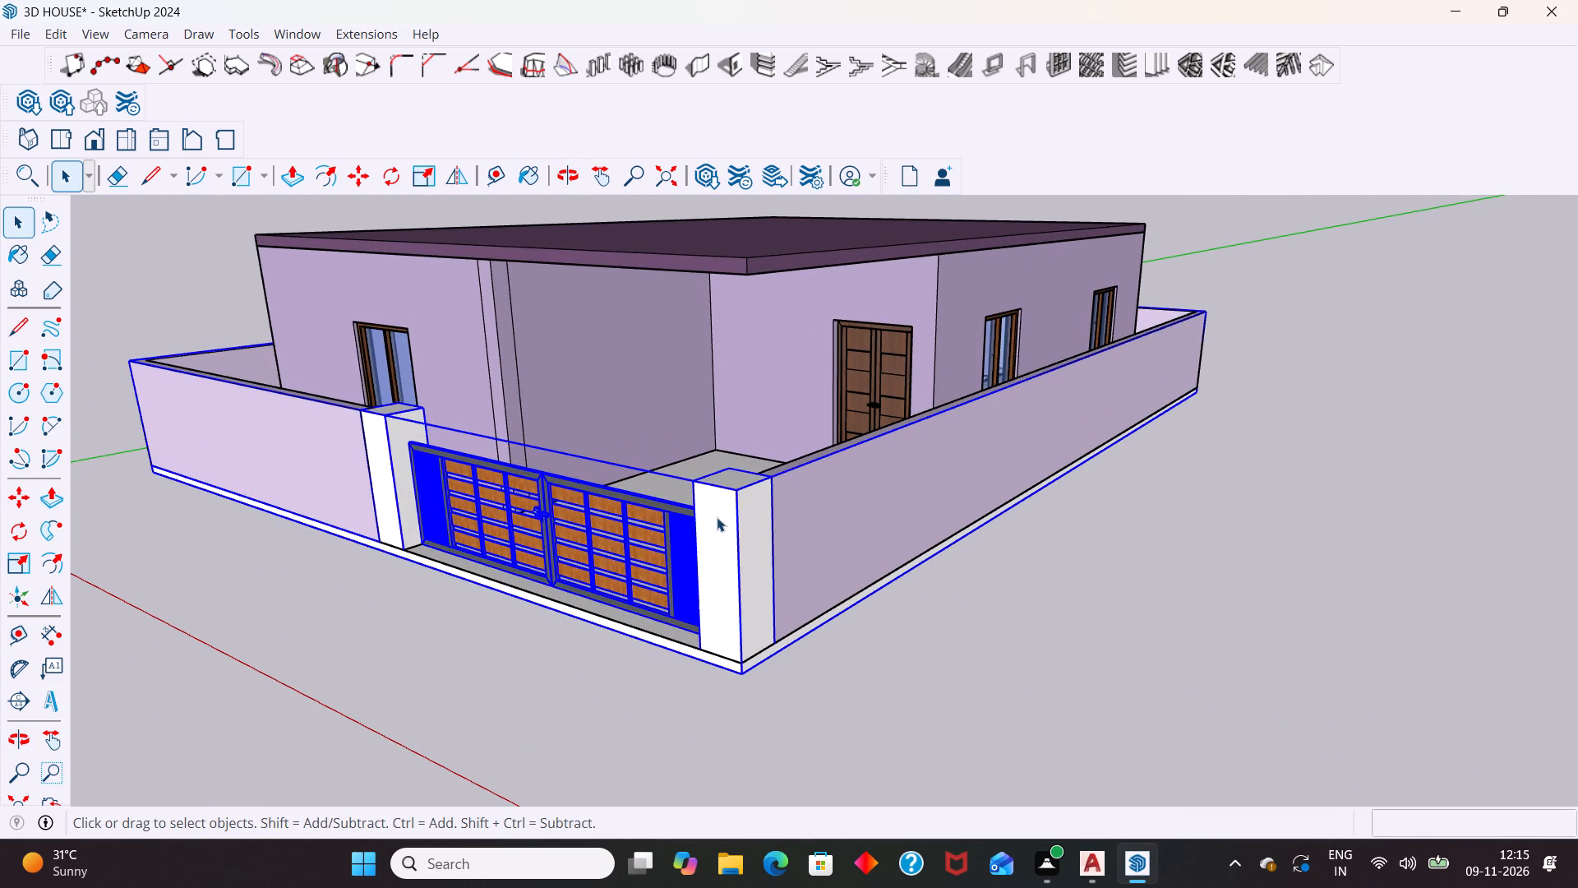
{"action": "triple_click", "coordinate": [731, 506]}
{"action": "left_click", "coordinate": [737, 505]}
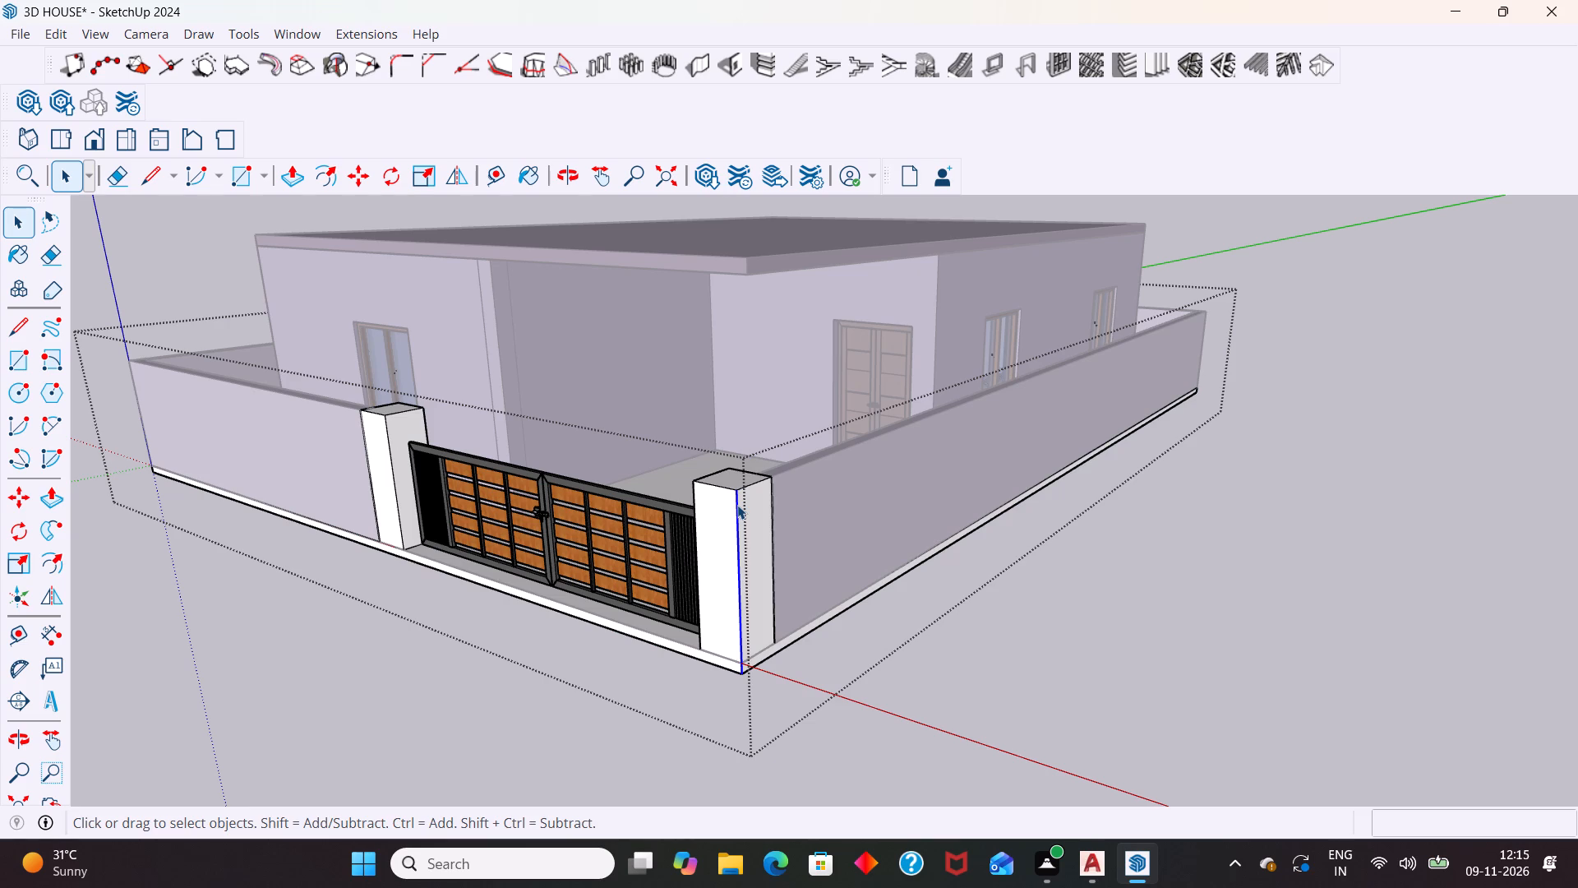
{"action": "left_click", "coordinate": [737, 505]}
{"action": "scroll", "coordinate": [730, 482], "scroll_direction": "up", "scroll_amount": 3}
{"action": "left_click", "coordinate": [732, 481]}
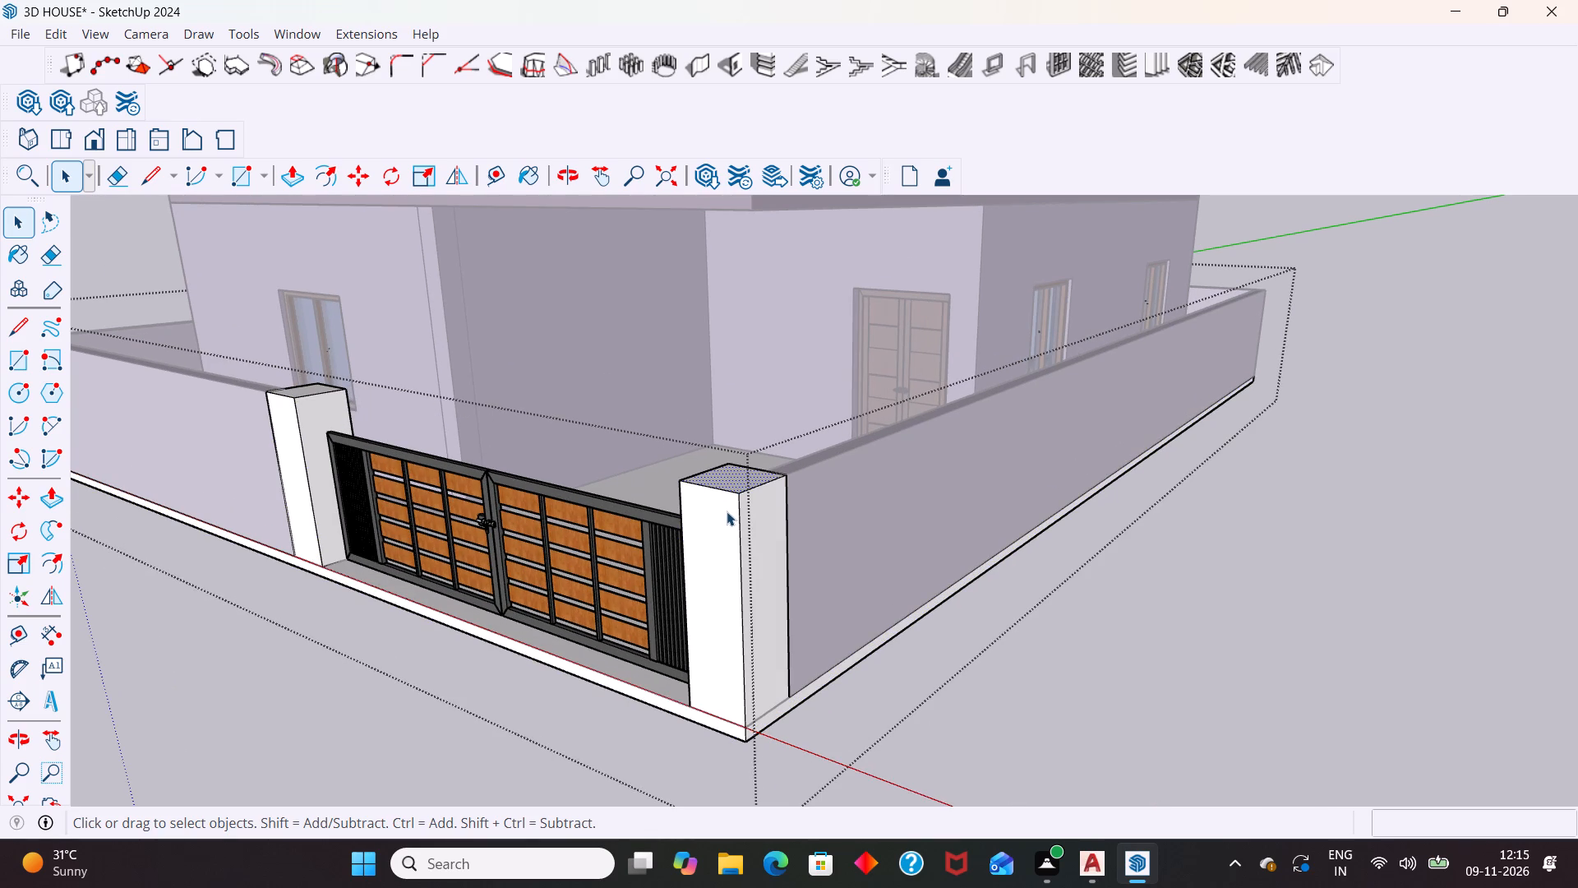
{"action": "scroll", "coordinate": [738, 534], "scroll_direction": "down", "scroll_amount": 4}
{"action": "left_click", "coordinate": [1065, 602]}
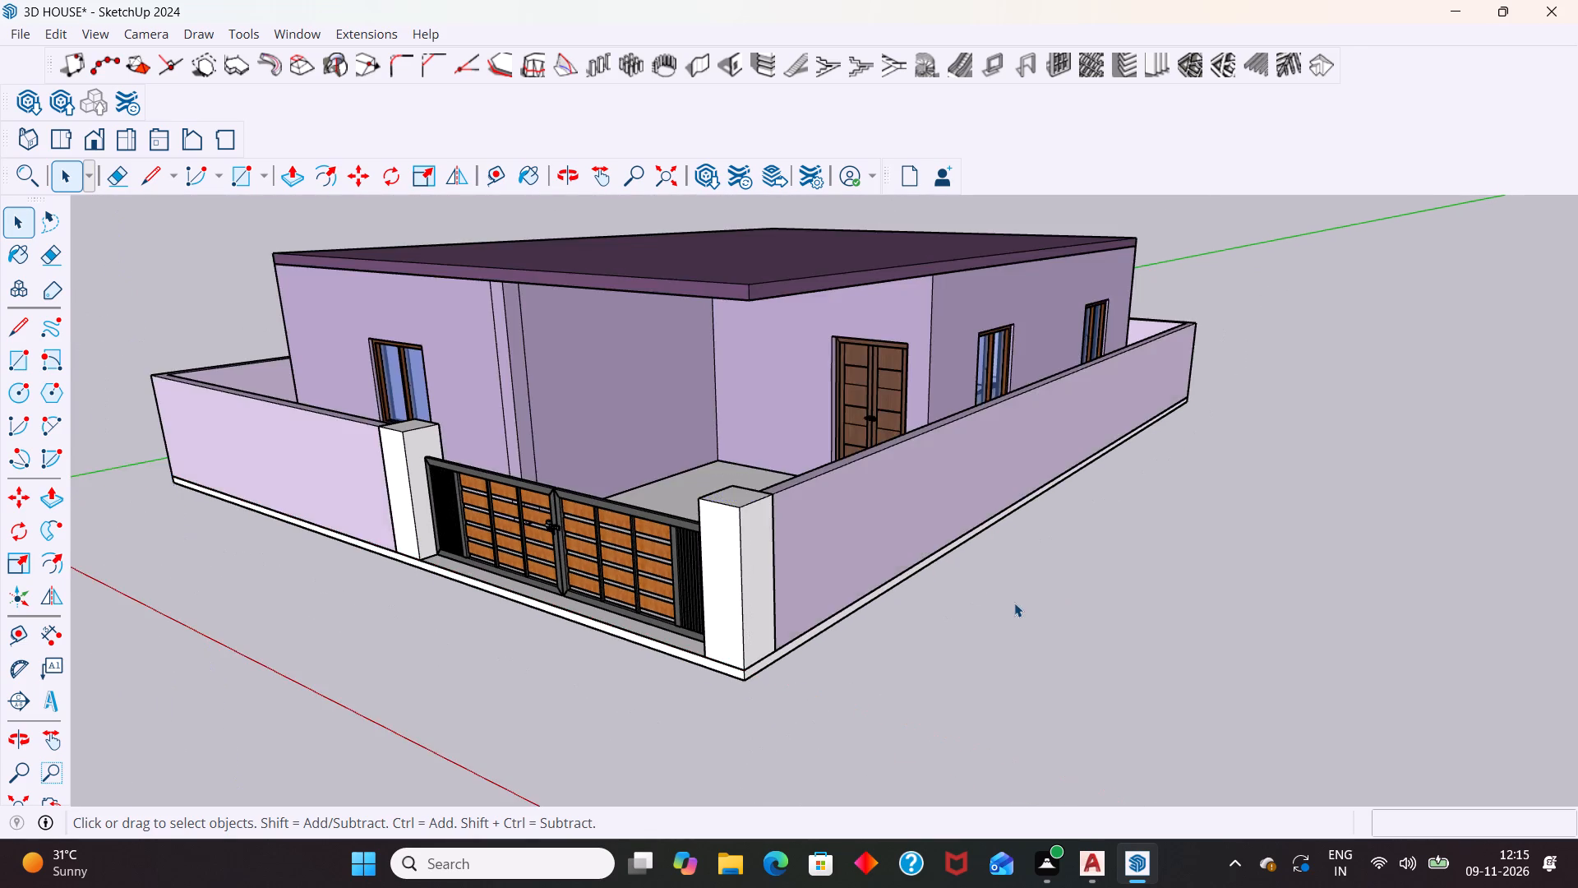
Save the house model with the whole house seen from its front gate corner.
{"action": "scroll", "coordinate": [1014, 601], "scroll_direction": "down", "scroll_amount": 5}
{"action": "middle_click_drag", "start_coordinate": [875, 590], "coordinate": [781, 596]}
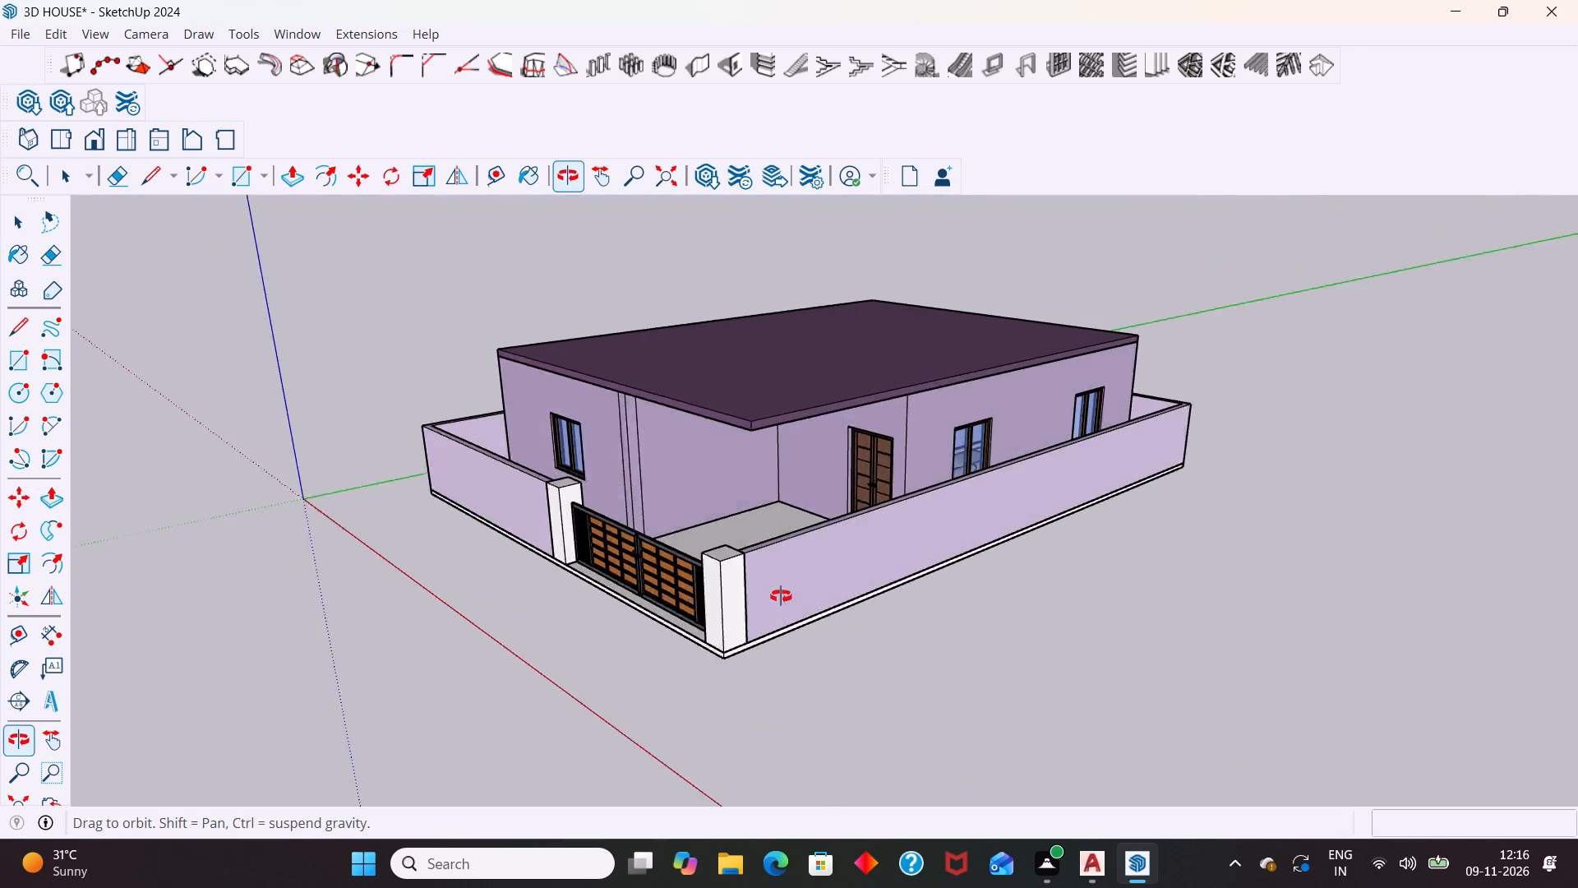
{"action": "middle_click_drag", "start_coordinate": [781, 596], "coordinate": [808, 590]}
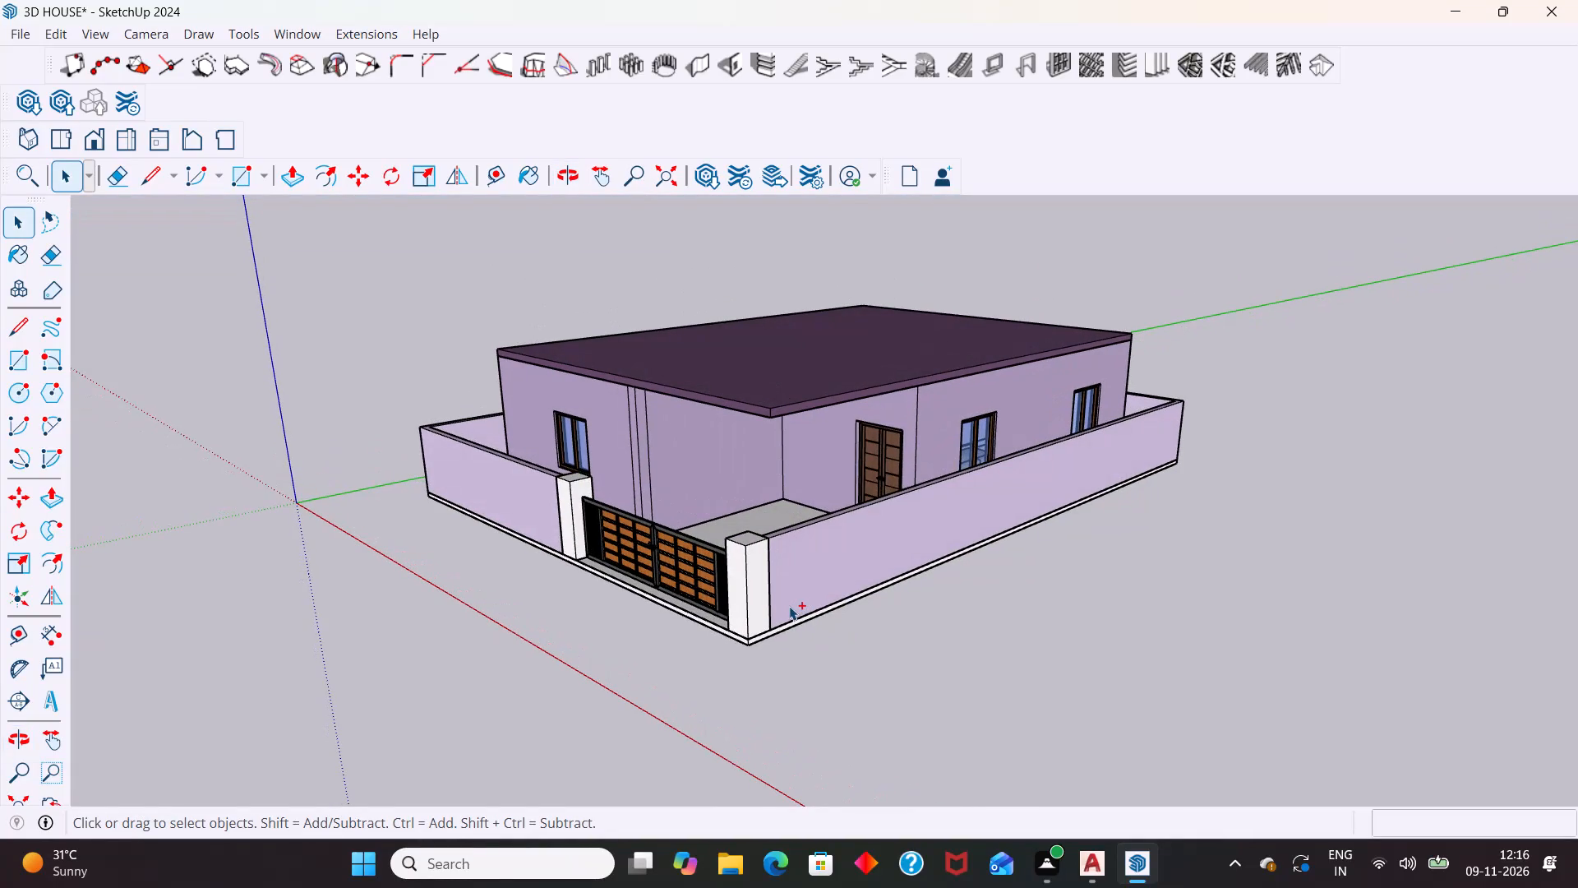
{"action": "key", "text": "ctrl+s"}
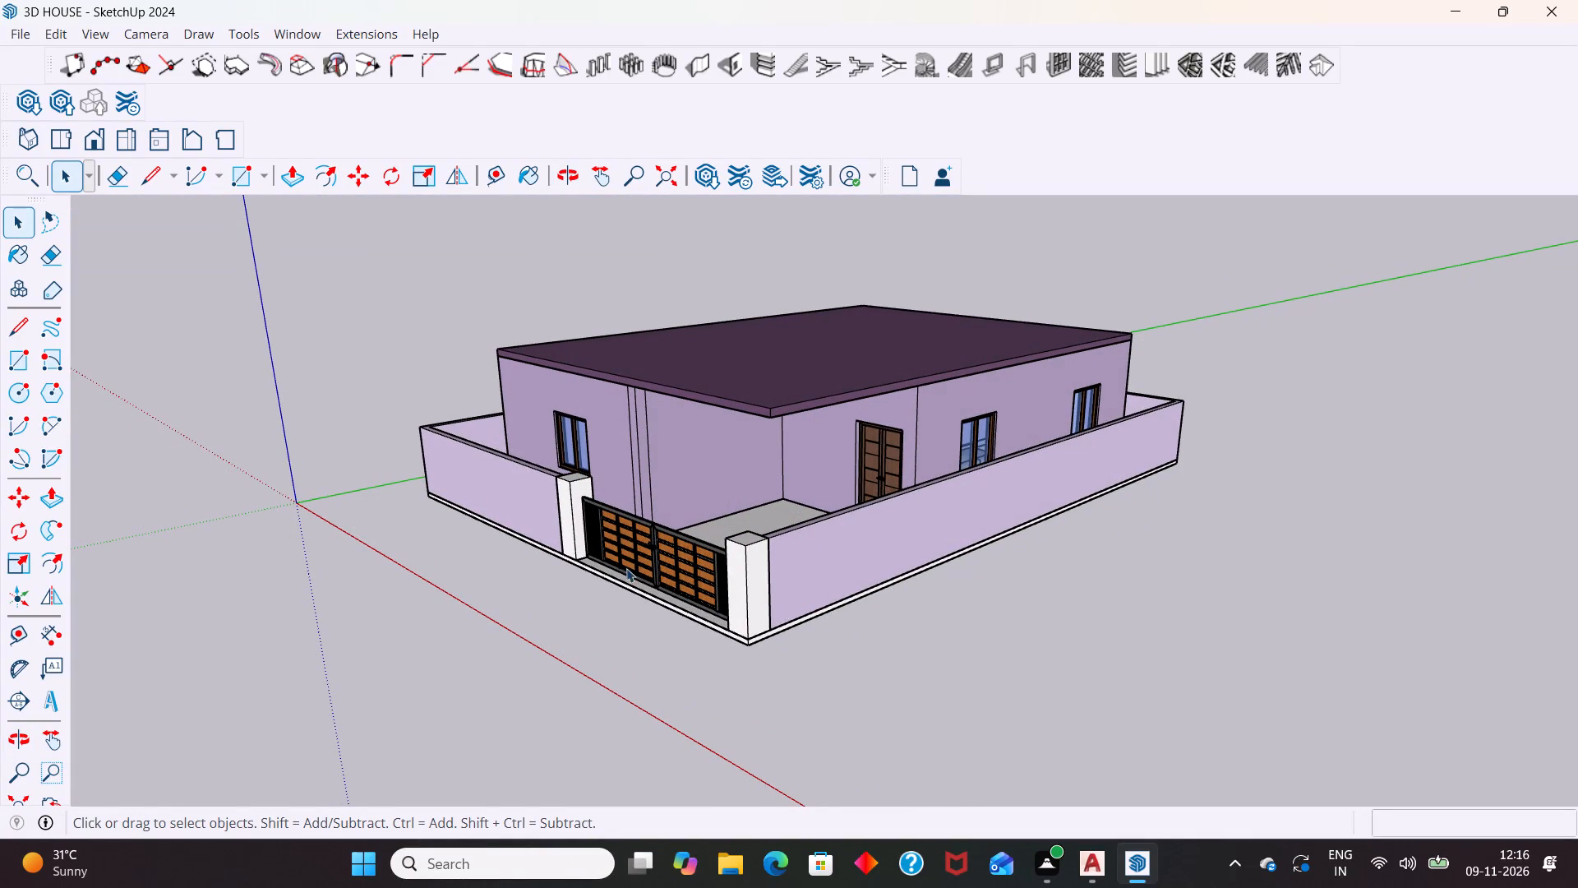
Export the current view as a 2D JPEG image named 3D HOUSE in the Documents folder.
{"action": "left_click", "coordinate": [33, 32]}
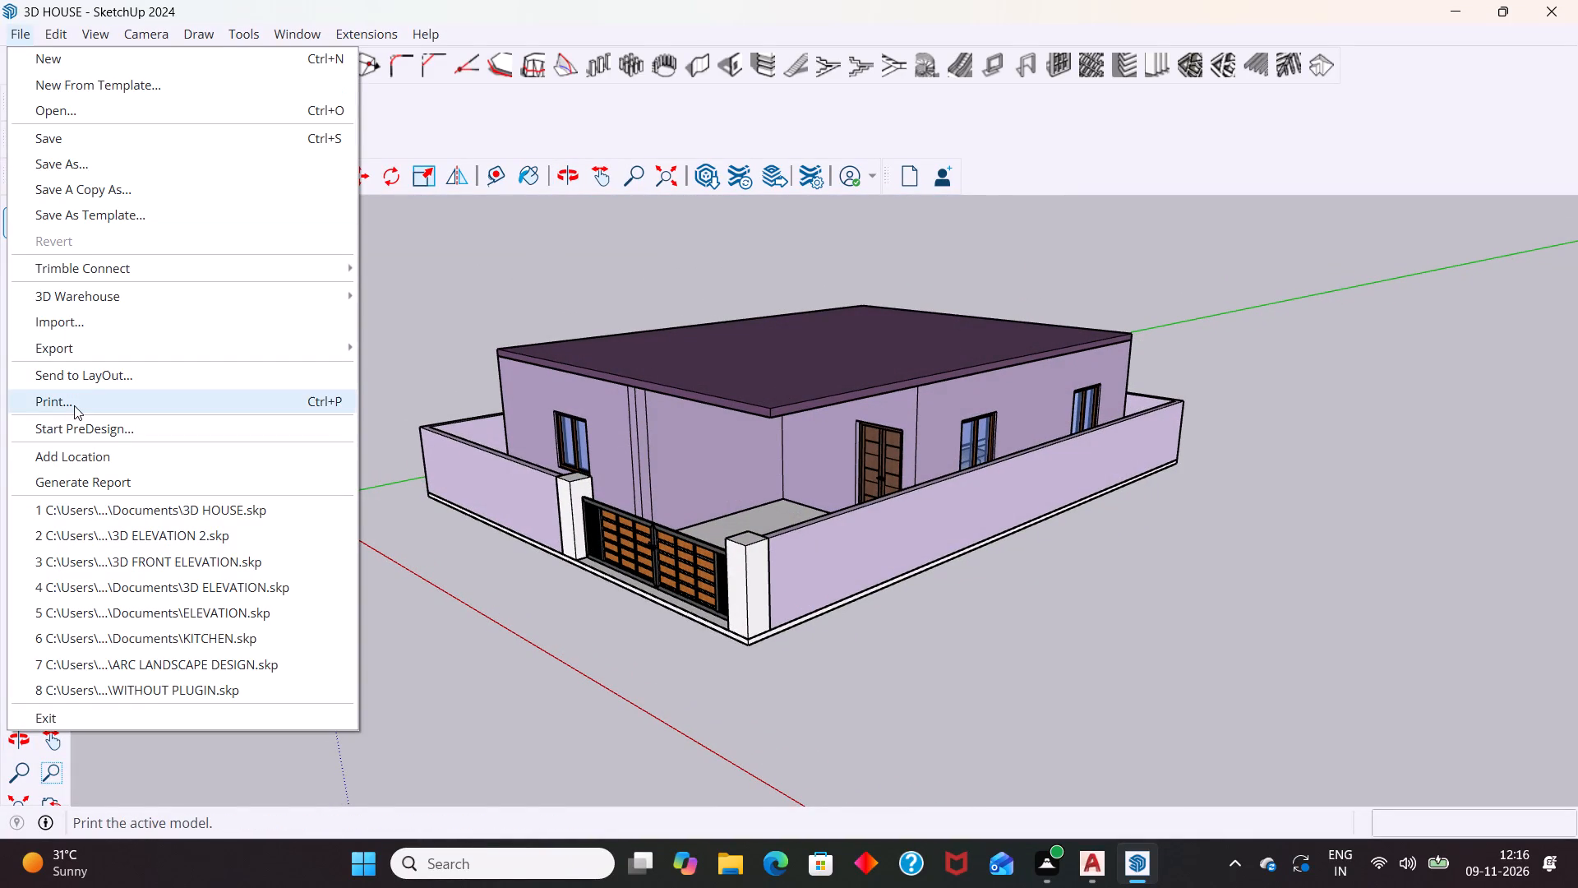
{"action": "left_click", "coordinate": [136, 346]}
{"action": "left_click", "coordinate": [432, 382]}
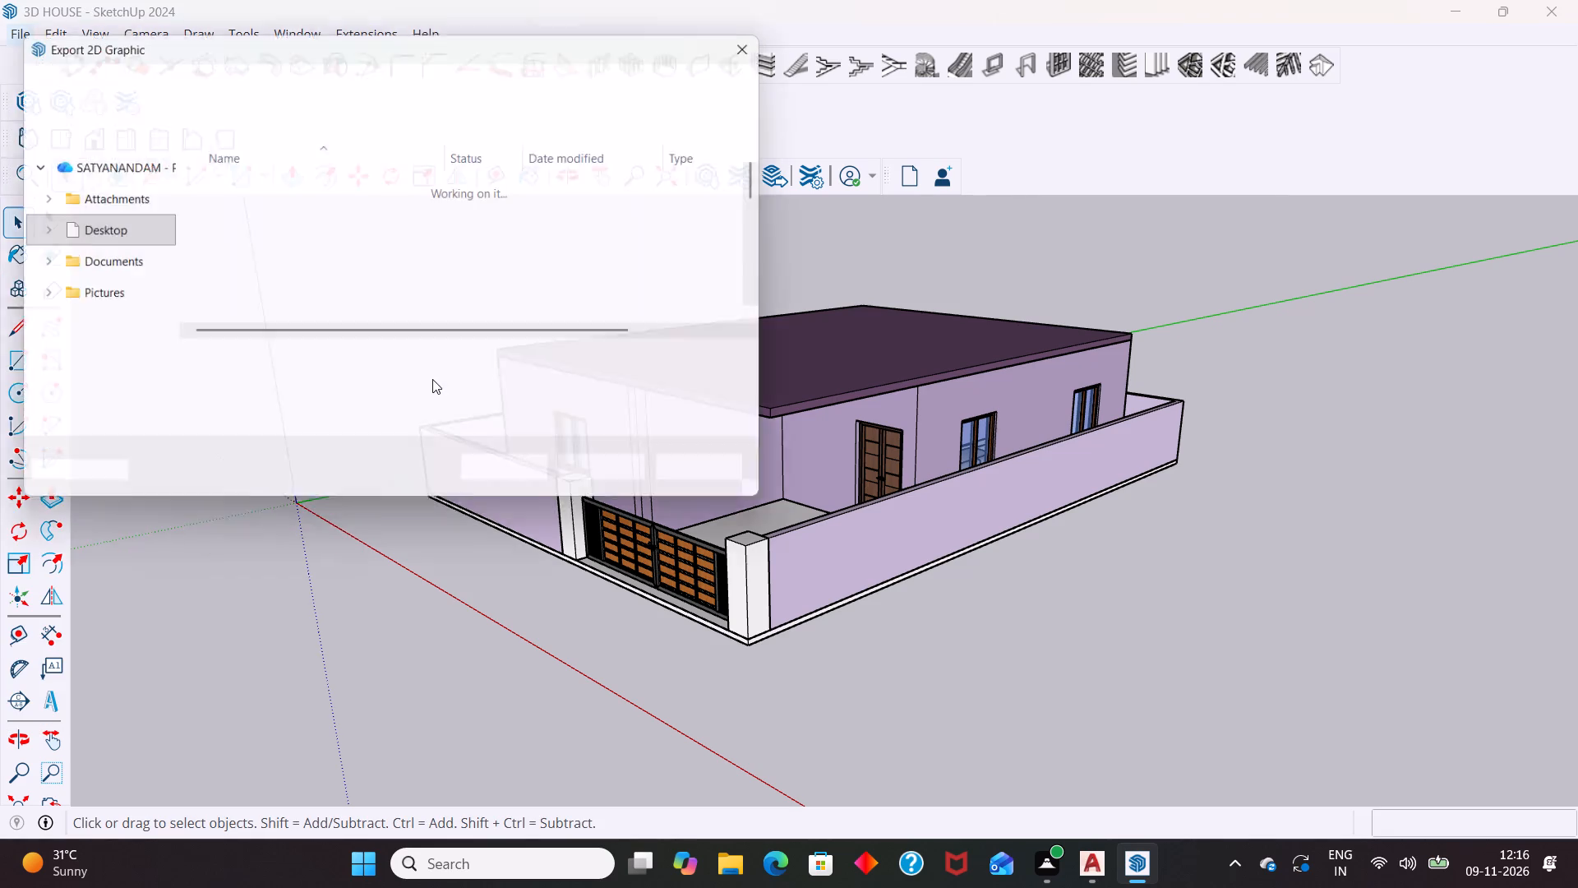
{"action": "left_click", "coordinate": [610, 478]}
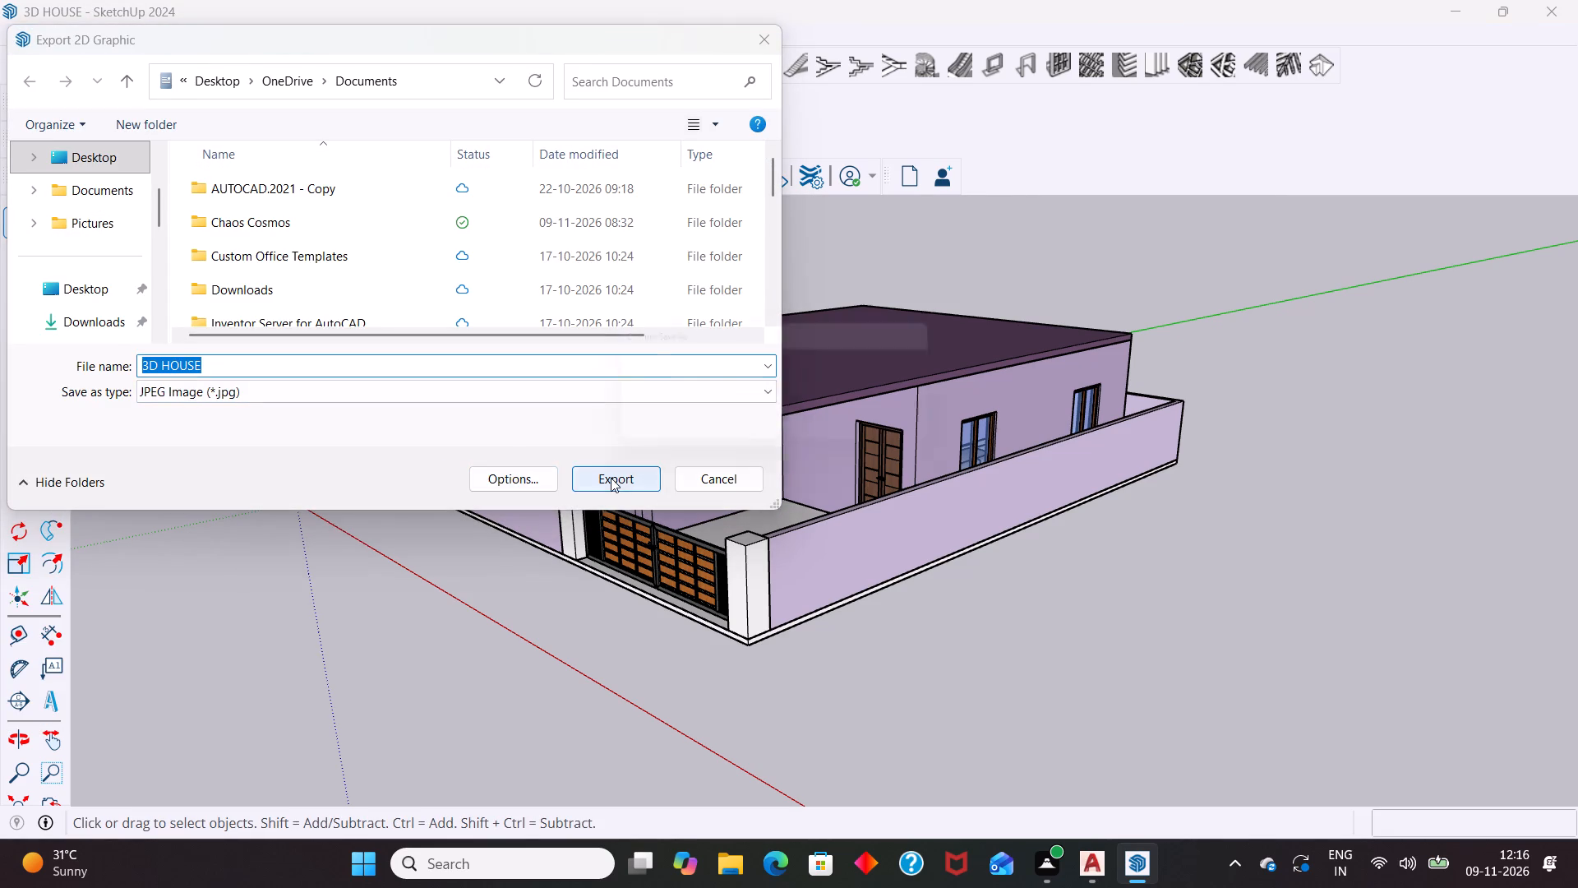
{"action": "left_click", "coordinate": [830, 428]}
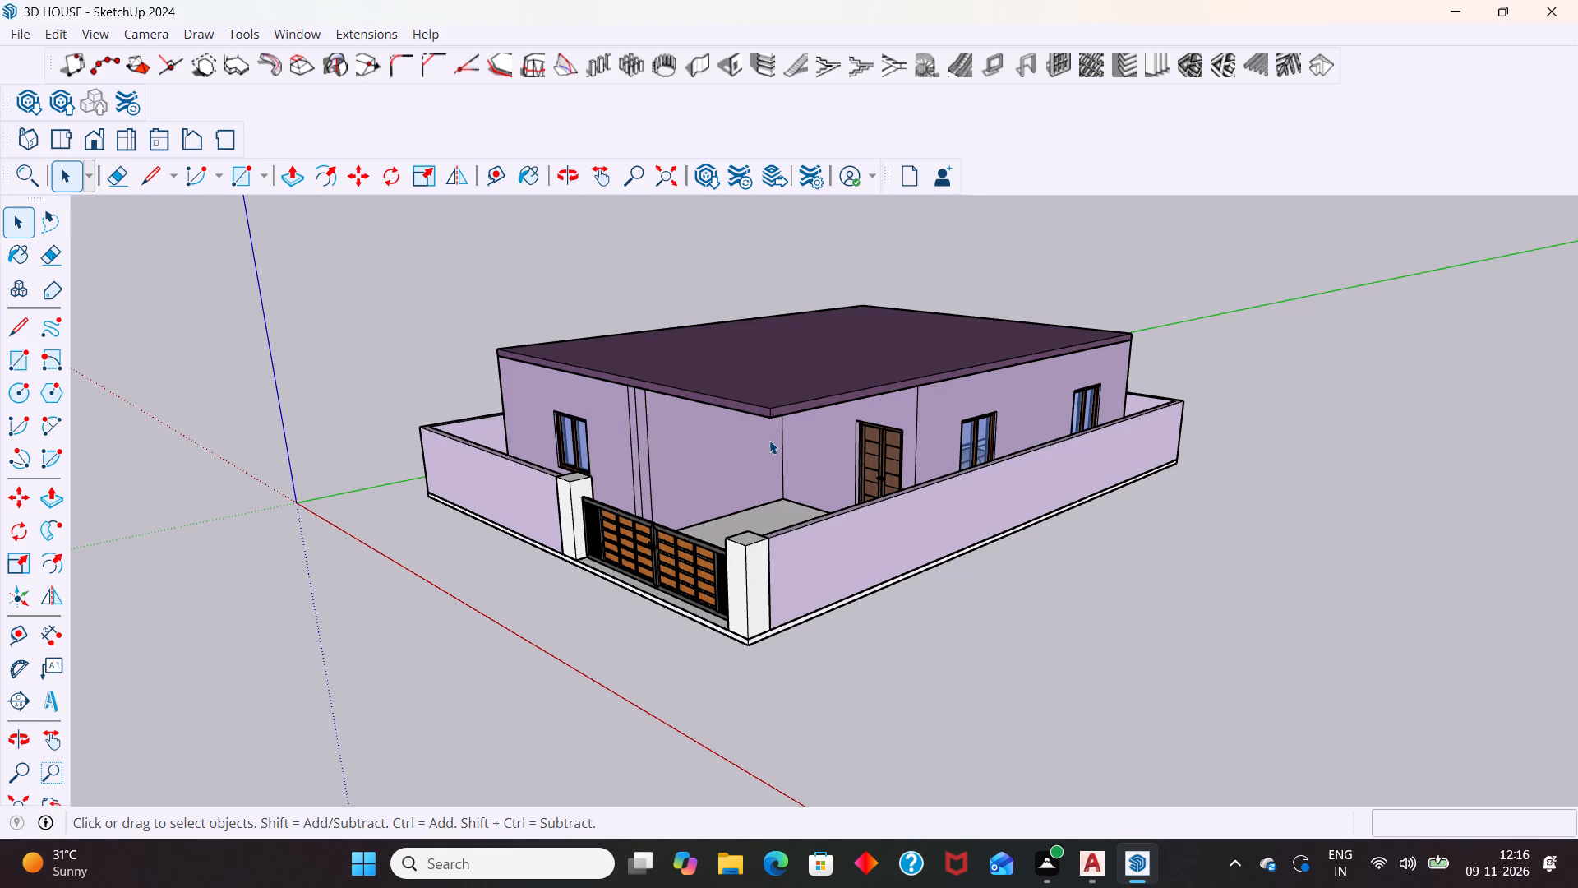
Erase the two stray vertical lines on either side of the front wall's corner edge at the porch, keeping the corner edge.
{"action": "scroll", "coordinate": [690, 442], "scroll_direction": "up", "scroll_amount": 4}
{"action": "double_click", "coordinate": [664, 431]}
{"action": "scroll", "coordinate": [653, 421], "scroll_direction": "up", "scroll_amount": 5}
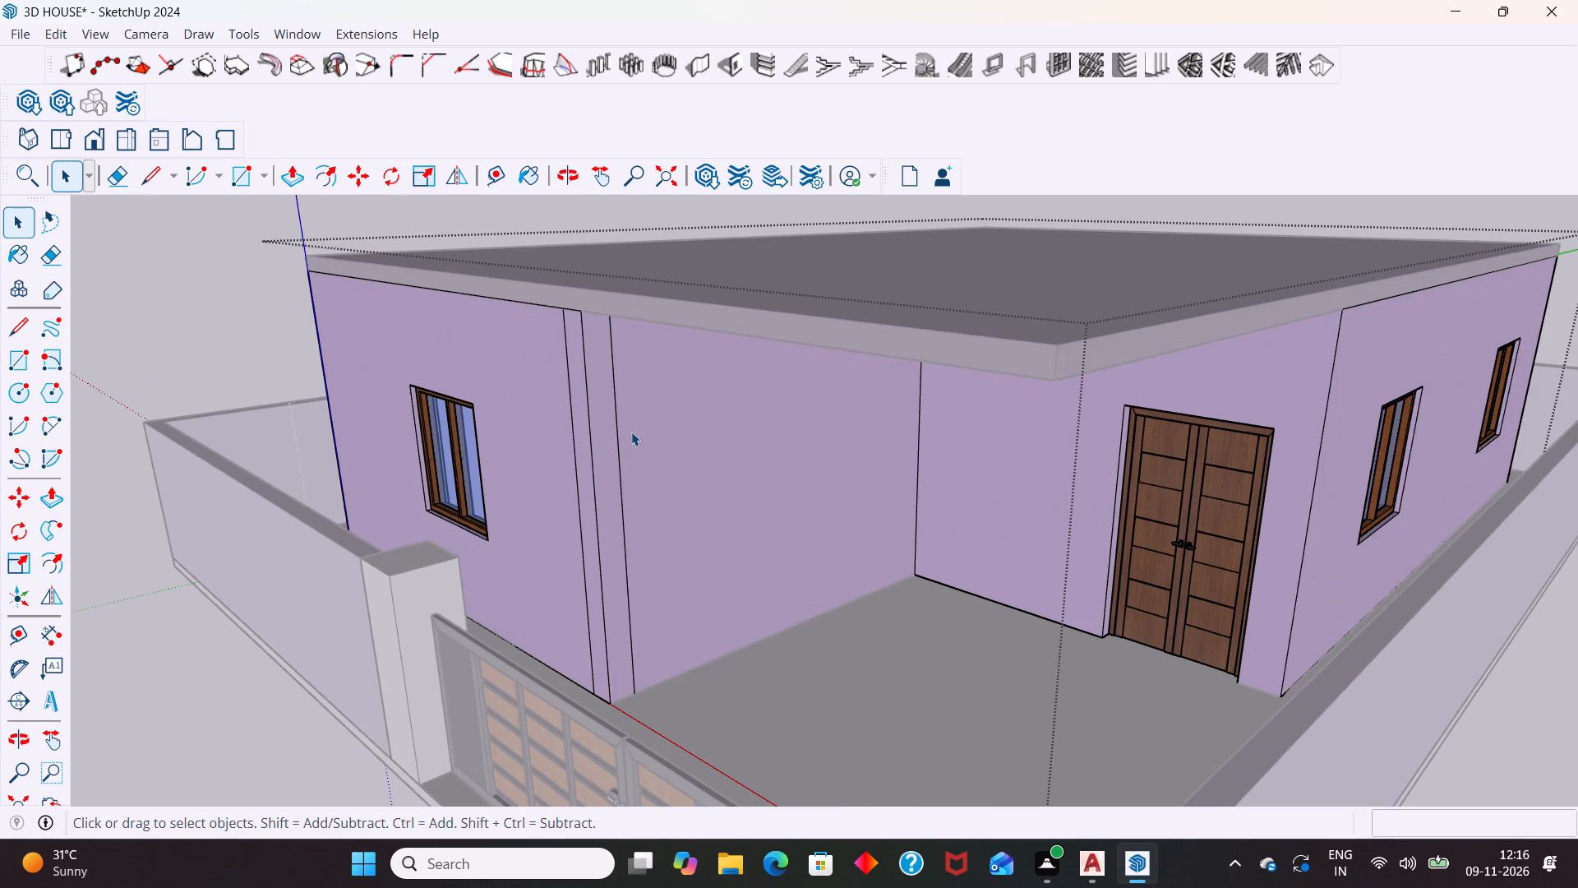
{"action": "key", "text": "e"}
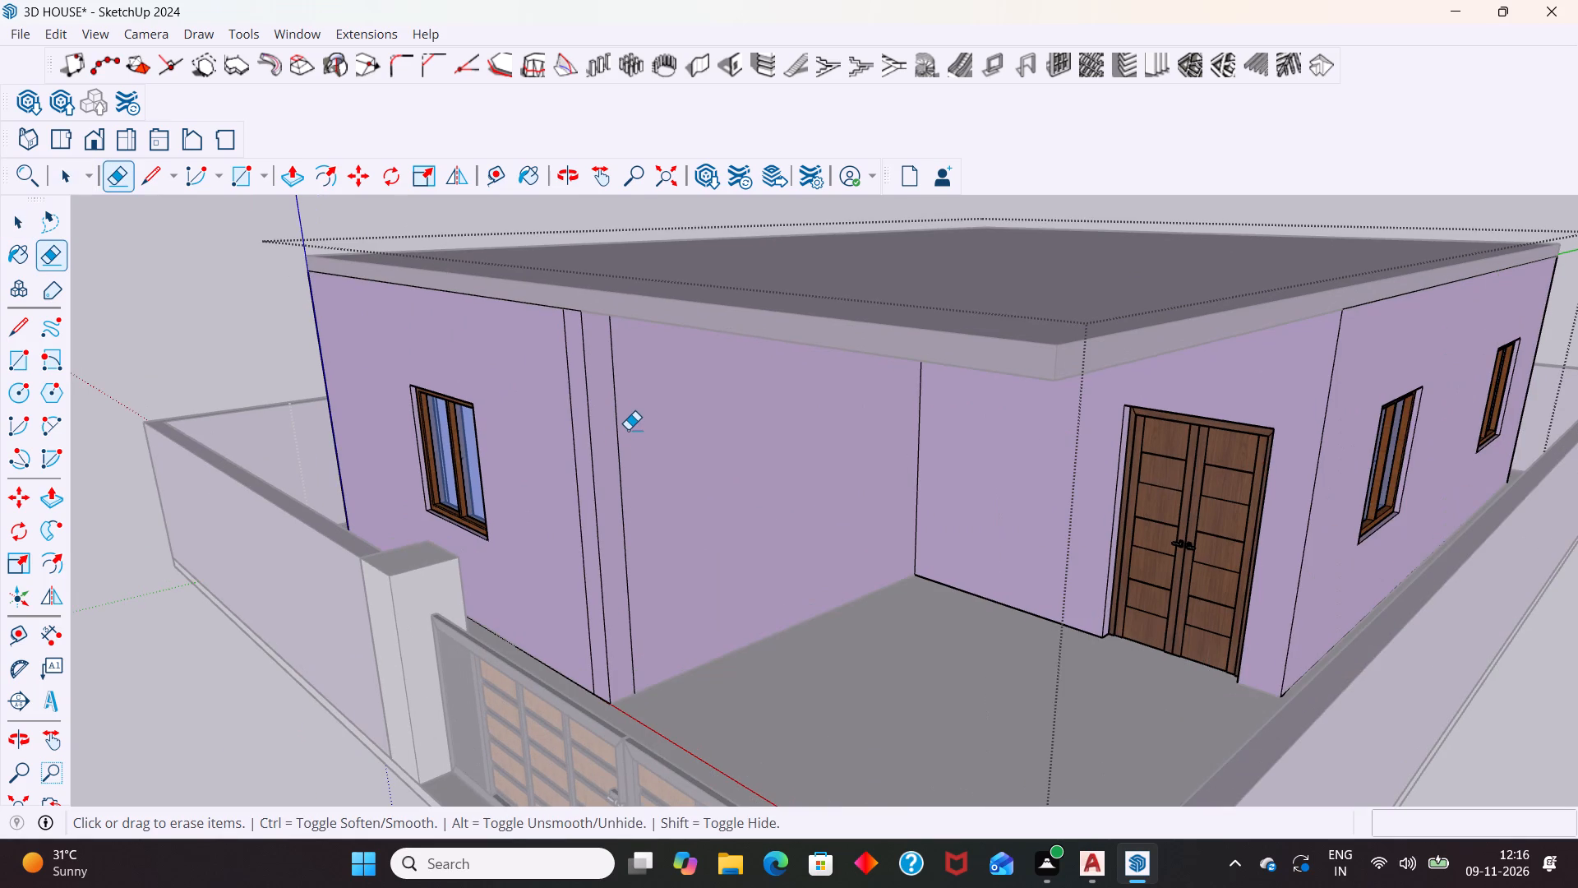
{"action": "left_click_drag", "start_coordinate": [625, 429], "coordinate": [614, 440]}
{"action": "left_click_drag", "start_coordinate": [579, 445], "coordinate": [561, 462]}
{"action": "left_click_drag", "start_coordinate": [606, 432], "coordinate": [585, 450]}
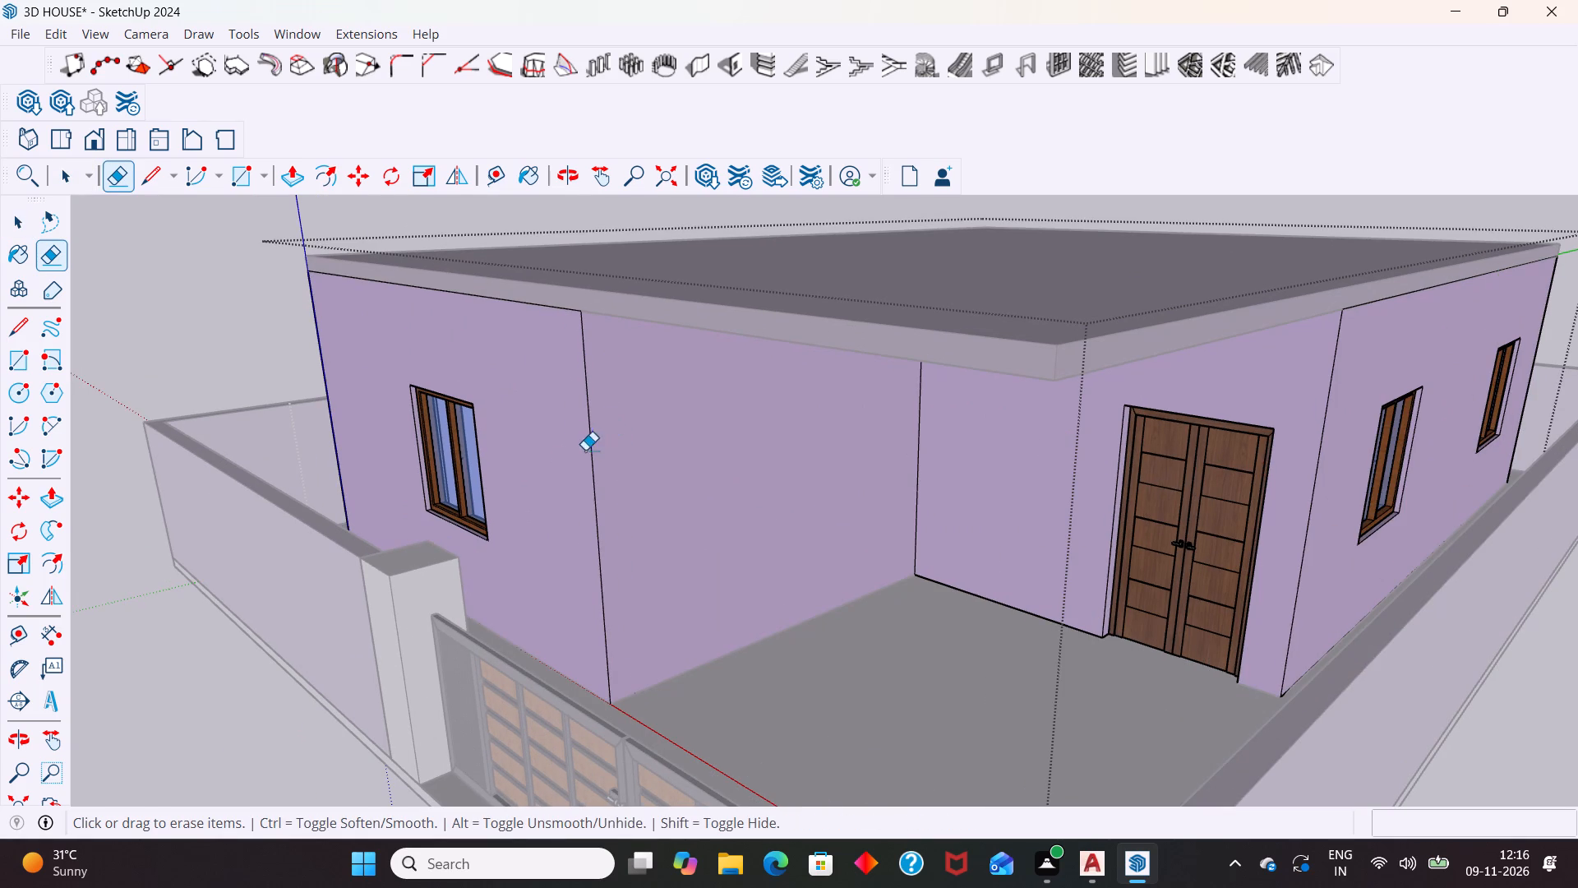
{"action": "left_click_drag", "start_coordinate": [585, 450], "coordinate": [584, 451]}
{"action": "key", "text": "ctrl+z"}
{"action": "key", "text": "space"}
{"action": "scroll", "coordinate": [605, 441], "scroll_direction": "down", "scroll_amount": 10}
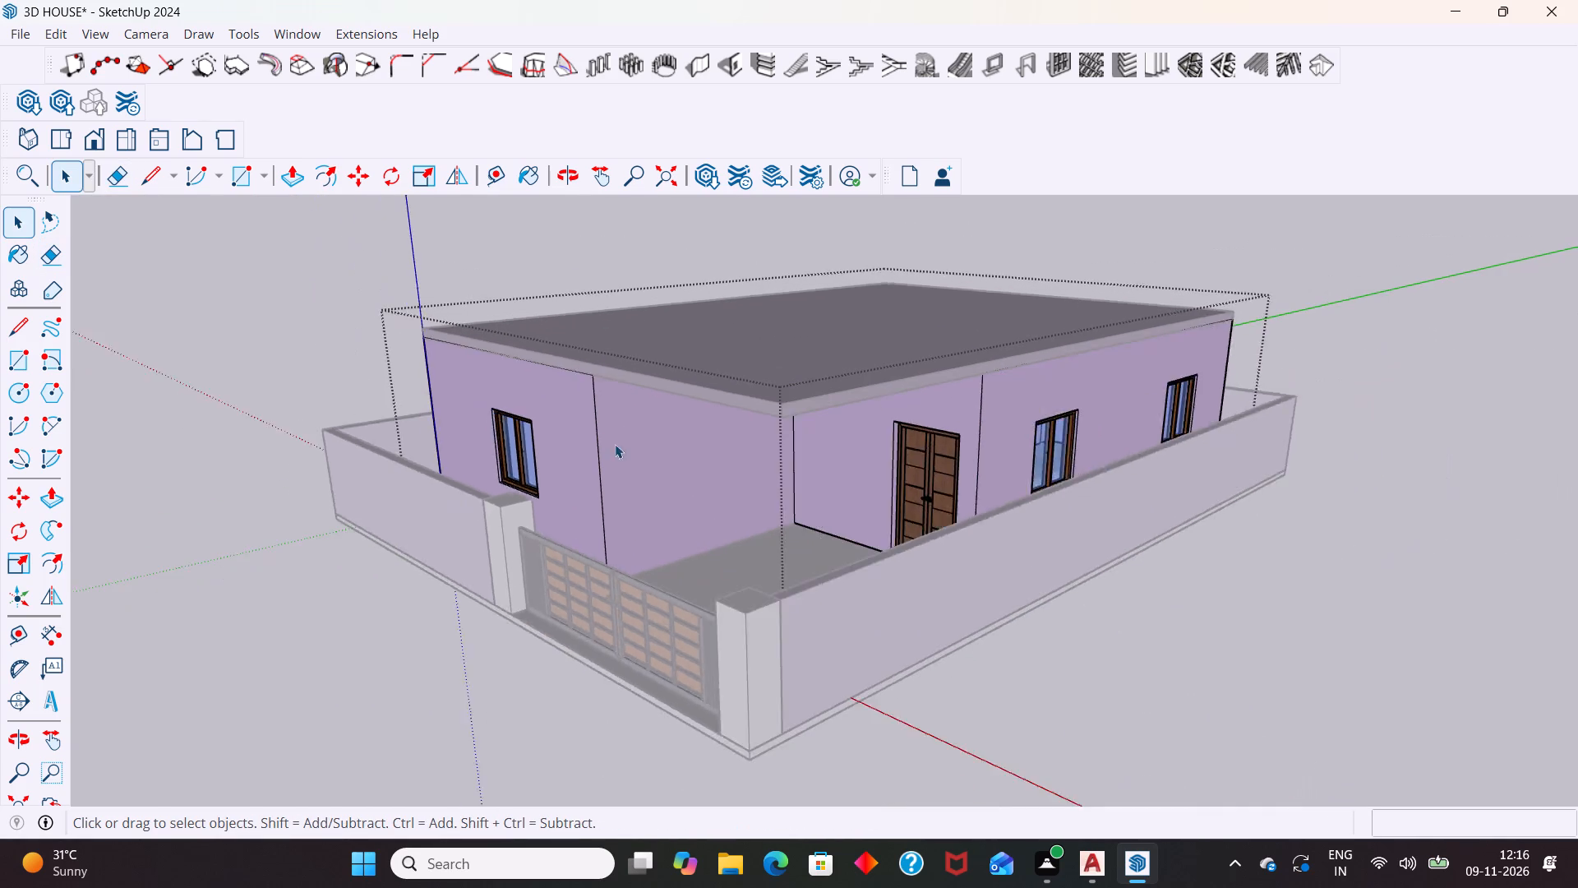
{"action": "scroll", "coordinate": [615, 444], "scroll_direction": "down", "scroll_amount": 1}
{"action": "left_click", "coordinate": [1122, 588]}
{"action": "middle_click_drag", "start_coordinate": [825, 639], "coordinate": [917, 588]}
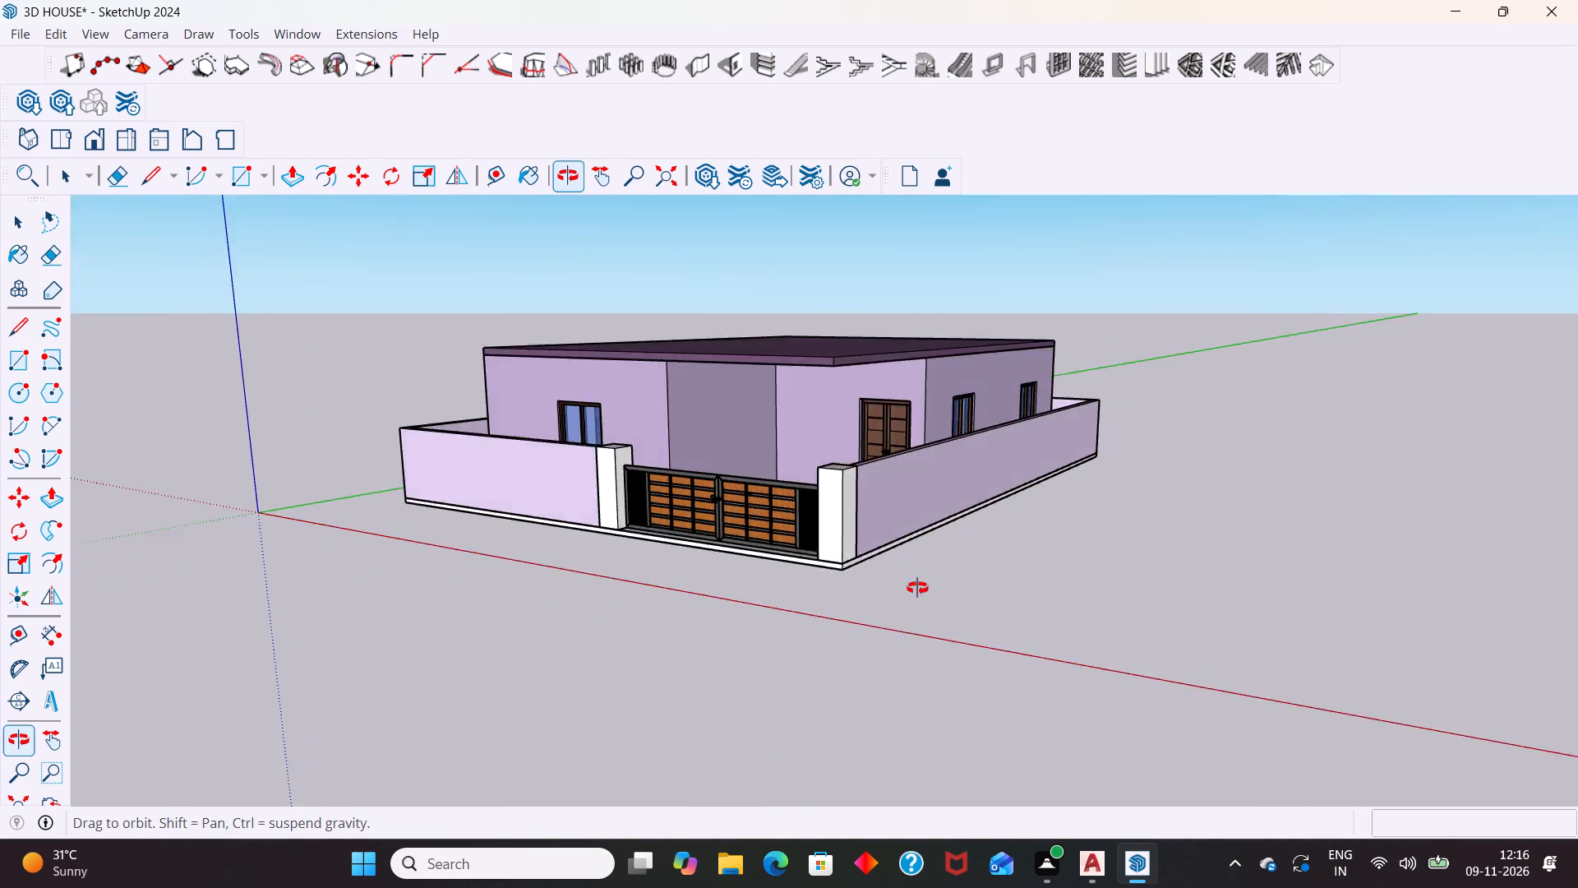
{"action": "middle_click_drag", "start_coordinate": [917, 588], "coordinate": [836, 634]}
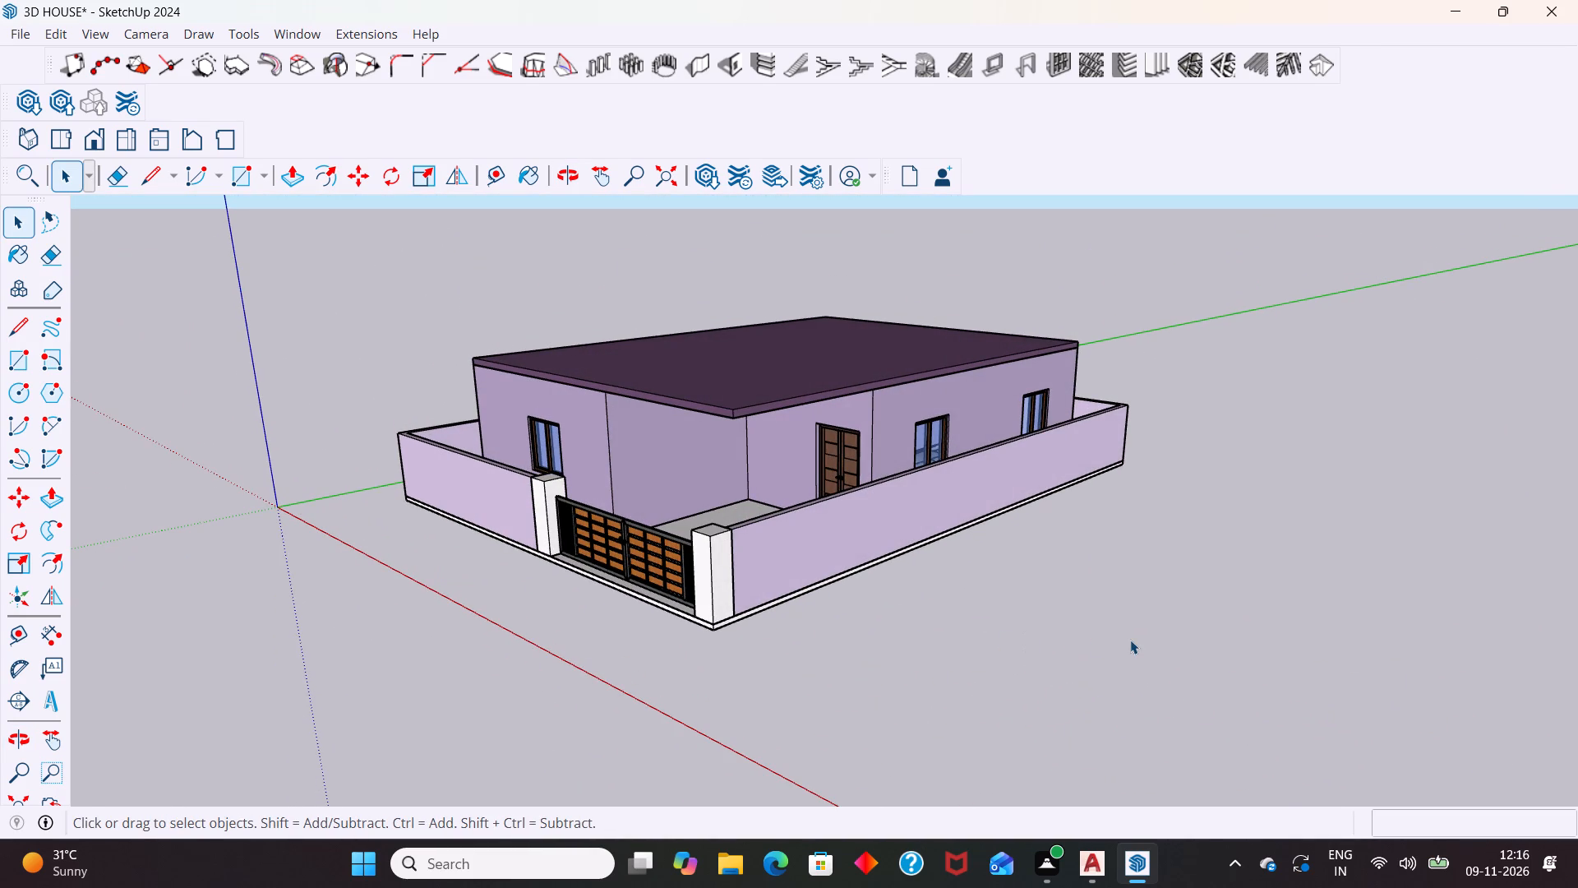